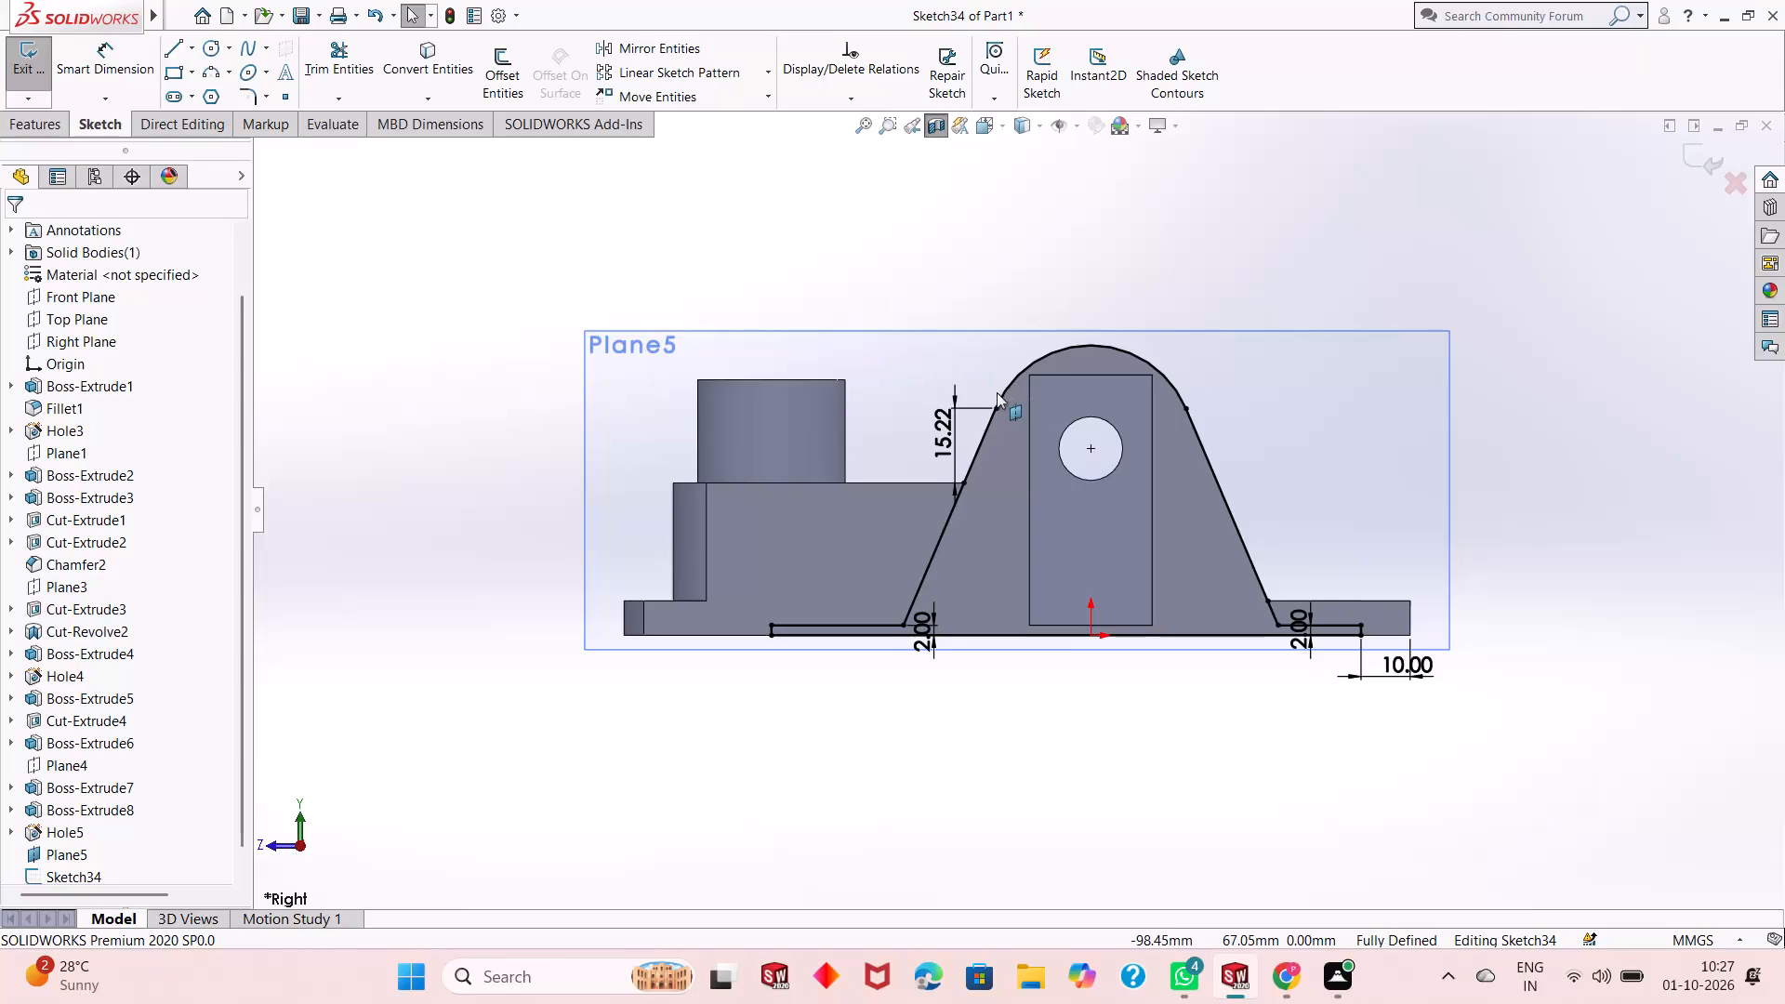
Undo the arched profile's sketch work on Plane5 back to only the undimensioned circle around the bore.
{"action": "key", "text": "ctrl+z"}
{"action": "key", "text": "ctrl+z"}
{"action": "key", "text": "ctrl+z"}
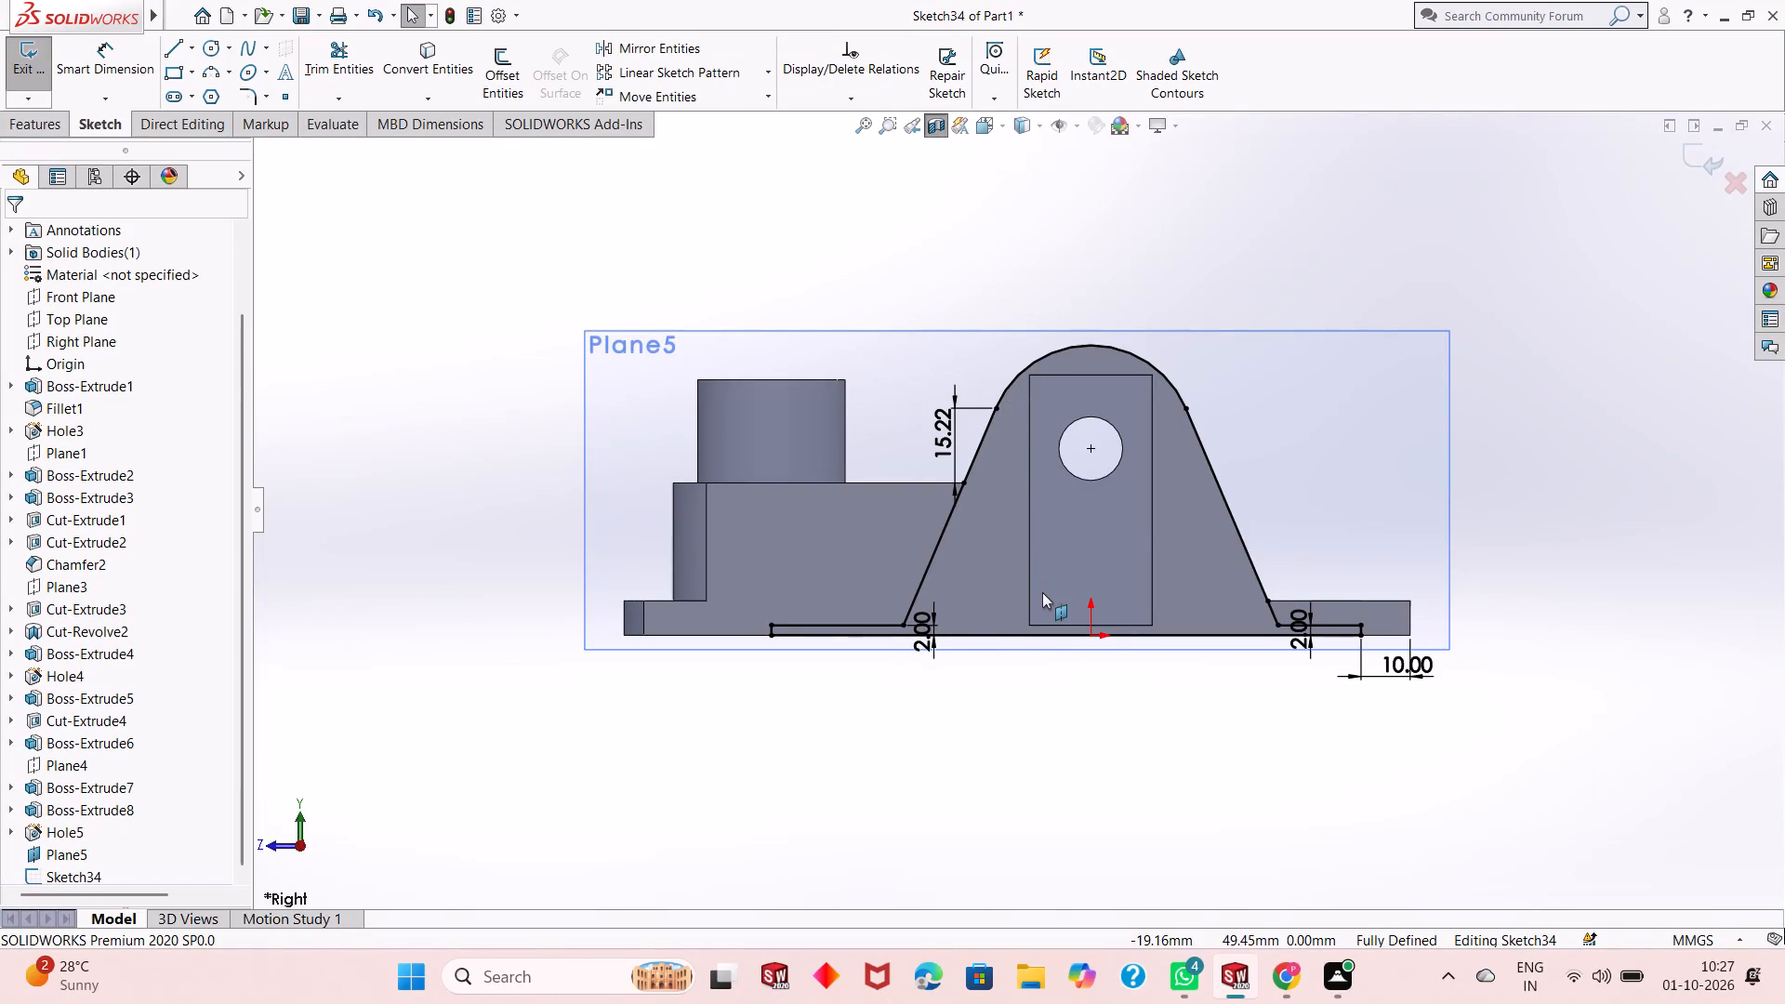
{"action": "key", "text": "ctrl+z"}
{"action": "key", "text": "ctrl+z"}
{"action": "key", "text": "ctrl+z"}
{"action": "key", "text": "ctrl+z"}
{"action": "key", "text": "ctrl+z"}
{"action": "key", "text": "ctrl+z"}
{"action": "key", "text": "ctrl+z"}
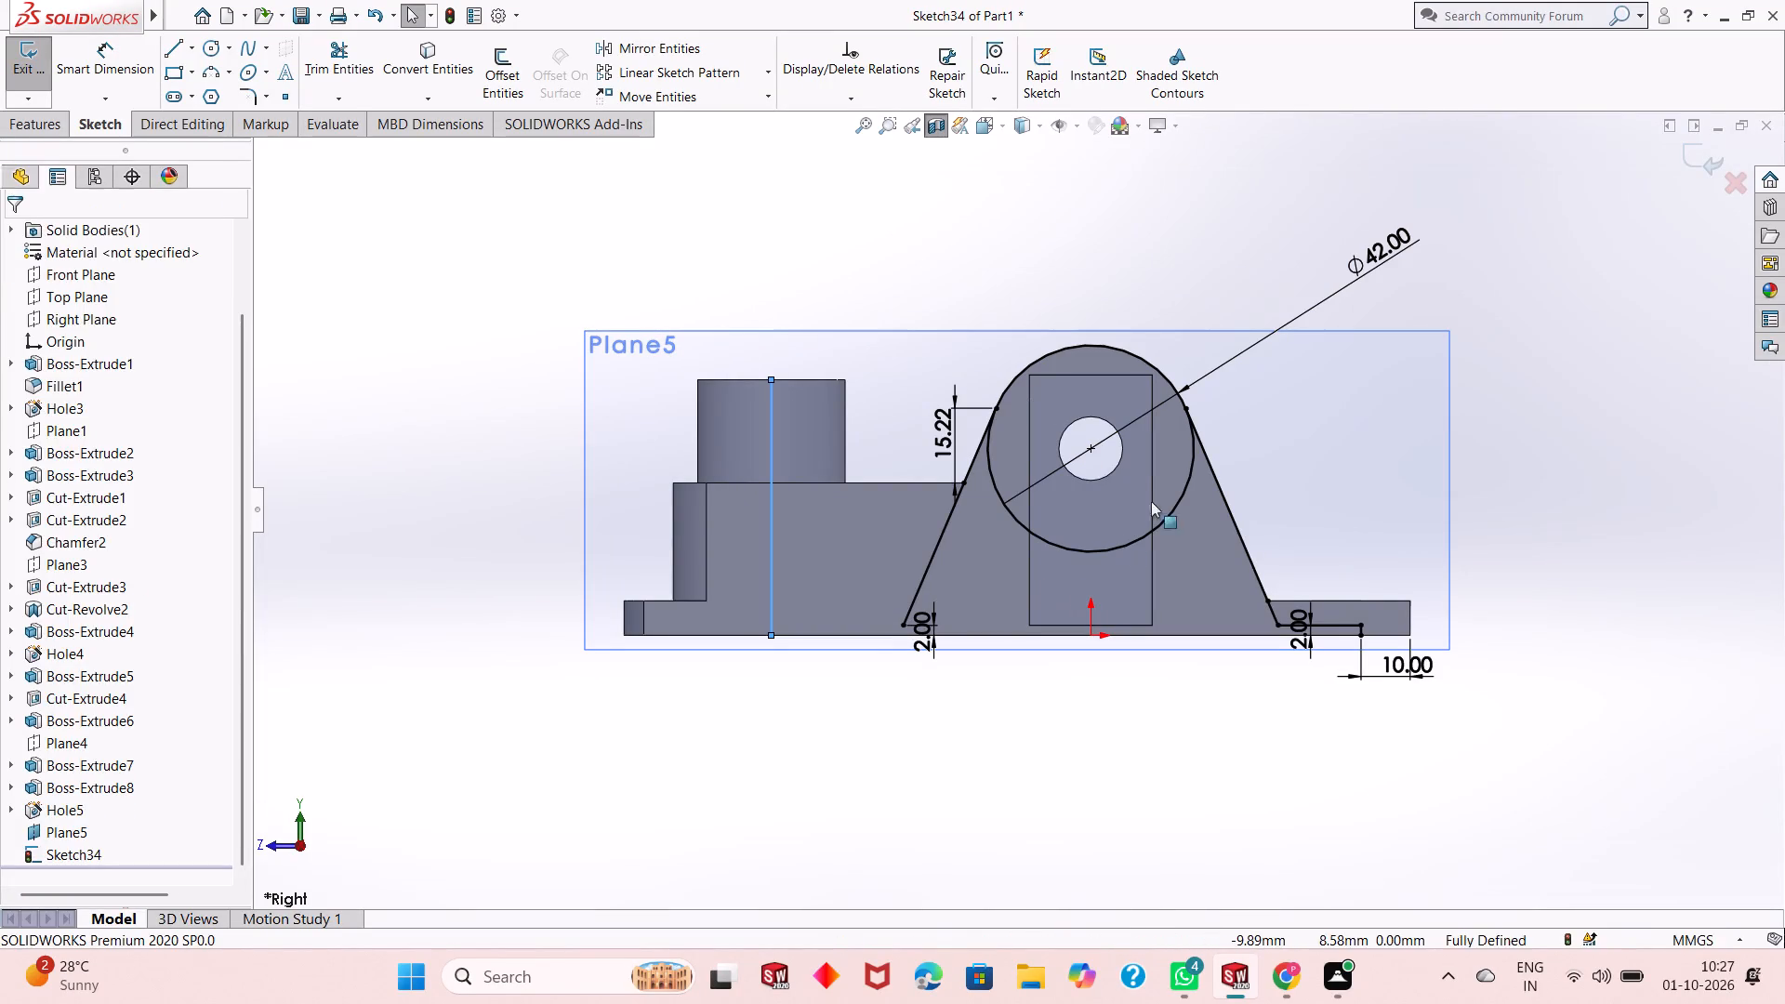
{"action": "key", "text": "ctrl+z"}
{"action": "key", "text": "ctrl+z"}
{"action": "key", "text": "ctrl+z"}
{"action": "key", "text": "ctrl+z"}
{"action": "key", "text": "ctrl+z"}
{"action": "key", "text": "ctrl+z"}
{"action": "key", "text": "ctrl+z"}
{"action": "key", "text": "ctrl+z"}
{"action": "key", "text": "ctrl+z"}
{"action": "key", "text": "ctrl+z"}
{"action": "key", "text": "ctrl+z"}
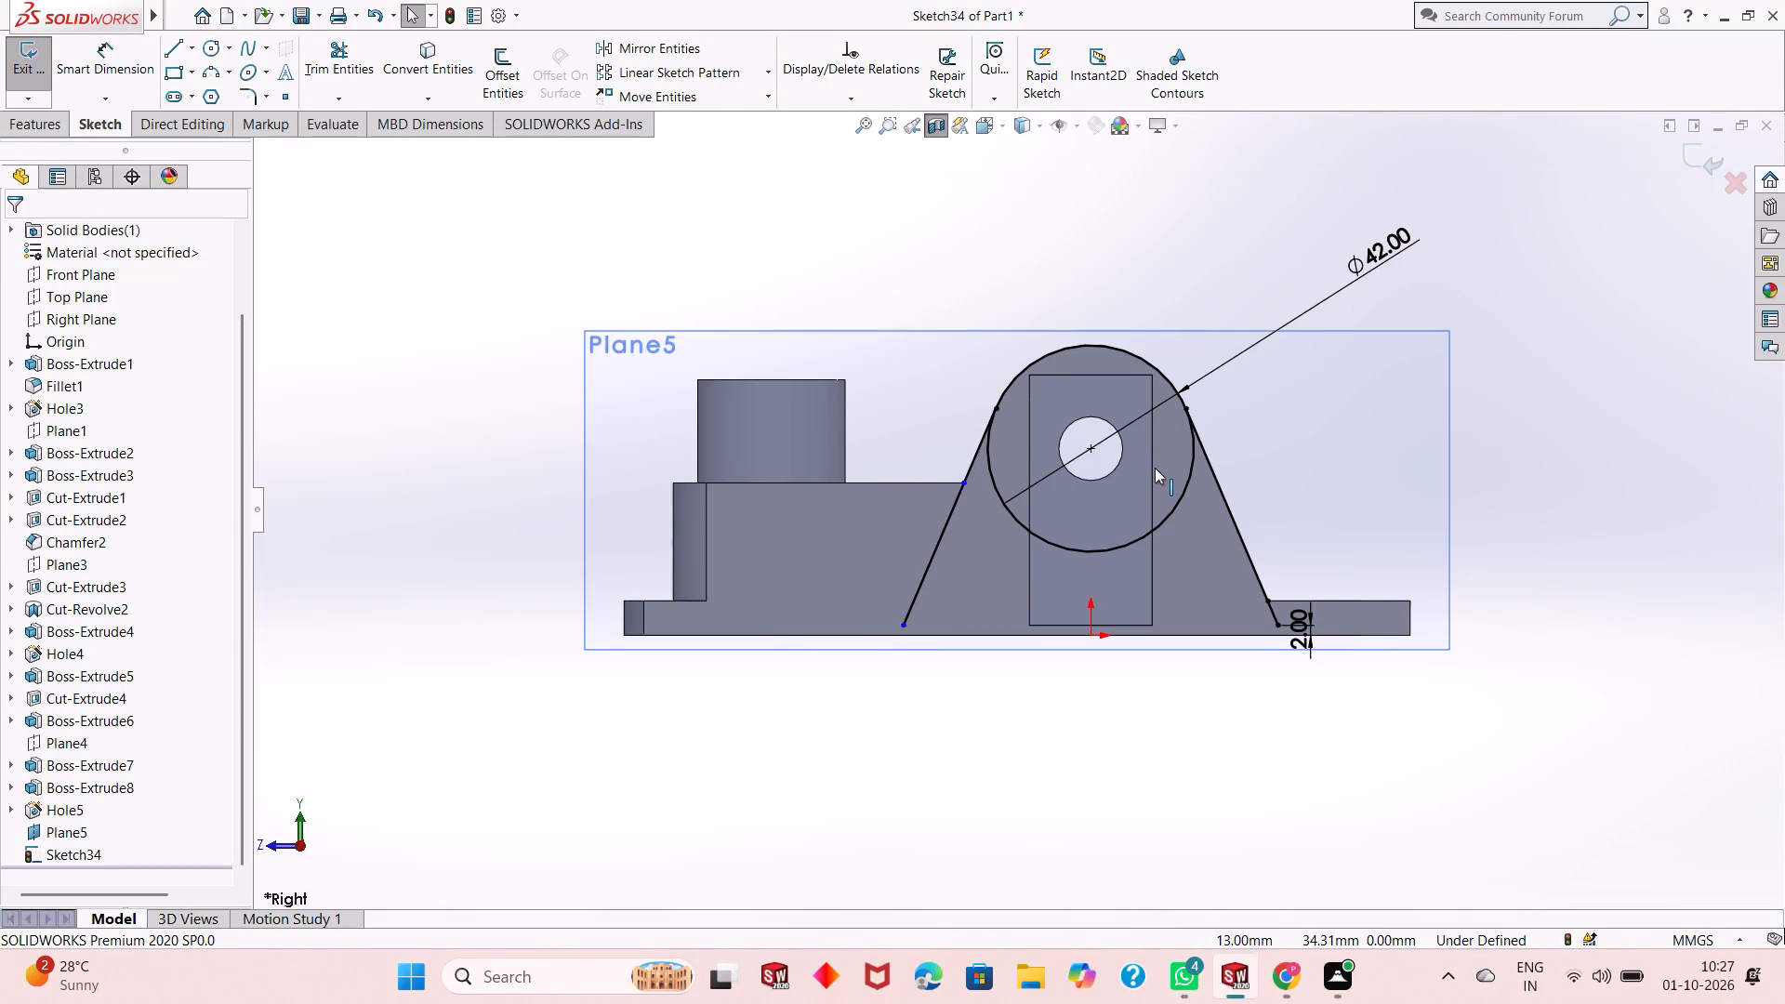
{"action": "key", "text": "ctrl+z"}
{"action": "key", "text": "ctrl+z"}
{"action": "key", "text": "ctrl+z"}
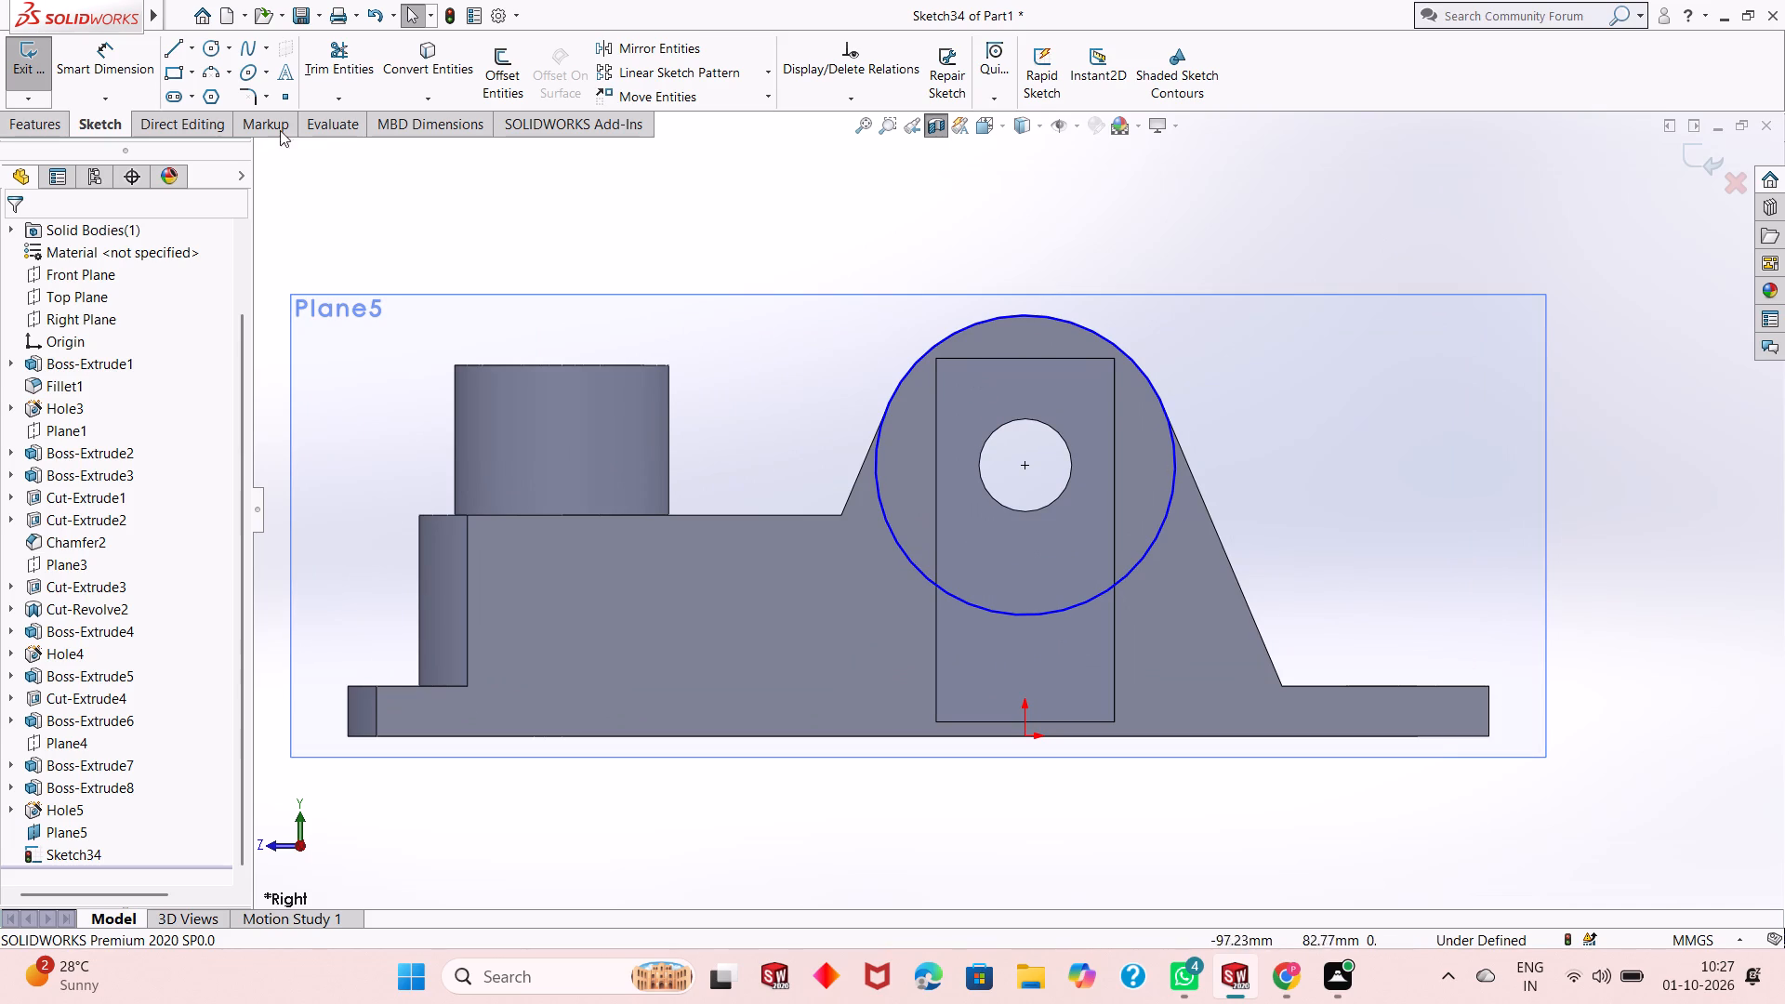
Dimension the circle around the bore to a diameter of 32 mm.
{"action": "left_click", "coordinate": [106, 42]}
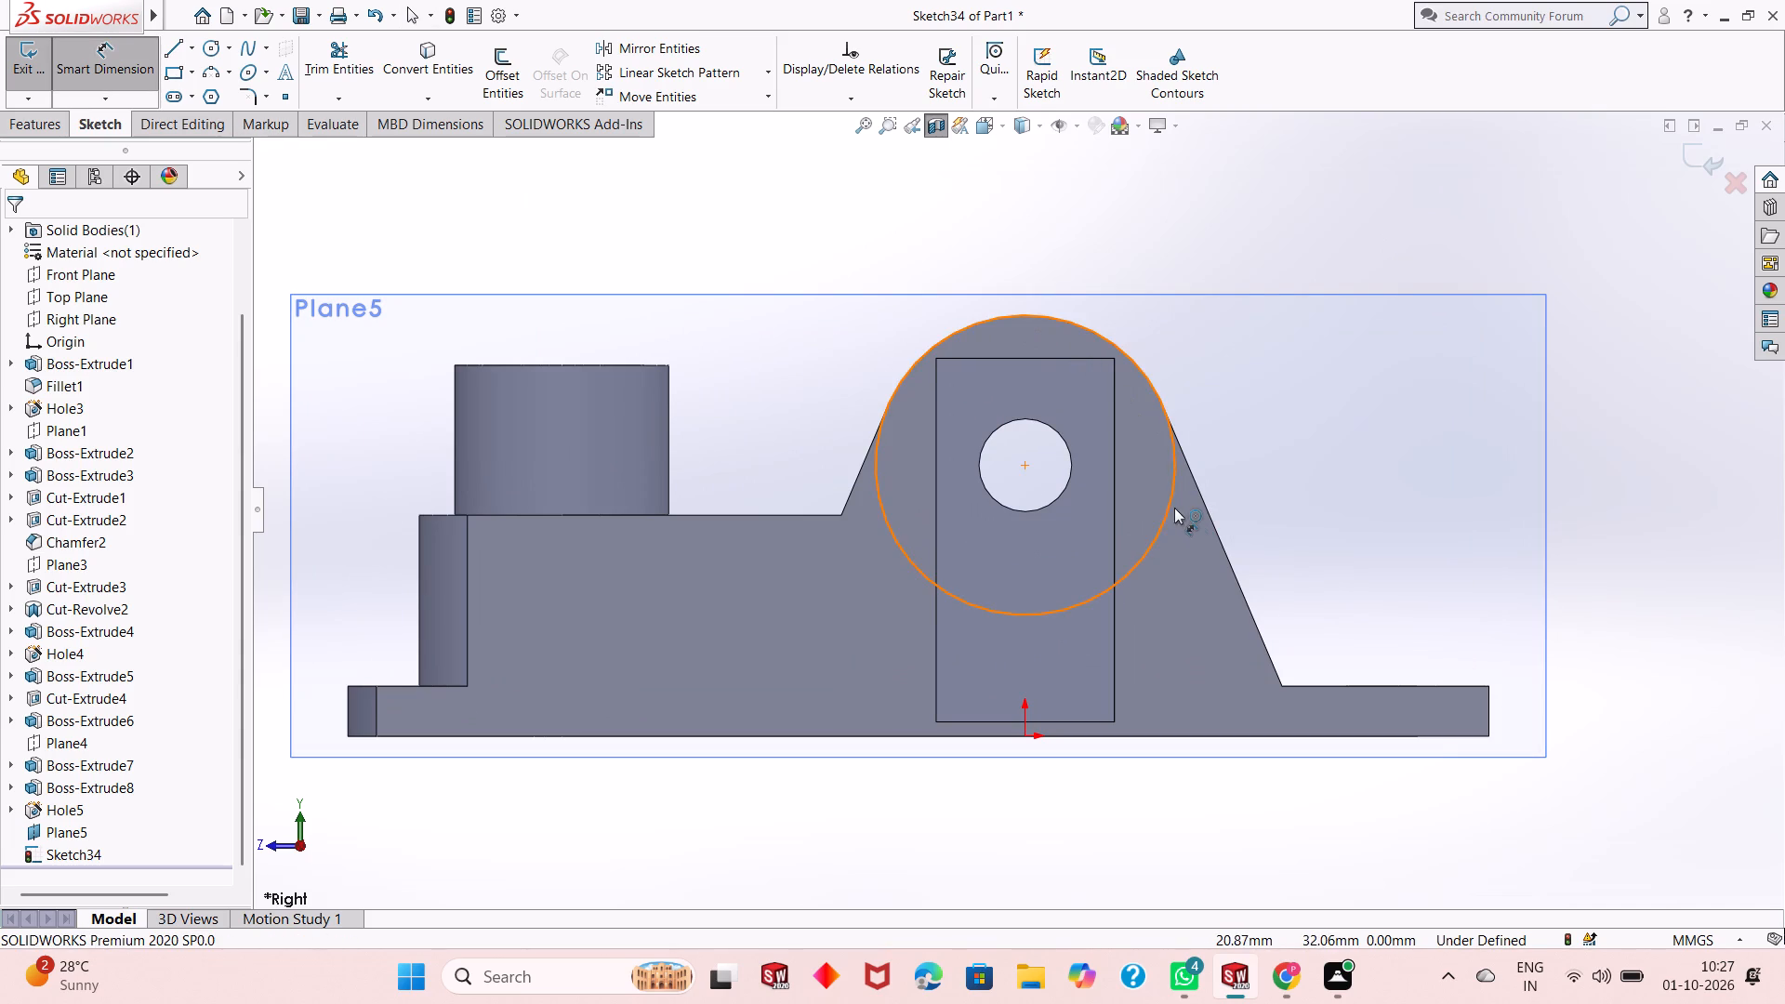
{"action": "left_click", "coordinate": [1173, 508]}
{"action": "left_click", "coordinate": [1651, 458]}
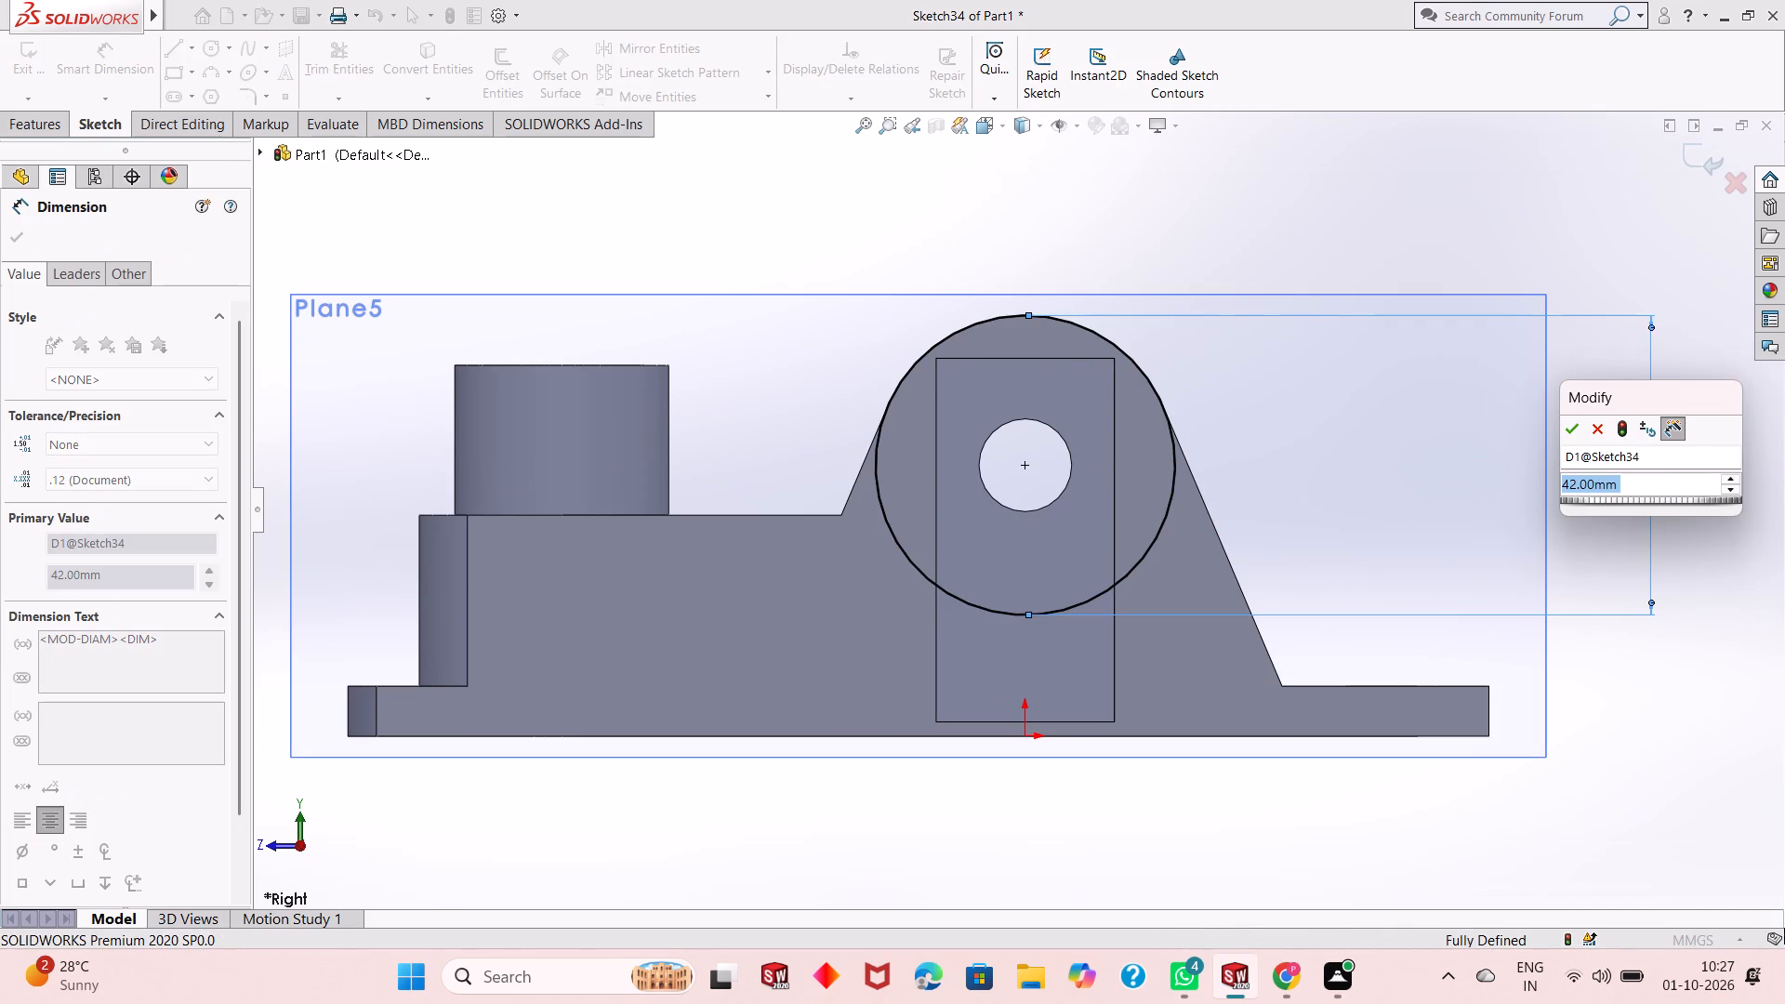
{"action": "type", "text": "32"}
{"action": "key", "text": "Return"}
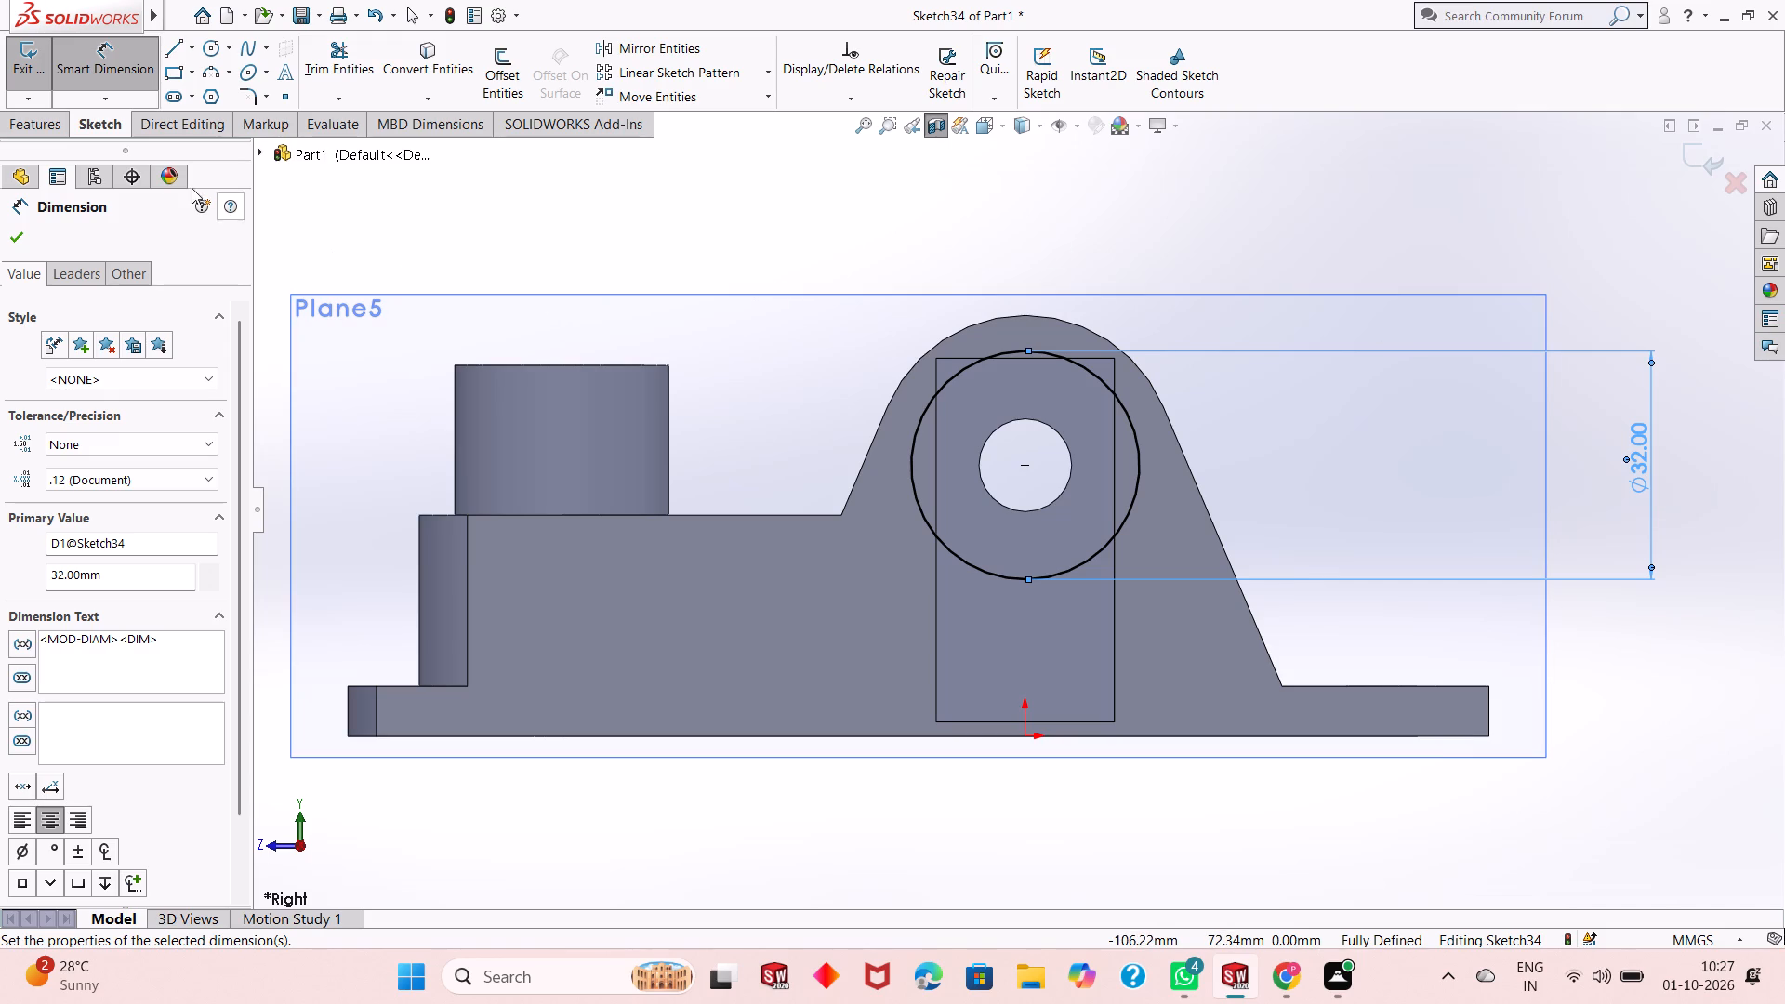
{"action": "left_click", "coordinate": [6, 236]}
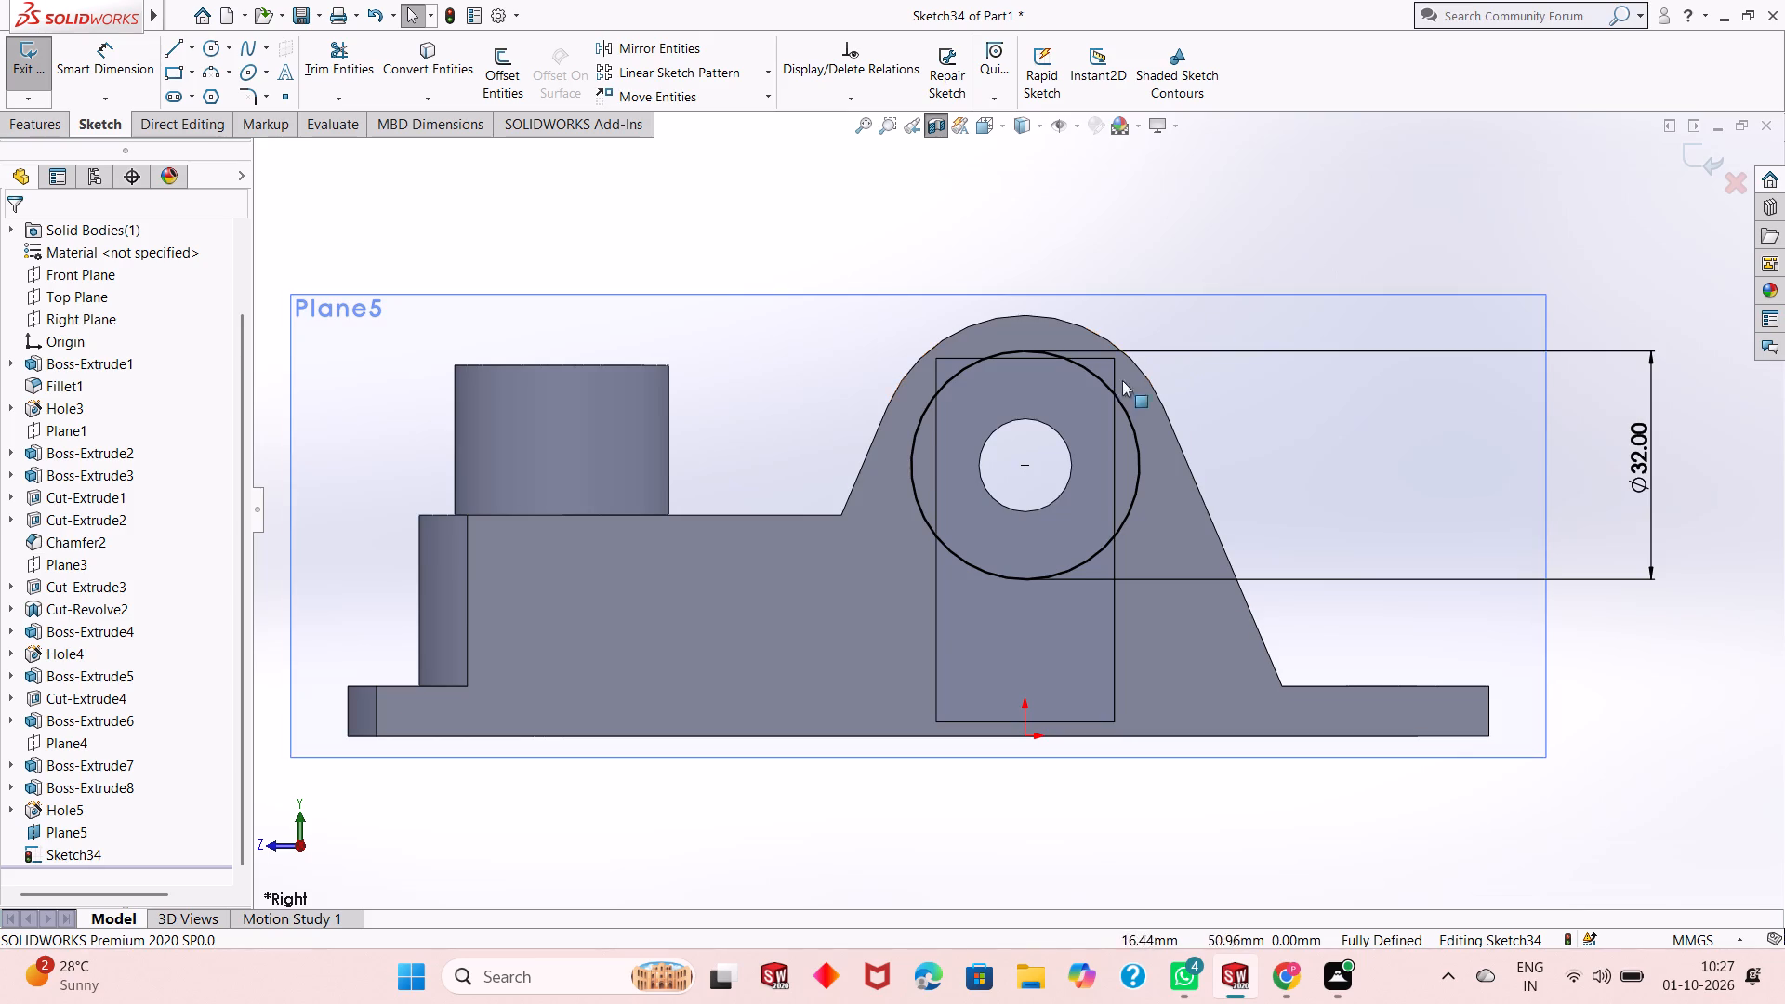
Examine how the sketched circle sits relative to the bore, the rectangular cavity and the arched body.
{"action": "scroll", "coordinate": [1076, 389], "scroll_direction": "down", "scroll_amount": 2}
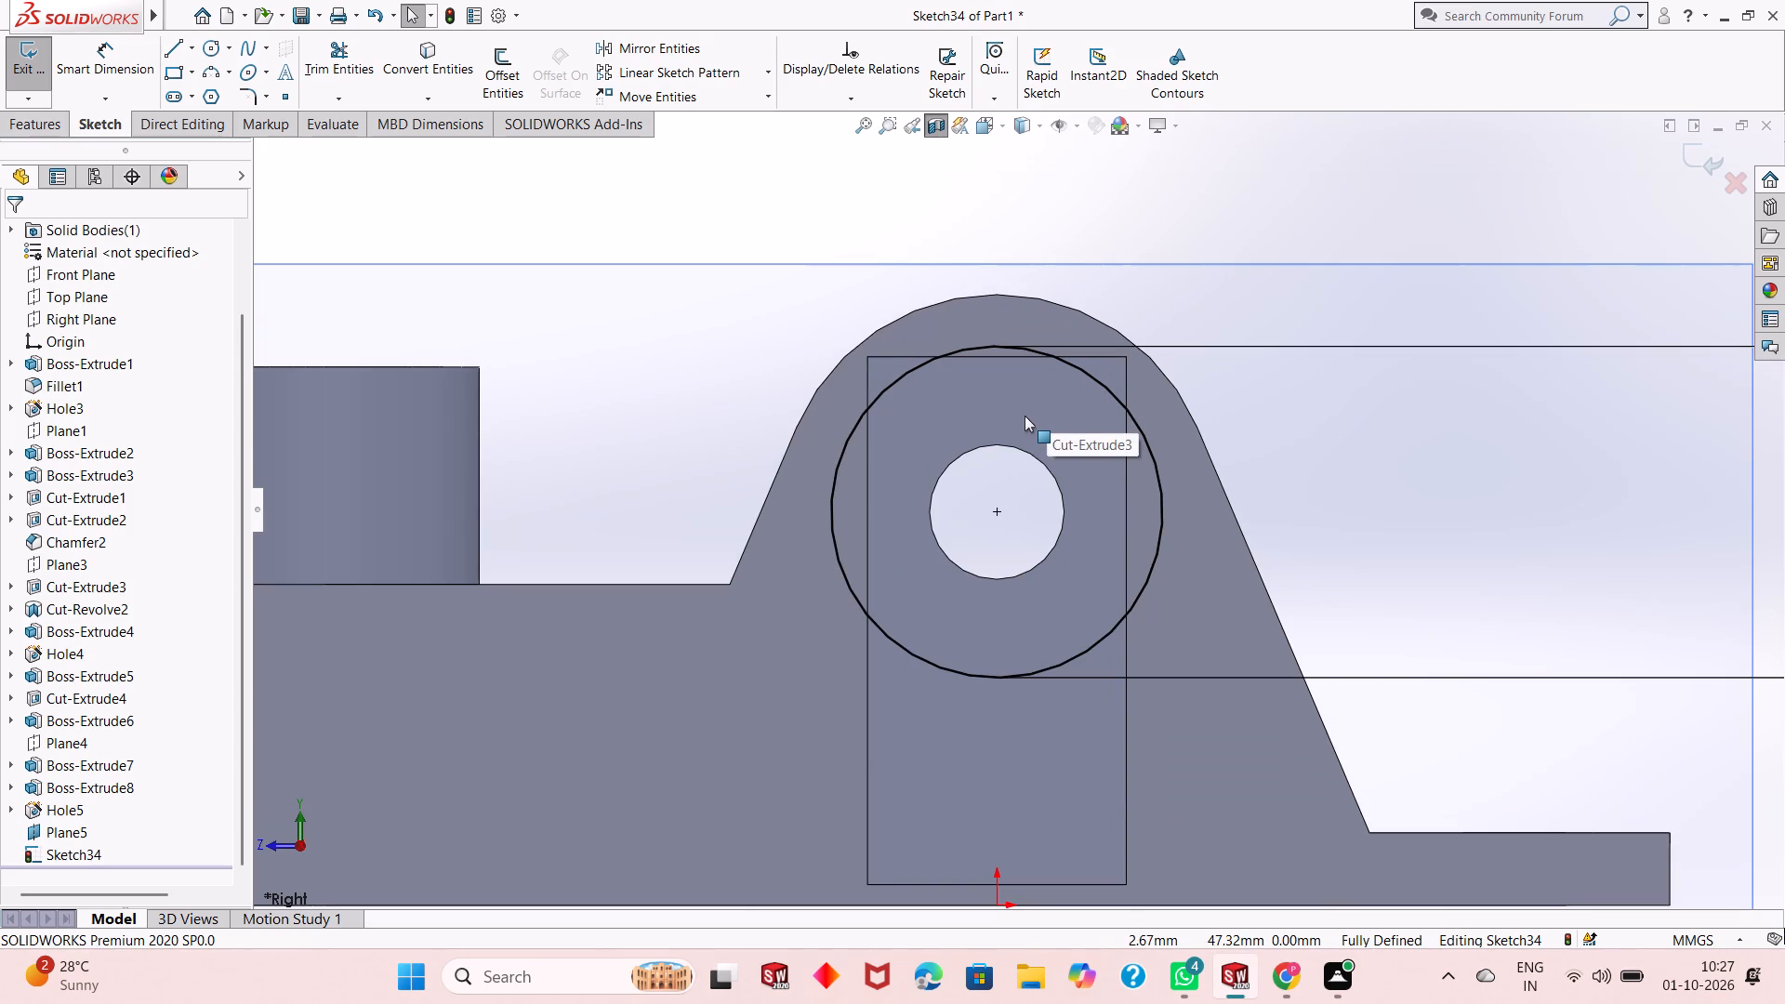
{"action": "scroll", "coordinate": [984, 469], "scroll_direction": "down", "scroll_amount": 1}
{"action": "scroll", "coordinate": [984, 469], "scroll_direction": "up", "scroll_amount": 1}
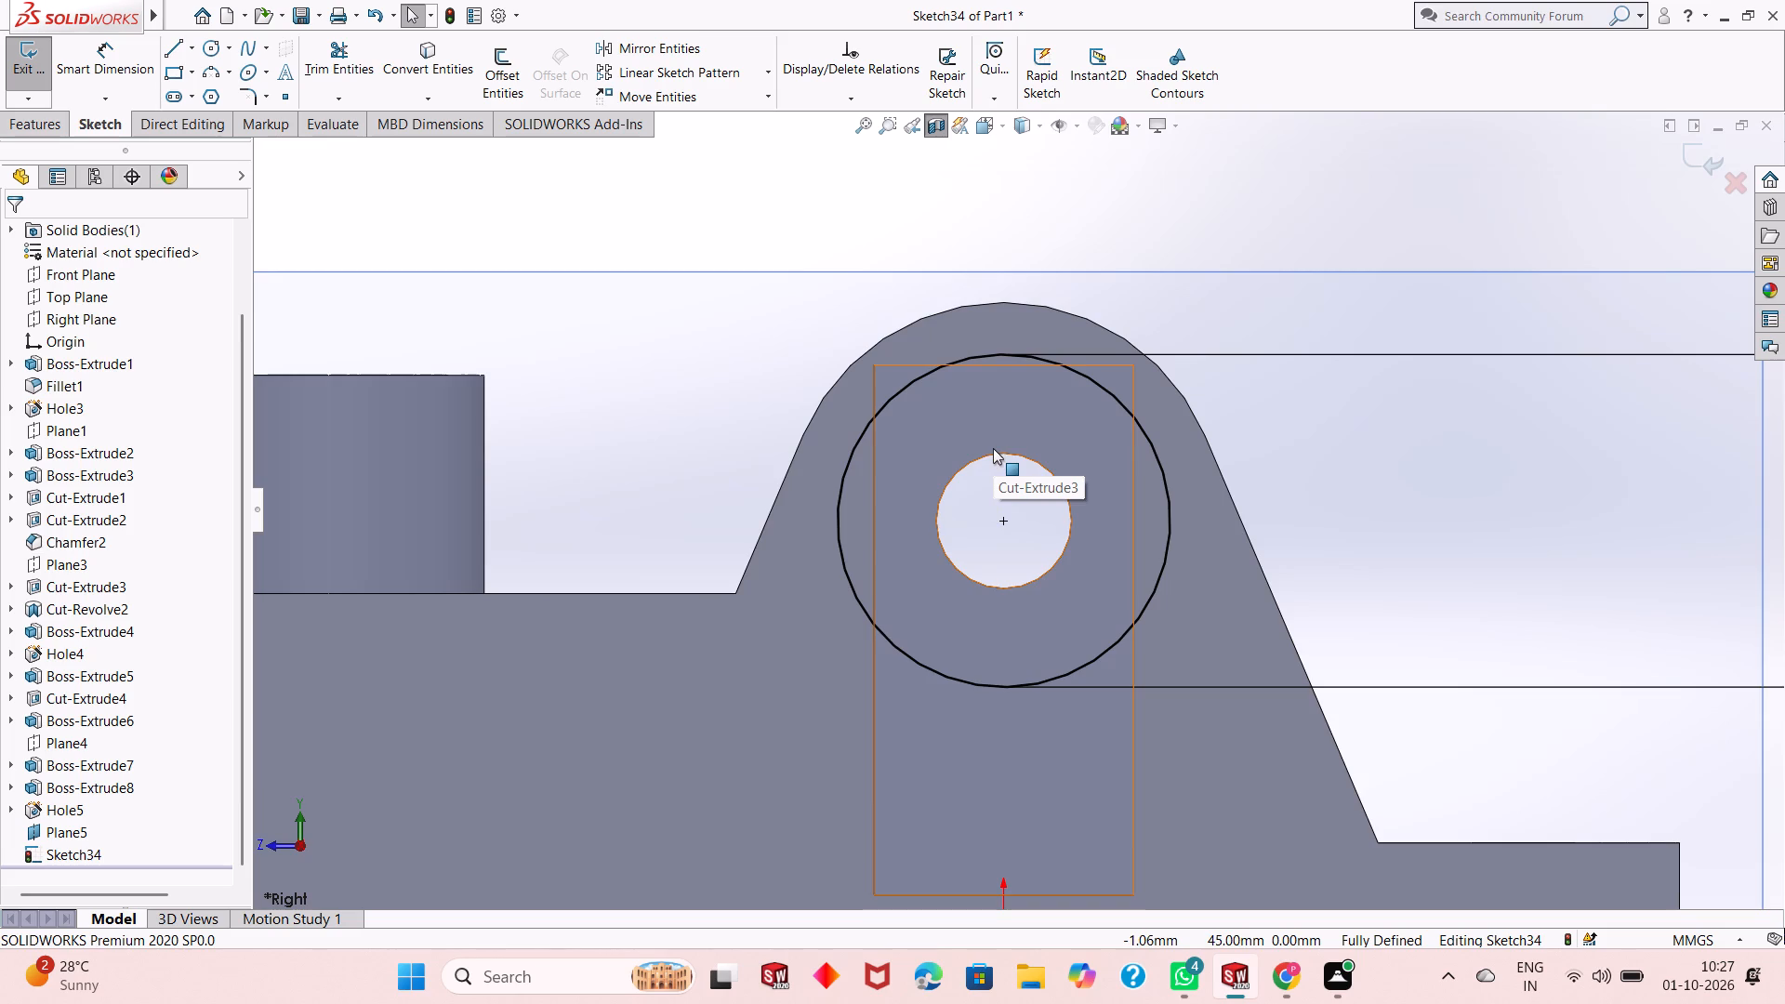
{"action": "scroll", "coordinate": [1027, 458], "scroll_direction": "up", "scroll_amount": 2}
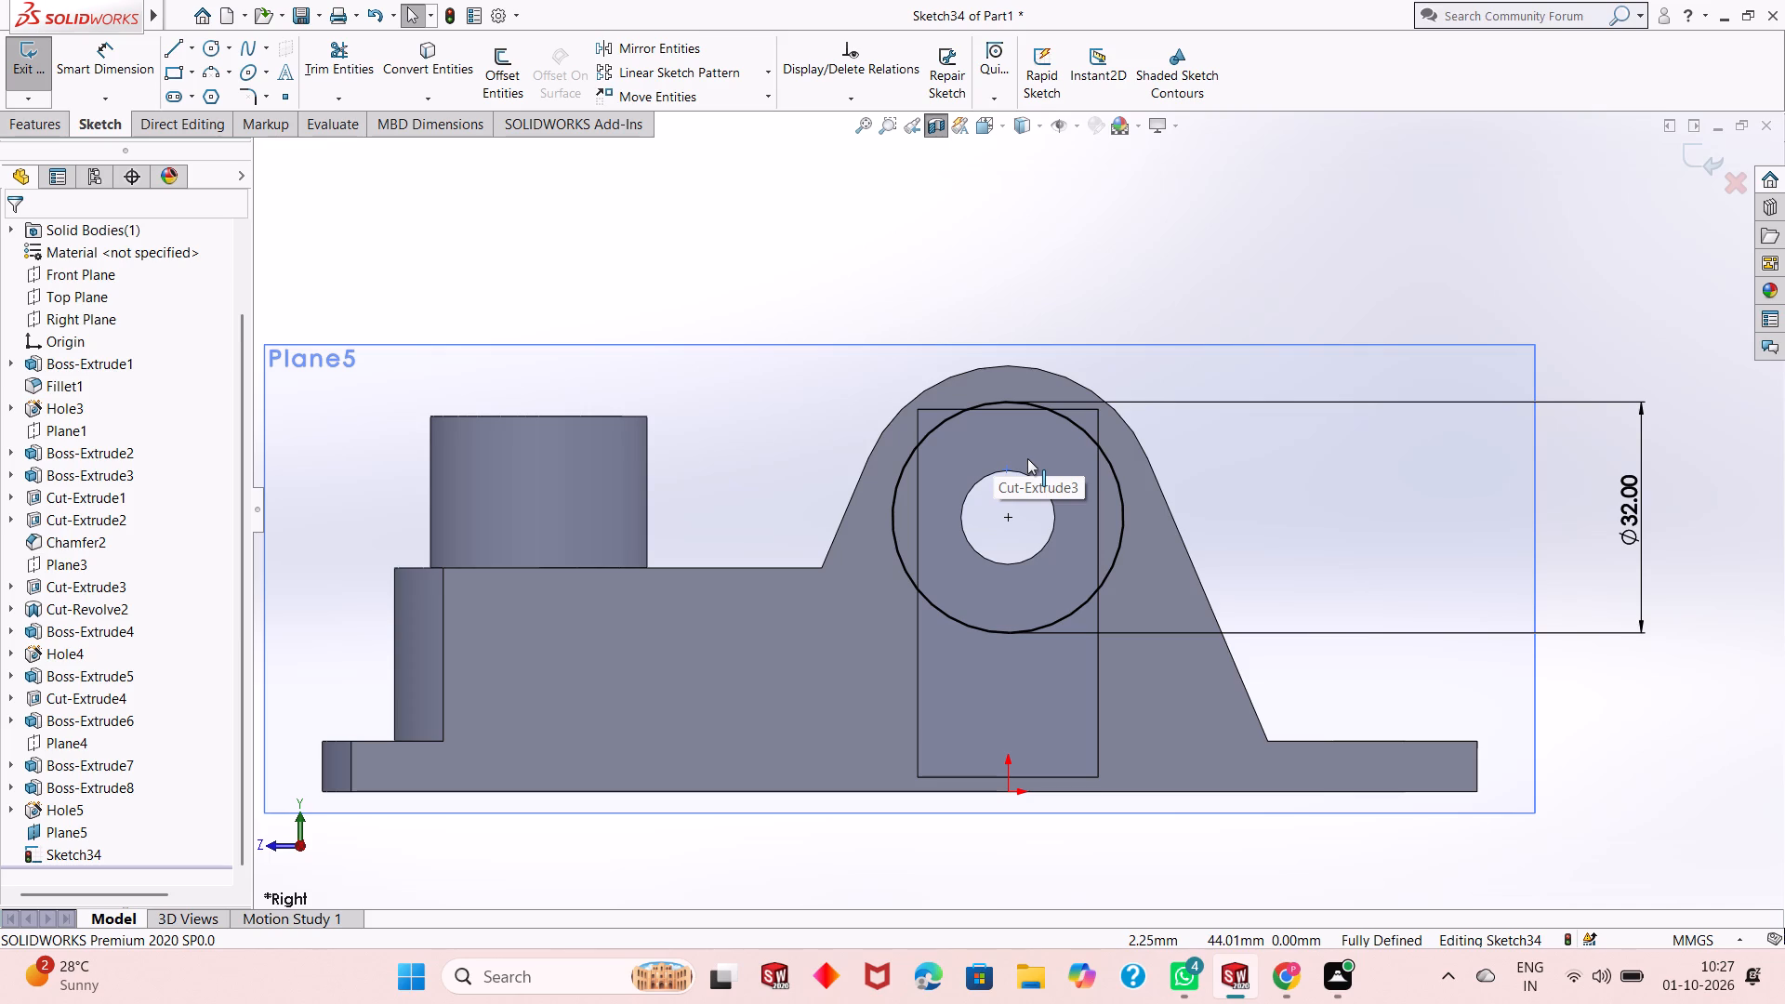
{"action": "scroll", "coordinate": [989, 558], "scroll_direction": "down", "scroll_amount": 1}
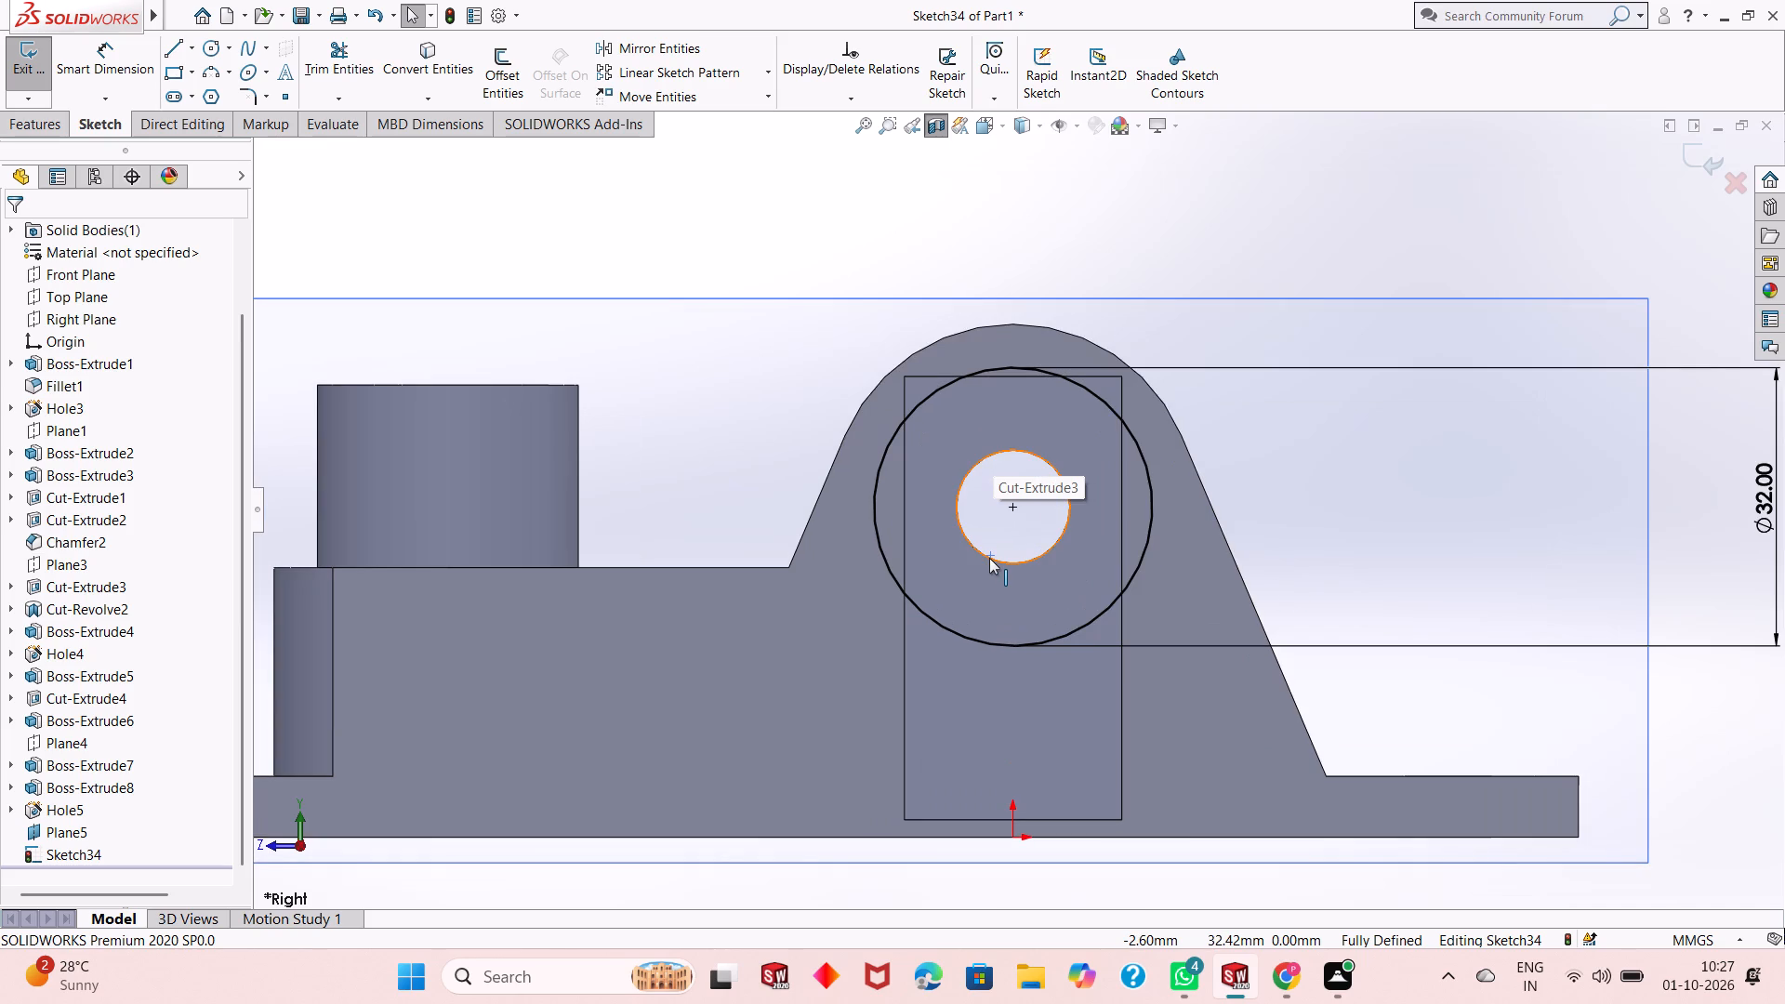
{"action": "scroll", "coordinate": [845, 652], "scroll_direction": "up", "scroll_amount": 2}
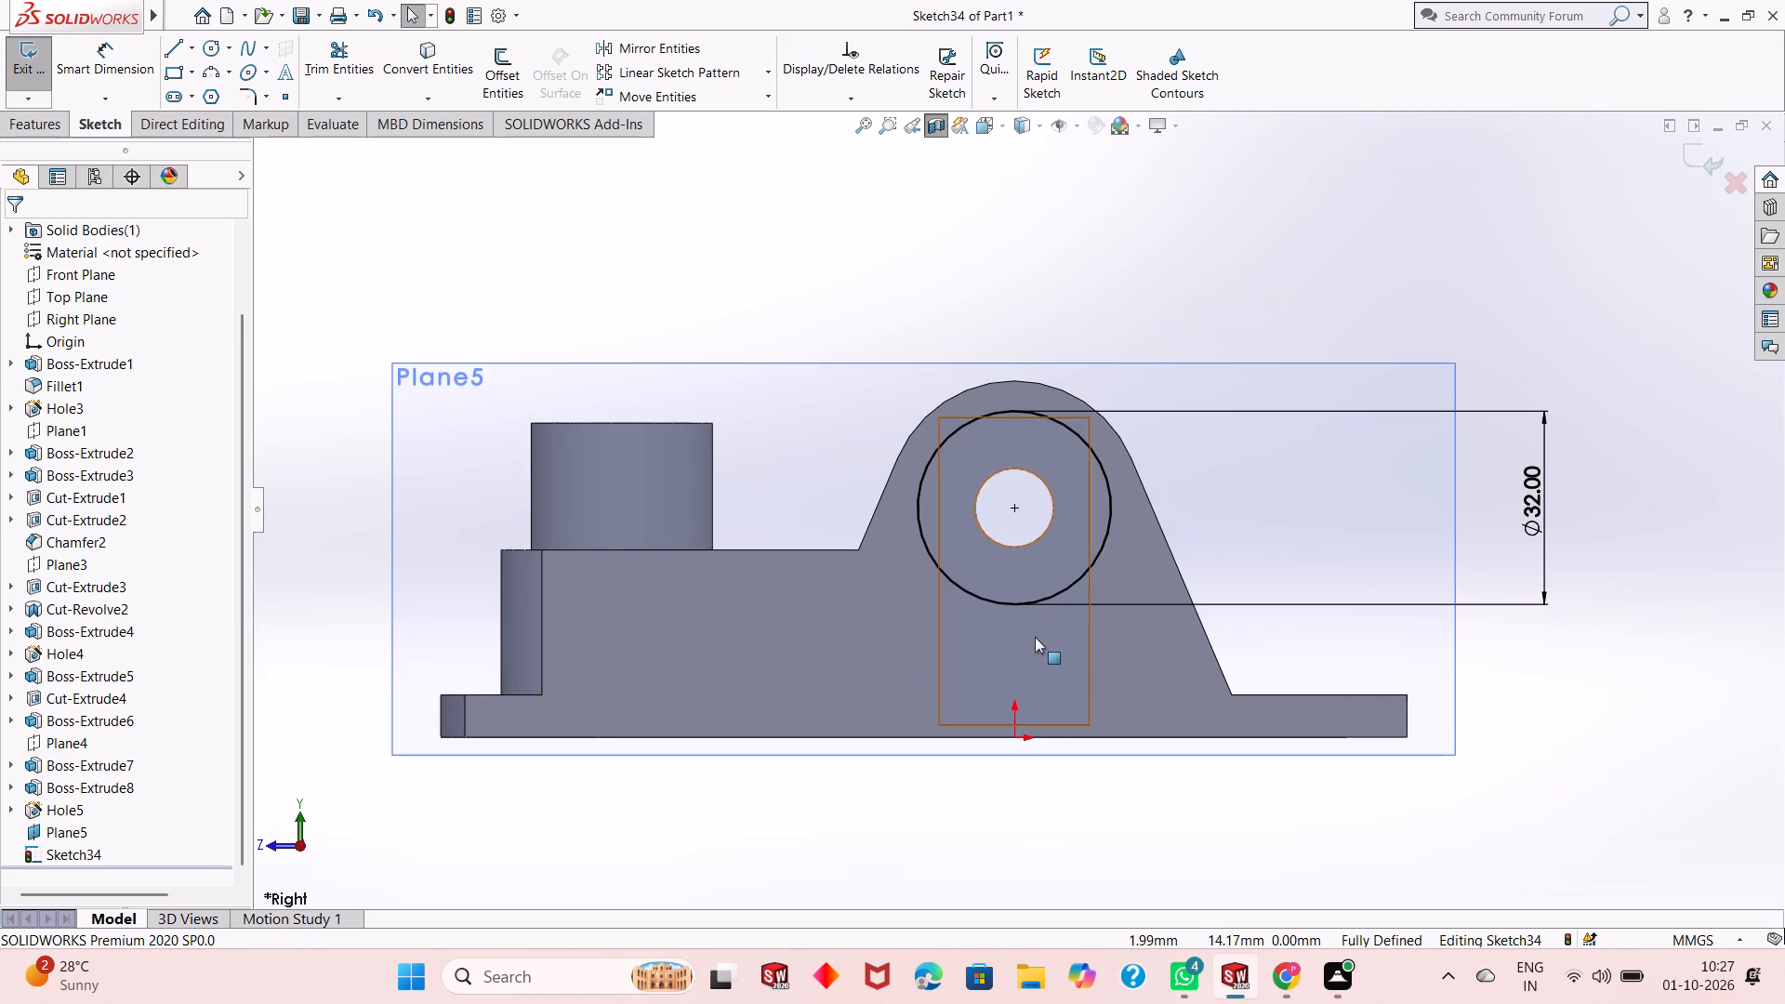
{"action": "scroll", "coordinate": [1026, 470], "scroll_direction": "down", "scroll_amount": 1}
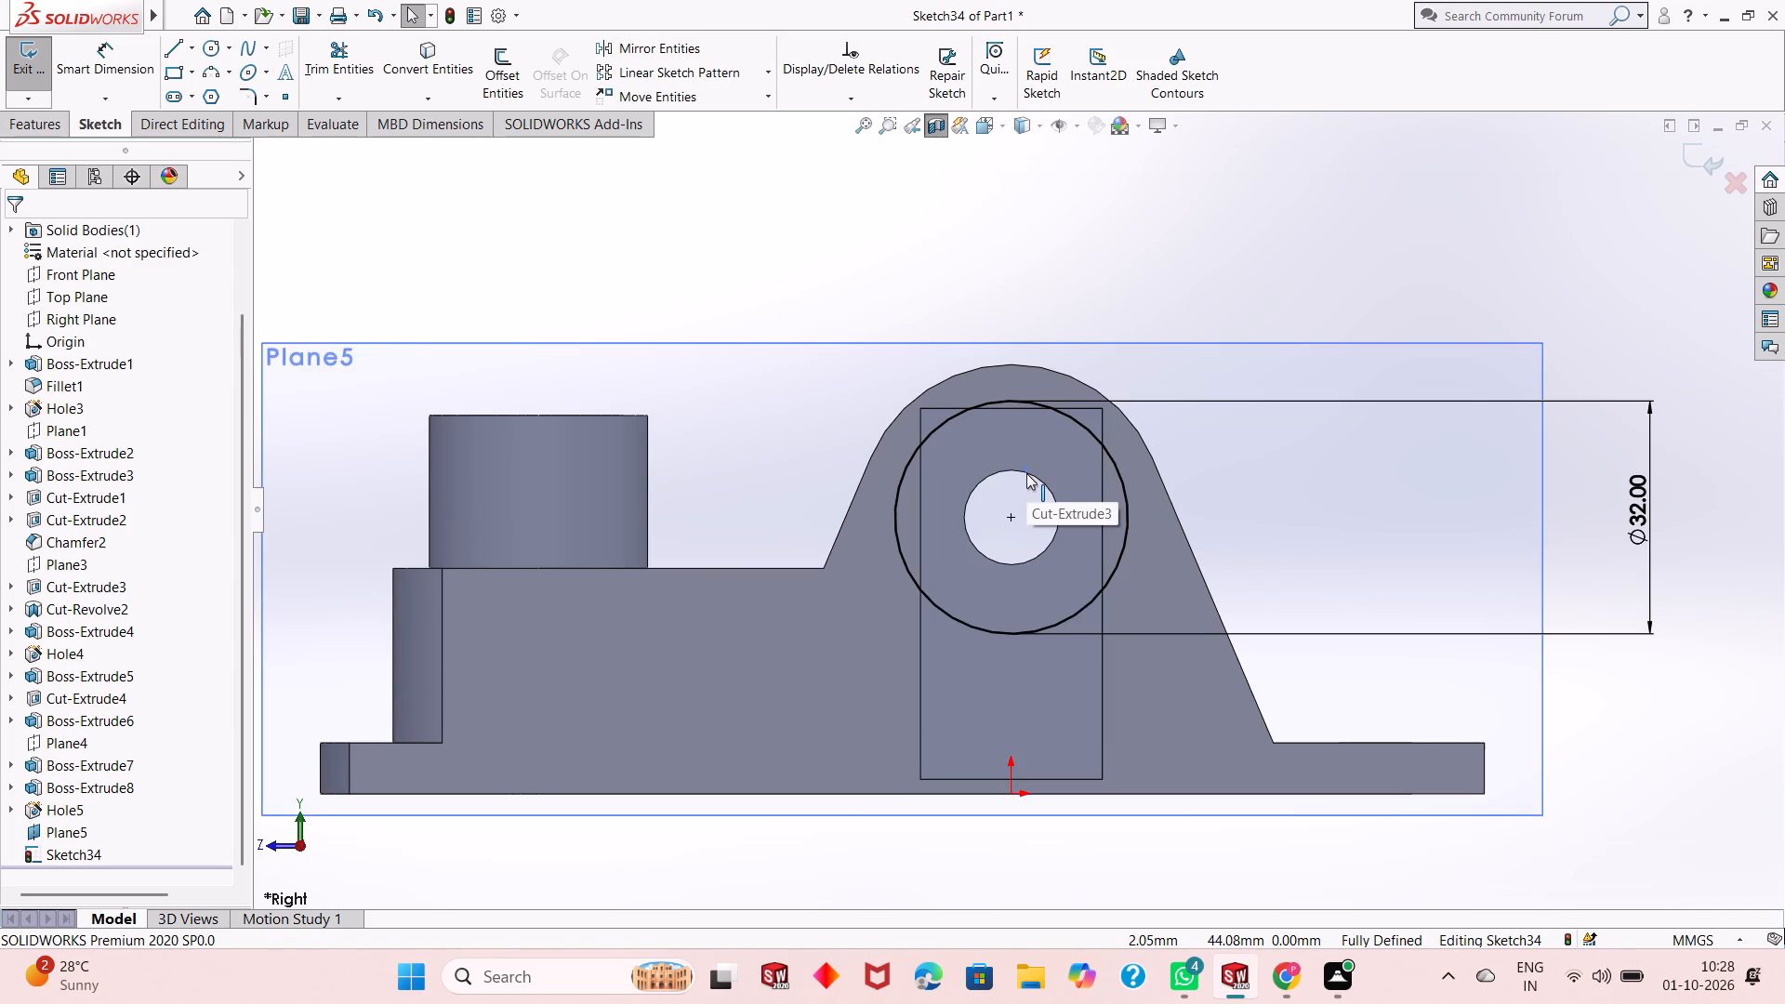
{"action": "scroll", "coordinate": [1026, 473], "scroll_direction": "down", "scroll_amount": 1}
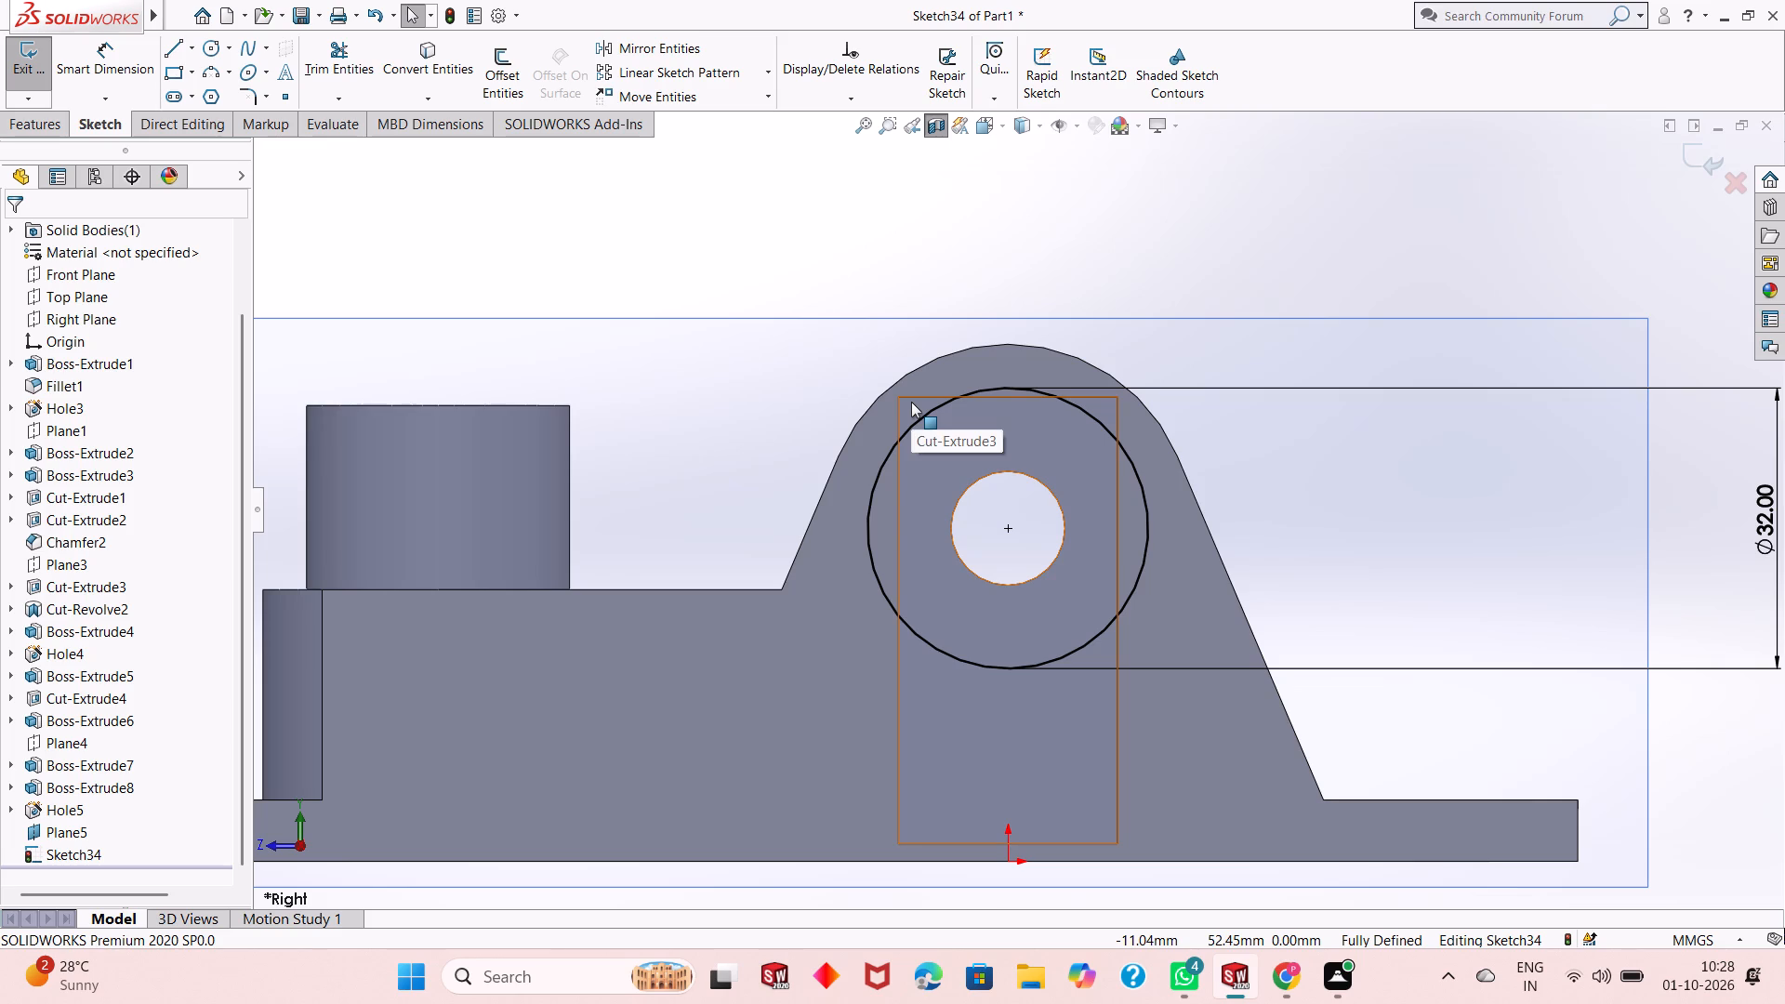
{"action": "scroll", "coordinate": [944, 495], "scroll_direction": "up", "scroll_amount": 1}
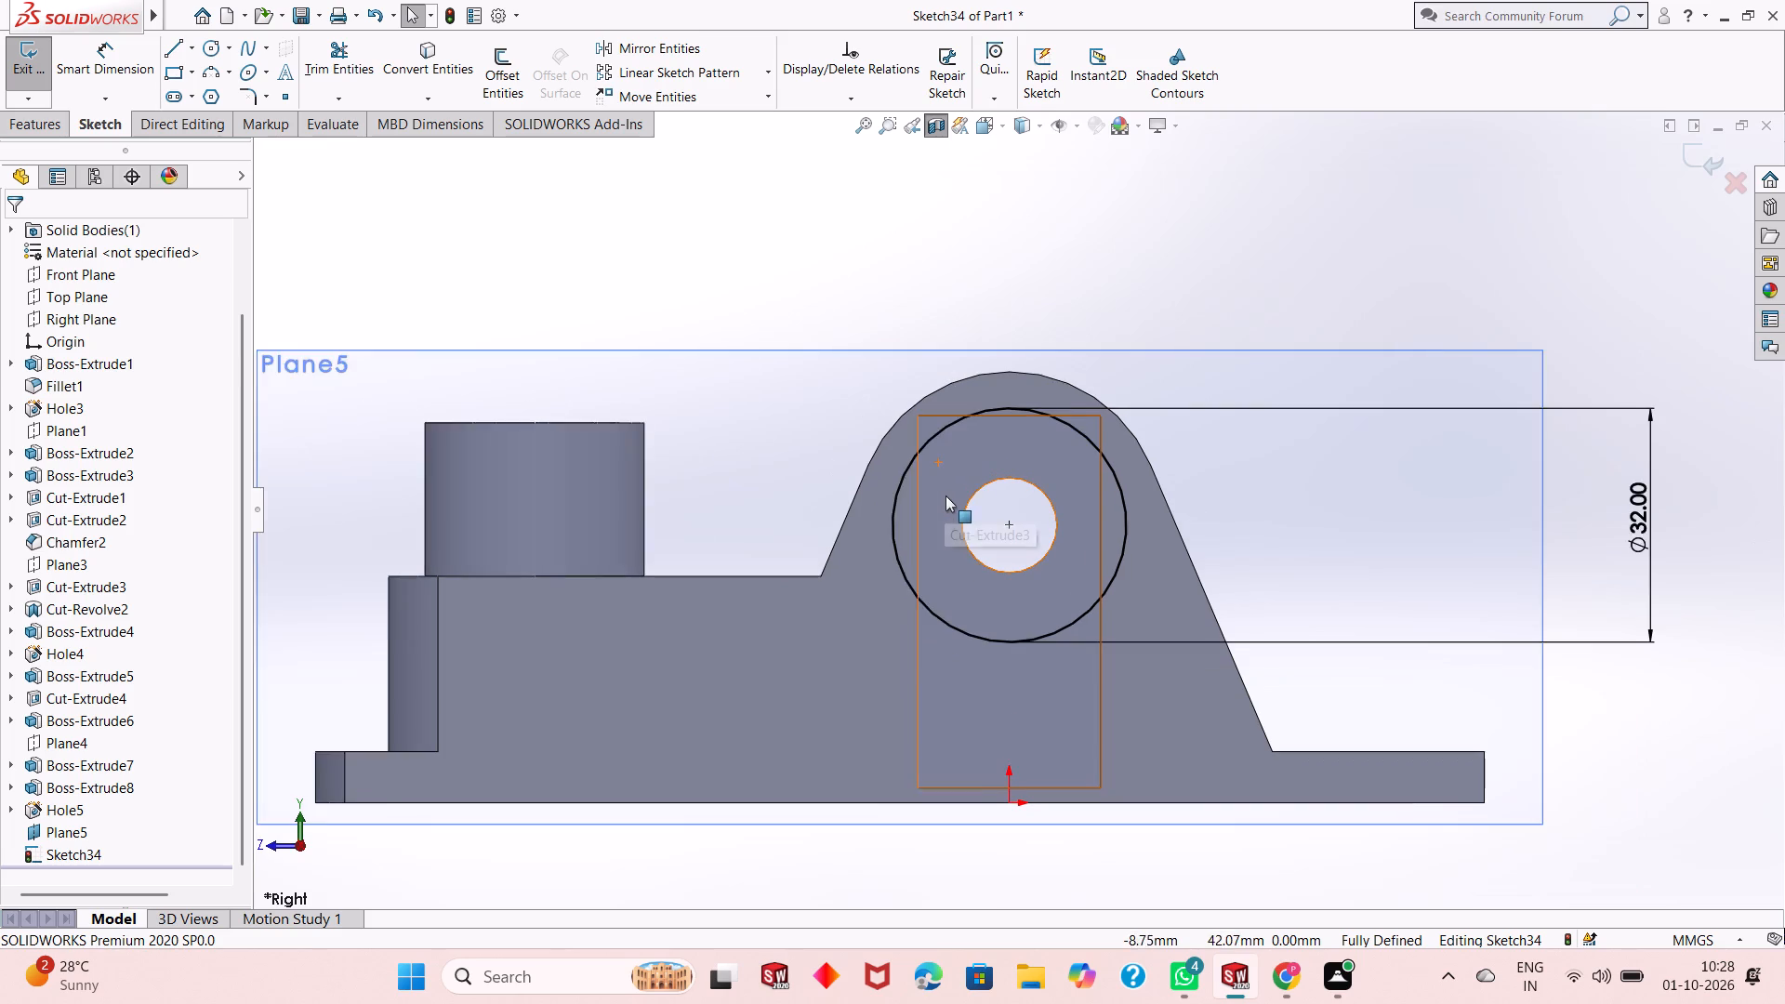
{"action": "scroll", "coordinate": [945, 495], "scroll_direction": "up", "scroll_amount": 1}
{"action": "scroll", "coordinate": [943, 600], "scroll_direction": "up", "scroll_amount": 1}
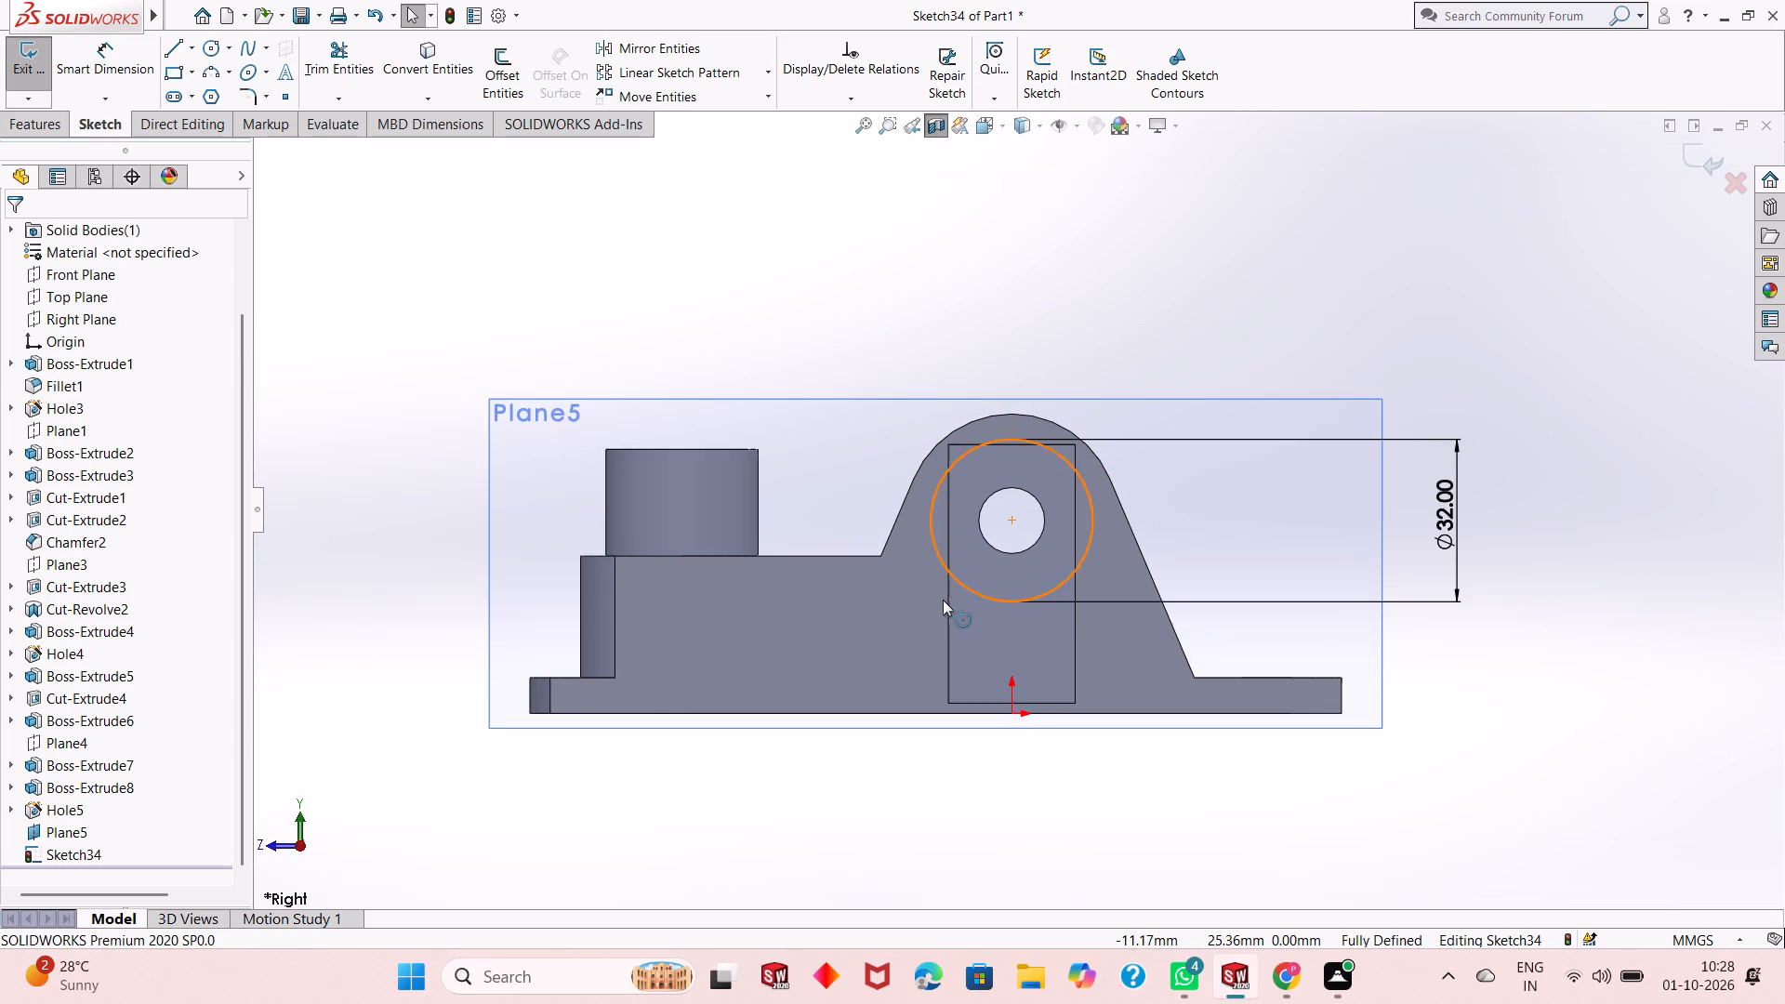
{"action": "scroll", "coordinate": [945, 603], "scroll_direction": "up", "scroll_amount": 1}
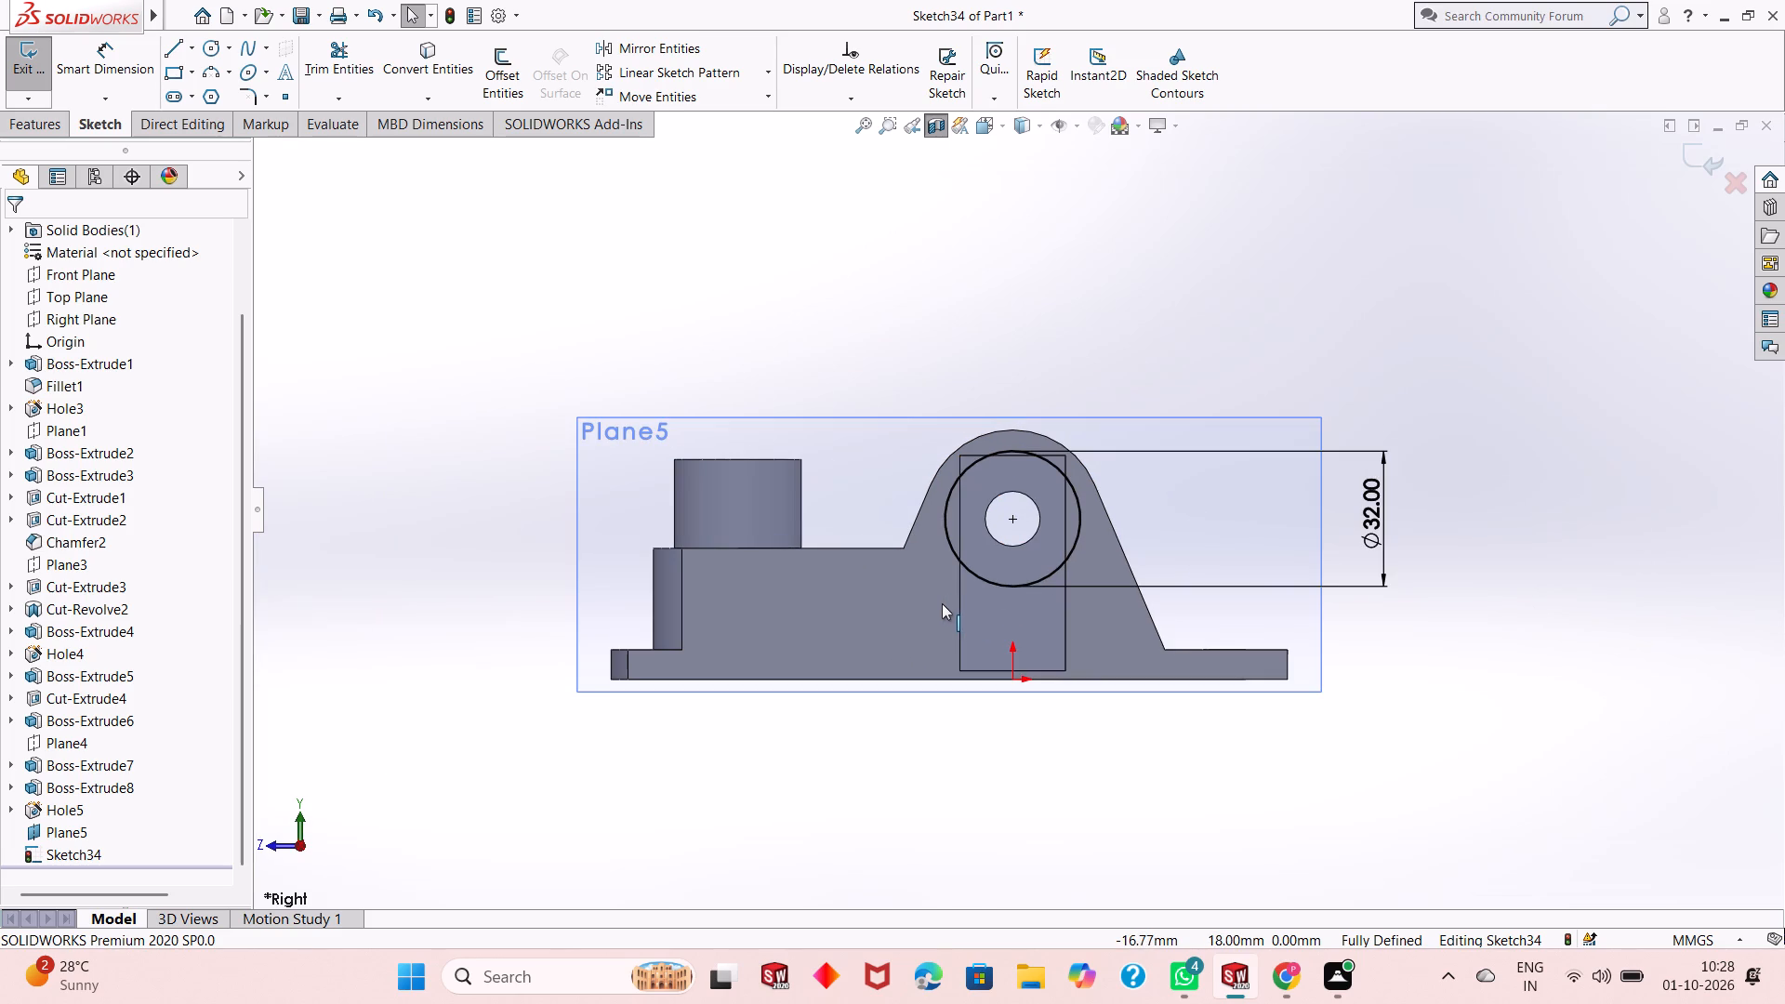
{"action": "middle_click_drag", "start_coordinate": [1360, 626], "coordinate": [1289, 661]}
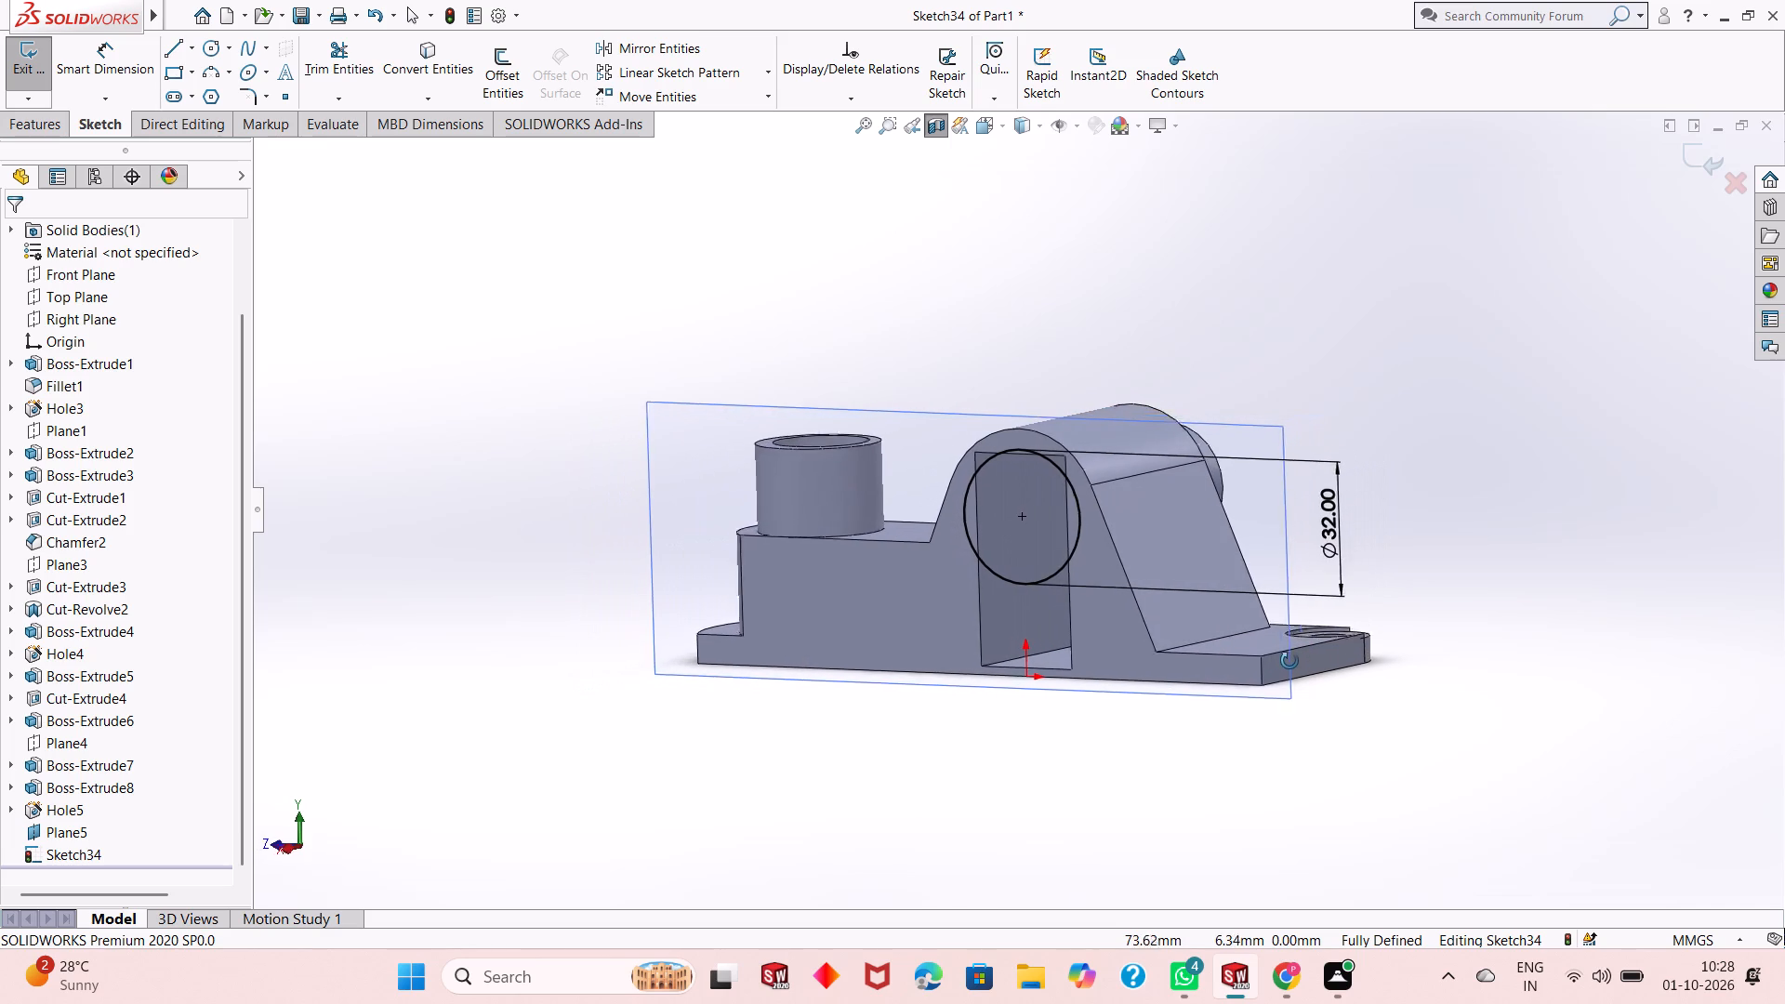
{"action": "middle_click_drag", "start_coordinate": [1289, 661], "coordinate": [1166, 703]}
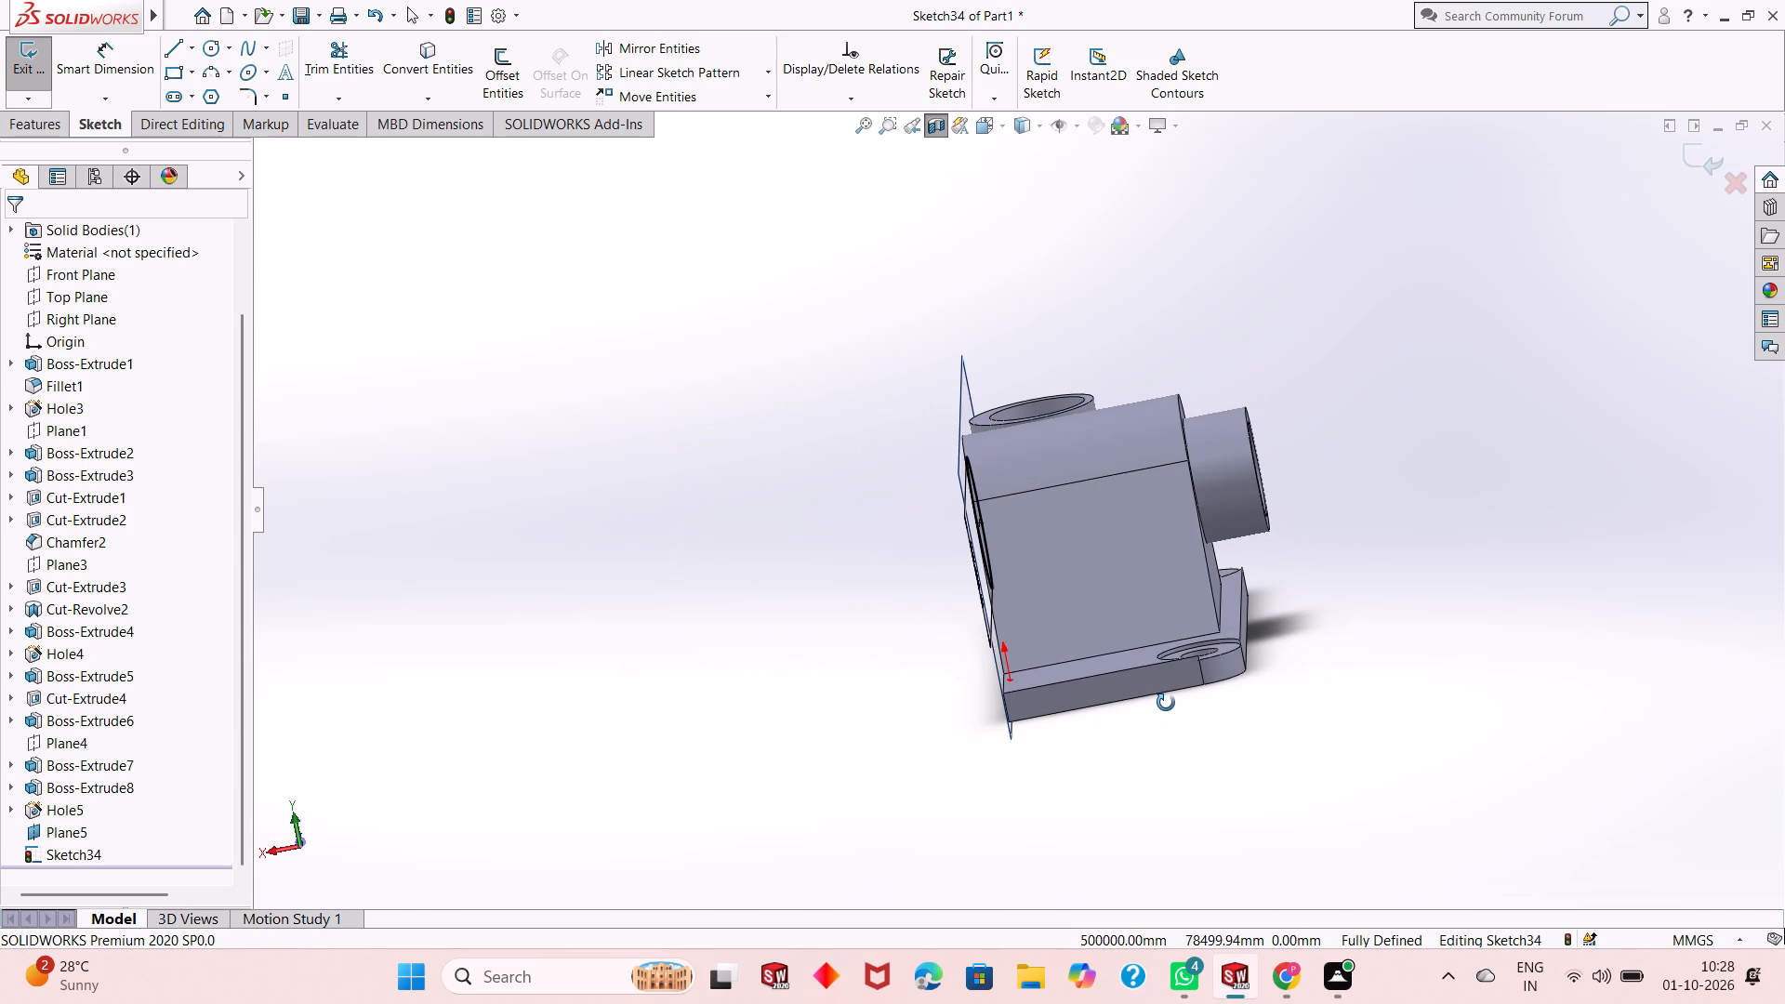
{"action": "middle_click_drag", "start_coordinate": [1166, 703], "coordinate": [1276, 673]}
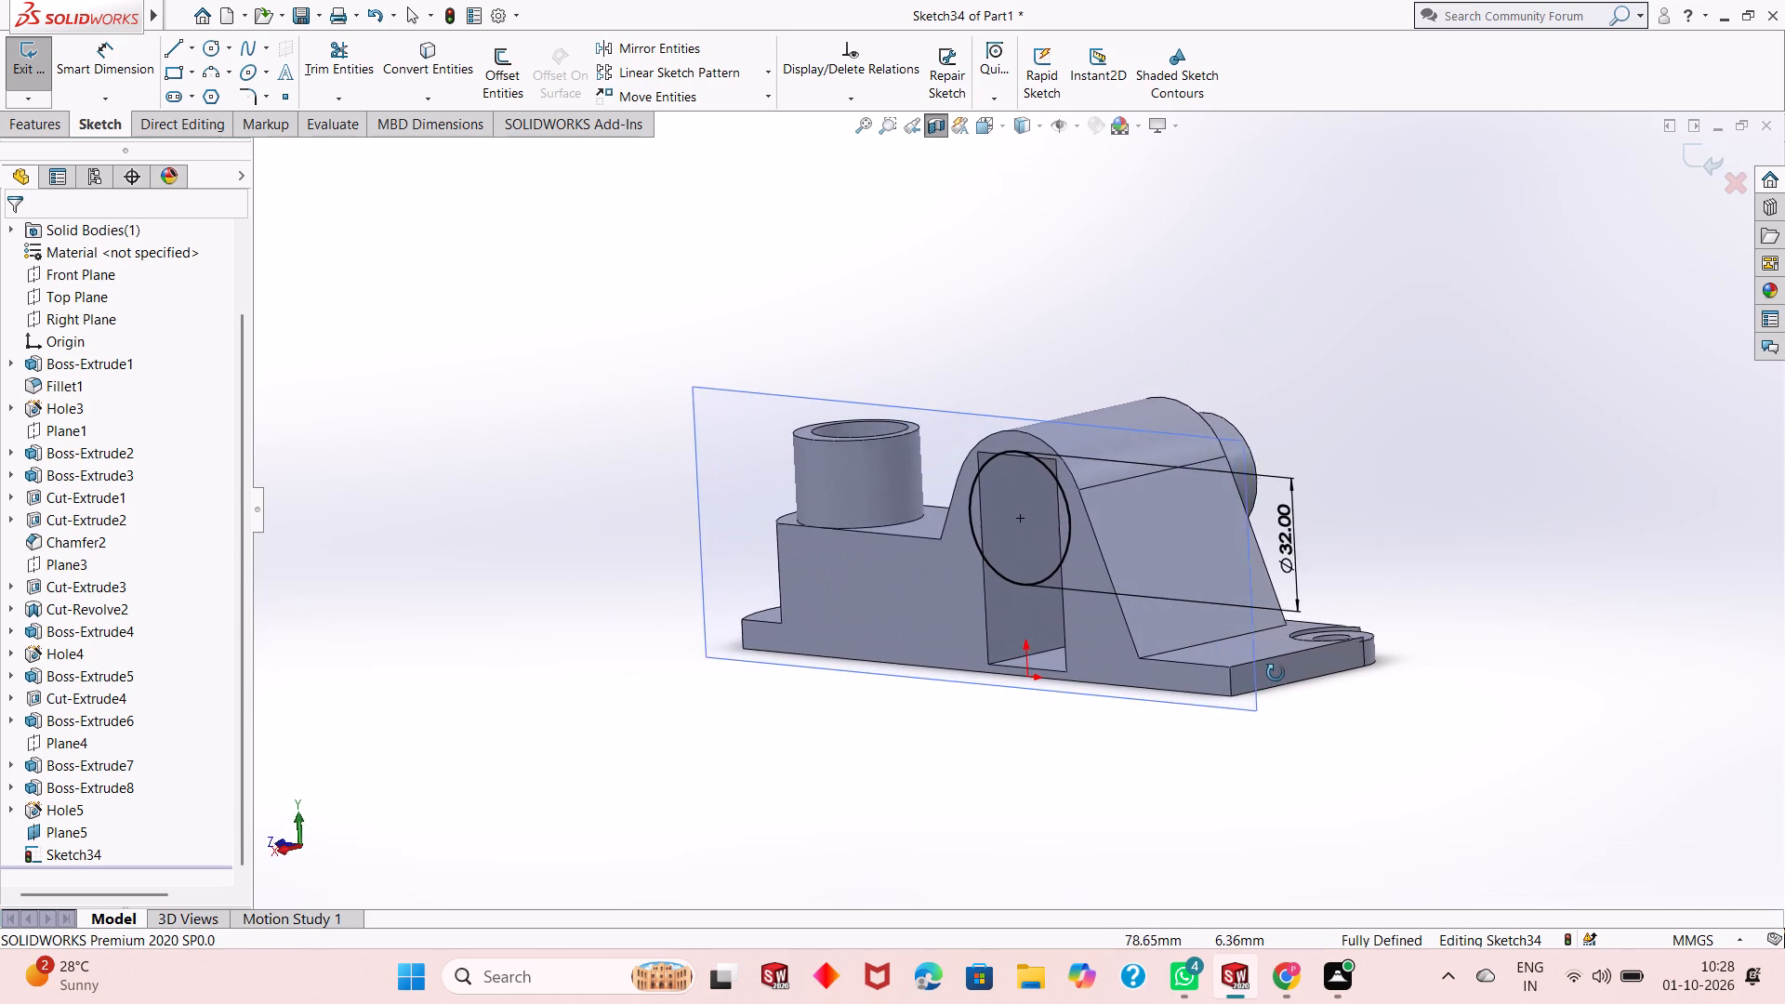
{"action": "middle_click_drag", "start_coordinate": [1276, 673], "coordinate": [1243, 681]}
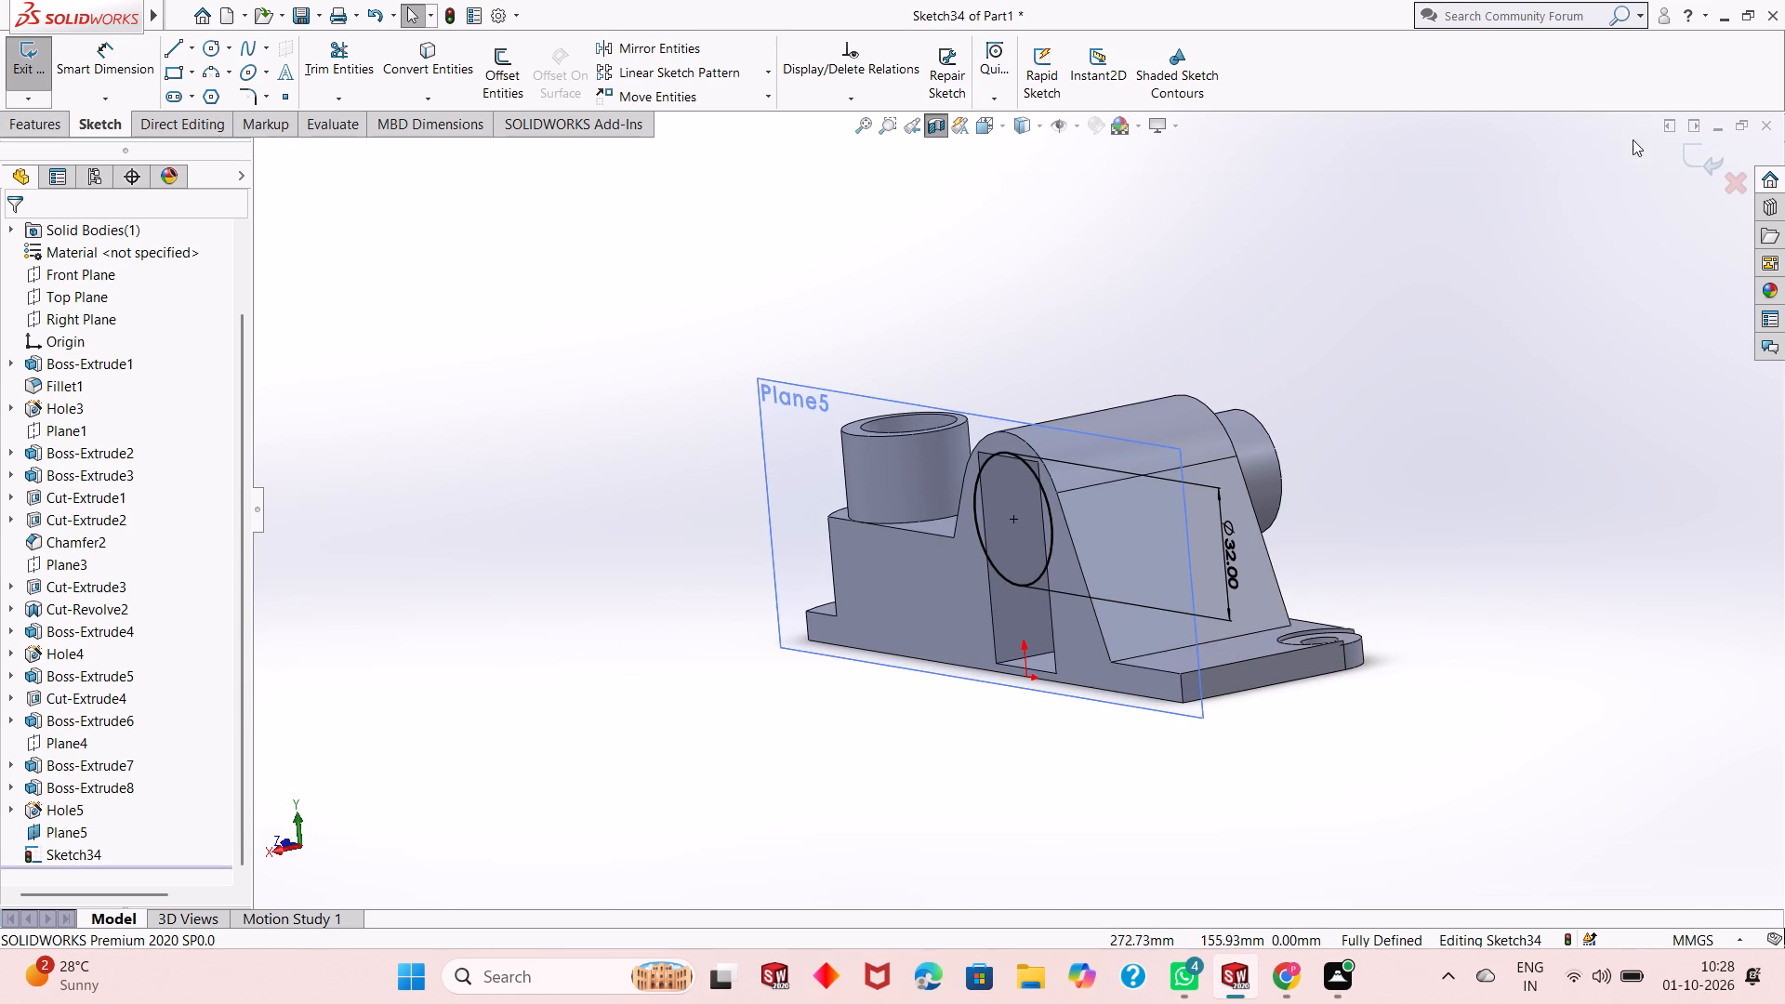
Exit the circle sketch on Plane5, keeping its changes.
{"action": "left_click", "coordinate": [1682, 158]}
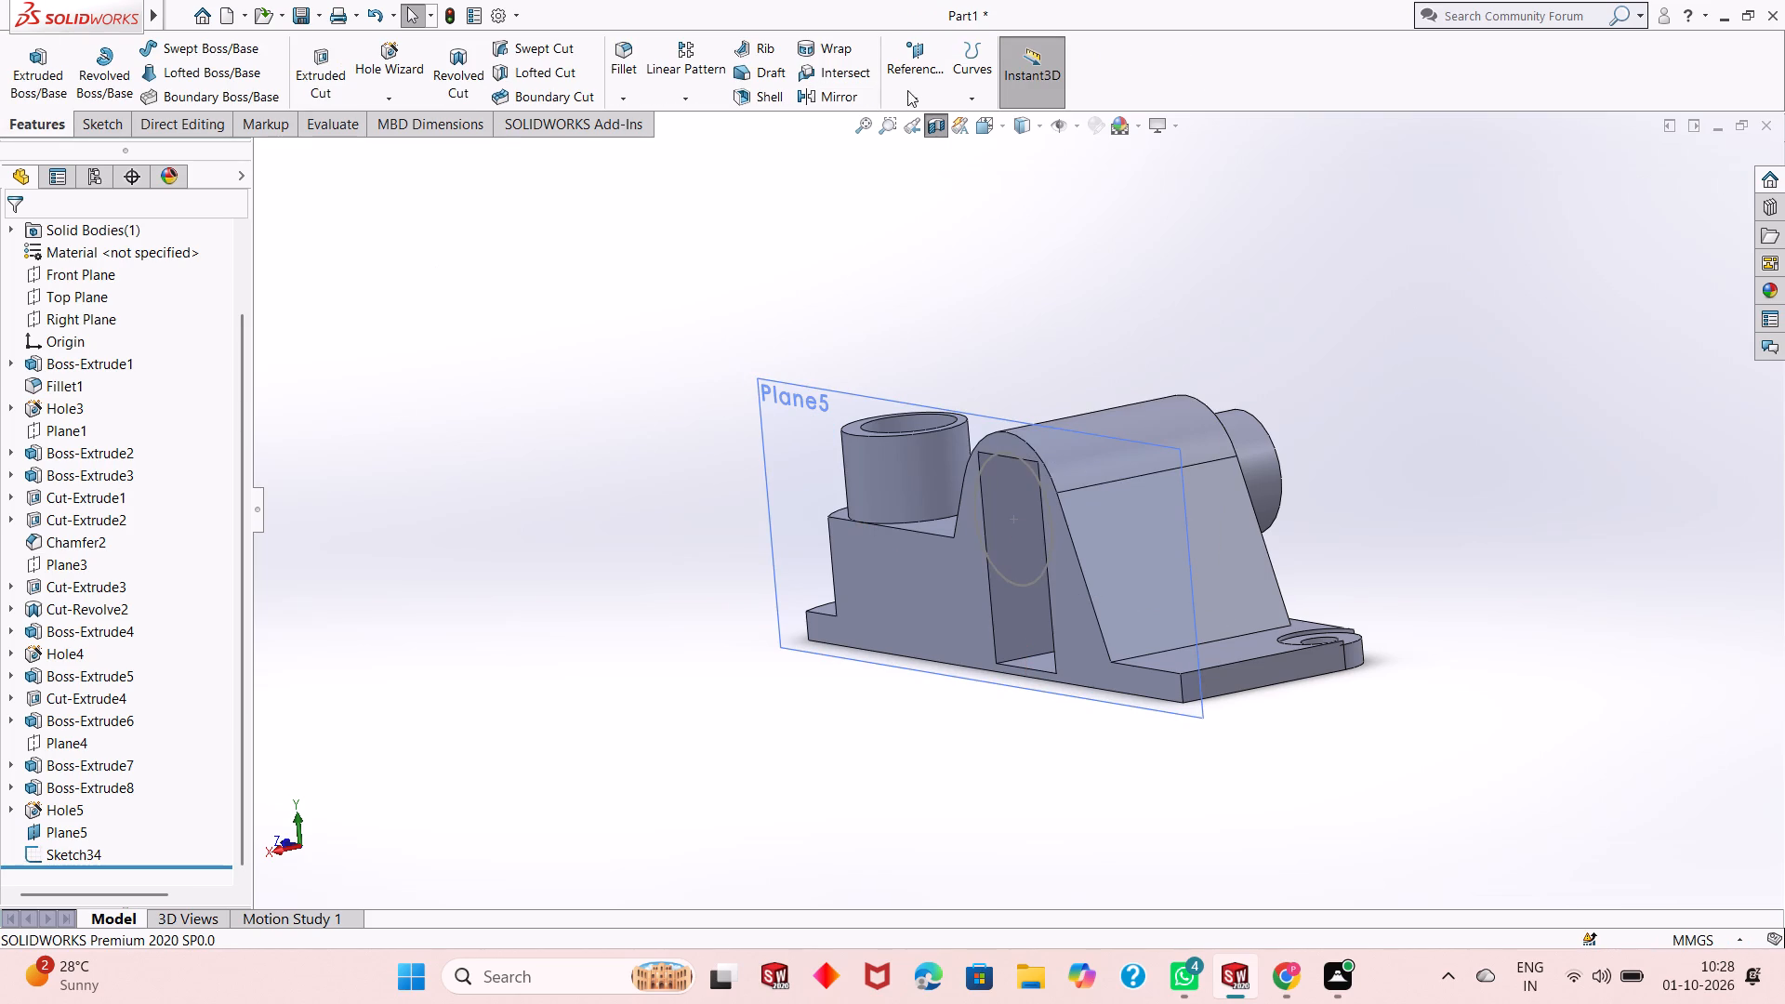
Examine the bracket from several sides with the Cut-Extrude4 feature highlighted.
{"action": "scroll", "coordinate": [58, 766], "scroll_direction": "down", "scroll_amount": 3}
{"action": "middle_click_drag", "start_coordinate": [480, 714], "coordinate": [554, 770]}
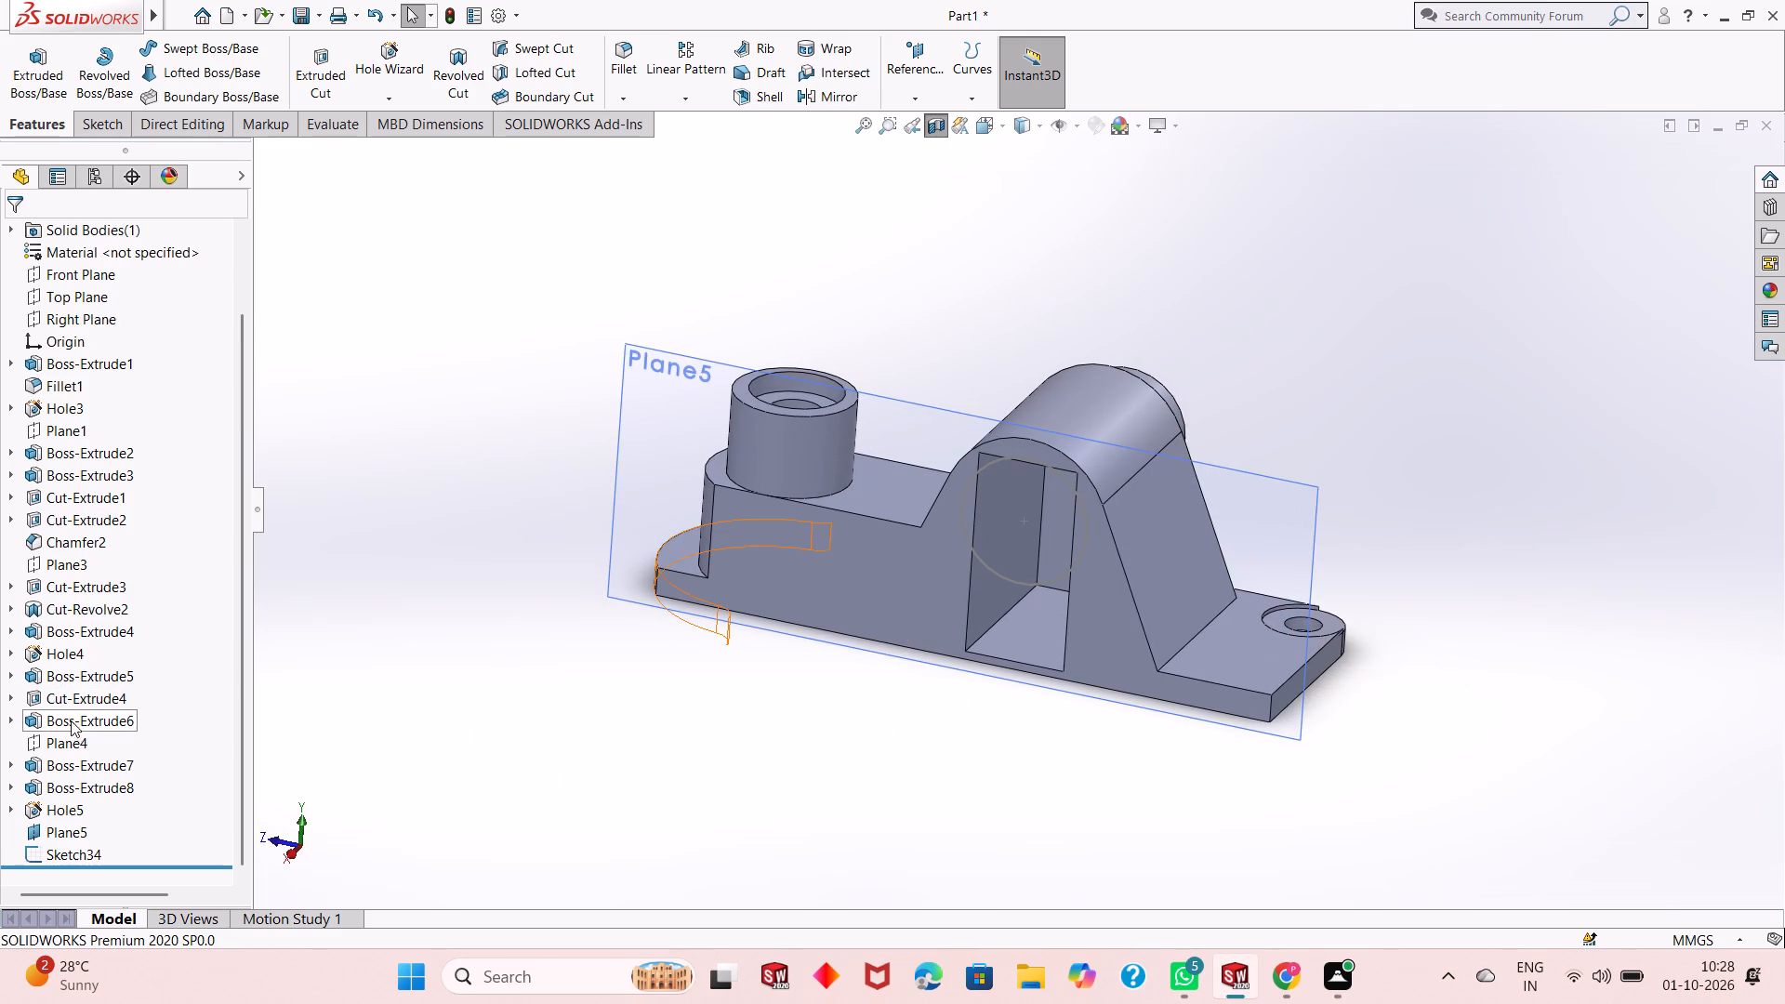
{"action": "left_click", "coordinate": [79, 700]}
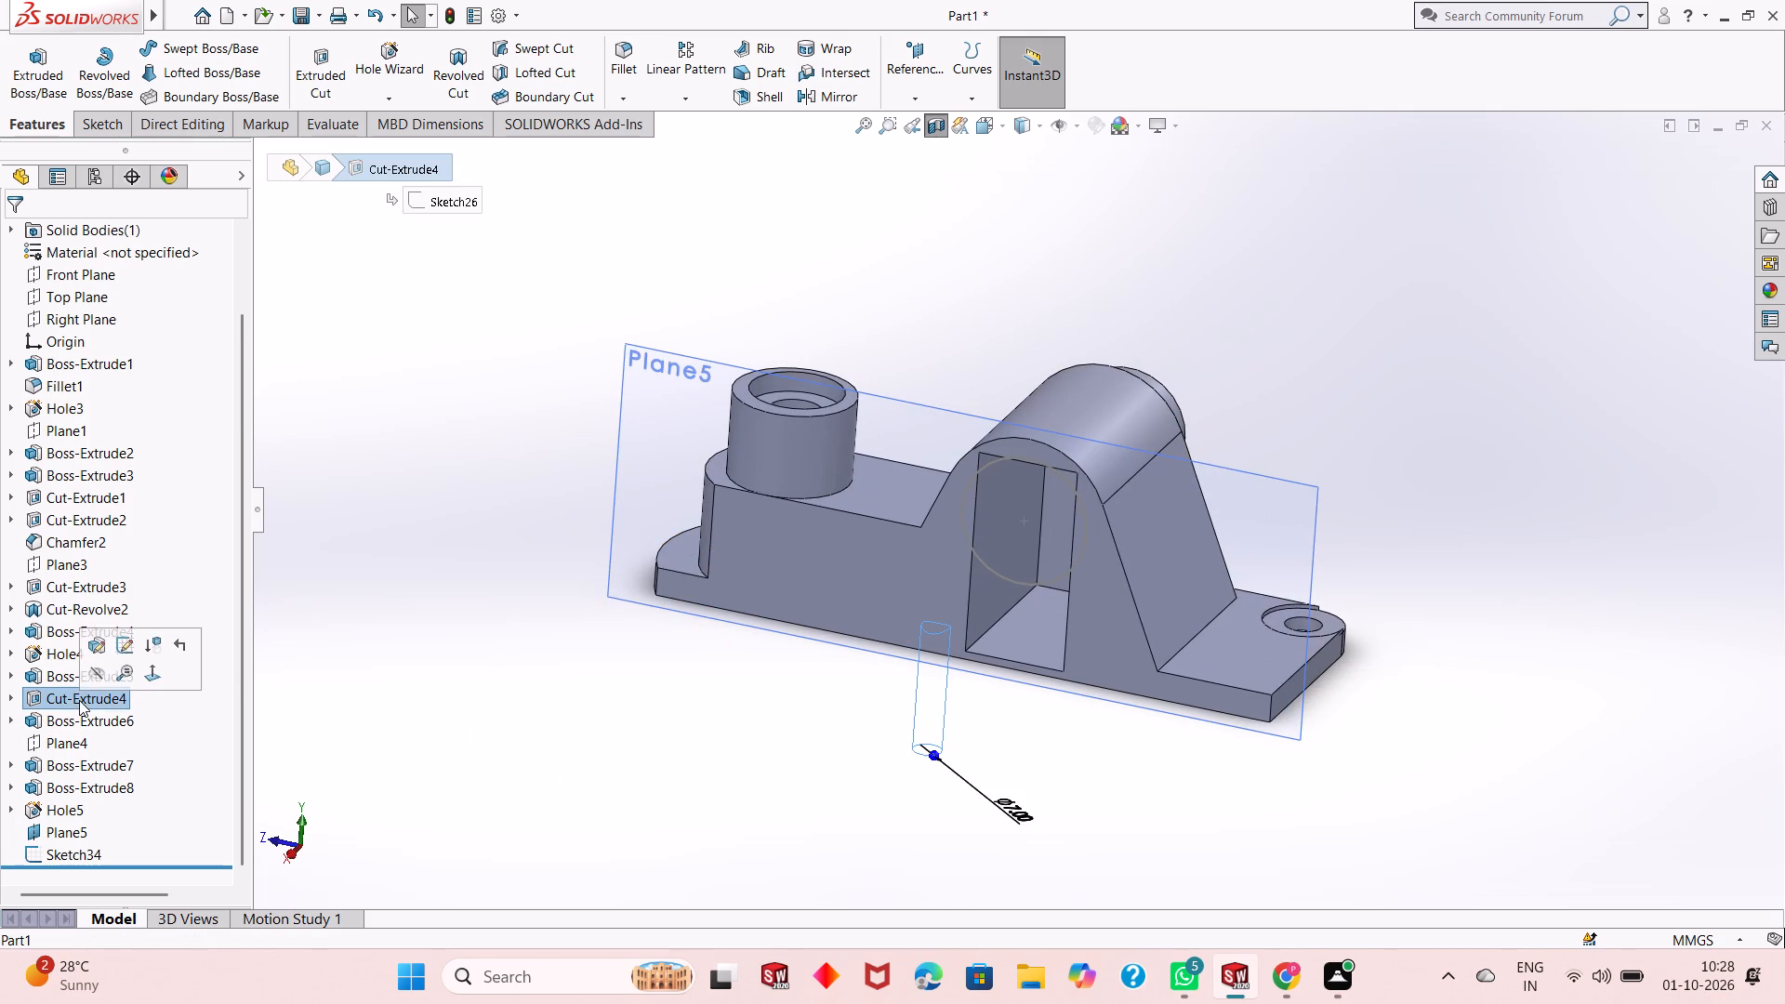
{"action": "middle_click_drag", "start_coordinate": [819, 827], "coordinate": [824, 699]}
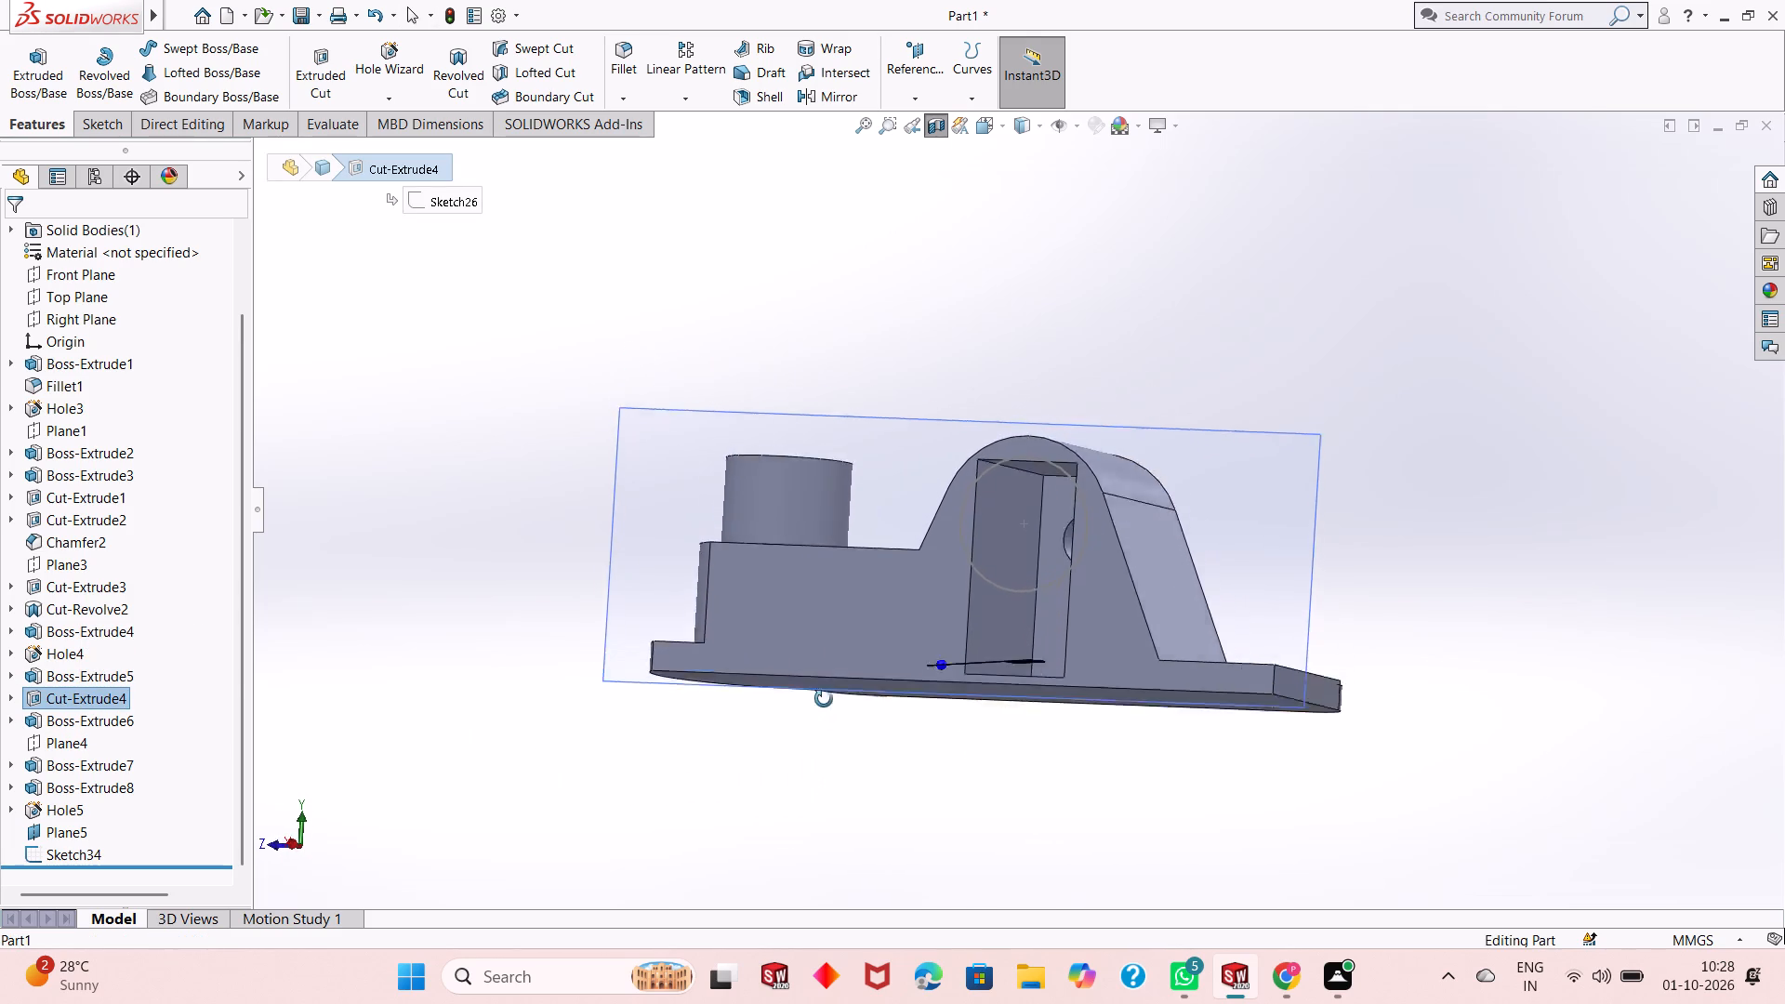
{"action": "middle_click_drag", "start_coordinate": [824, 699], "coordinate": [807, 704]}
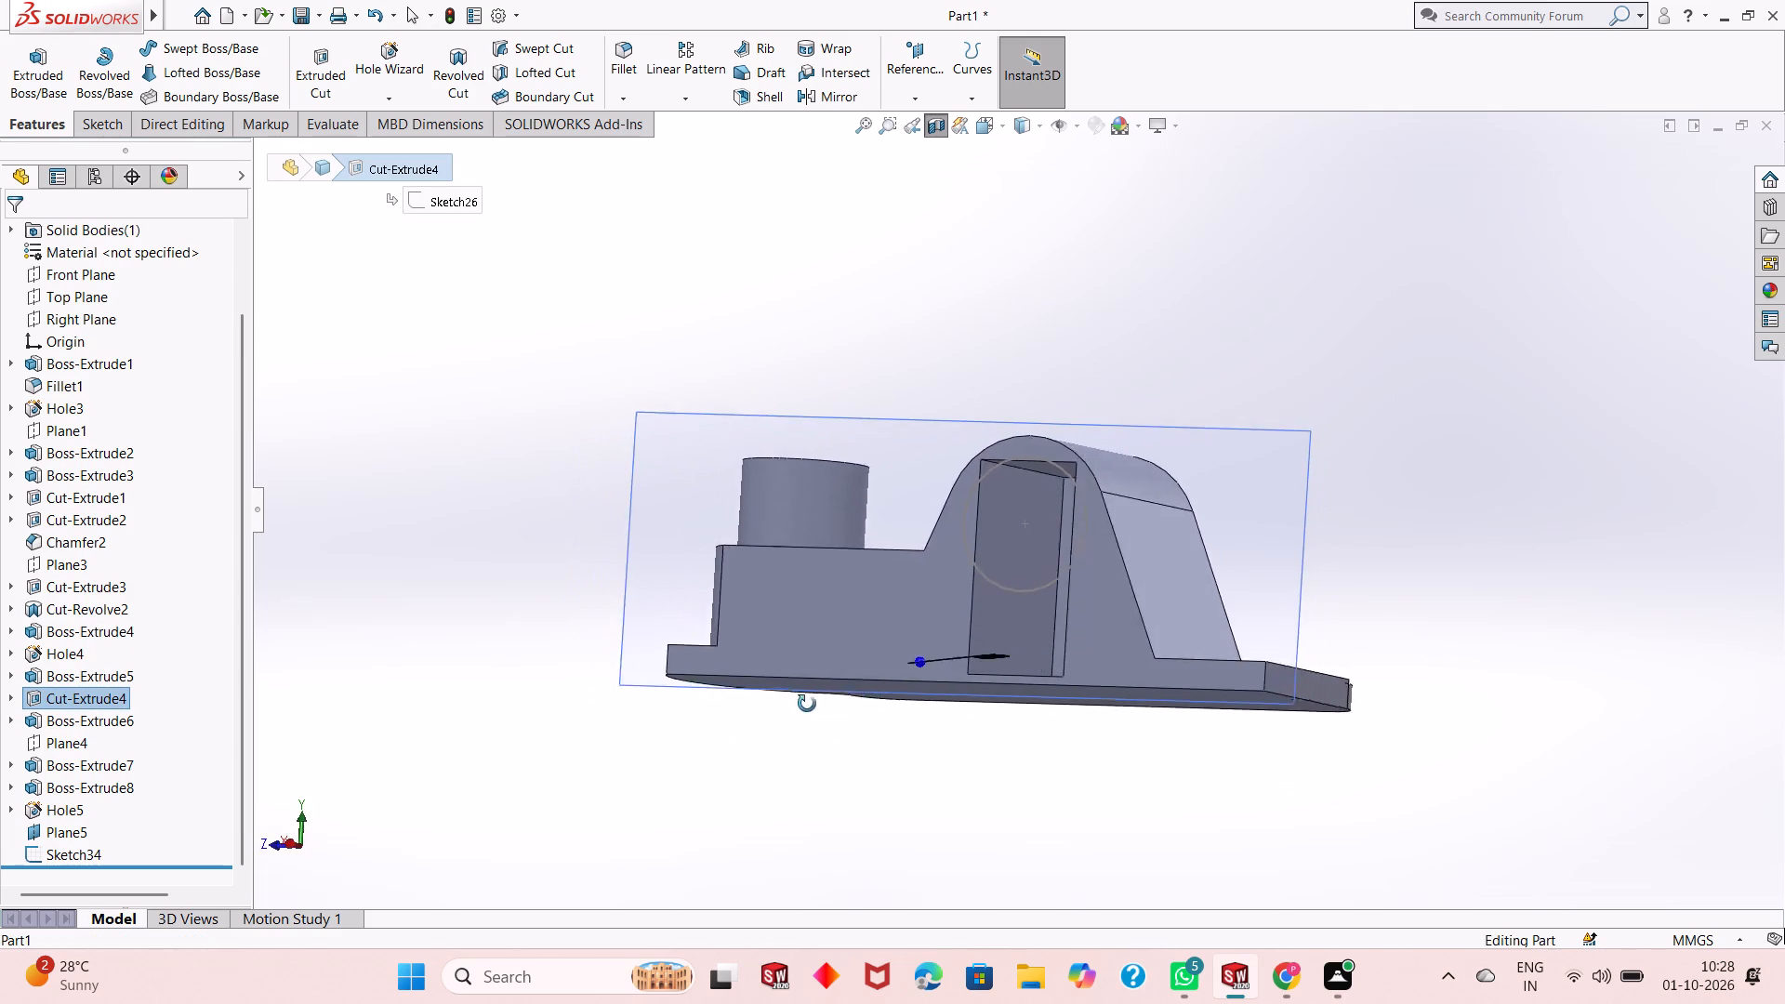
{"action": "middle_click_drag", "start_coordinate": [807, 704], "coordinate": [511, 775]}
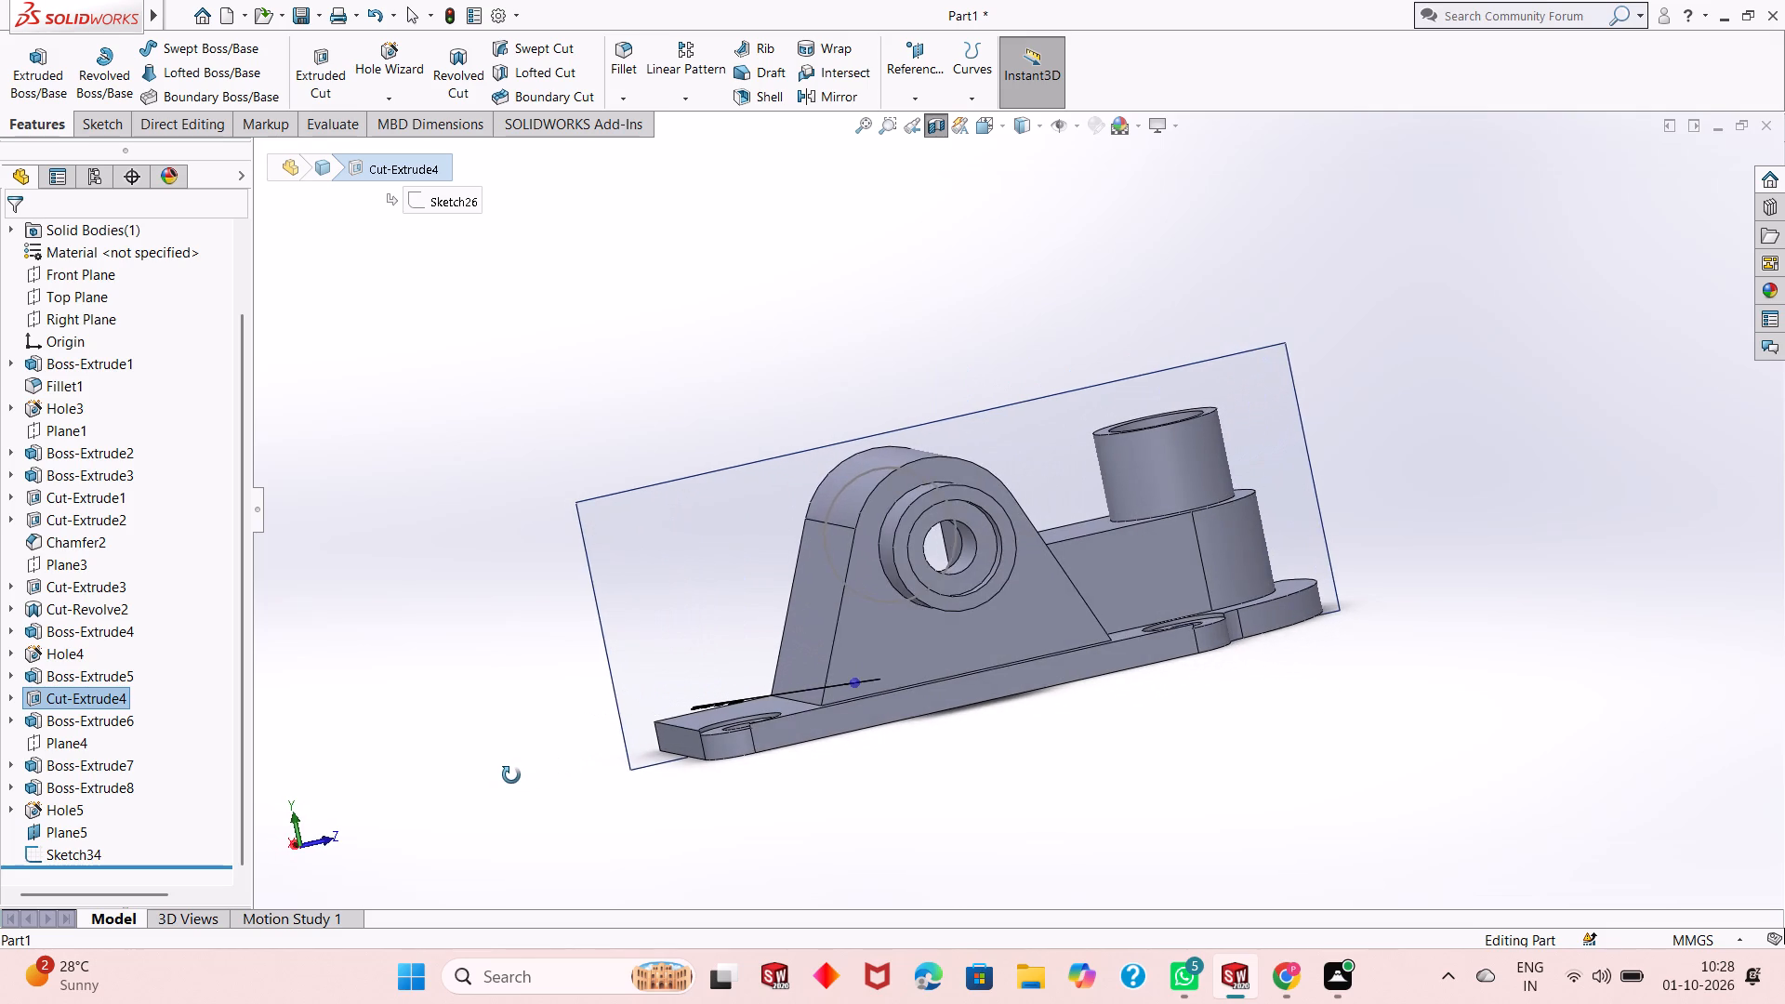
{"action": "middle_click_drag", "start_coordinate": [511, 775], "coordinate": [852, 720]}
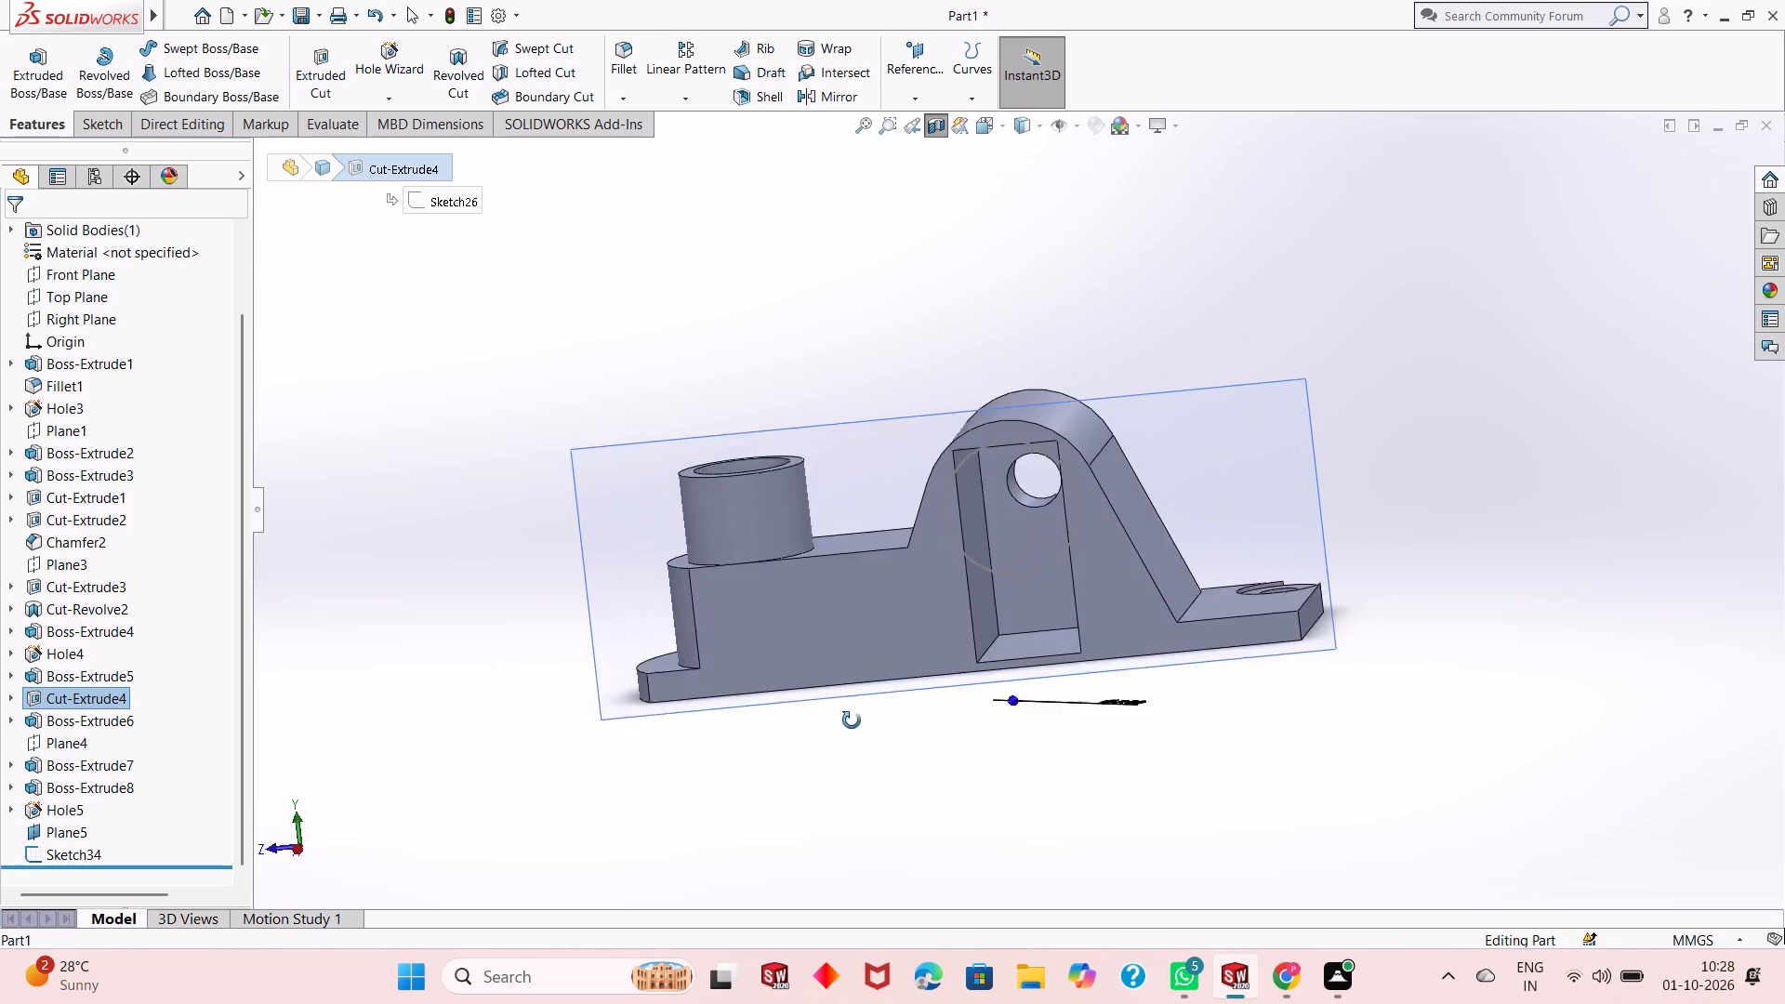
{"action": "middle_click_drag", "start_coordinate": [852, 720], "coordinate": [853, 799]}
{"action": "key", "text": "Escape"}
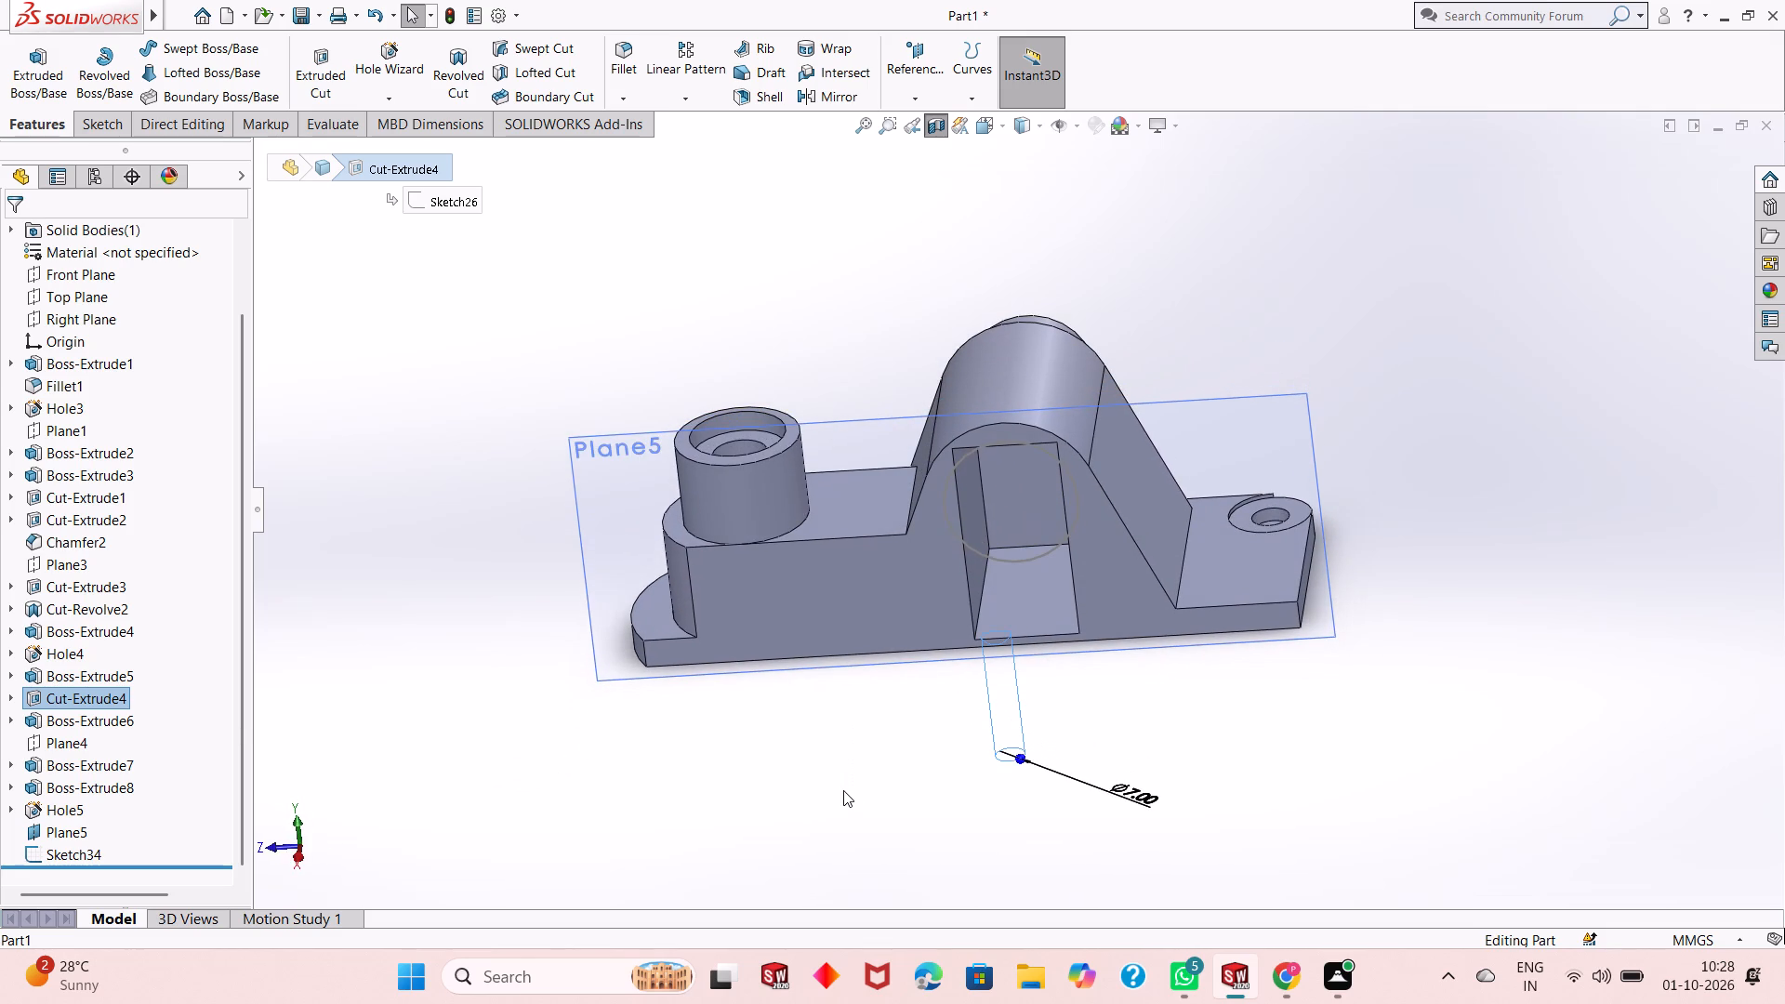
{"action": "key", "text": "Escape"}
{"action": "scroll", "coordinate": [978, 626], "scroll_direction": "down", "scroll_amount": 1}
{"action": "scroll", "coordinate": [978, 625], "scroll_direction": "up", "scroll_amount": 1}
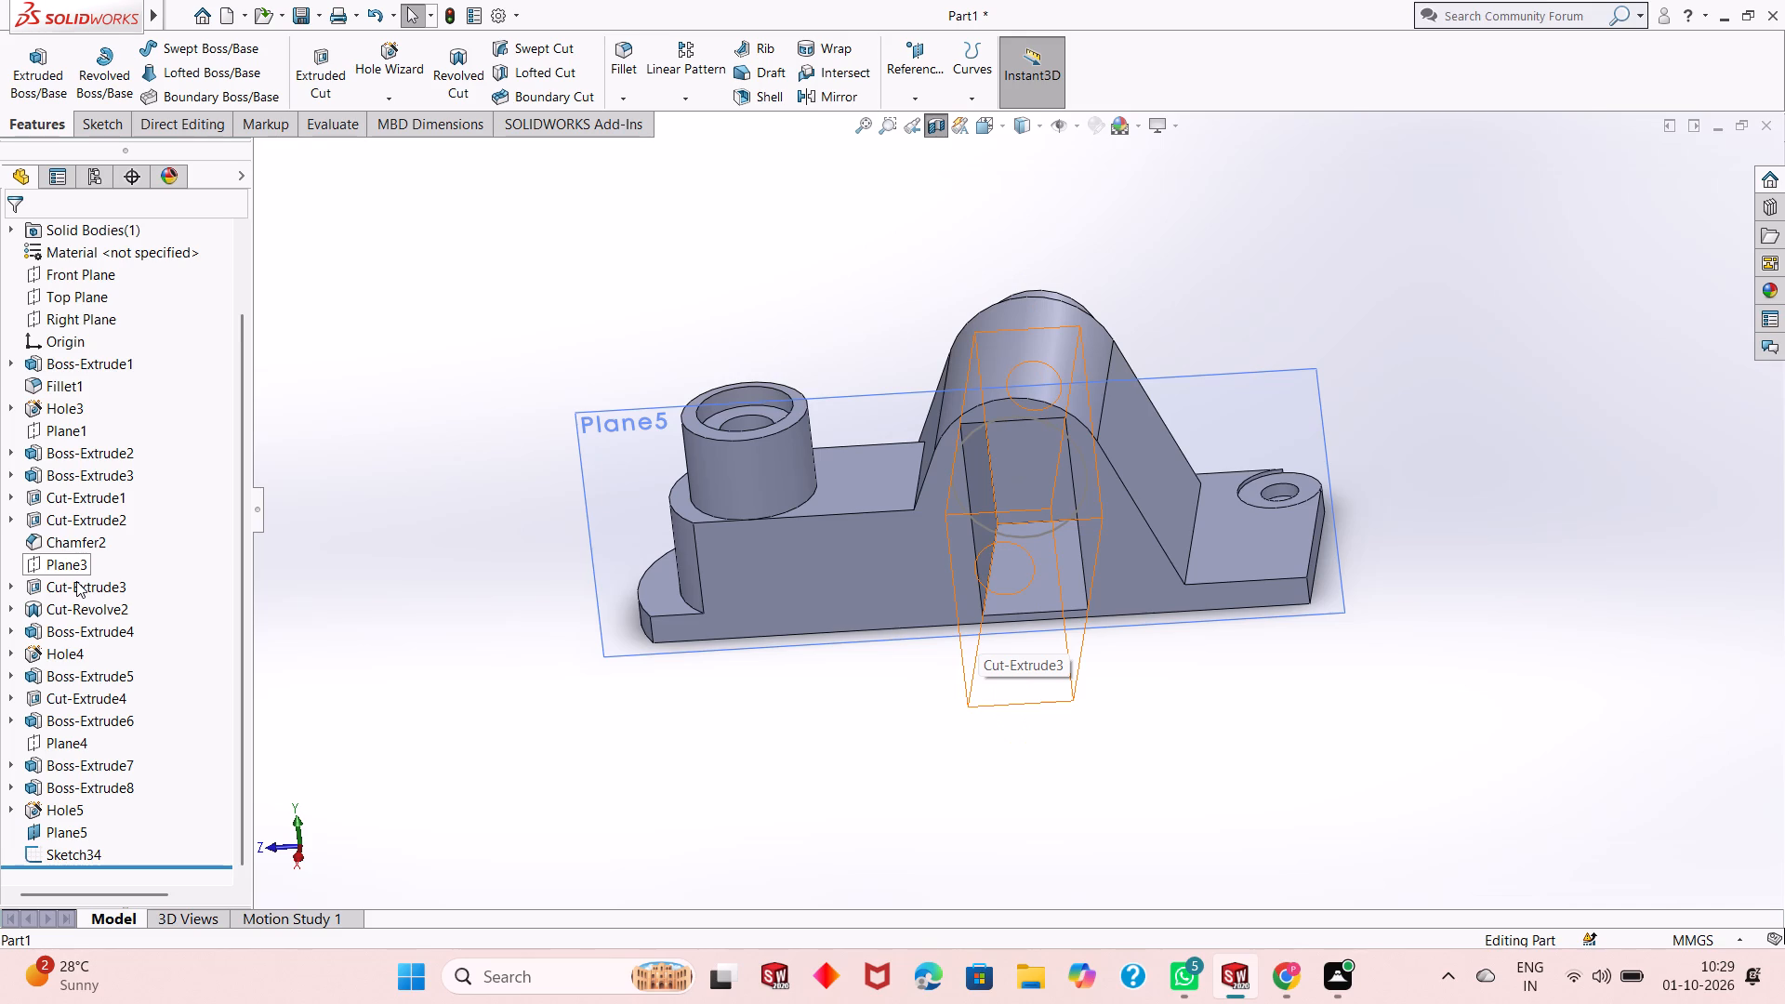
Review the definition of the rectangular cavity cut, Cut-Extrude3, and leave it without making changes.
{"action": "left_click", "coordinate": [76, 581]}
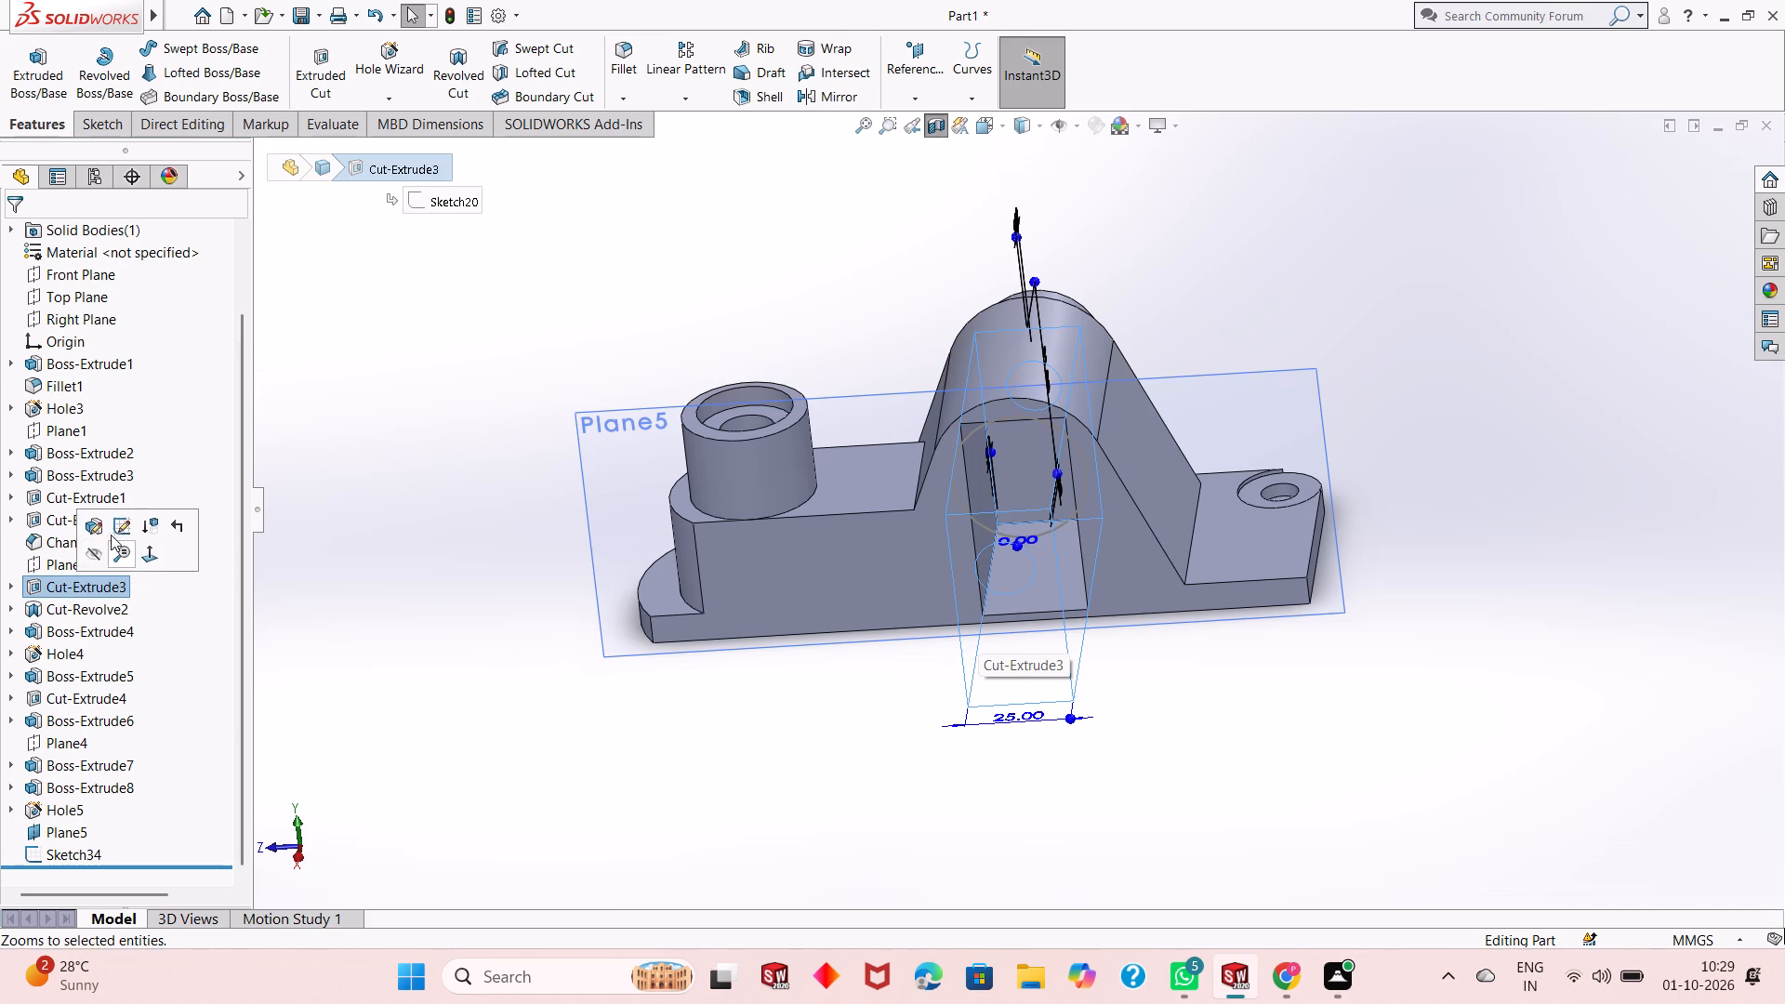
{"action": "left_click", "coordinate": [95, 528]}
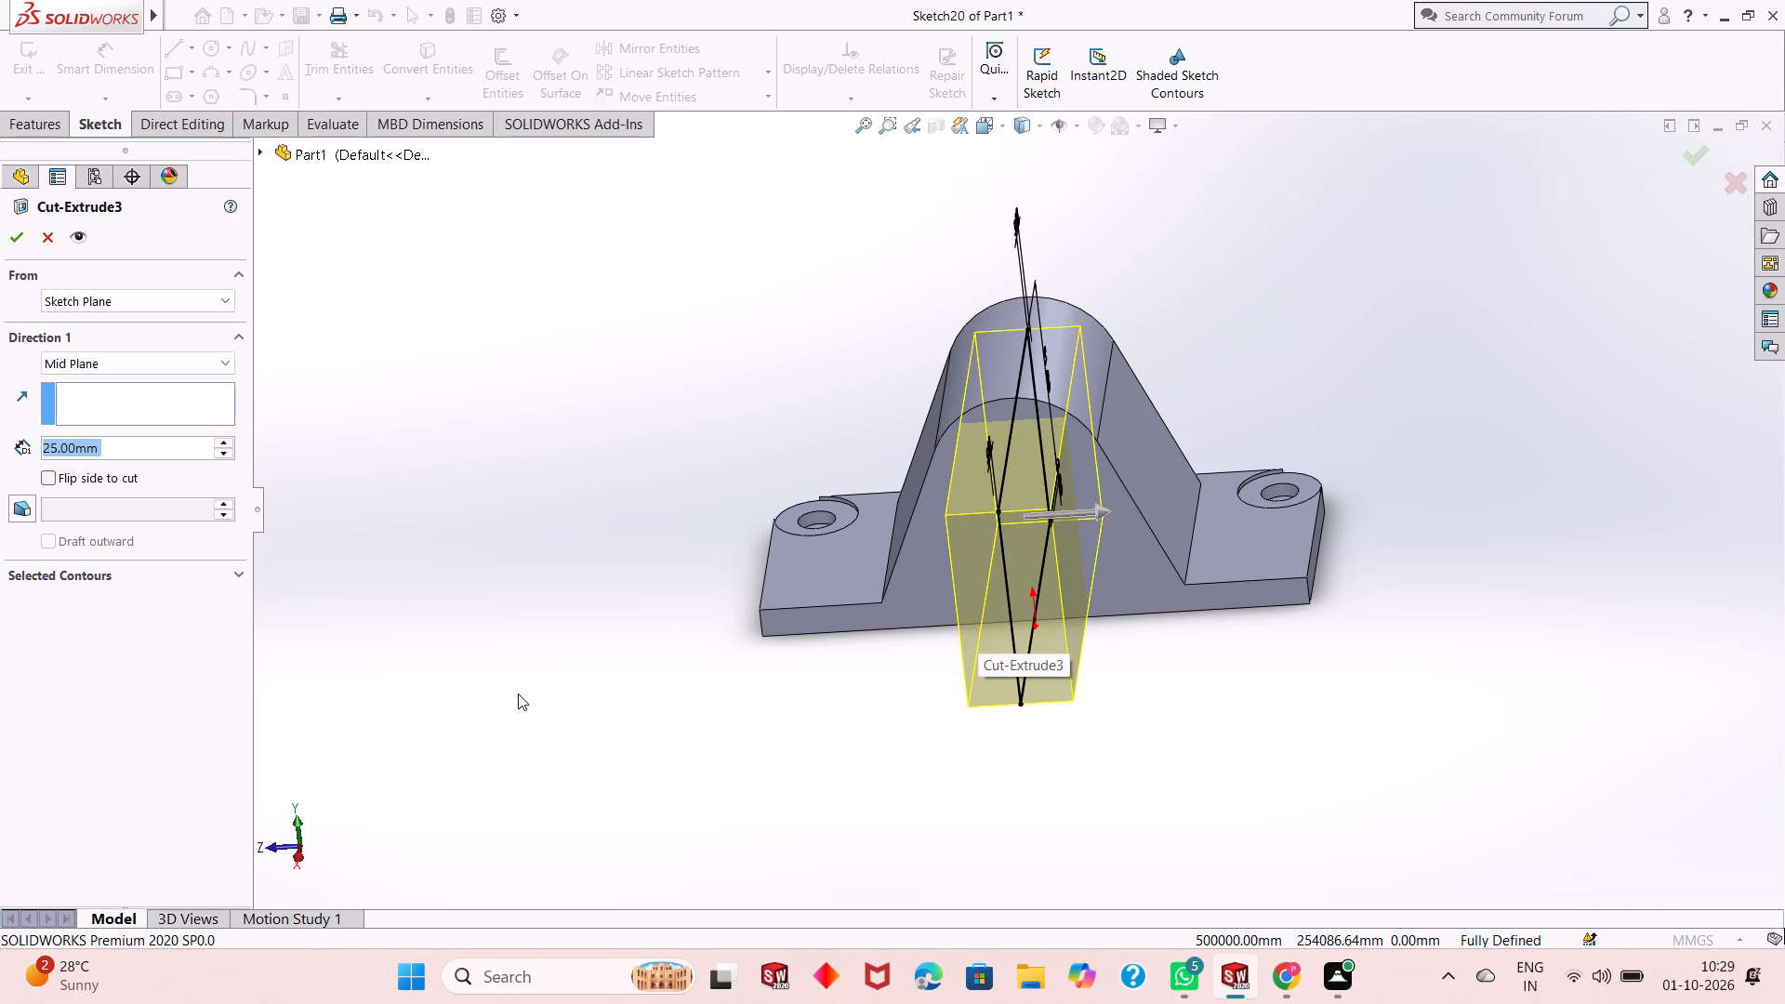
{"action": "left_click", "coordinate": [44, 234]}
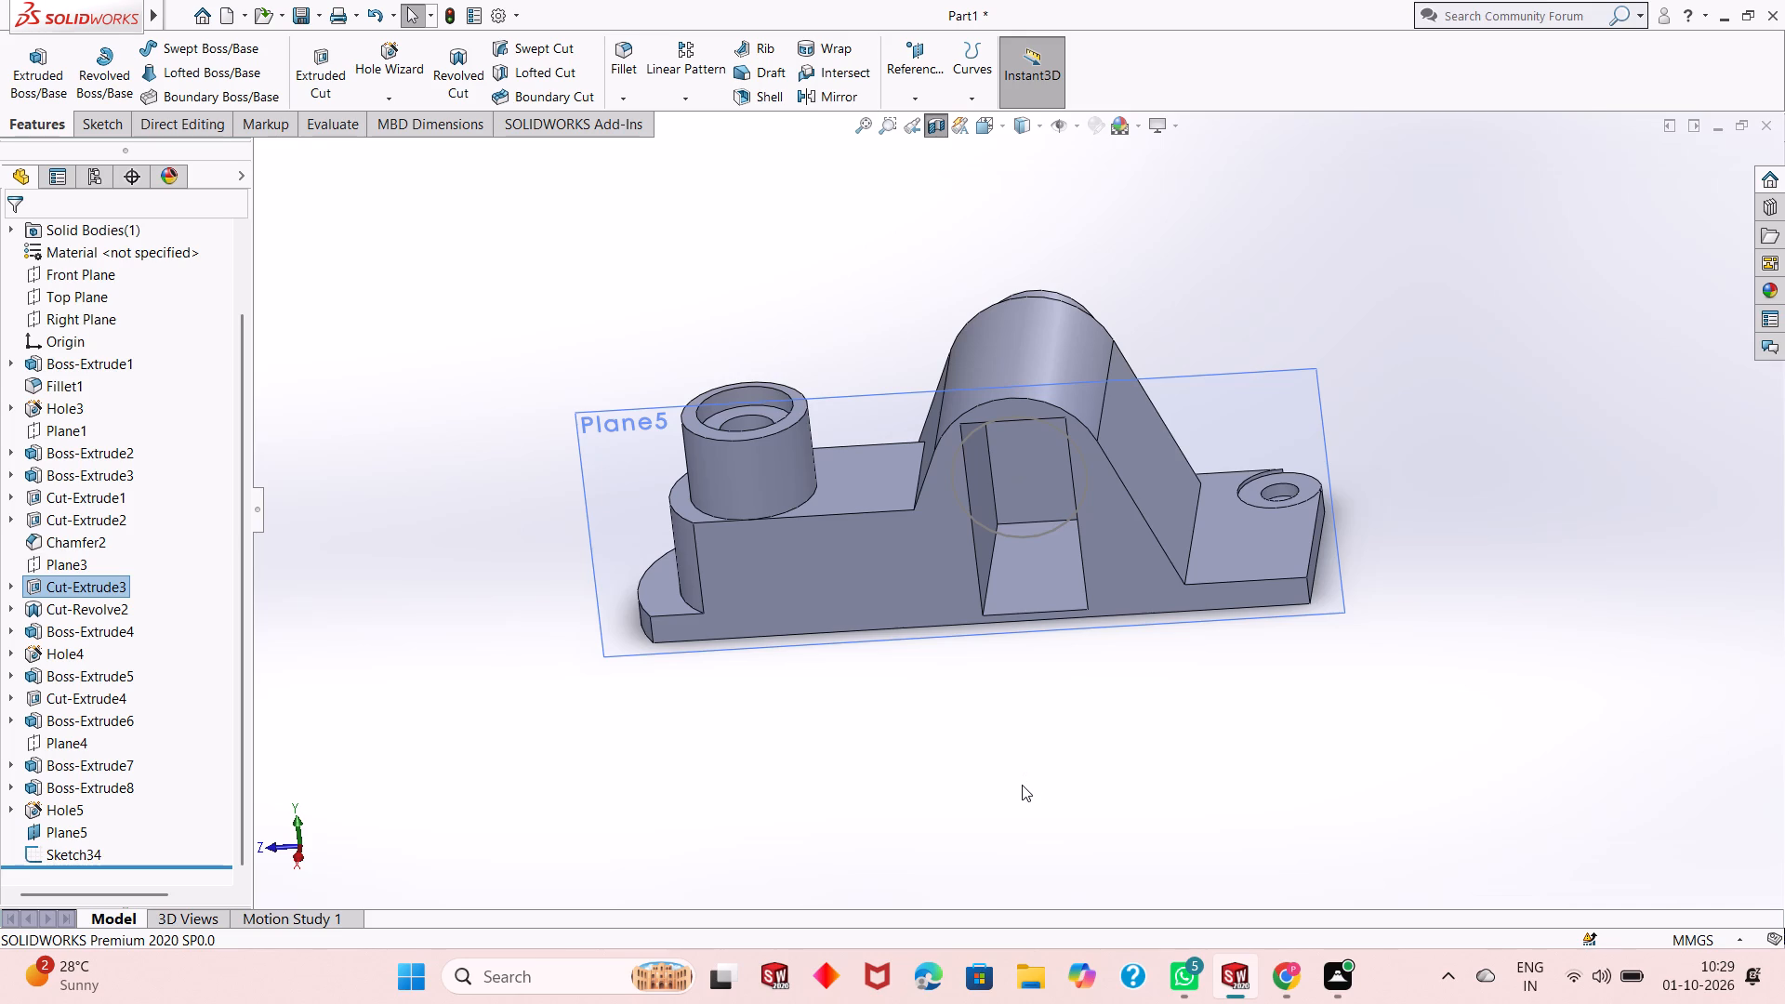
Review the definition of the rectangular cavity cut, Cut-Extrude3, from several viewing angles and leave it without making changes.
{"action": "middle_click_drag", "start_coordinate": [1022, 787], "coordinate": [1086, 767]}
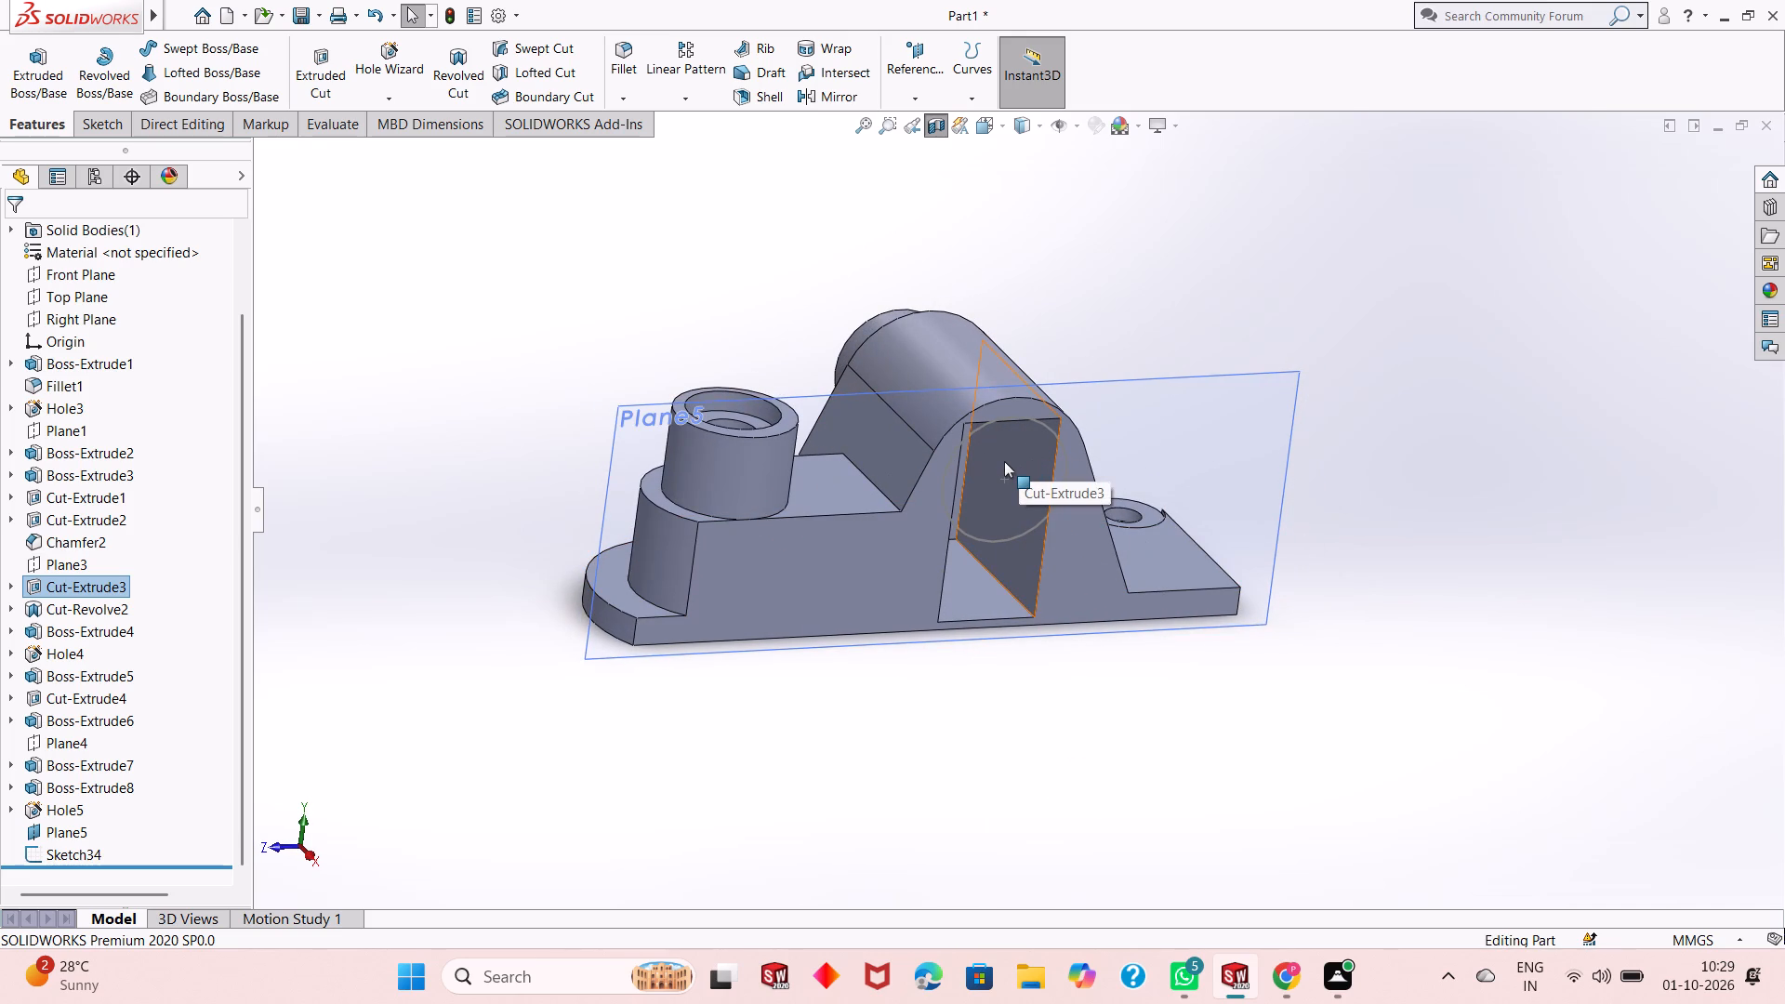
{"action": "middle_click_drag", "start_coordinate": [1018, 703], "coordinate": [1018, 705]}
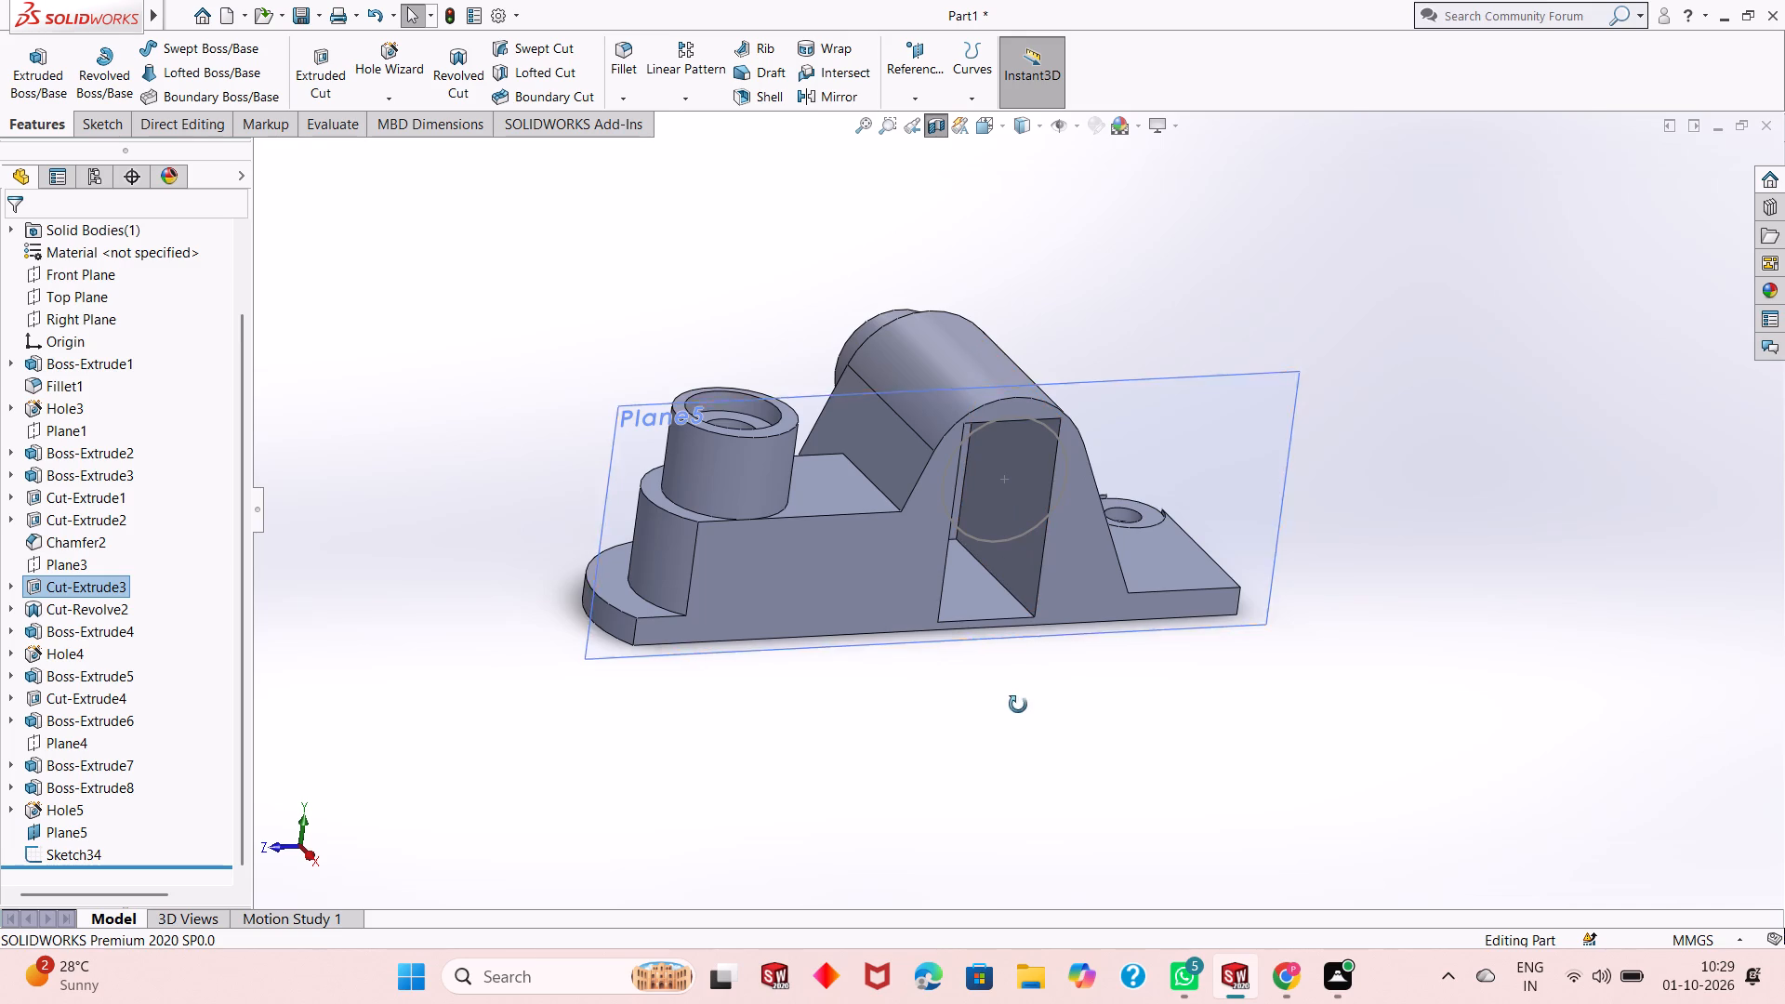
{"action": "middle_click_drag", "start_coordinate": [1018, 705], "coordinate": [780, 662]}
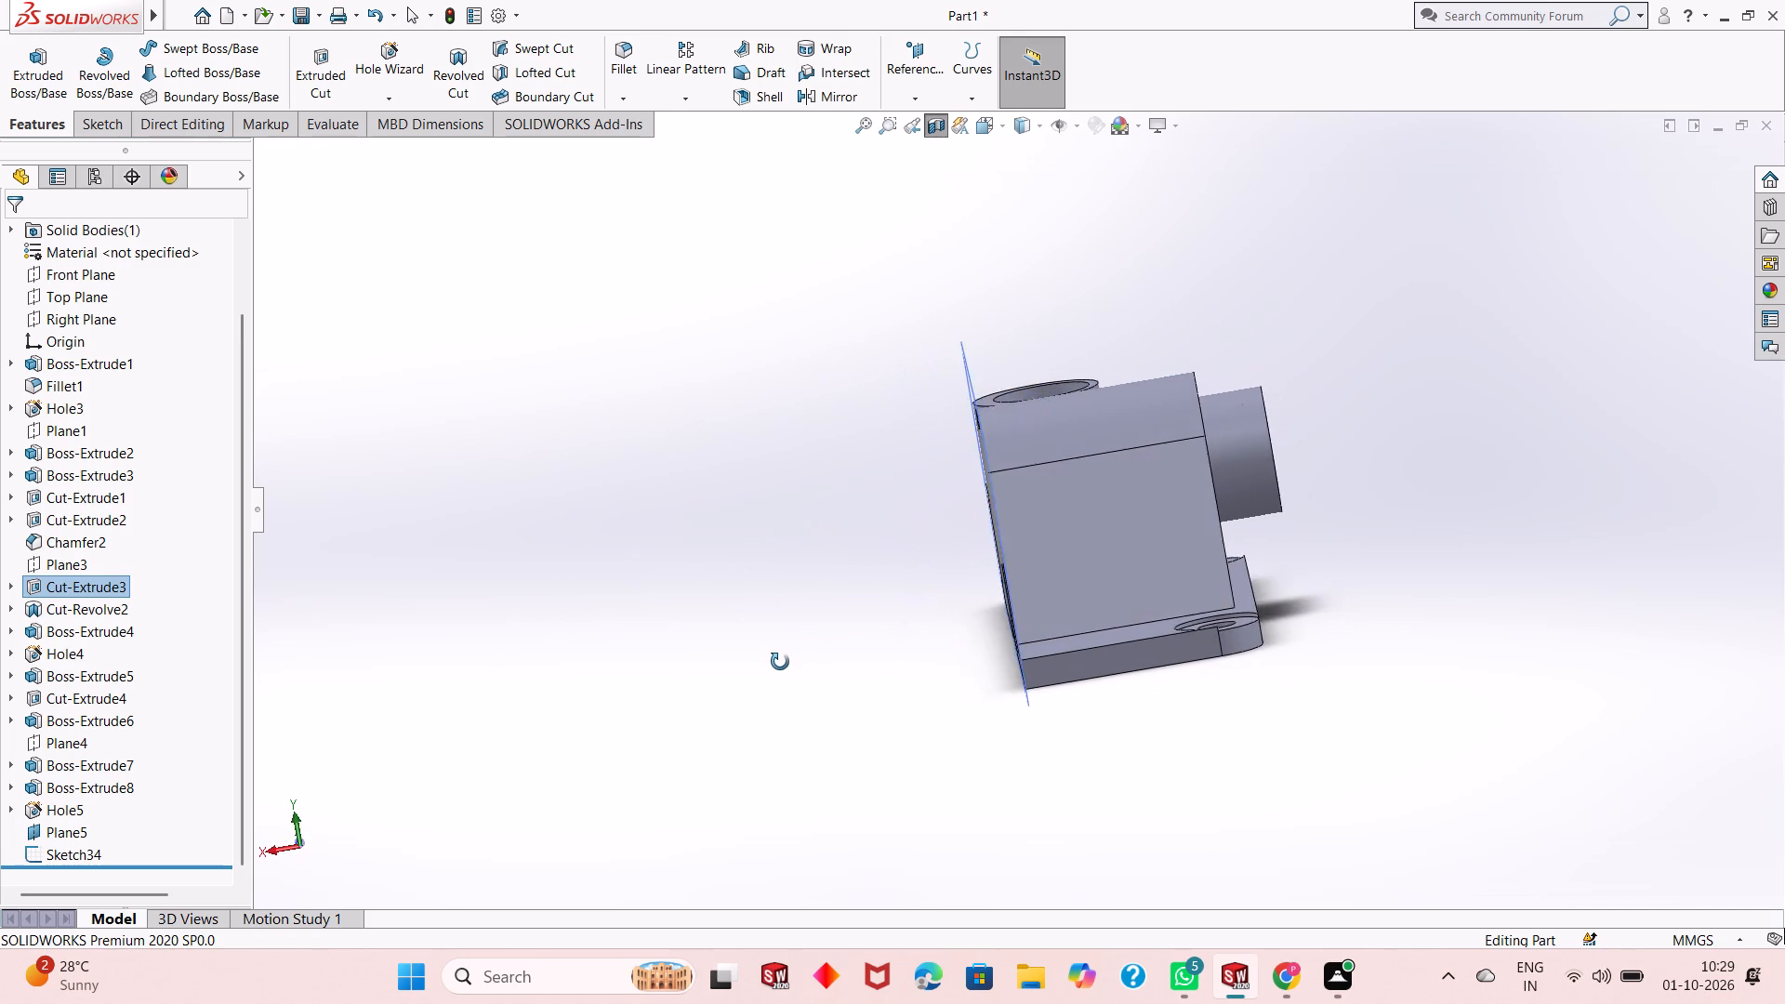
{"action": "middle_click_drag", "start_coordinate": [780, 662], "coordinate": [791, 669]}
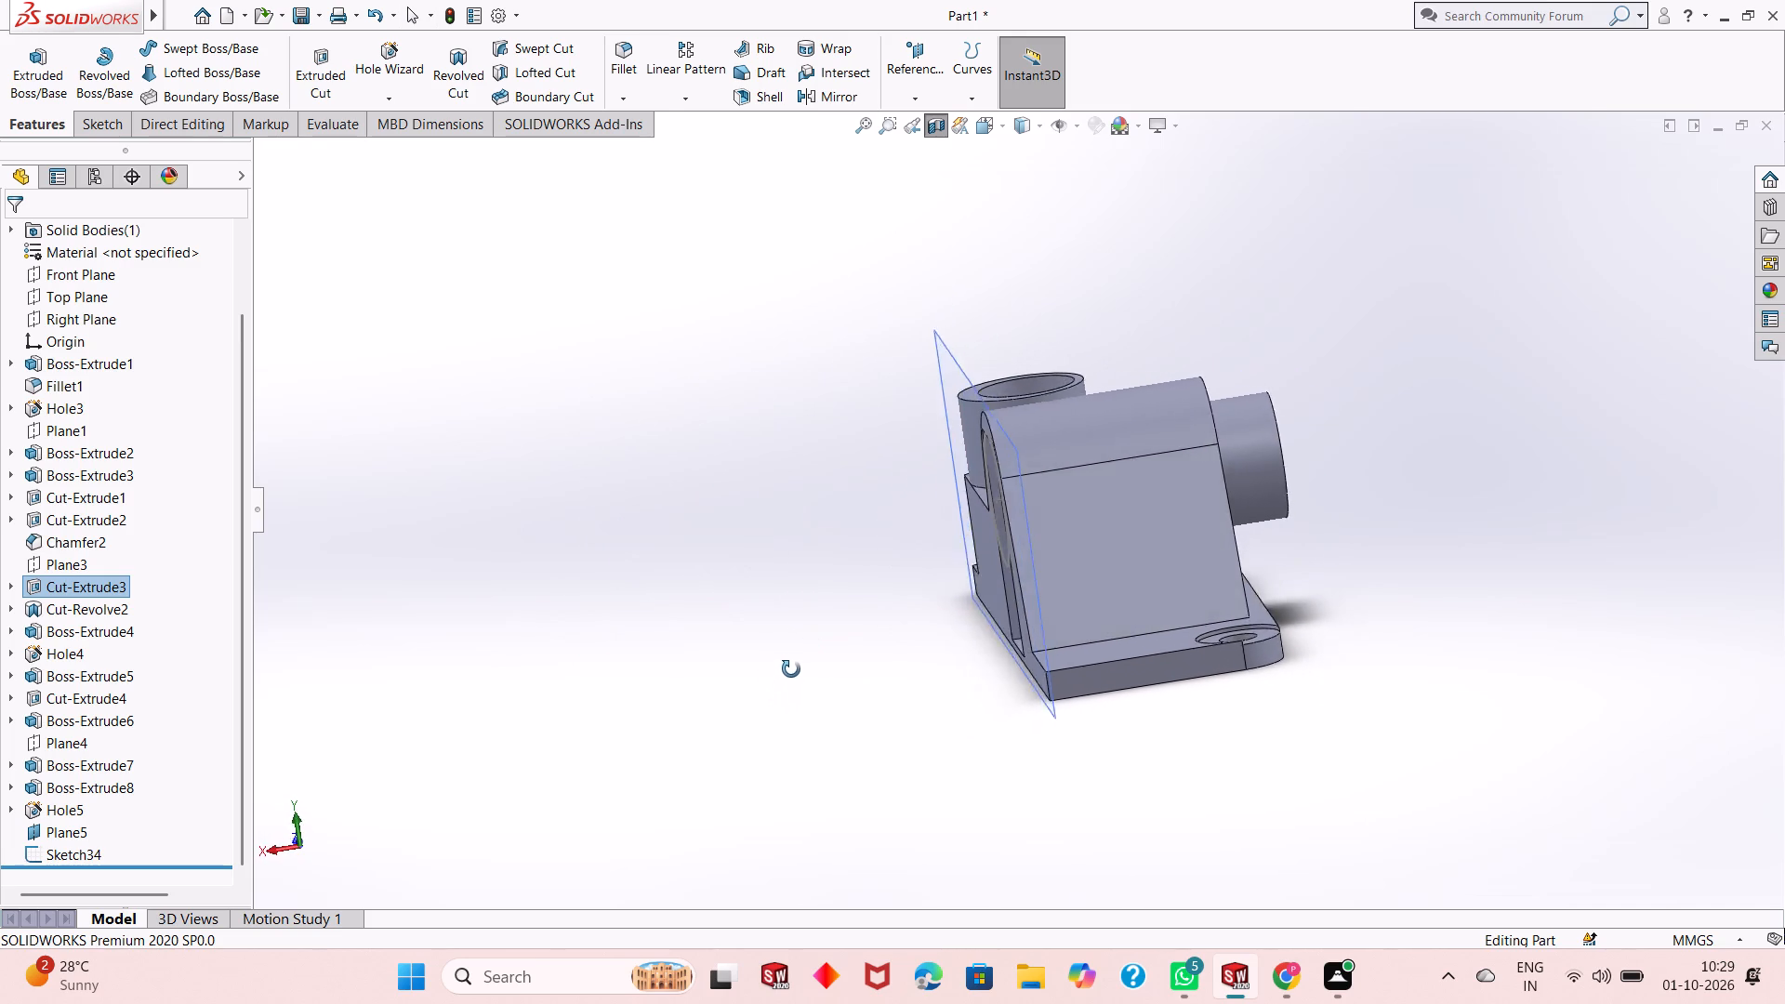
{"action": "middle_click_drag", "start_coordinate": [791, 669], "coordinate": [814, 659]}
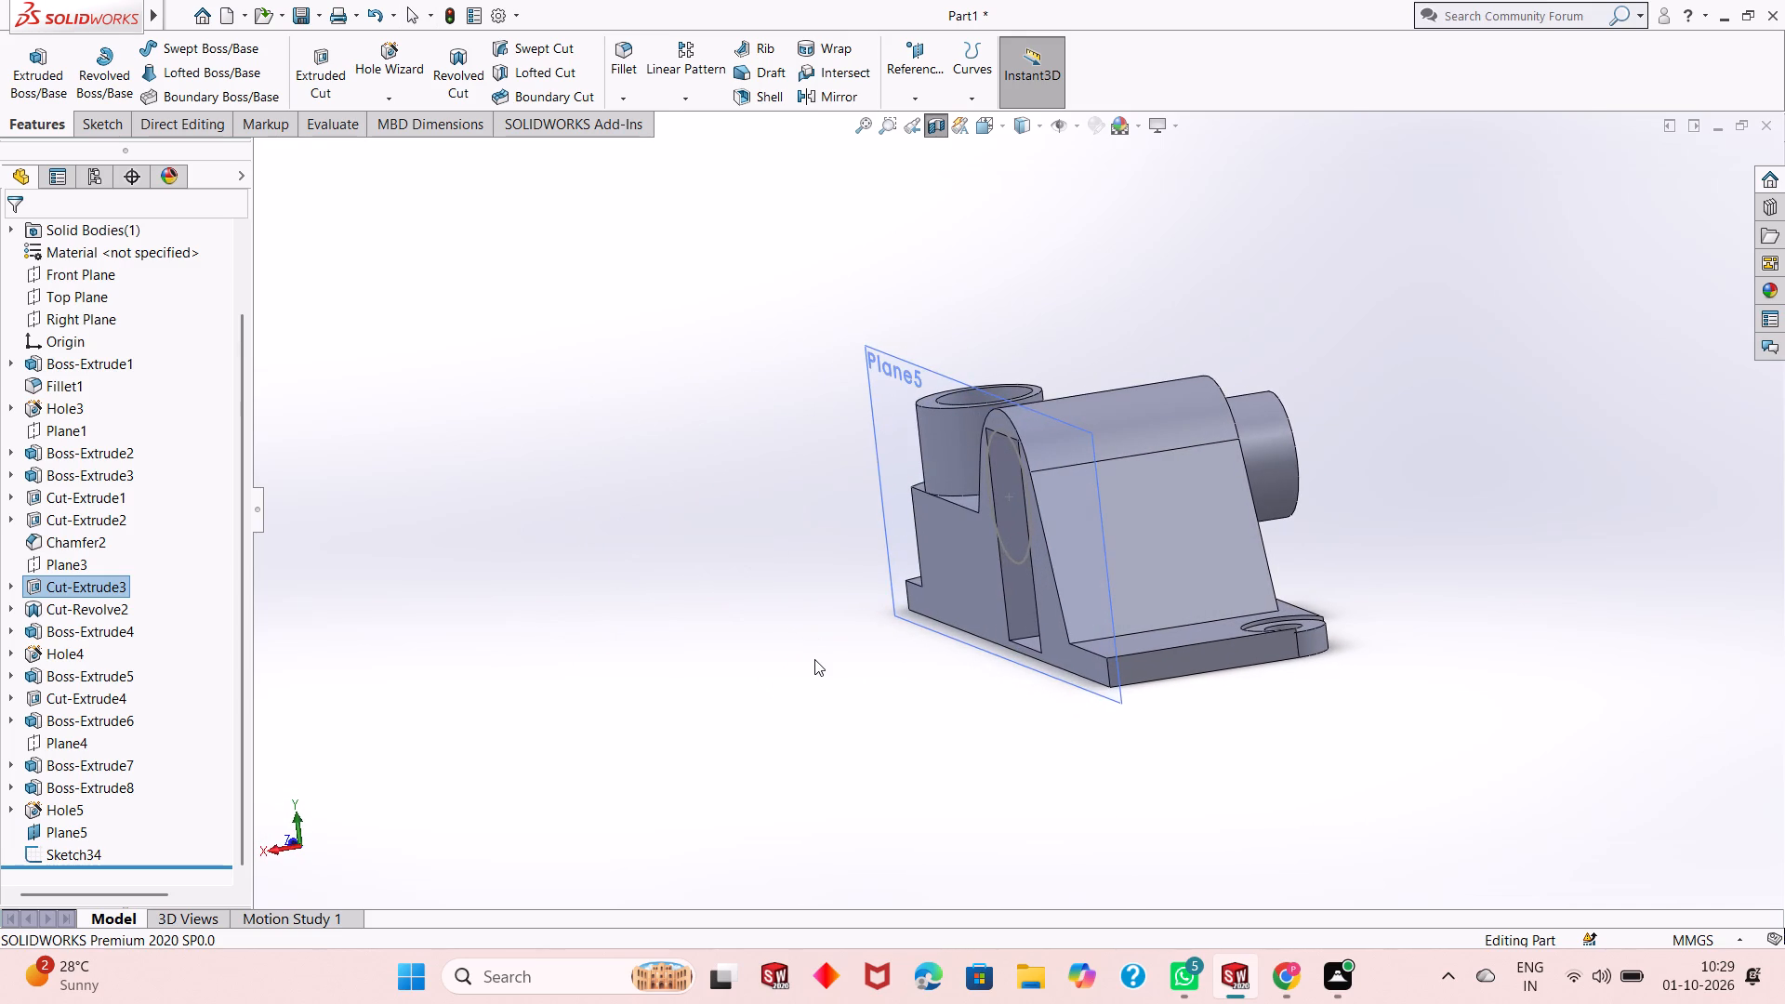
{"action": "left_click", "coordinate": [90, 578]}
{"action": "left_click", "coordinate": [113, 523]}
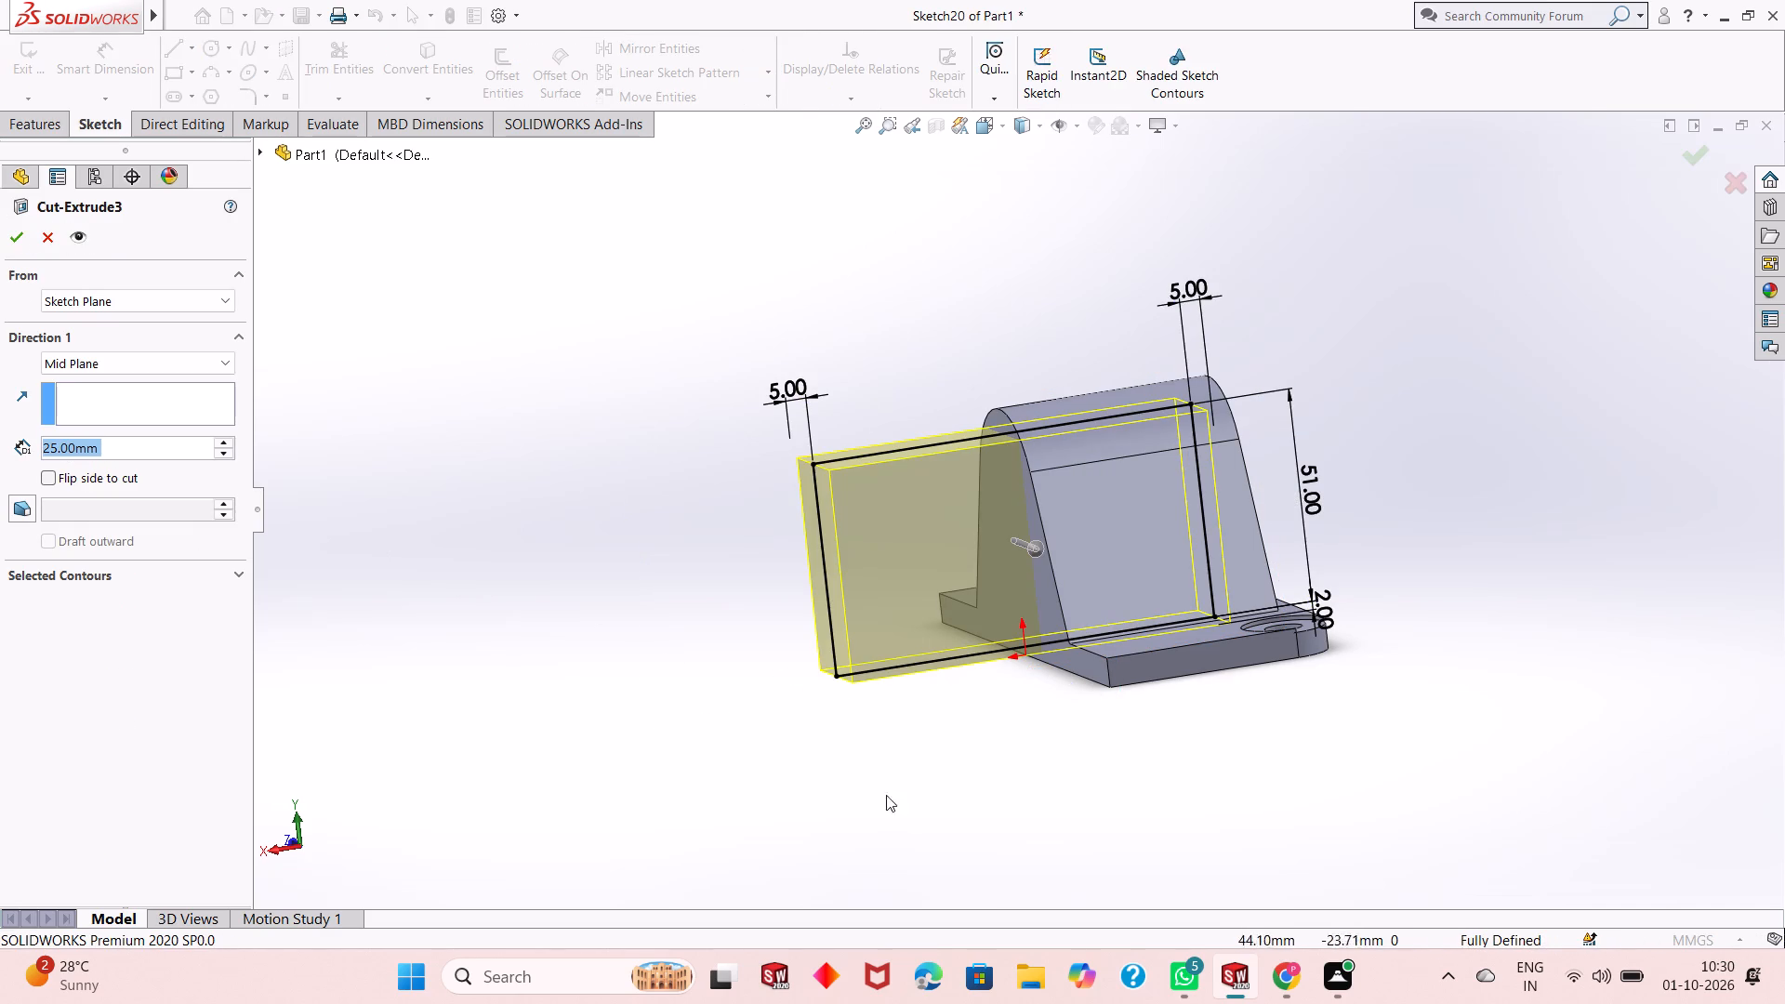
{"action": "middle_click", "coordinate": [971, 798]}
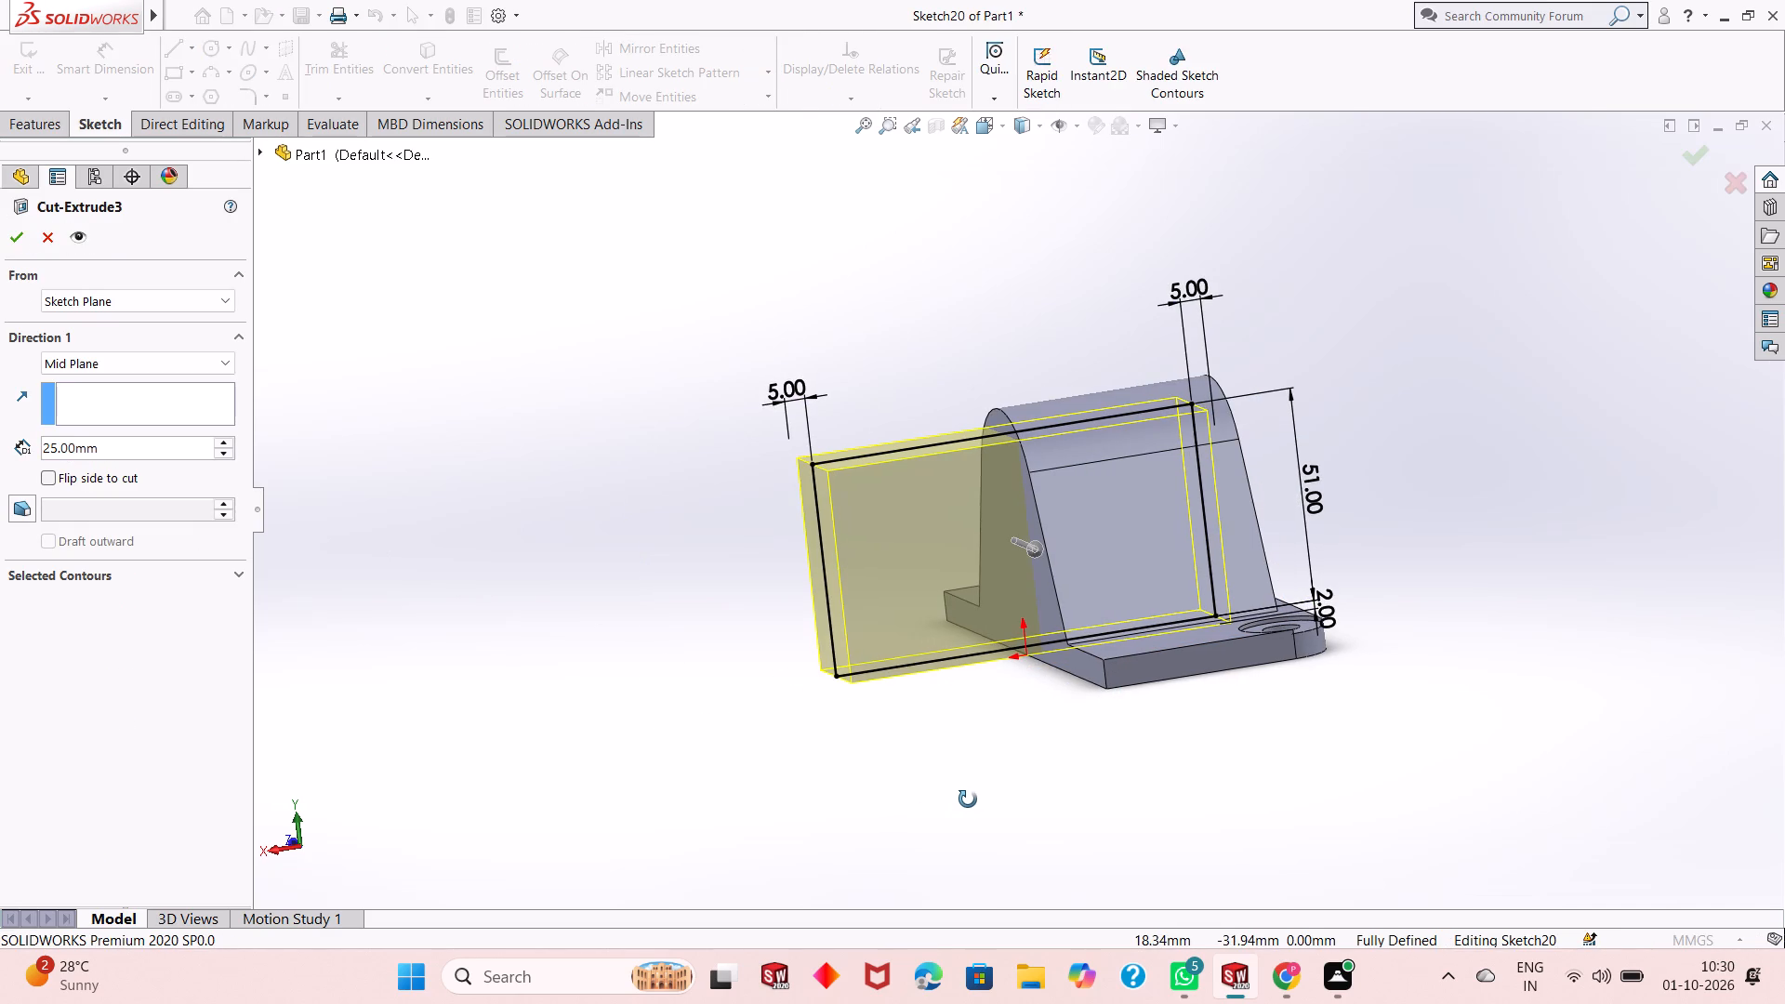
{"action": "middle_click_drag", "start_coordinate": [966, 811], "coordinate": [985, 802]}
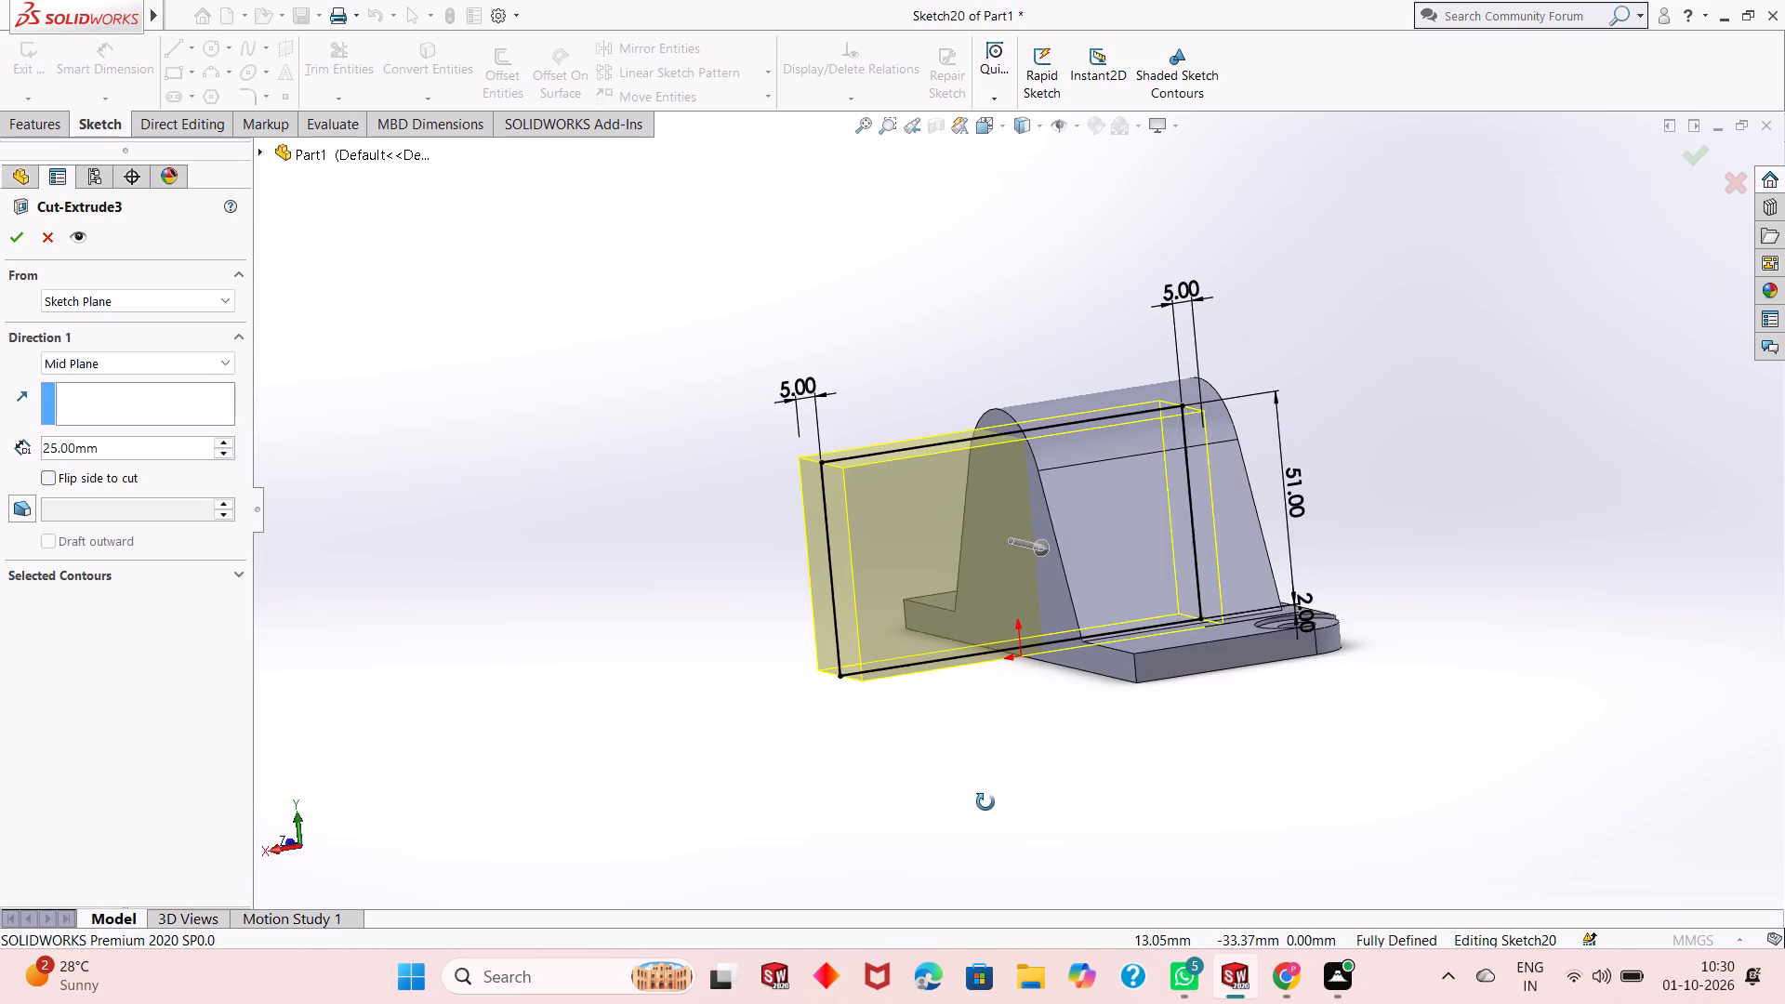
{"action": "middle_click_drag", "start_coordinate": [985, 802], "coordinate": [1014, 787]}
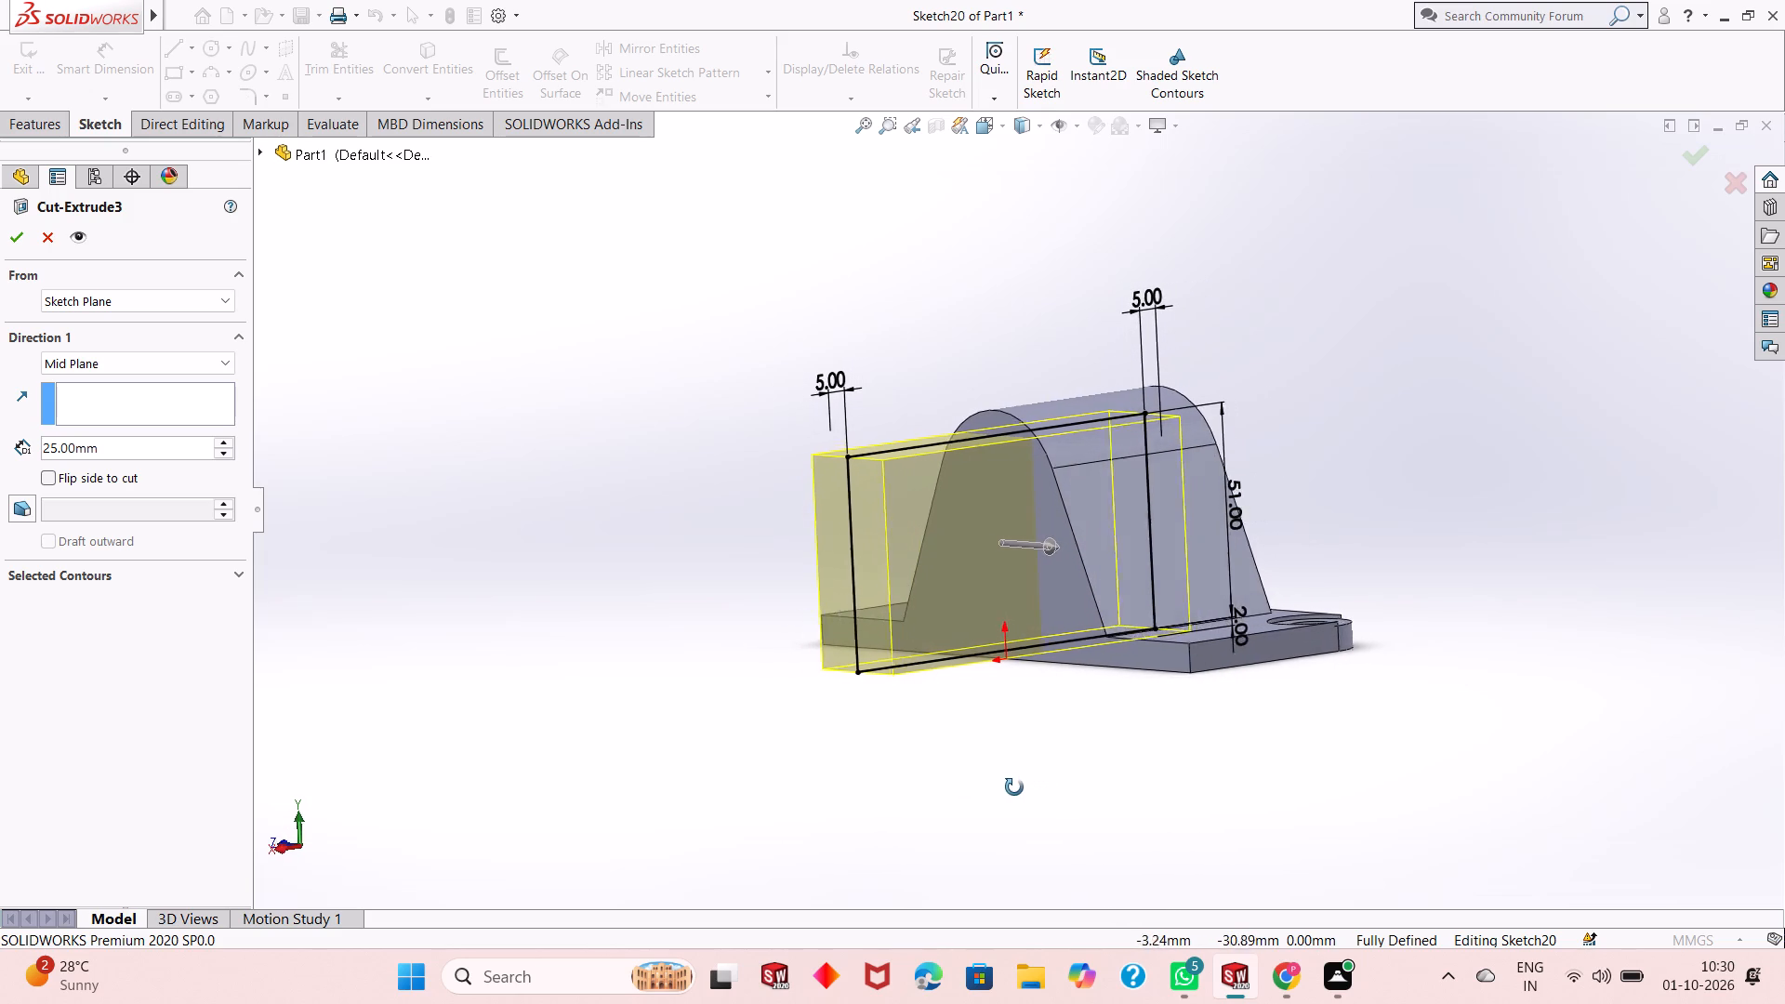
{"action": "middle_click_drag", "start_coordinate": [1014, 787], "coordinate": [1000, 787]}
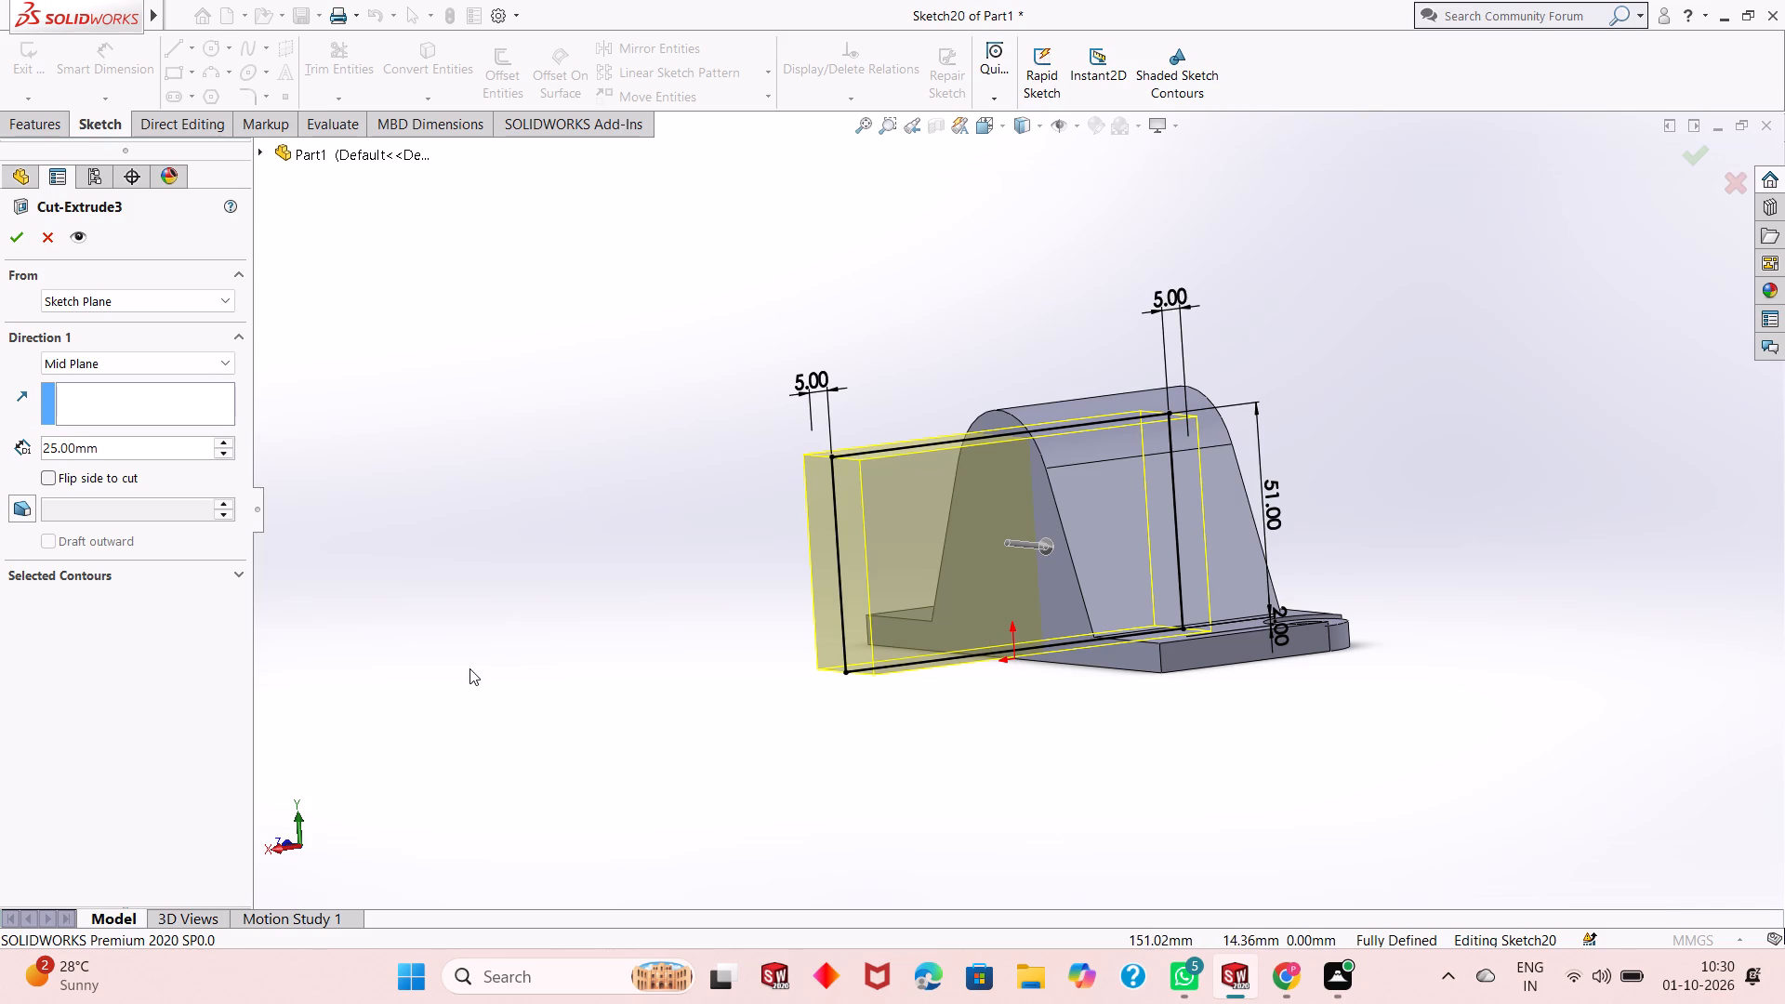
{"action": "key", "text": "Escape"}
{"action": "key", "text": "Escape"}
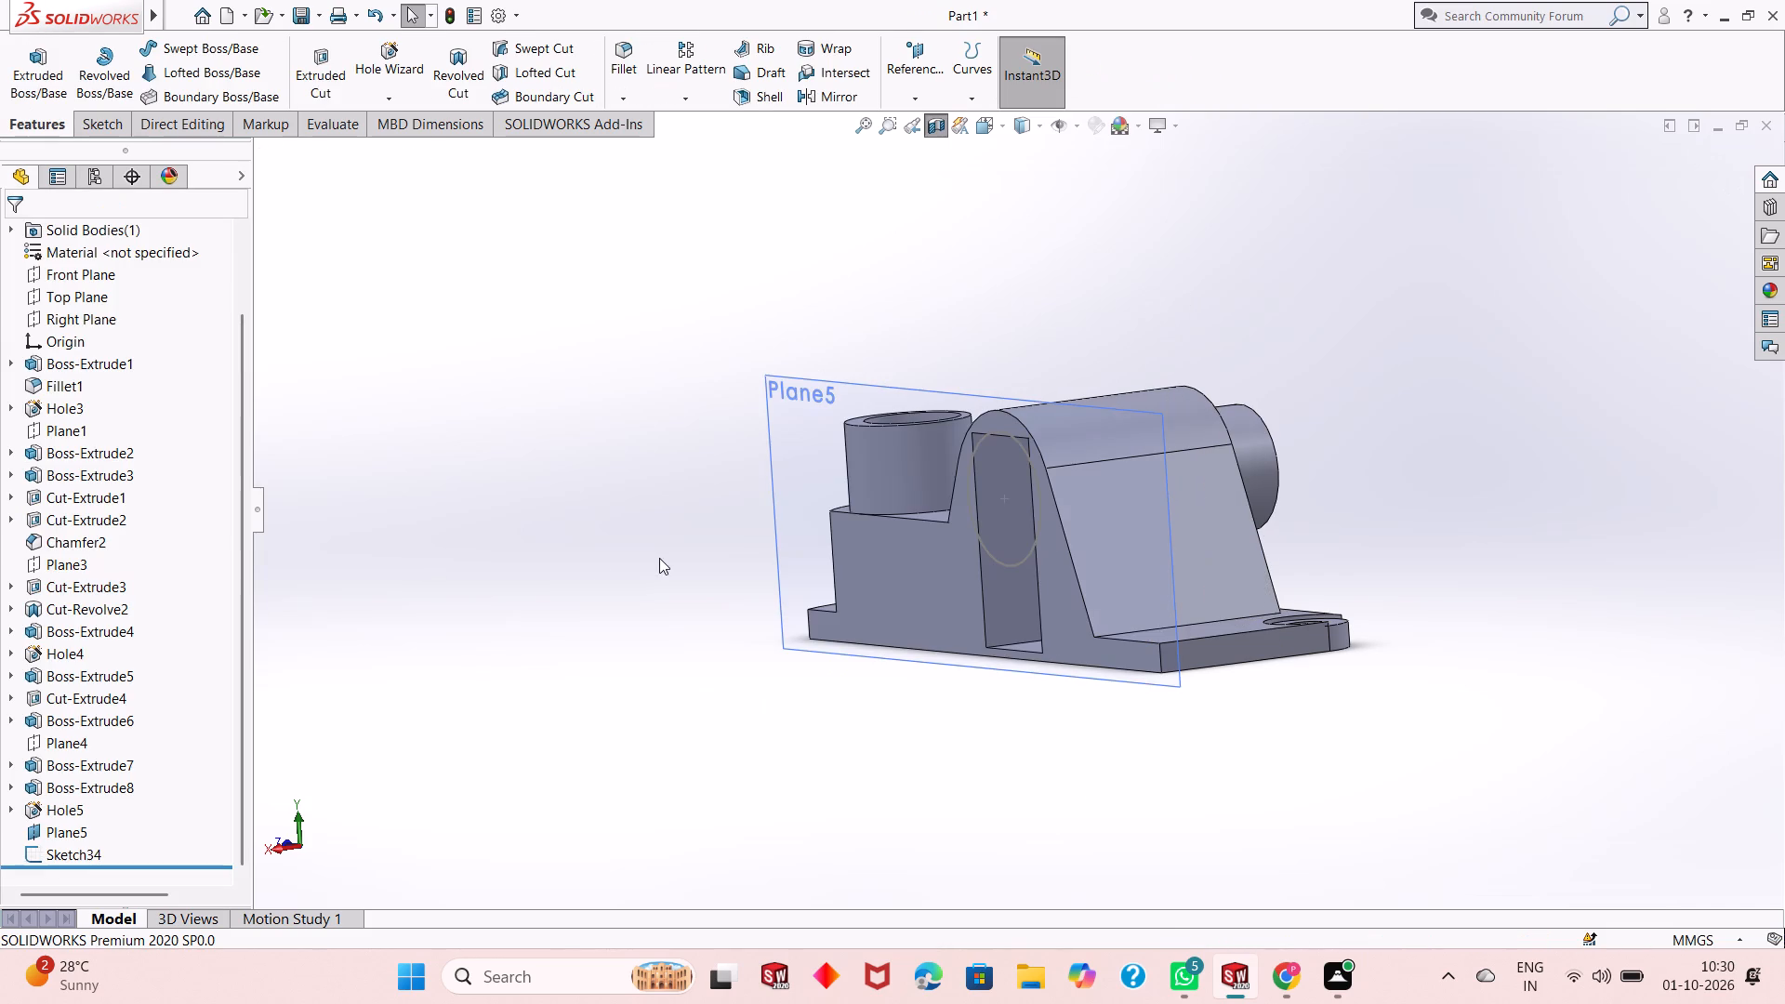
{"action": "key", "text": "Escape"}
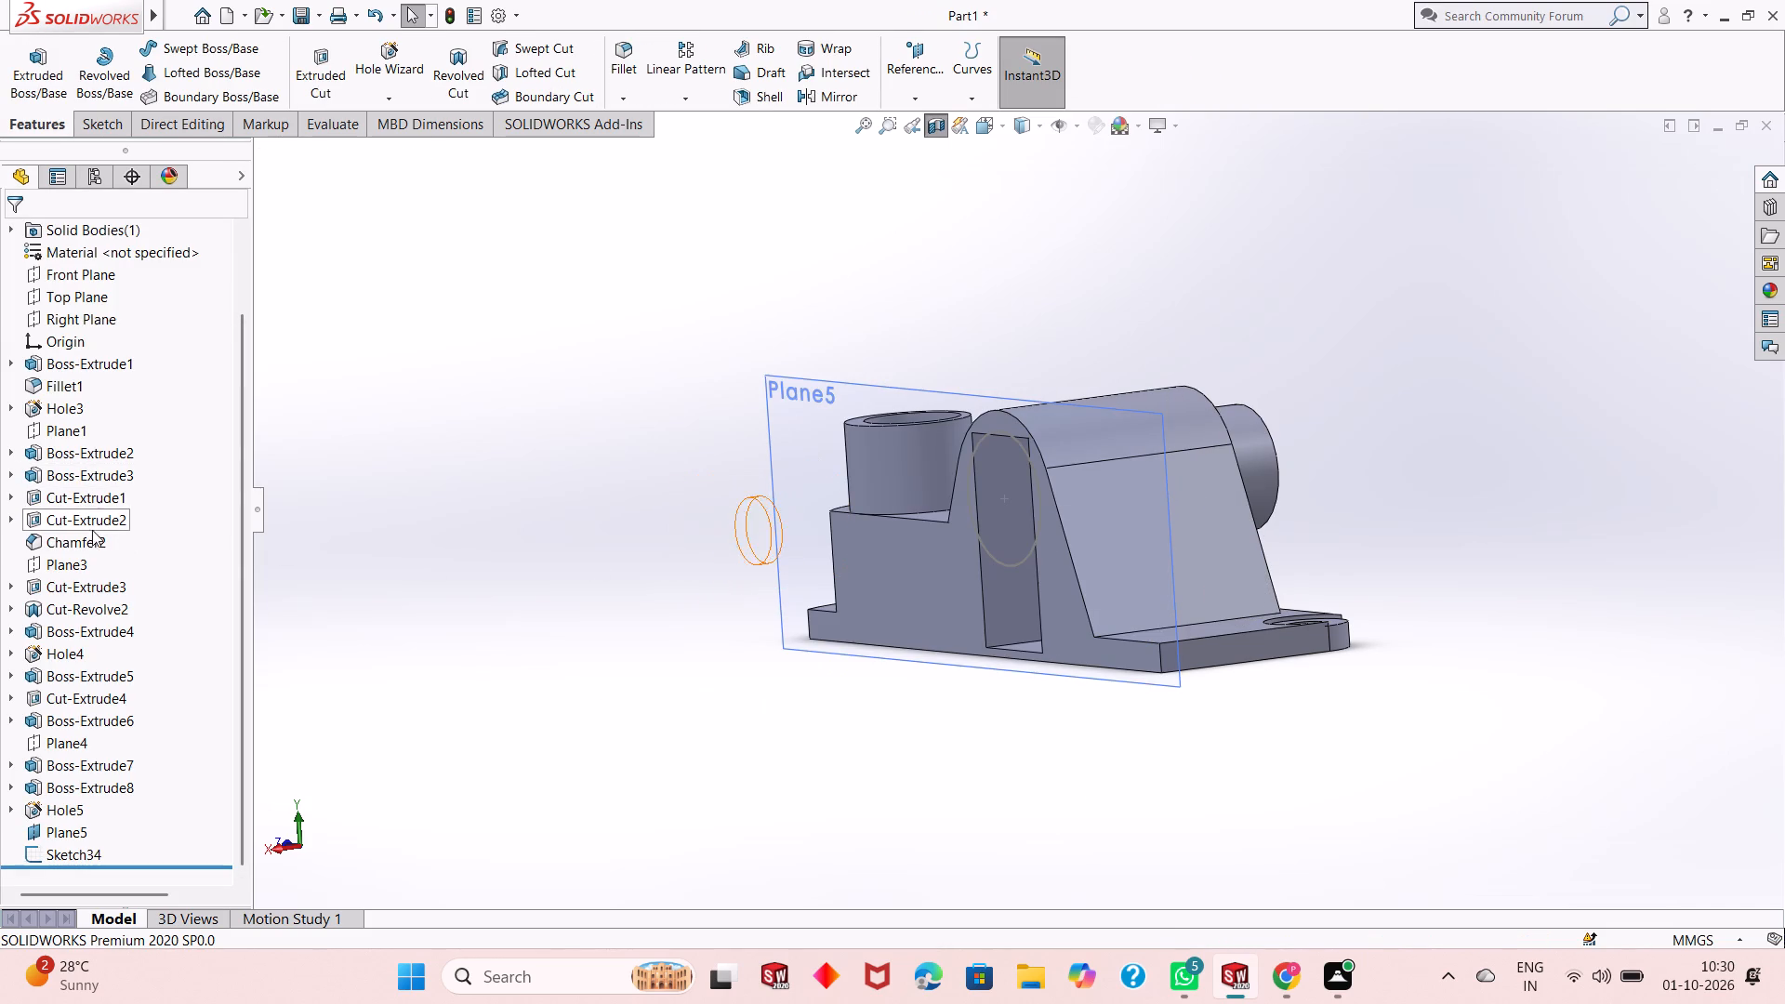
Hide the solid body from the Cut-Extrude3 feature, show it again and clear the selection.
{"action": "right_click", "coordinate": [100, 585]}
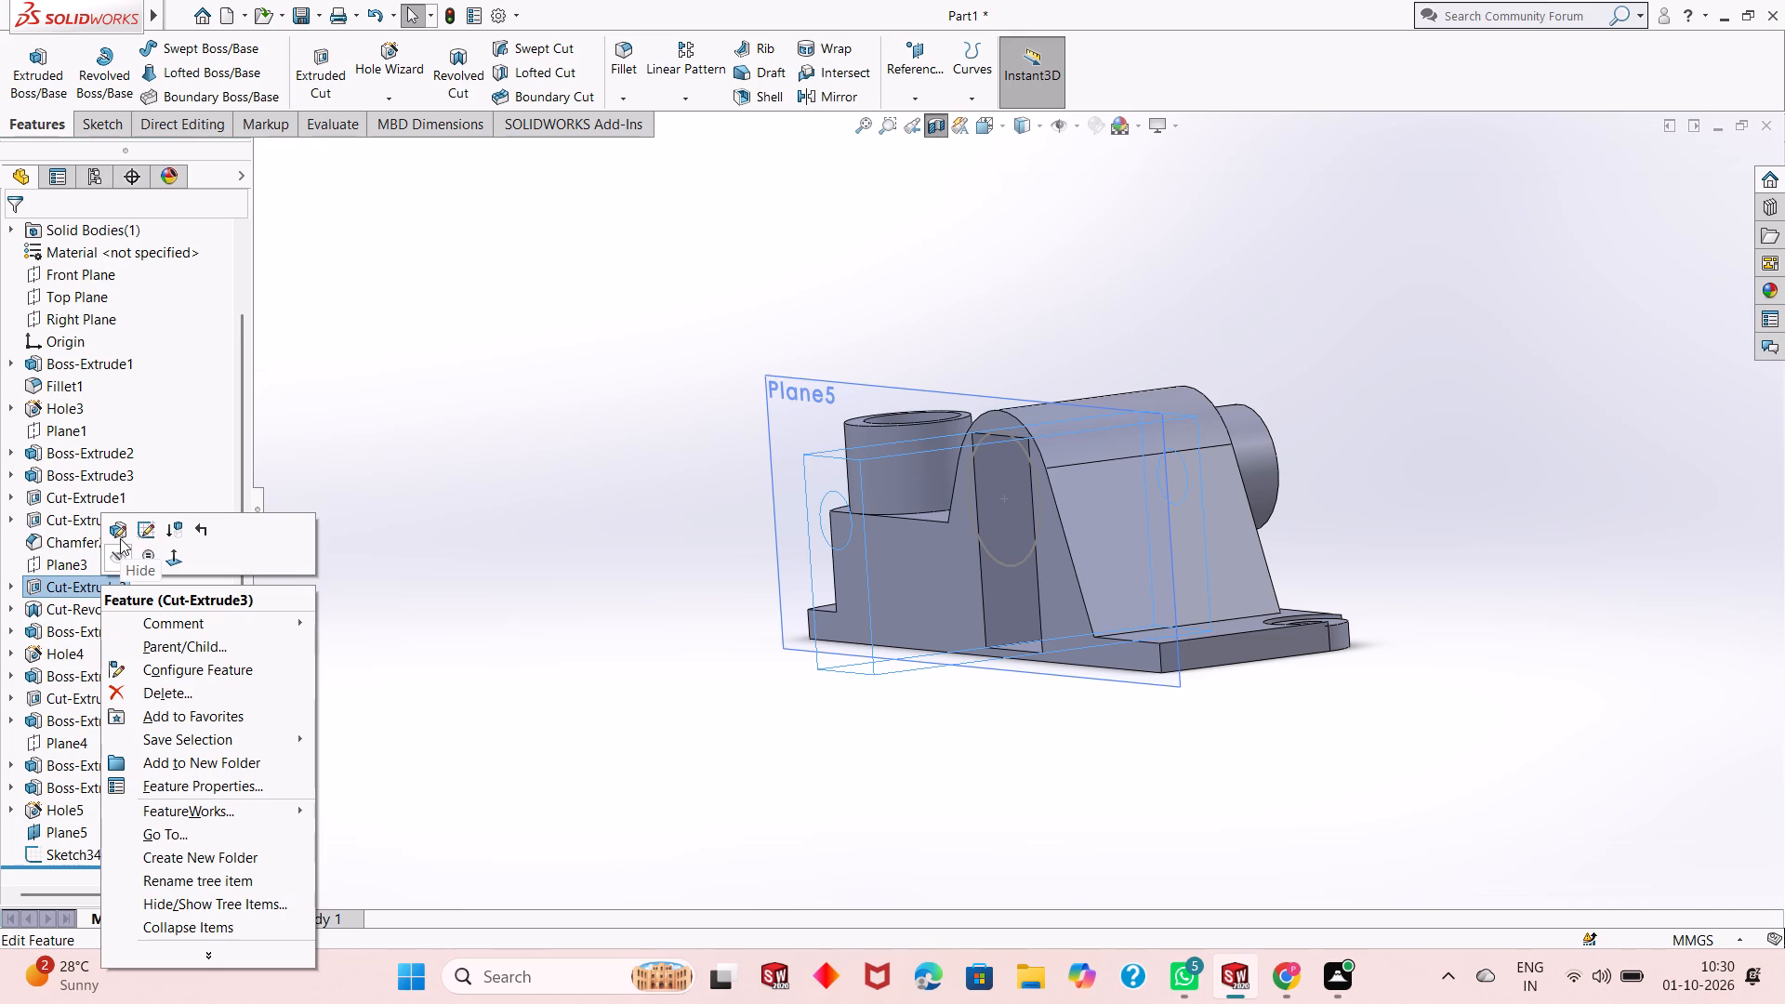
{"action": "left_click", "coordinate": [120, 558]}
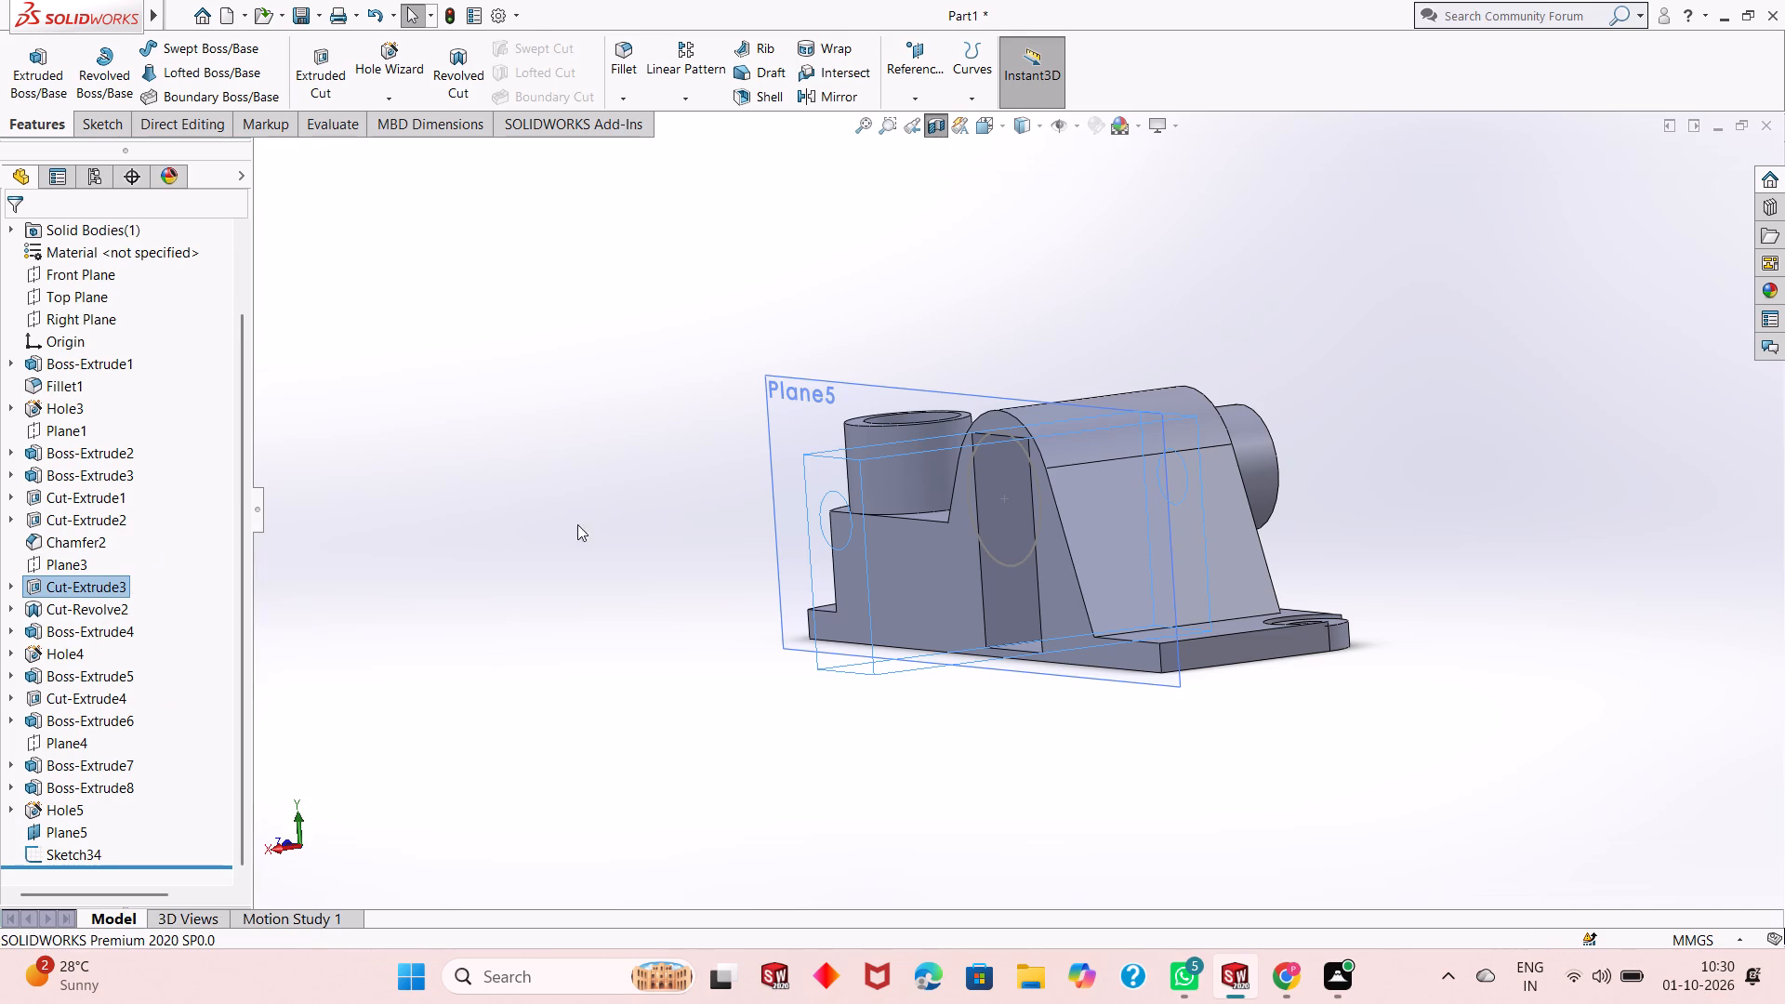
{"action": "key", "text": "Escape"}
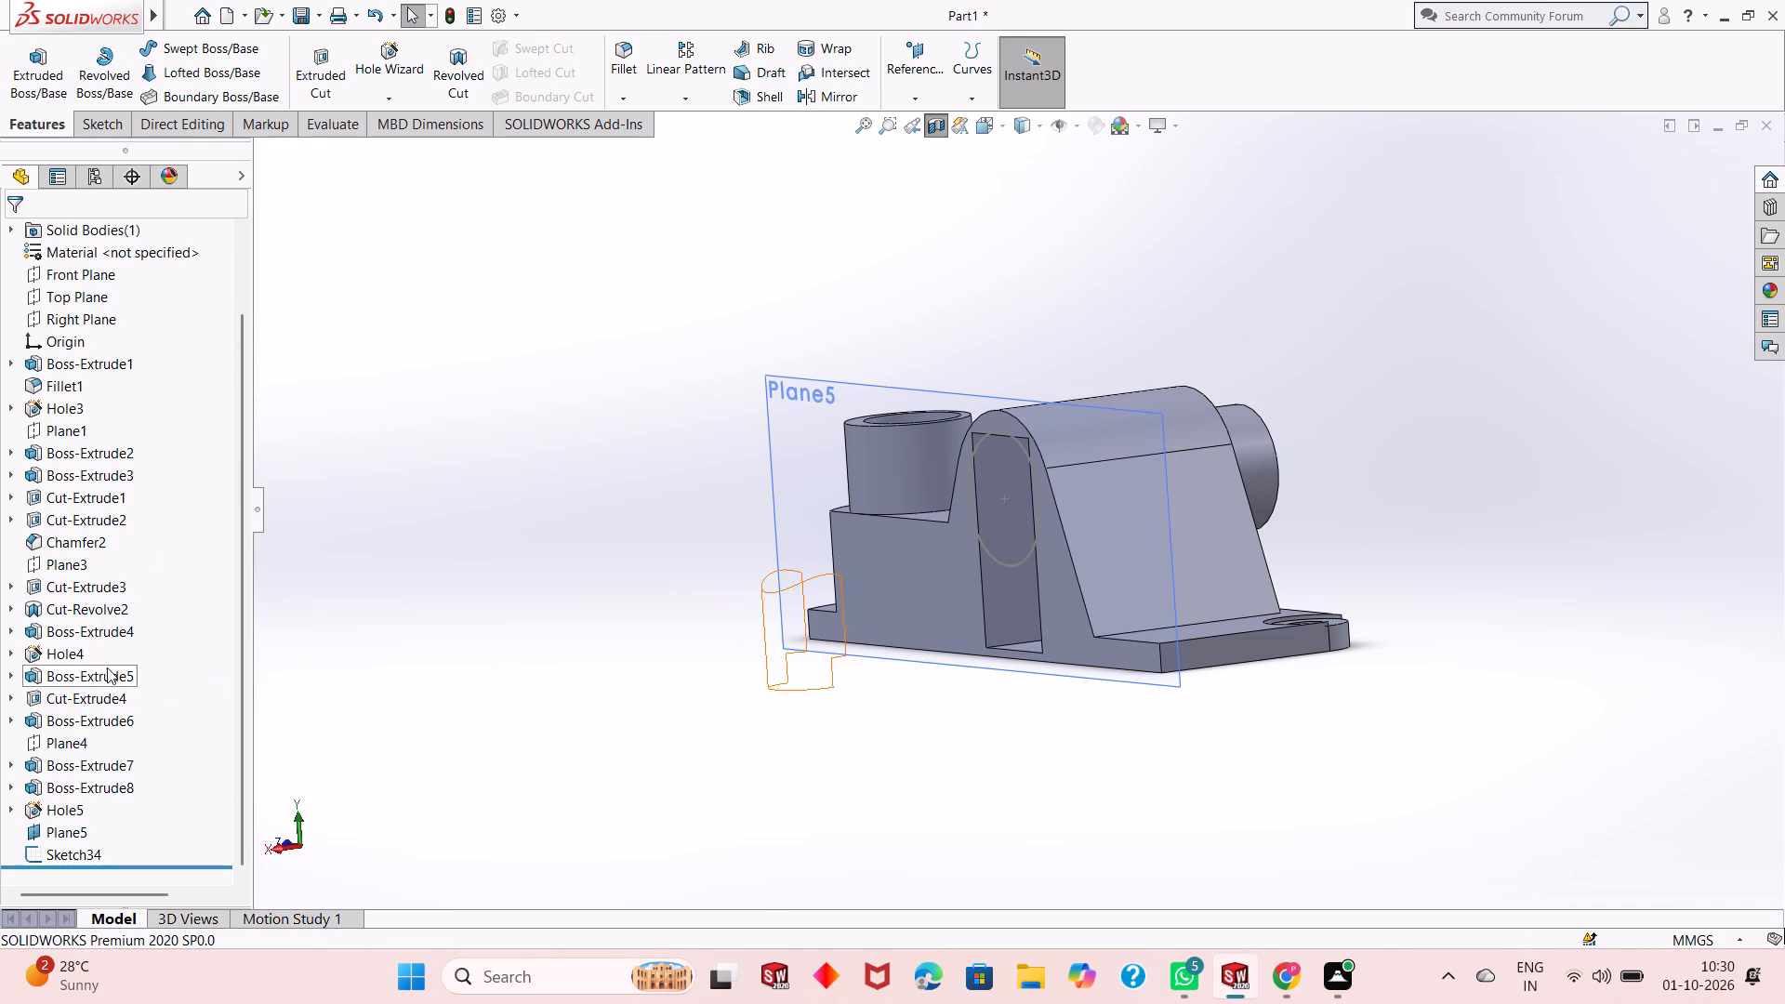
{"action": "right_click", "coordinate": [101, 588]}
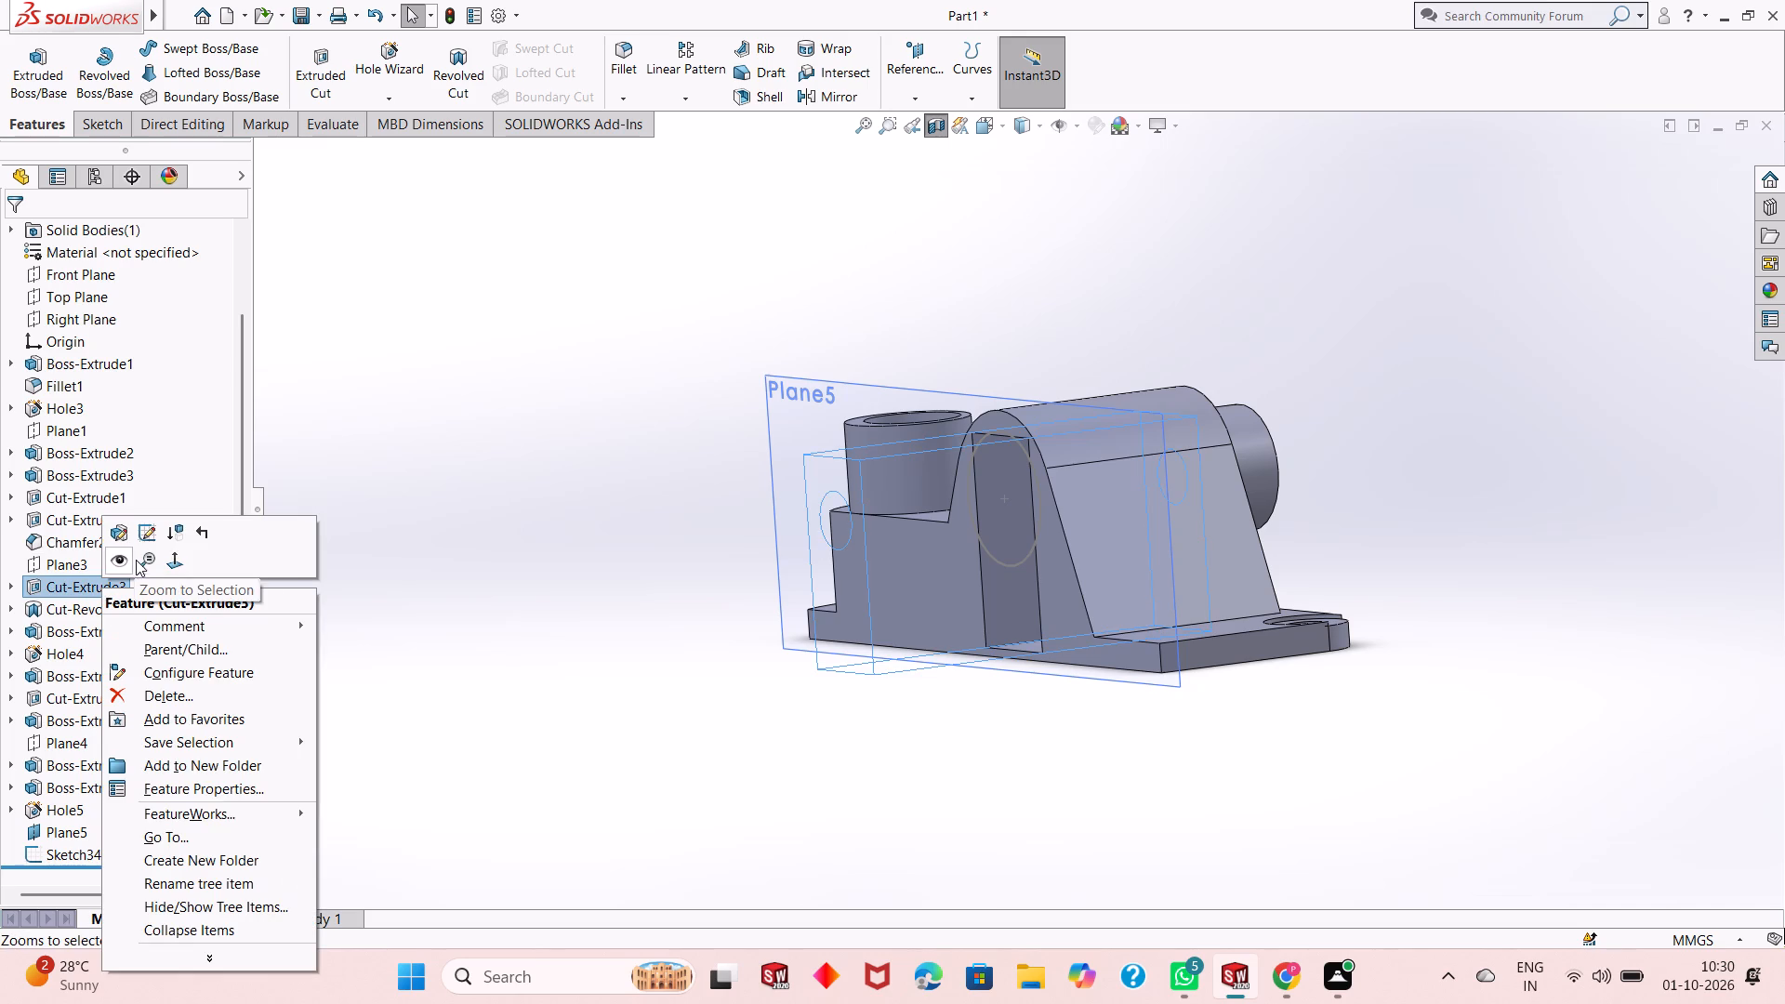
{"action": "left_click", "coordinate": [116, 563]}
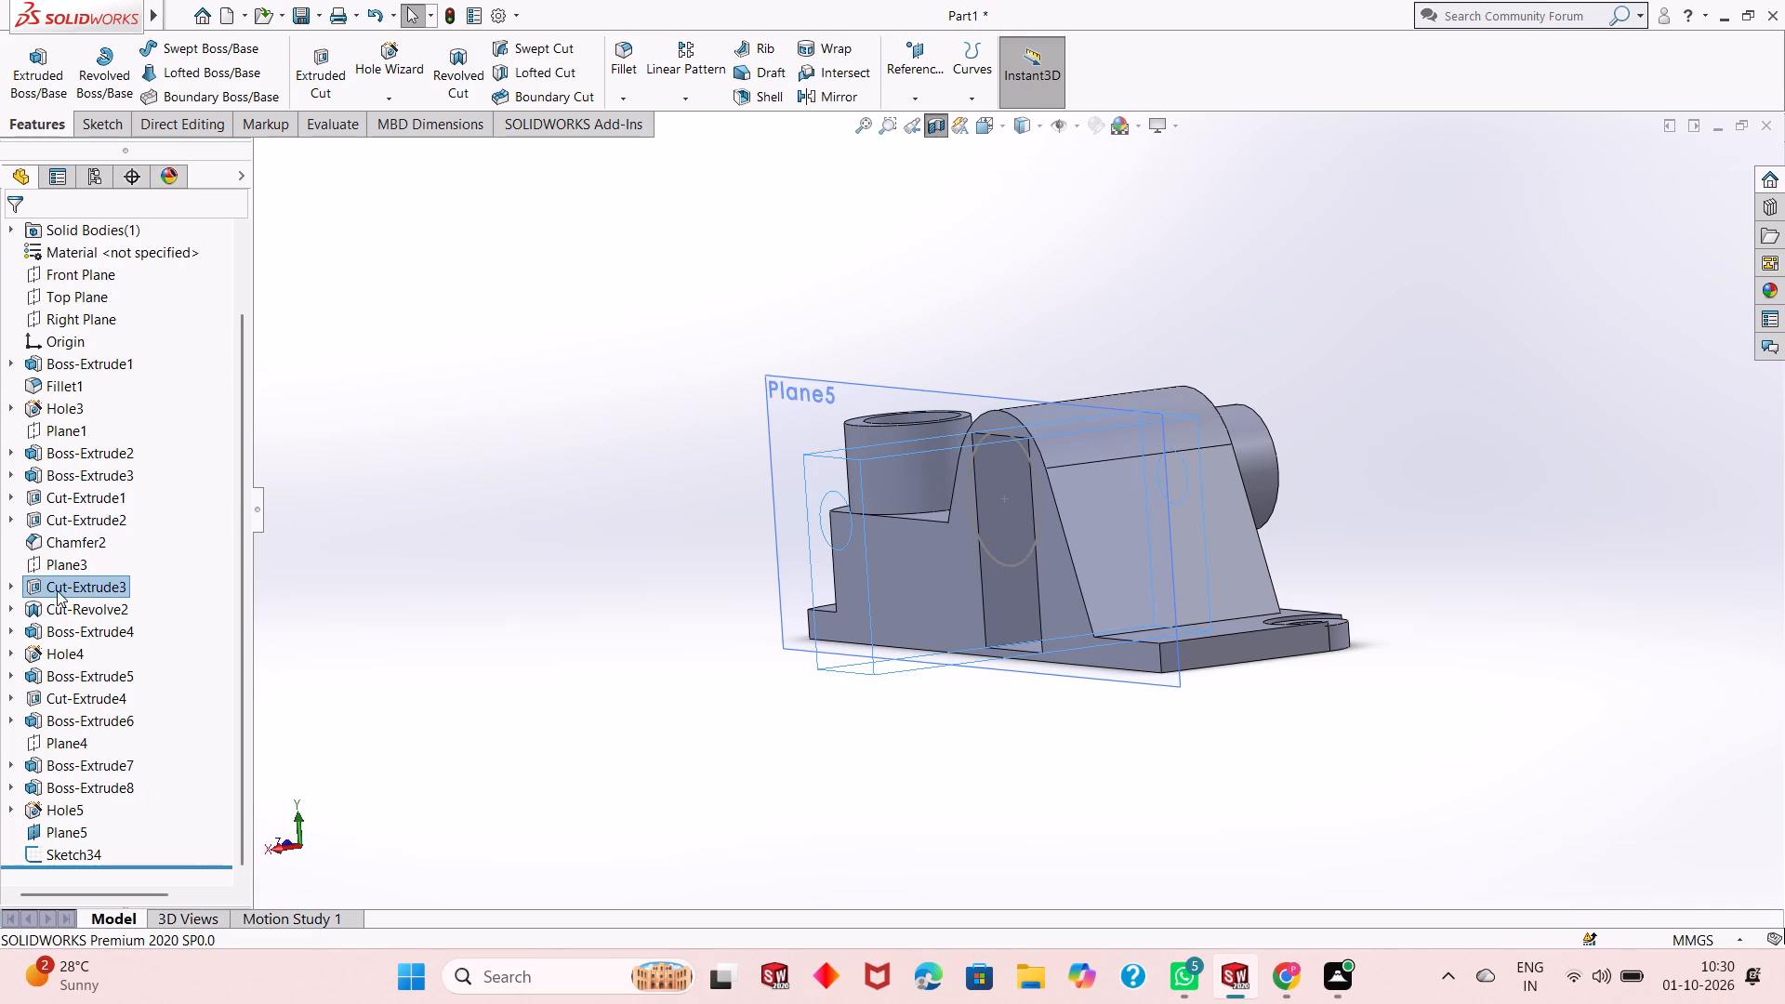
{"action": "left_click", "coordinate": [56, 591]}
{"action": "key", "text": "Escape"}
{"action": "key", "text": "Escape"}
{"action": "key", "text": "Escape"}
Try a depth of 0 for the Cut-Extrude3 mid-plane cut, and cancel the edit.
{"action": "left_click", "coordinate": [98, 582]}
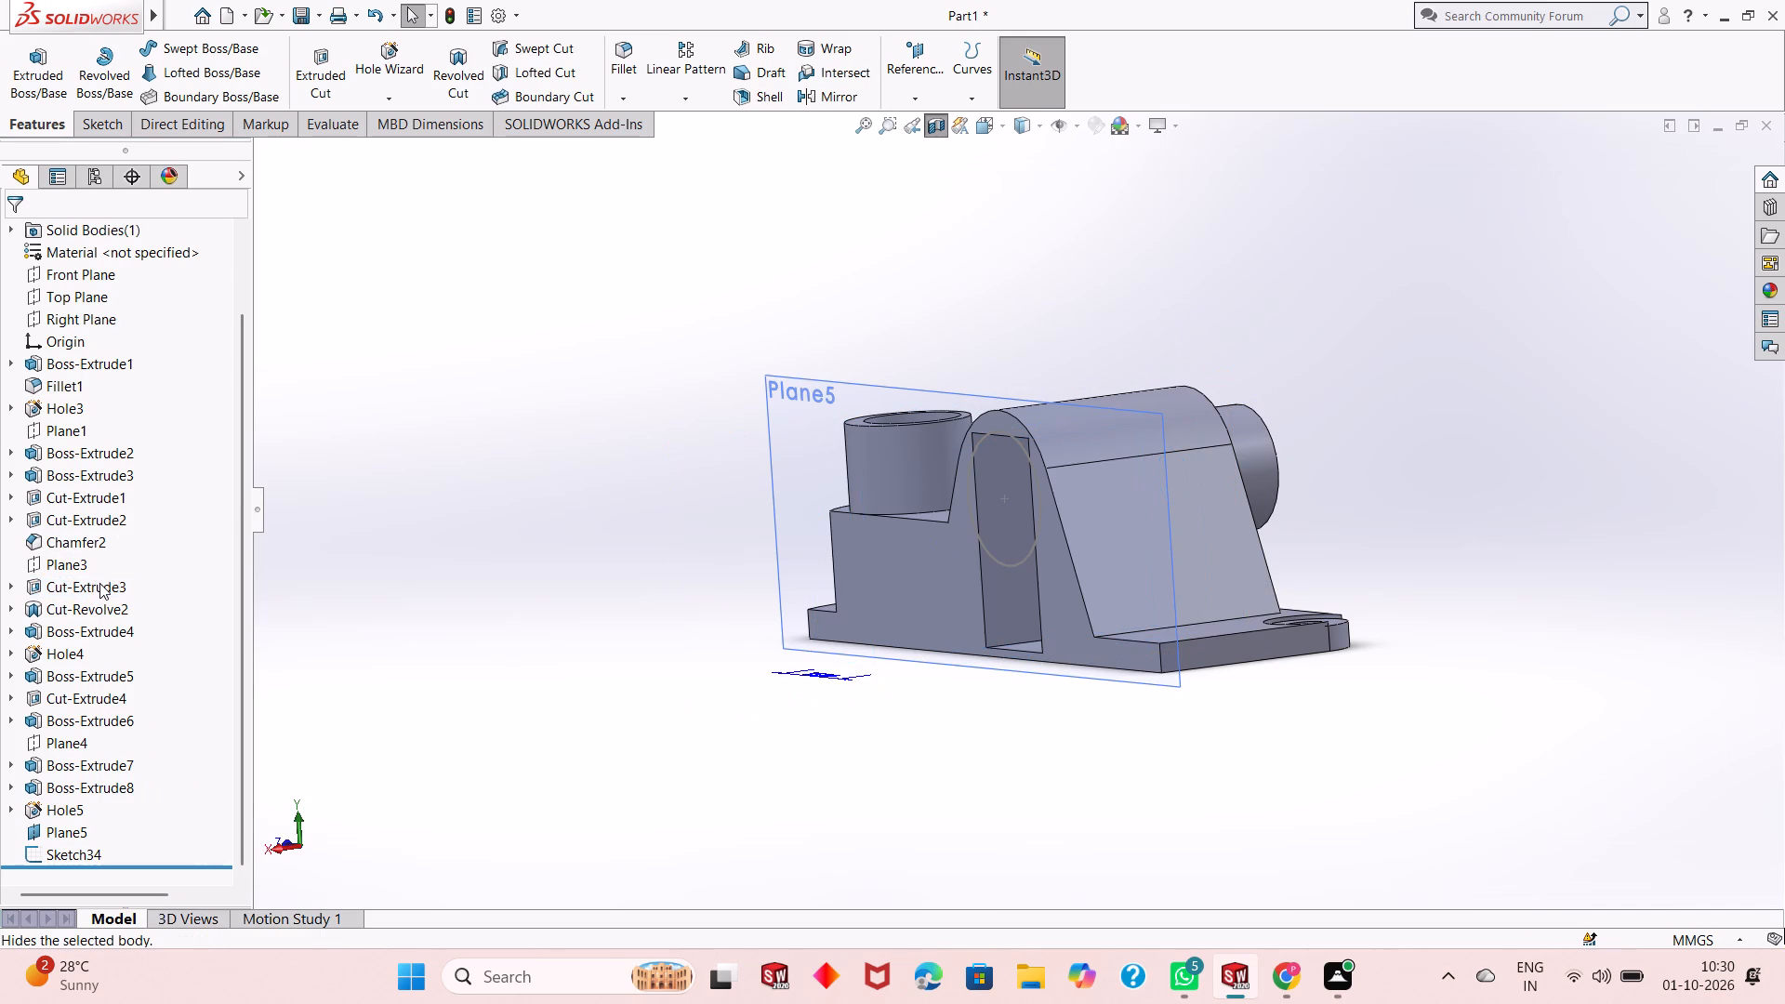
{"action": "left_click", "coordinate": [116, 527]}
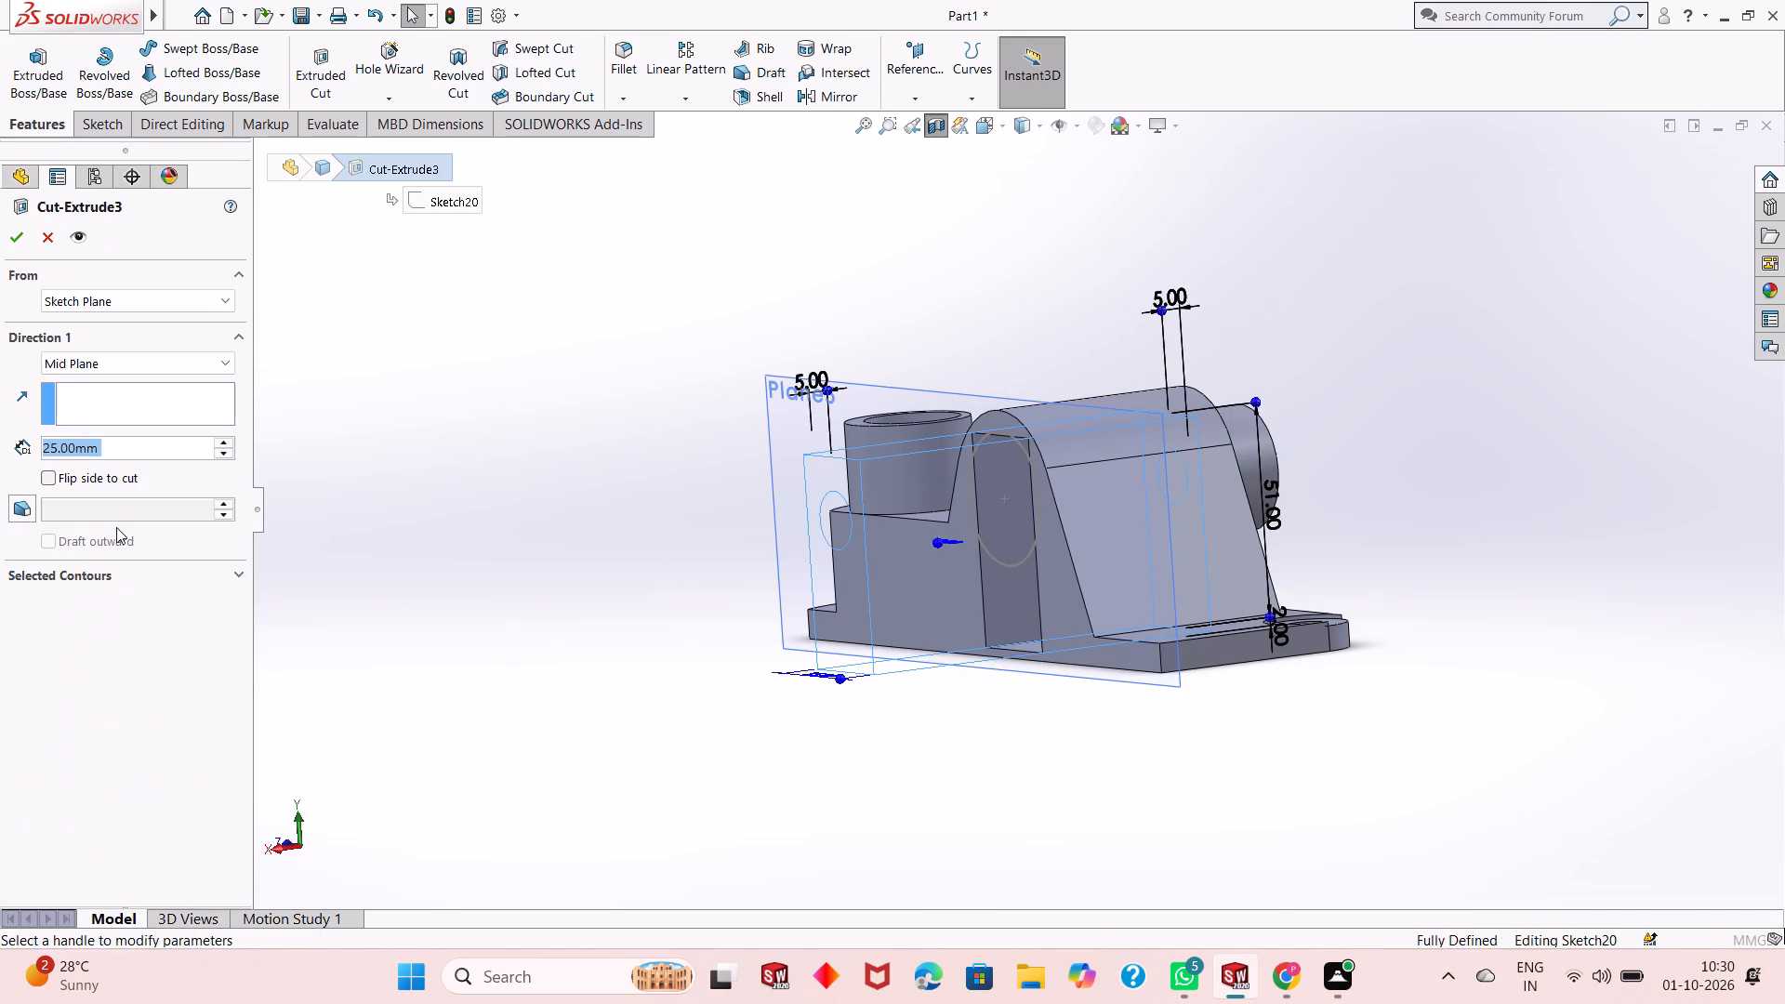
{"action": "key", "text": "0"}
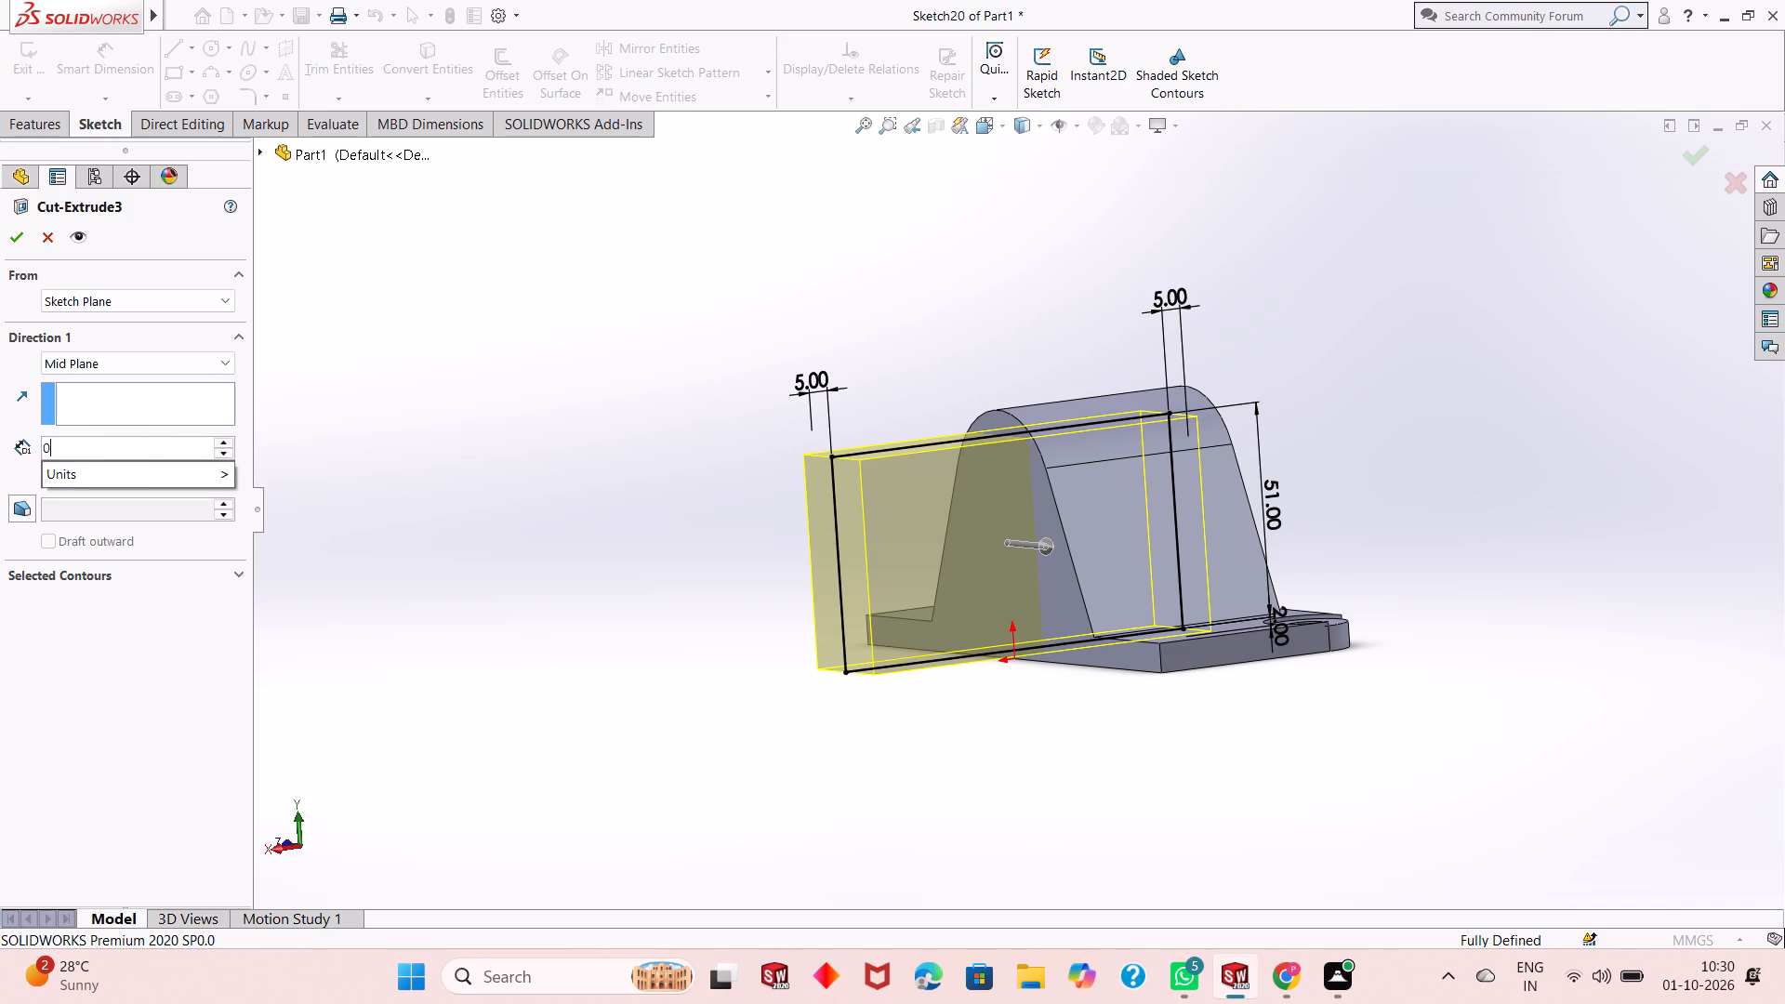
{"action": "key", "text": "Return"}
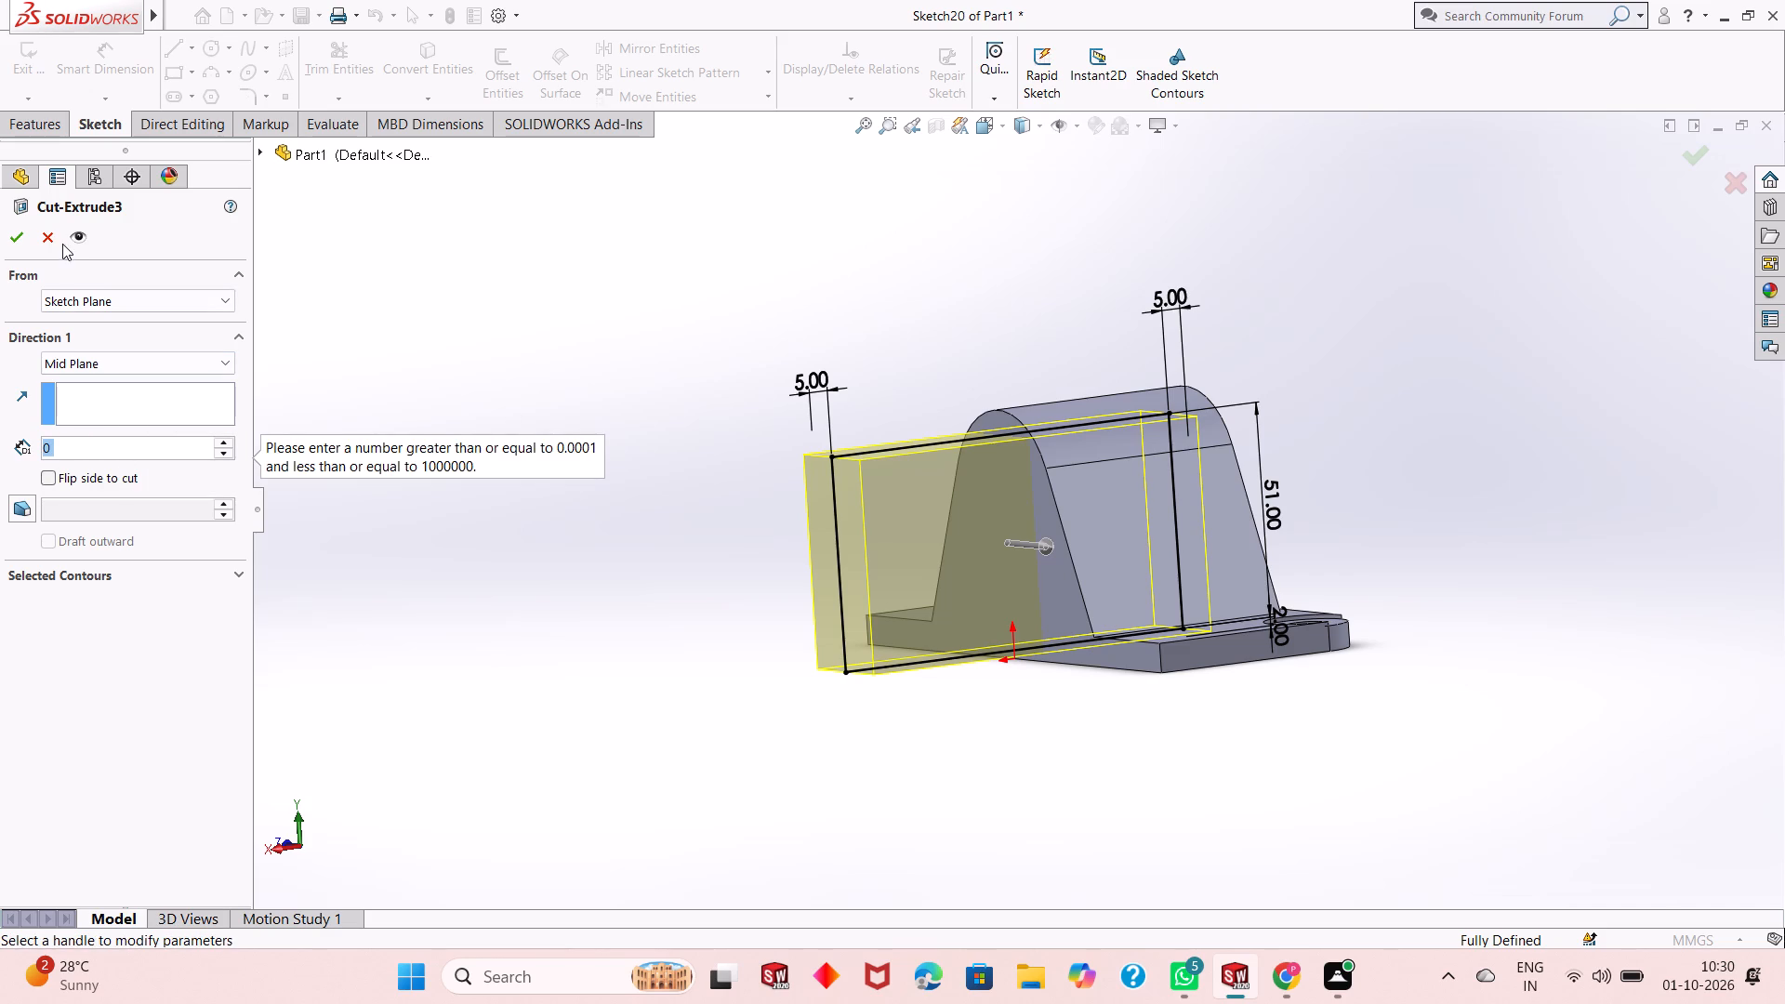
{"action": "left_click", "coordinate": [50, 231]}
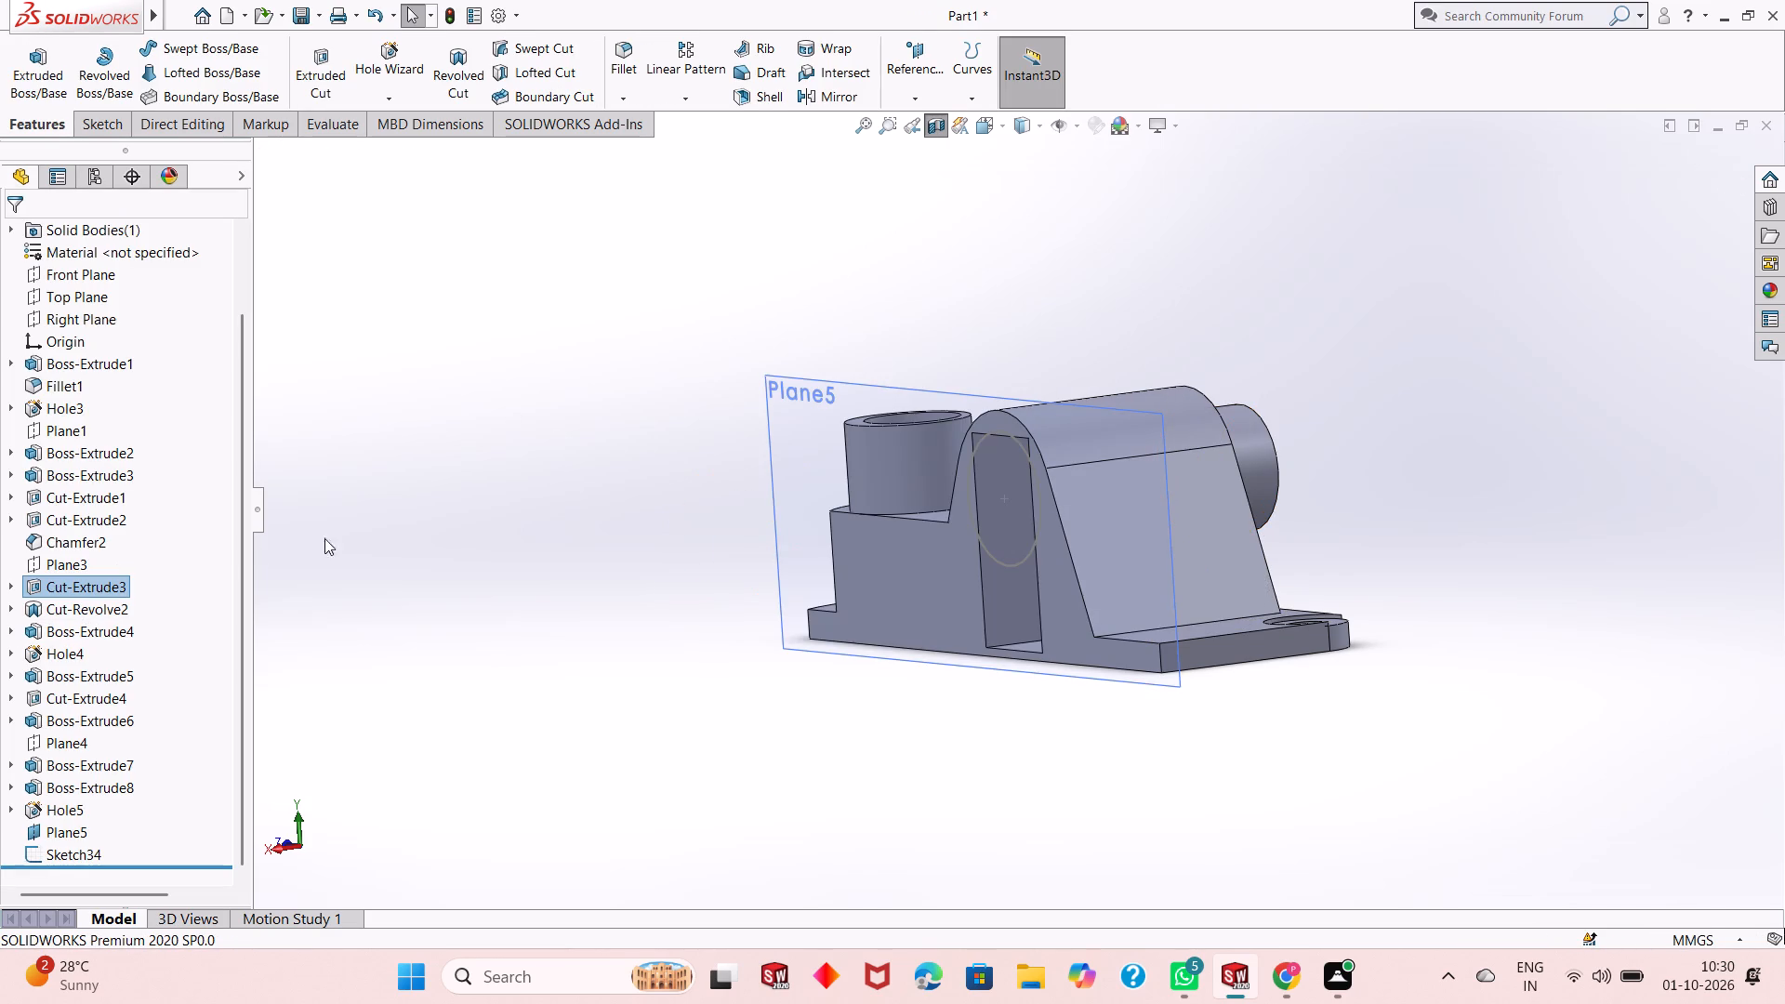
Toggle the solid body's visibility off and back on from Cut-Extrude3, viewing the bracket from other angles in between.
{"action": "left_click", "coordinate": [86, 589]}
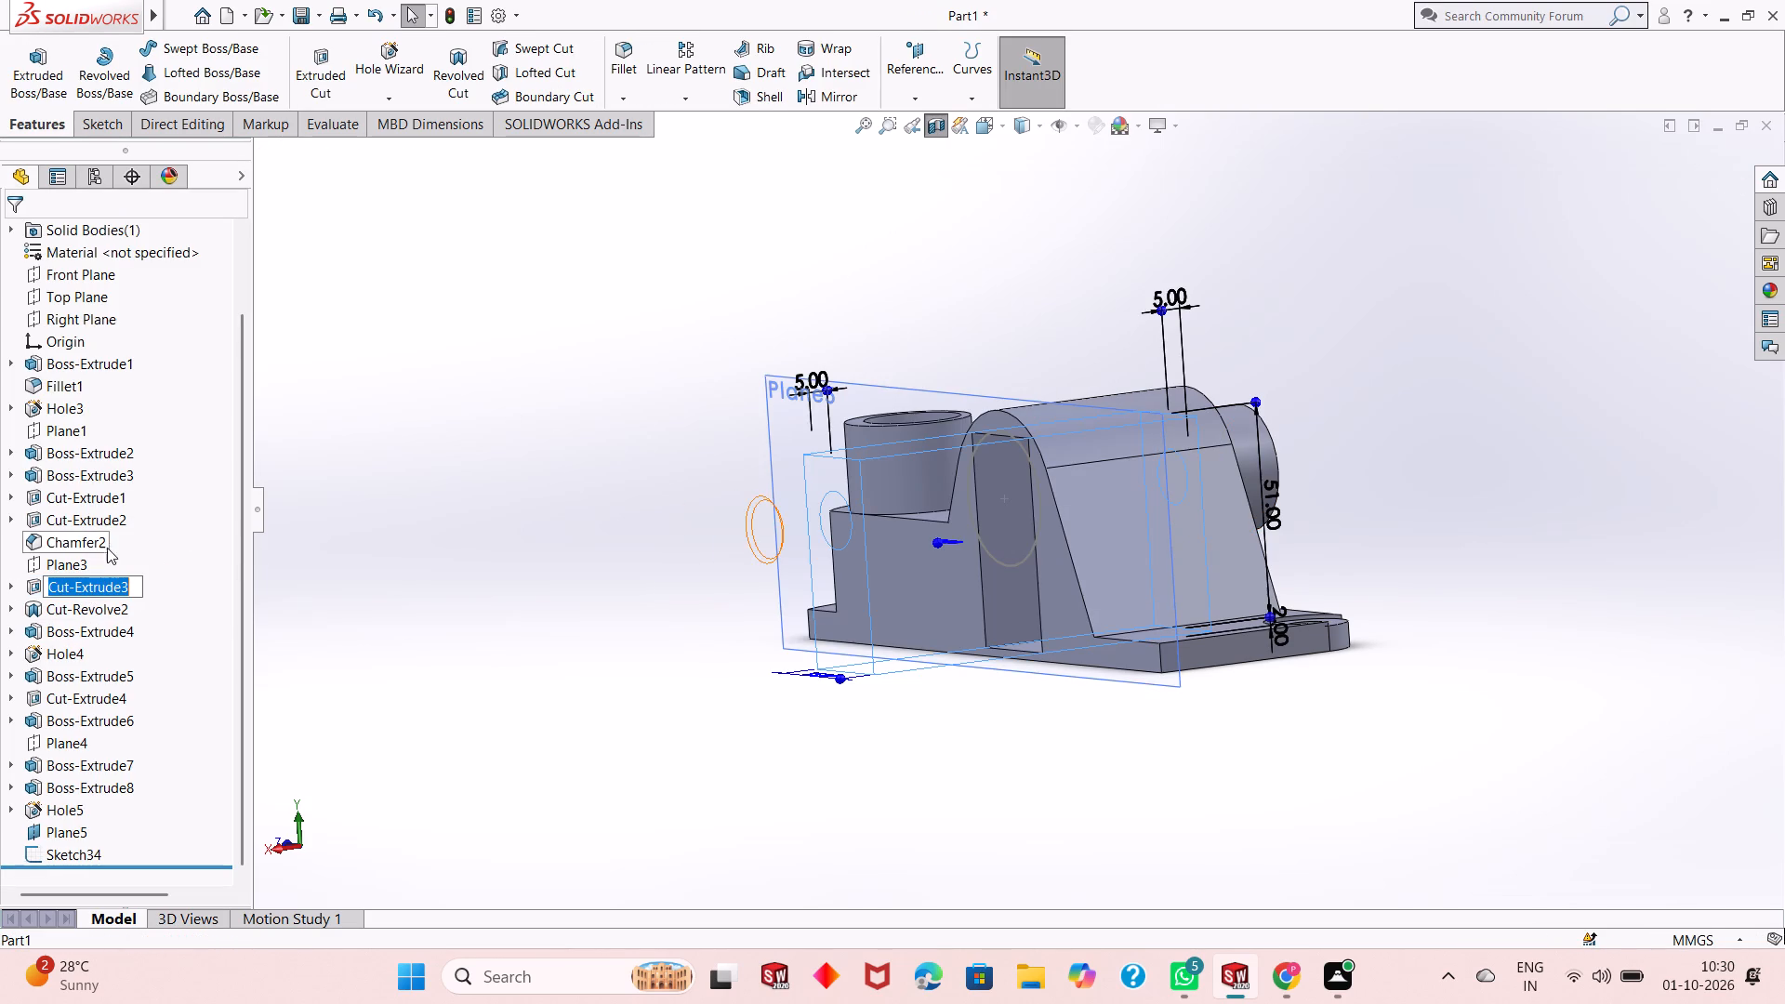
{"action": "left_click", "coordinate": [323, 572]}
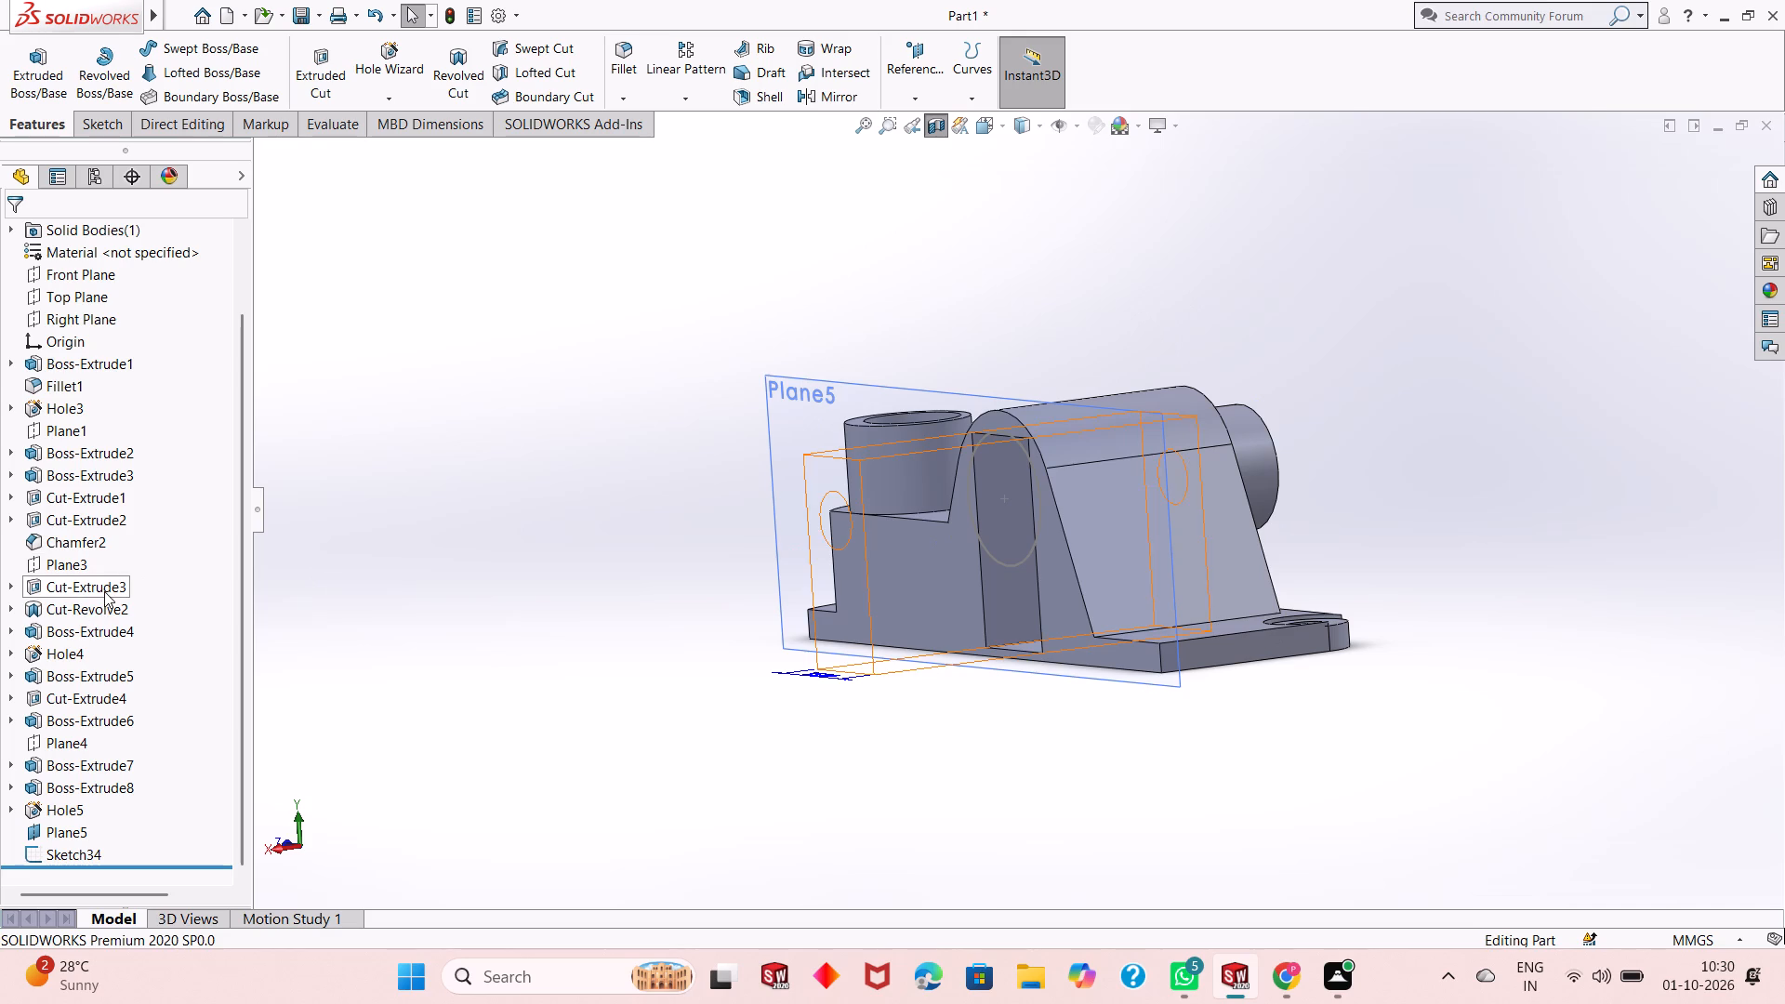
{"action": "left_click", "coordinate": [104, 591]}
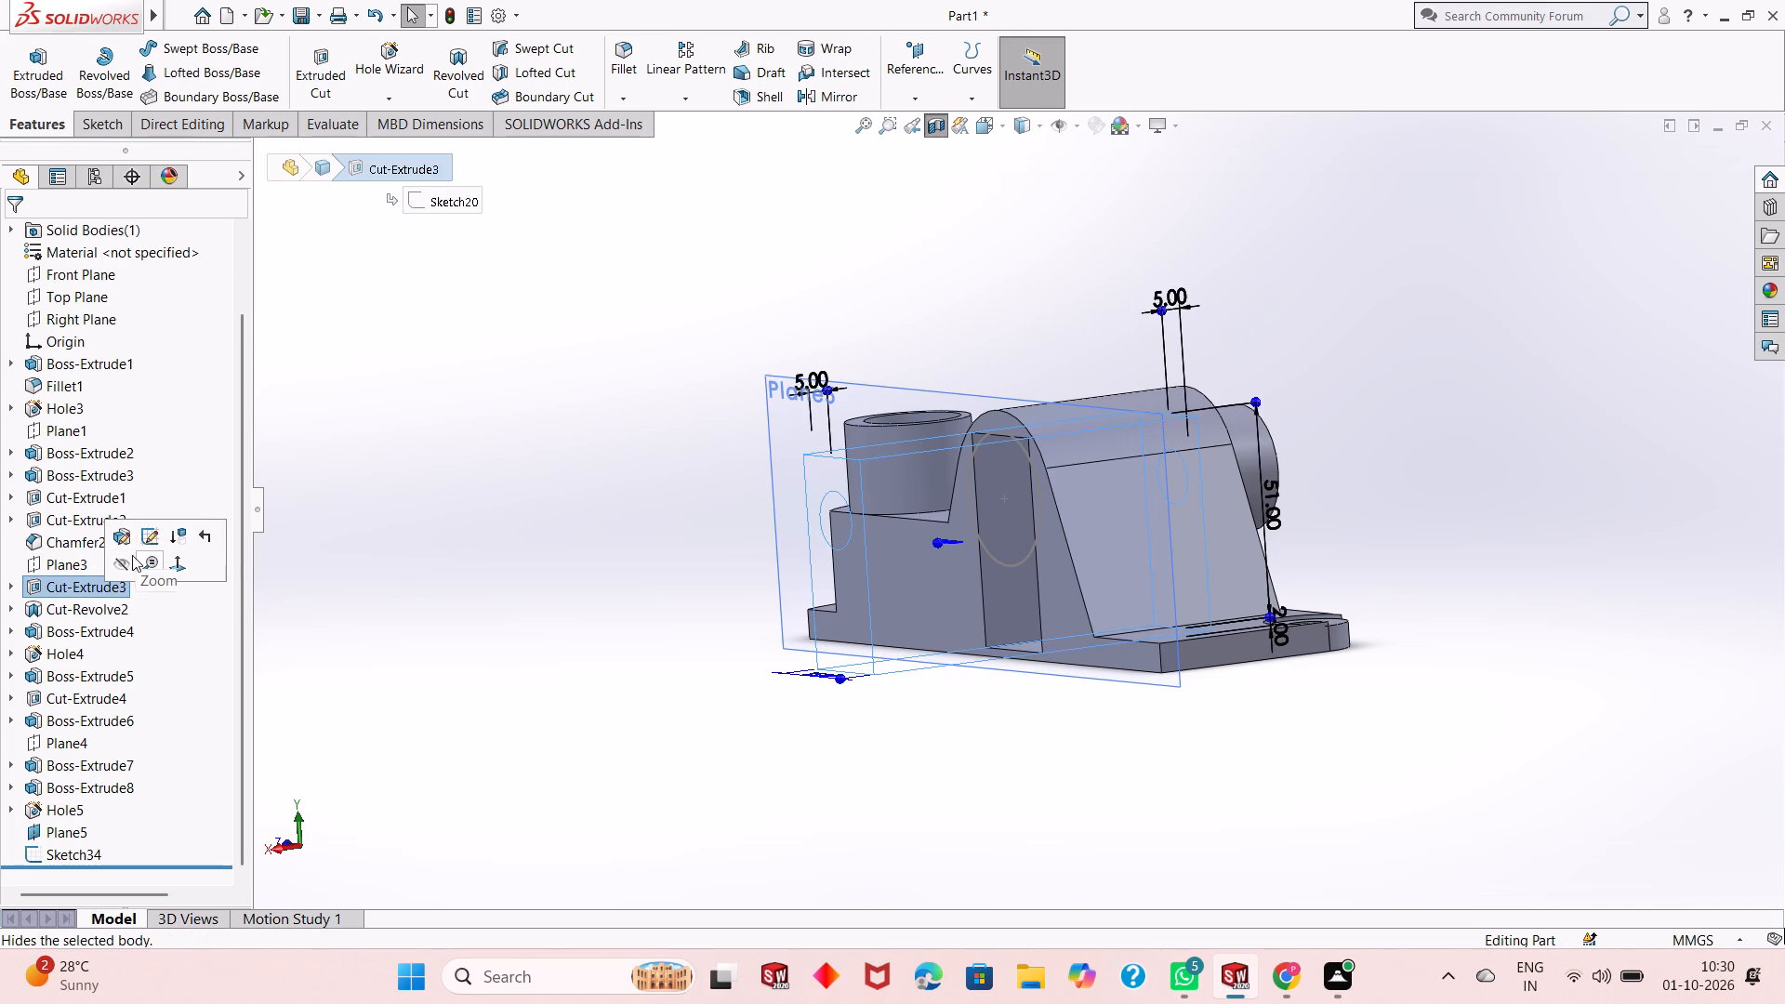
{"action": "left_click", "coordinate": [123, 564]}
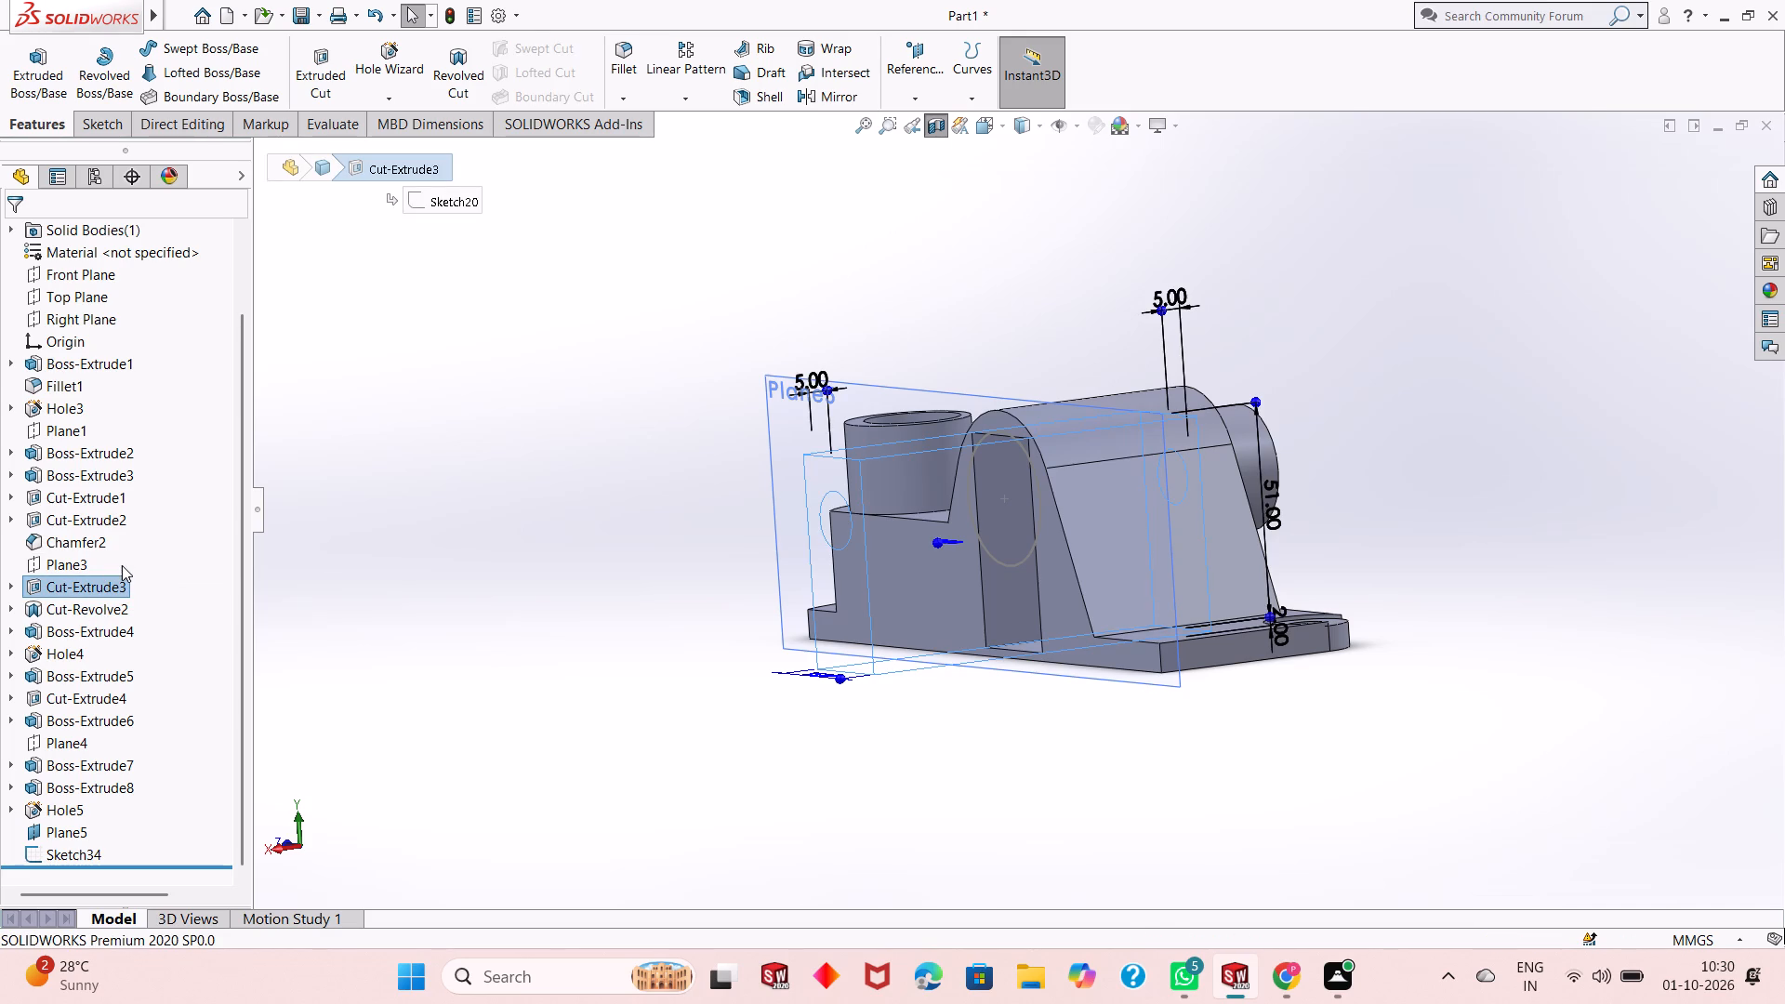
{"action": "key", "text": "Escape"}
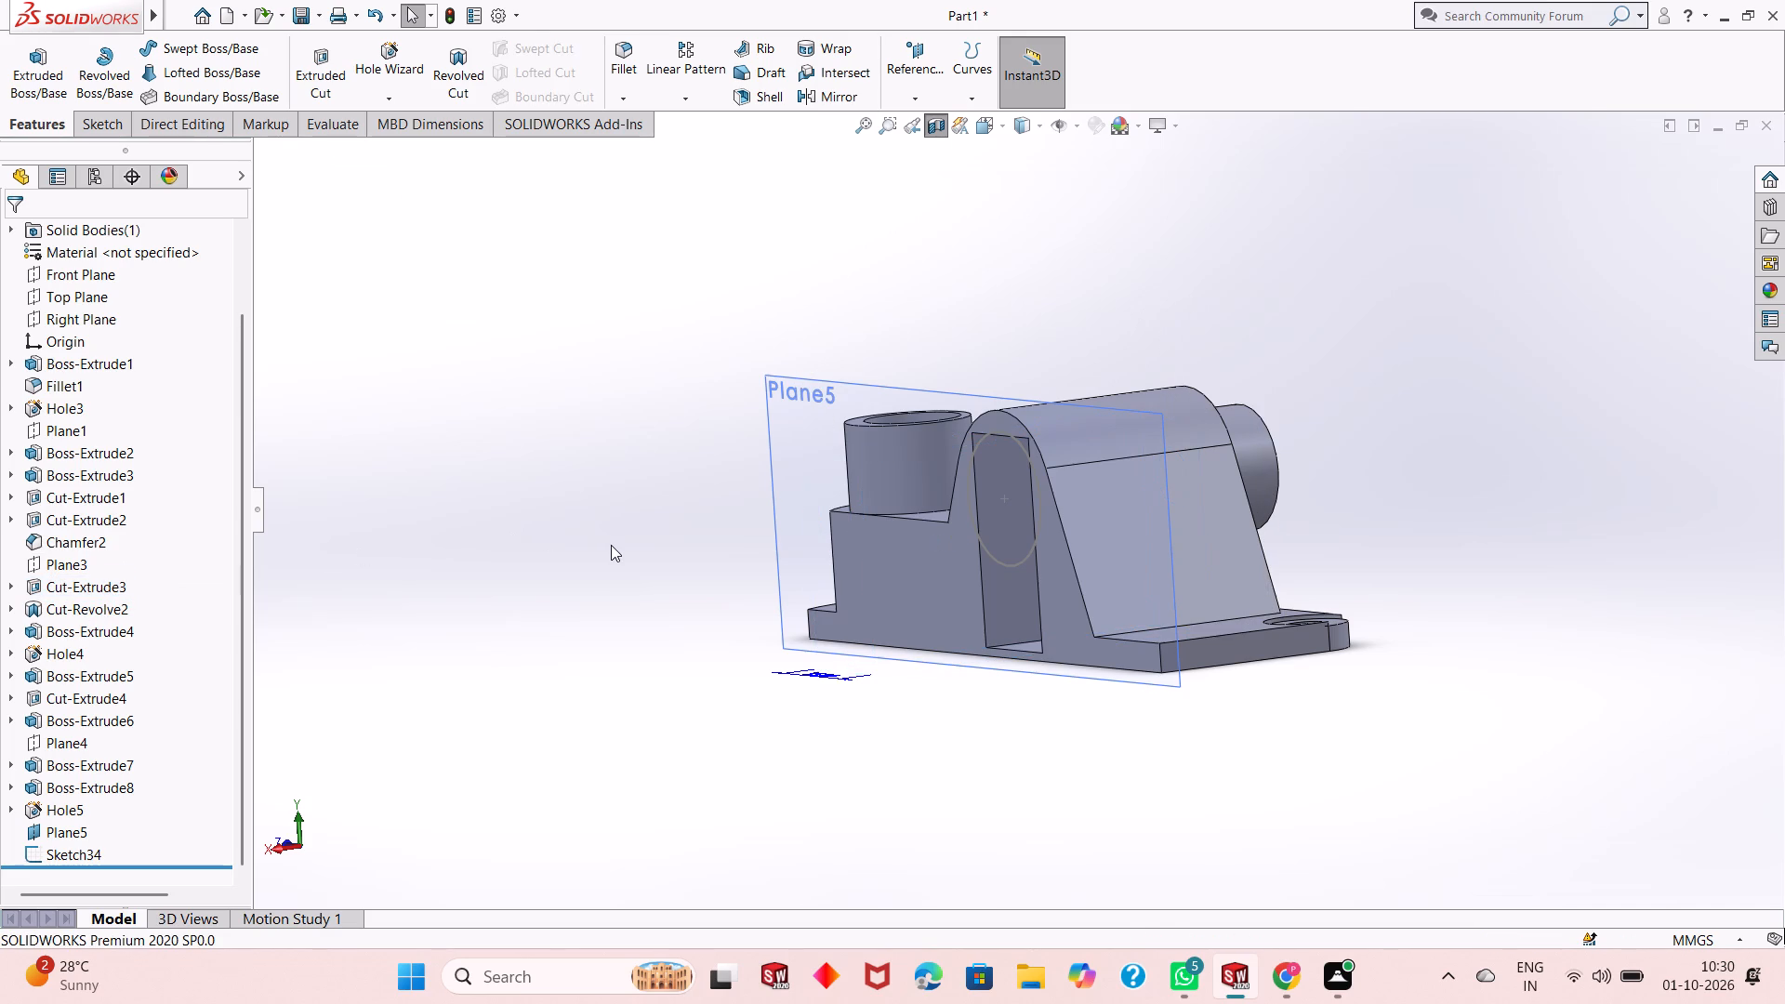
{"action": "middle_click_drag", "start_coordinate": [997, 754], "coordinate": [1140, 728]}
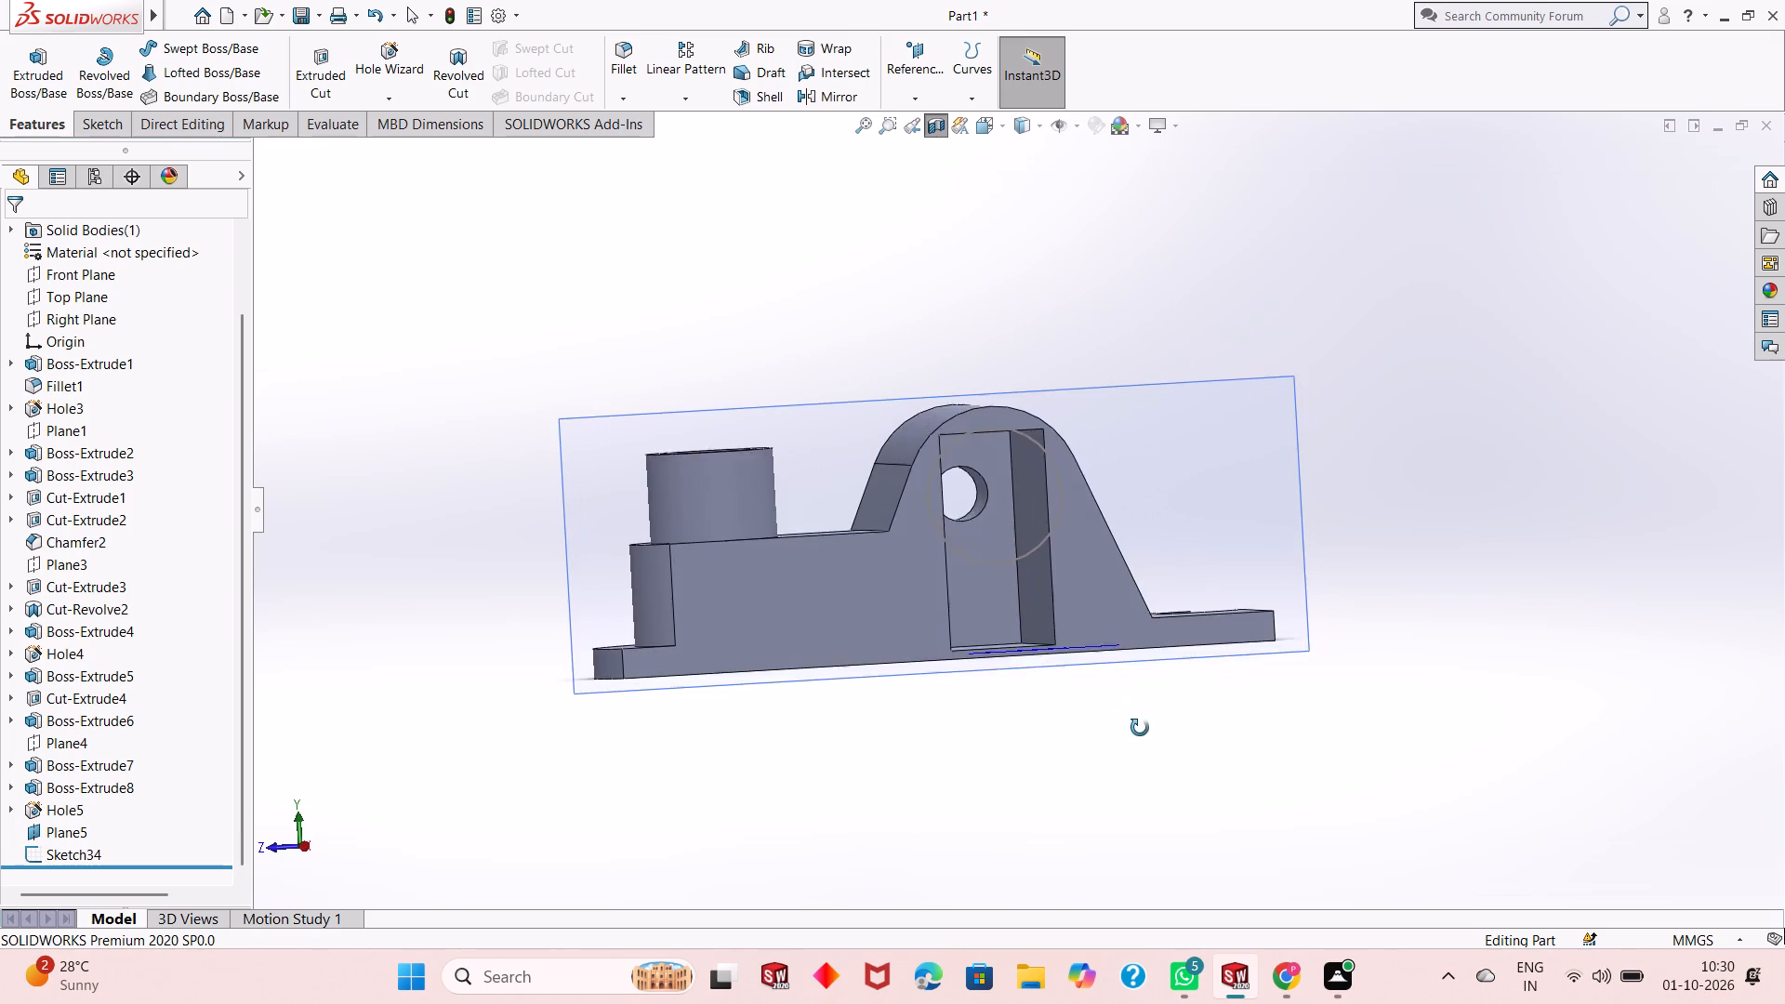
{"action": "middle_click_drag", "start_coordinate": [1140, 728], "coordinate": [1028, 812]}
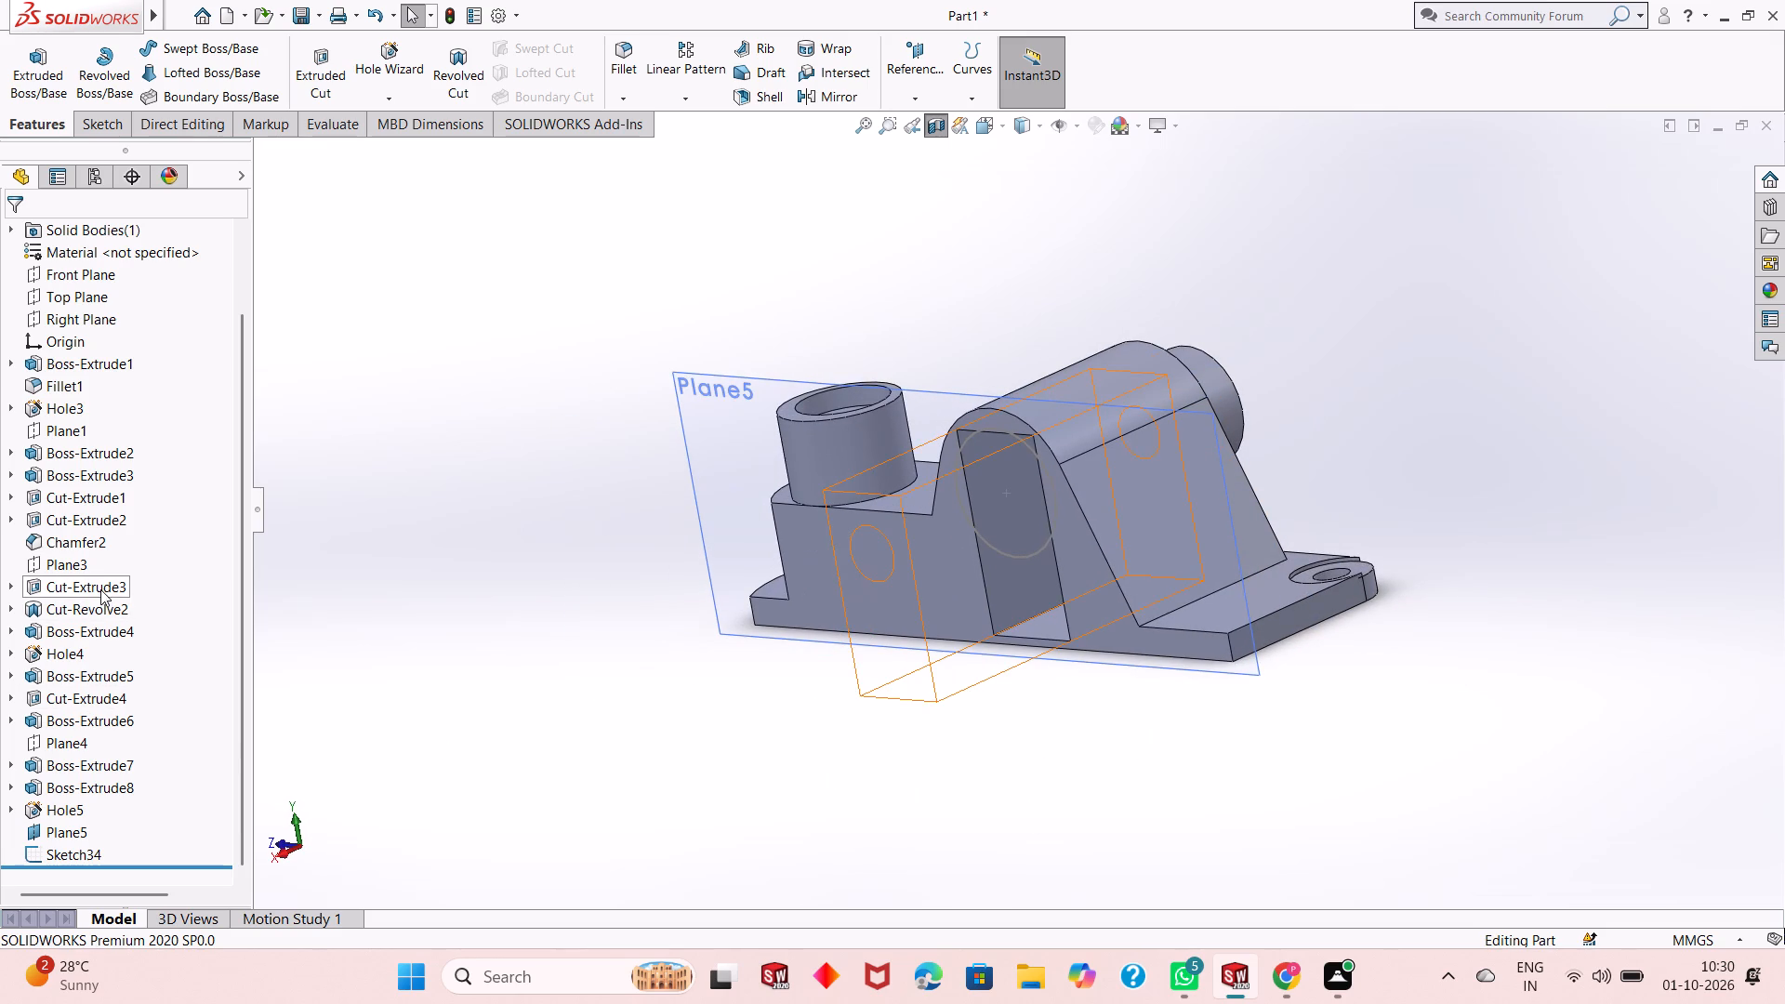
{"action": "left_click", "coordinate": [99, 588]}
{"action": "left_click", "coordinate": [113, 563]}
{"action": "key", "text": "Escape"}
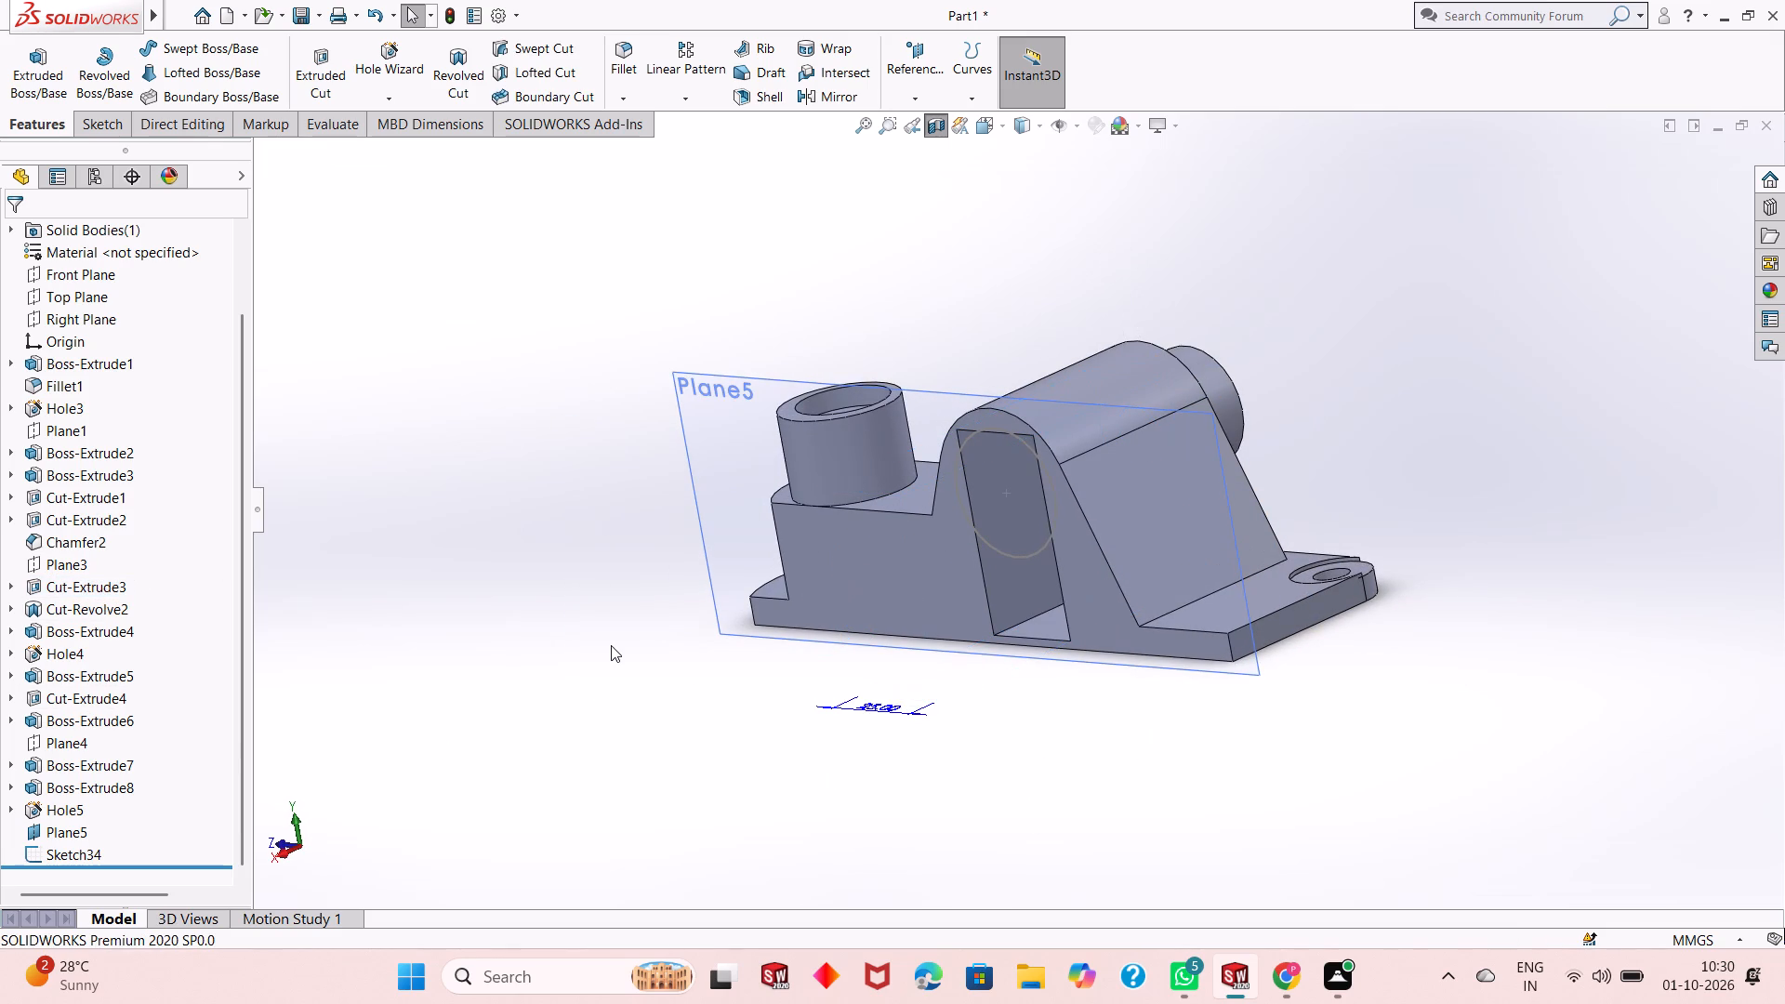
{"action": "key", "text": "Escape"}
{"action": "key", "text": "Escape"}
Examine how the circle on Plane5 sits relative to the rectangular cavity's walls and the bore behind it.
{"action": "scroll", "coordinate": [931, 579], "scroll_direction": "down", "scroll_amount": 4}
{"action": "scroll", "coordinate": [747, 746], "scroll_direction": "up", "scroll_amount": 4}
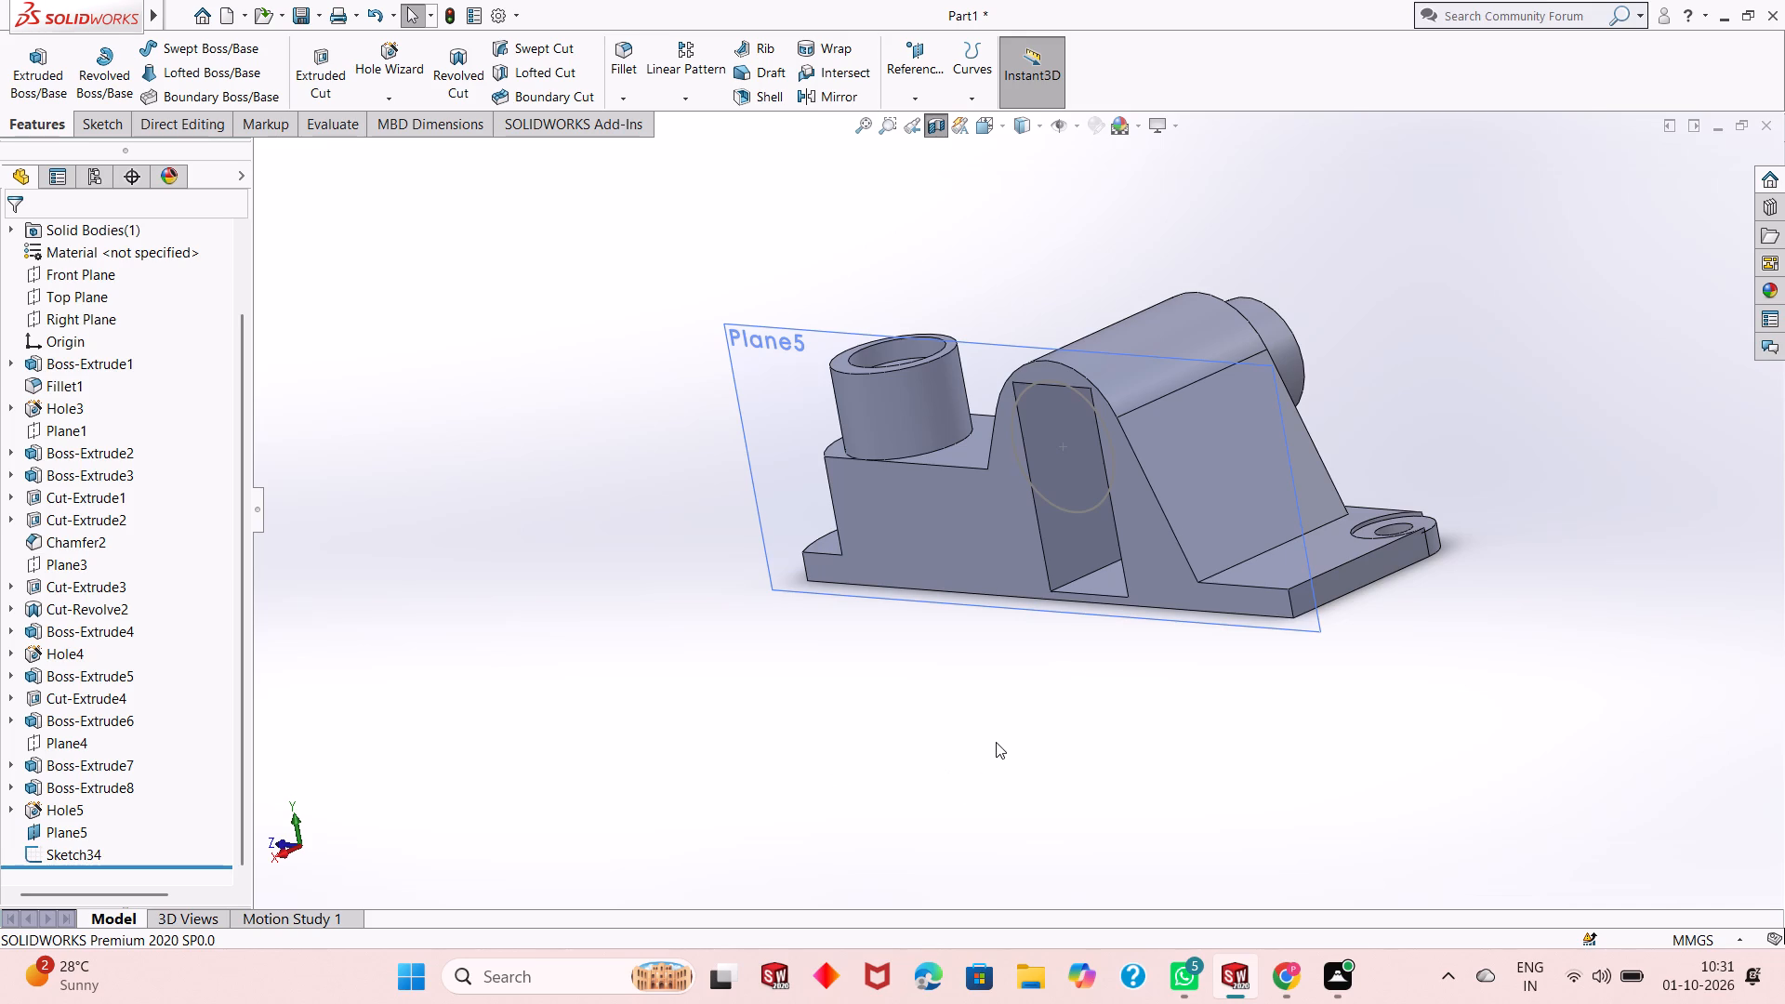
{"action": "middle_click_drag", "start_coordinate": [996, 736], "coordinate": [1048, 723]}
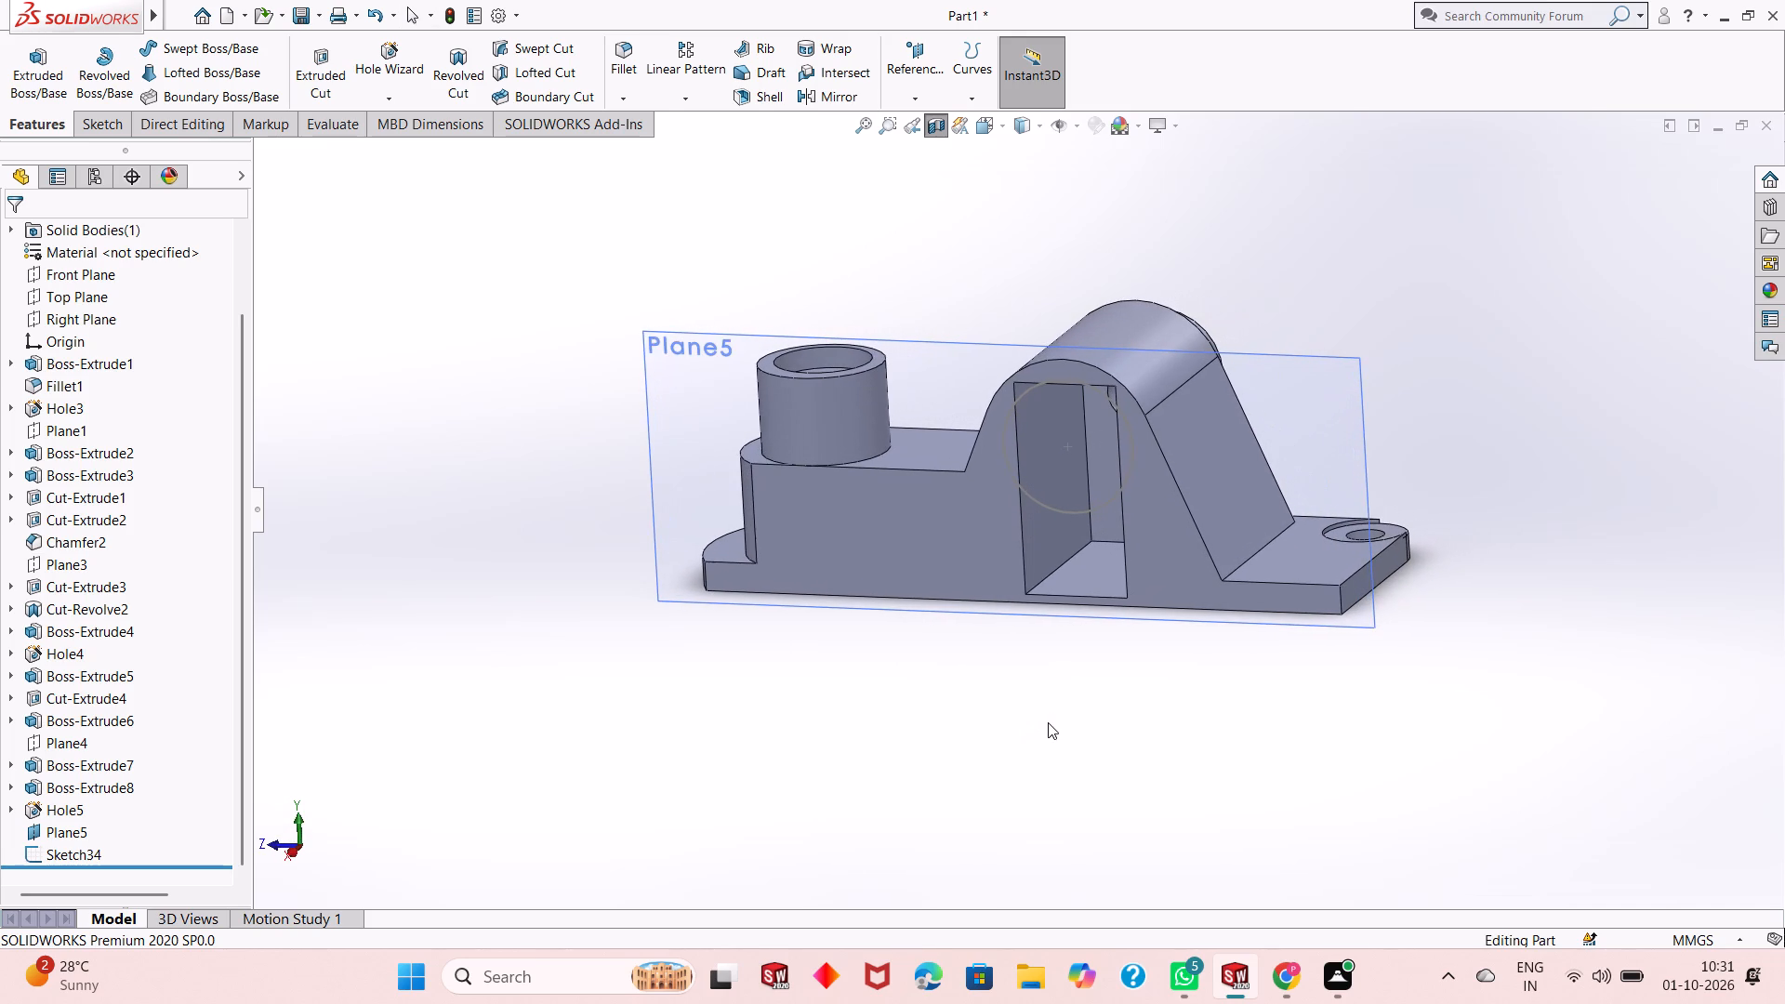
{"action": "middle_click_drag", "start_coordinate": [1050, 720], "coordinate": [1063, 678]}
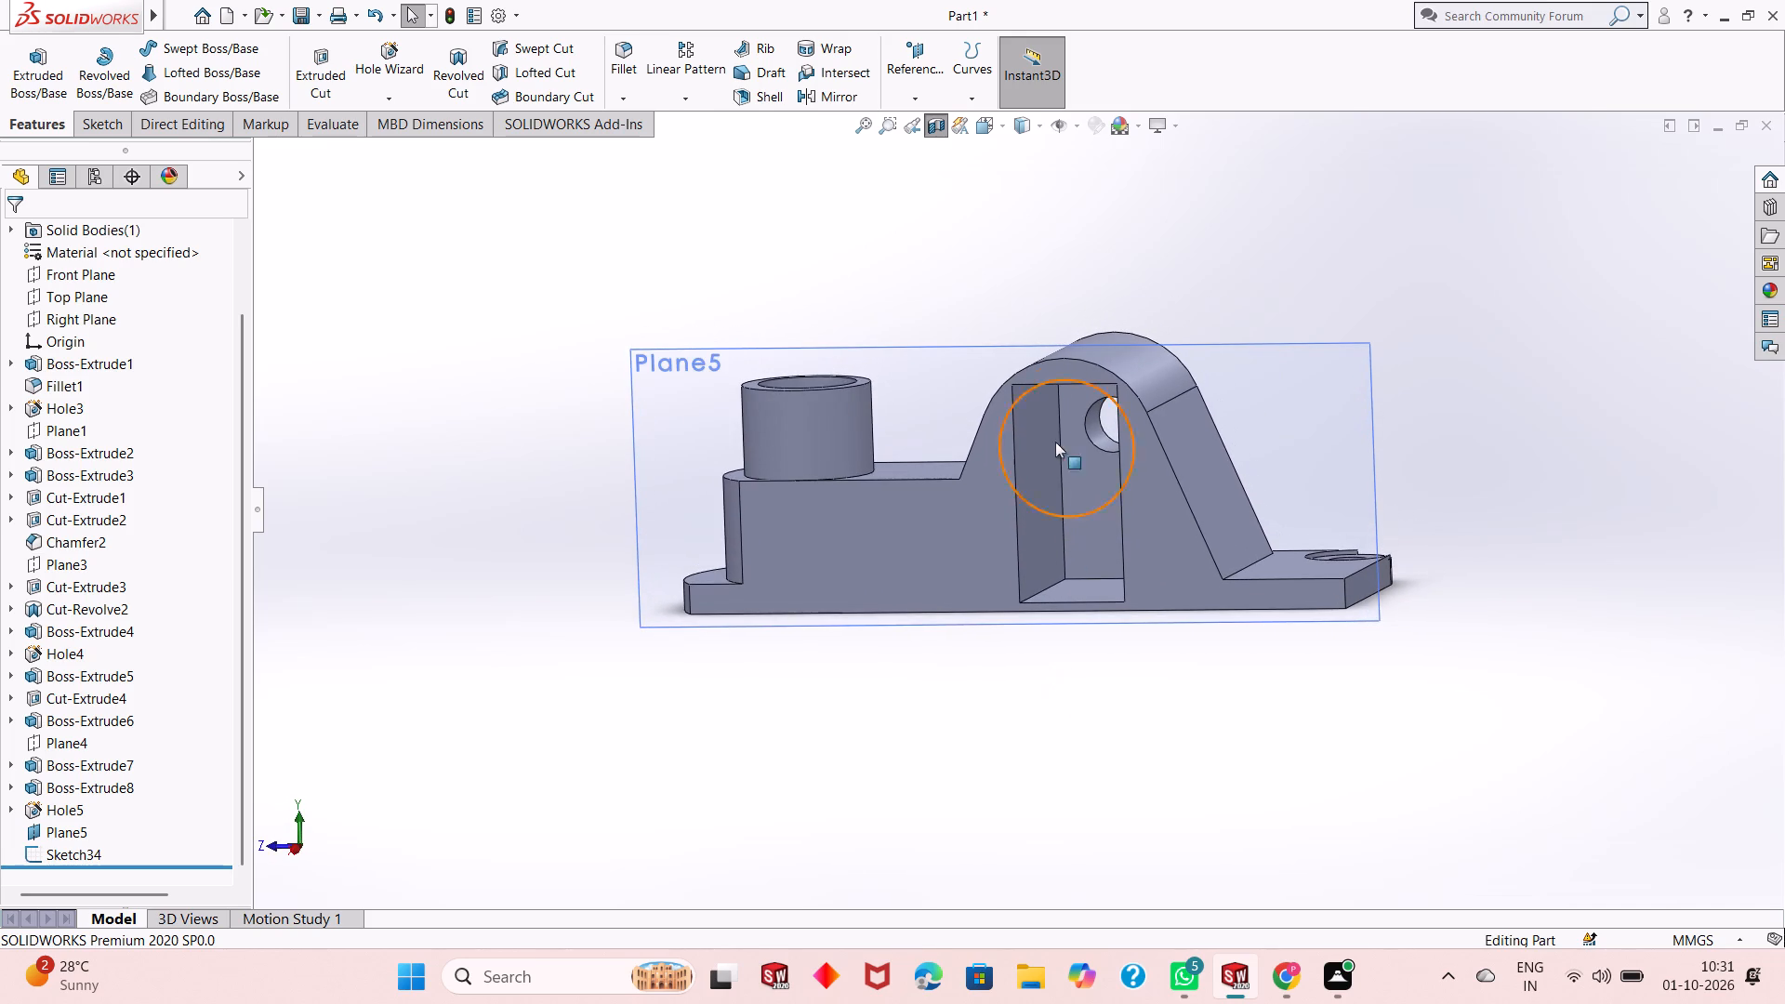
{"action": "scroll", "coordinate": [1051, 397], "scroll_direction": "down", "scroll_amount": 3}
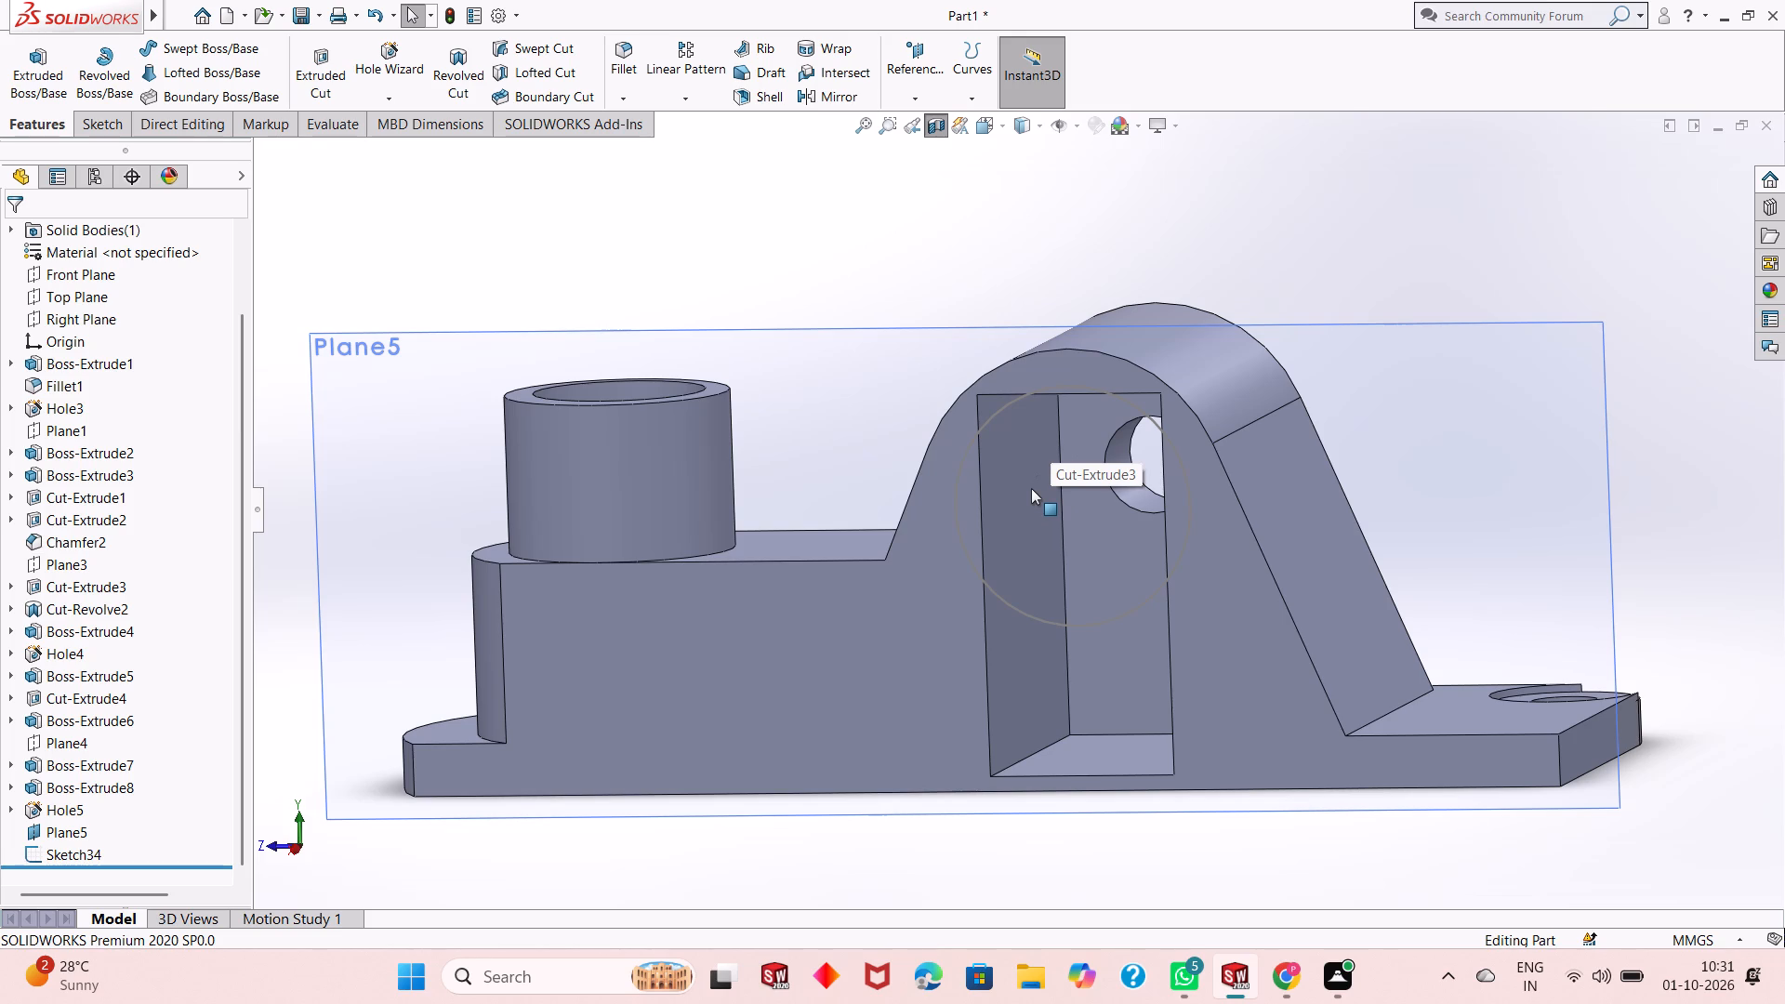
{"action": "scroll", "coordinate": [1021, 476], "scroll_direction": "down", "scroll_amount": 1}
{"action": "scroll", "coordinate": [1020, 474], "scroll_direction": "up", "scroll_amount": 1}
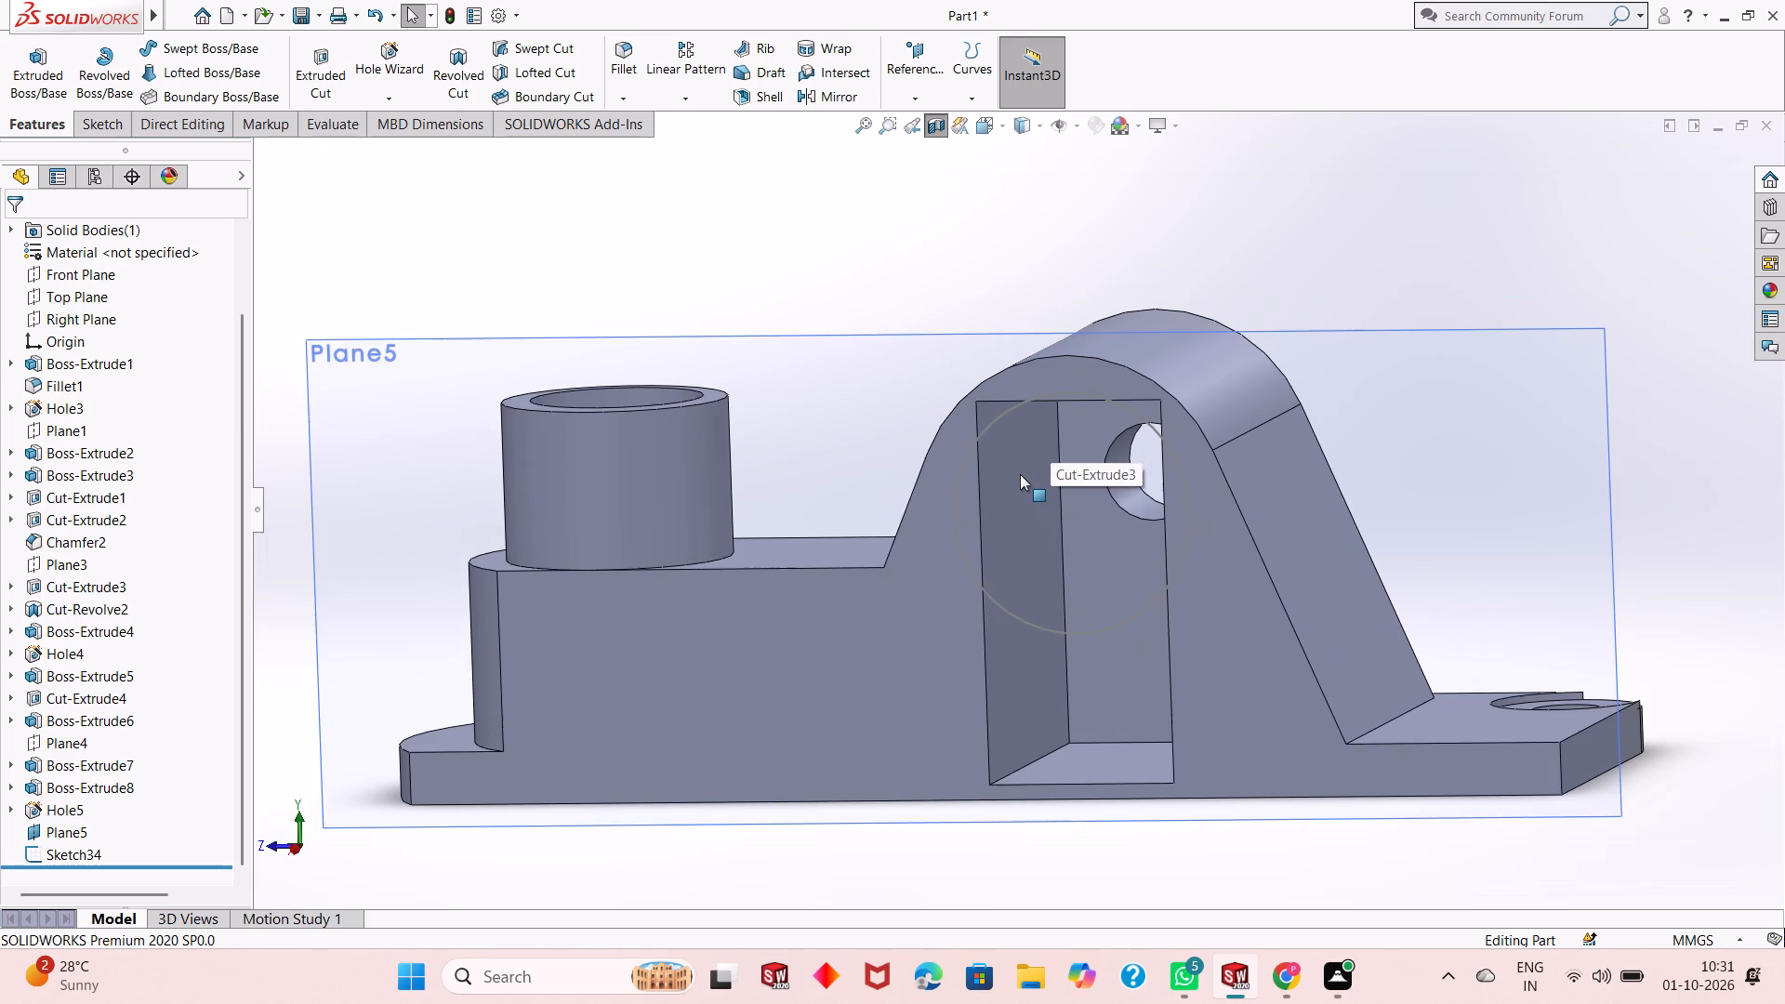
Edit the circle sketch on Plane5 and draw a sloping line about 42 mm long, tangent to the circle on the upright cylinder's side.
{"action": "left_click", "coordinate": [966, 565]}
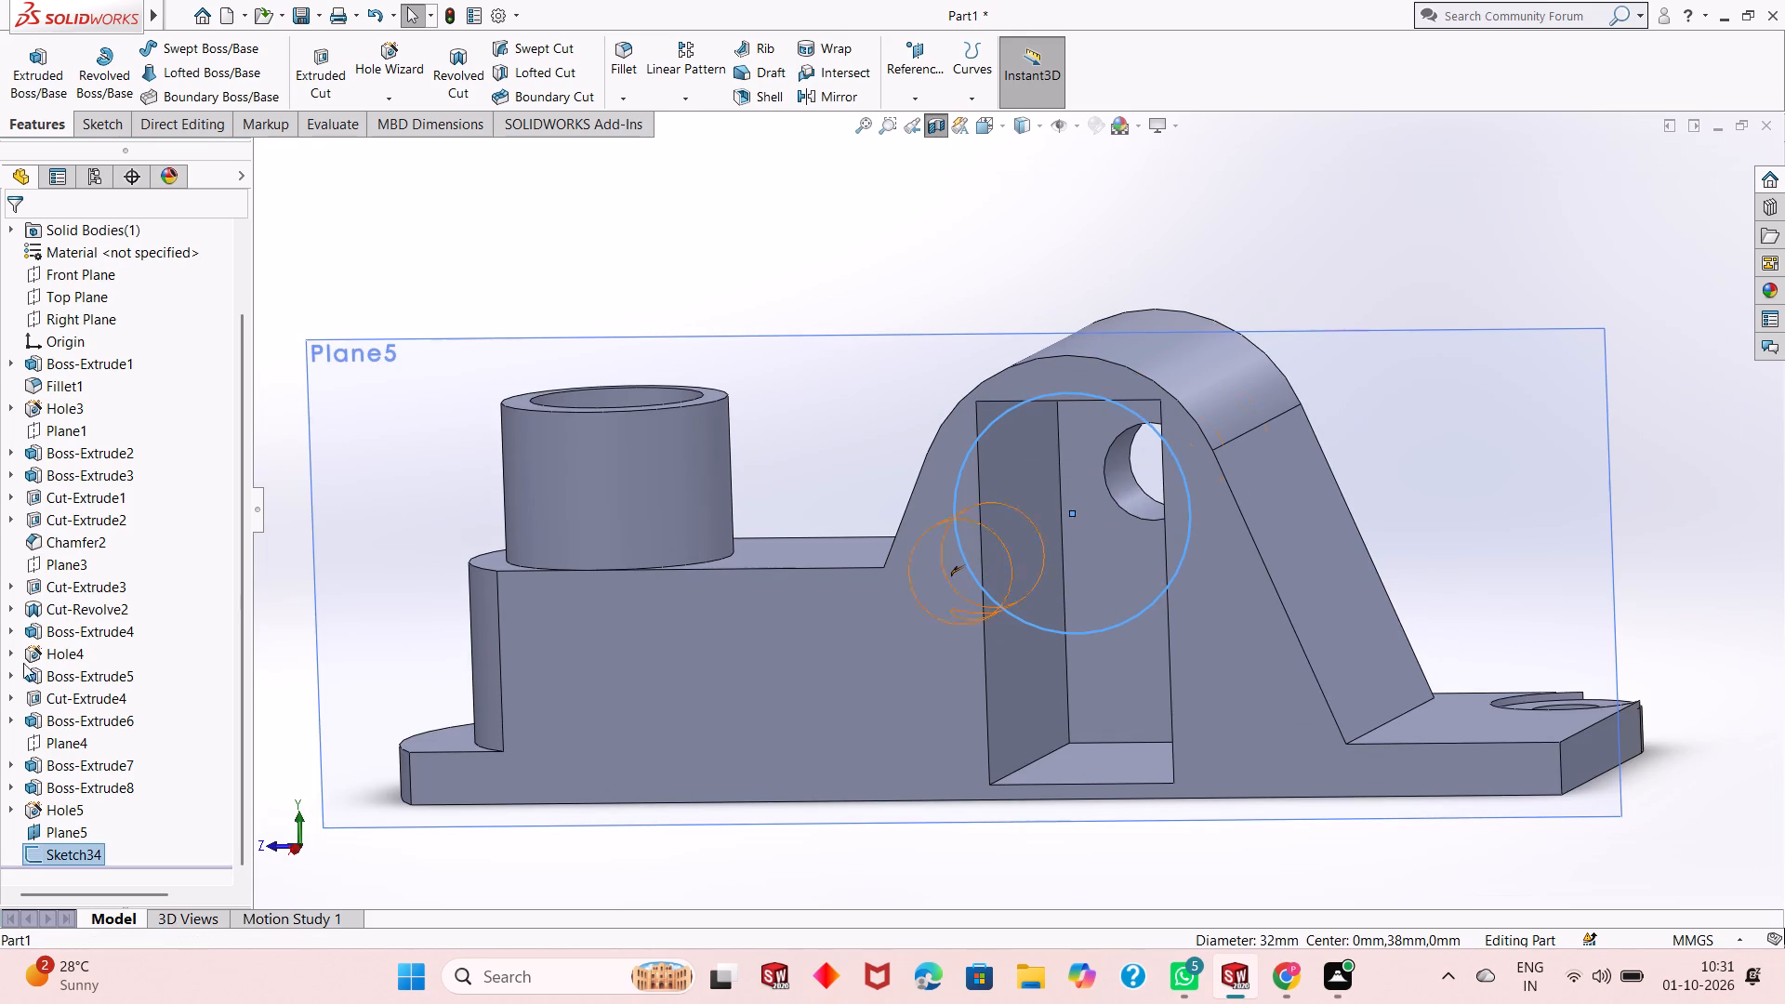
{"action": "right_click", "coordinate": [992, 205]}
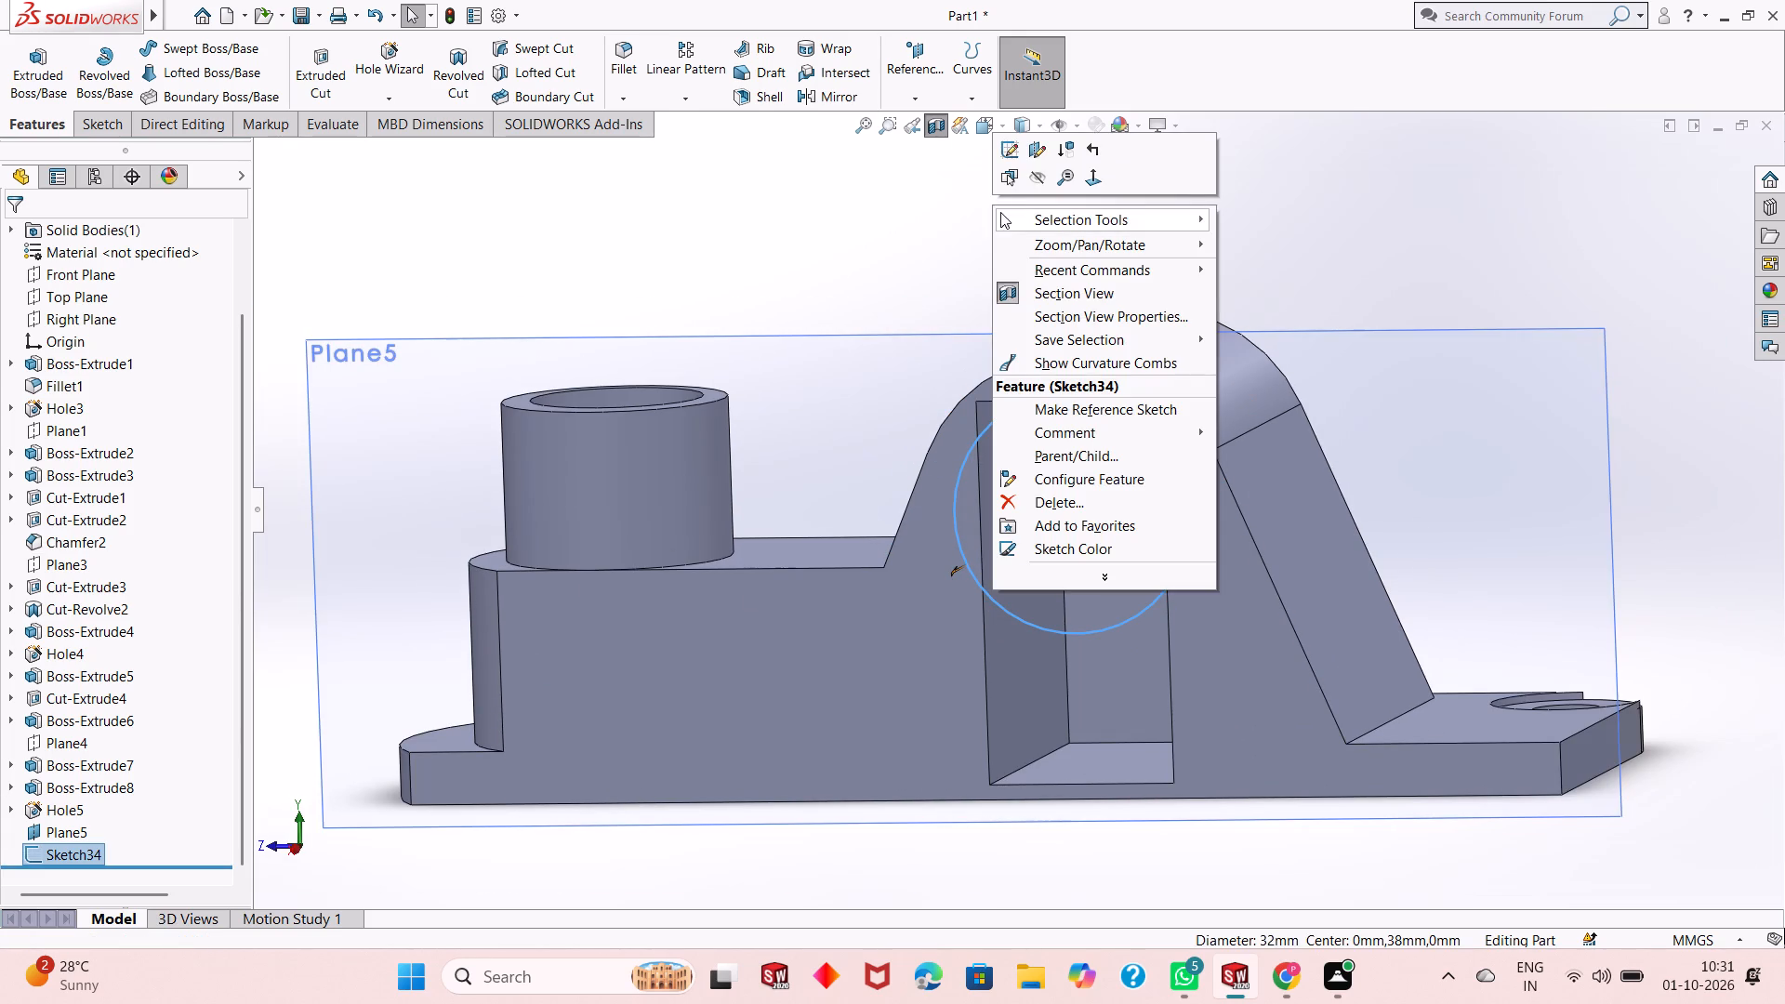
{"action": "left_click", "coordinate": [1016, 148]}
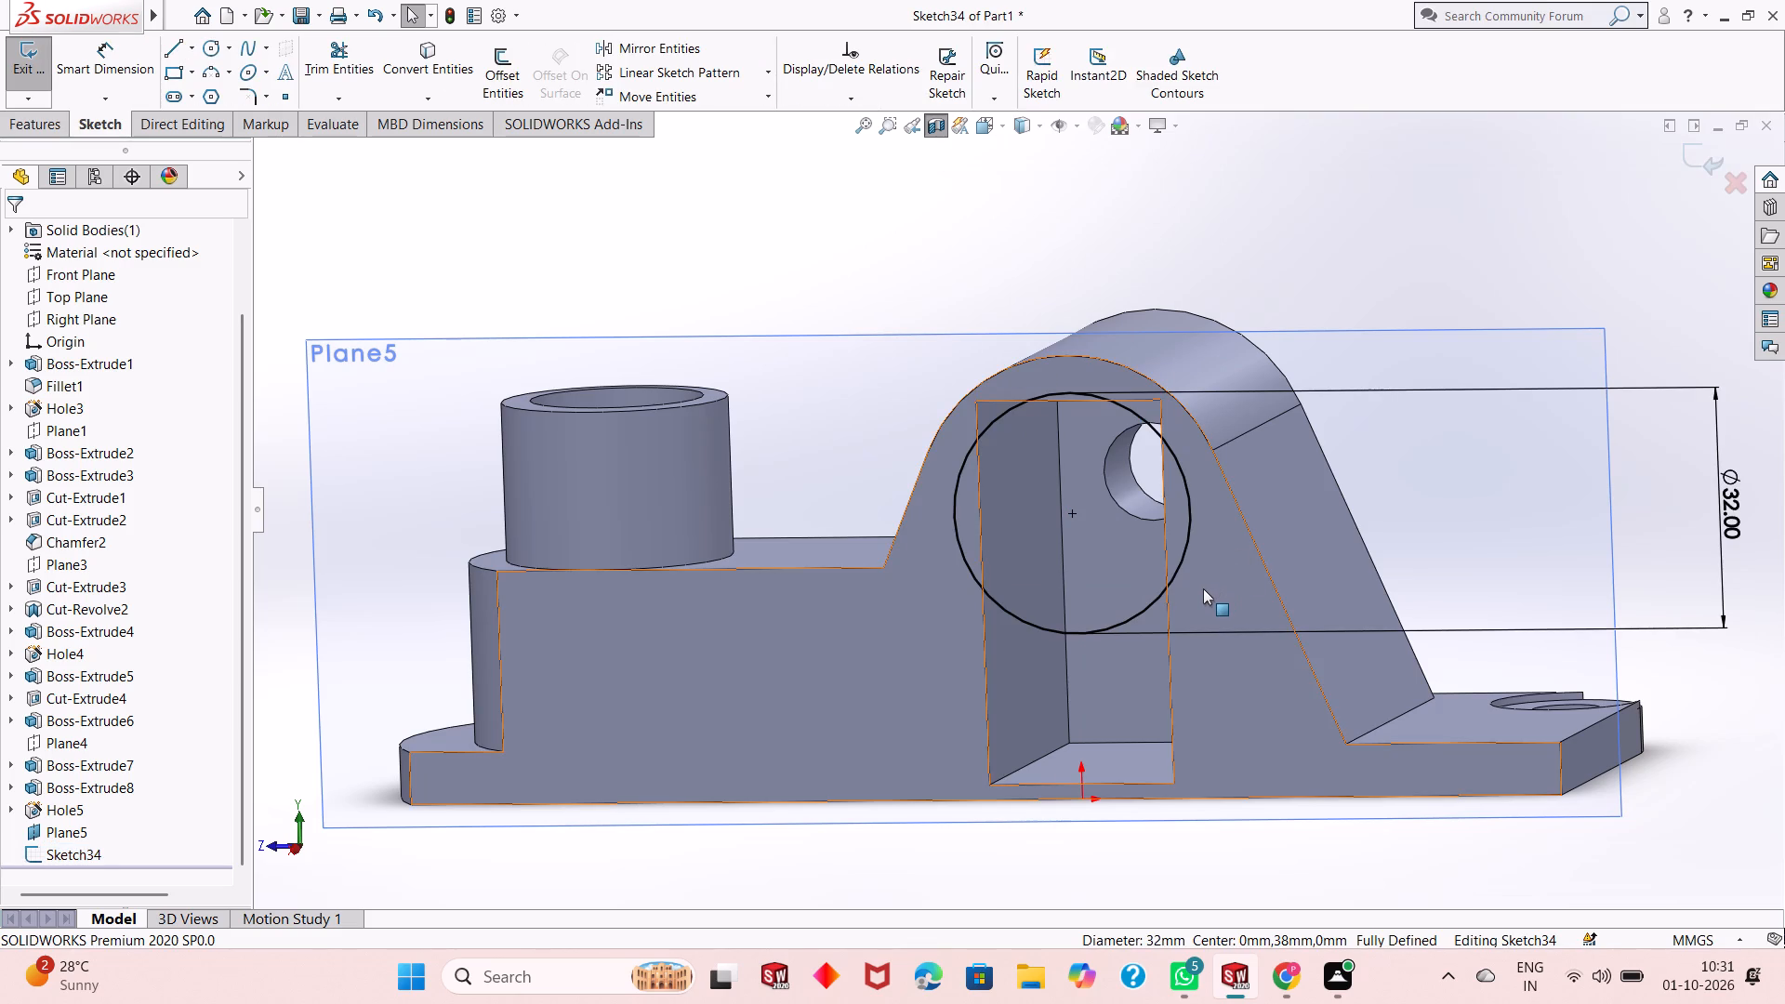
{"action": "key", "text": "ctrl+8"}
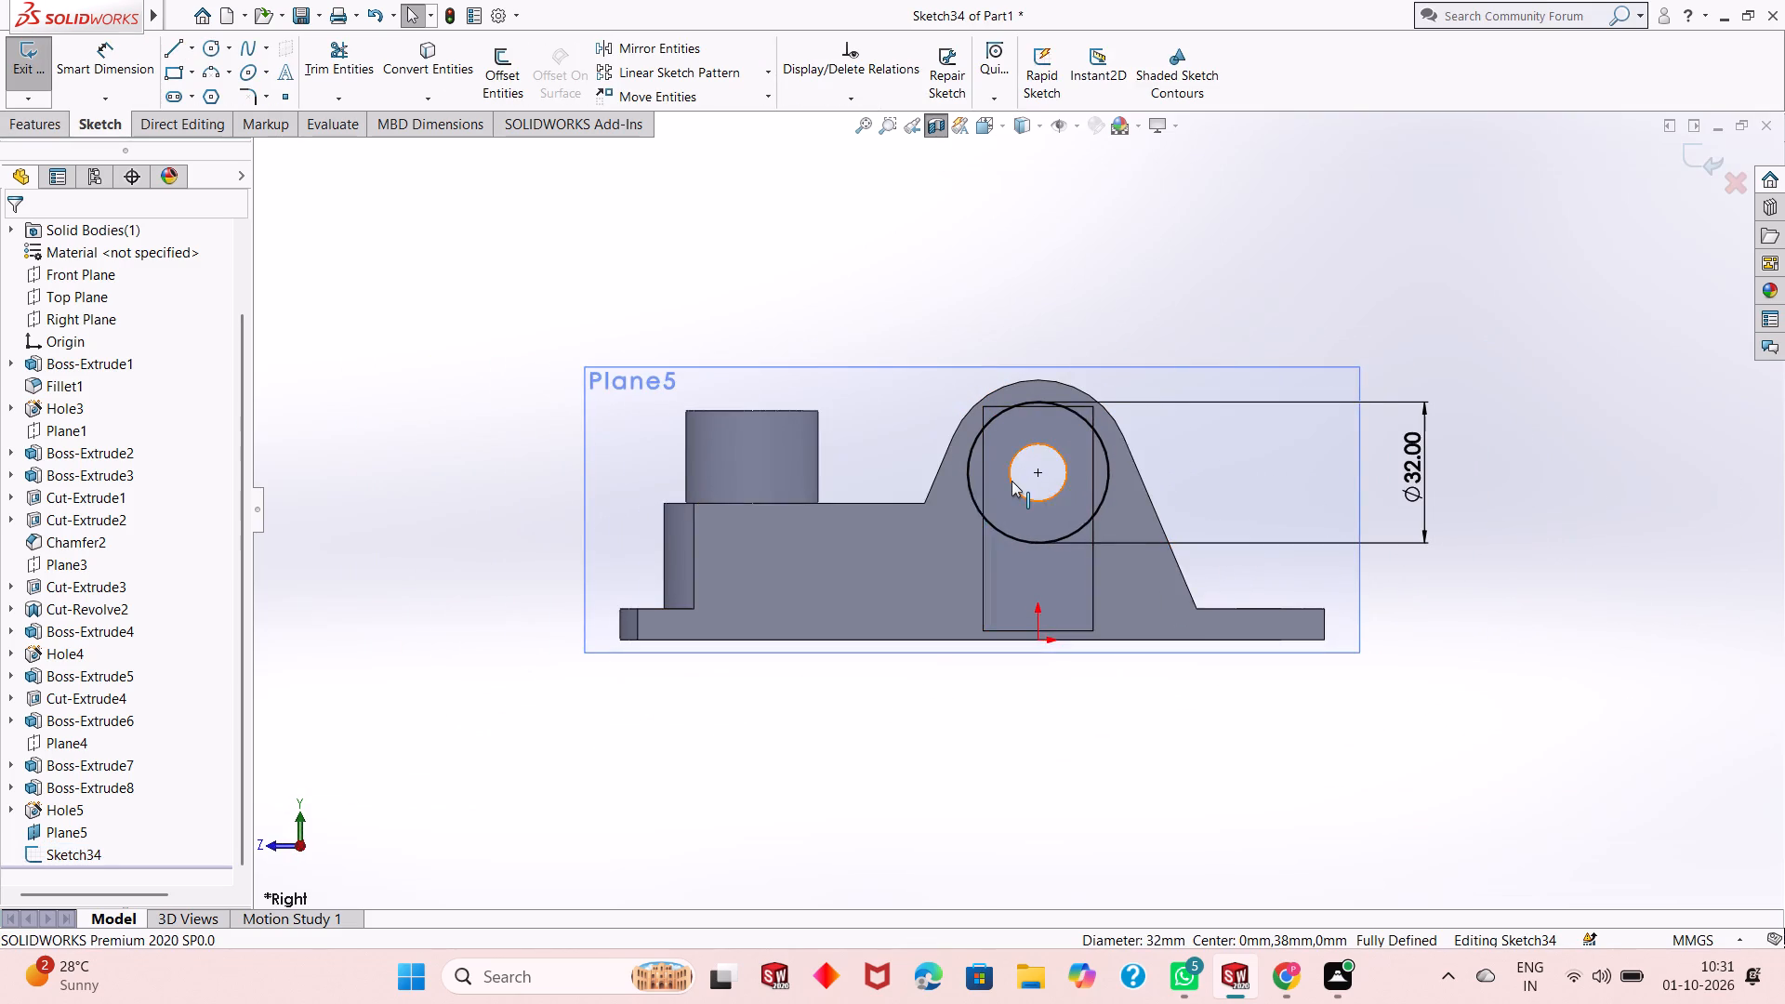
{"action": "scroll", "coordinate": [1011, 481], "scroll_direction": "down", "scroll_amount": 2}
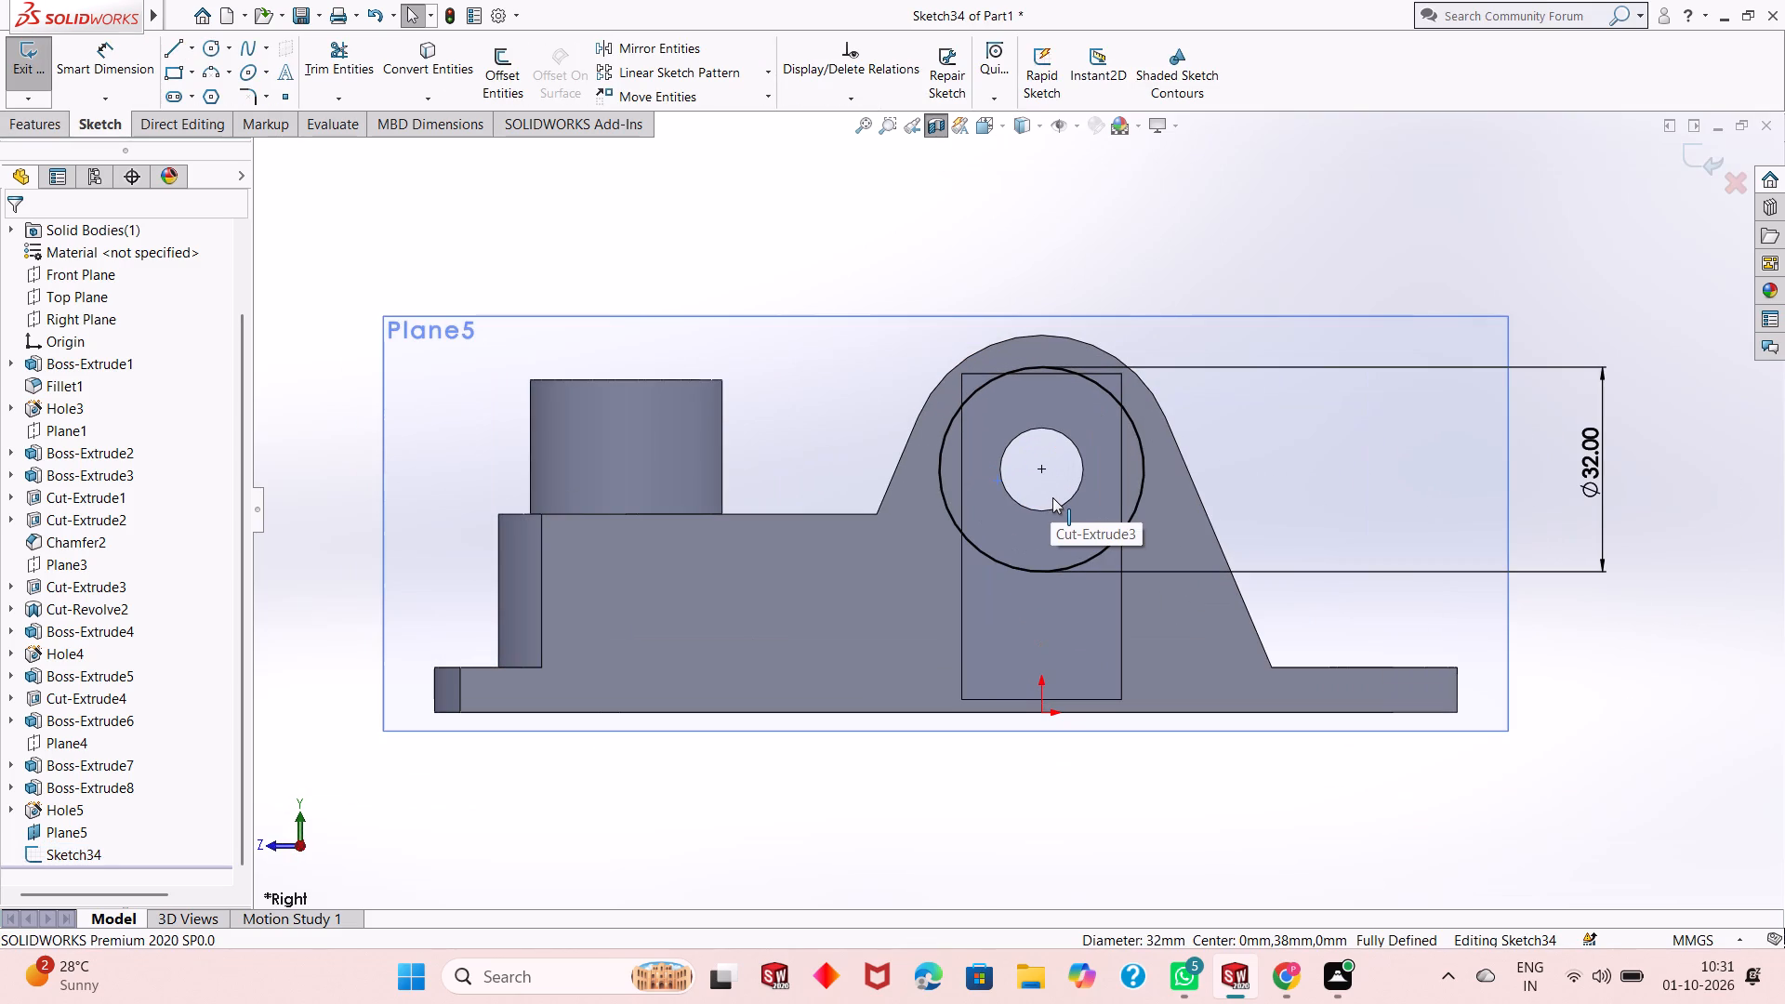
{"action": "left_click", "coordinate": [167, 48]}
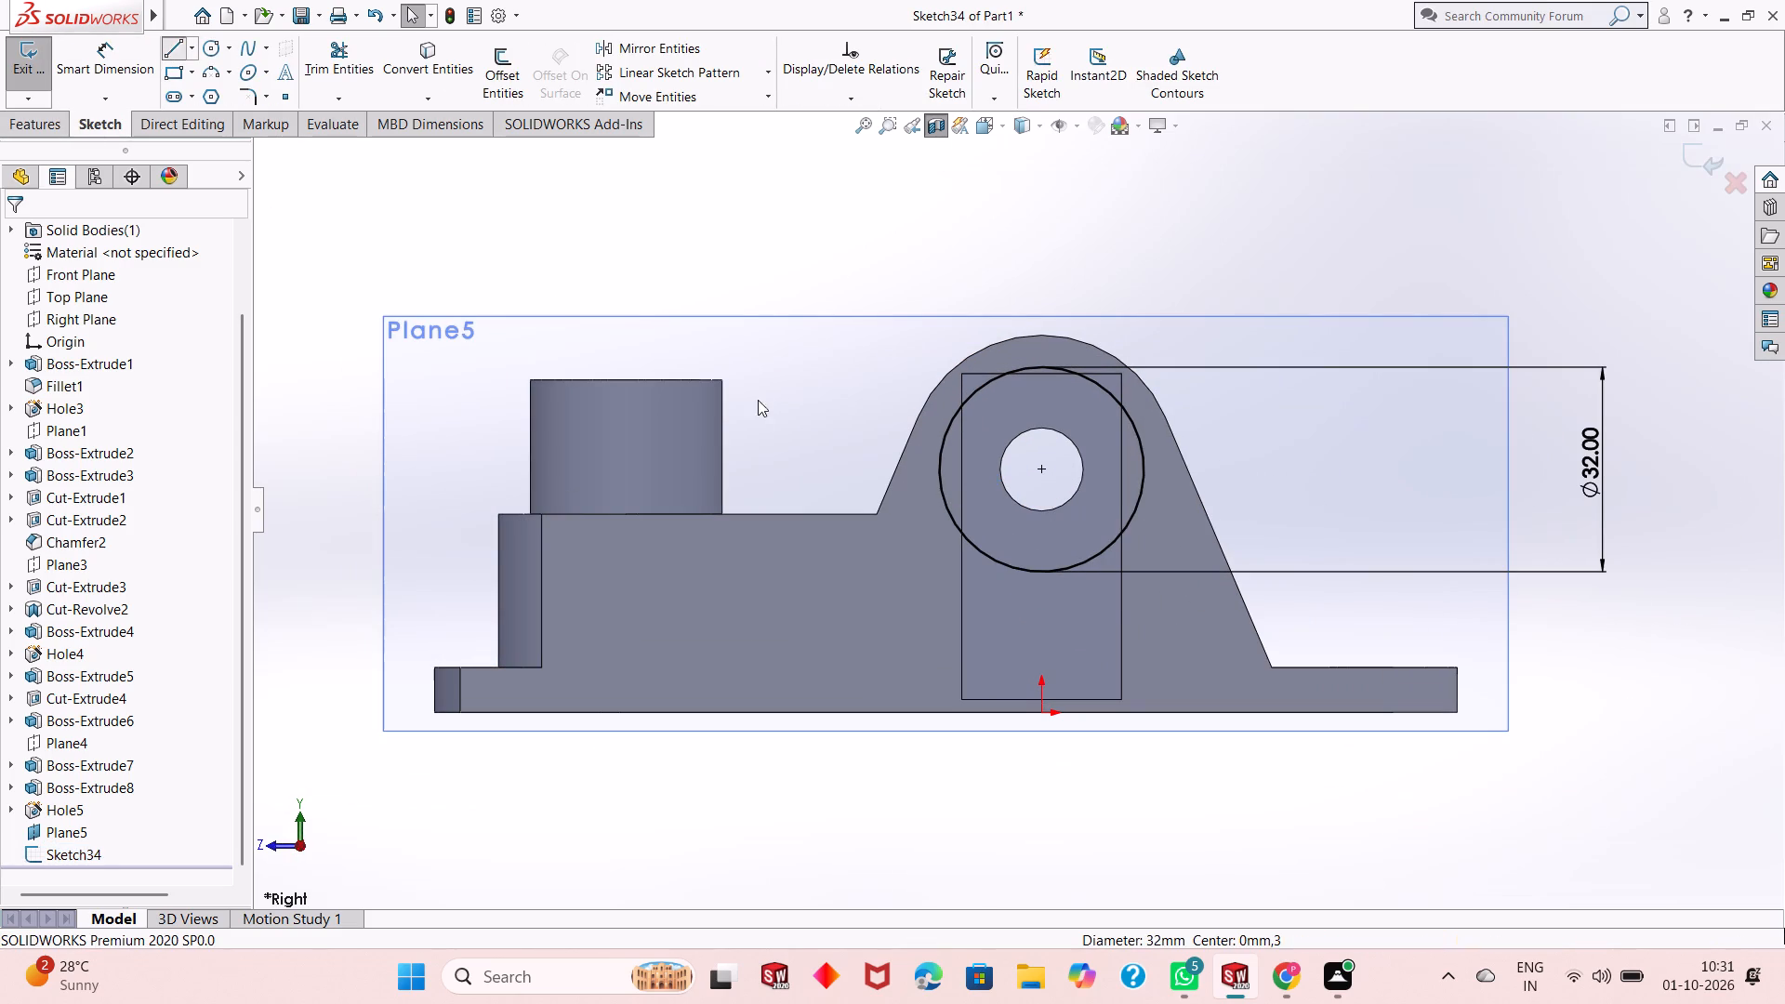
{"action": "left_click", "coordinate": [939, 462]}
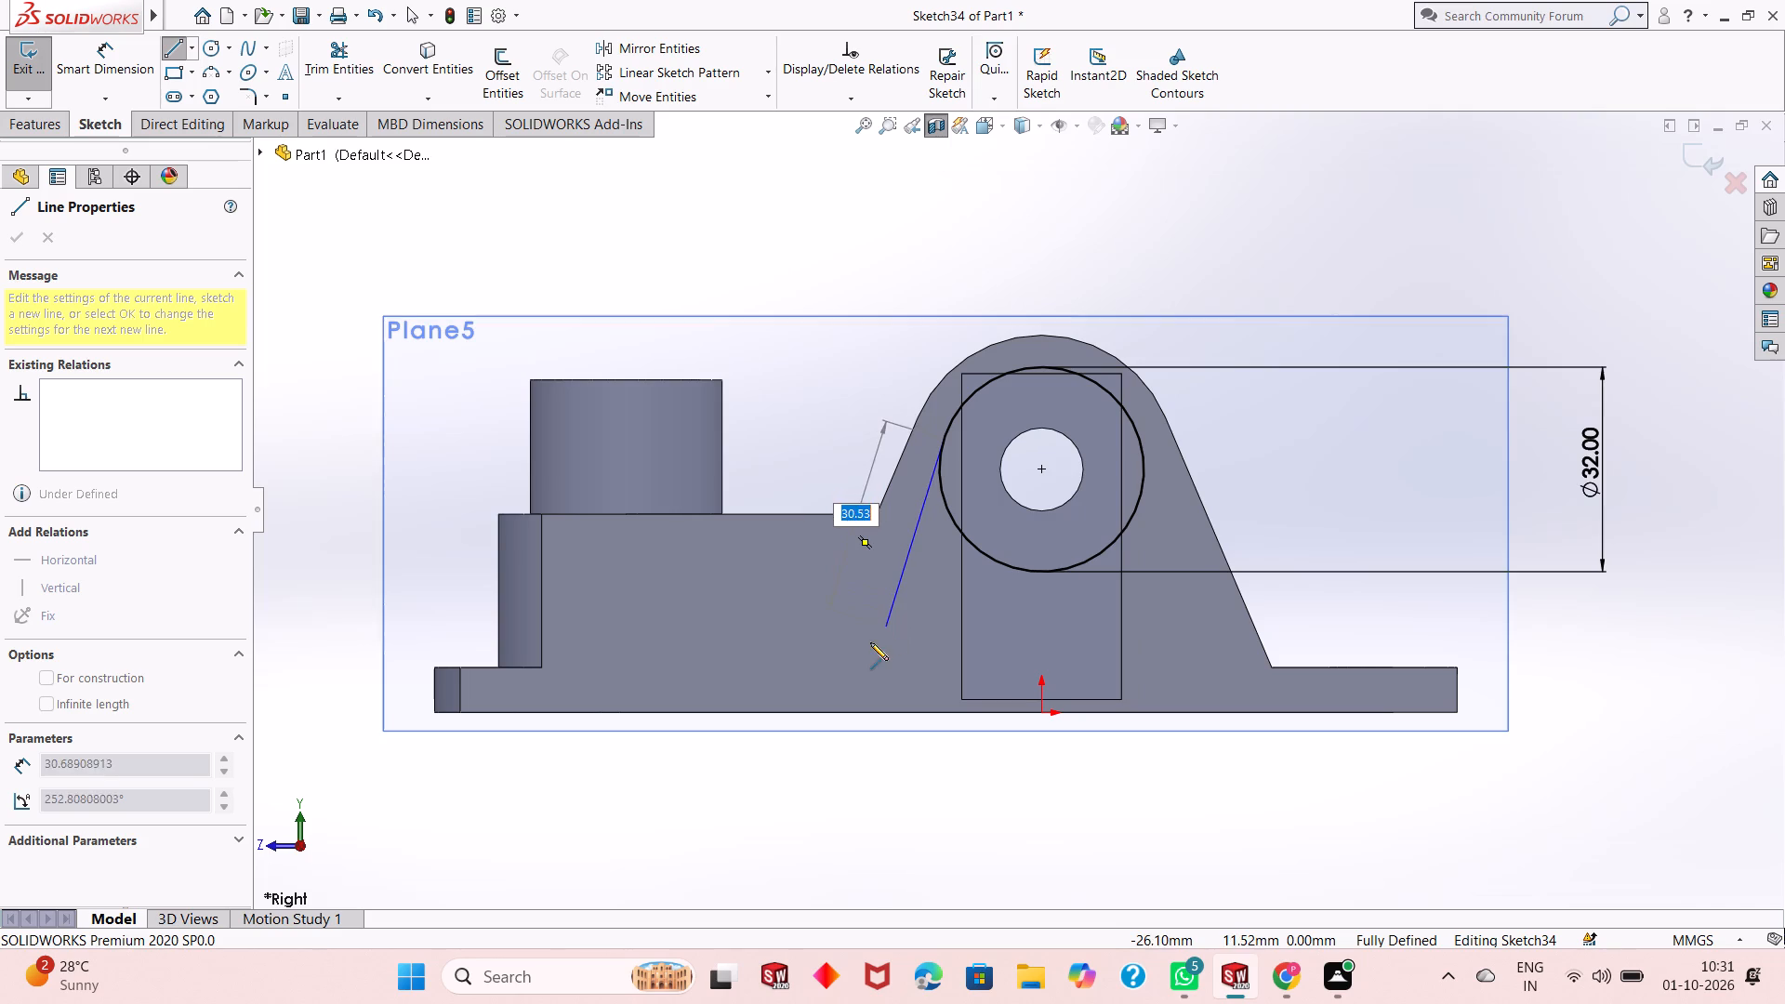
{"action": "left_click", "coordinate": [842, 683]}
{"action": "key", "text": "Escape"}
{"action": "key", "text": "Escape"}
{"action": "key", "text": "Escape"}
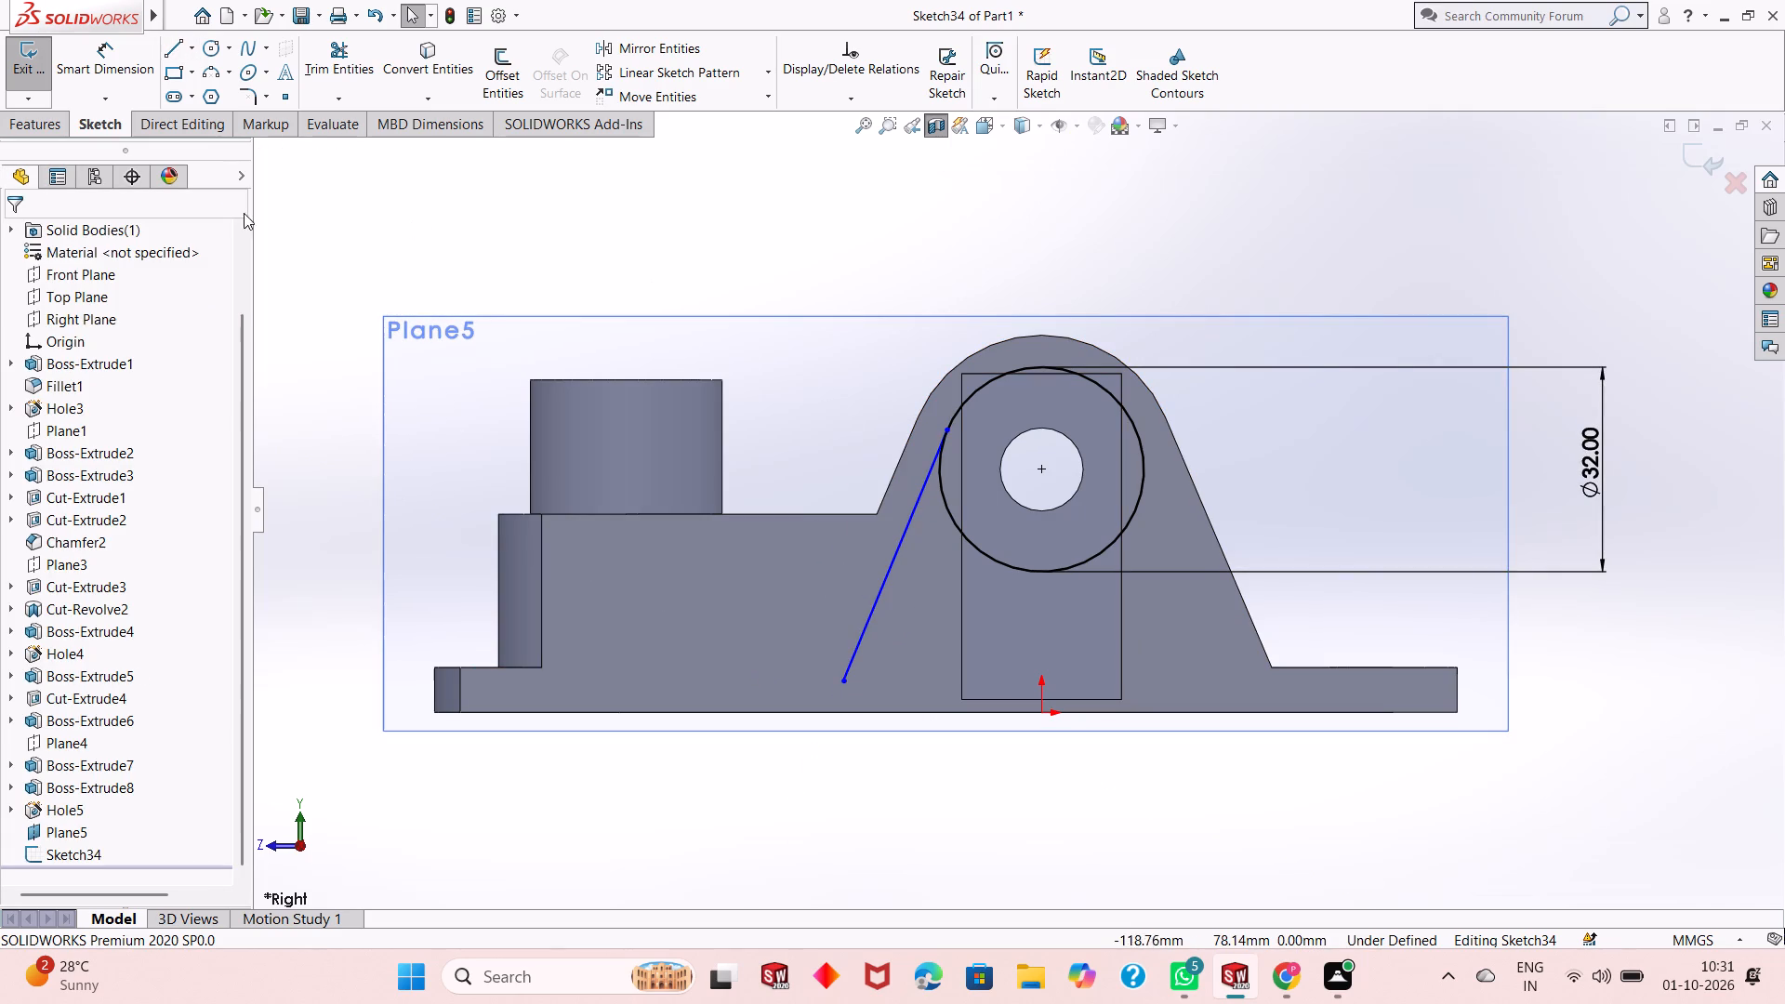
Draw a matching tangent line about 42 mm long on the circle's opposite side, ending level with the first line's lower endpoint.
{"action": "left_click", "coordinate": [176, 49]}
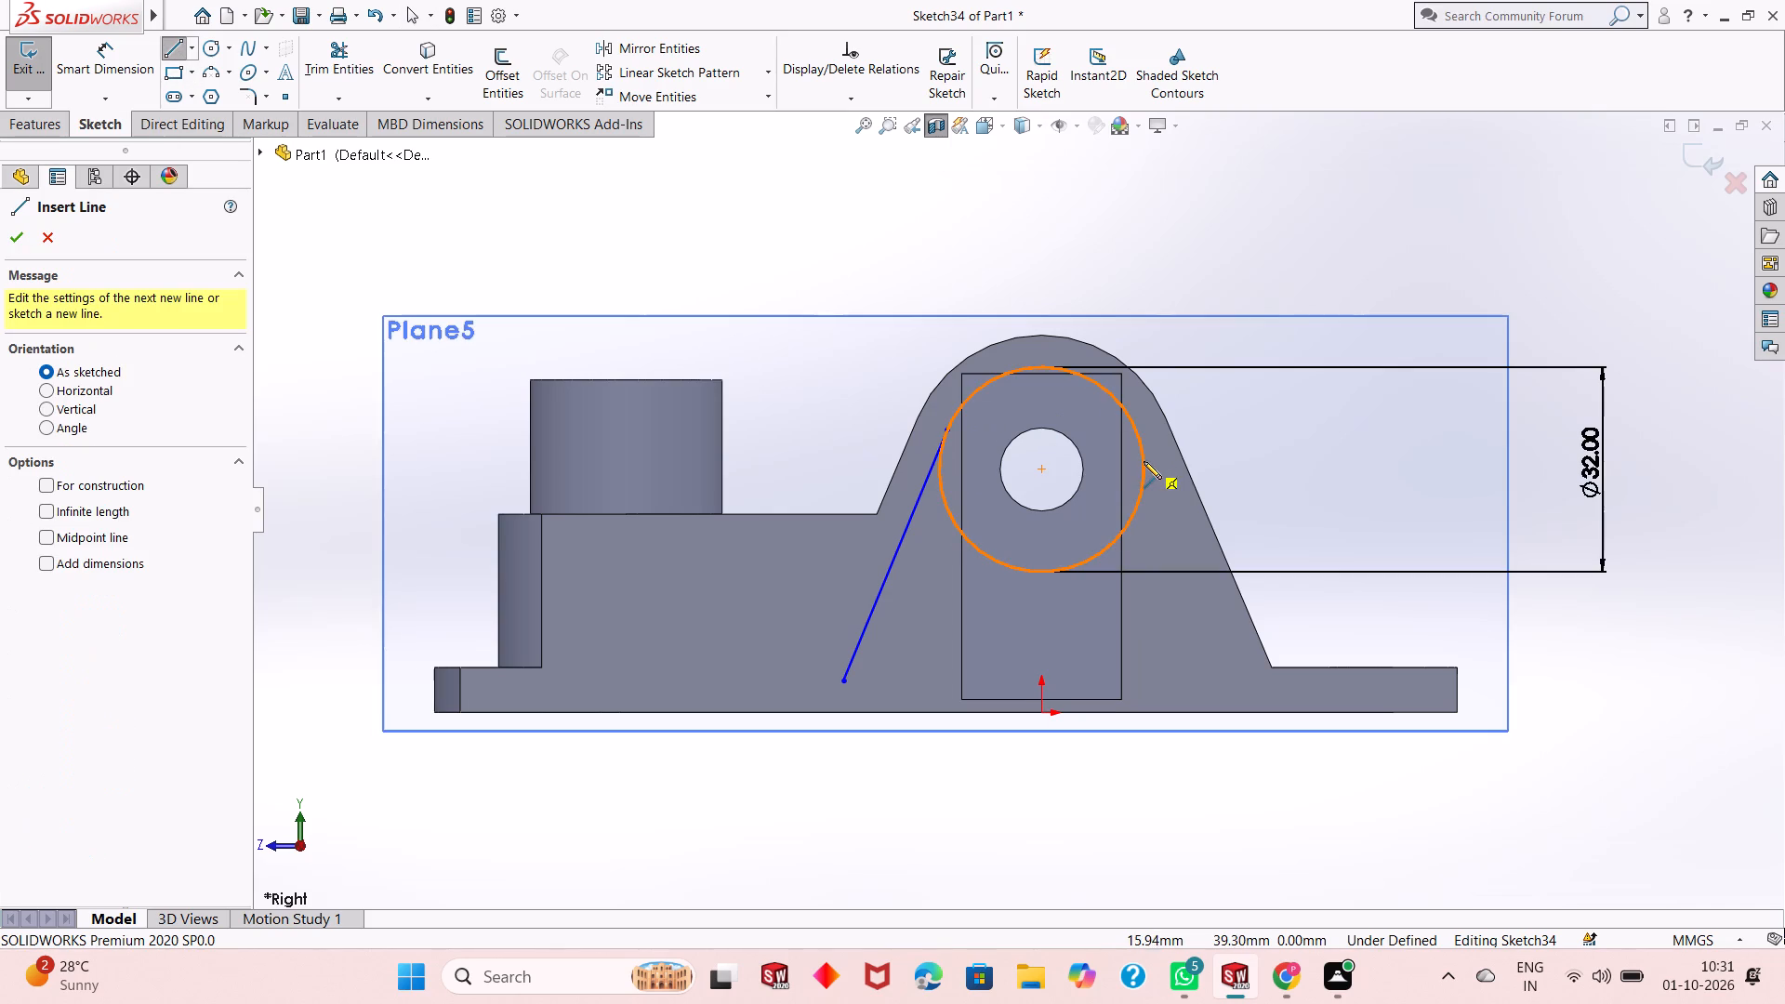
{"action": "left_click", "coordinate": [1138, 435]}
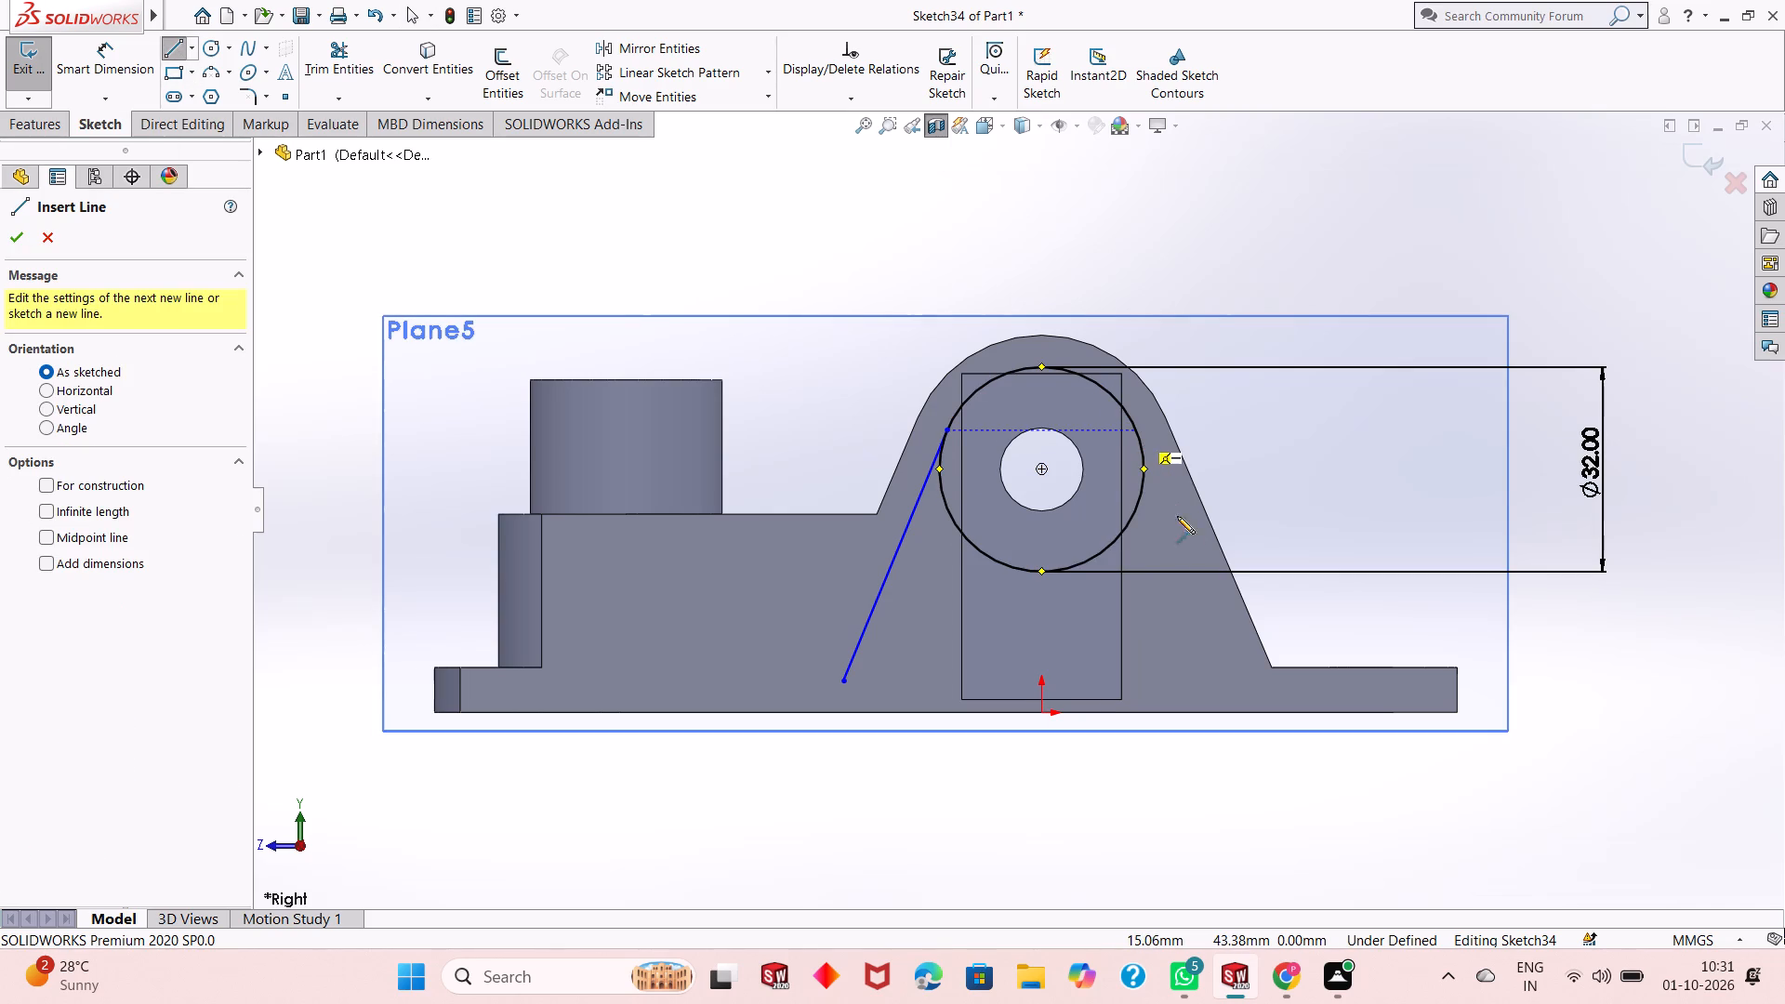
{"action": "left_click", "coordinate": [1240, 681]}
{"action": "key", "text": "Escape"}
{"action": "key", "text": "Escape"}
{"action": "key", "text": "Escape"}
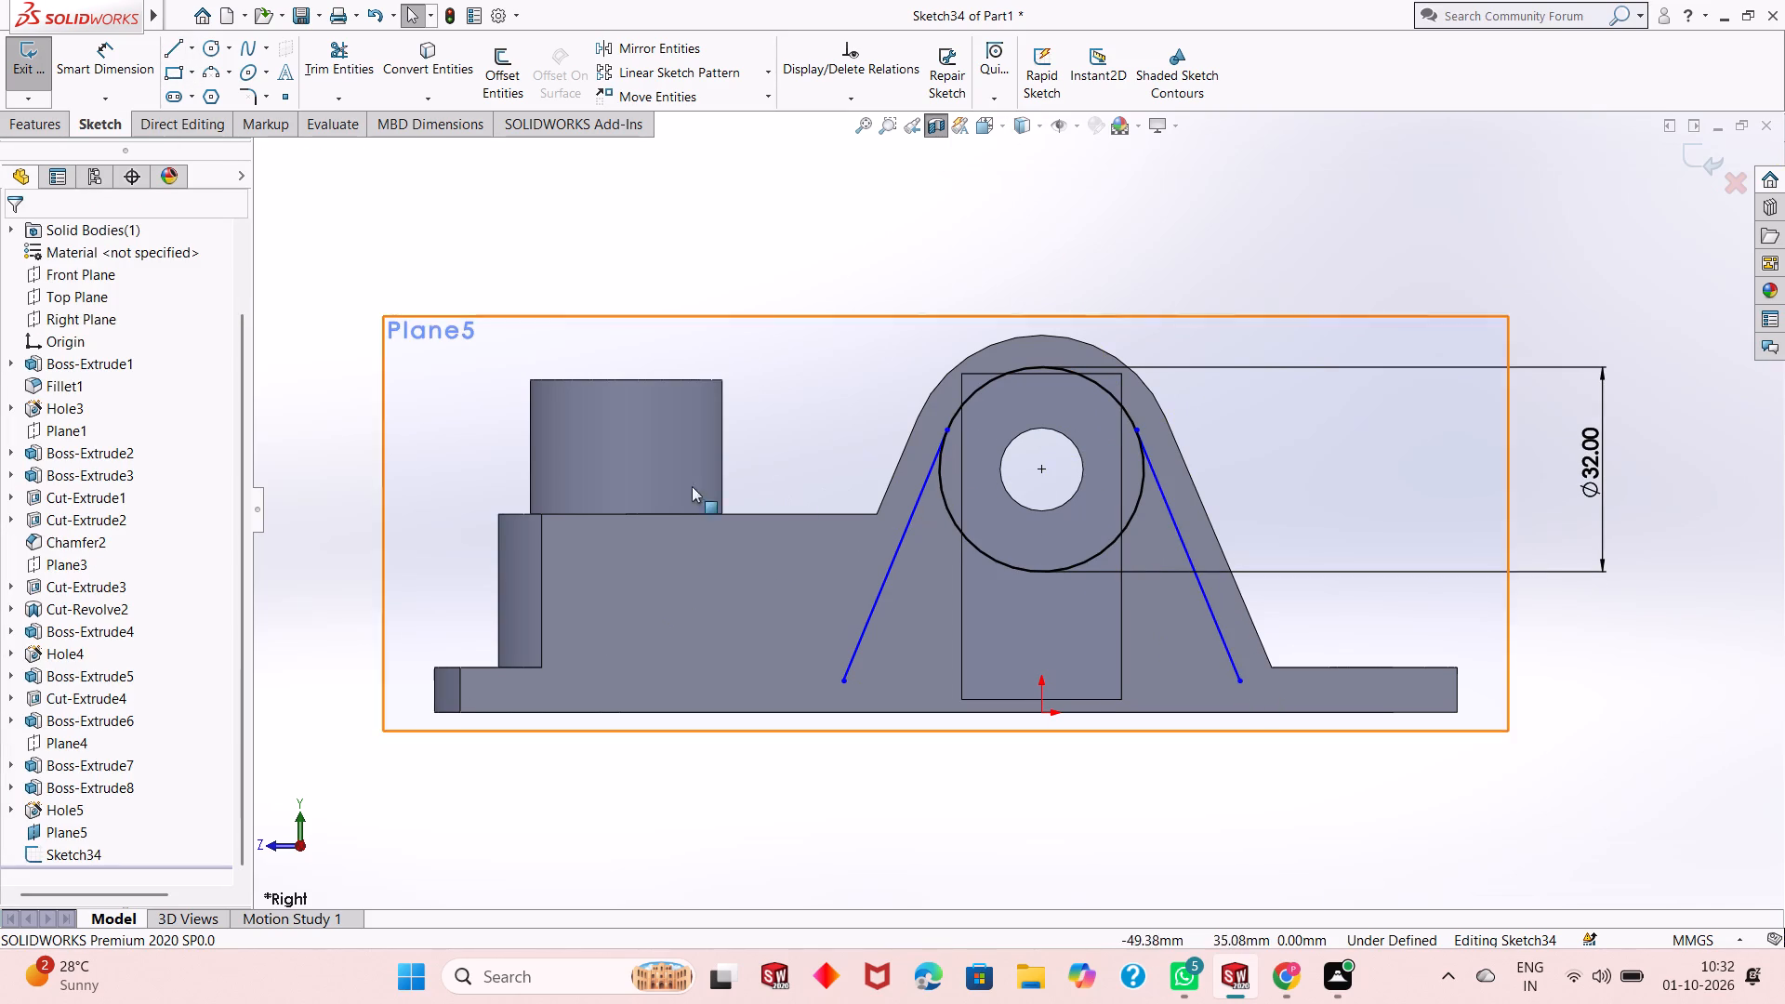
{"action": "key", "text": "Escape"}
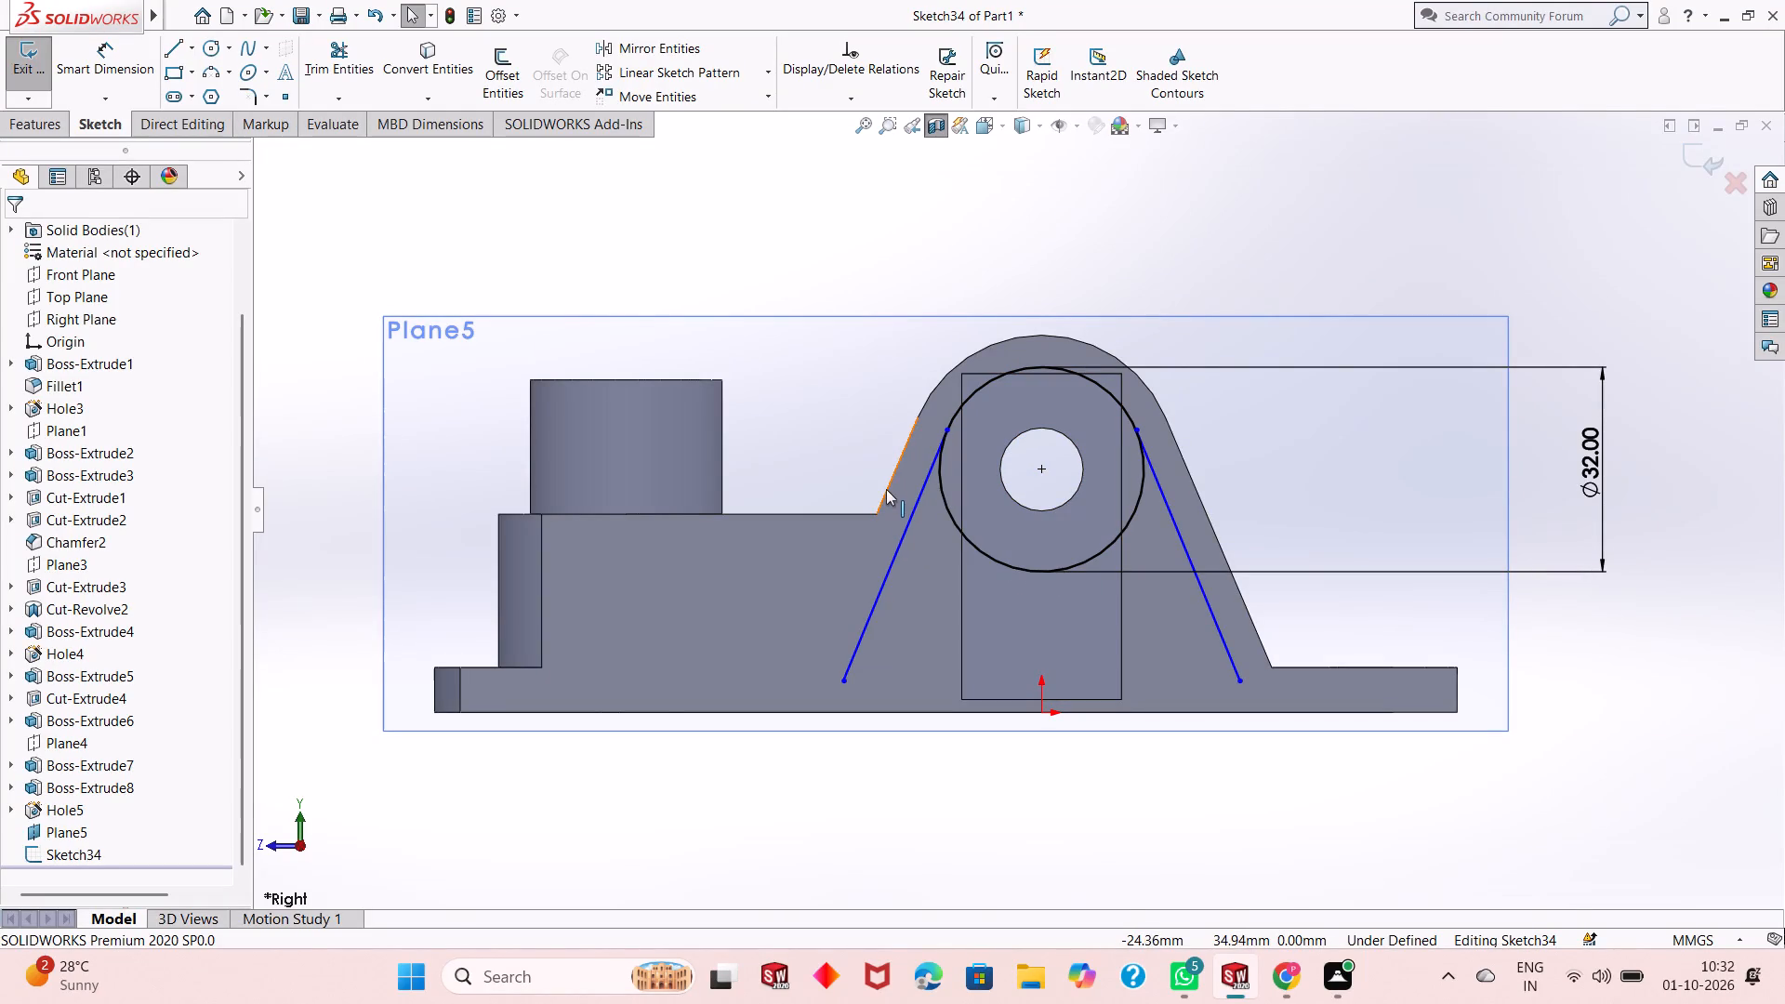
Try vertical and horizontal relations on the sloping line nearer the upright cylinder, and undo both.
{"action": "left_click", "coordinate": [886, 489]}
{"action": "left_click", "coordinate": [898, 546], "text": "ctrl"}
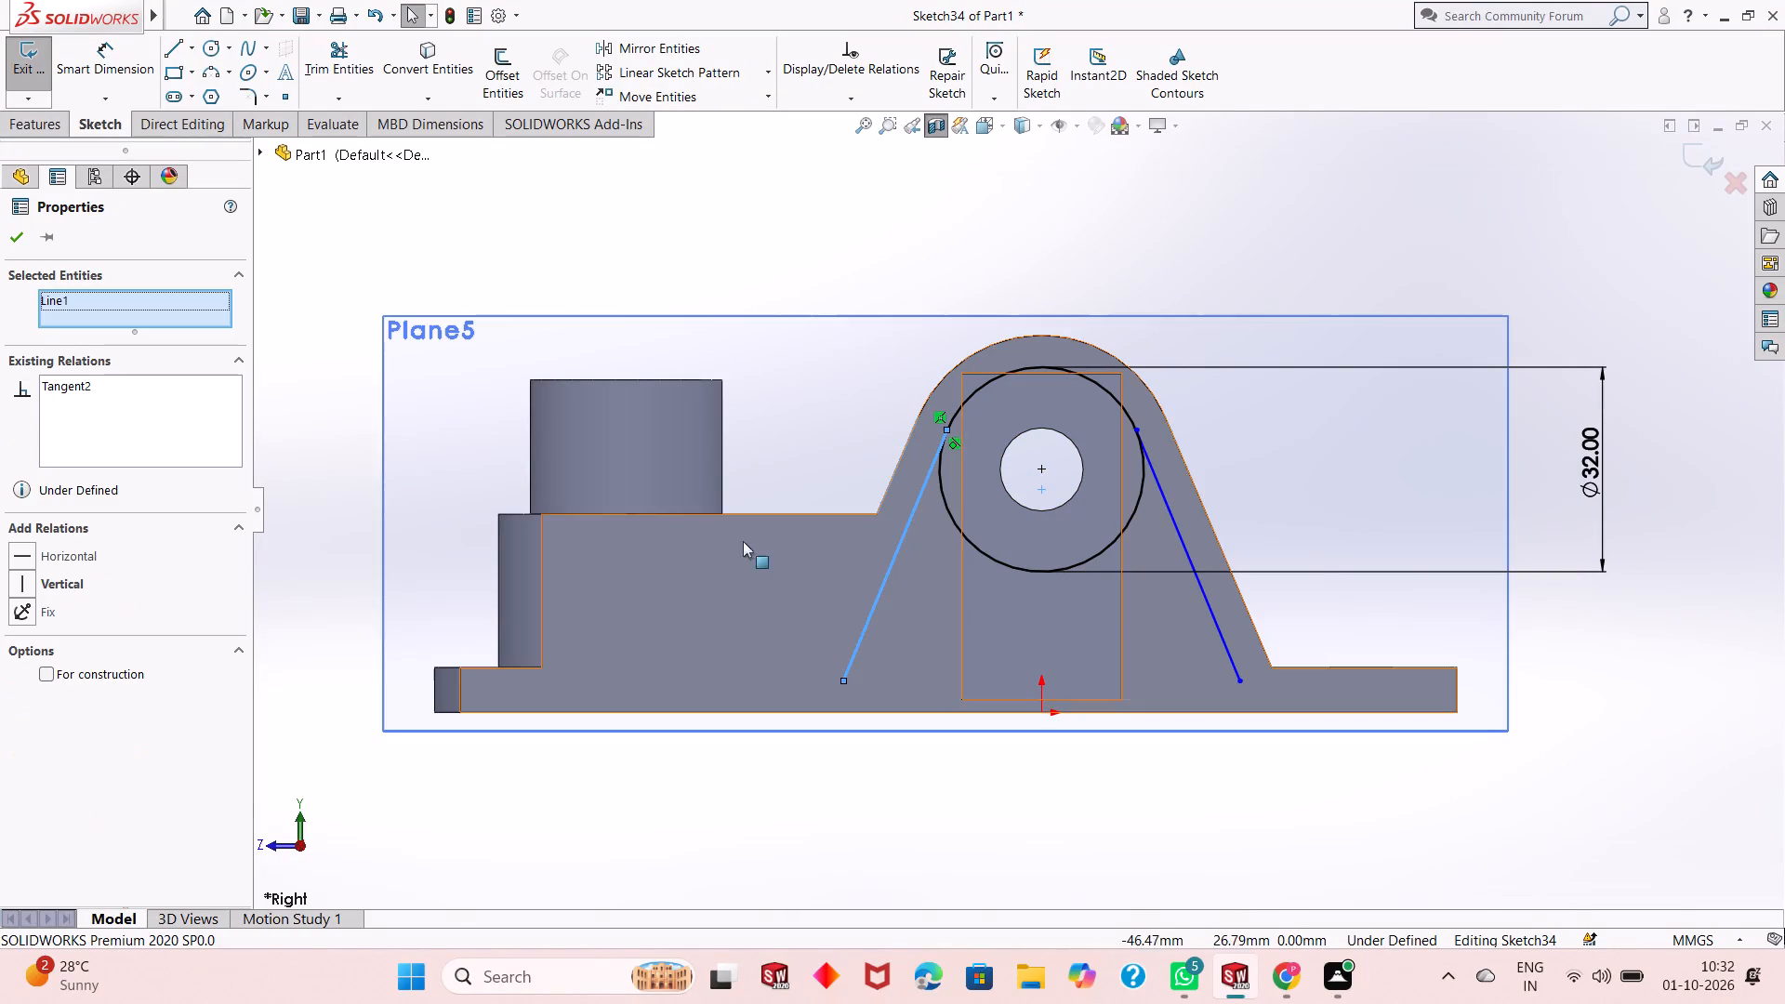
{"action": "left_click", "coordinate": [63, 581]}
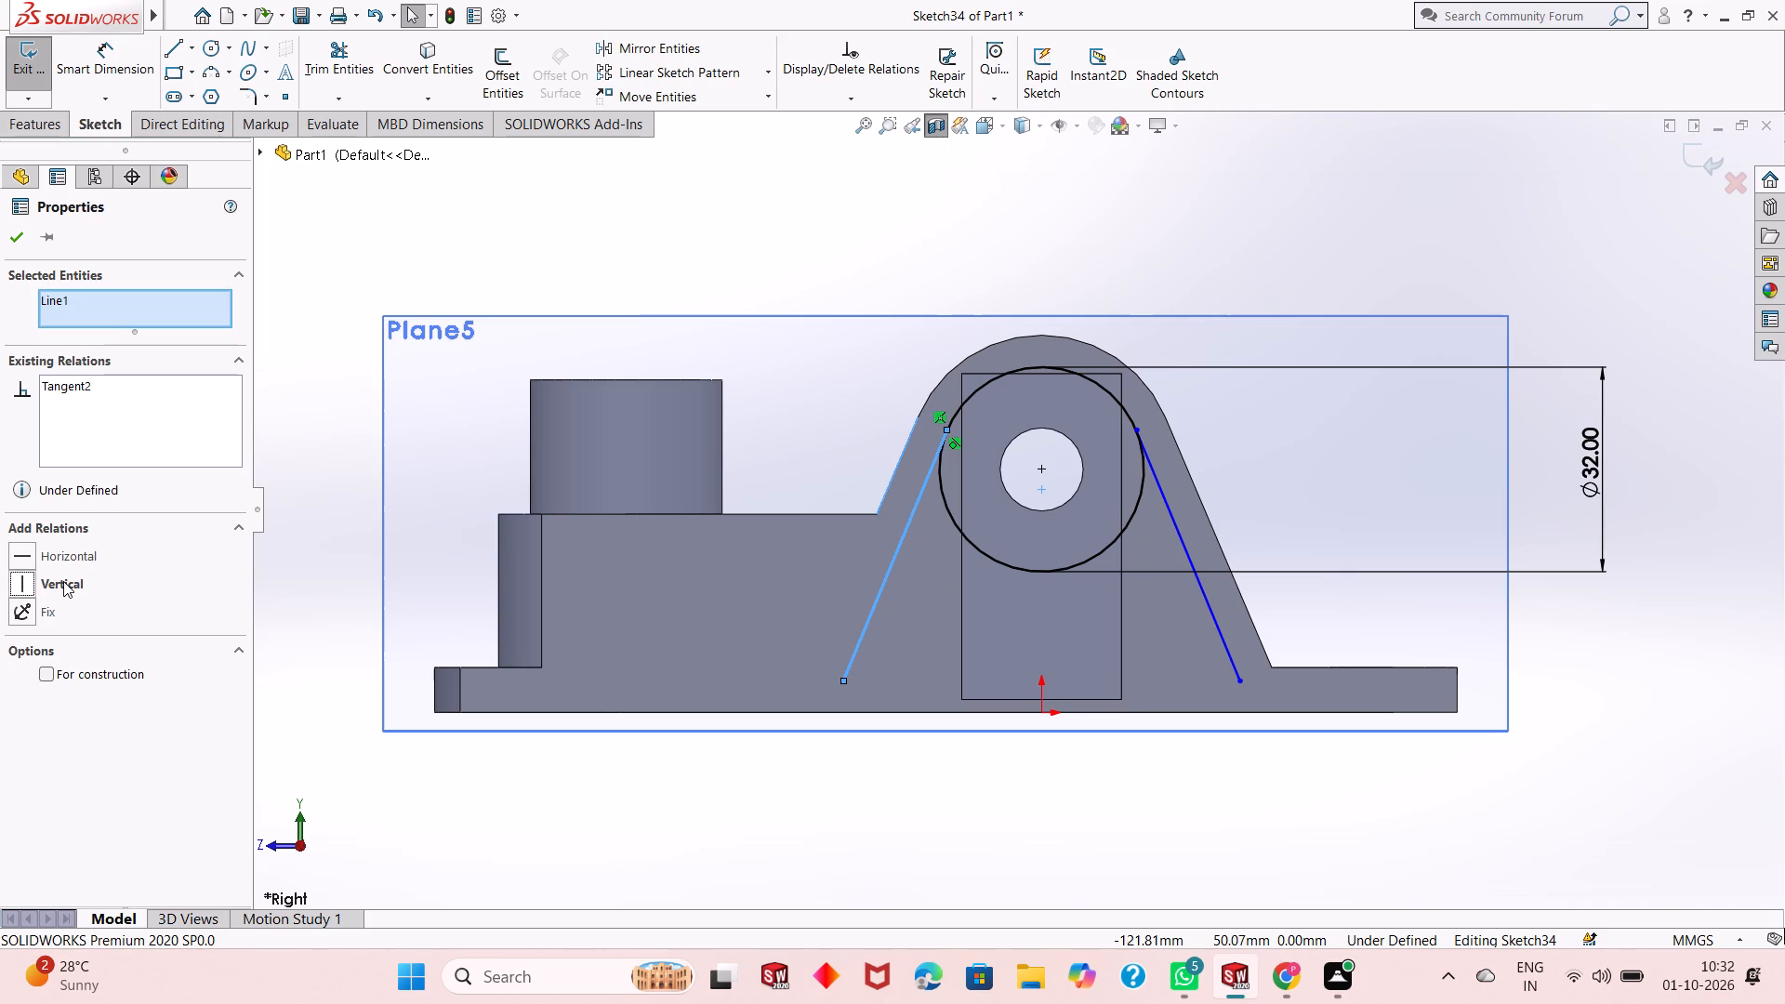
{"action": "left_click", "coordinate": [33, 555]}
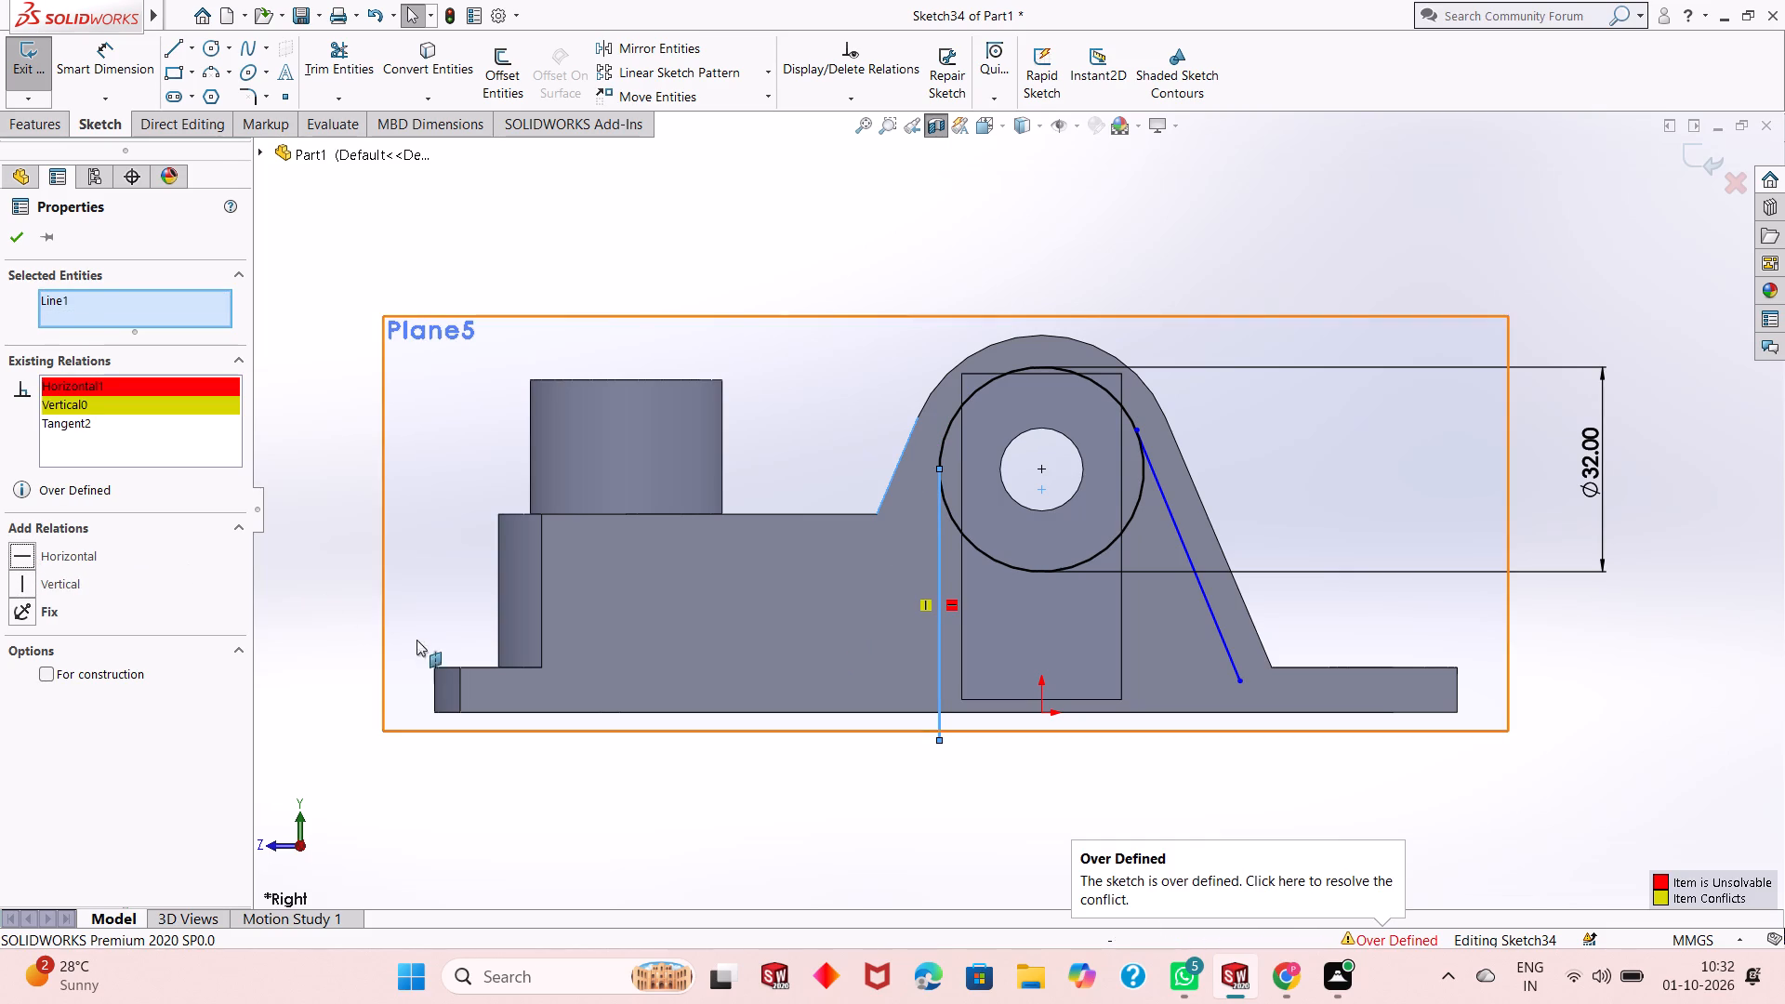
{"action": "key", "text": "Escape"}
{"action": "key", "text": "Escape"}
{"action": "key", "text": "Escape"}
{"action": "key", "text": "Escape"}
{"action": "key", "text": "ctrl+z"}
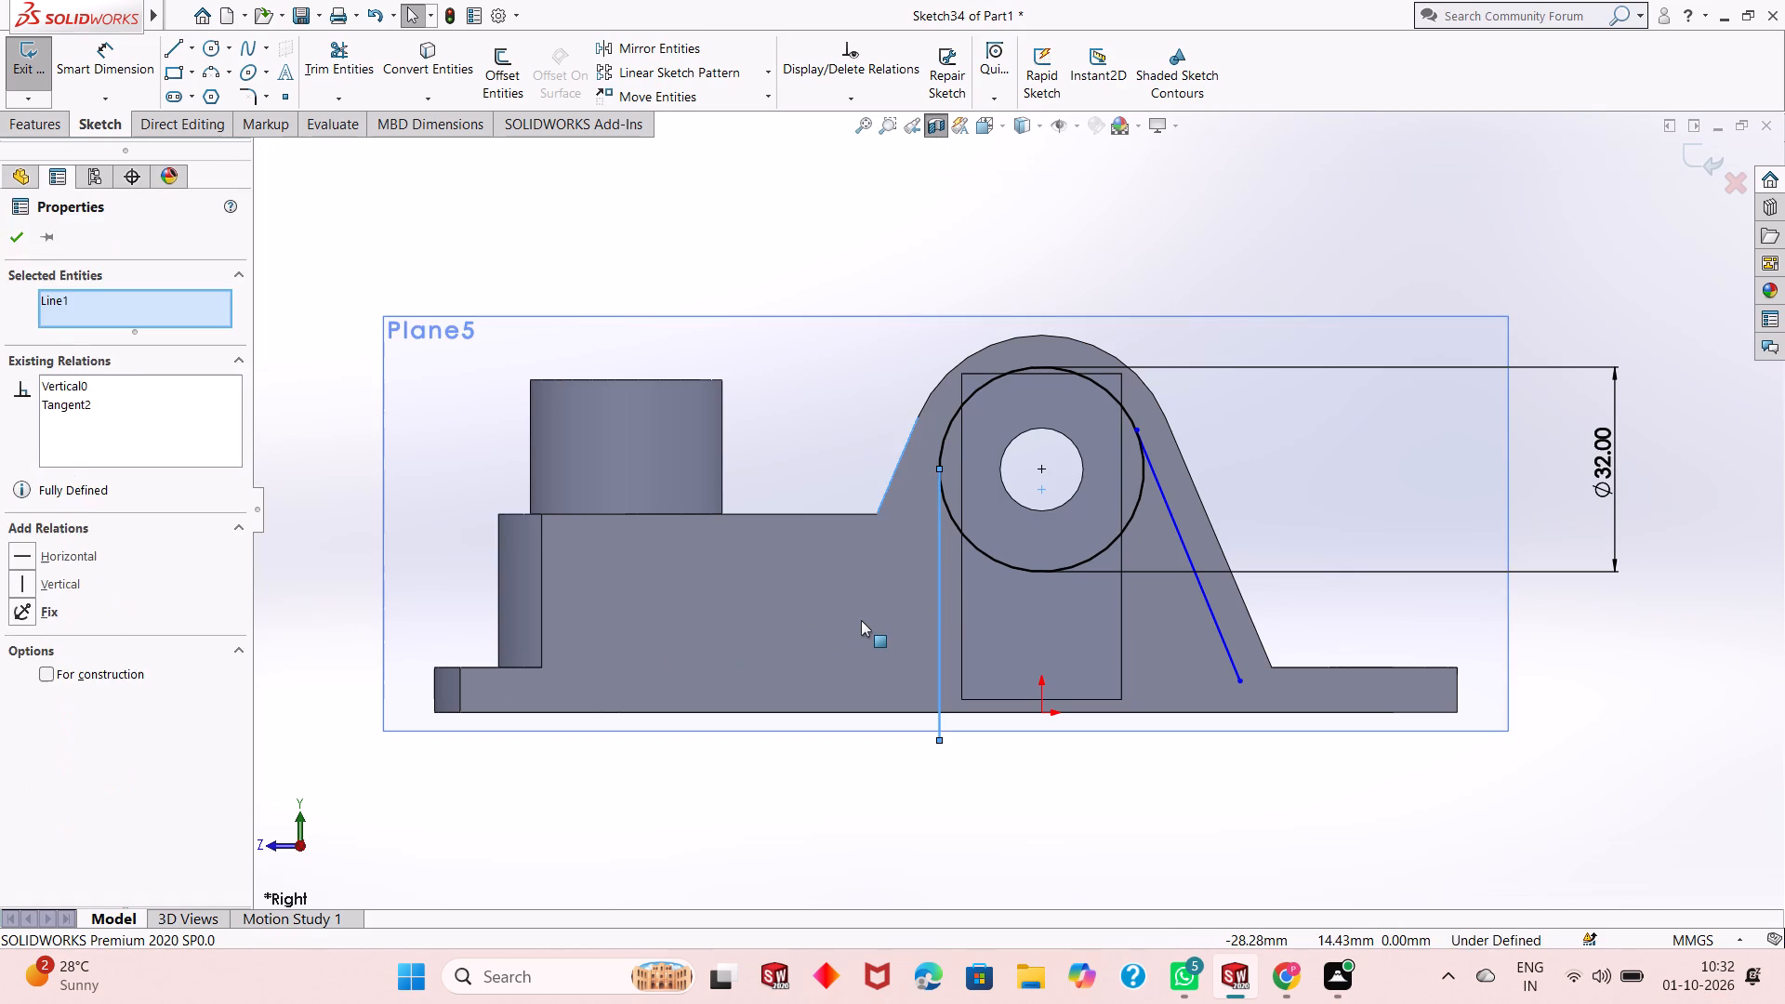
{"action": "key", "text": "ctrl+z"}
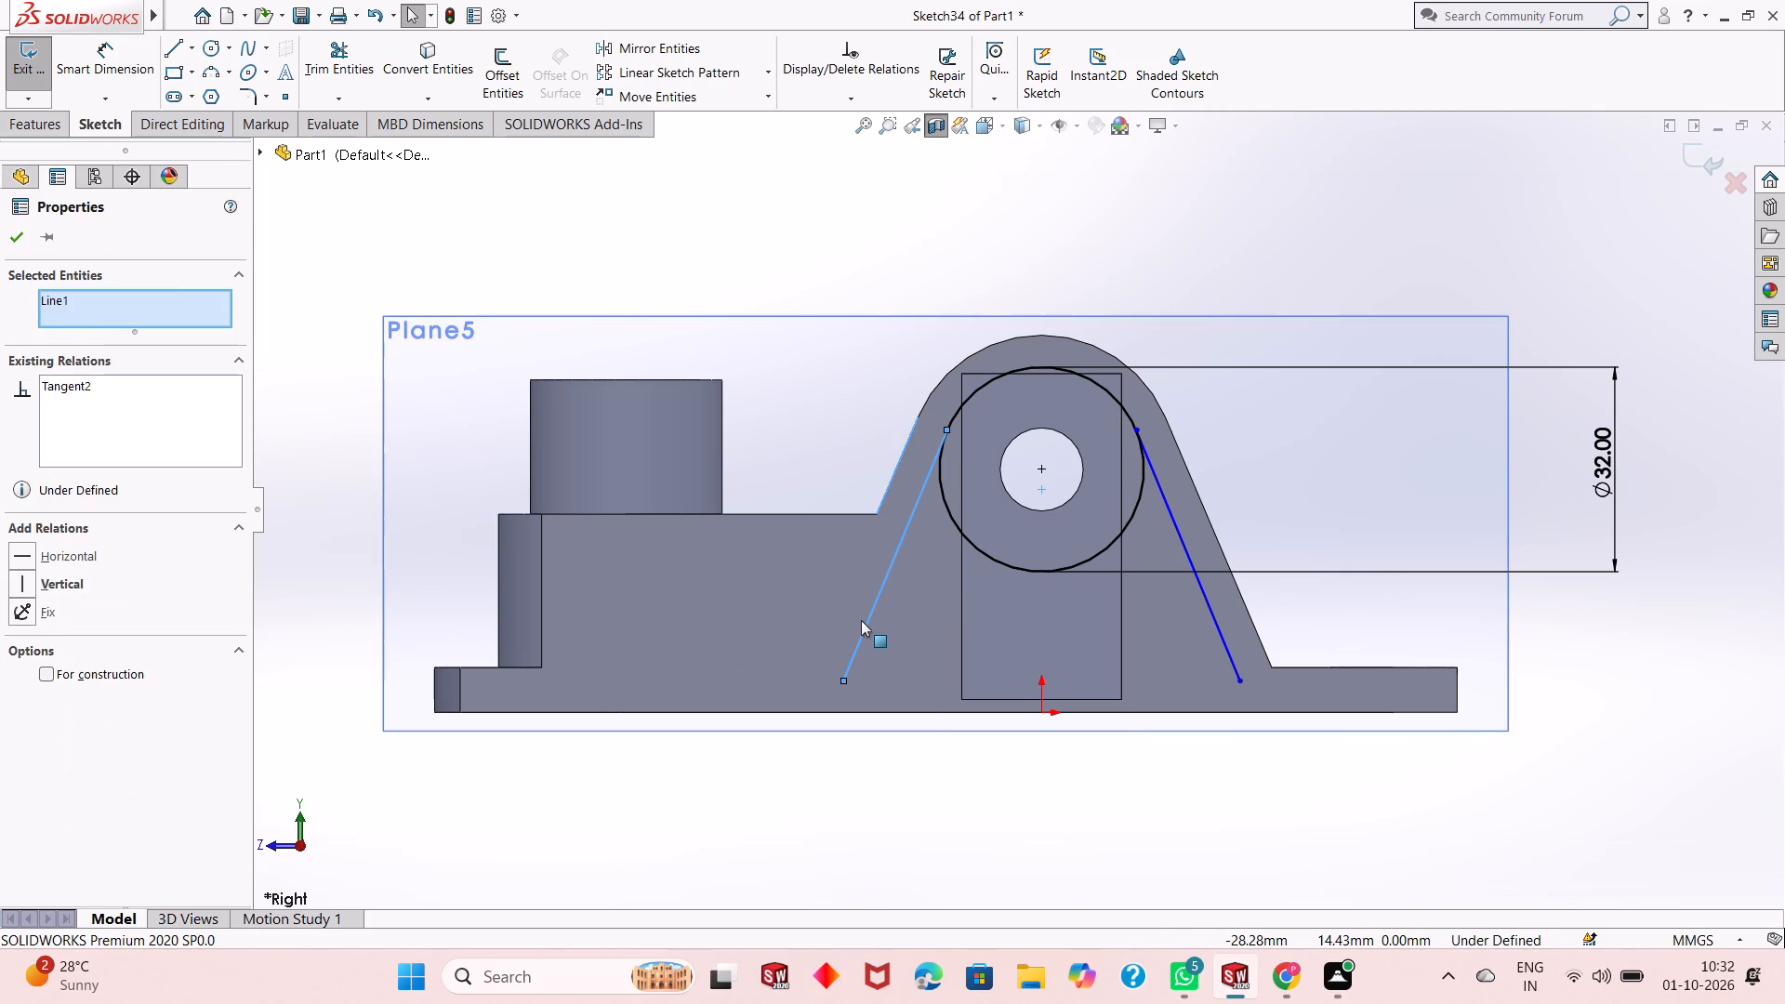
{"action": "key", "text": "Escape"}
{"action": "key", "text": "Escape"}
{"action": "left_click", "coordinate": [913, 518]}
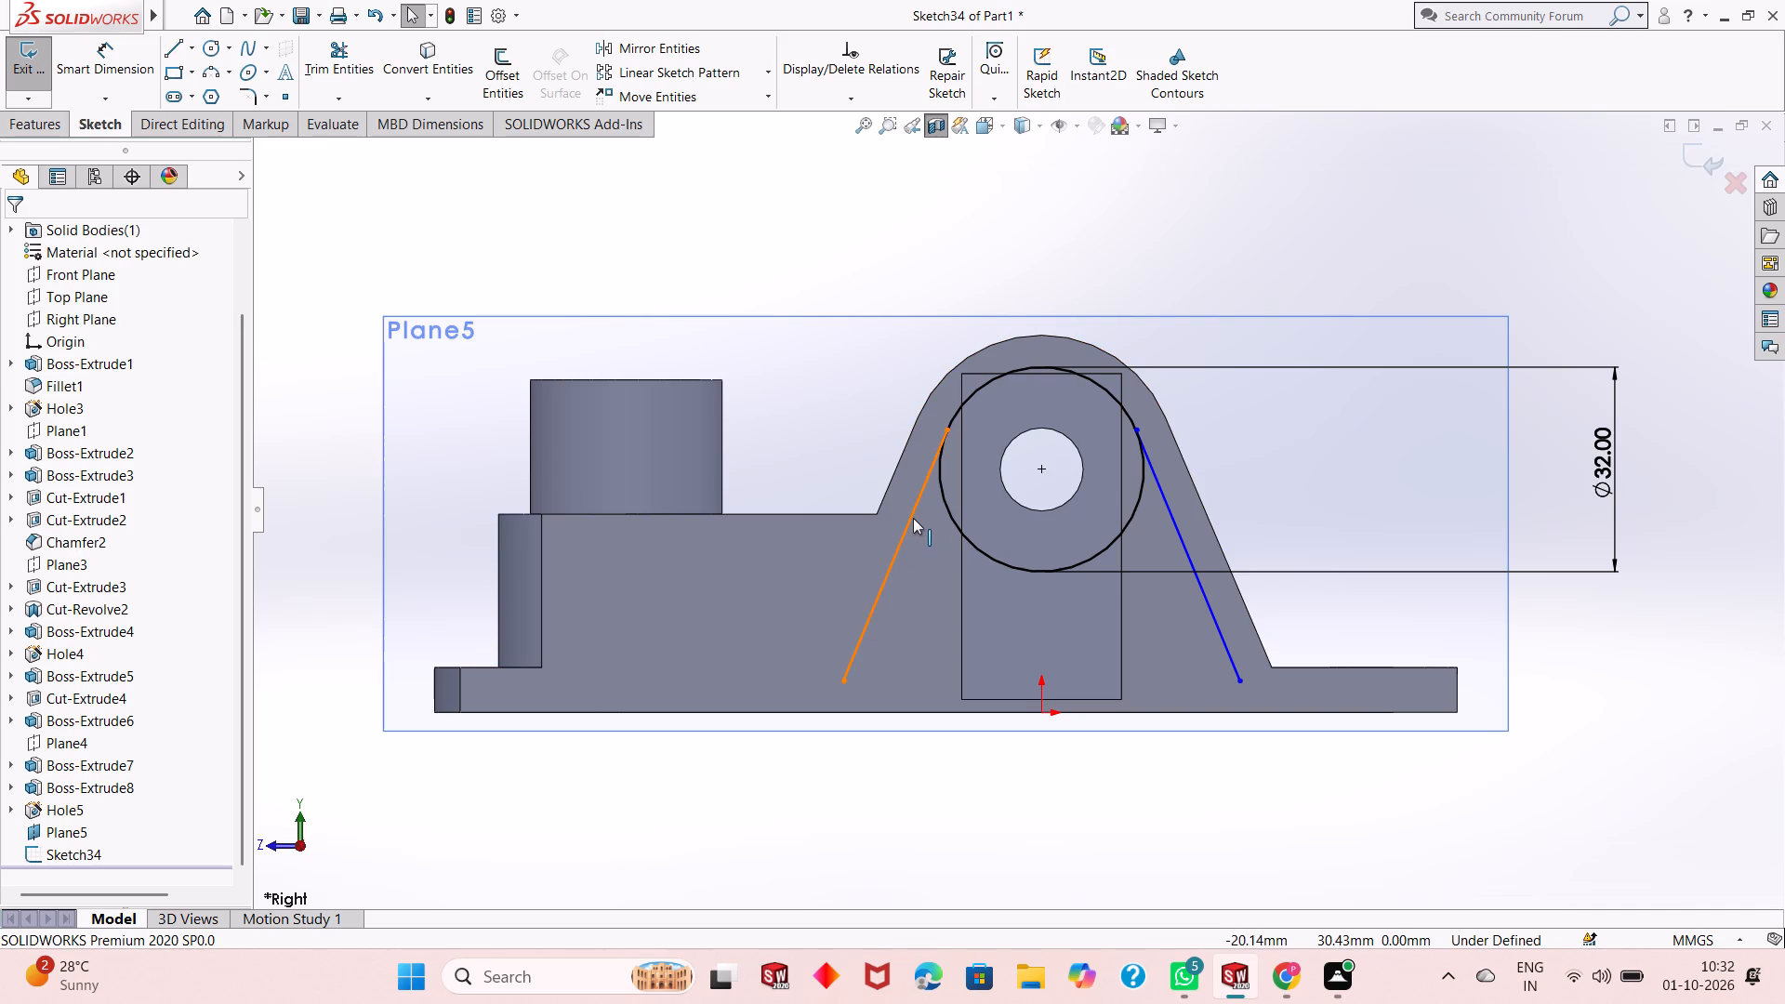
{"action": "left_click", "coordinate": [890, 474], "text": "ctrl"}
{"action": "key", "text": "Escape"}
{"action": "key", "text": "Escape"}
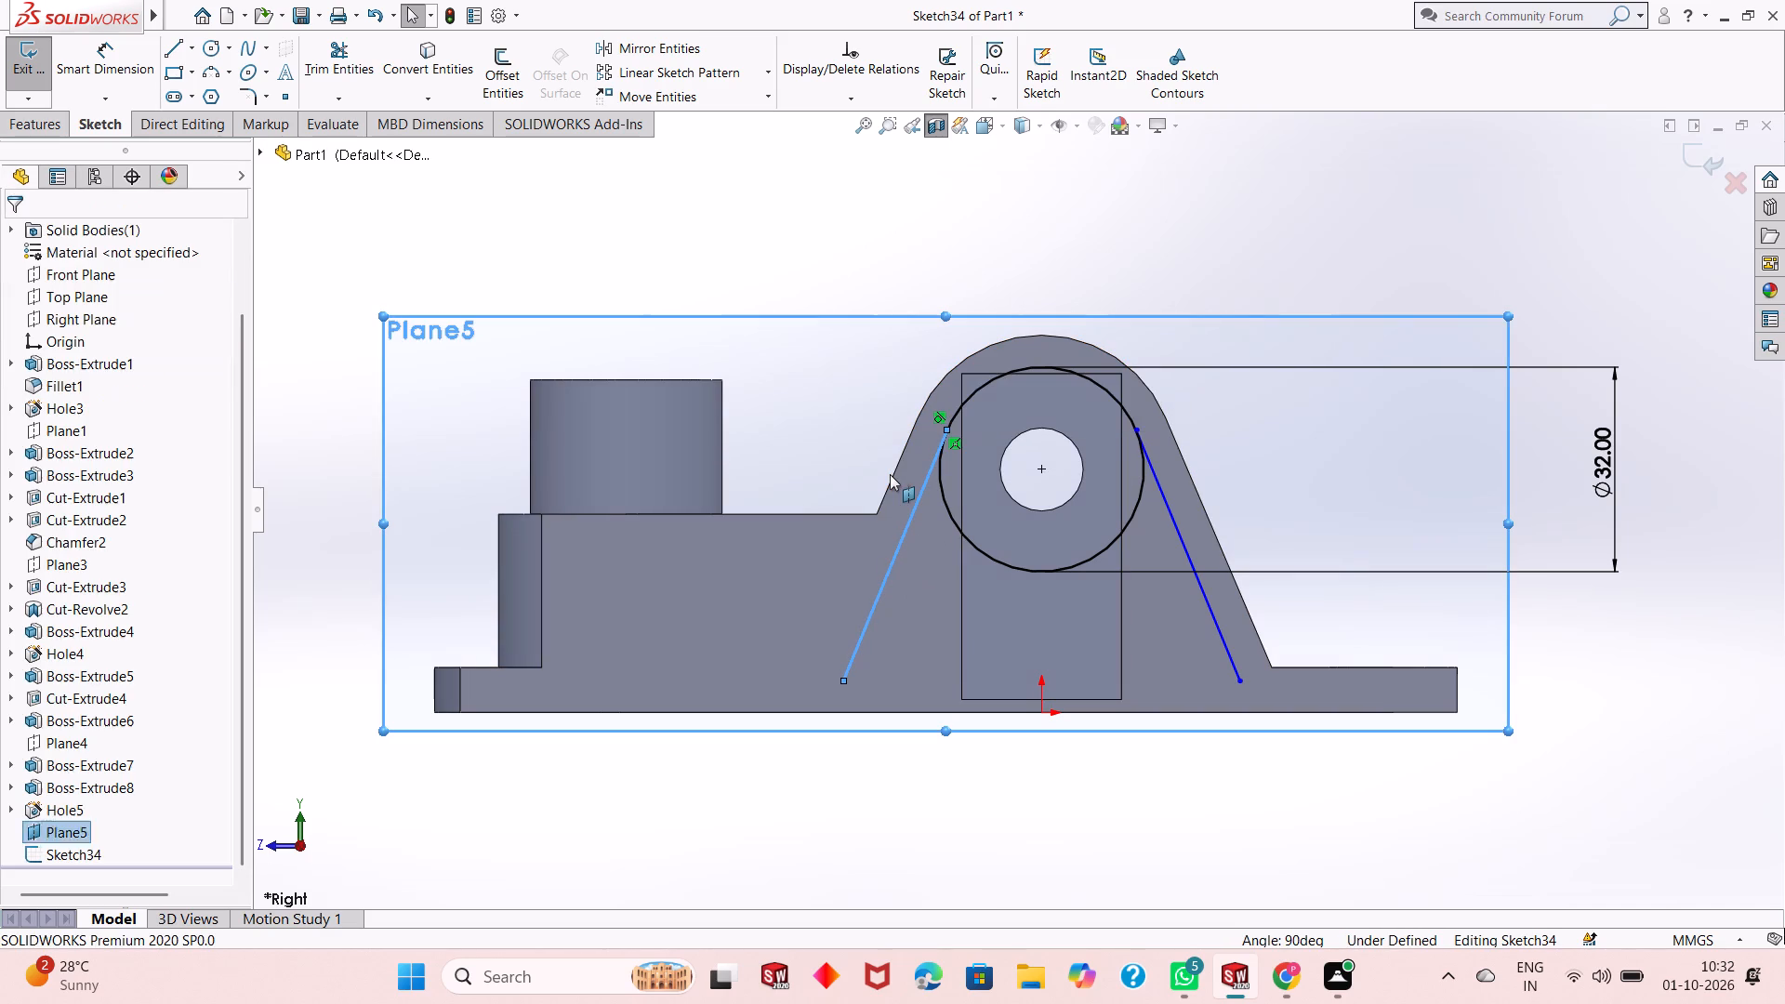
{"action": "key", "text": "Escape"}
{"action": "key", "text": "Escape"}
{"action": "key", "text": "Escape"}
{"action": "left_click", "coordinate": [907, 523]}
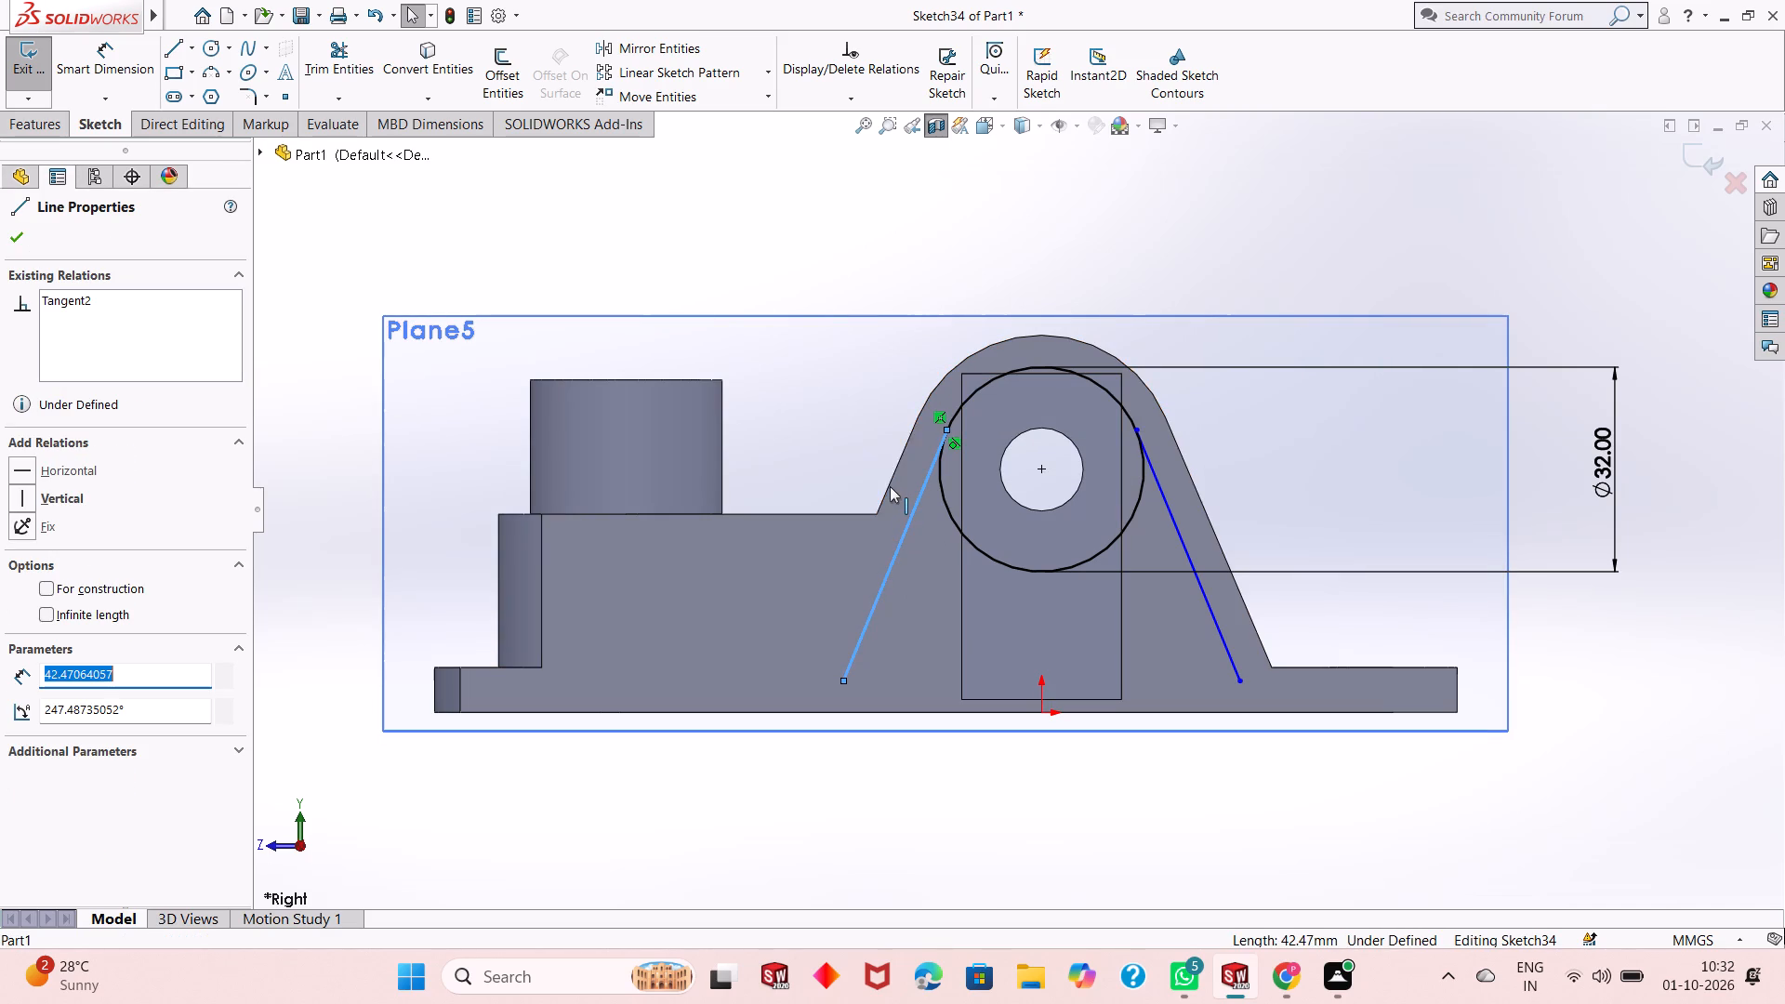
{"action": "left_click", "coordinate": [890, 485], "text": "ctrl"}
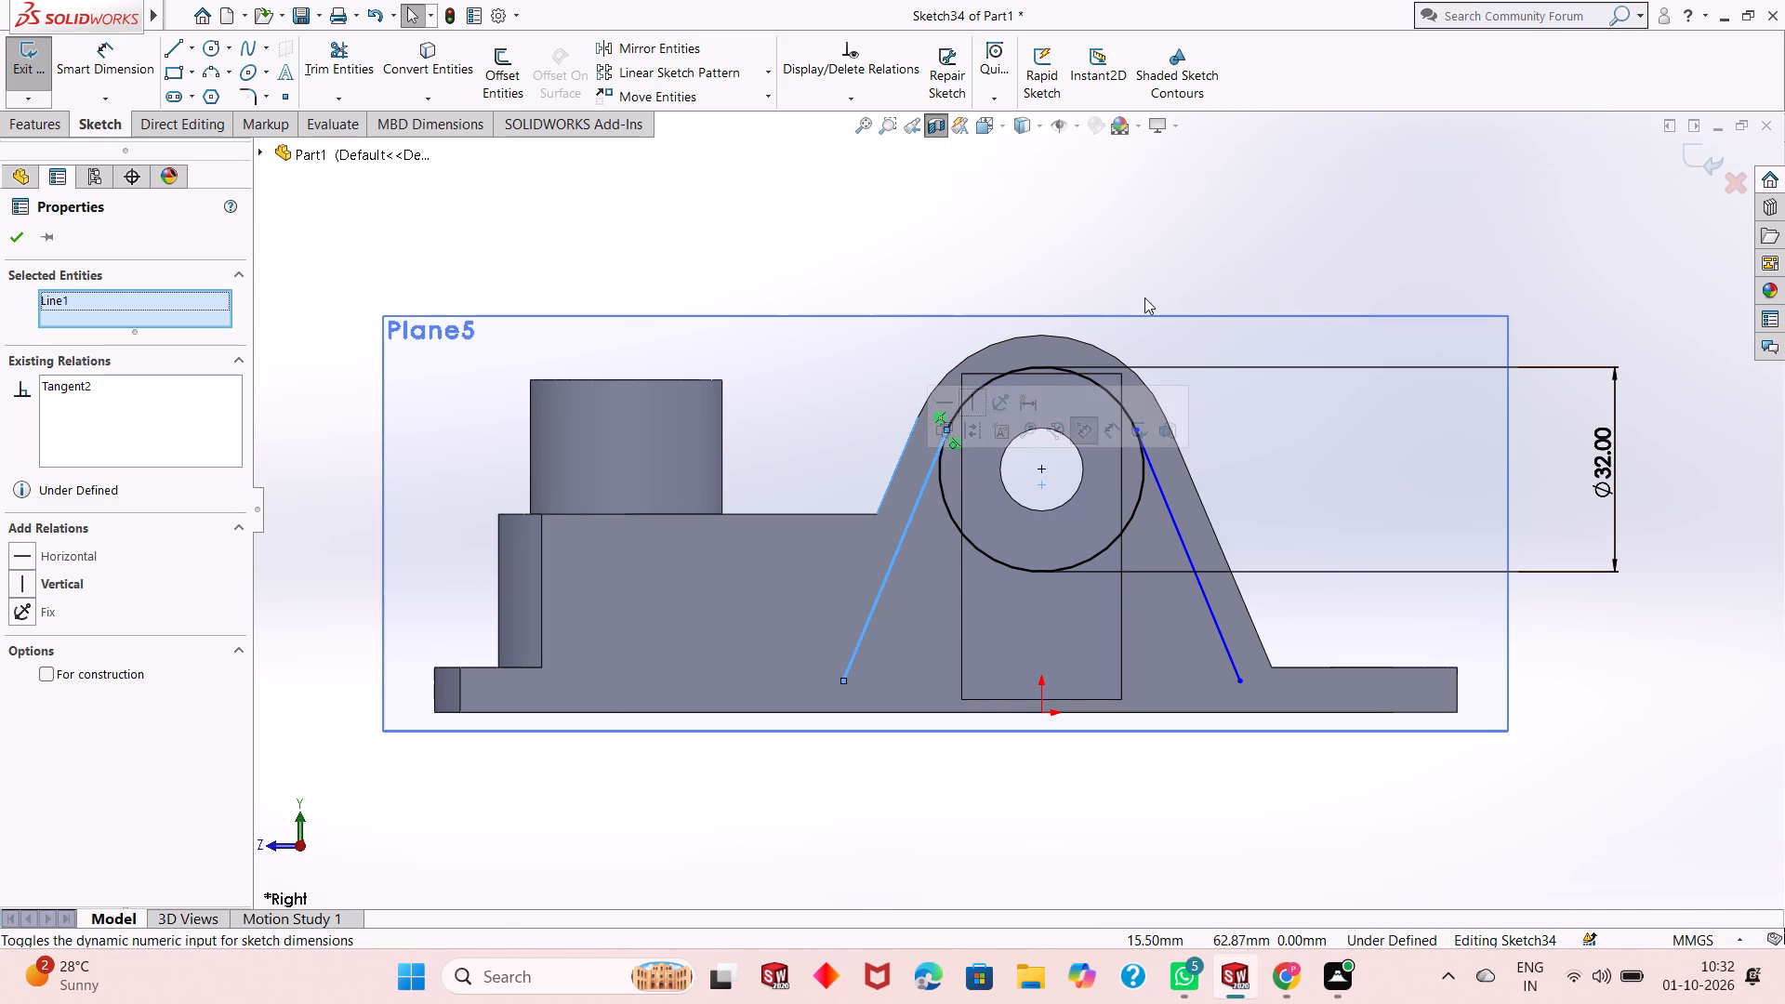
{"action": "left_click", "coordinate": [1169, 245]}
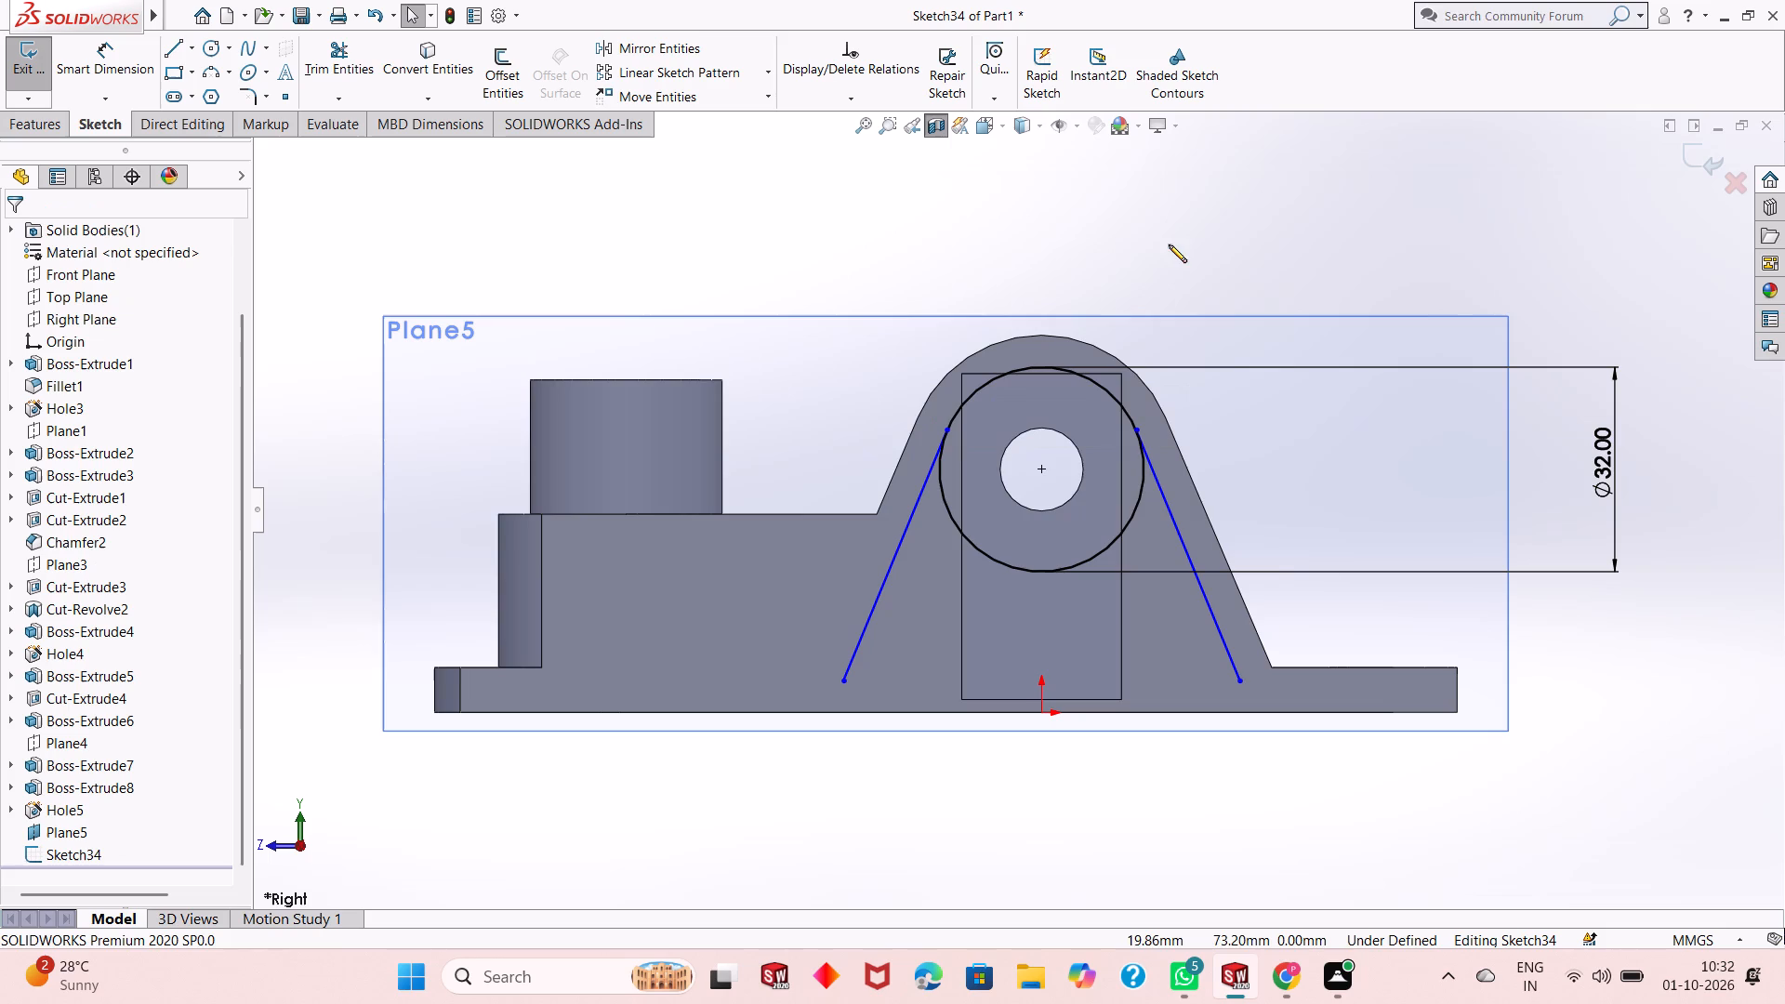
Apply a tangent relation between the 32 mm circle and each of the two sloping lines.
{"action": "left_click", "coordinate": [869, 624]}
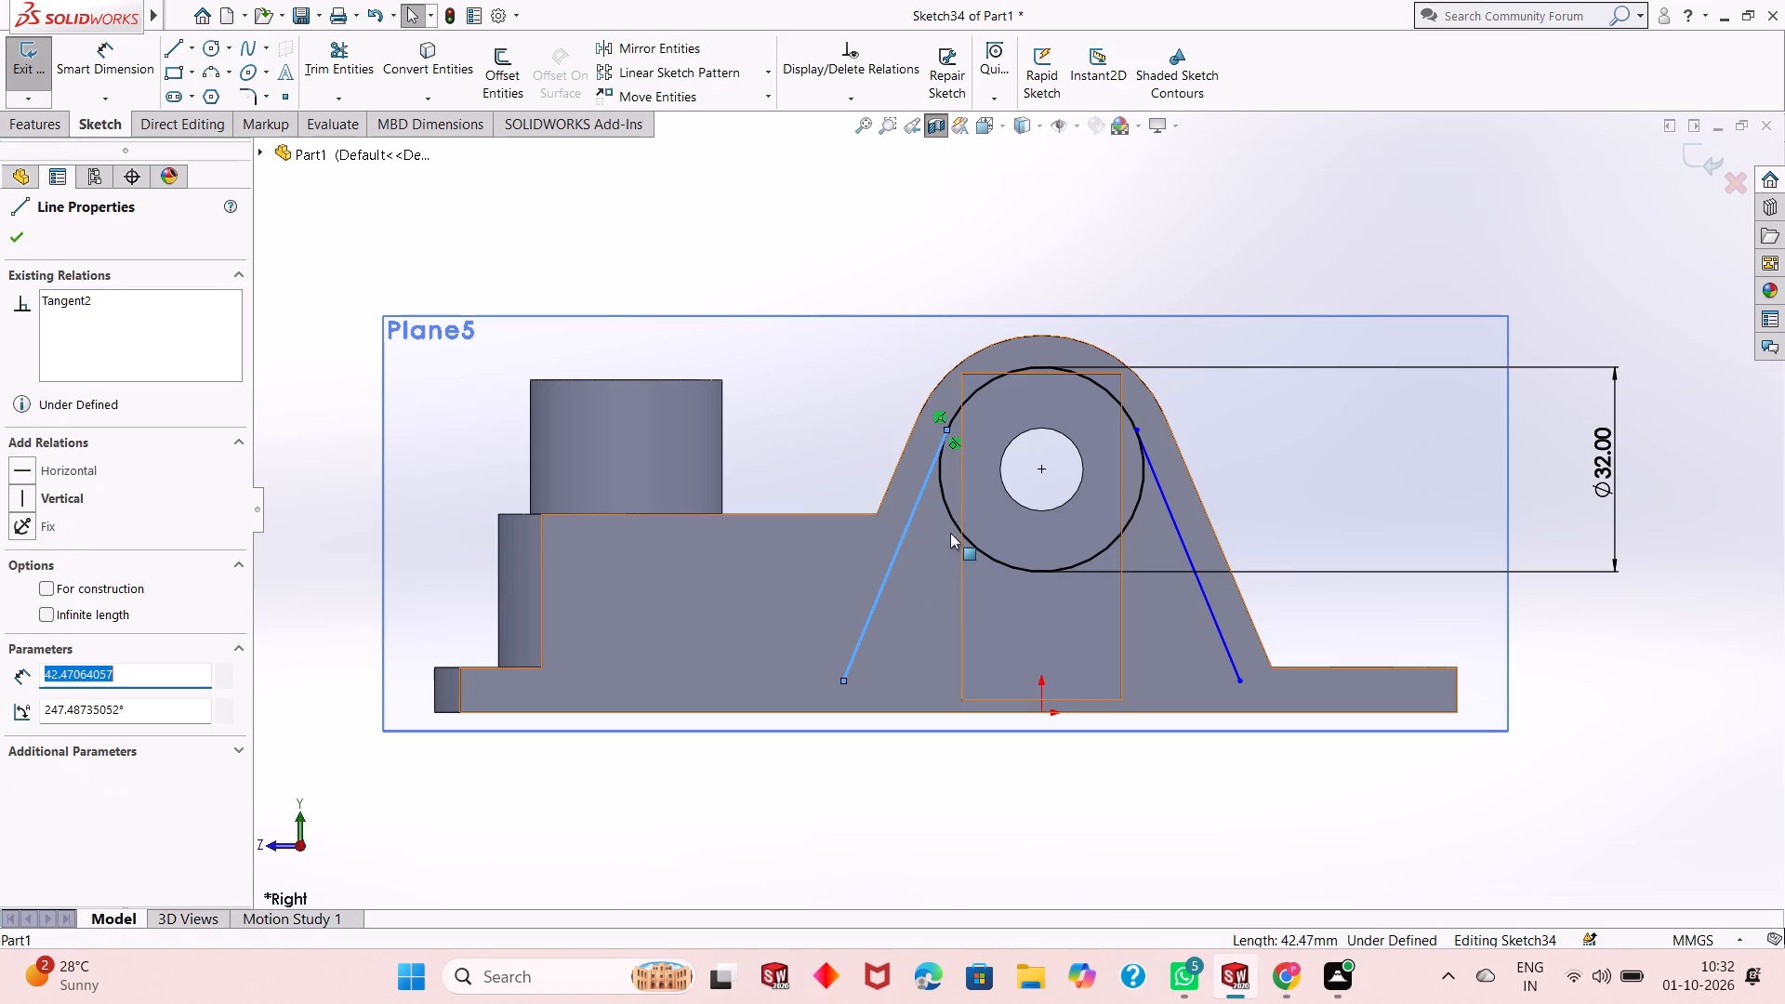
{"action": "left_click", "coordinate": [947, 506], "text": "ctrl"}
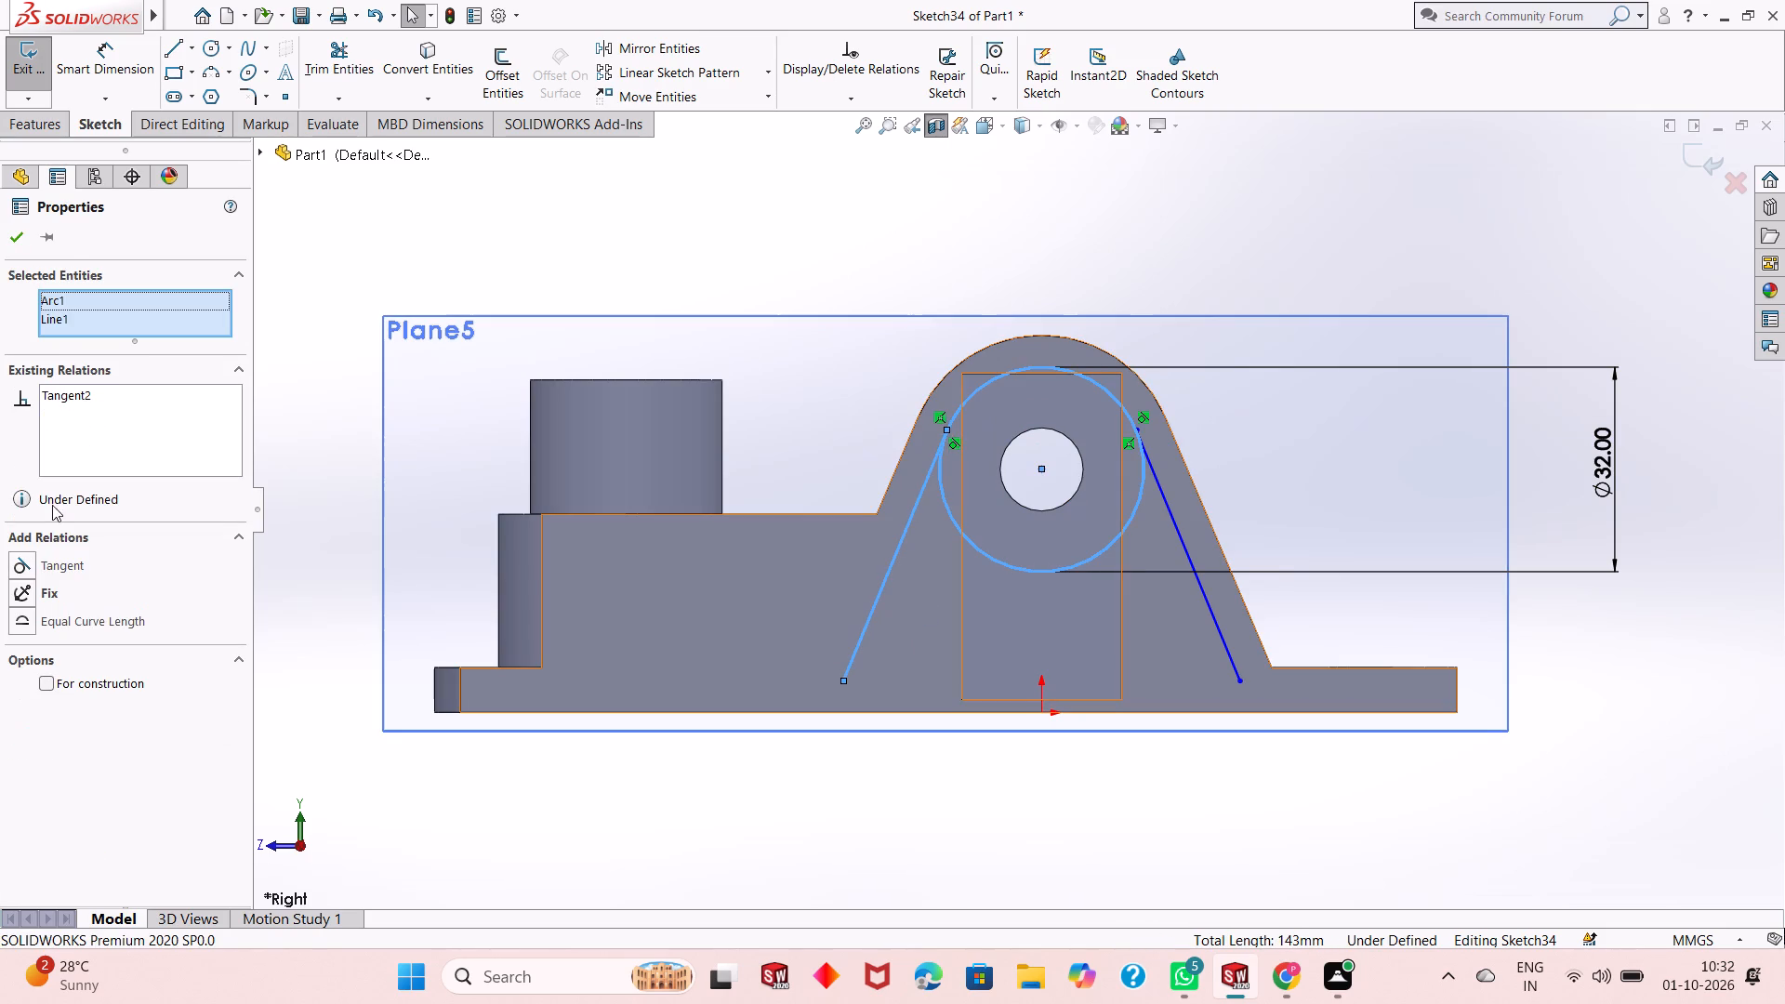
{"action": "left_click", "coordinate": [20, 567]}
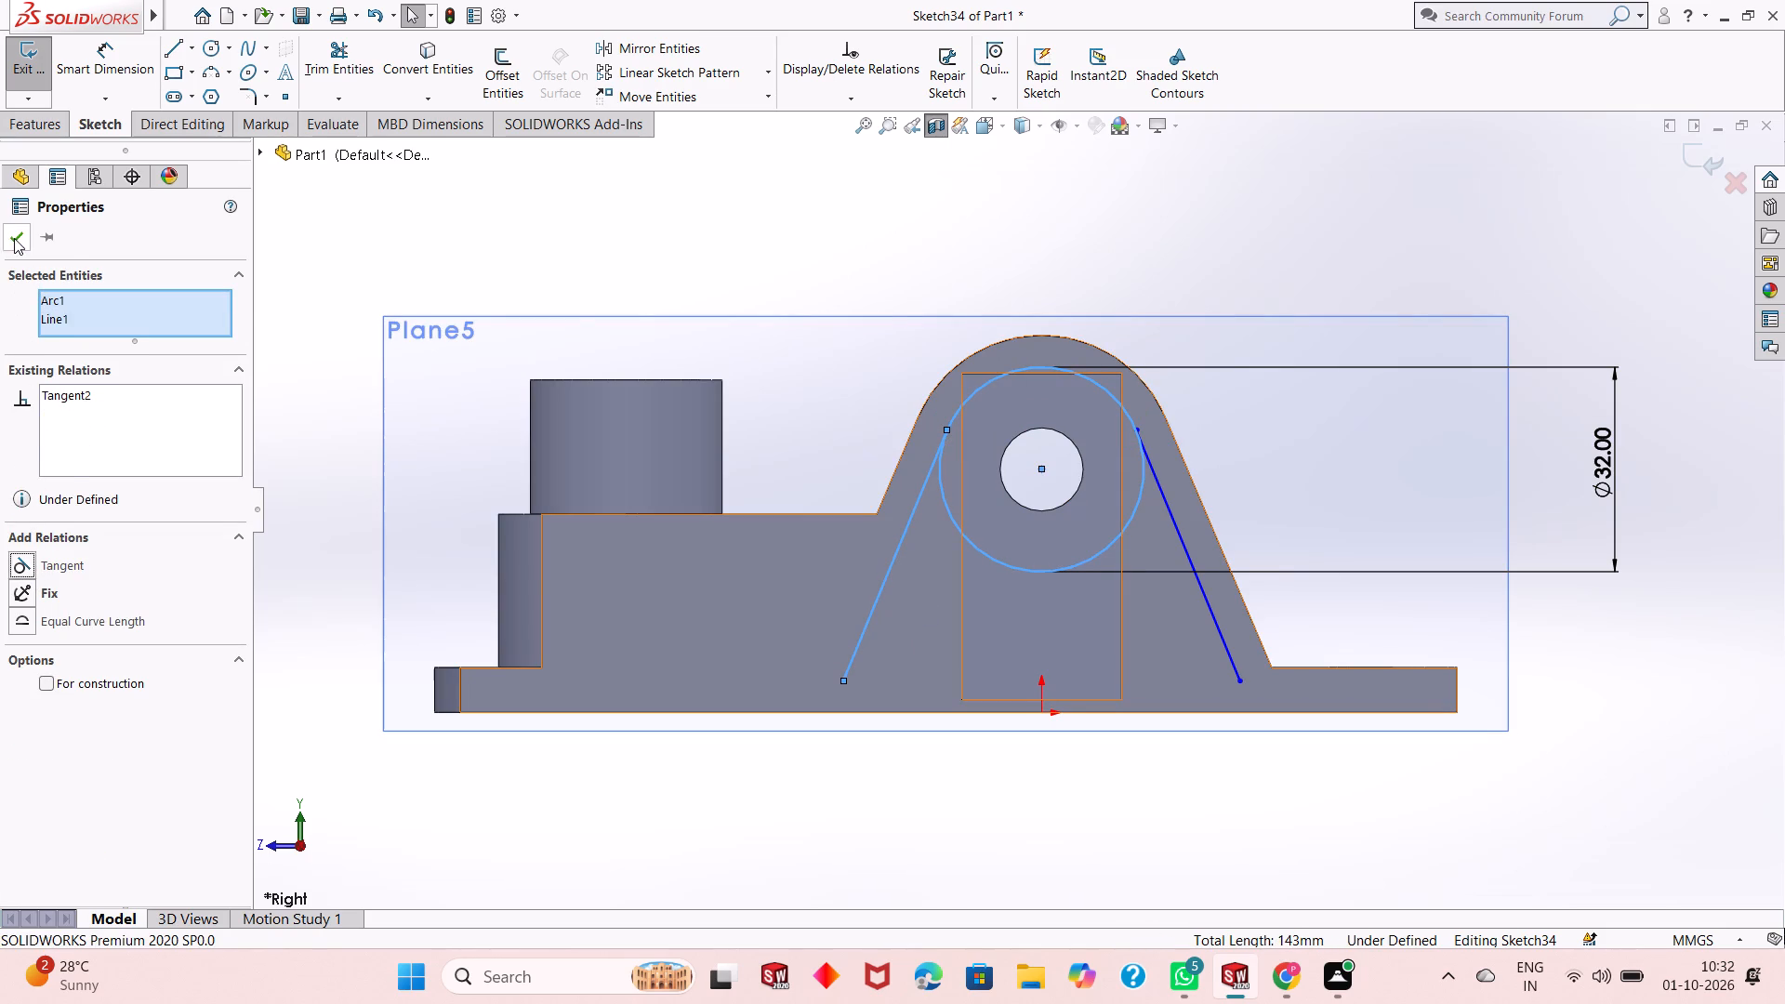
{"action": "left_click", "coordinate": [14, 236]}
{"action": "left_click", "coordinate": [1182, 549]}
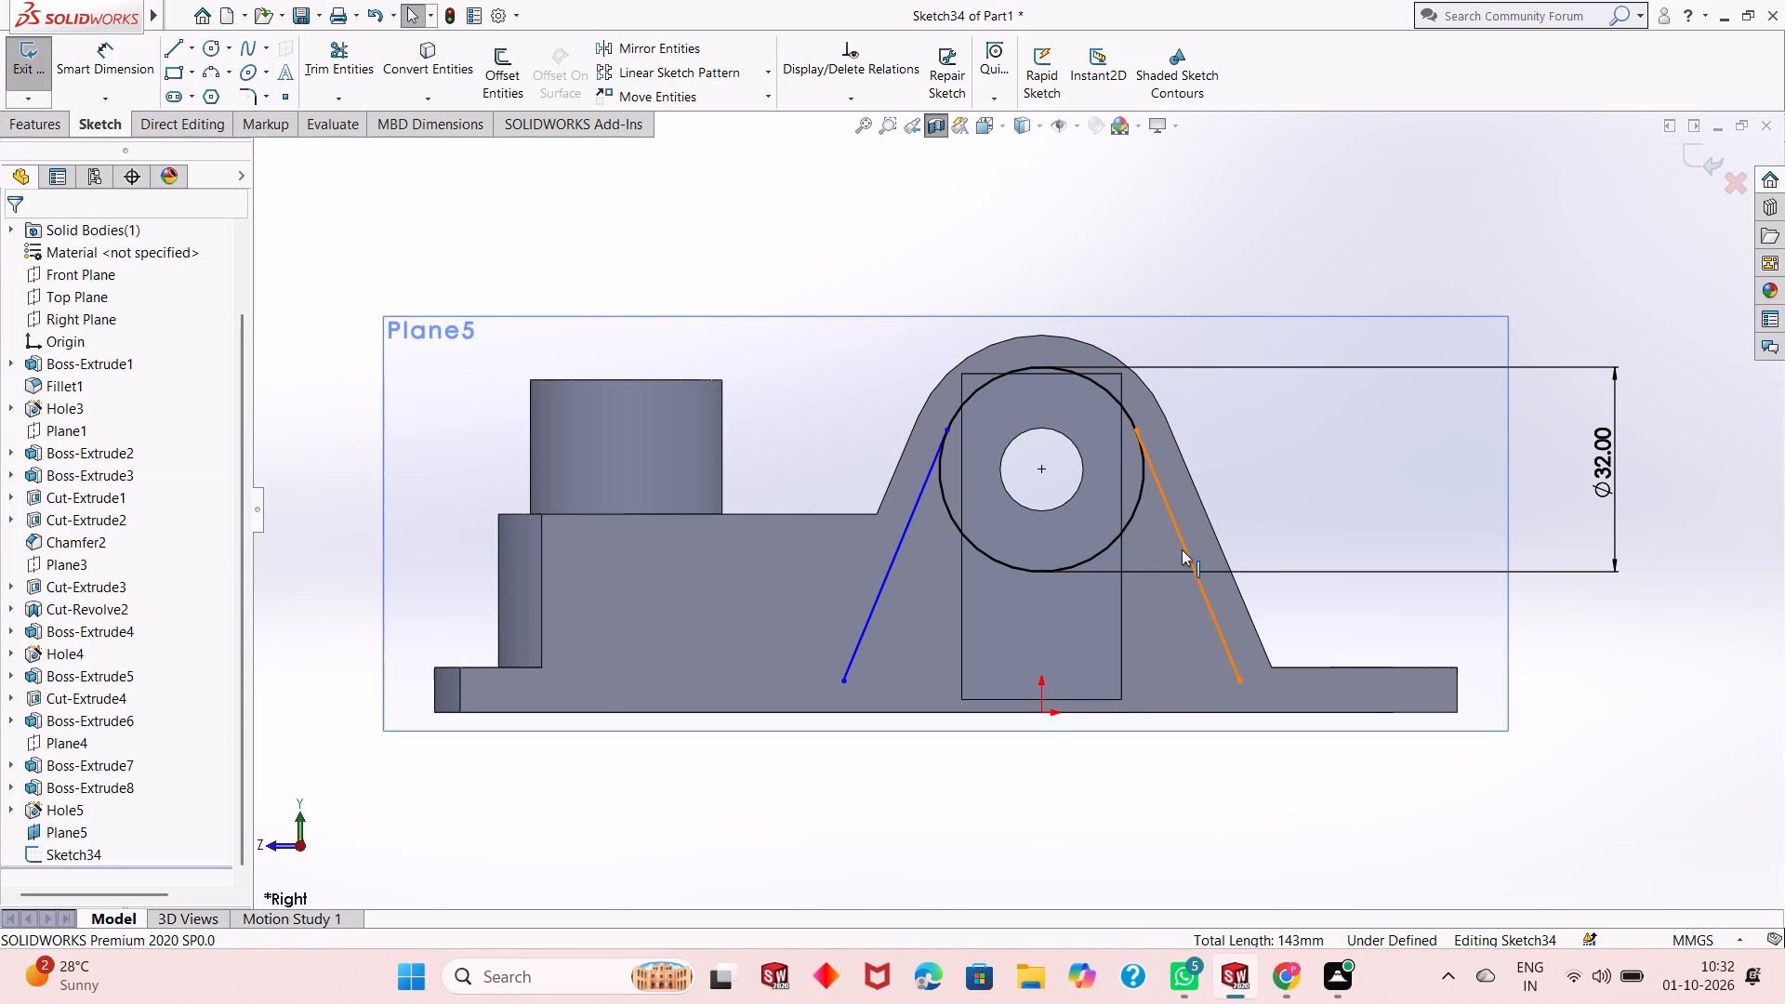
{"action": "left_click", "coordinate": [1137, 498], "text": "ctrl"}
{"action": "left_click", "coordinate": [29, 571]}
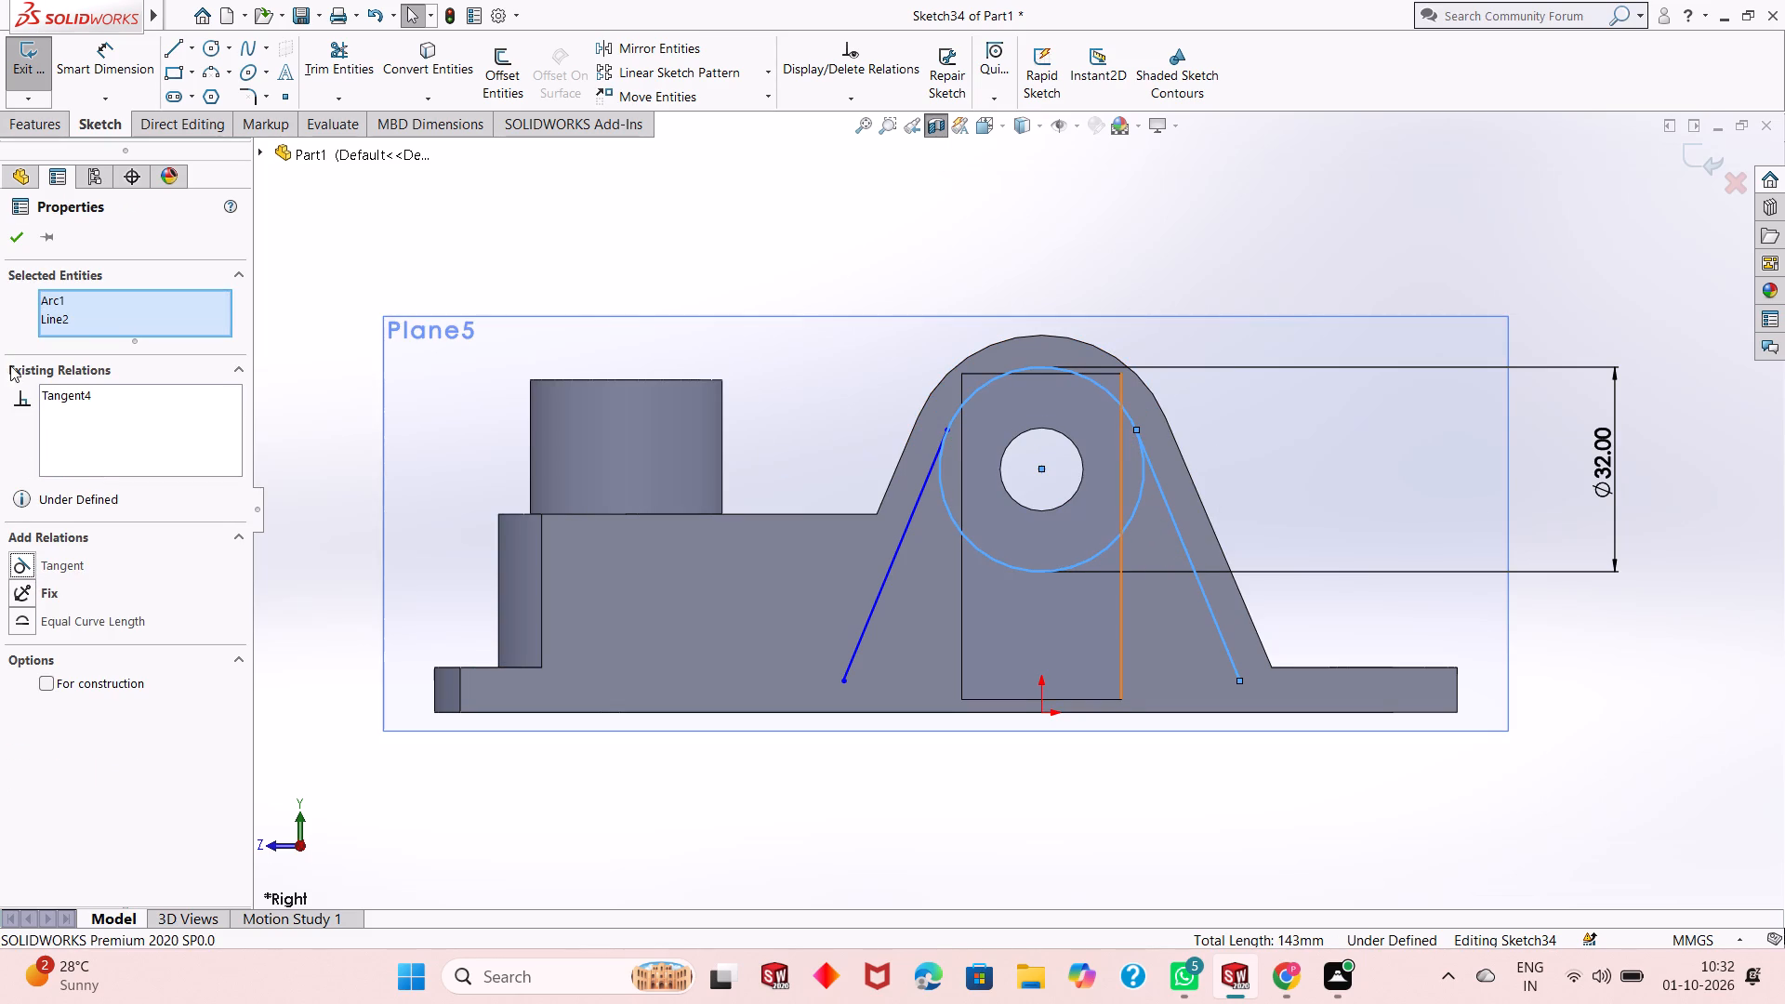
{"action": "left_click", "coordinate": [11, 234]}
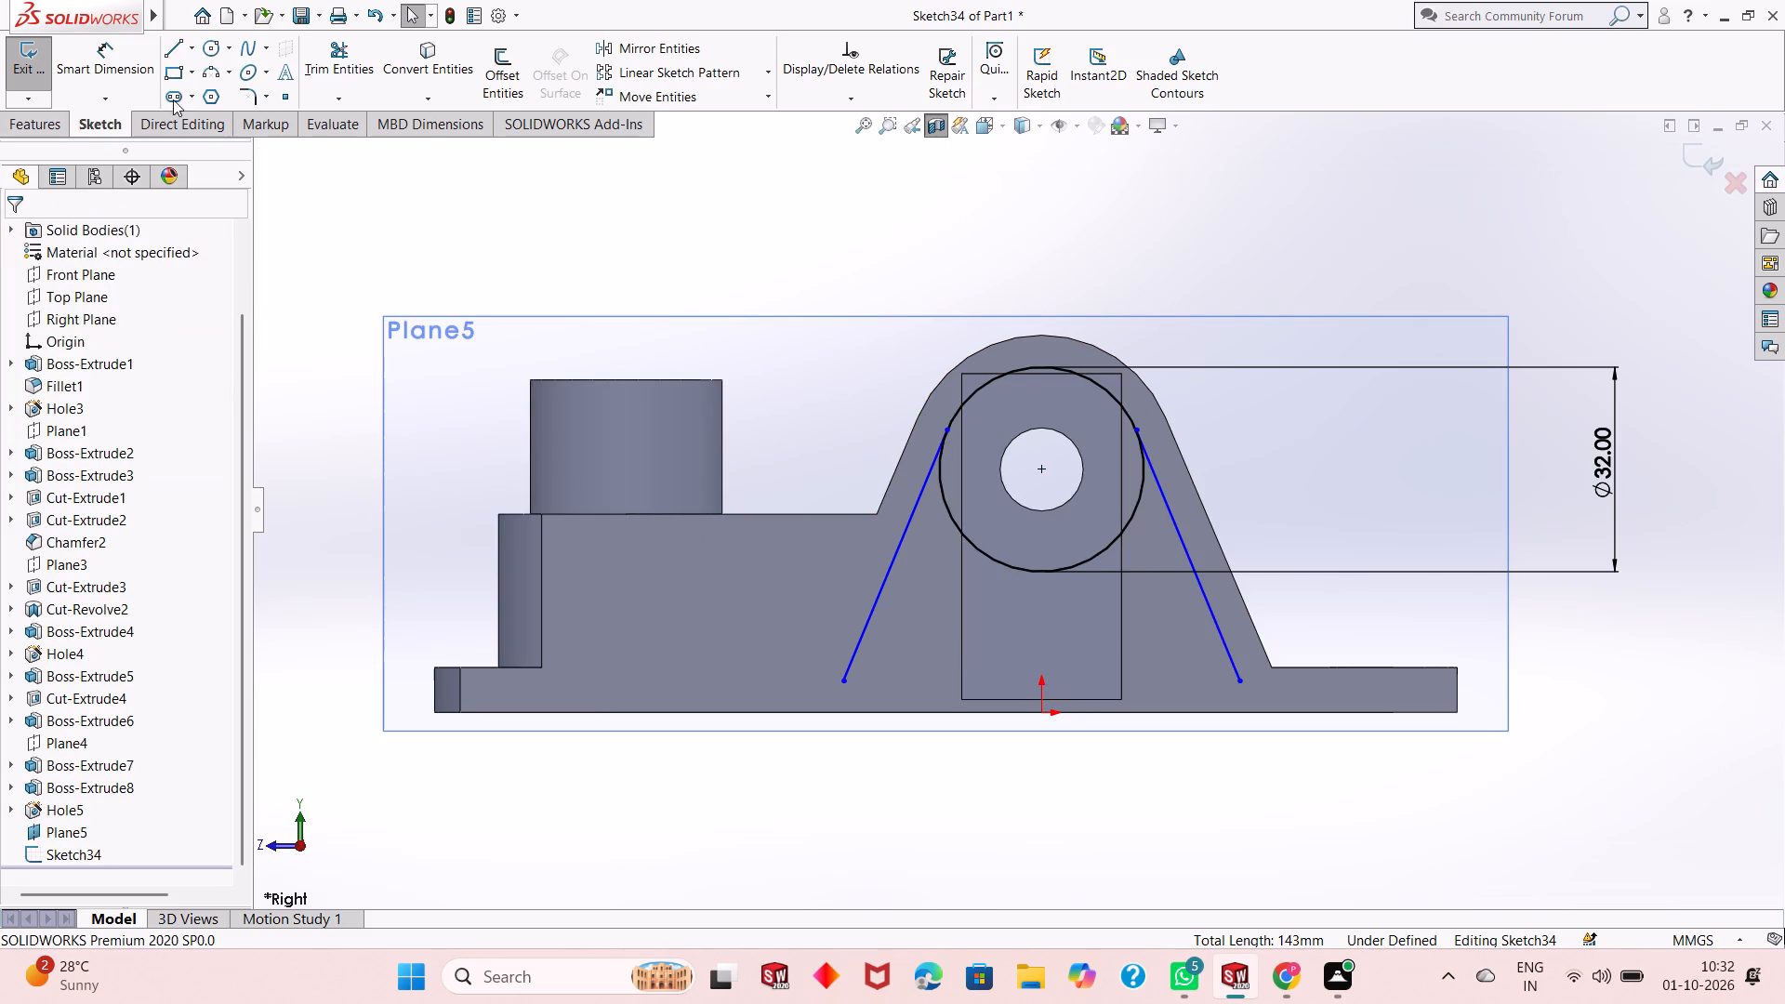
Dimension the lower endpoint of the sloping line nearer the upright cylinder at 2 mm above the base's bottom edge.
{"action": "left_click", "coordinate": [100, 52]}
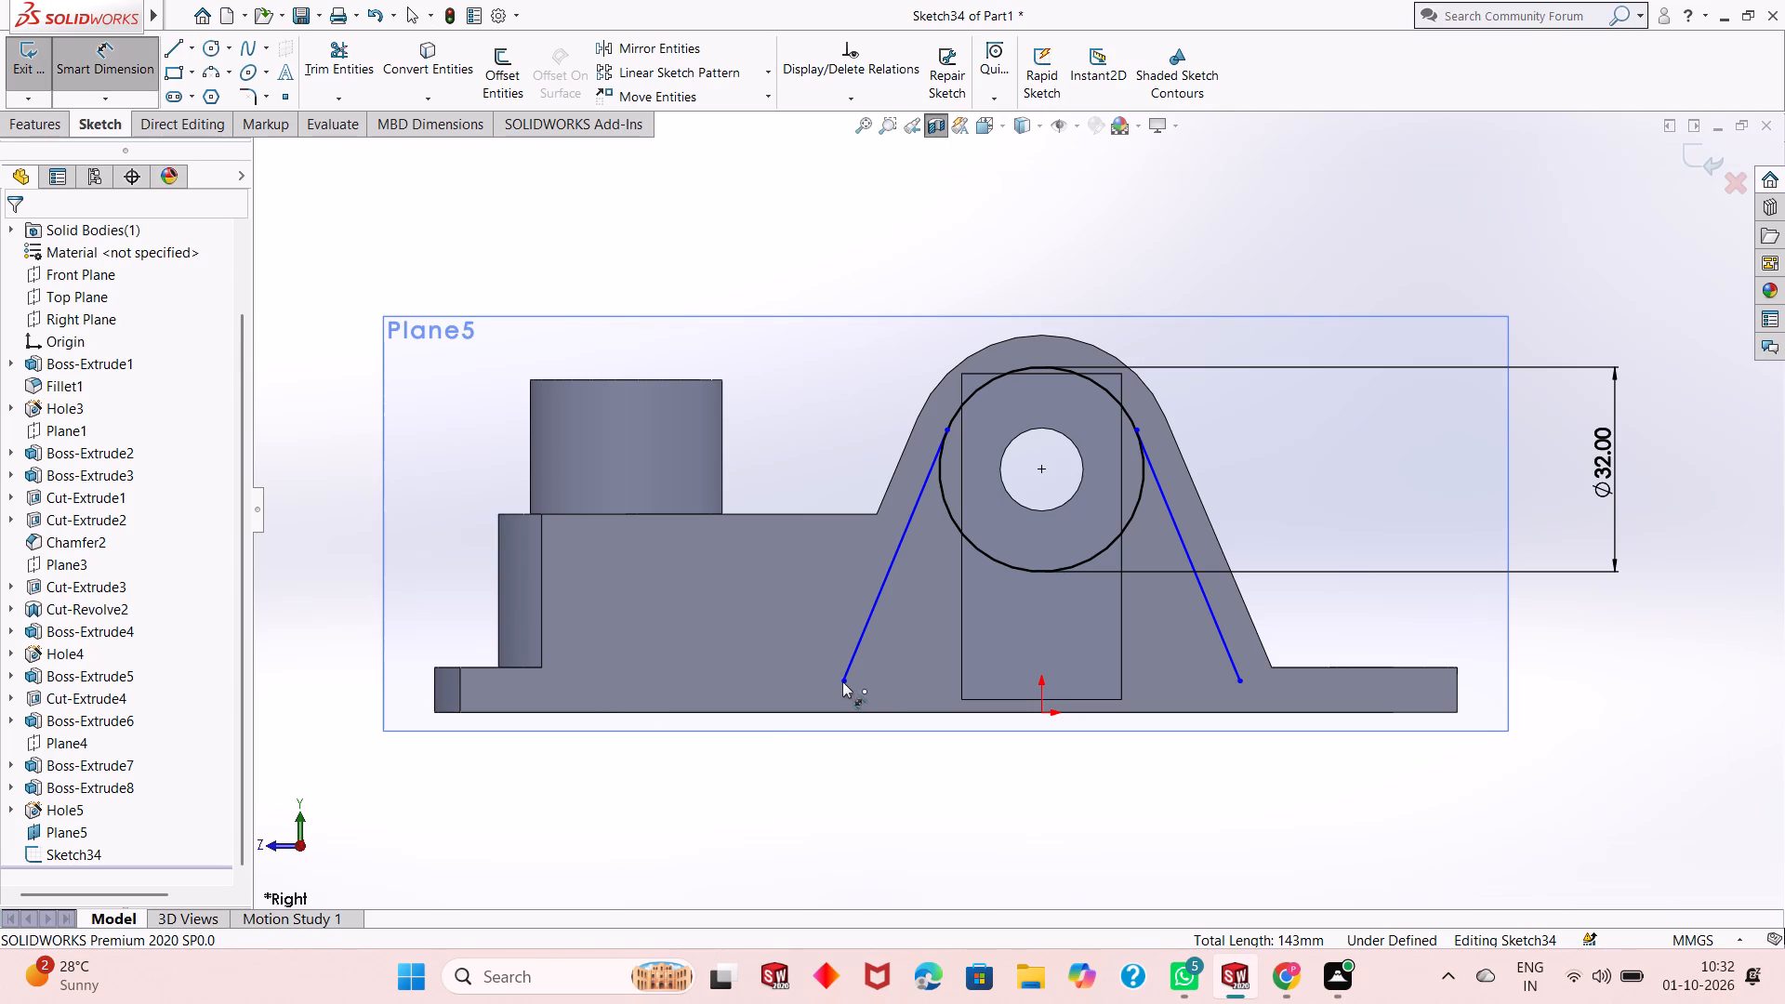
{"action": "left_click", "coordinate": [844, 680]}
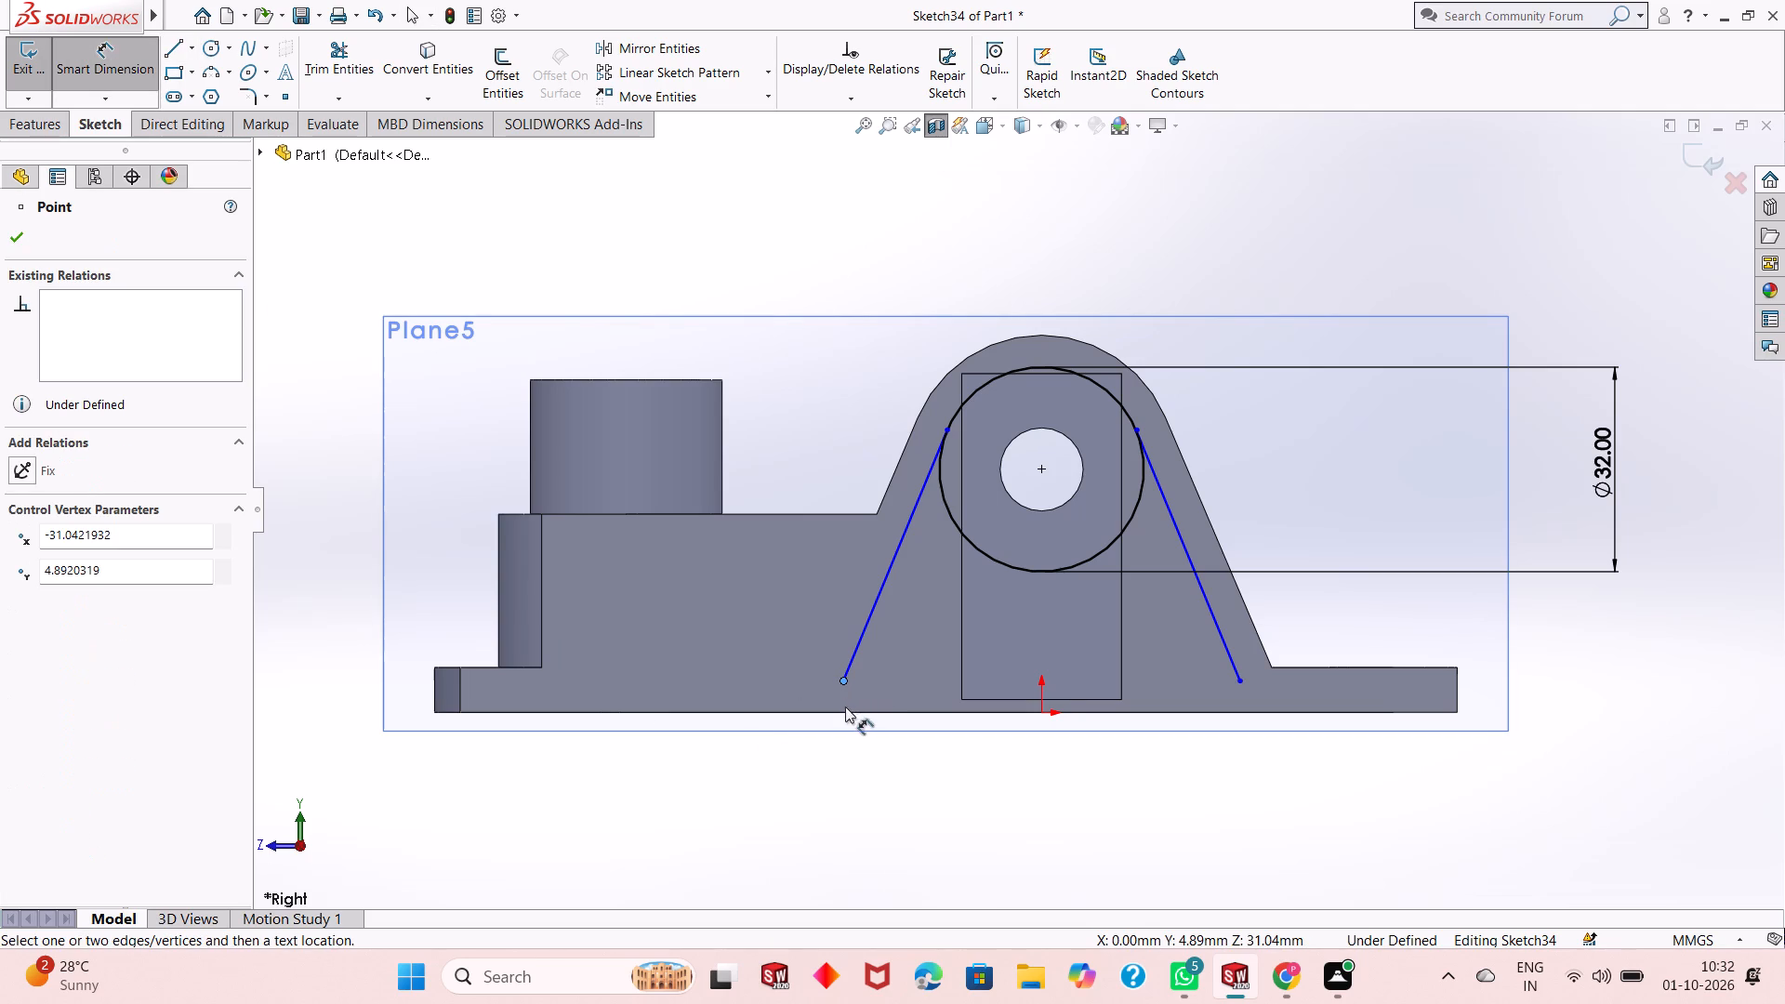
{"action": "left_click", "coordinate": [845, 711]}
{"action": "left_click", "coordinate": [801, 795]}
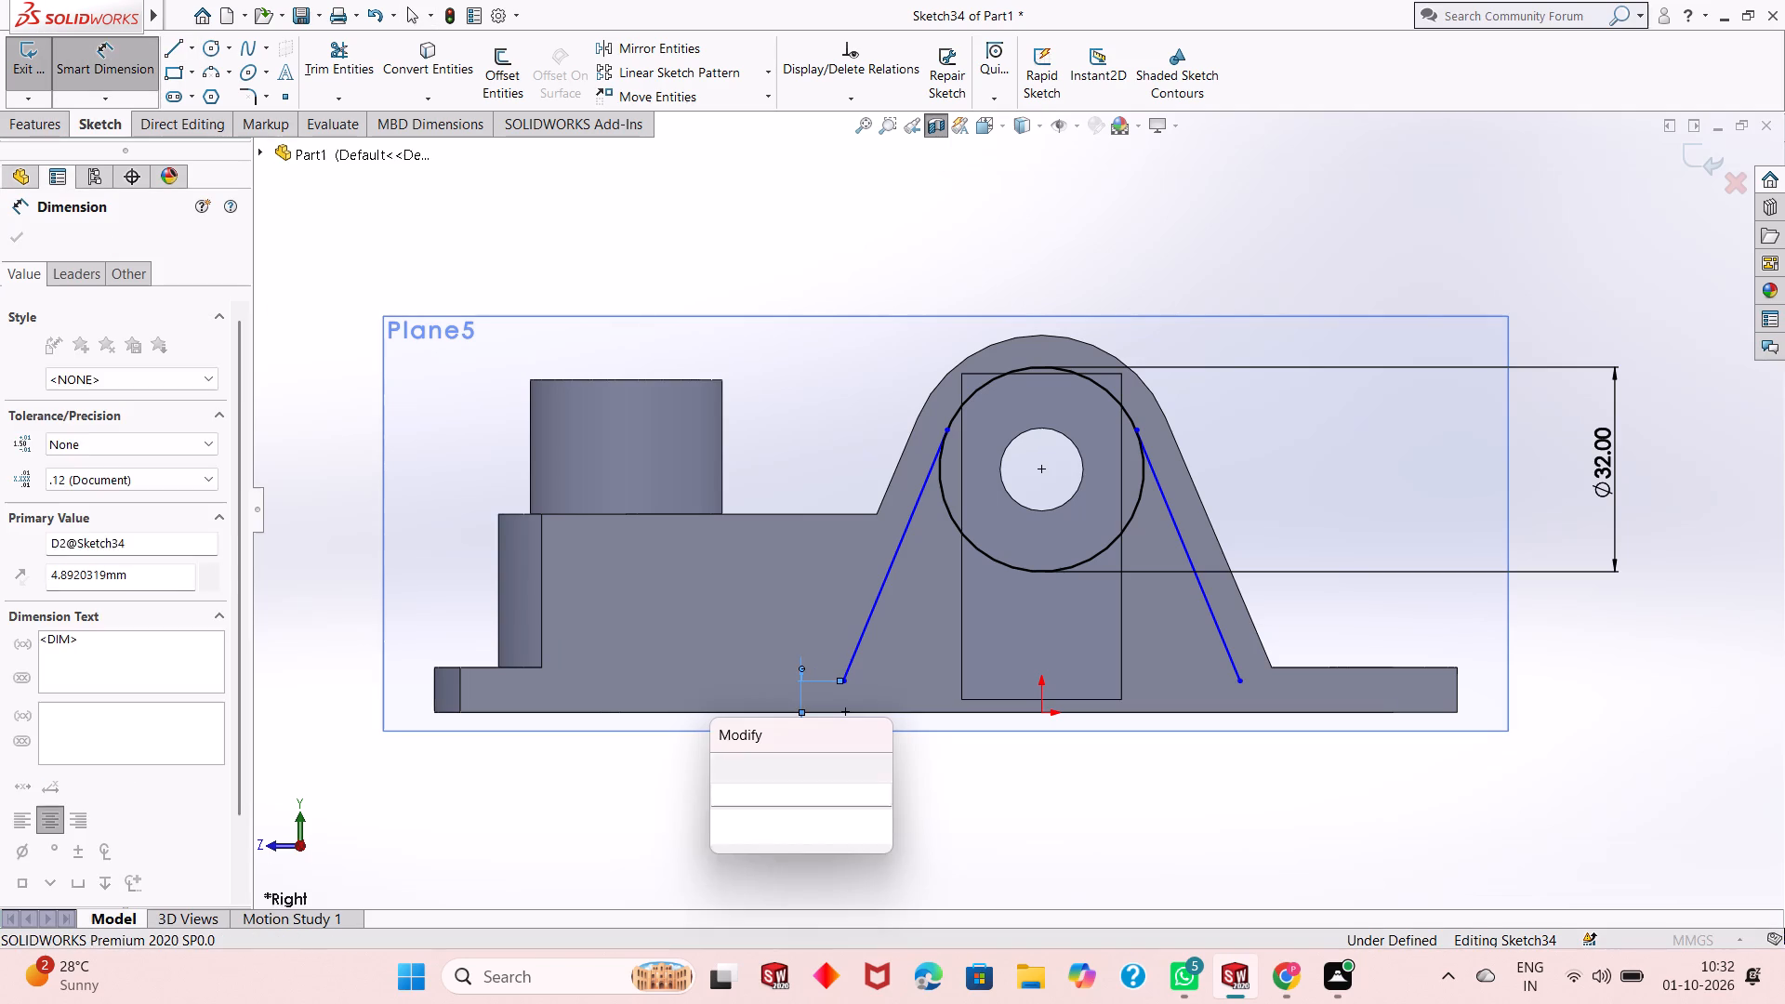
{"action": "key", "text": "2"}
{"action": "key", "text": "Return"}
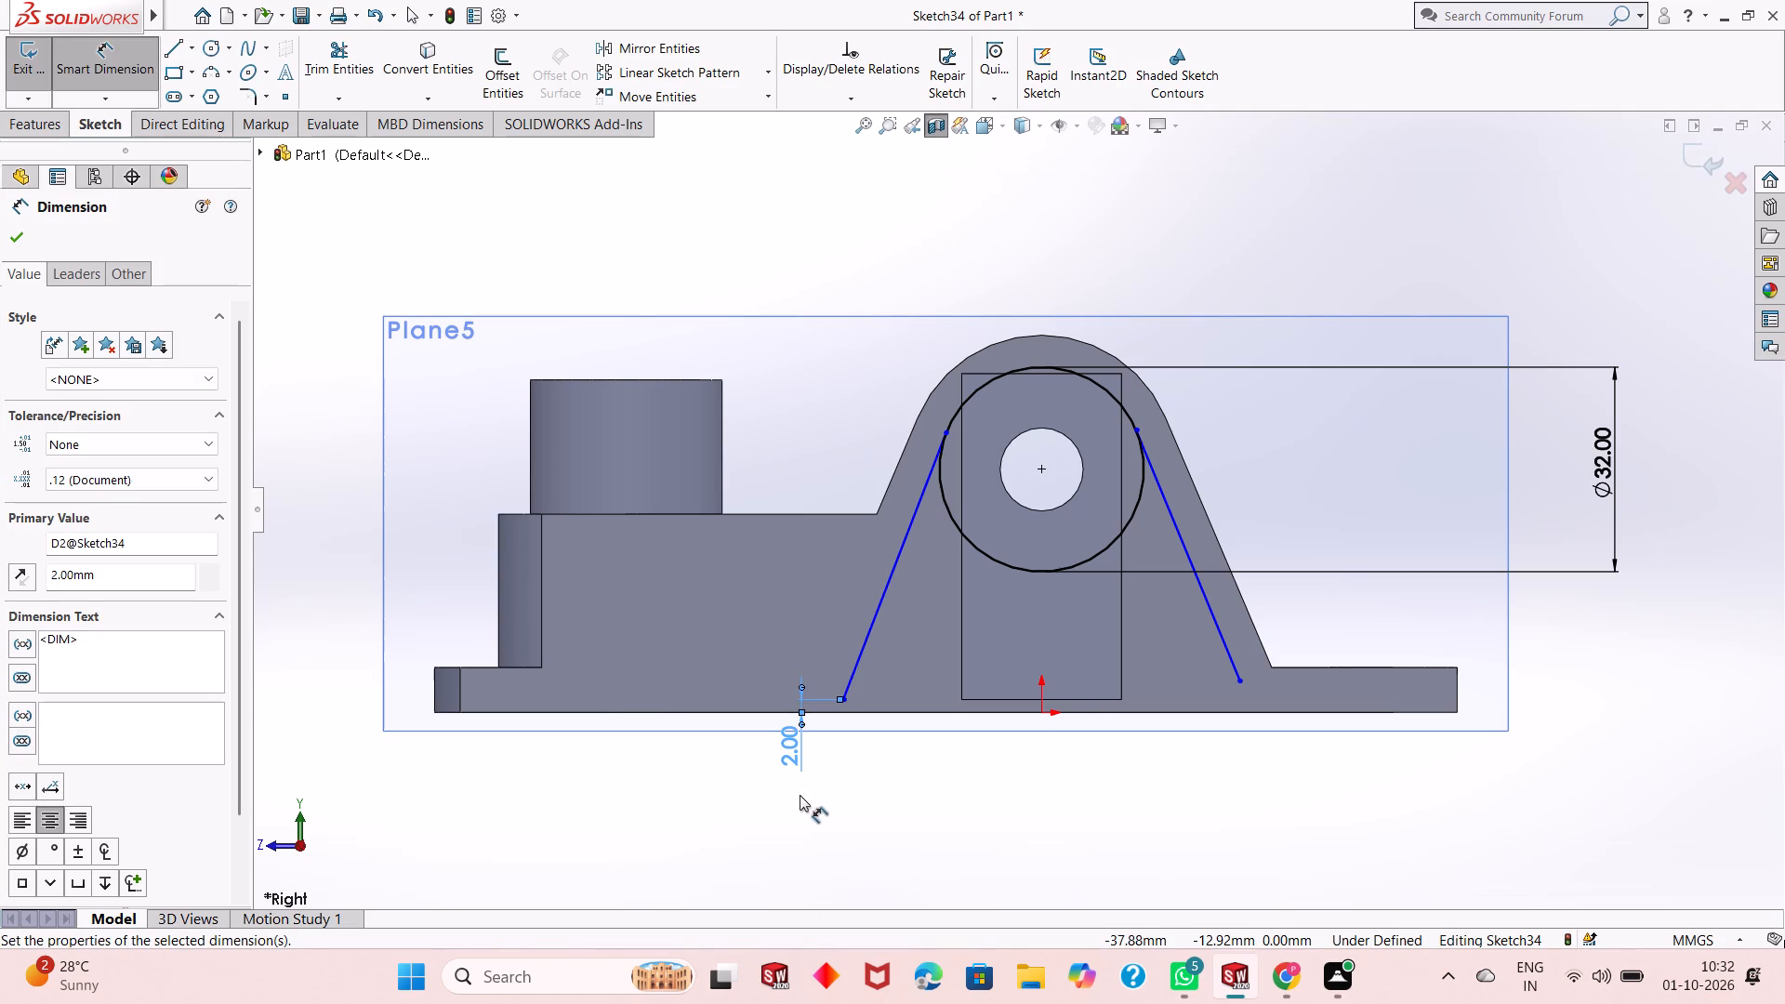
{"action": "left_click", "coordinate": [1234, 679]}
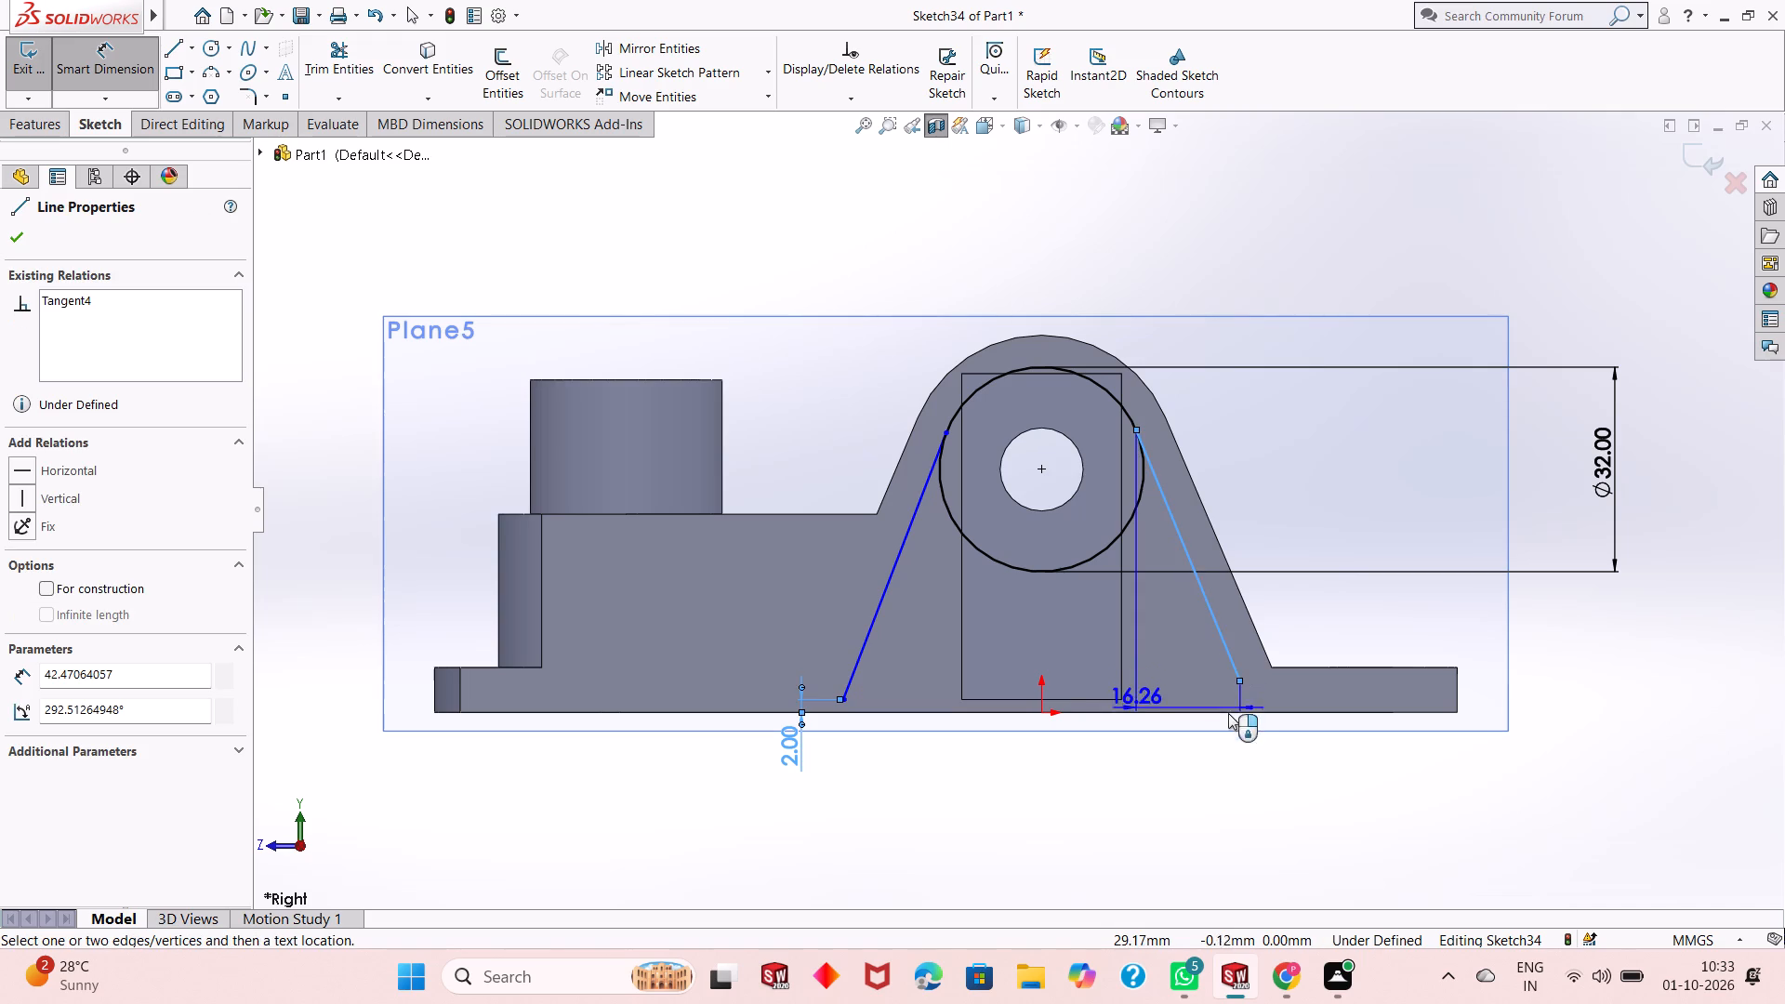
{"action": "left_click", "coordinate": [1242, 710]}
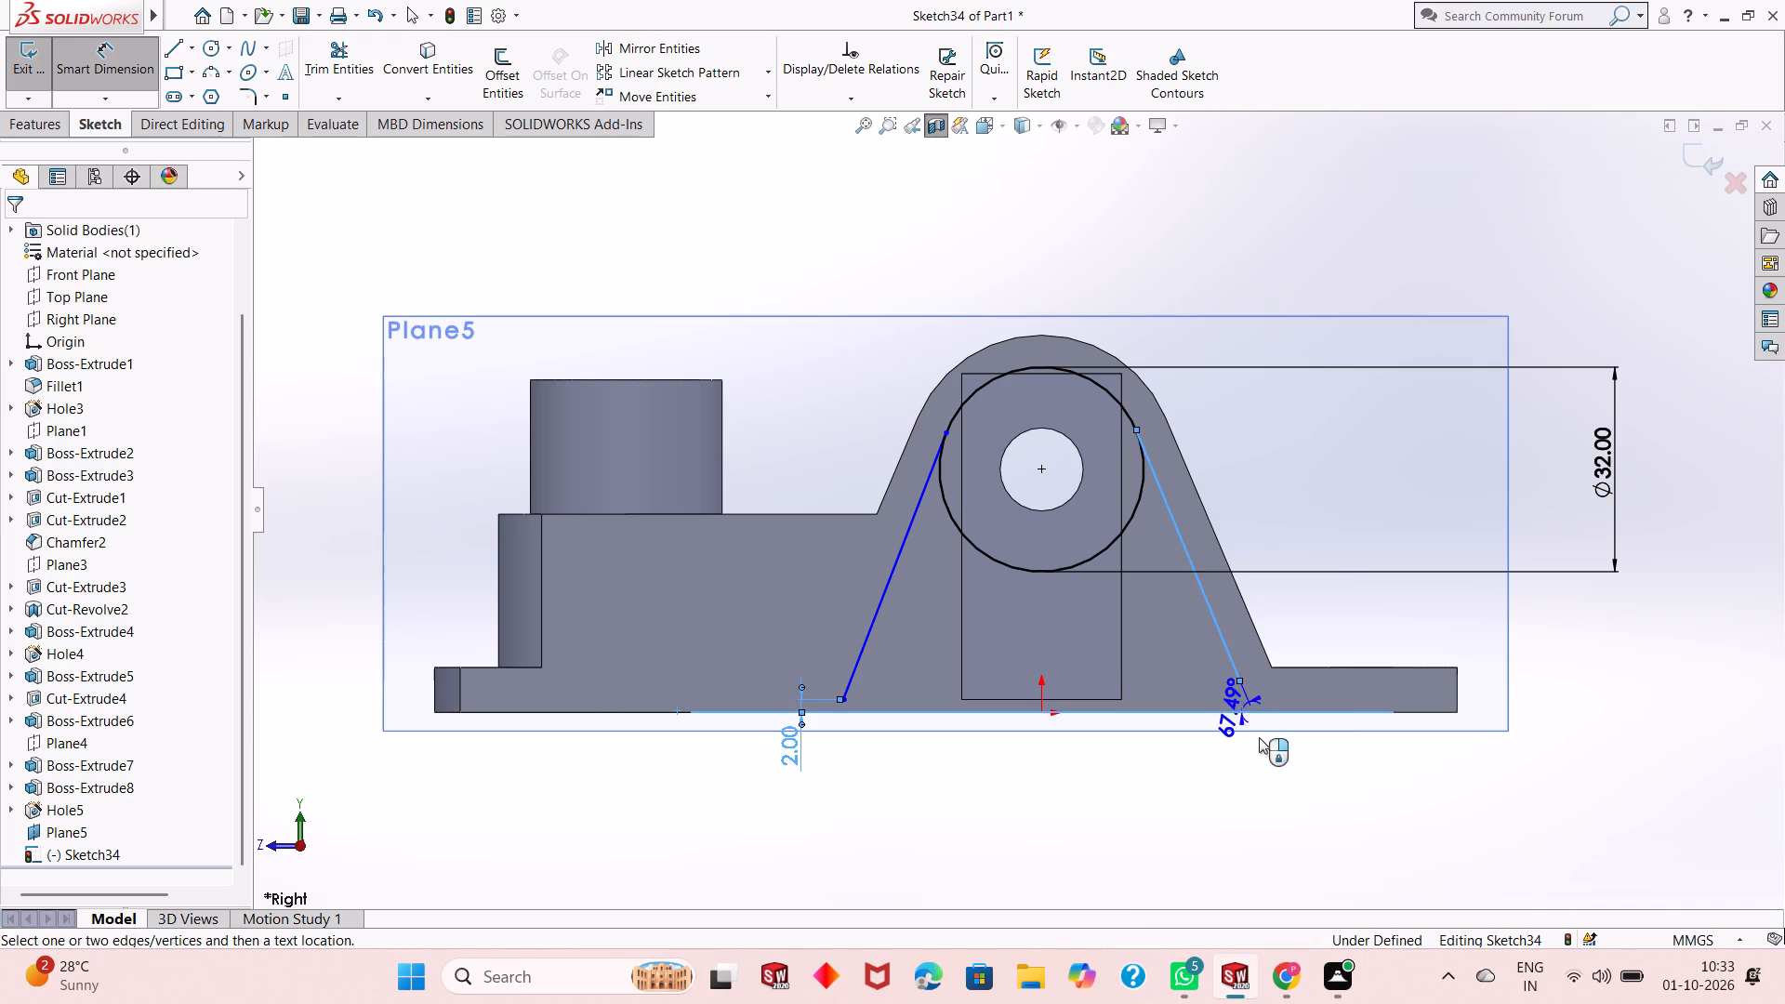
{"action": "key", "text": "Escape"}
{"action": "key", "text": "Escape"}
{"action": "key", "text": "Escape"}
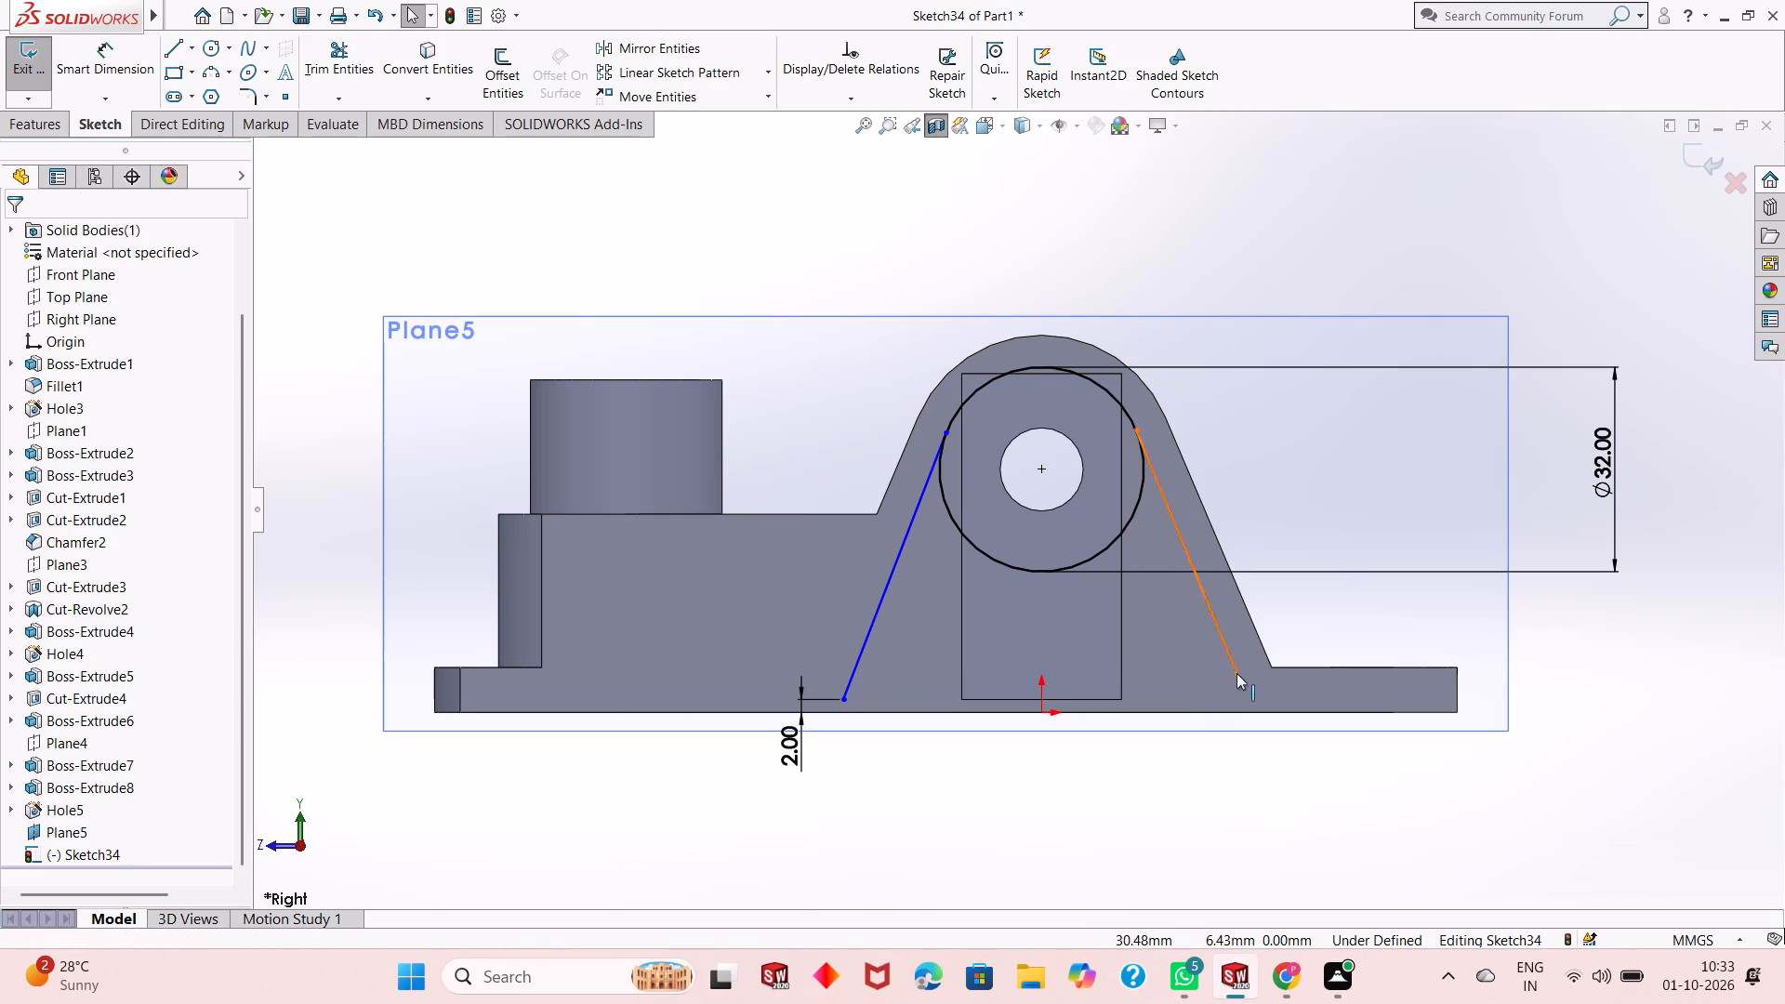
Dimension the lower endpoint of the sloping line farther from the upright cylinder at 2 mm above the base's bottom edge.
{"action": "left_click", "coordinate": [60, 47]}
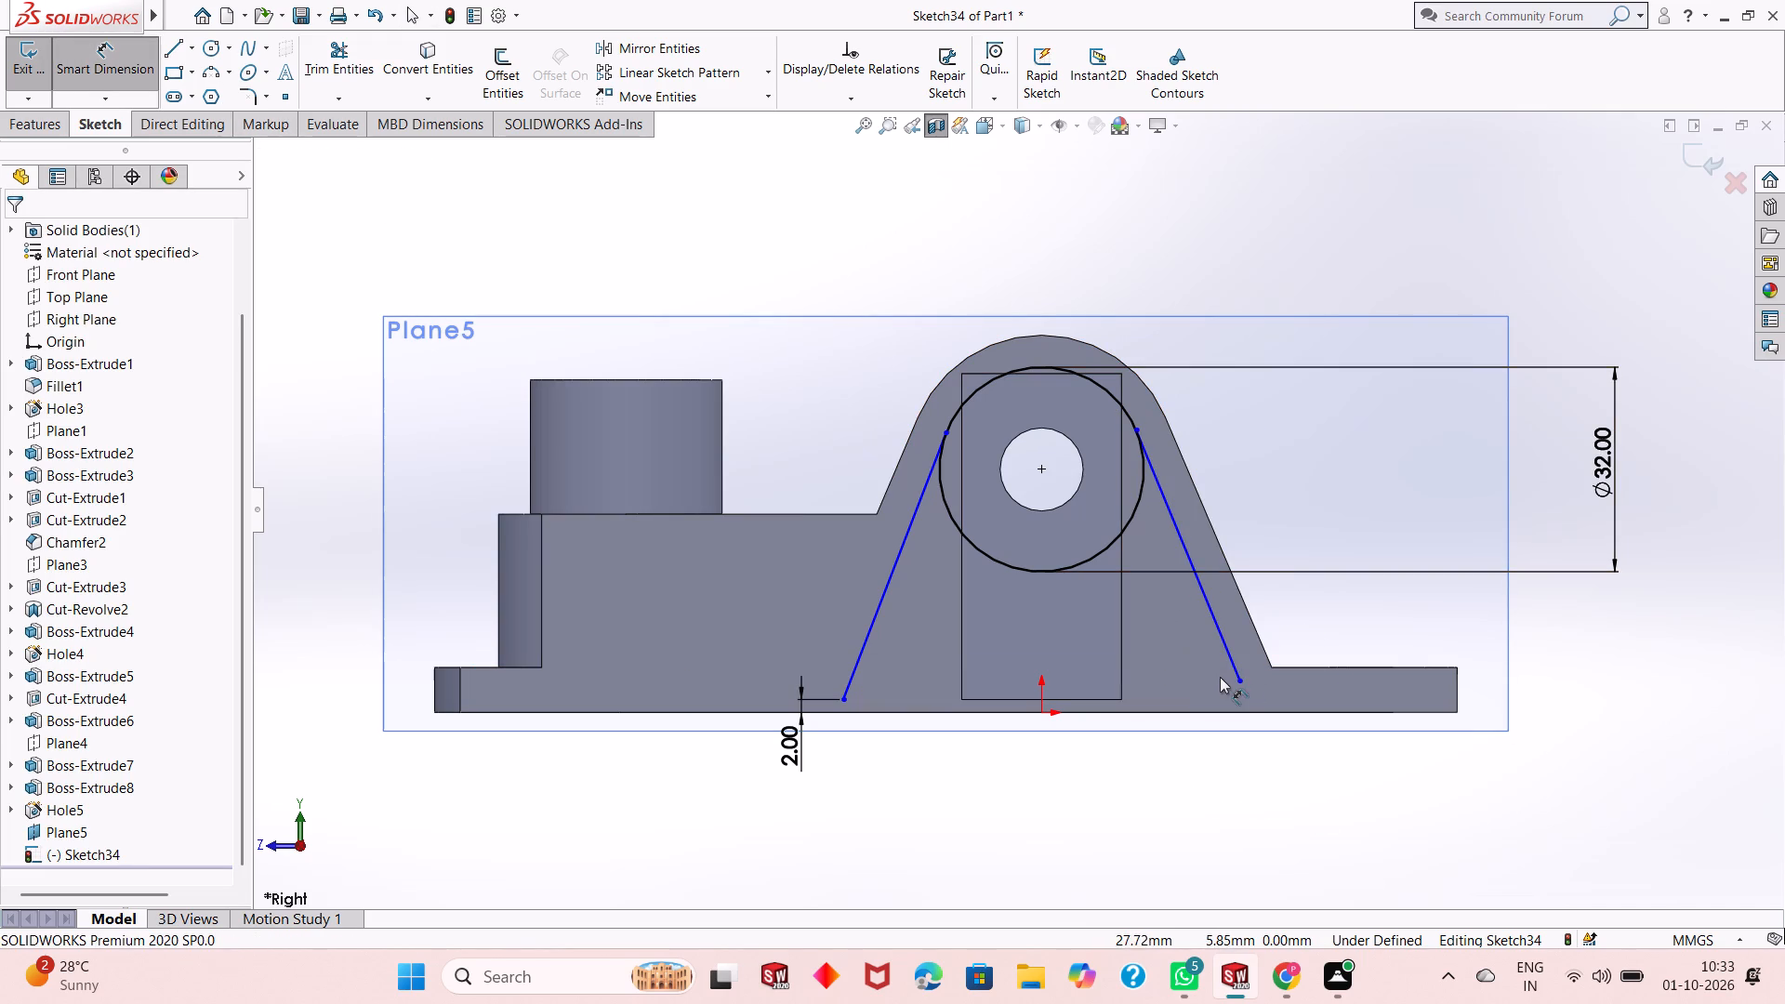
{"action": "left_click", "coordinate": [1237, 680]}
{"action": "left_click", "coordinate": [1238, 712]}
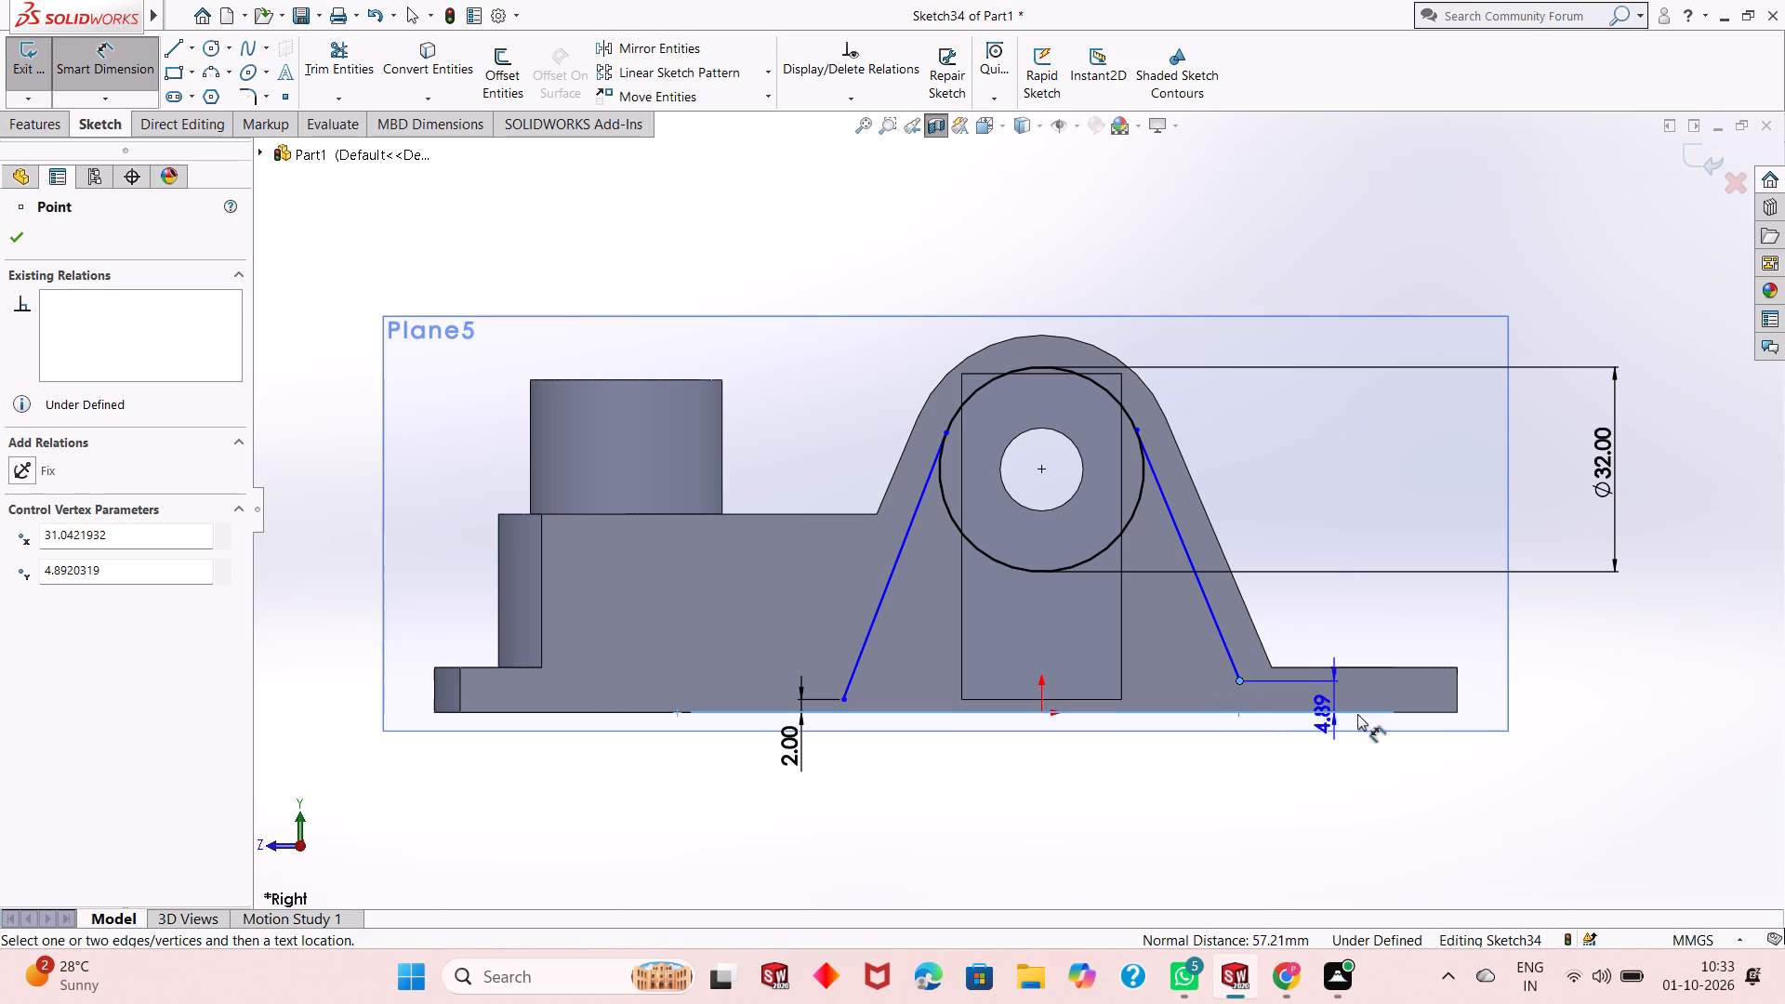
{"action": "left_click", "coordinate": [1565, 718]}
{"action": "key", "text": "2"}
{"action": "key", "text": "Return"}
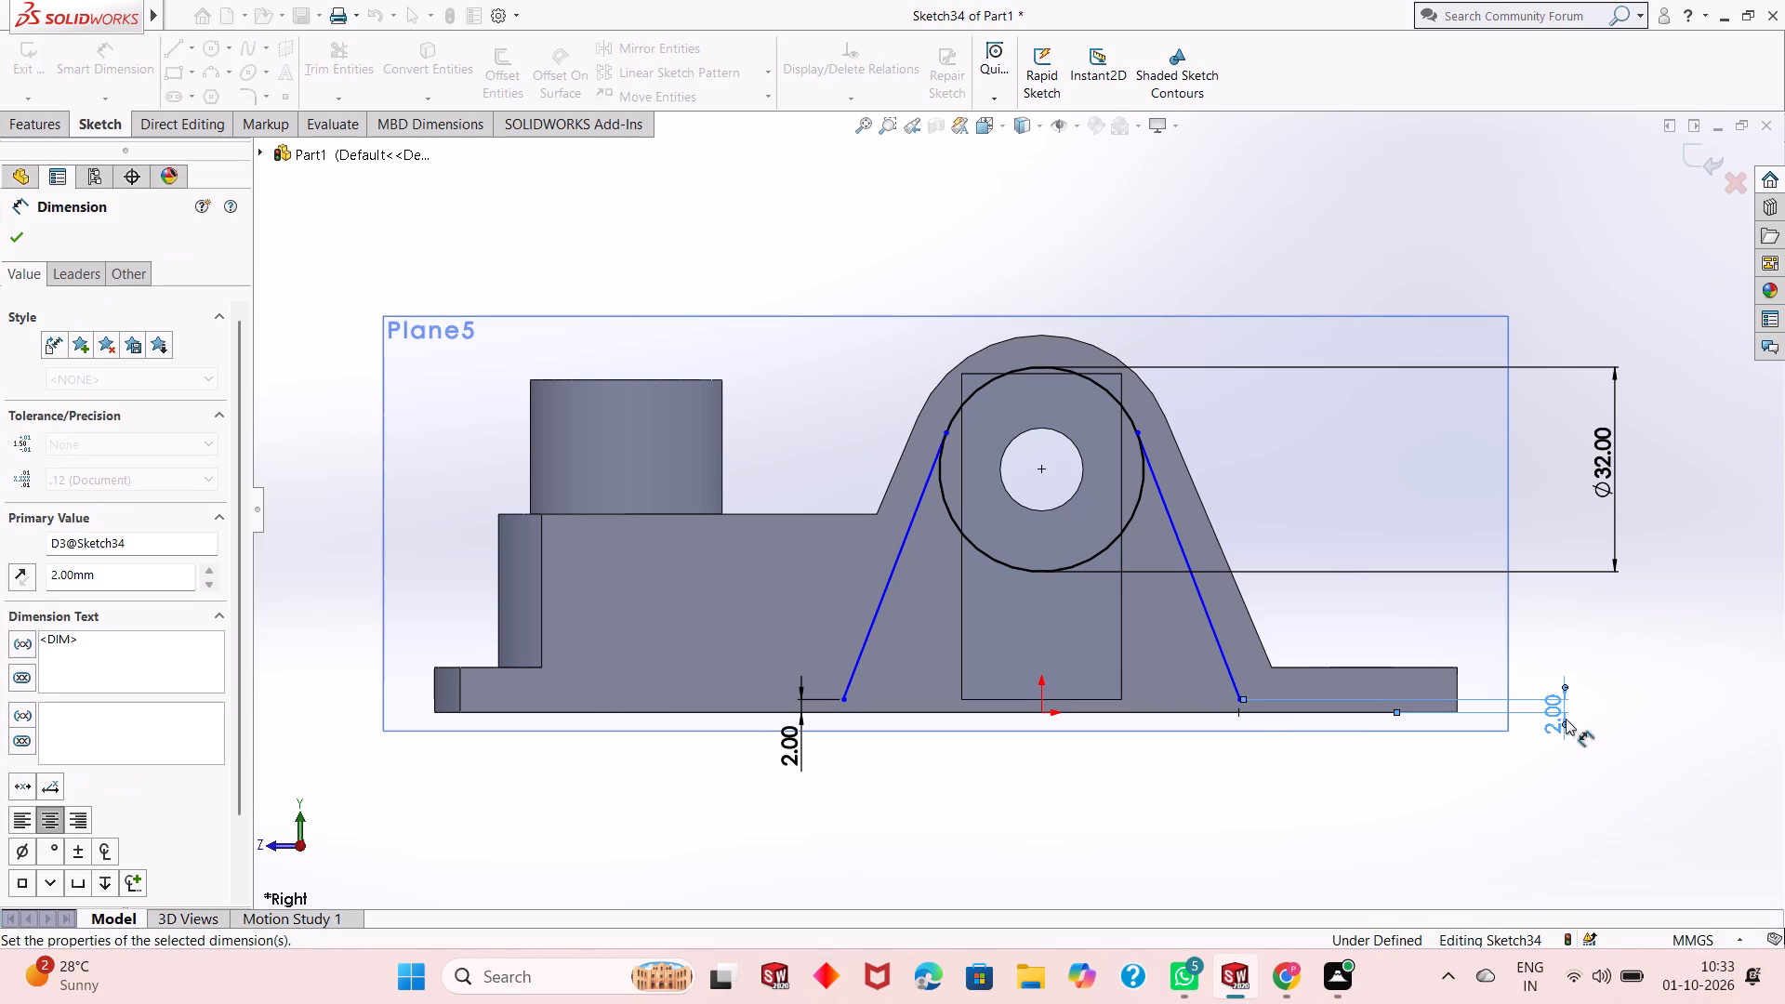
{"action": "right_click", "coordinate": [1050, 809]}
{"action": "left_click", "coordinate": [1113, 862]}
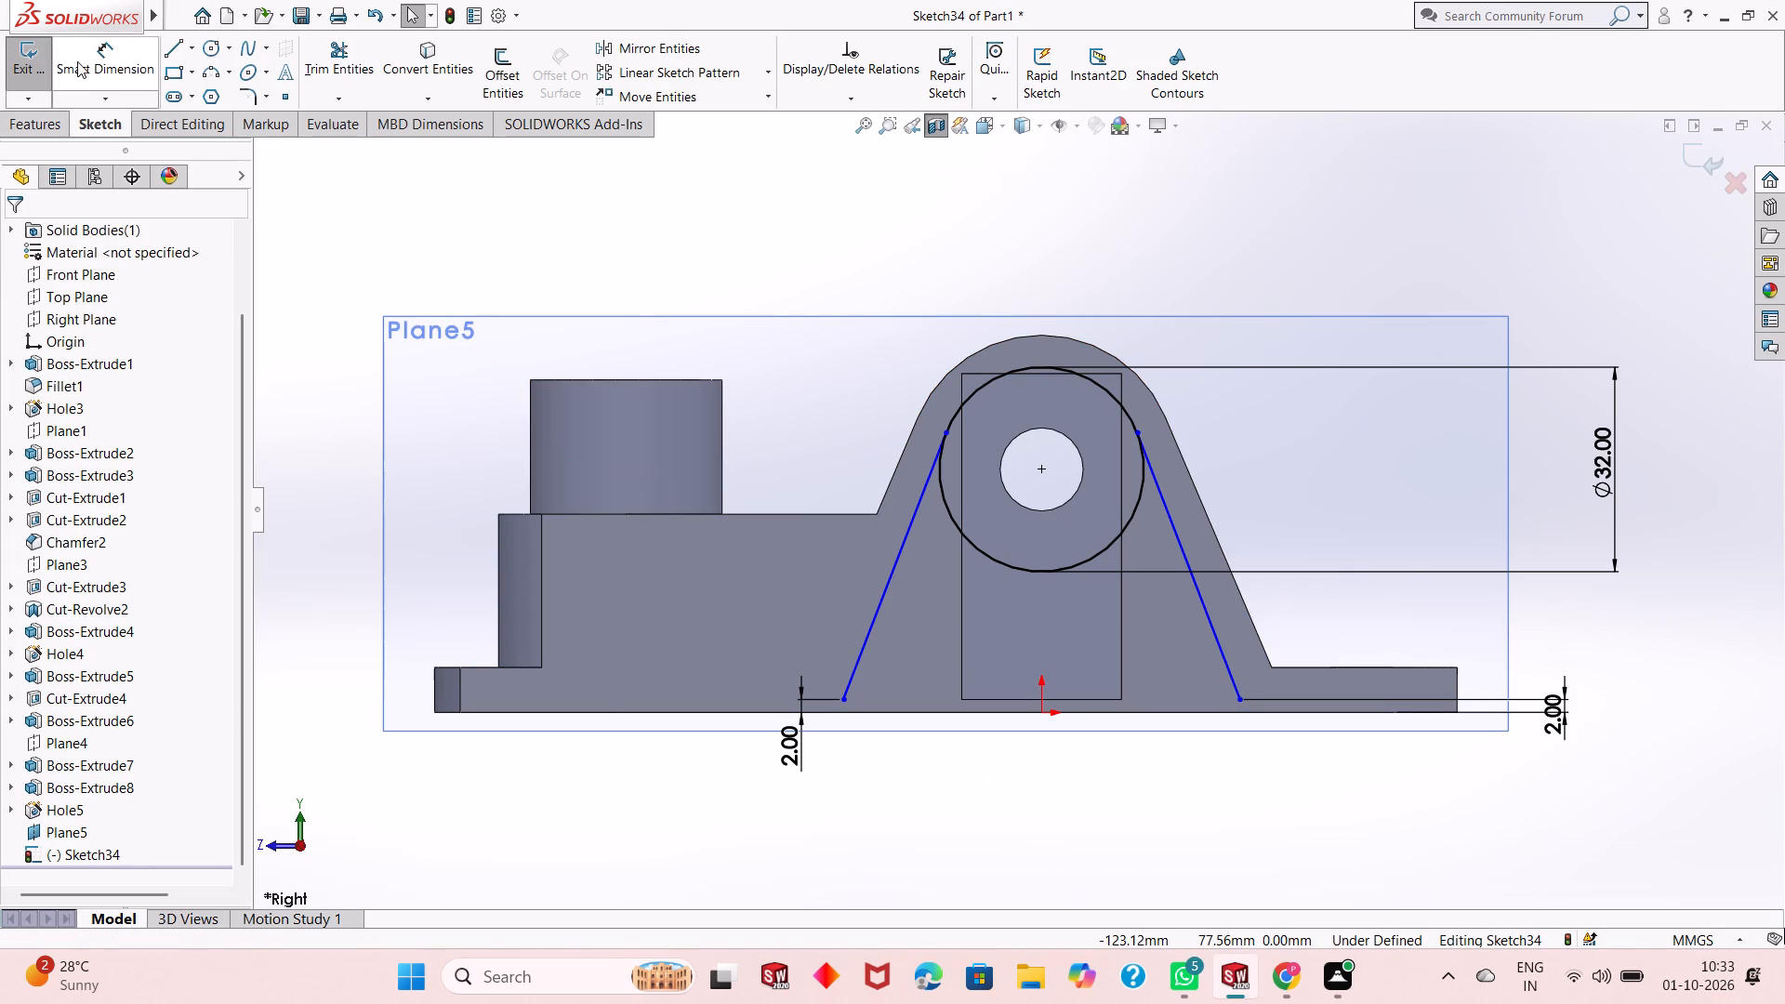
Close the profile's bottom with connected lines forming a 2 mm high strip along the base's bottom edge, extending beyond both sloping lines' lower endpoints.
{"action": "left_click", "coordinate": [182, 54]}
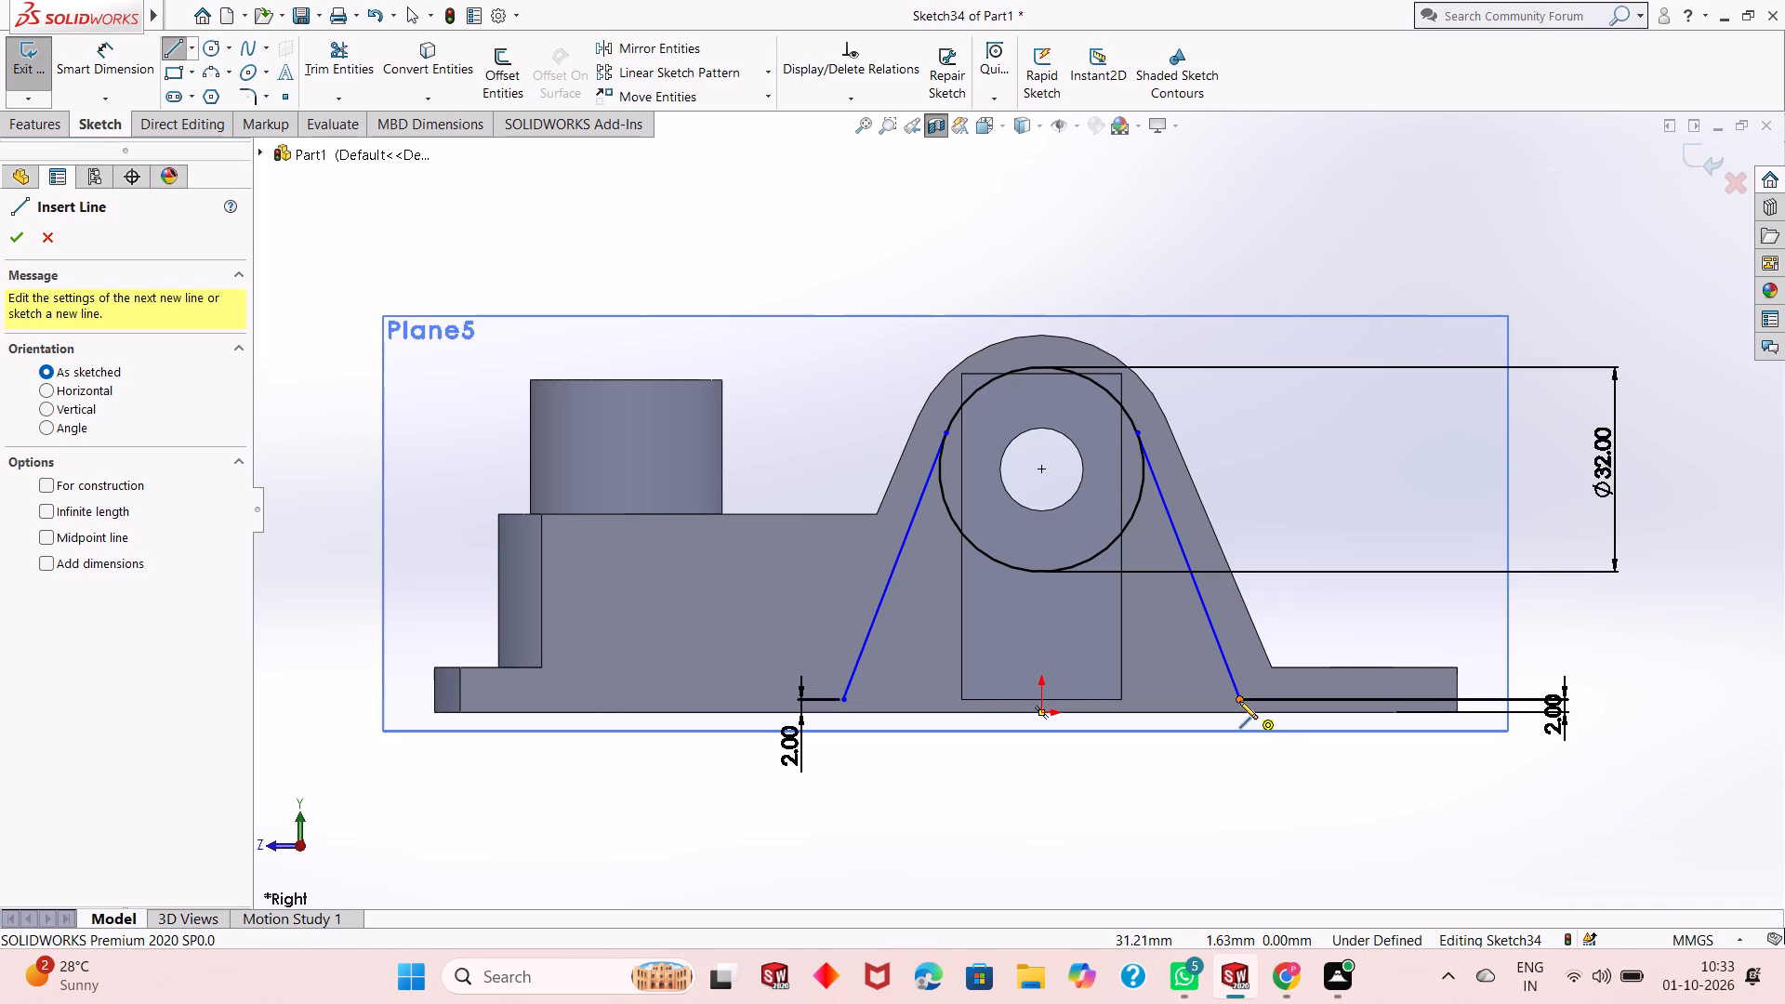
{"action": "left_click", "coordinate": [1239, 701]}
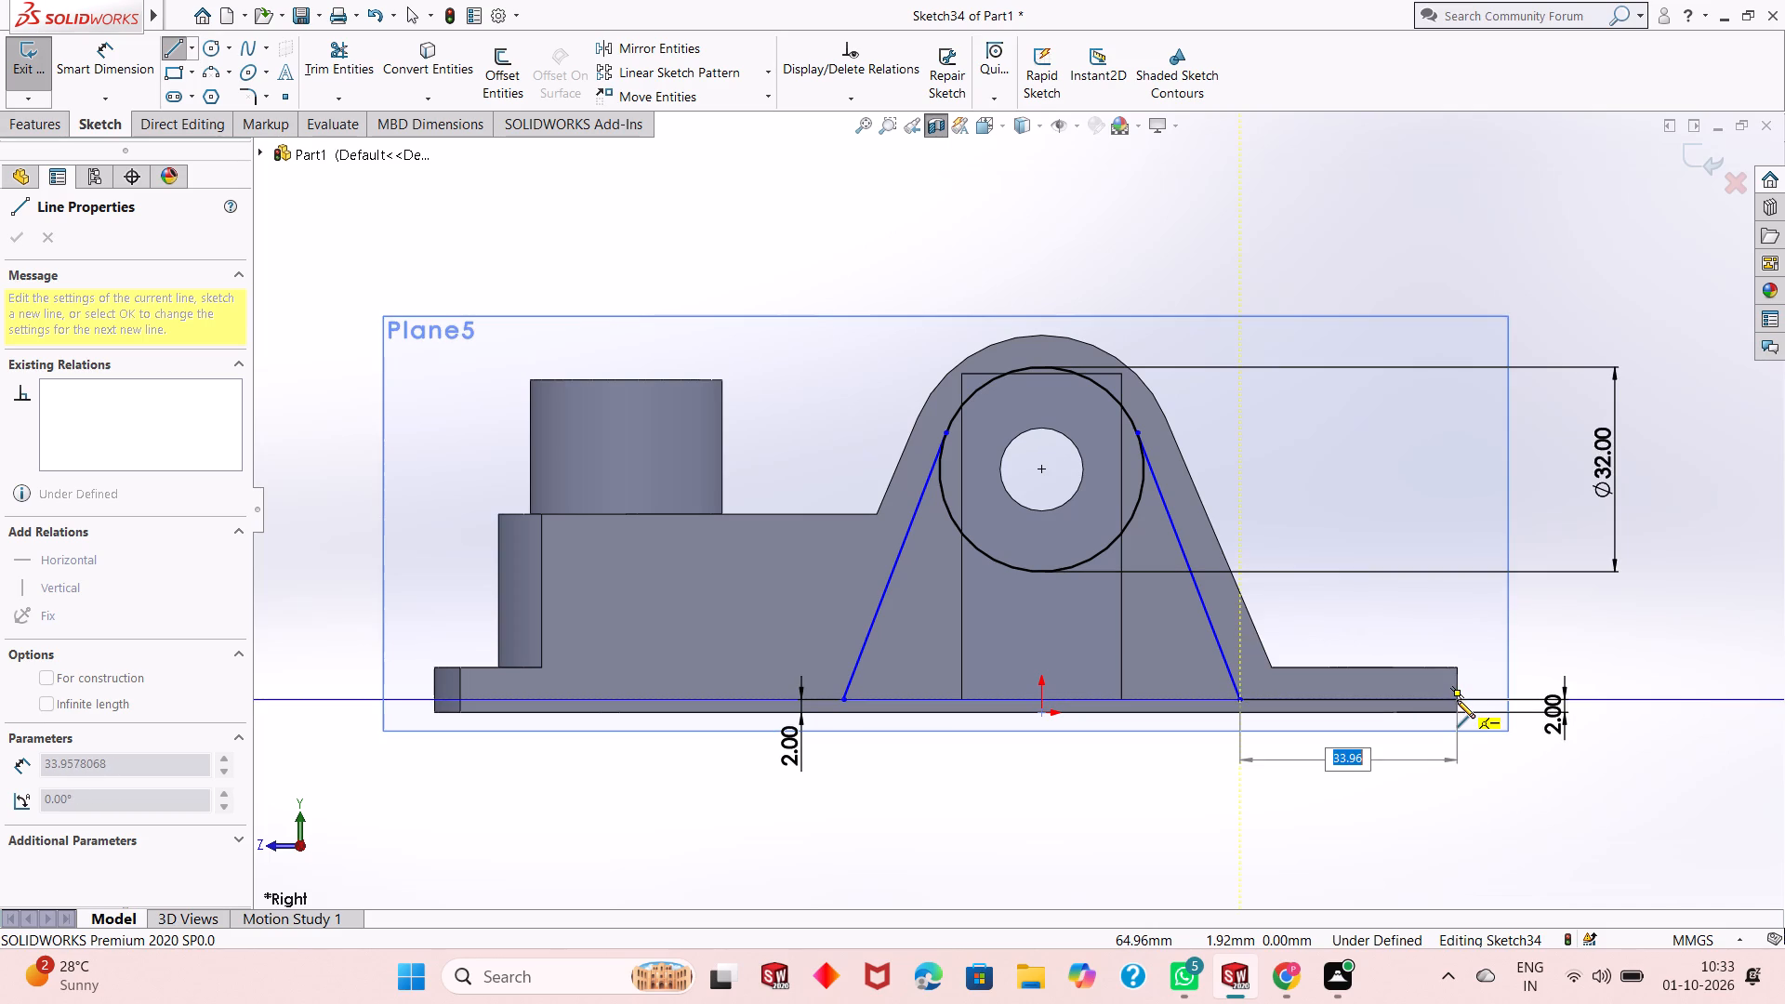
{"action": "left_click", "coordinate": [1405, 704]}
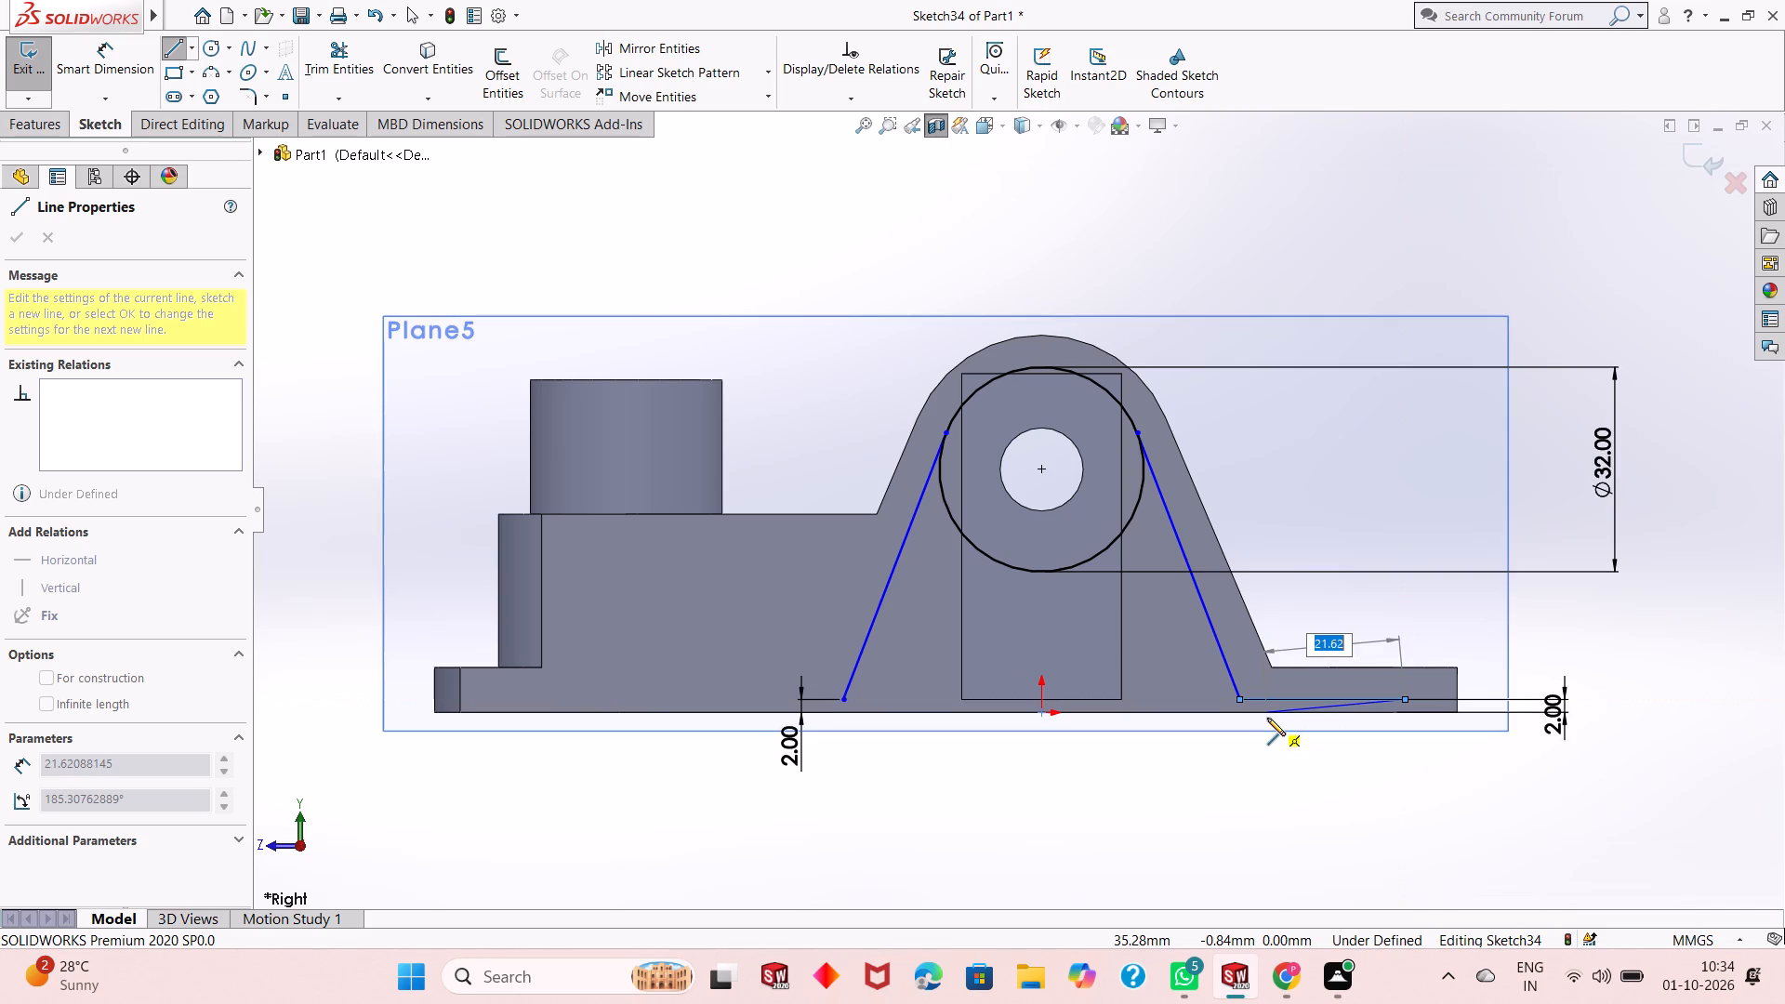
{"action": "left_click", "coordinate": [1407, 714]}
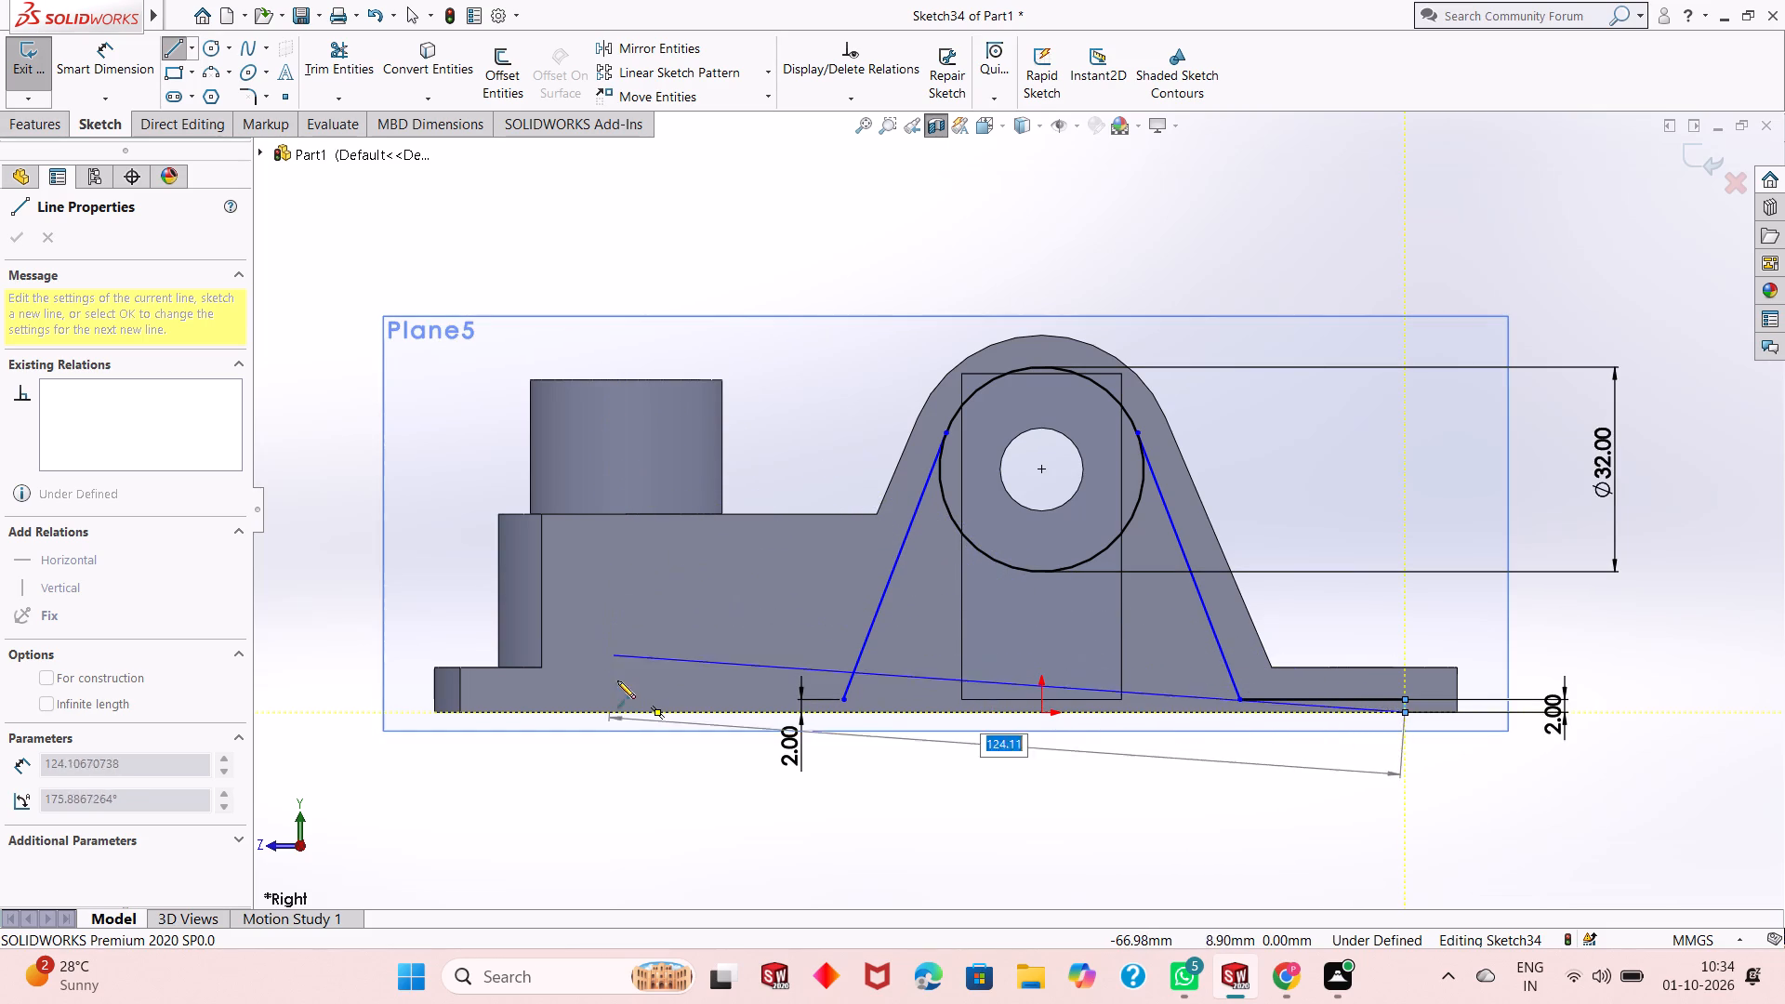
{"action": "left_click", "coordinate": [627, 710]}
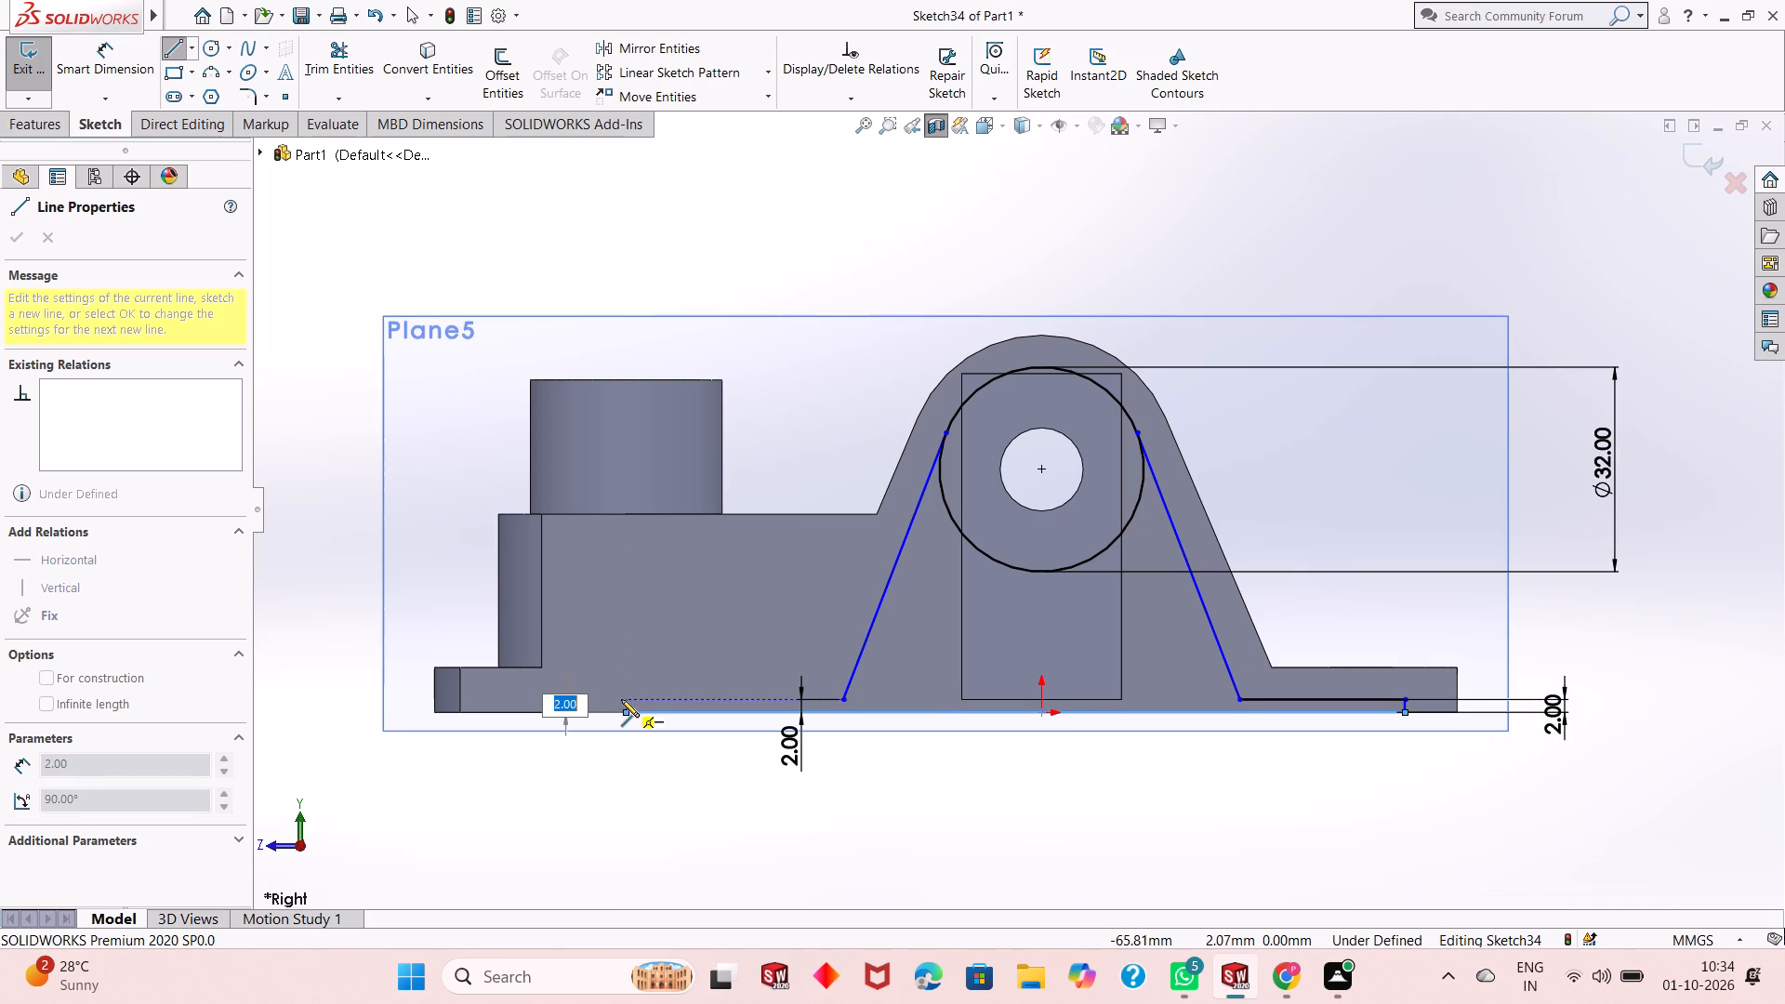
{"action": "left_click", "coordinate": [621, 699]}
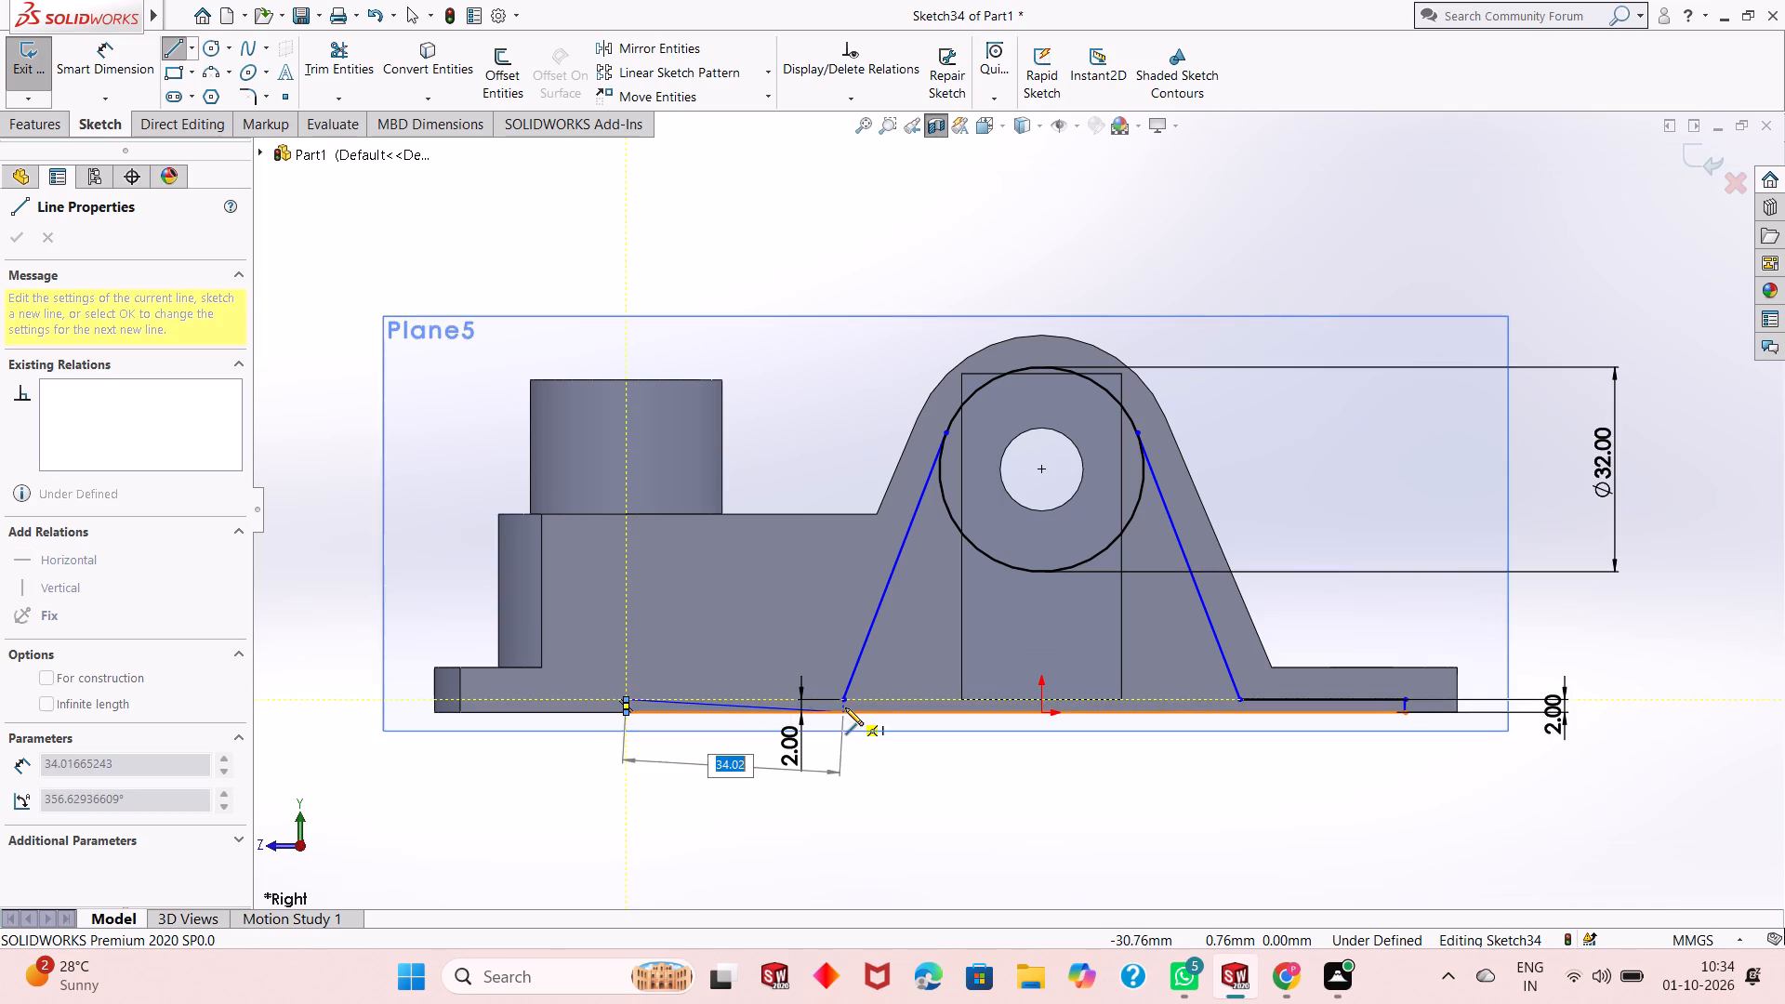
{"action": "left_click", "coordinate": [845, 698]}
{"action": "key", "text": "Escape"}
{"action": "key", "text": "Escape"}
{"action": "key", "text": "Escape"}
{"action": "key", "text": "Escape"}
{"action": "key", "text": "Escape"}
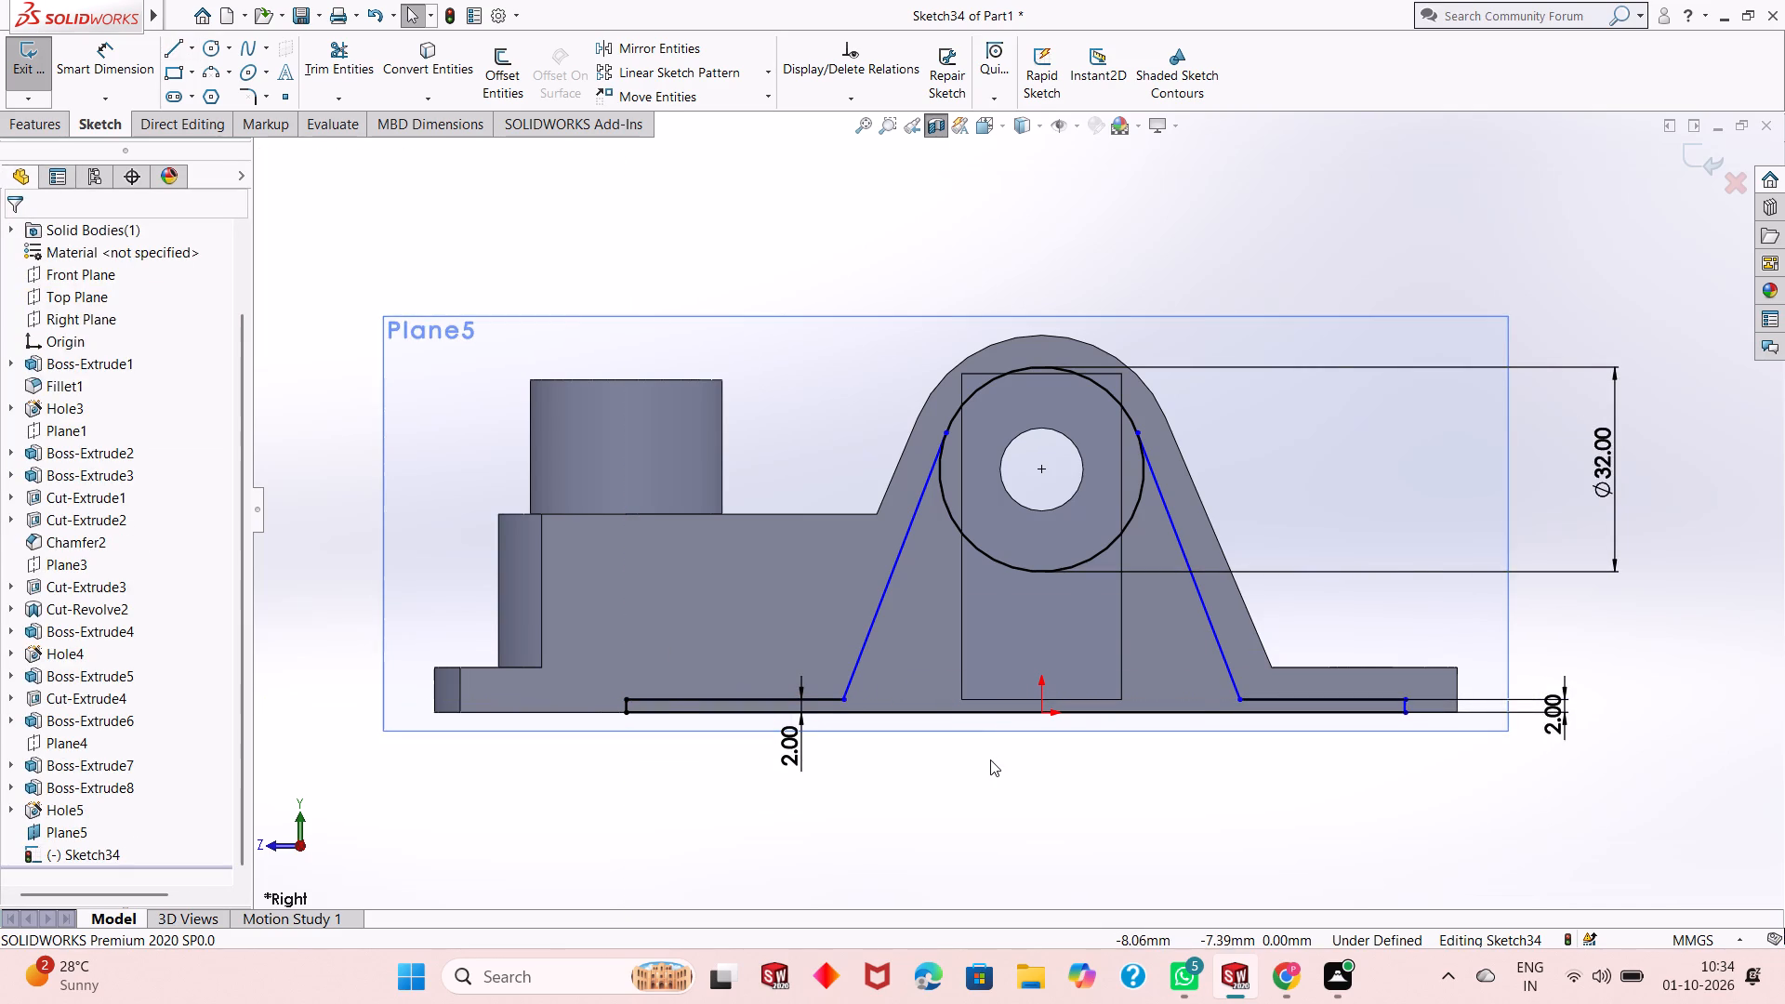
Trim away the lower portion of the 32 mm circle between the two tangent lines.
{"action": "scroll", "coordinate": [988, 761], "scroll_direction": "up", "scroll_amount": 1}
{"action": "middle_click_drag", "start_coordinate": [1193, 733], "coordinate": [1095, 771]}
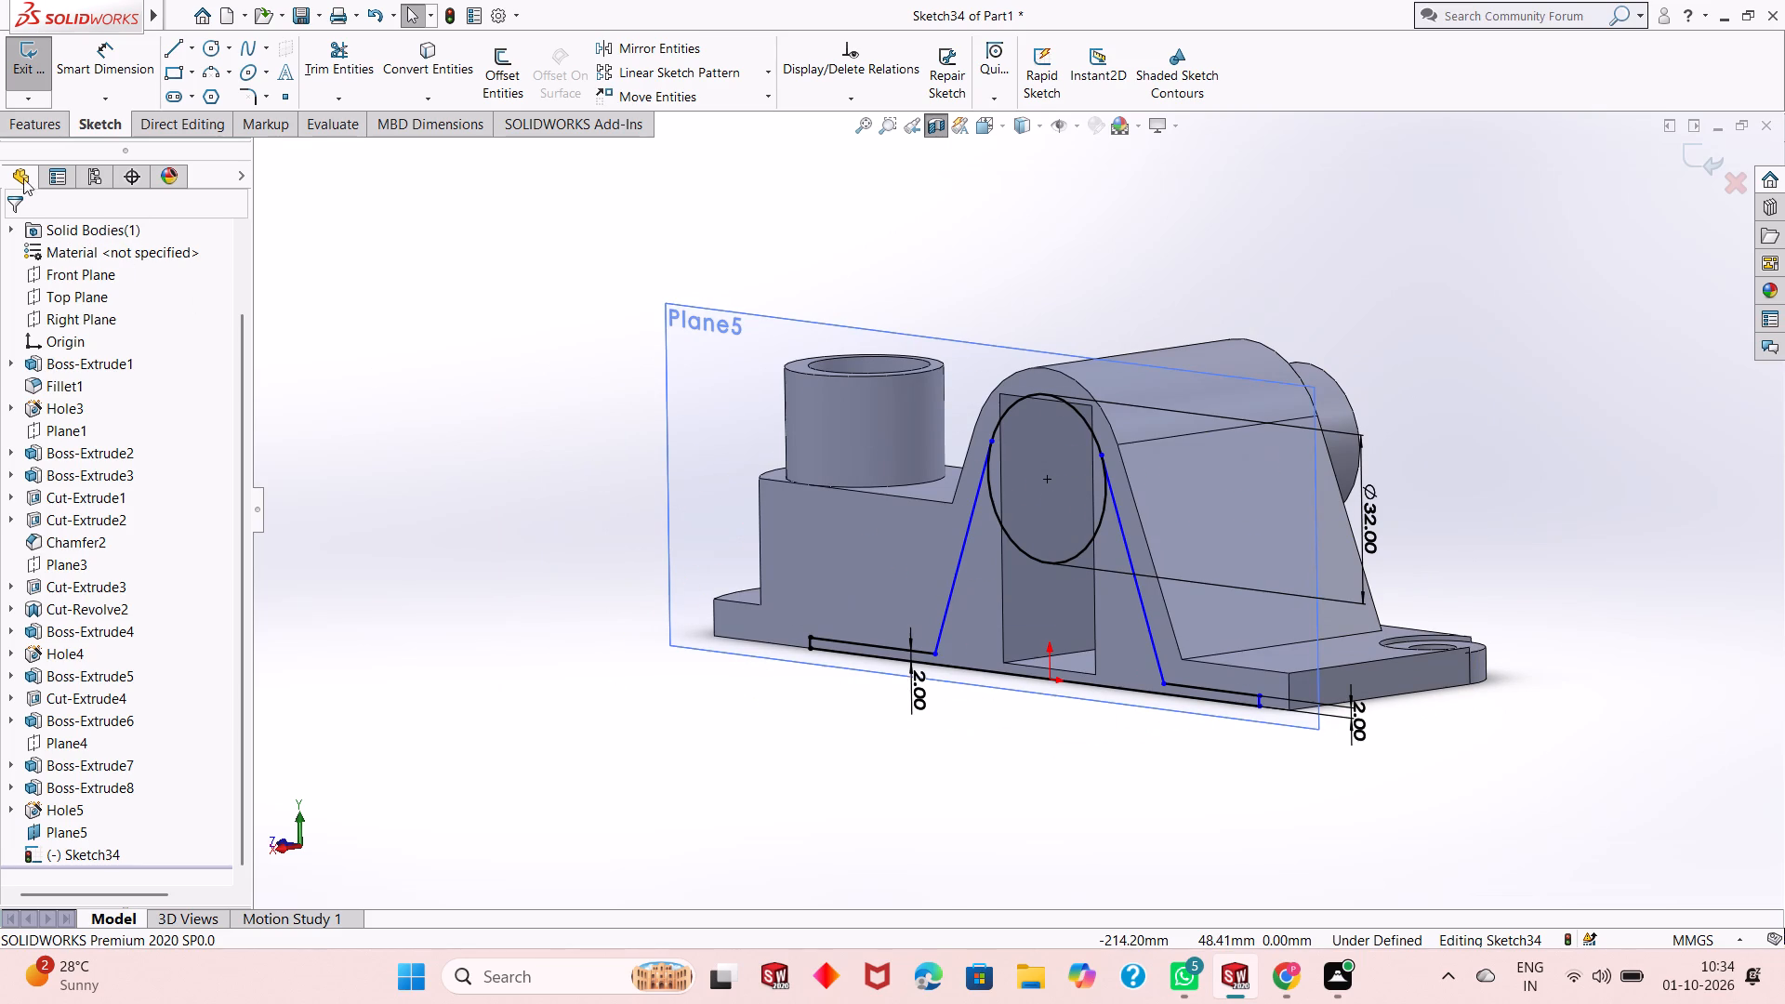
{"action": "left_click", "coordinate": [41, 129]}
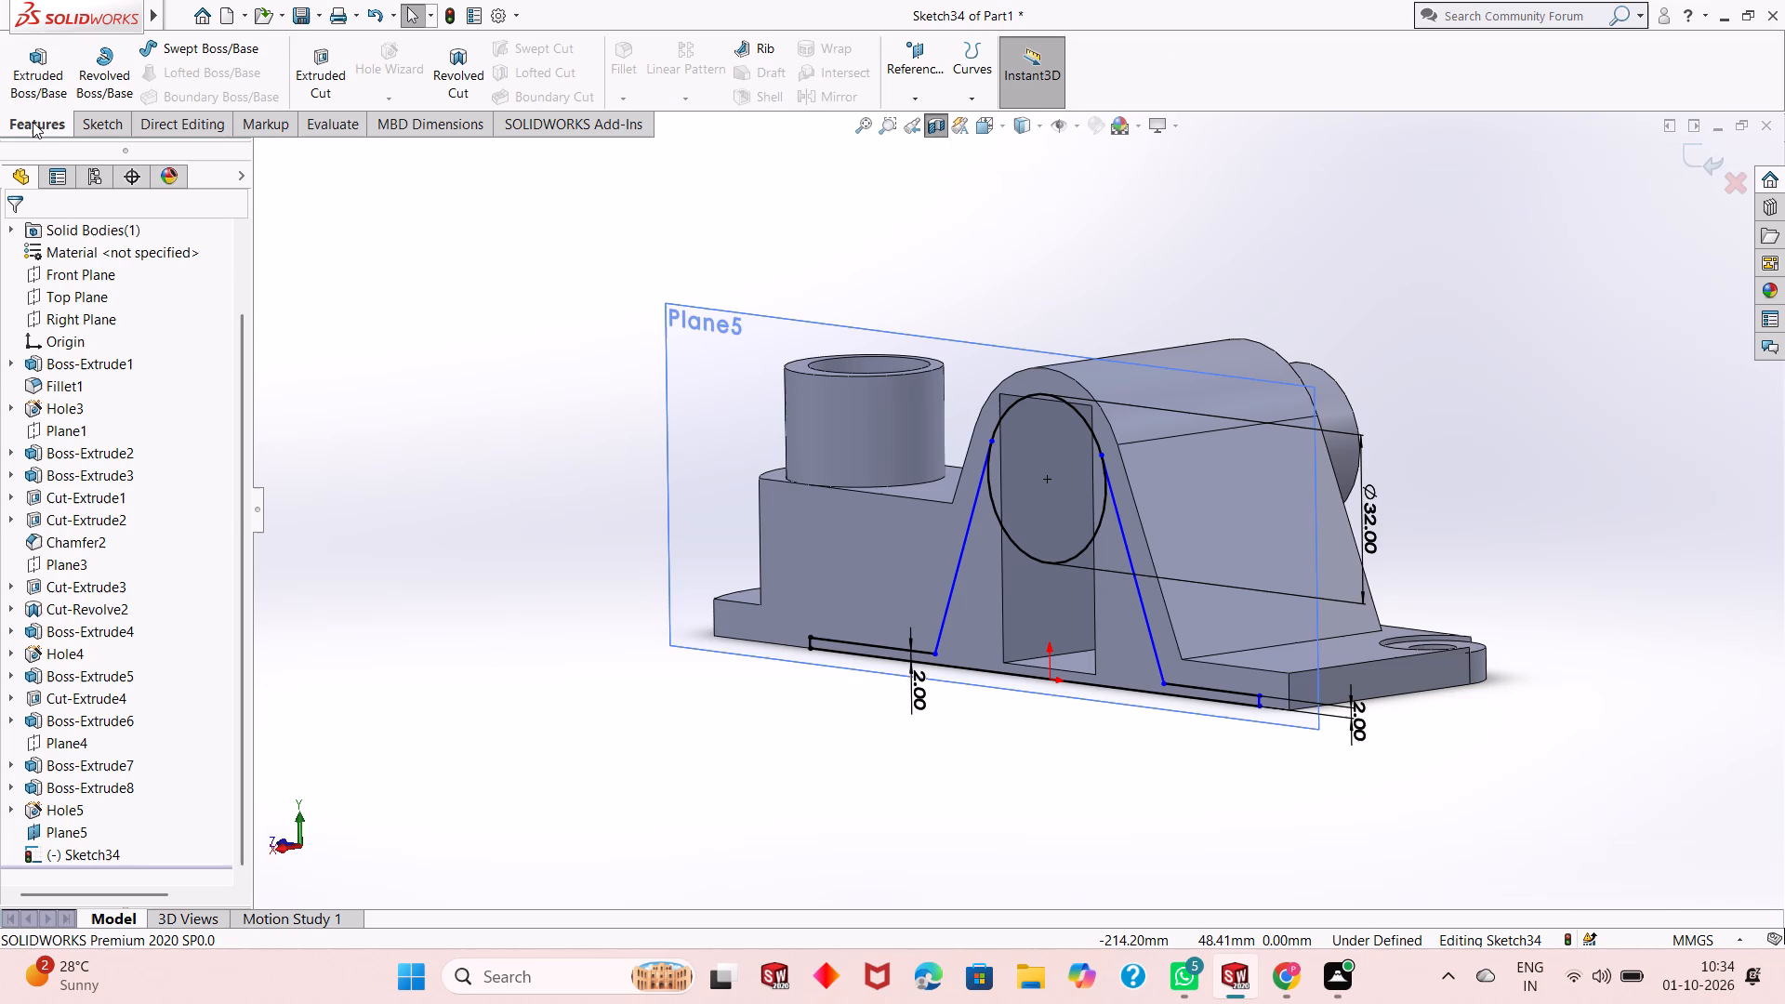
{"action": "key", "text": "ctrl+8"}
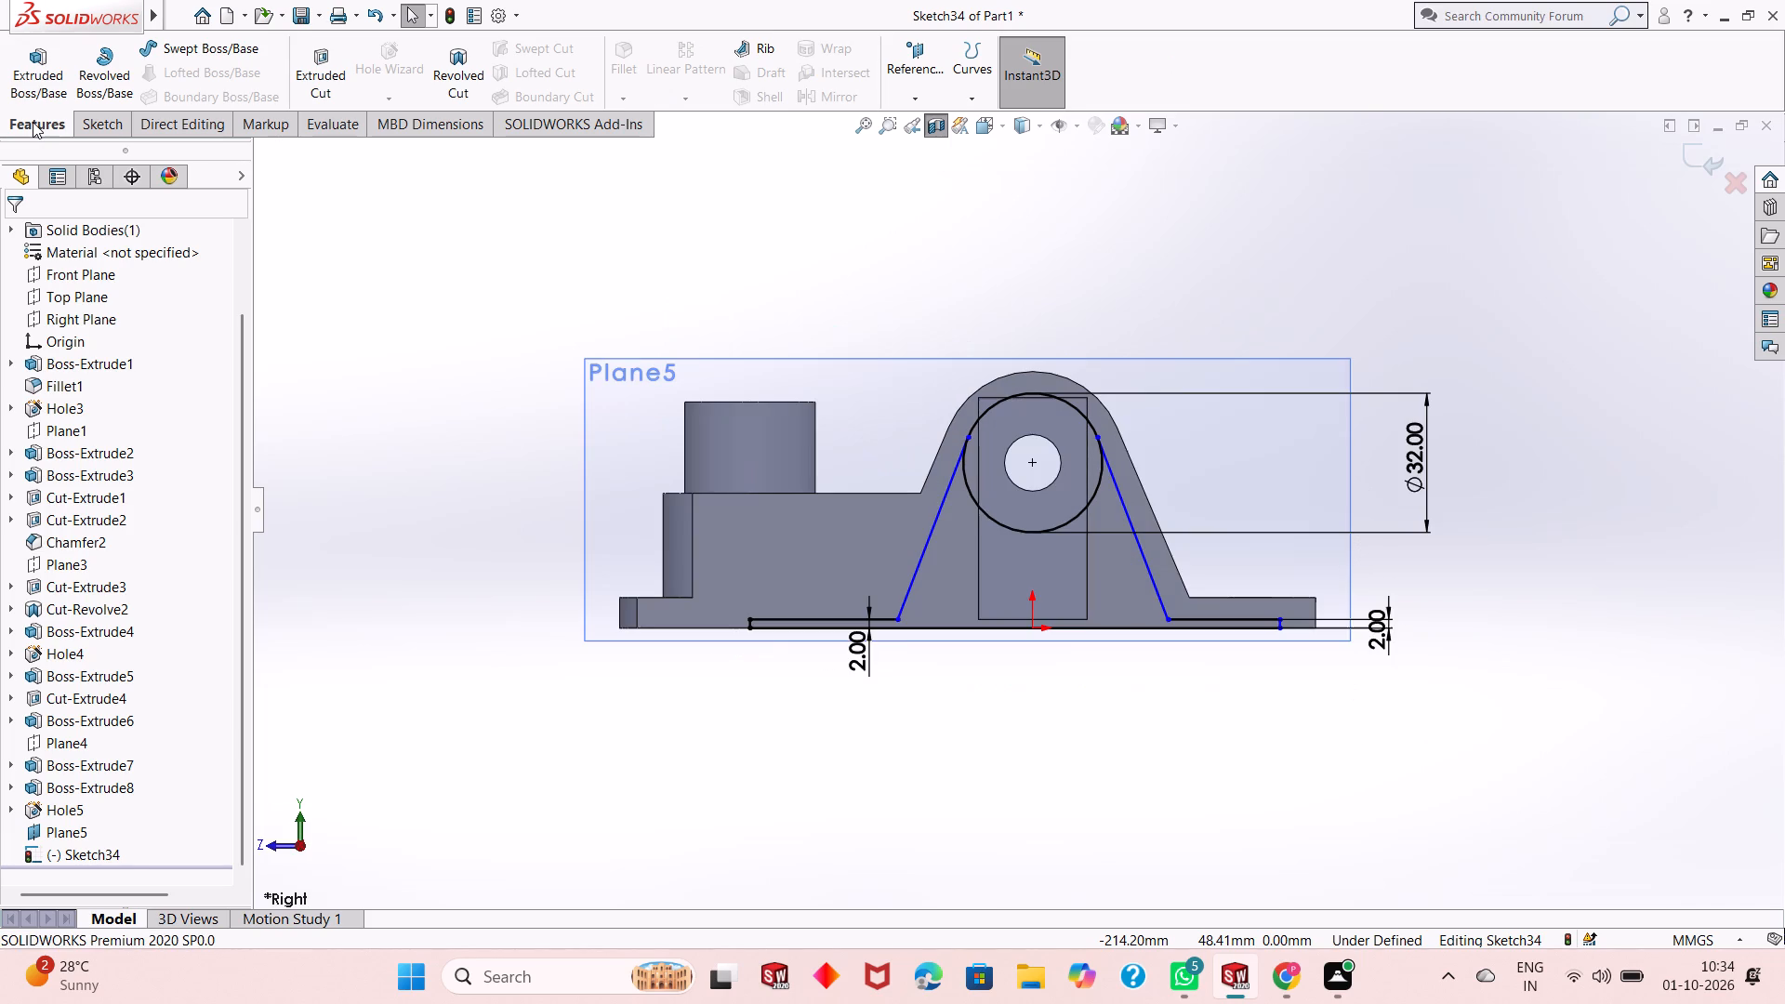
{"action": "scroll", "coordinate": [1134, 663], "scroll_direction": "down", "scroll_amount": 3}
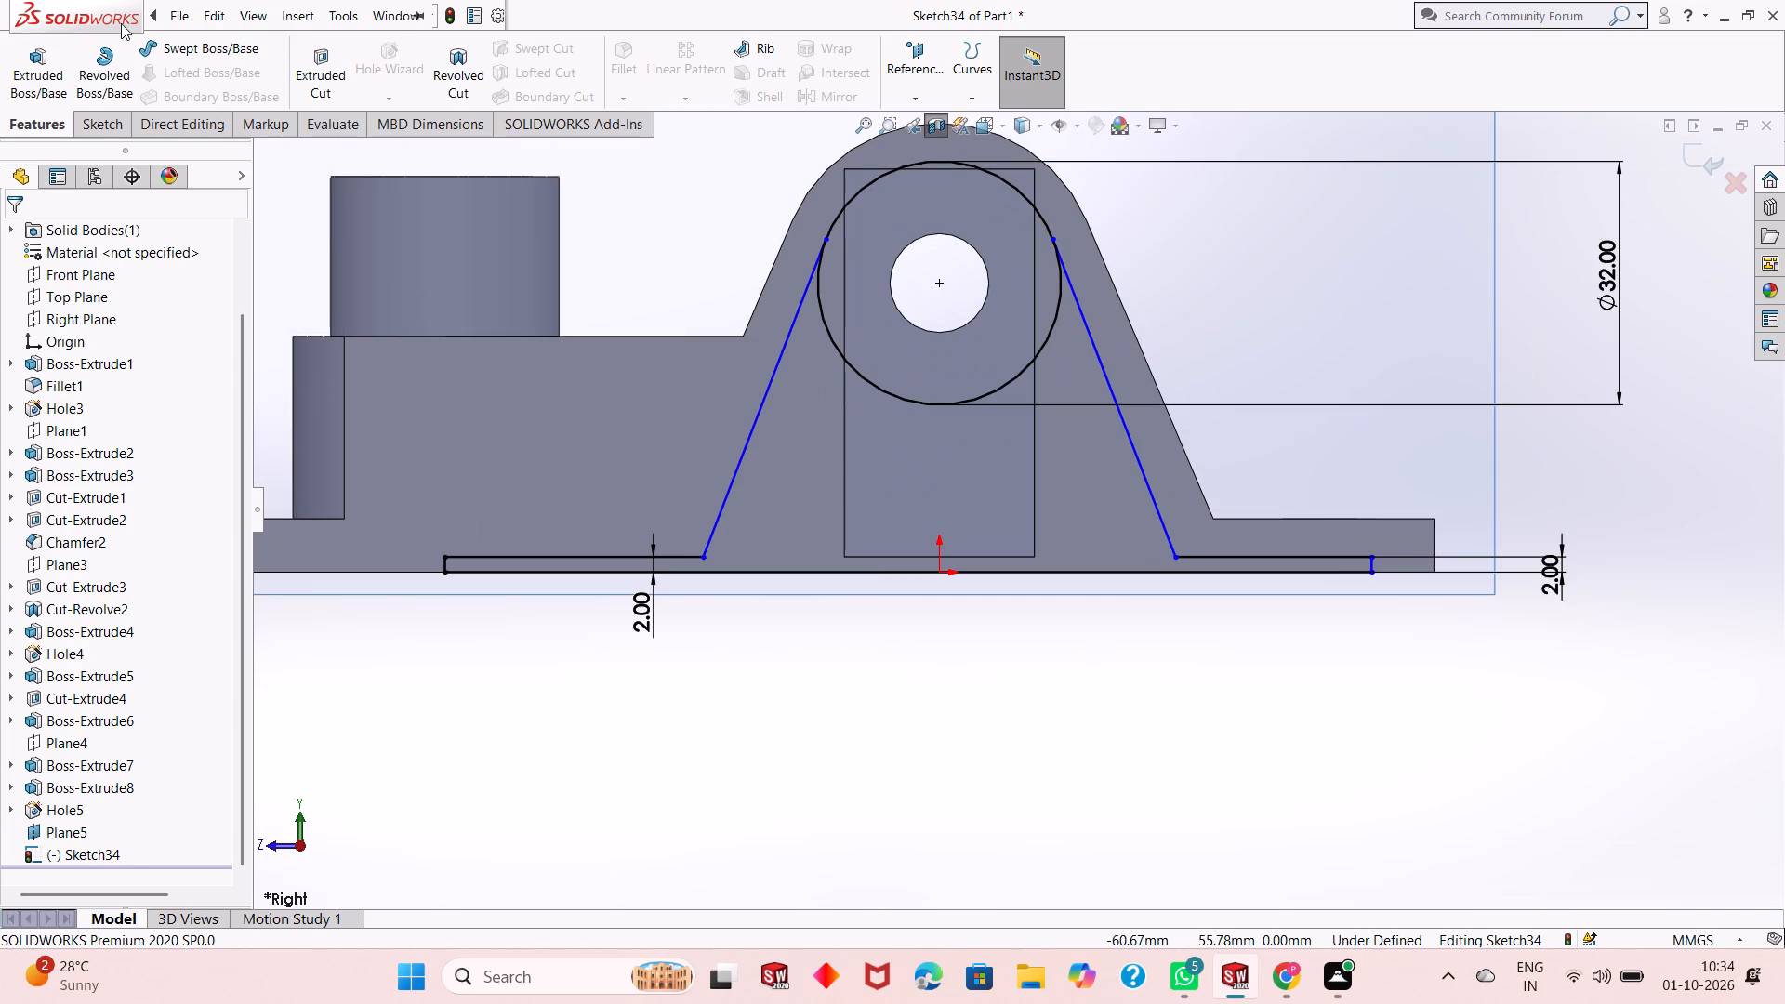
{"action": "left_click", "coordinate": [99, 115]}
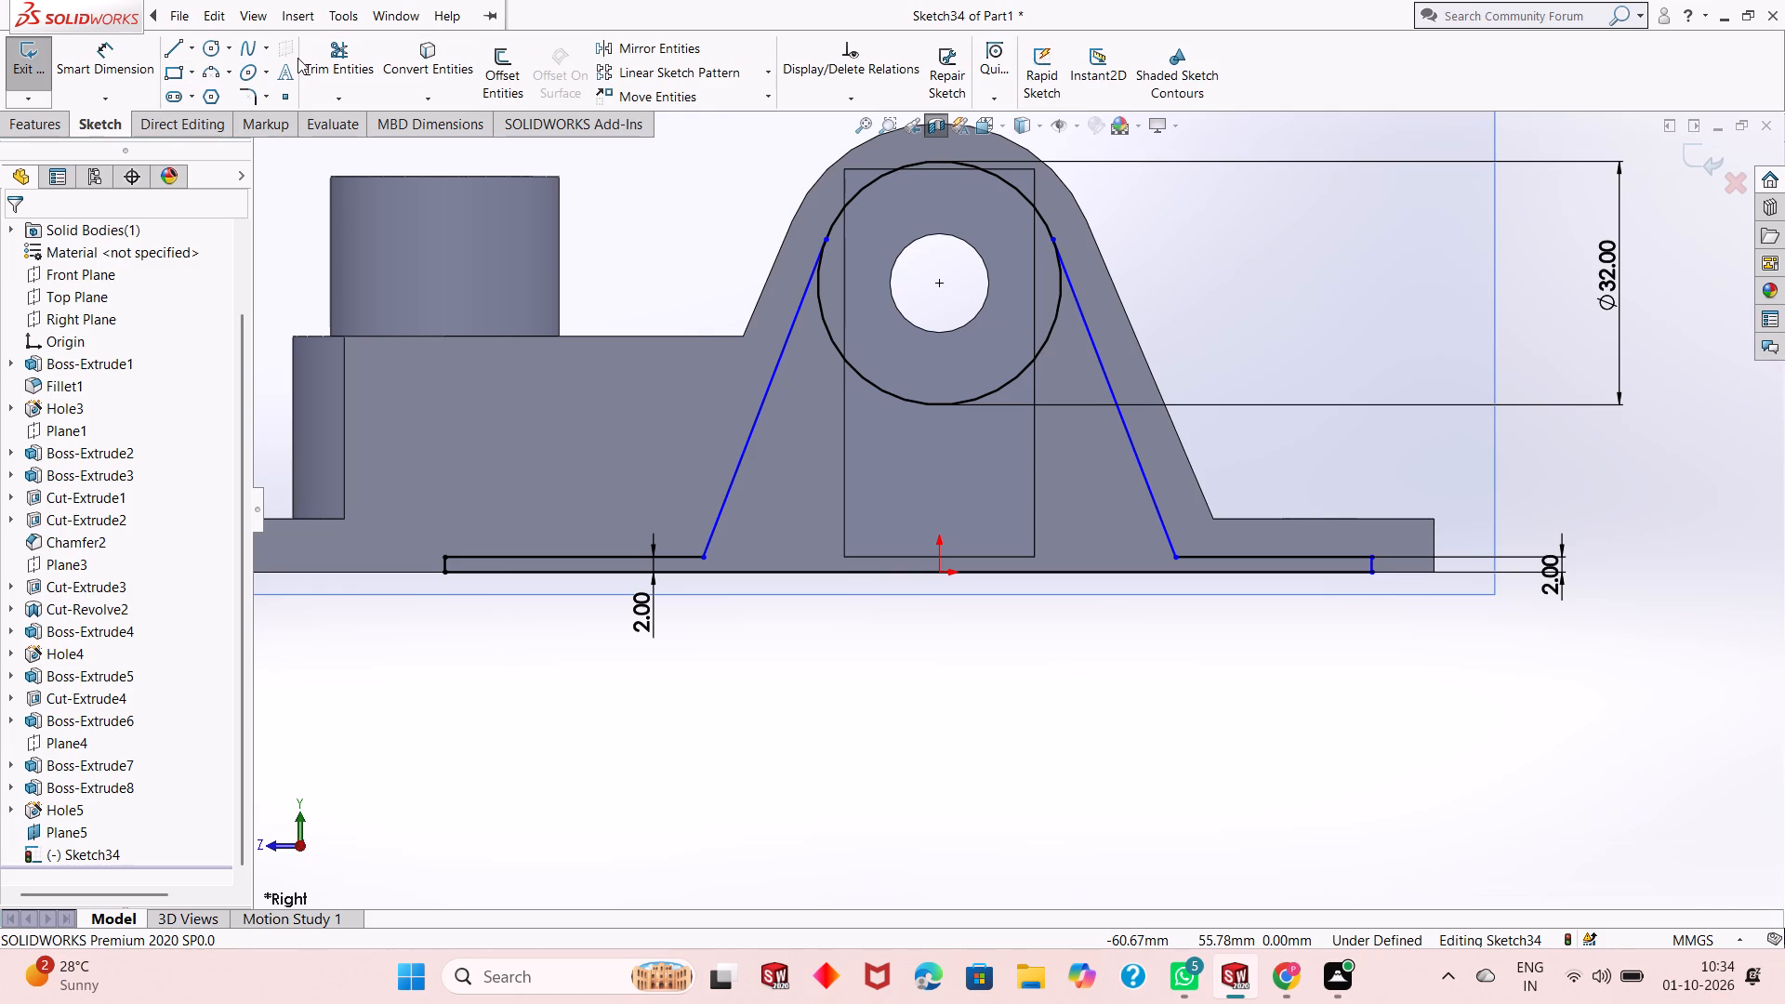
{"action": "left_click", "coordinate": [297, 58]}
{"action": "left_click", "coordinate": [306, 60]}
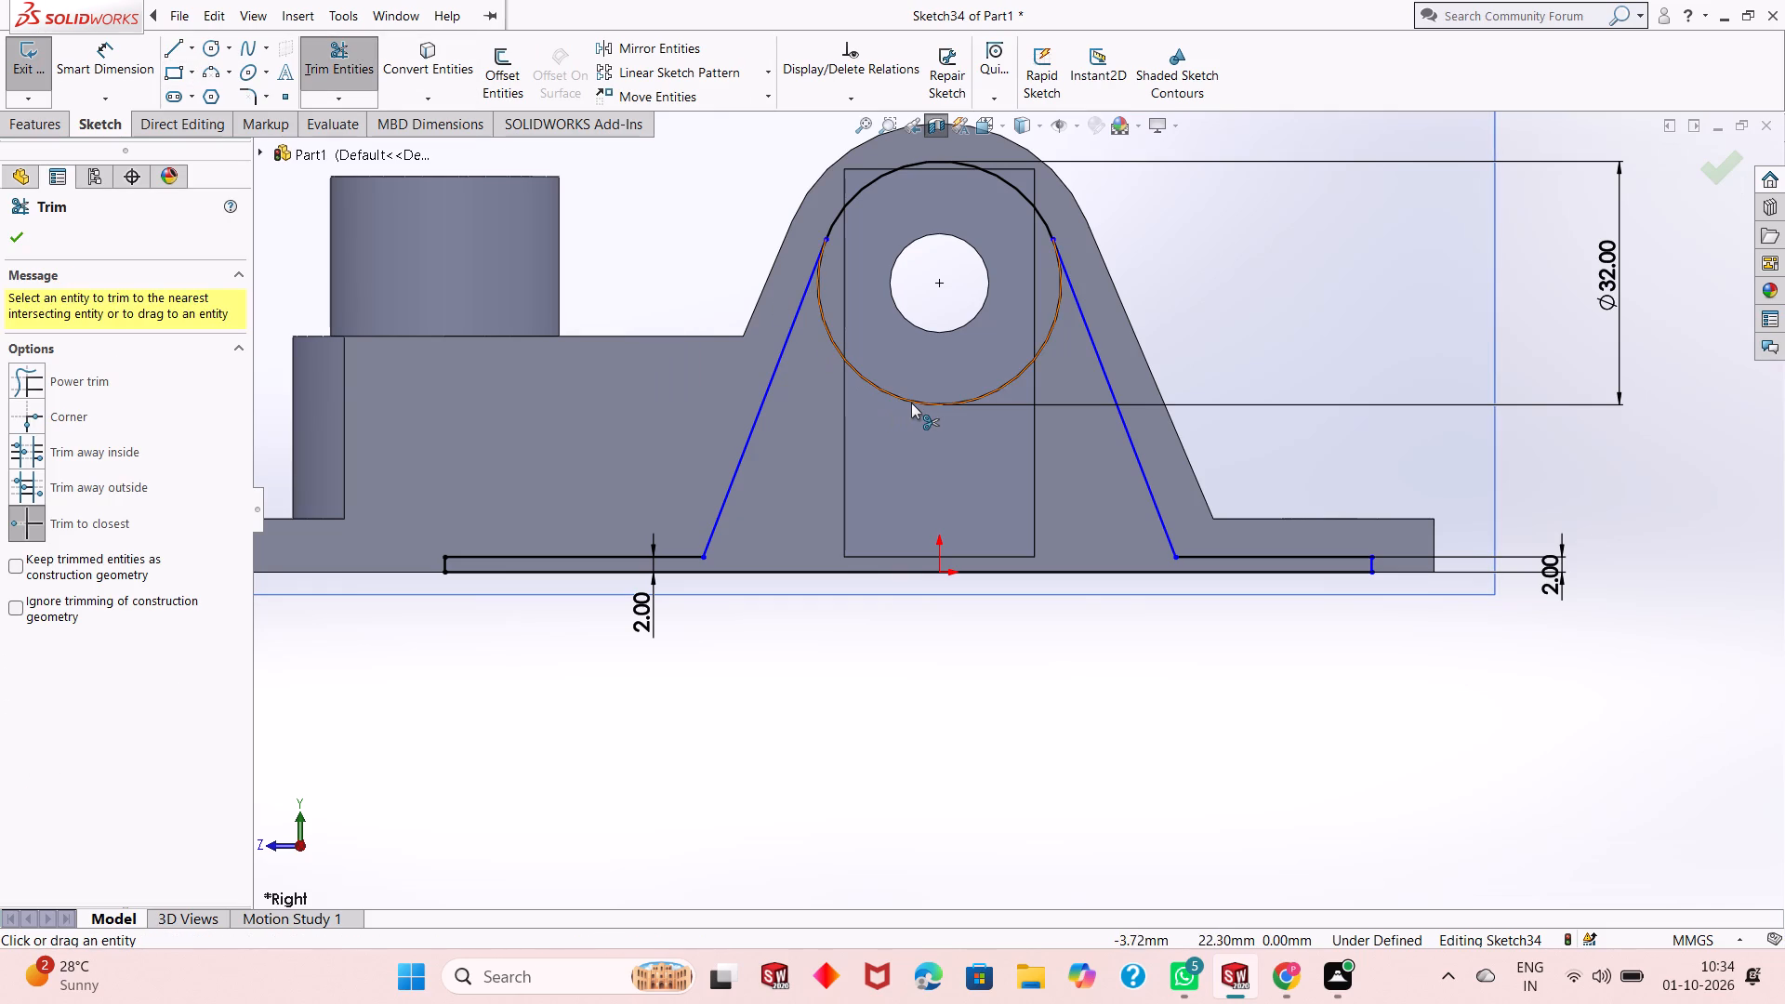
{"action": "left_click", "coordinate": [911, 403]}
{"action": "scroll", "coordinate": [890, 462], "scroll_direction": "up", "scroll_amount": 3}
{"action": "key", "text": "Escape"}
{"action": "key", "text": "Escape"}
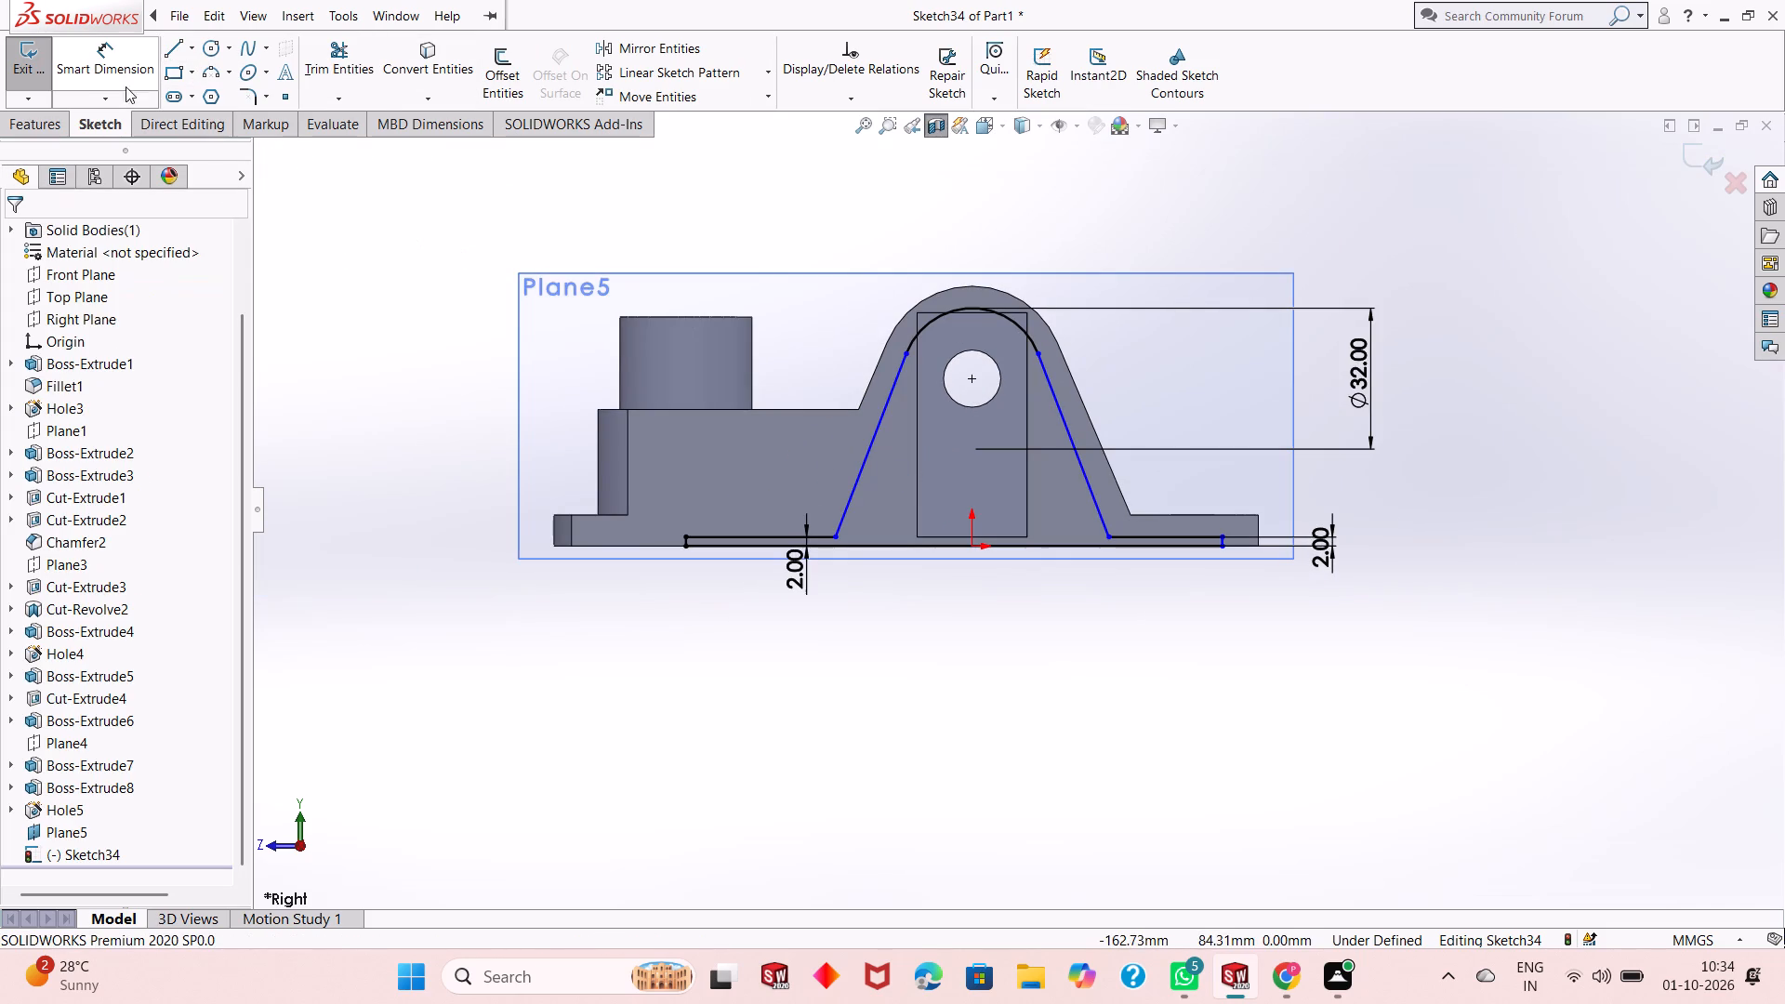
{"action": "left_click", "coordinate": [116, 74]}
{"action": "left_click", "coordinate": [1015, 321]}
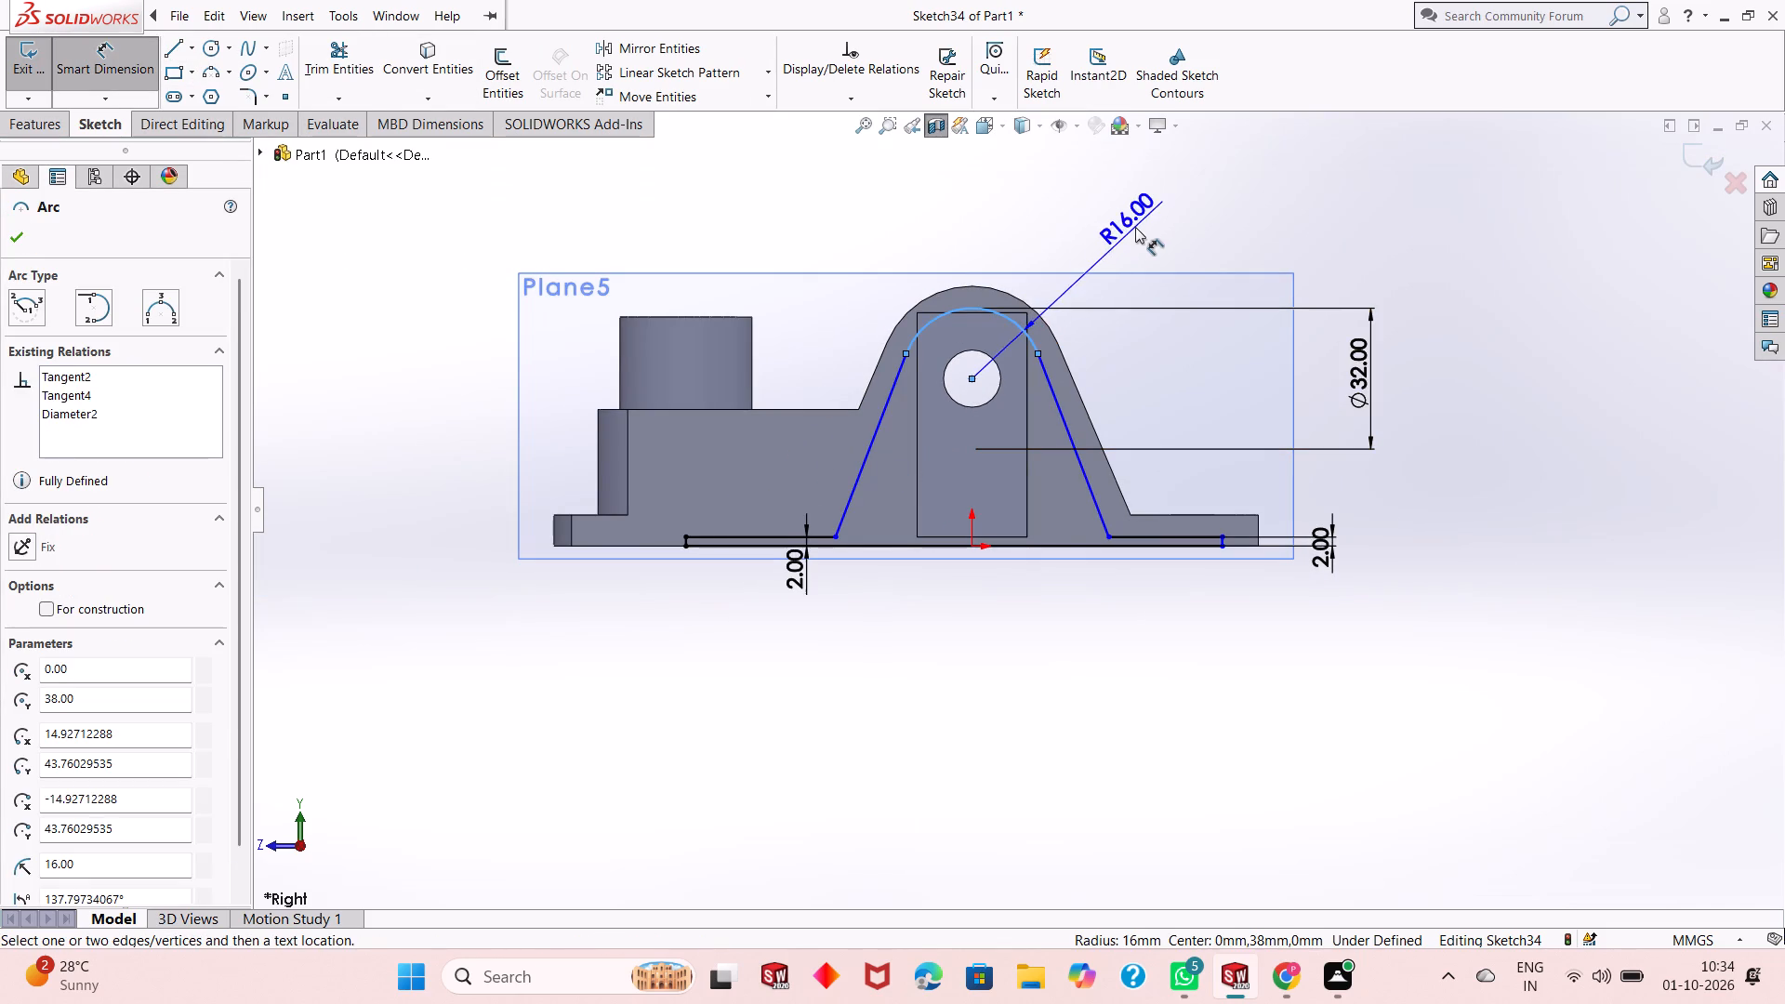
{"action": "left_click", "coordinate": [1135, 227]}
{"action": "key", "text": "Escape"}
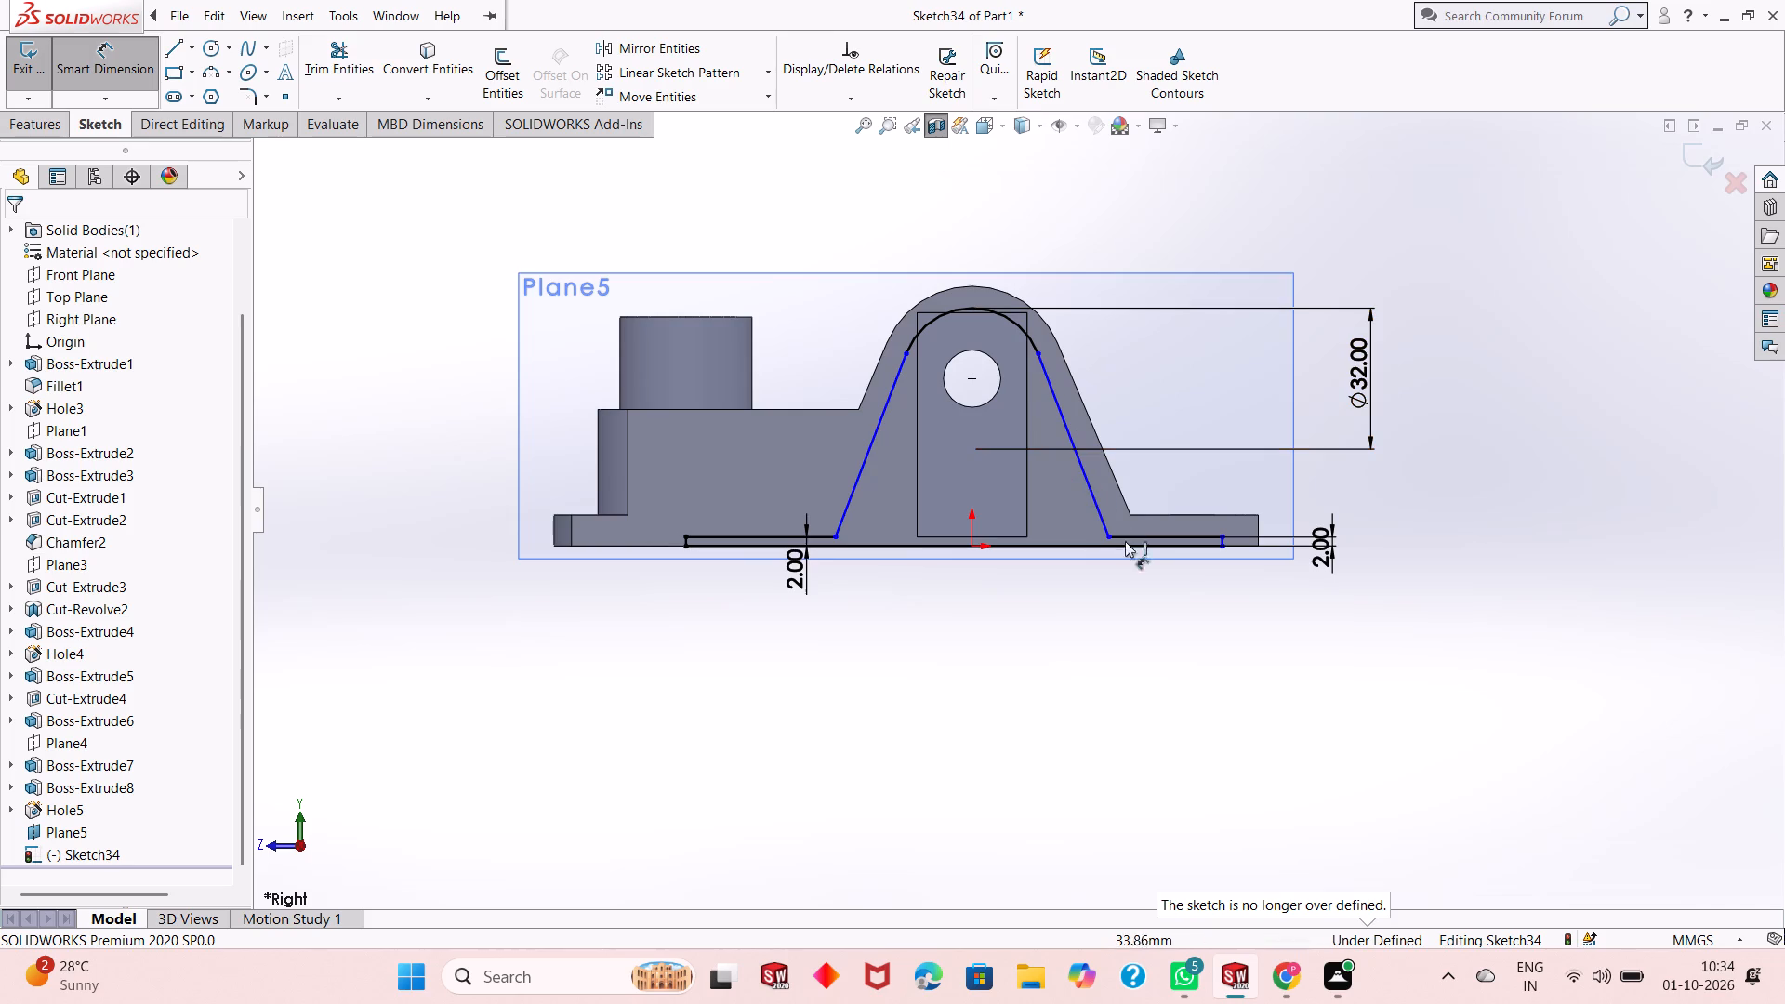
Dimension the bottom strip's end farther from the upright cylinder at 10 mm from the base's end edge.
{"action": "scroll", "coordinate": [858, 500], "scroll_direction": "down", "scroll_amount": 2}
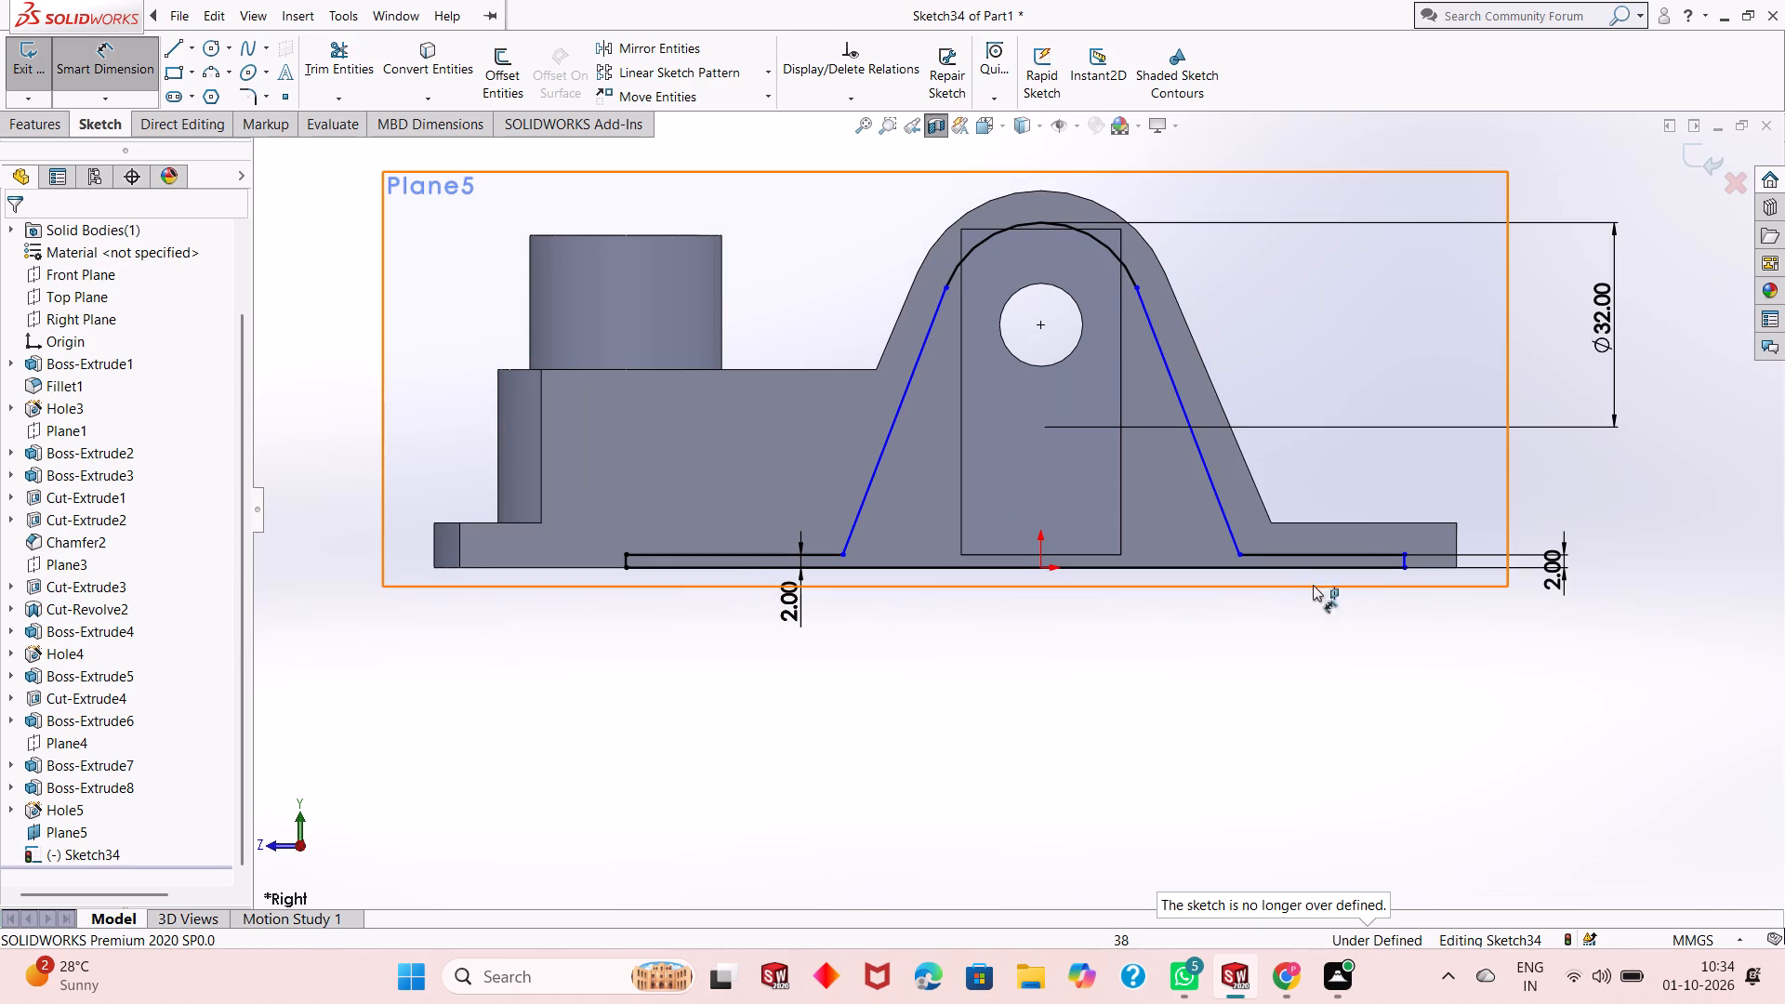
{"action": "scroll", "coordinate": [1389, 582], "scroll_direction": "down", "scroll_amount": 3}
{"action": "scroll", "coordinate": [1268, 562], "scroll_direction": "up", "scroll_amount": 3}
{"action": "left_click", "coordinate": [1217, 537]}
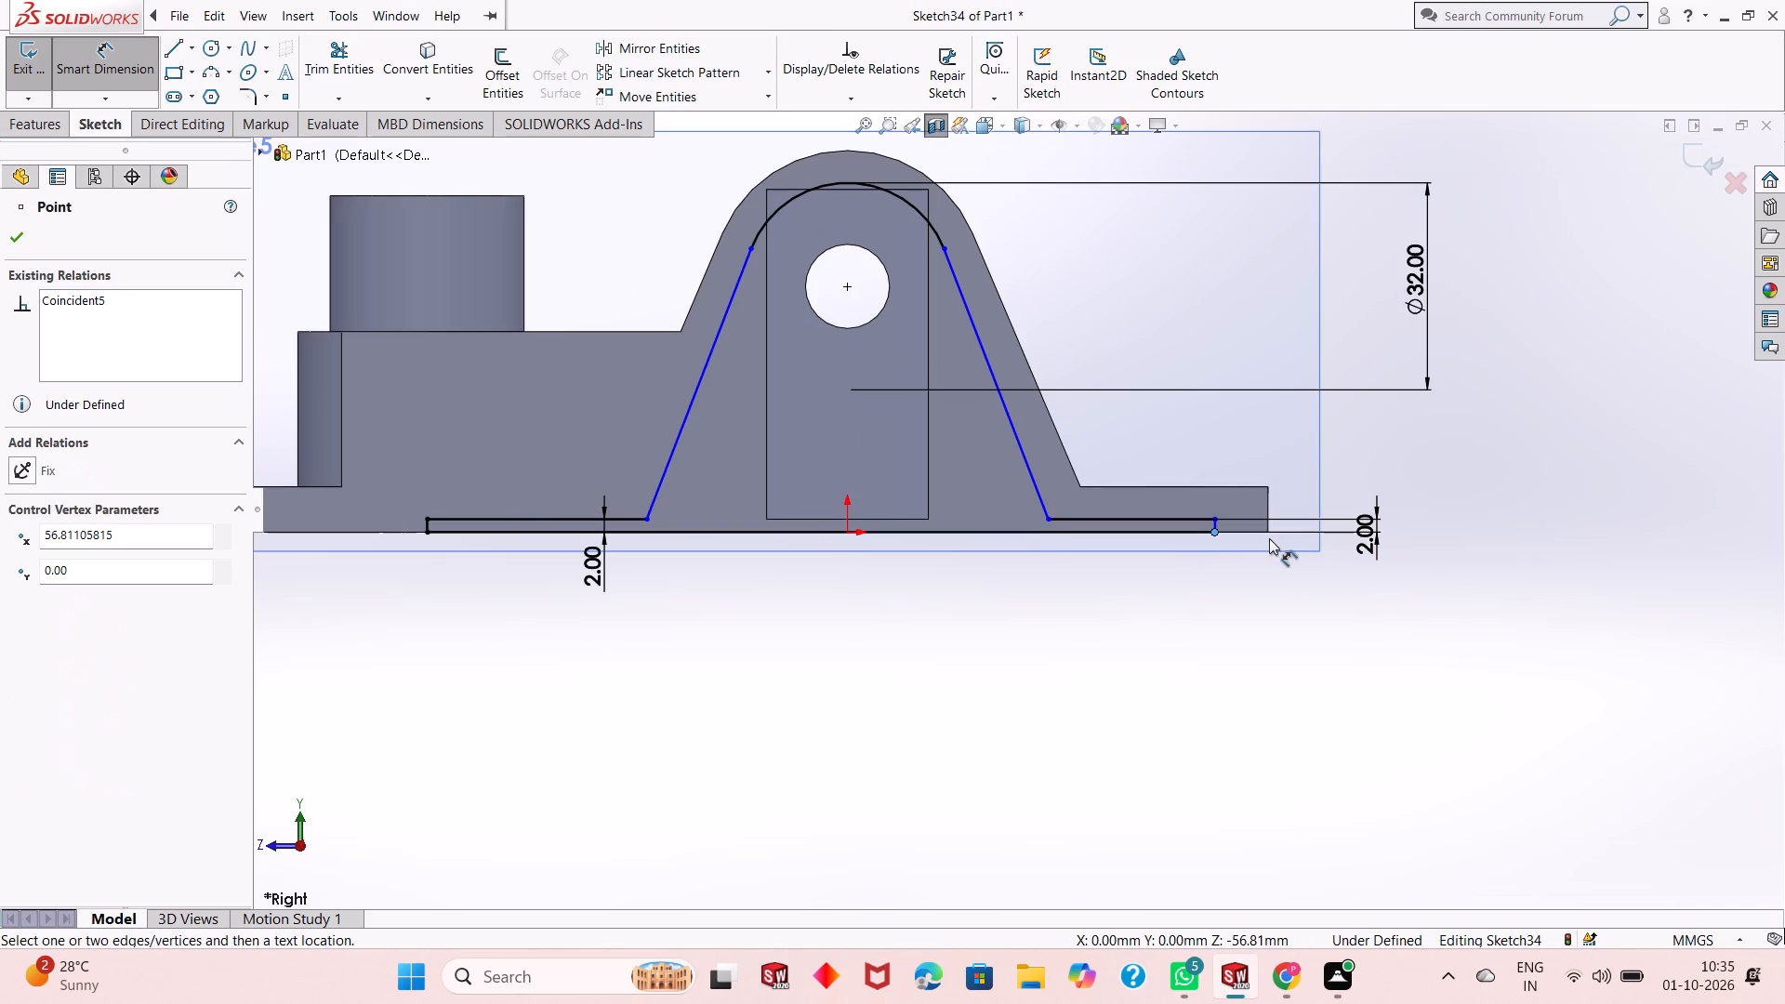
{"action": "left_click", "coordinate": [1269, 529]}
{"action": "left_click", "coordinate": [1263, 620]}
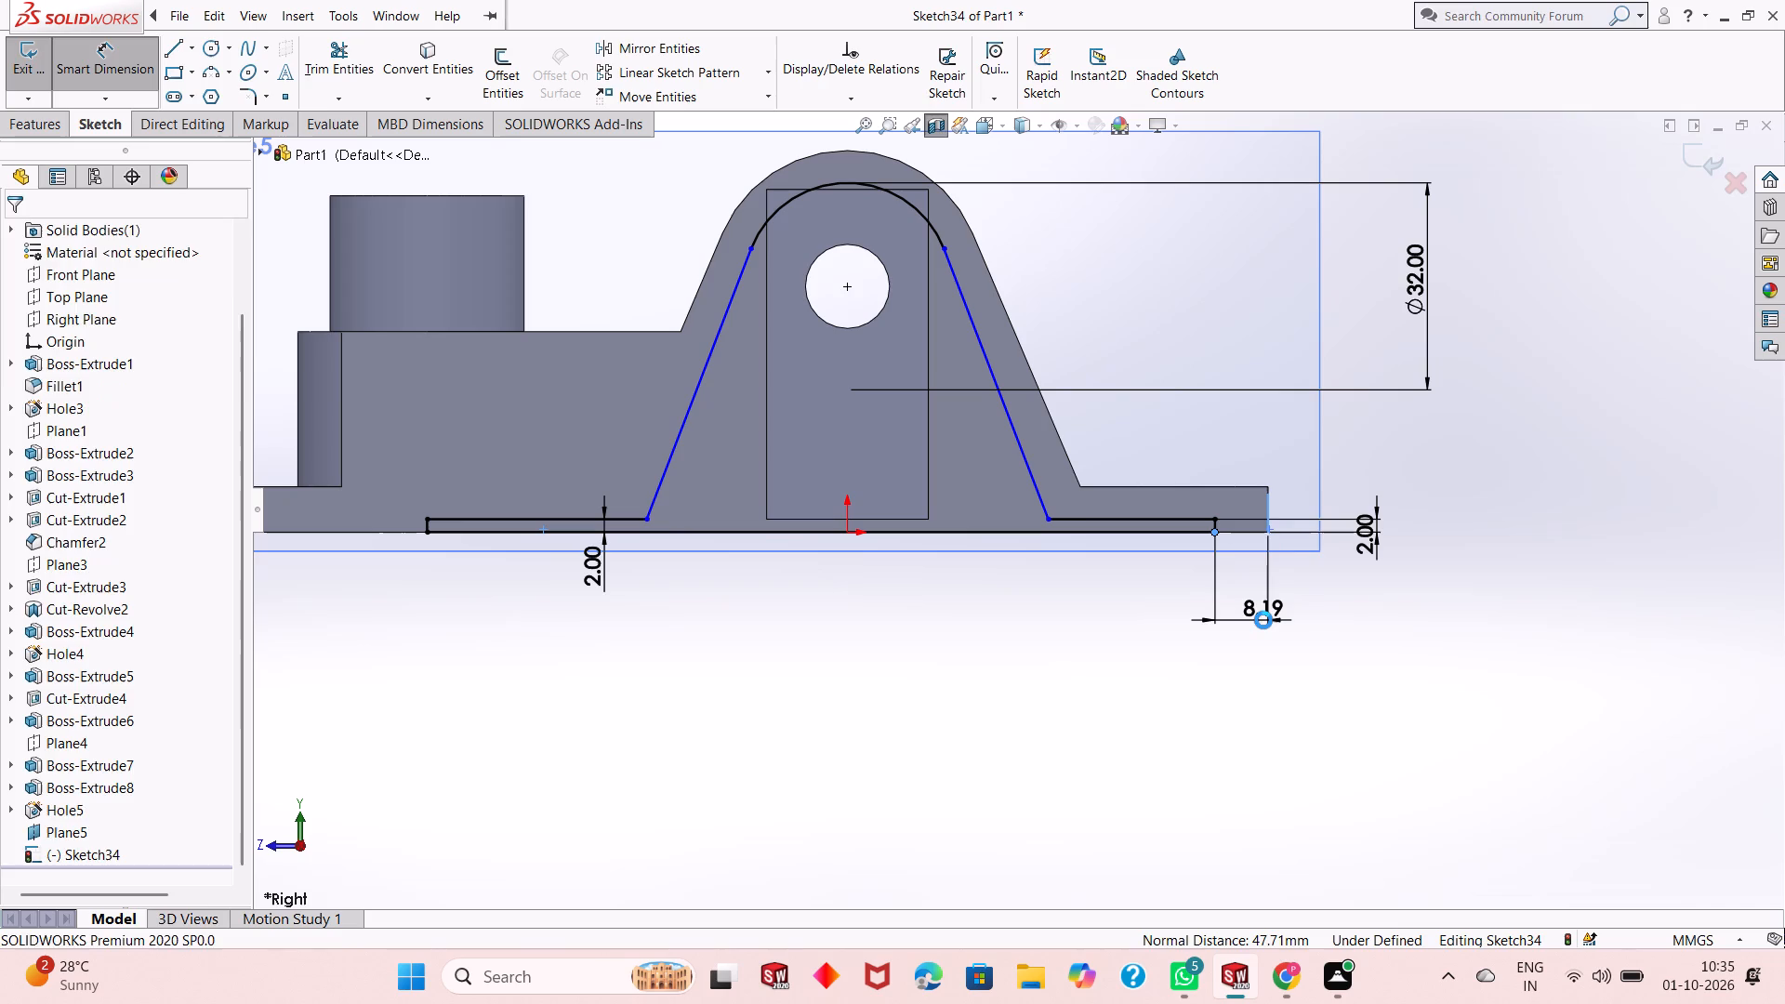
{"action": "type", "text": "10"}
{"action": "key", "text": "Return"}
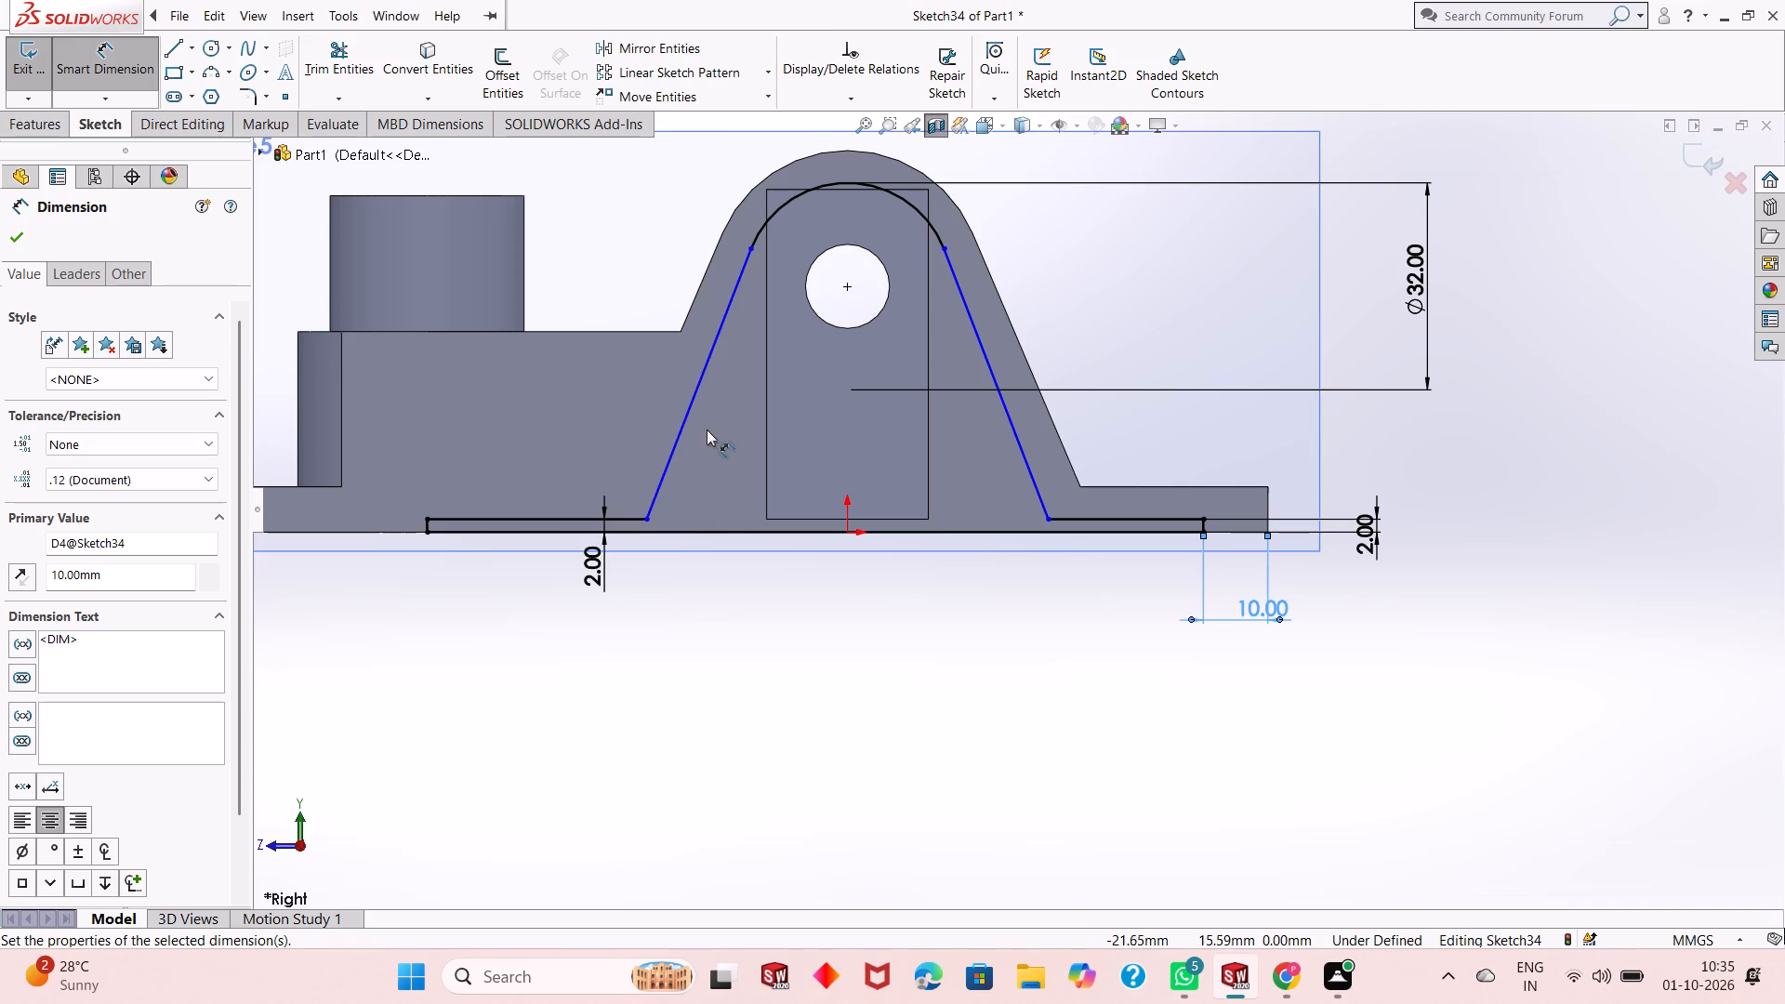
Dimension the length of the sloping line nearer the upright cylinder and the vertical height of the opposite one, keeping their drawn sizes.
{"action": "left_click", "coordinate": [693, 395]}
{"action": "left_click", "coordinate": [652, 284]}
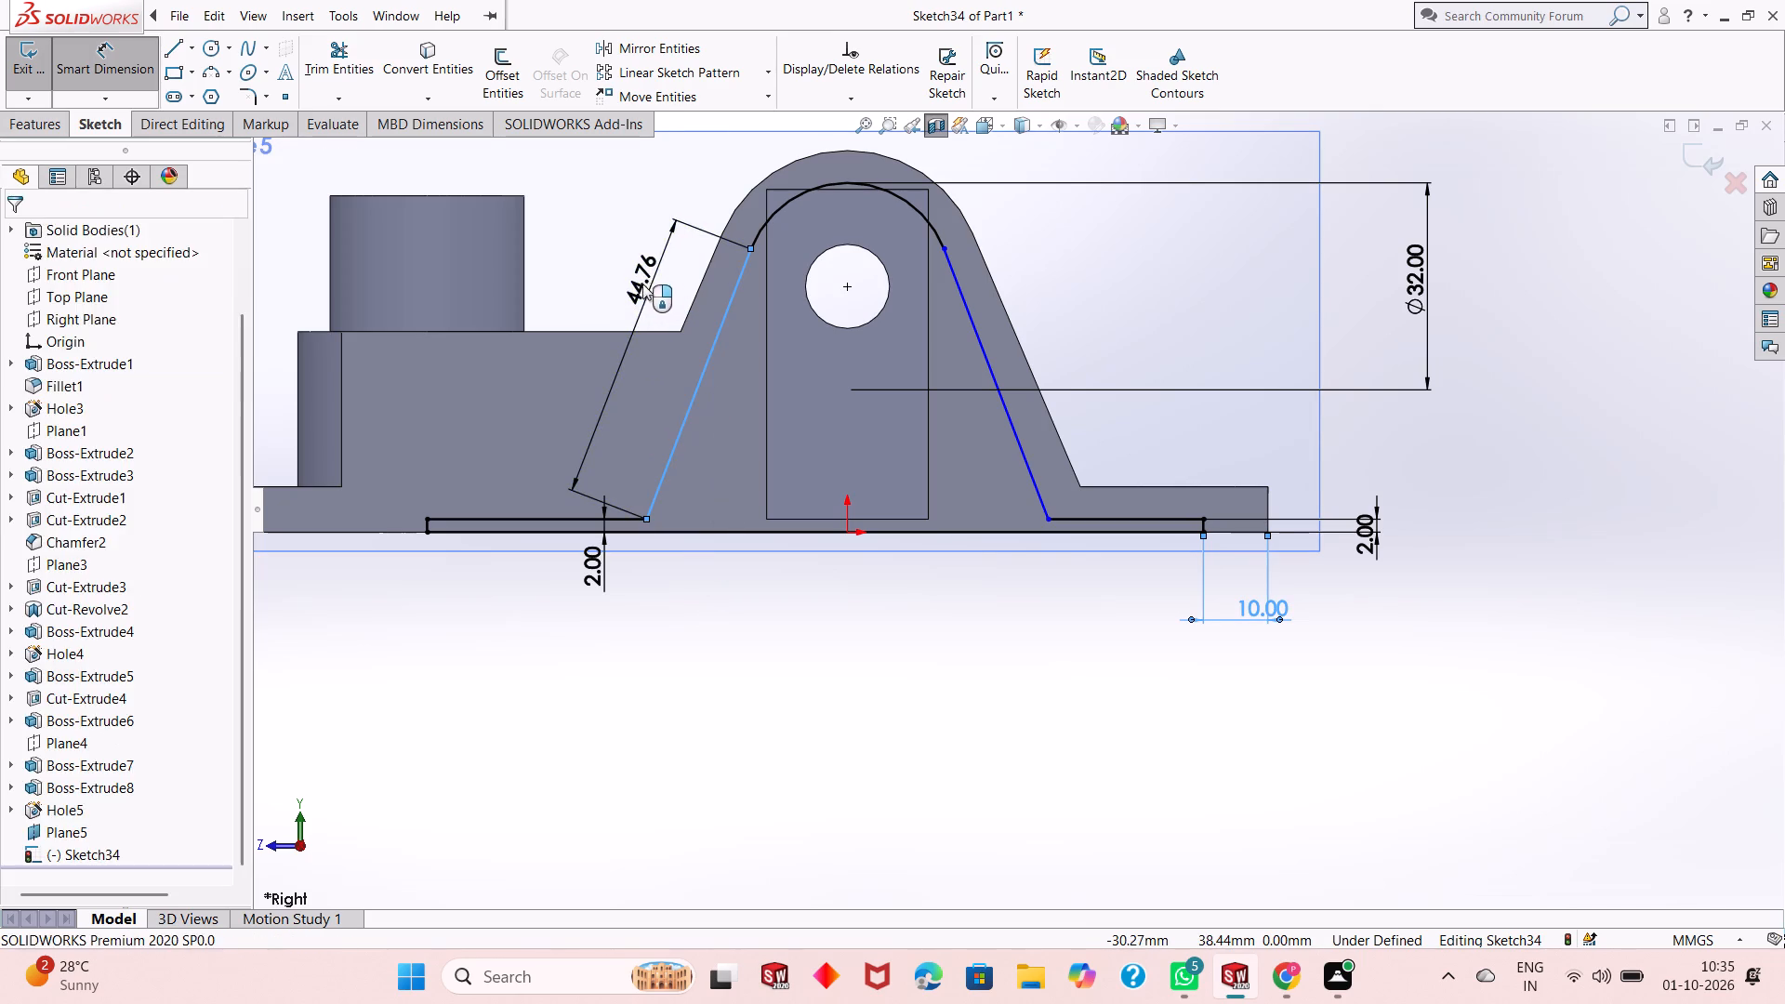
{"action": "left_click", "coordinate": [574, 256]}
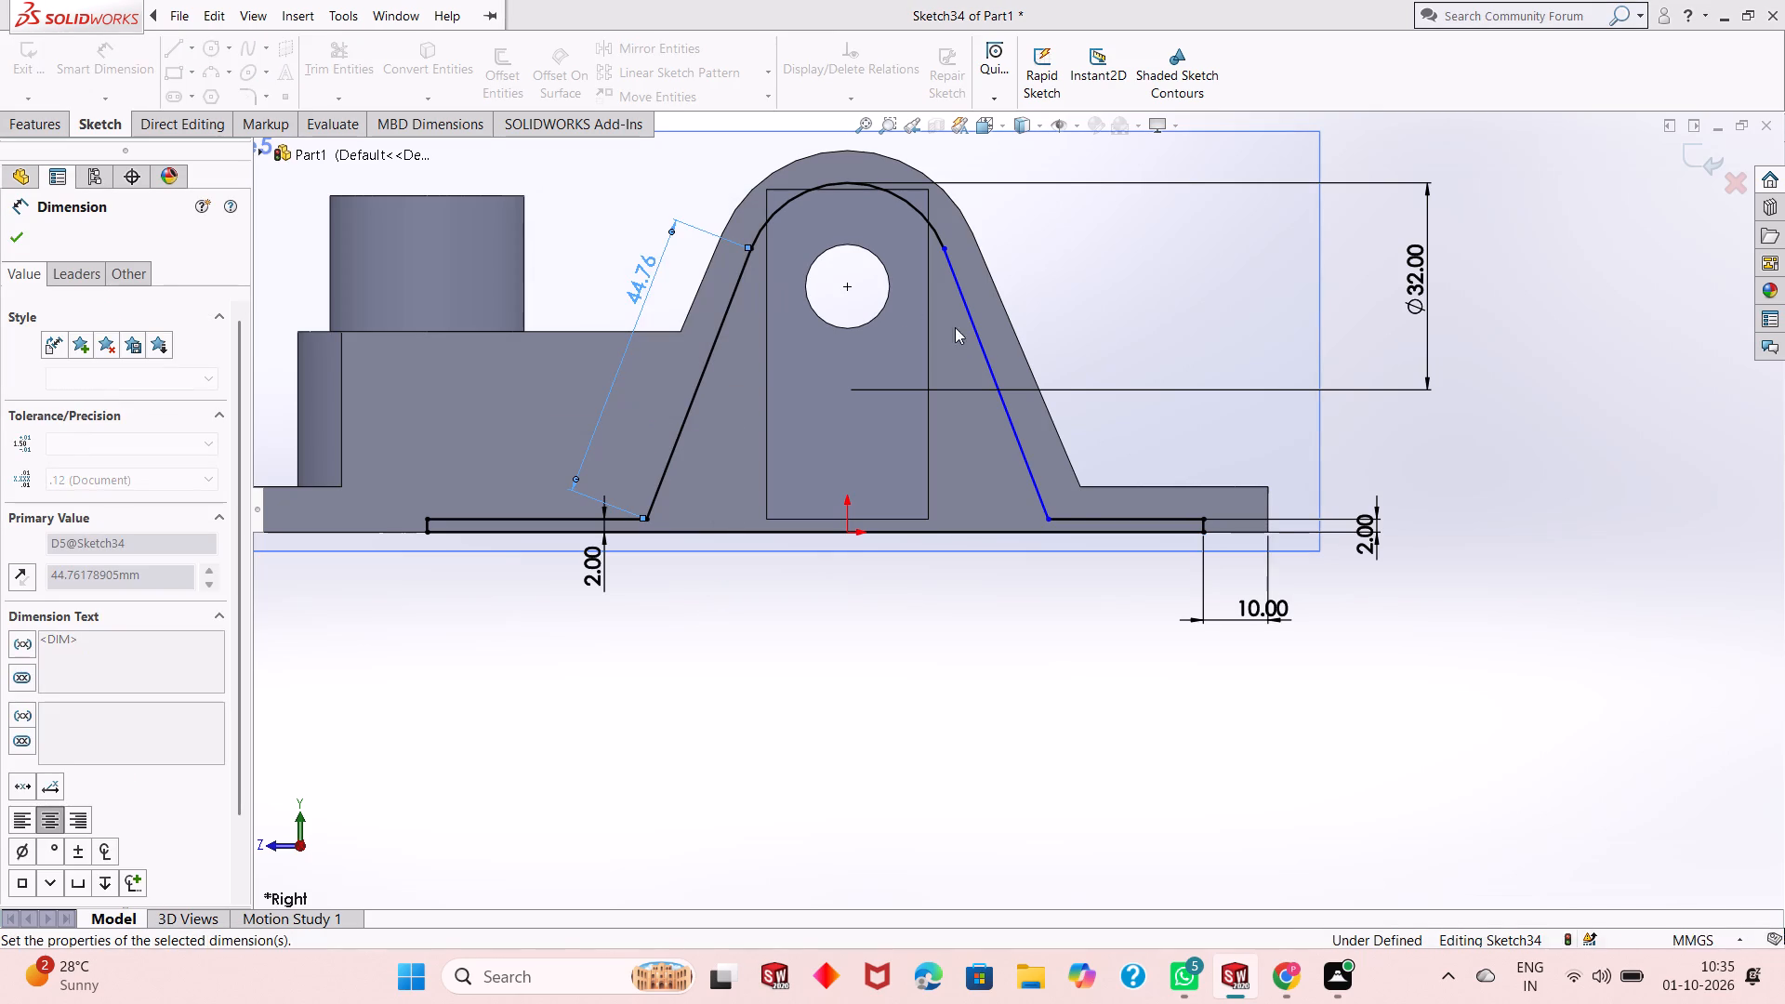
{"action": "left_click", "coordinate": [982, 341]}
{"action": "left_click", "coordinate": [1095, 333]}
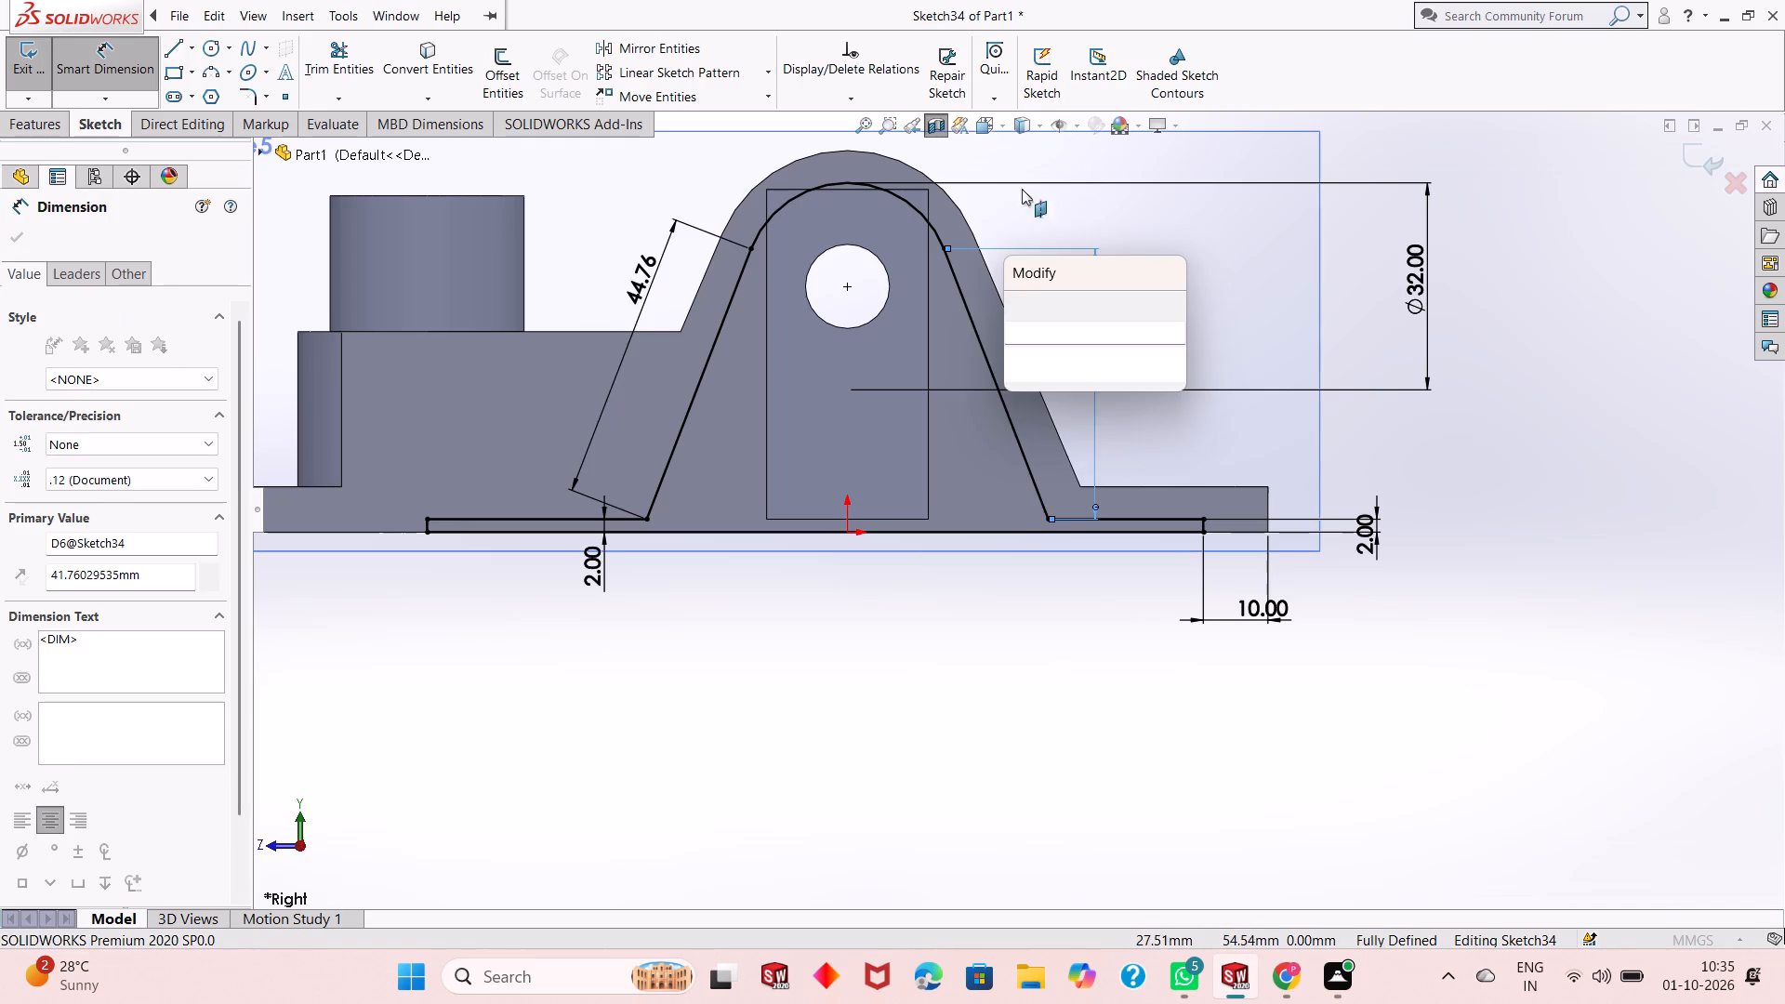
{"action": "left_click", "coordinate": [1012, 303]}
{"action": "right_click", "coordinate": [916, 645]}
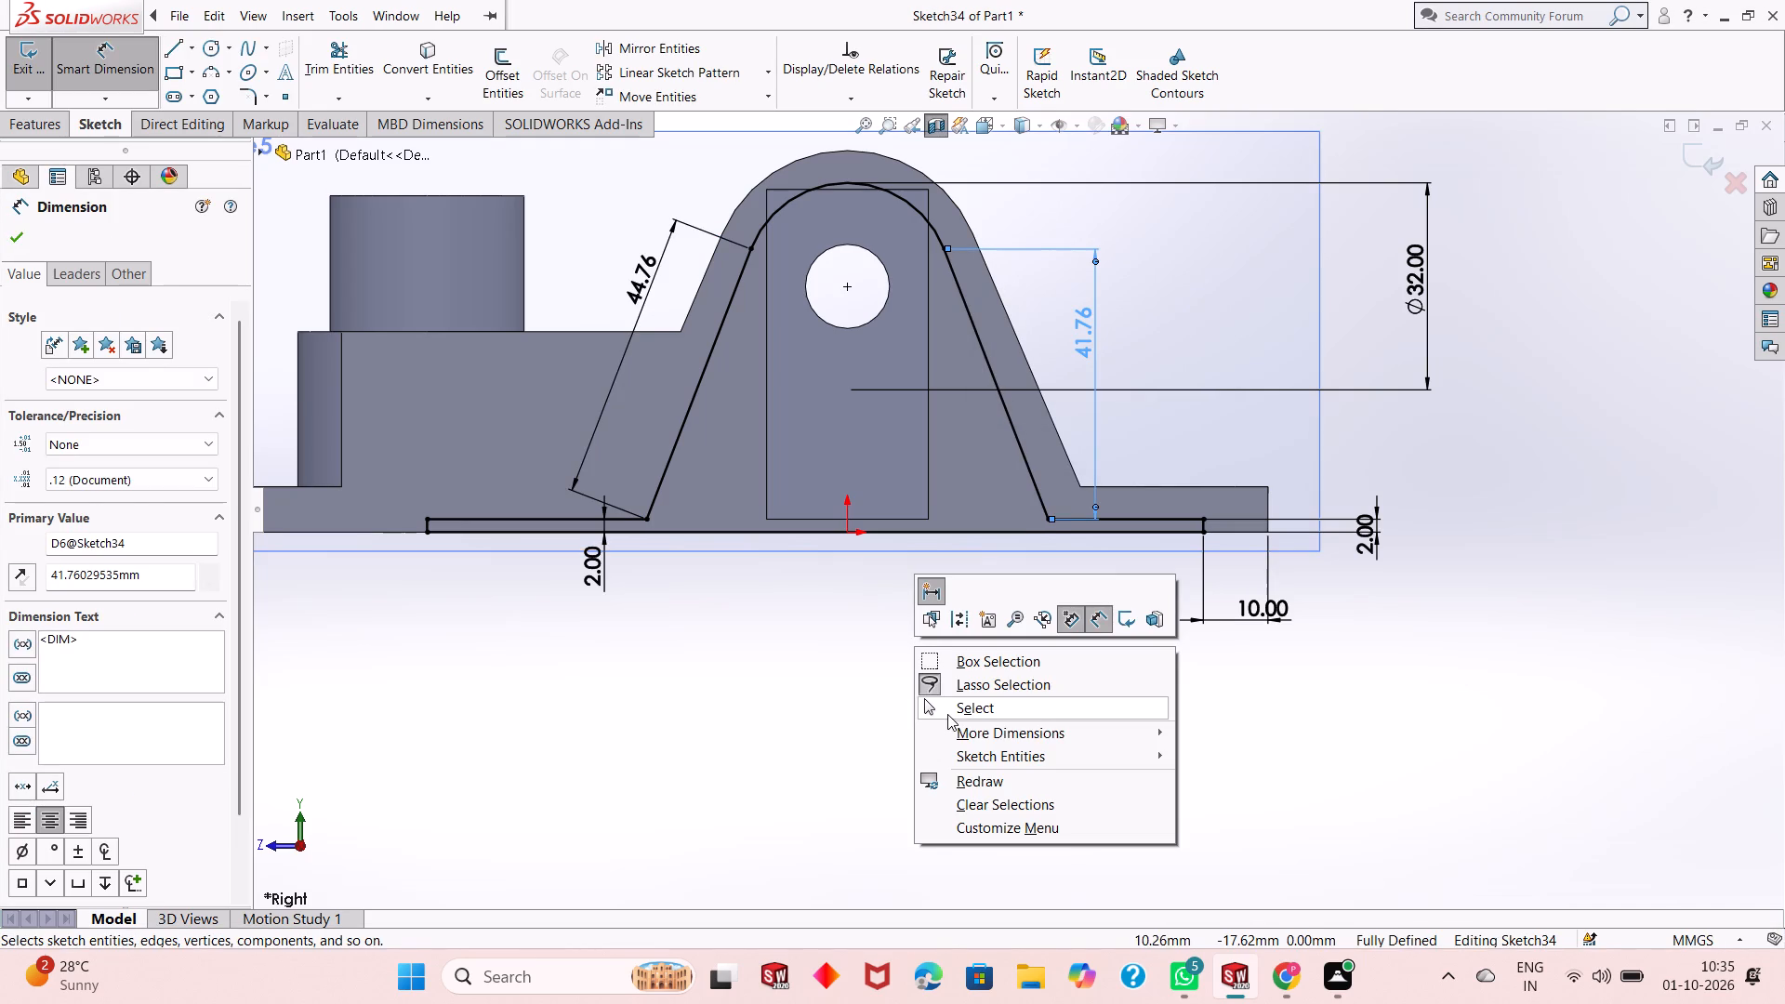
{"action": "left_click", "coordinate": [956, 712]}
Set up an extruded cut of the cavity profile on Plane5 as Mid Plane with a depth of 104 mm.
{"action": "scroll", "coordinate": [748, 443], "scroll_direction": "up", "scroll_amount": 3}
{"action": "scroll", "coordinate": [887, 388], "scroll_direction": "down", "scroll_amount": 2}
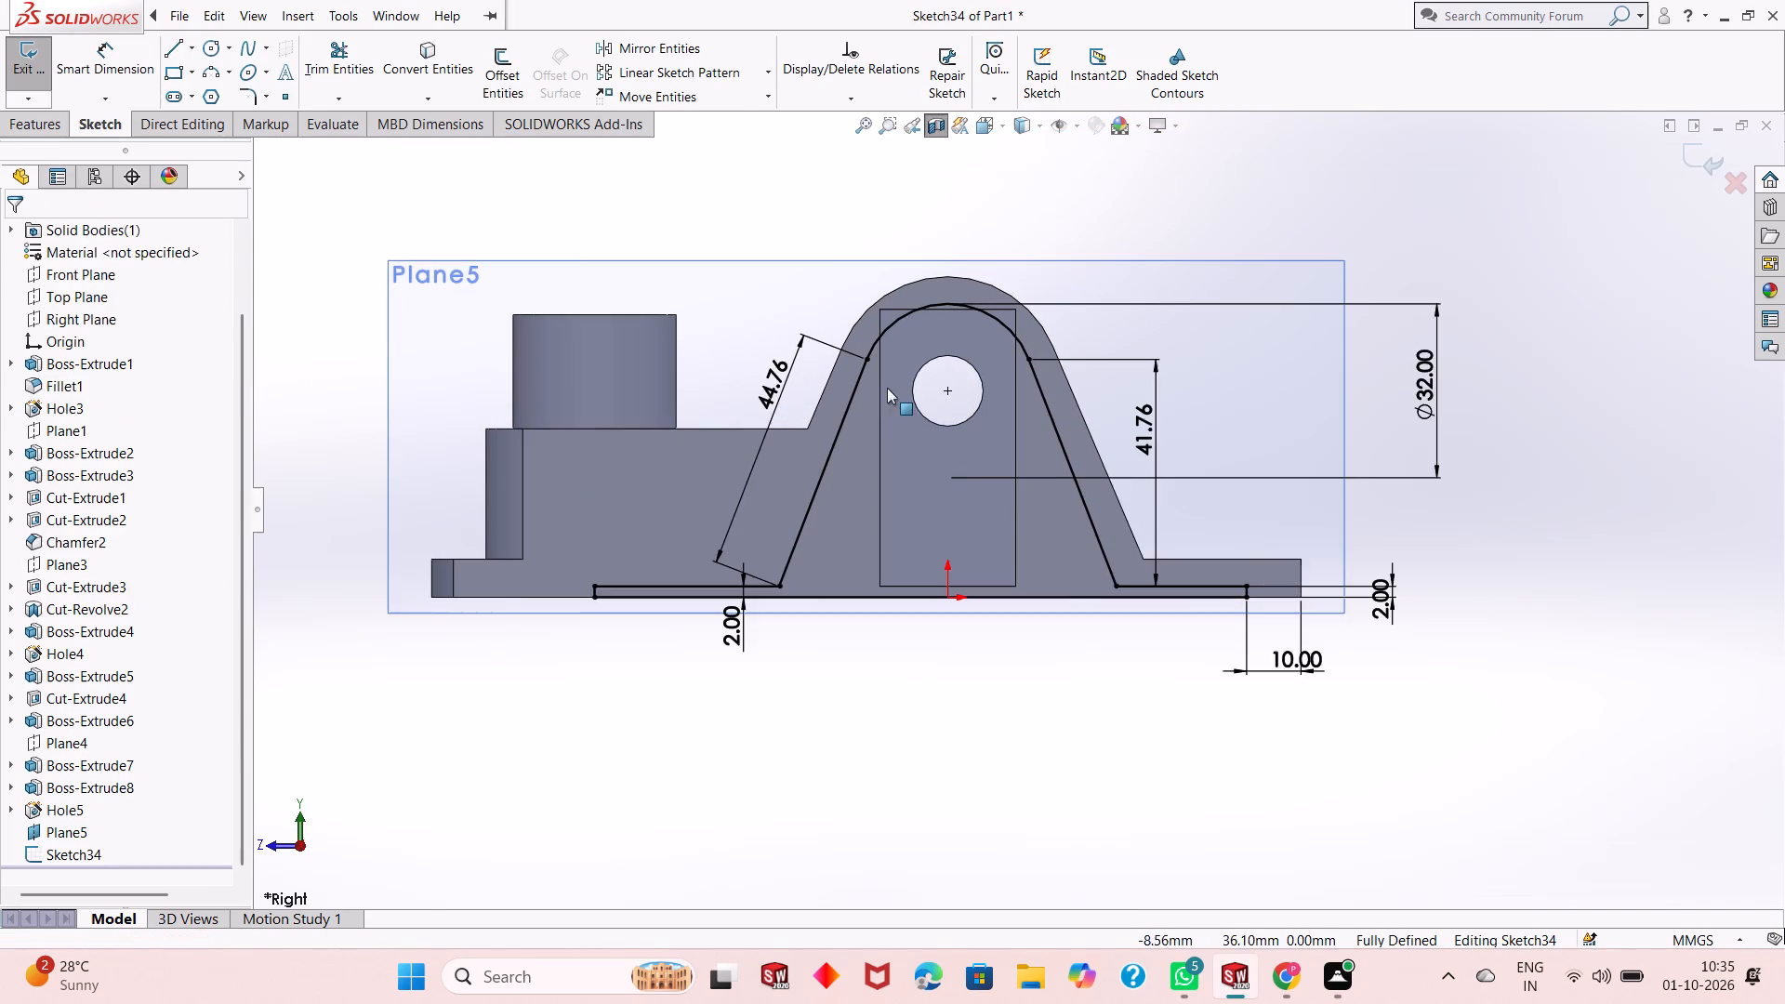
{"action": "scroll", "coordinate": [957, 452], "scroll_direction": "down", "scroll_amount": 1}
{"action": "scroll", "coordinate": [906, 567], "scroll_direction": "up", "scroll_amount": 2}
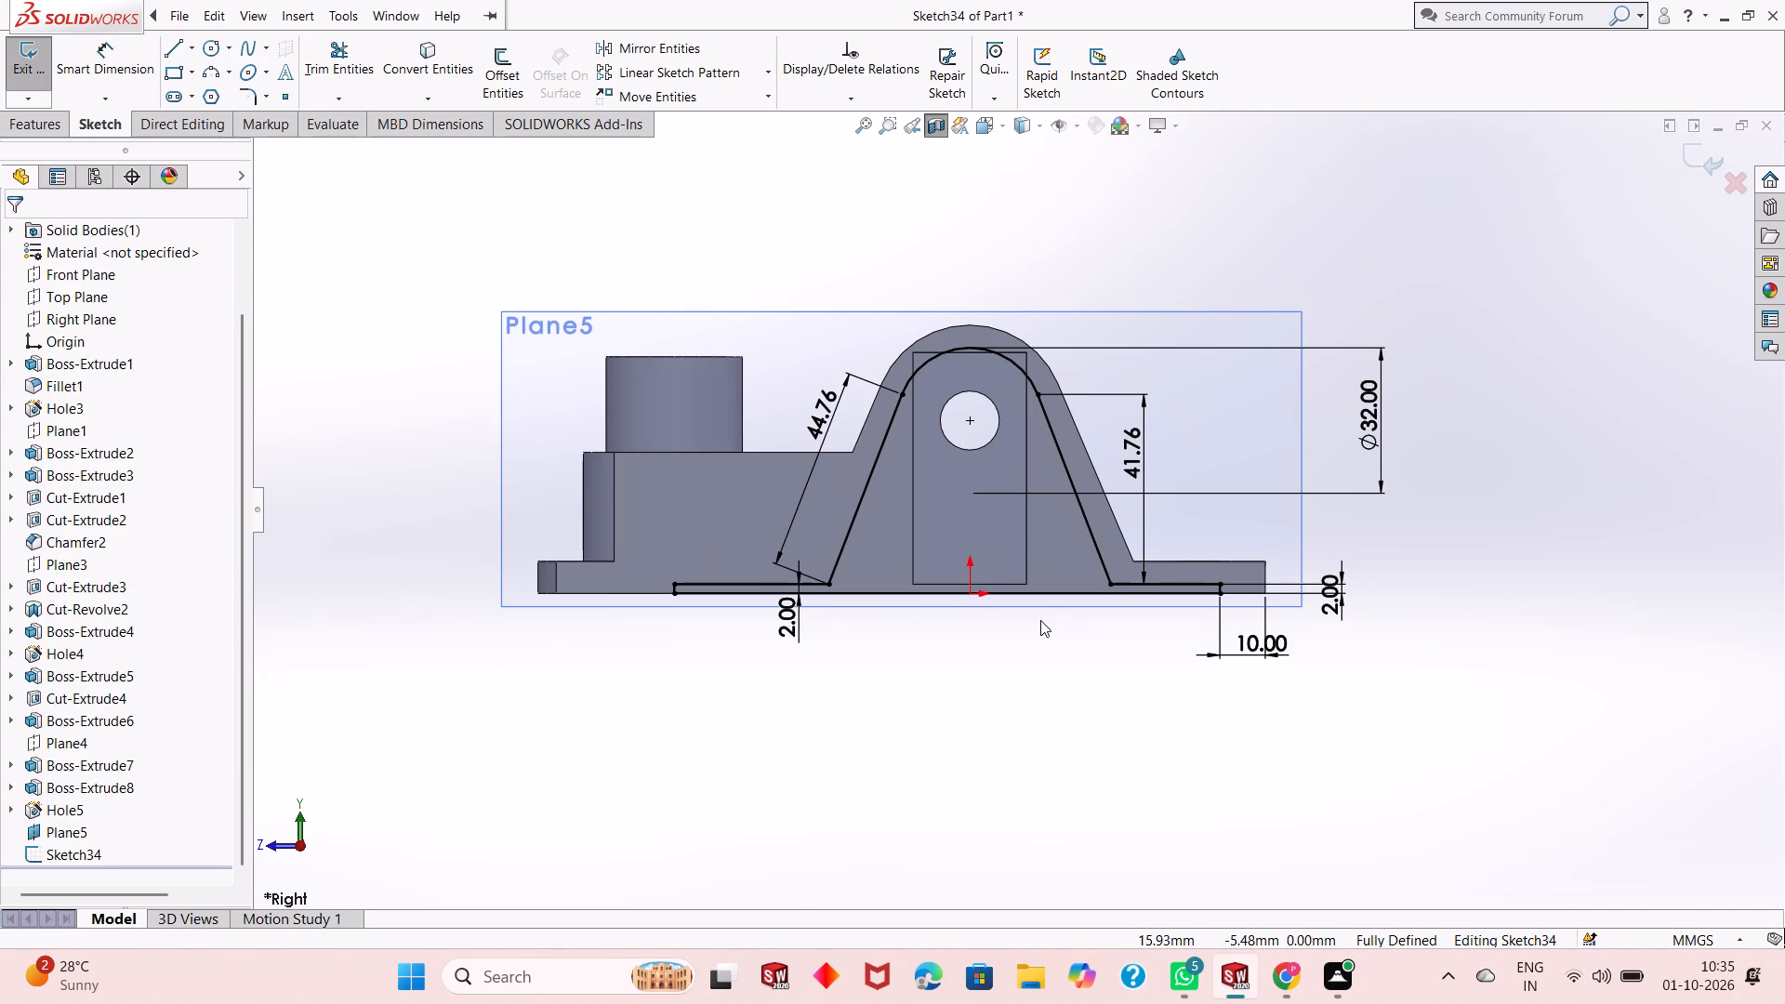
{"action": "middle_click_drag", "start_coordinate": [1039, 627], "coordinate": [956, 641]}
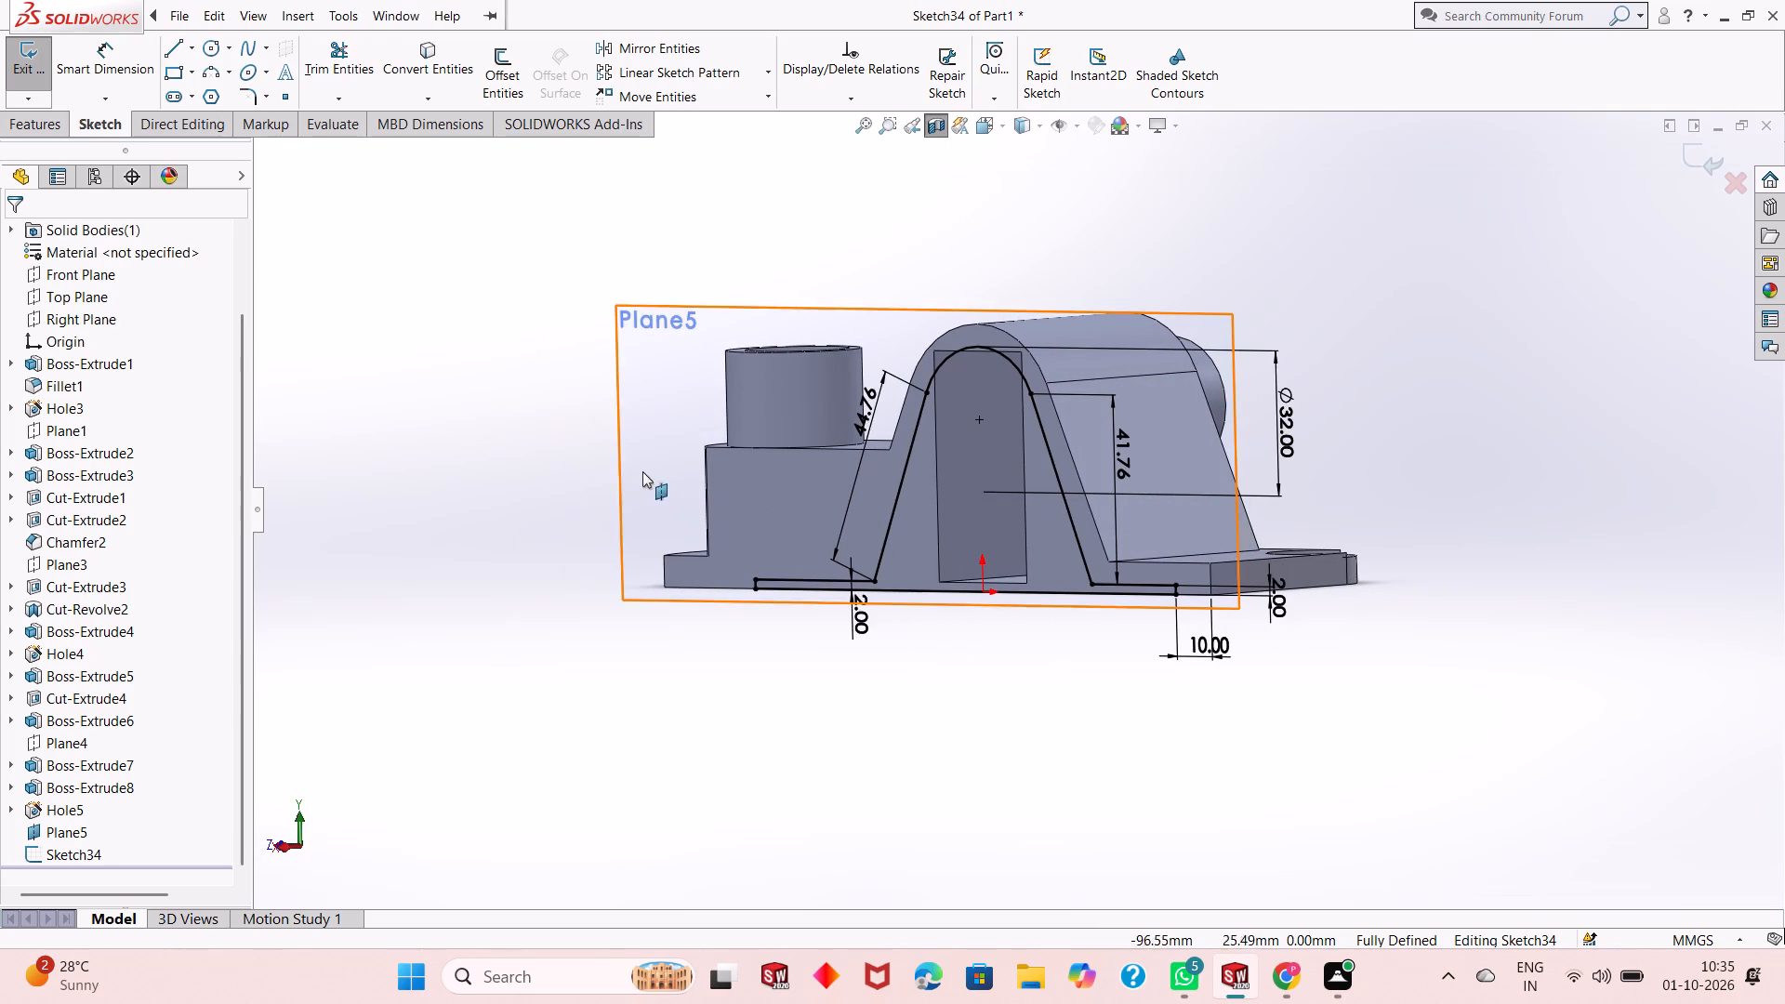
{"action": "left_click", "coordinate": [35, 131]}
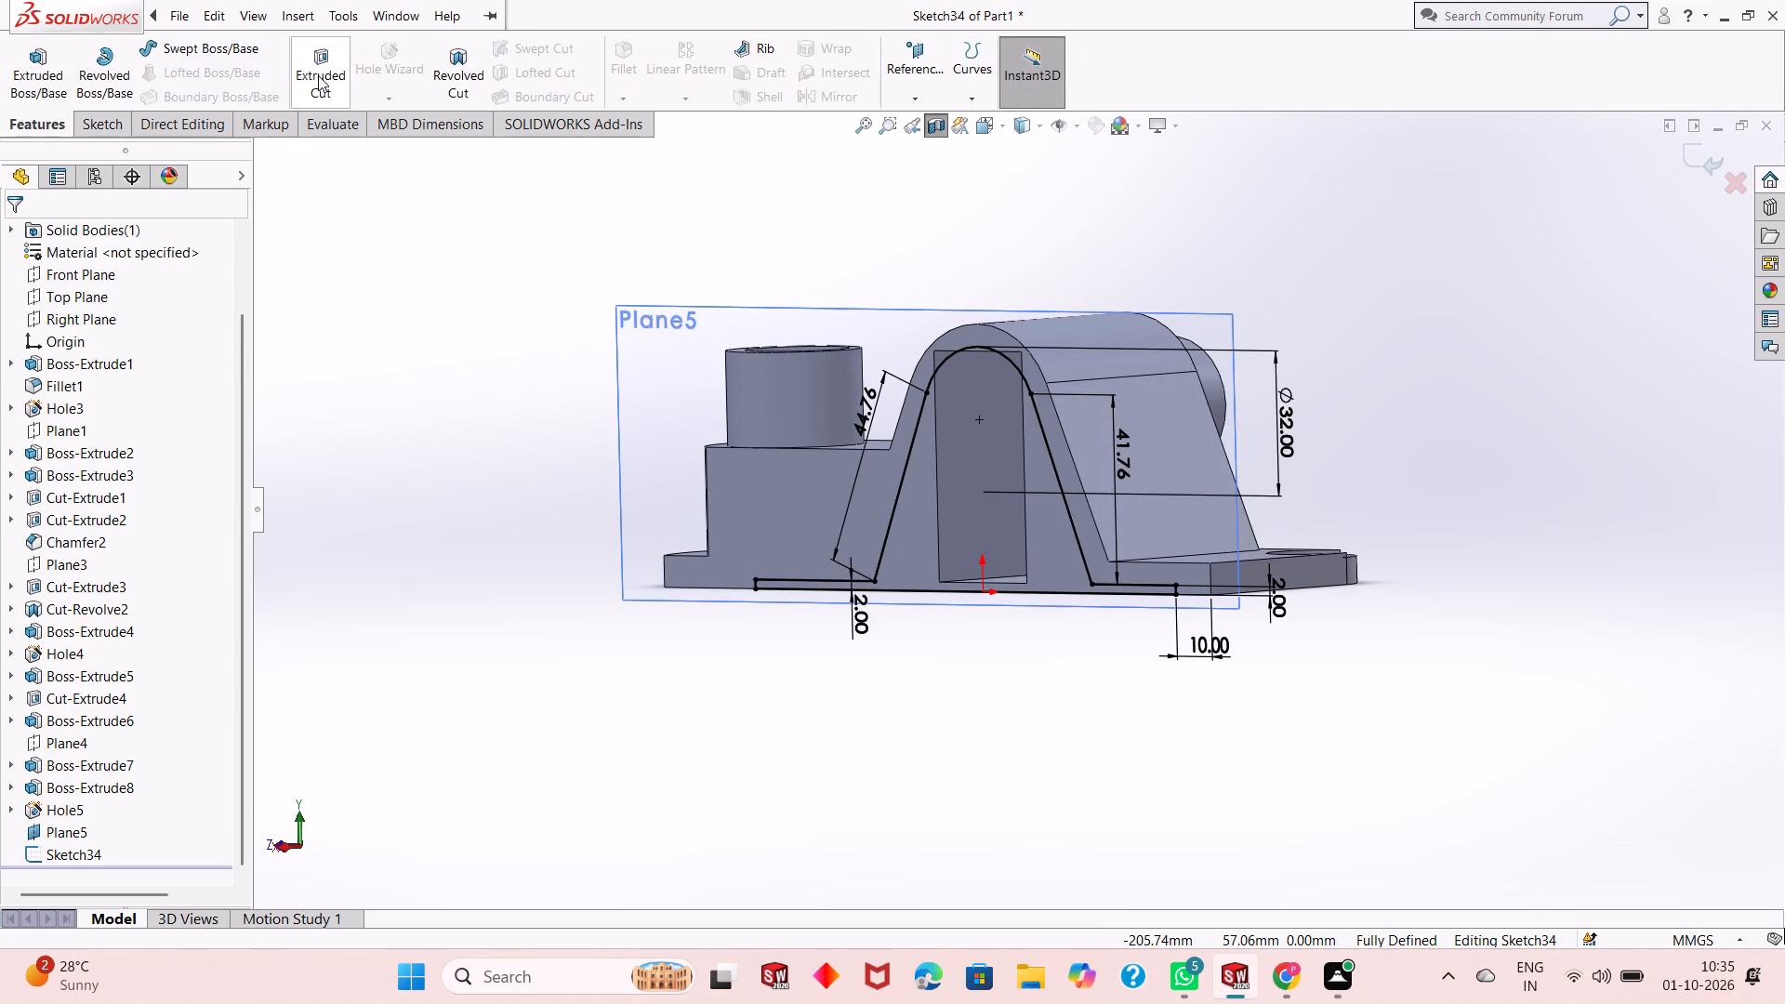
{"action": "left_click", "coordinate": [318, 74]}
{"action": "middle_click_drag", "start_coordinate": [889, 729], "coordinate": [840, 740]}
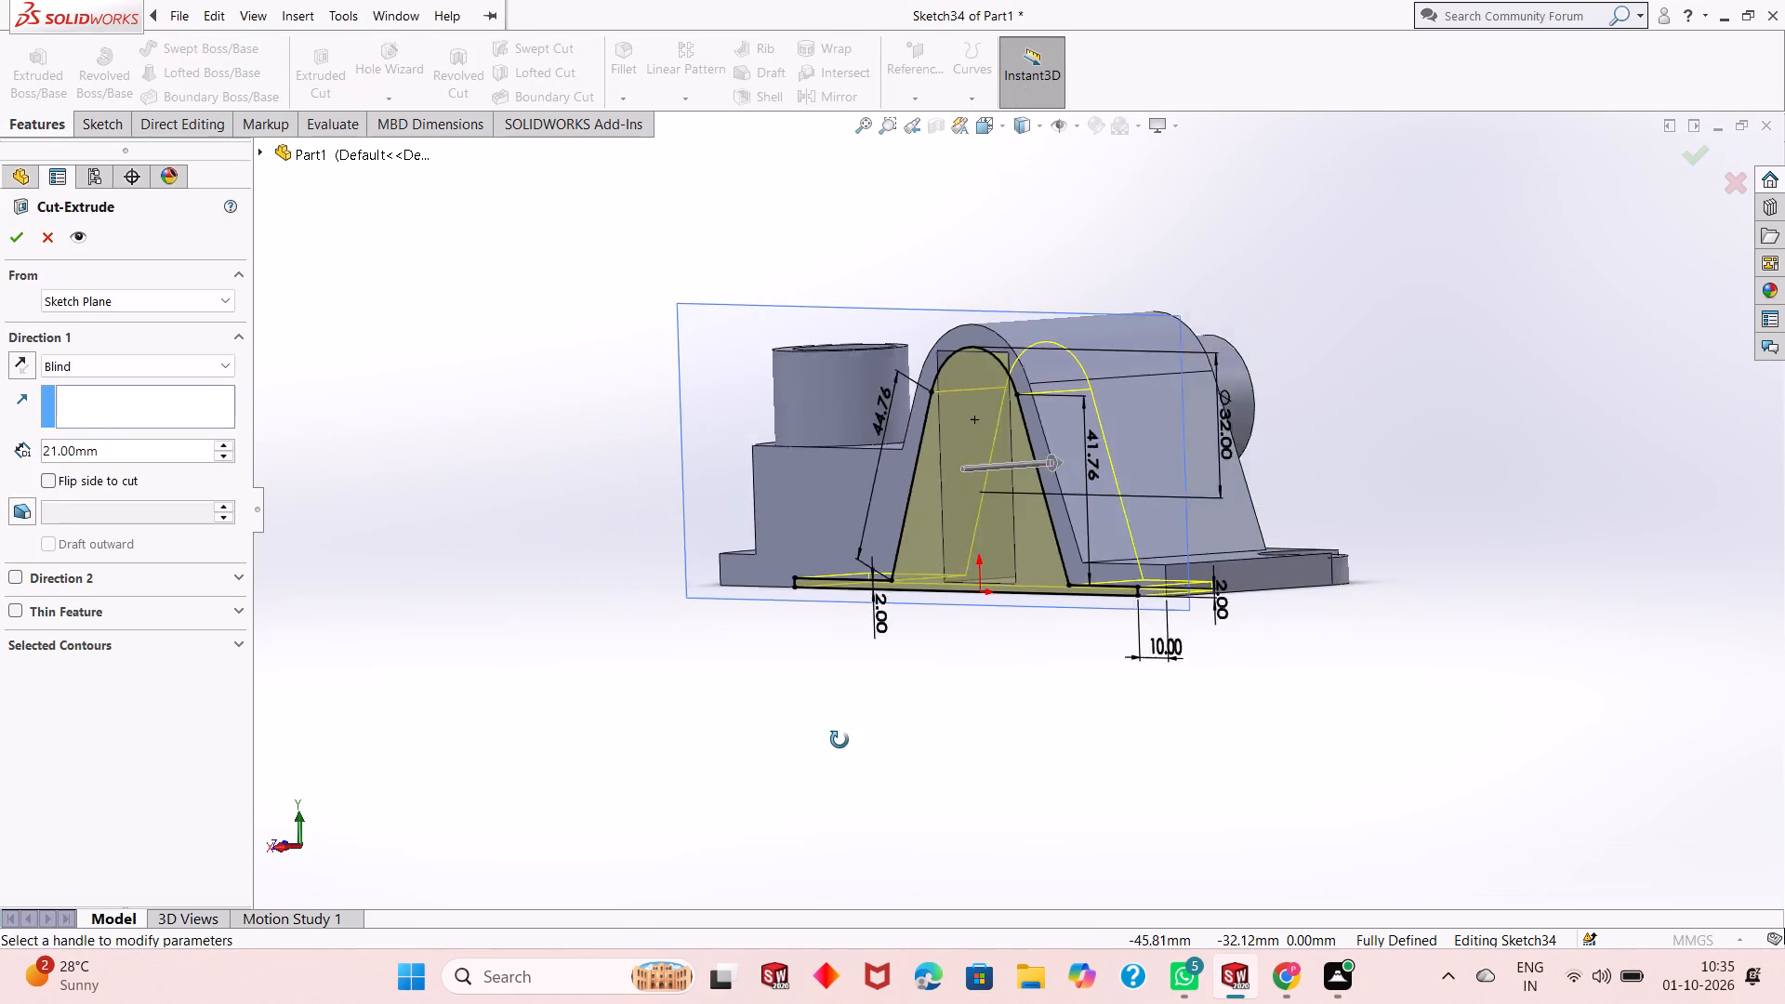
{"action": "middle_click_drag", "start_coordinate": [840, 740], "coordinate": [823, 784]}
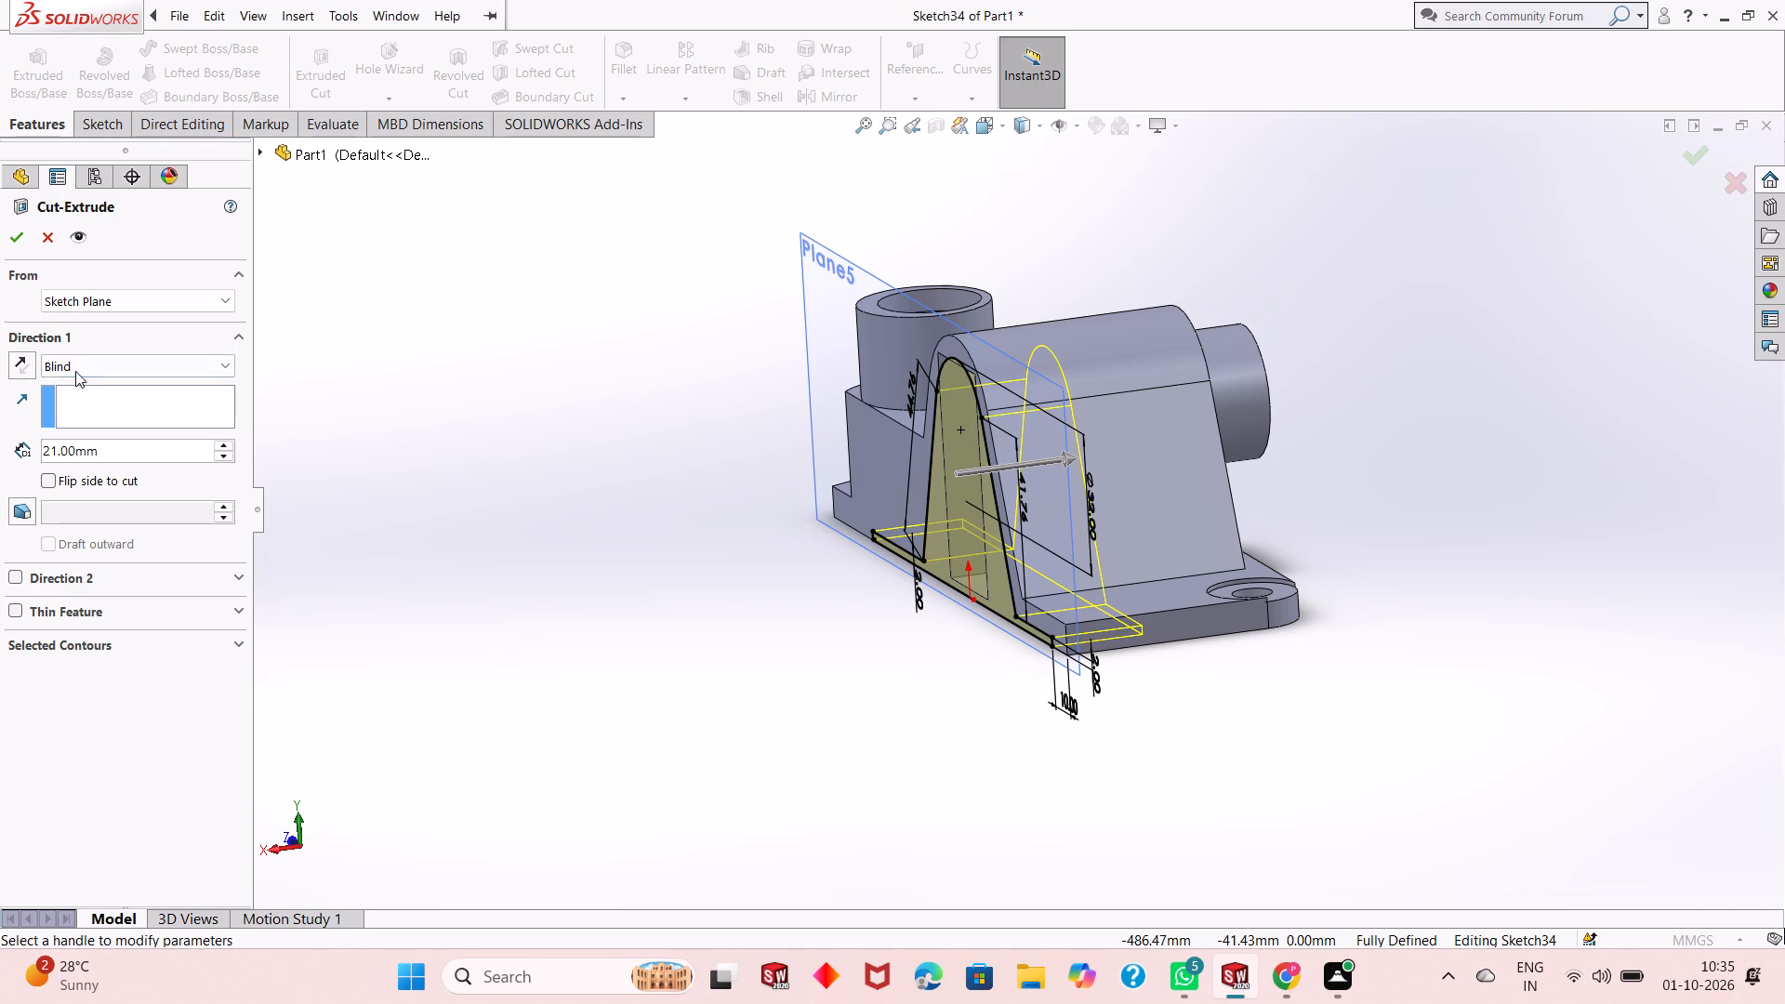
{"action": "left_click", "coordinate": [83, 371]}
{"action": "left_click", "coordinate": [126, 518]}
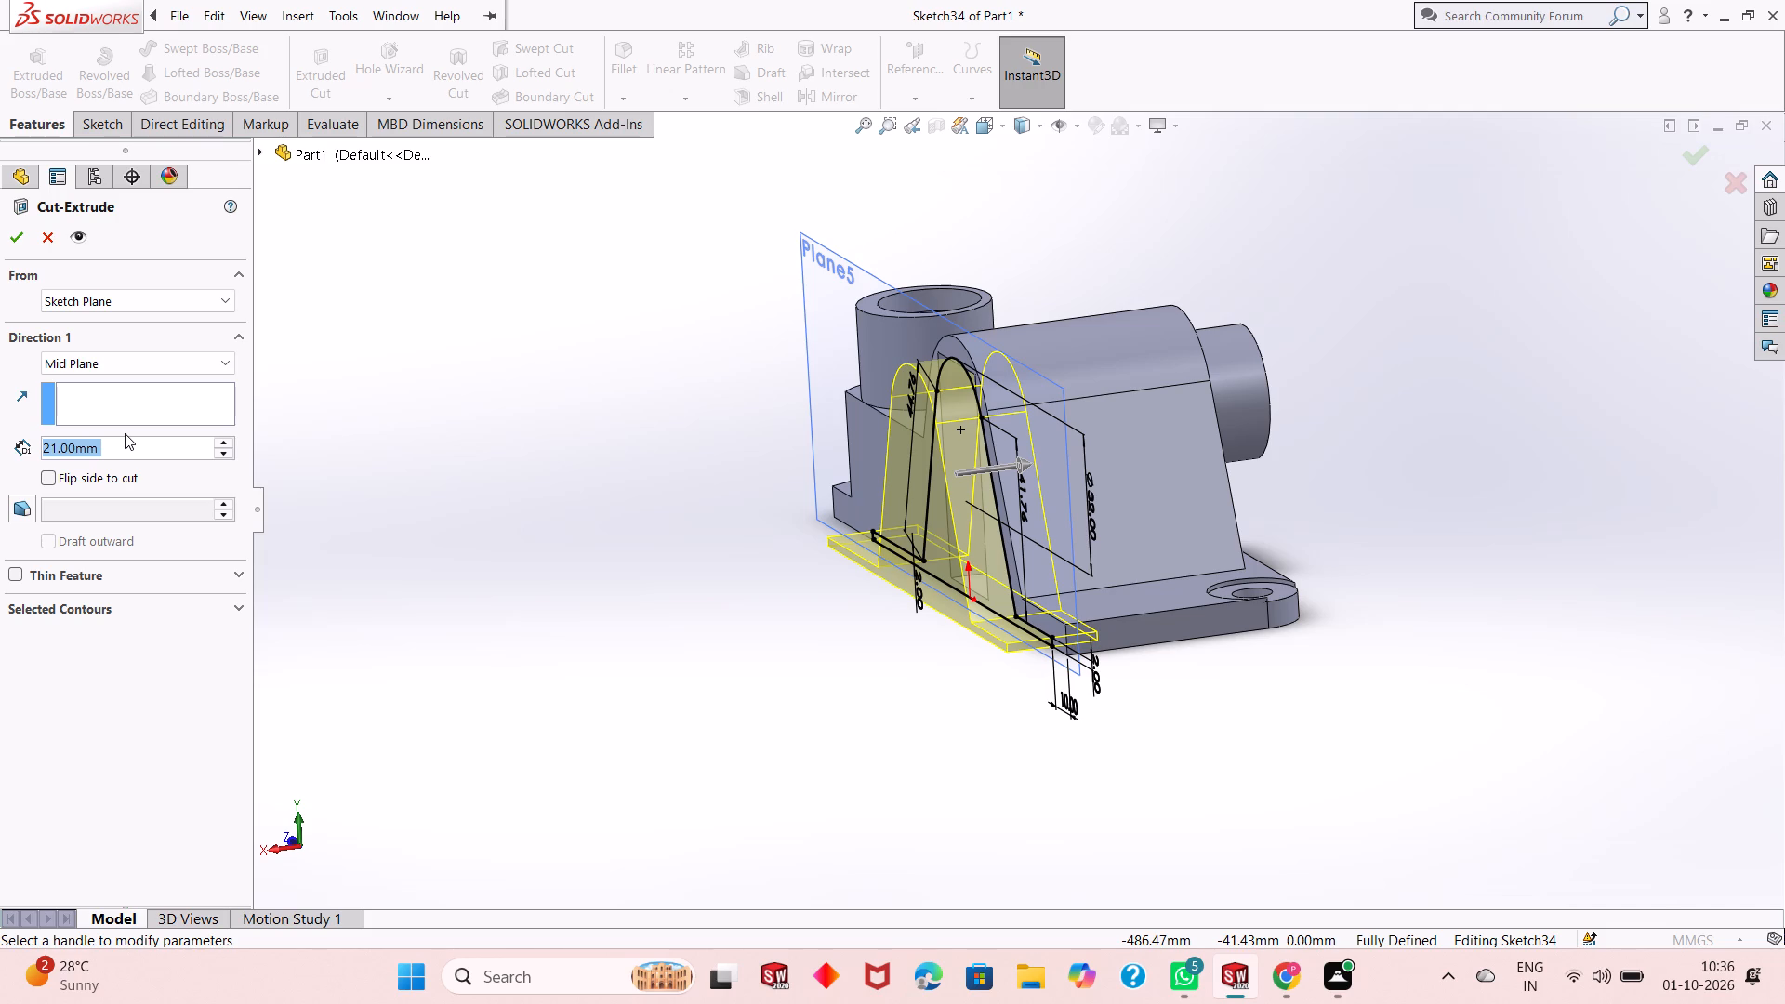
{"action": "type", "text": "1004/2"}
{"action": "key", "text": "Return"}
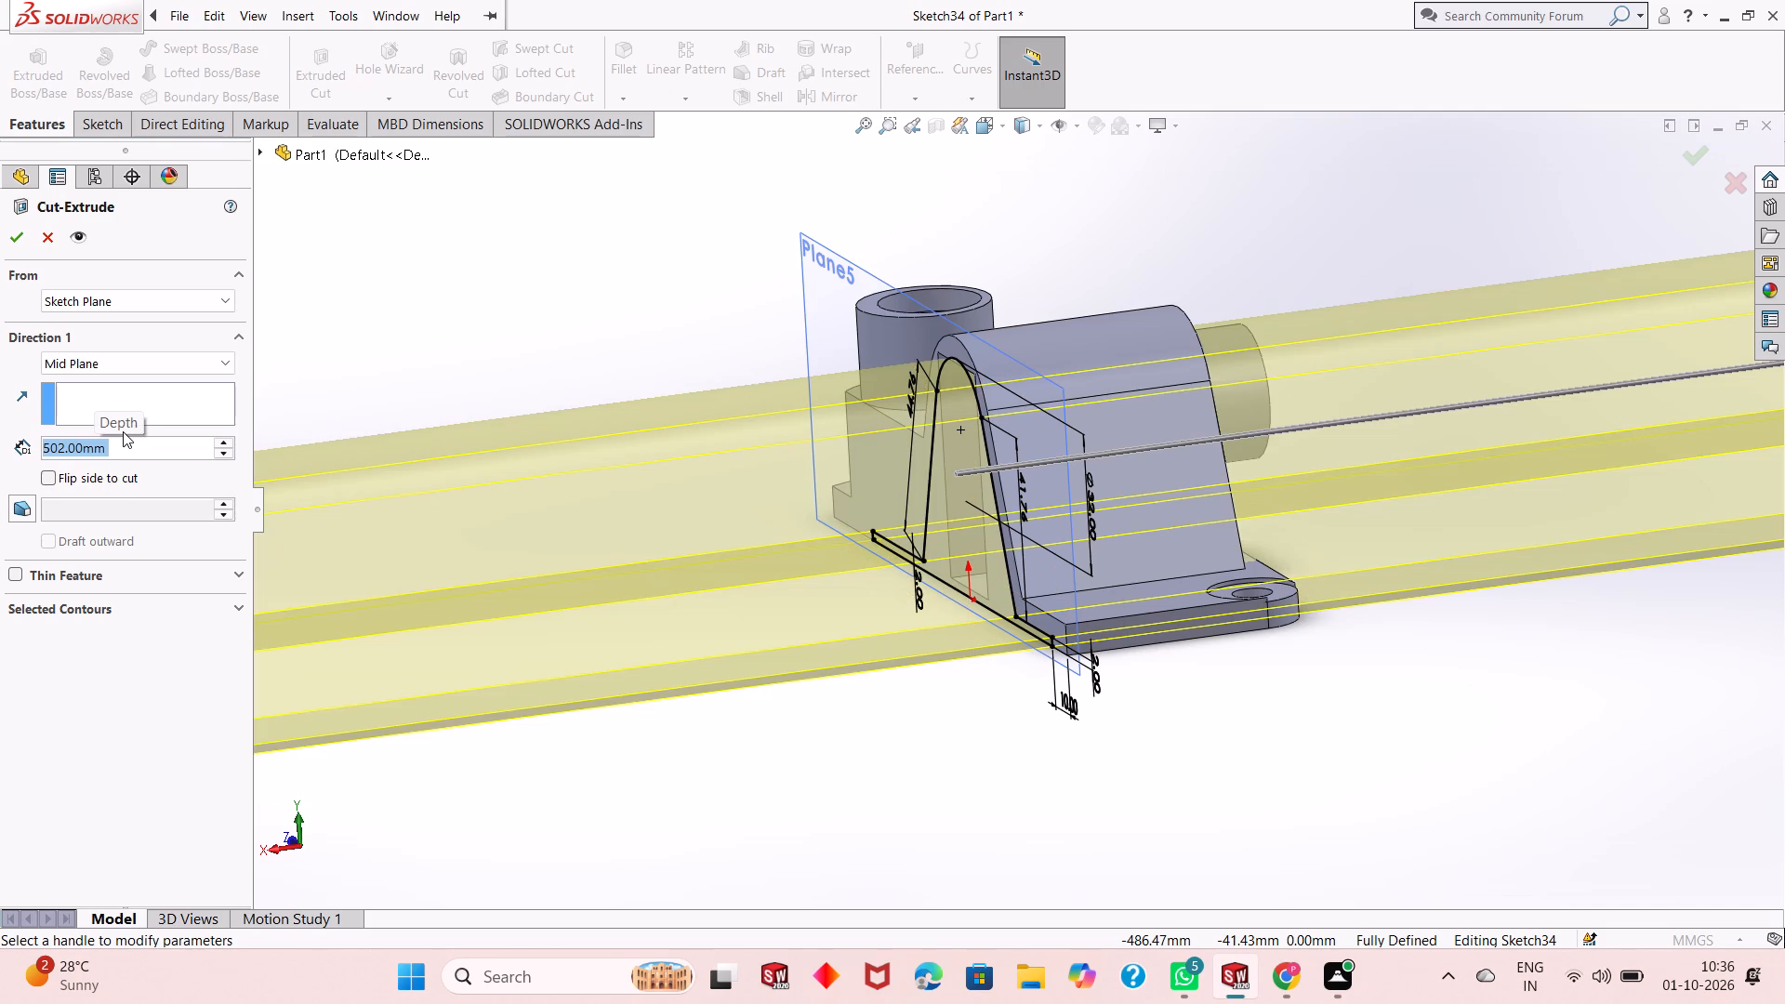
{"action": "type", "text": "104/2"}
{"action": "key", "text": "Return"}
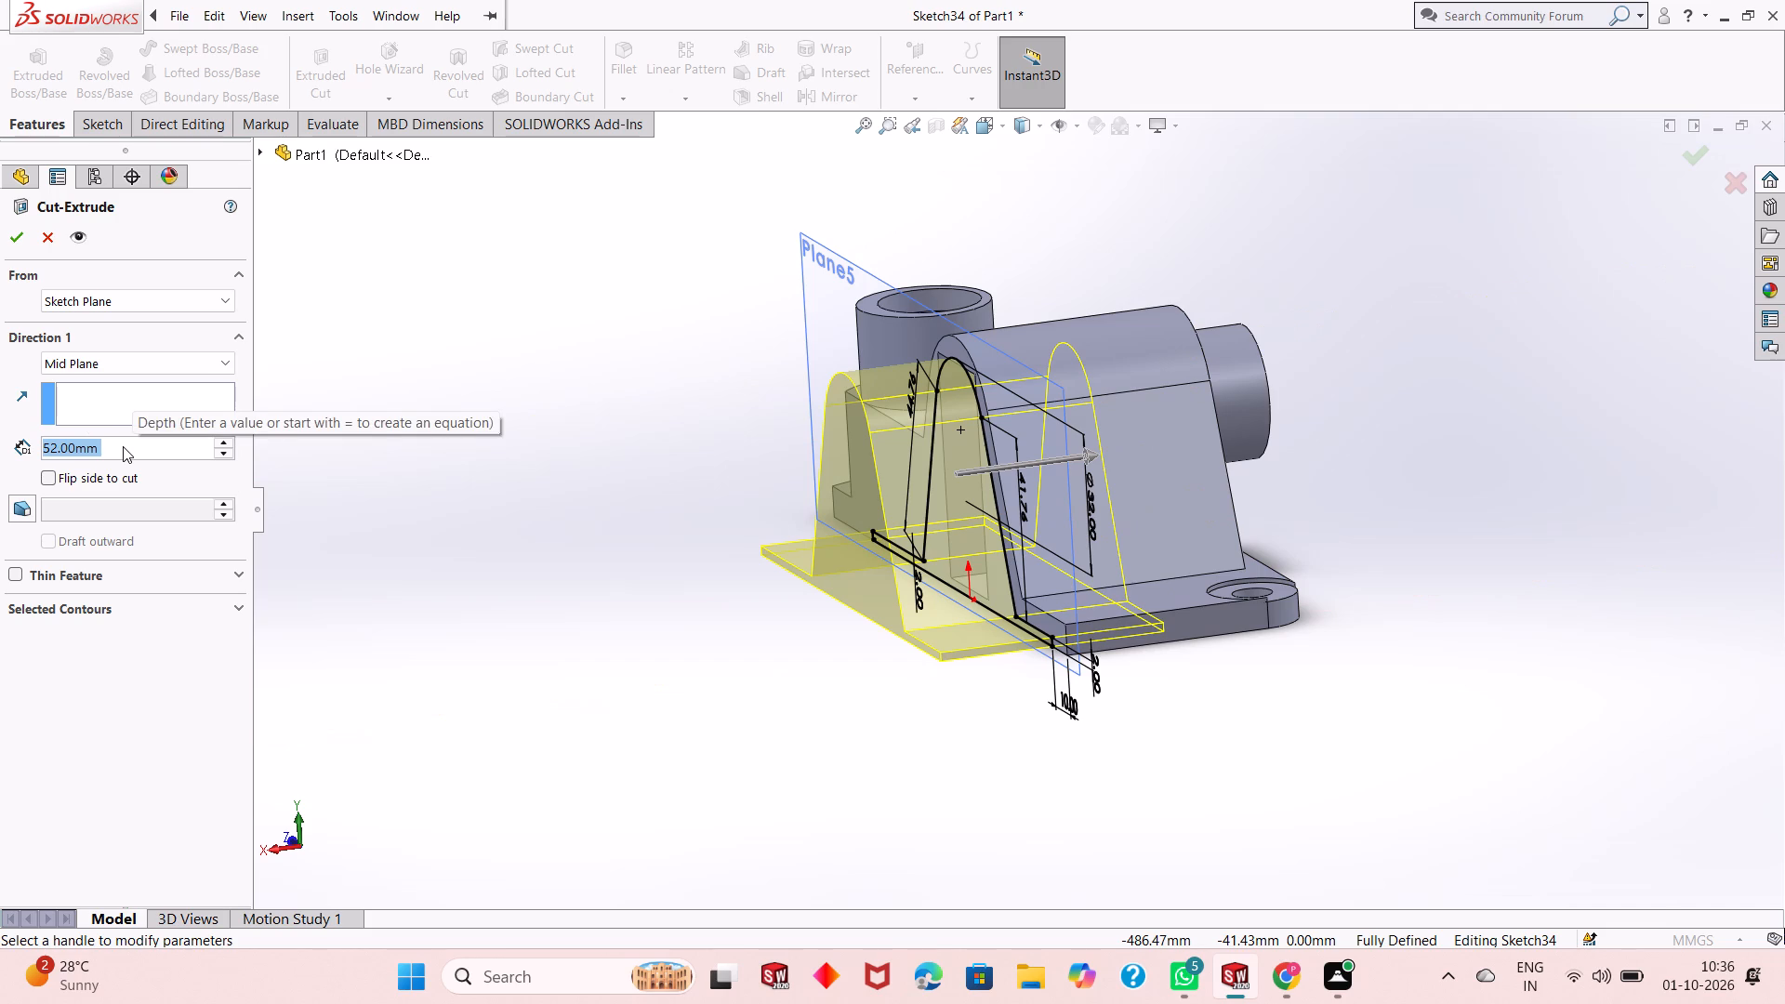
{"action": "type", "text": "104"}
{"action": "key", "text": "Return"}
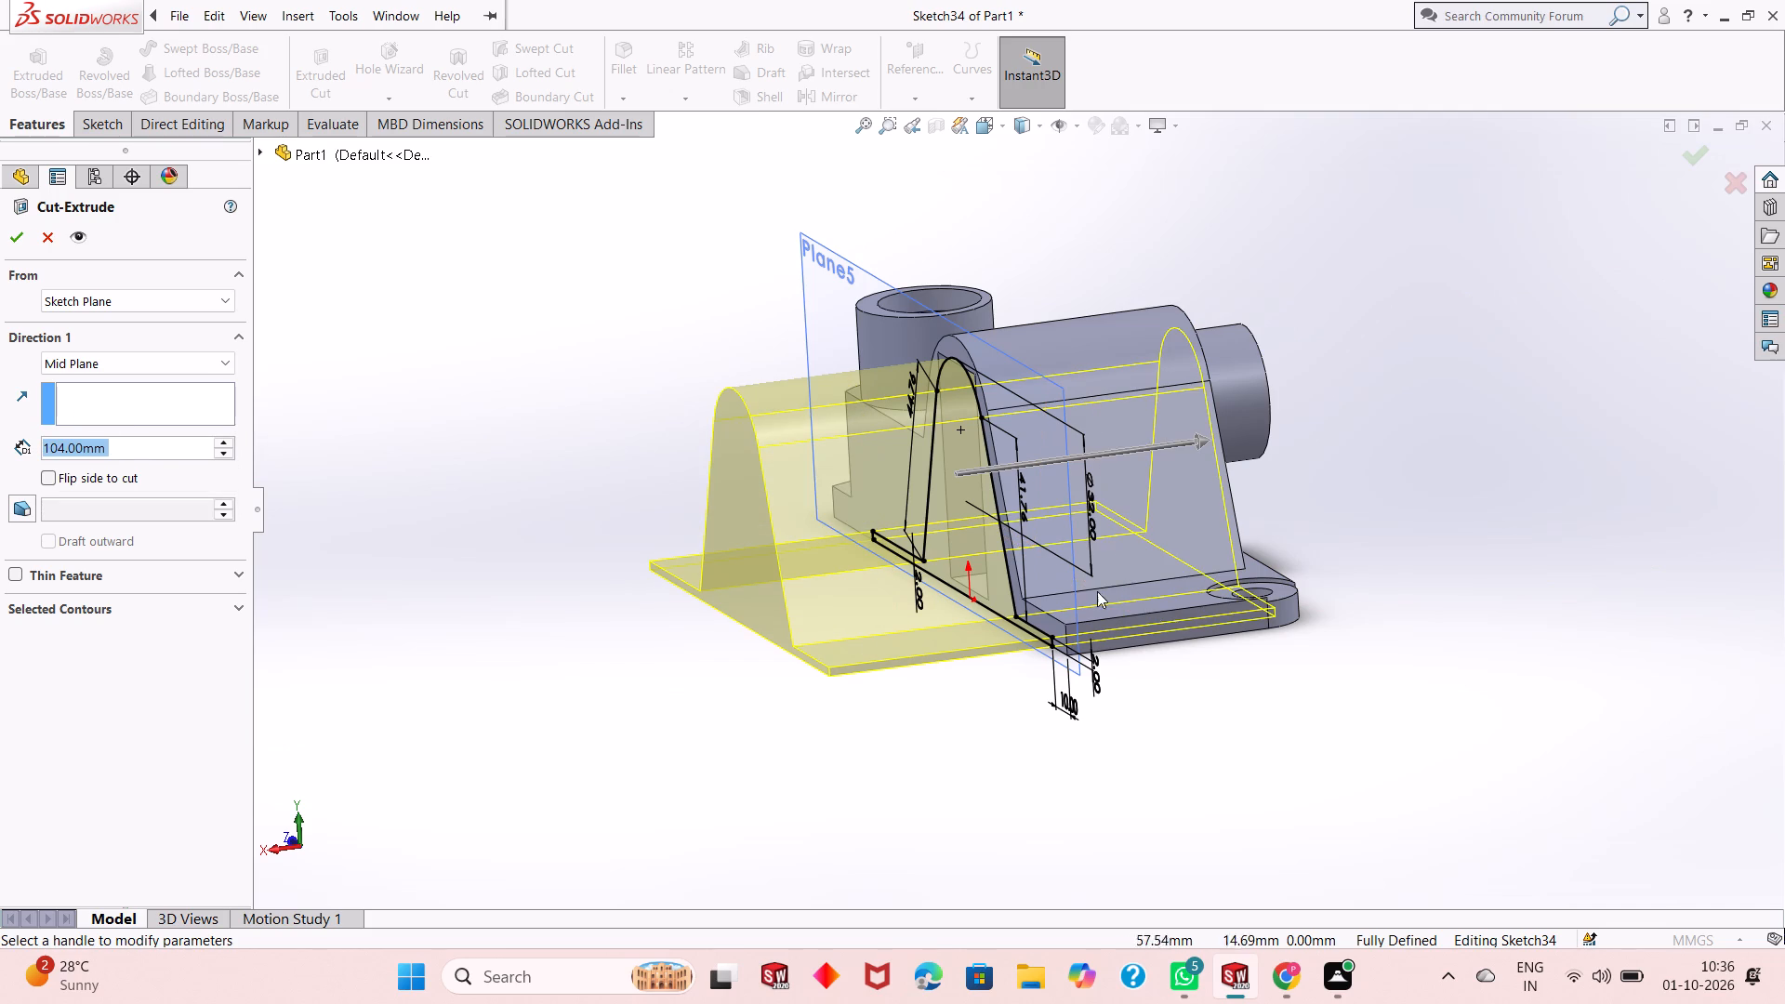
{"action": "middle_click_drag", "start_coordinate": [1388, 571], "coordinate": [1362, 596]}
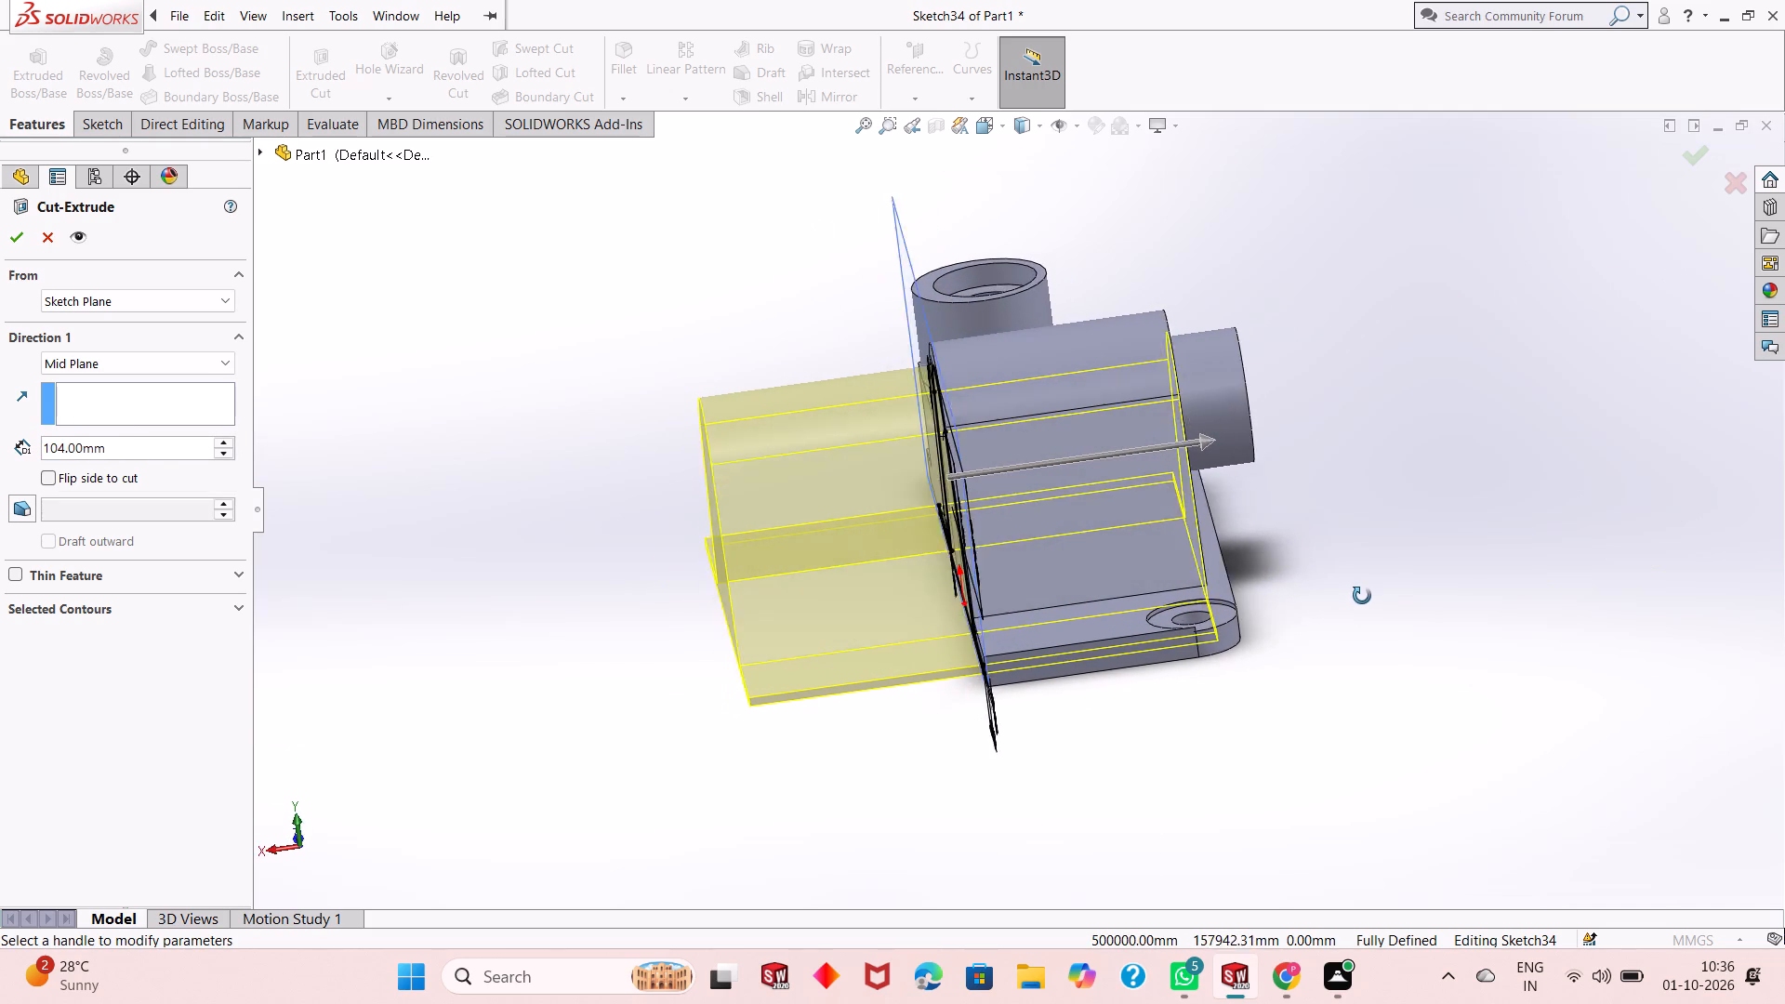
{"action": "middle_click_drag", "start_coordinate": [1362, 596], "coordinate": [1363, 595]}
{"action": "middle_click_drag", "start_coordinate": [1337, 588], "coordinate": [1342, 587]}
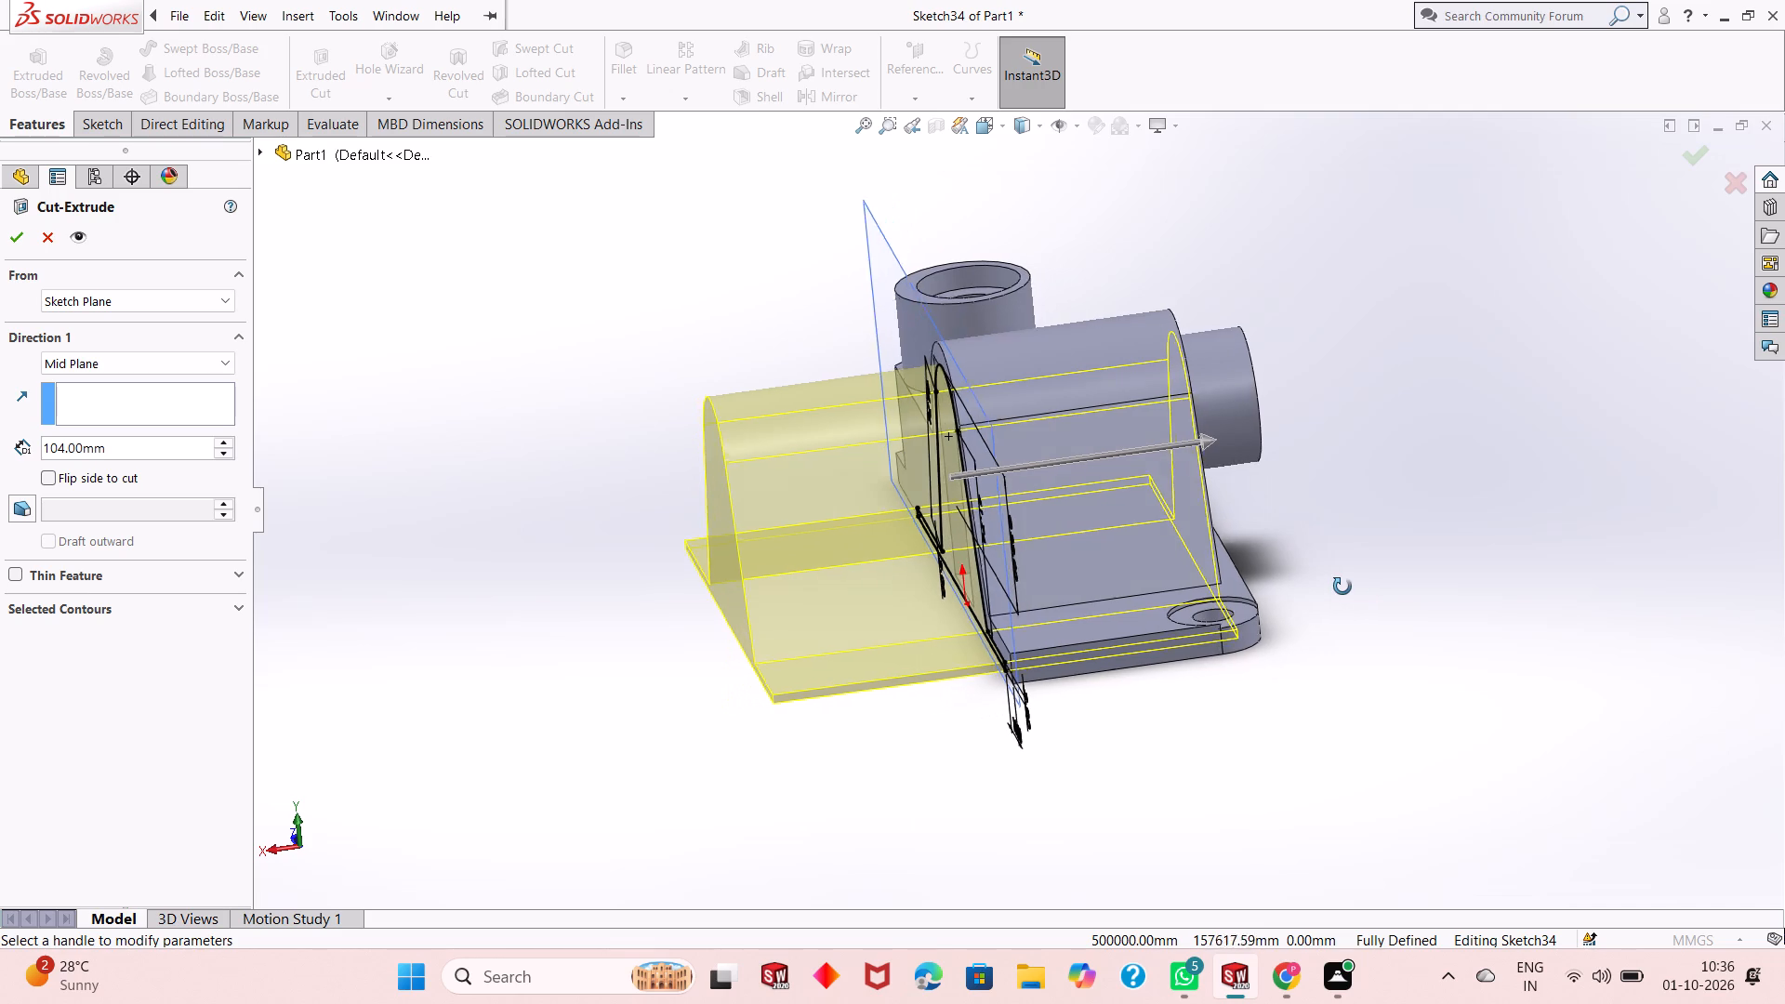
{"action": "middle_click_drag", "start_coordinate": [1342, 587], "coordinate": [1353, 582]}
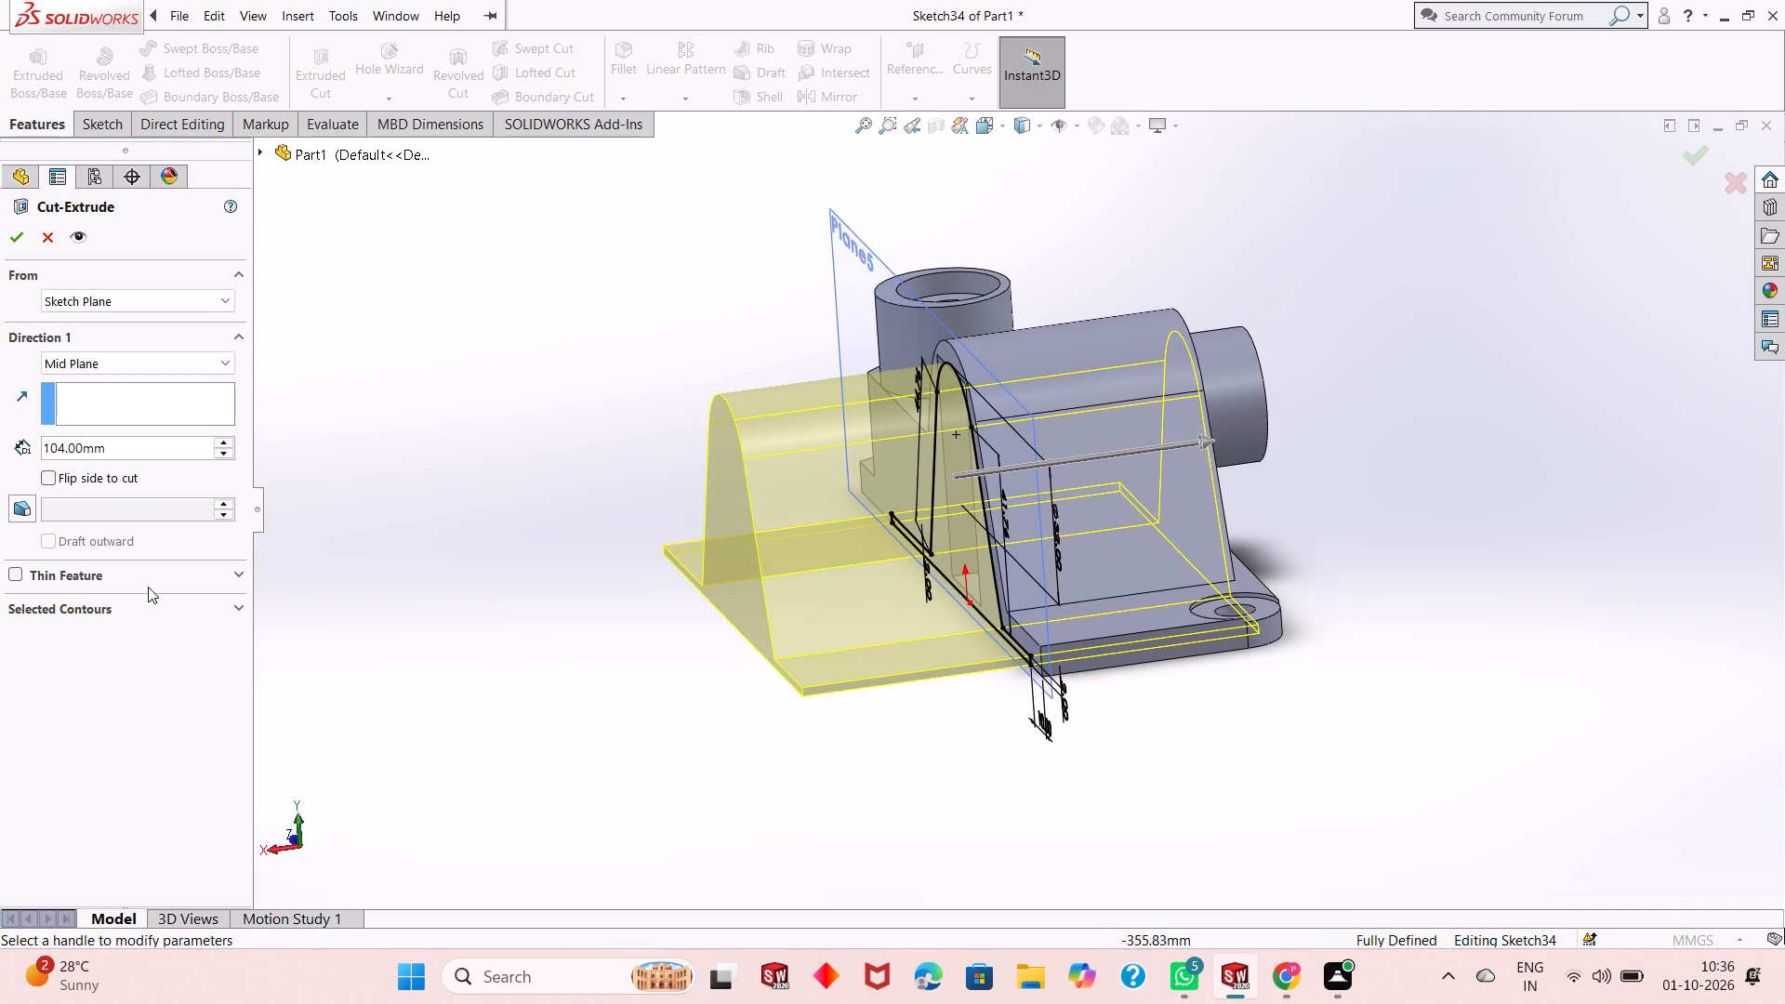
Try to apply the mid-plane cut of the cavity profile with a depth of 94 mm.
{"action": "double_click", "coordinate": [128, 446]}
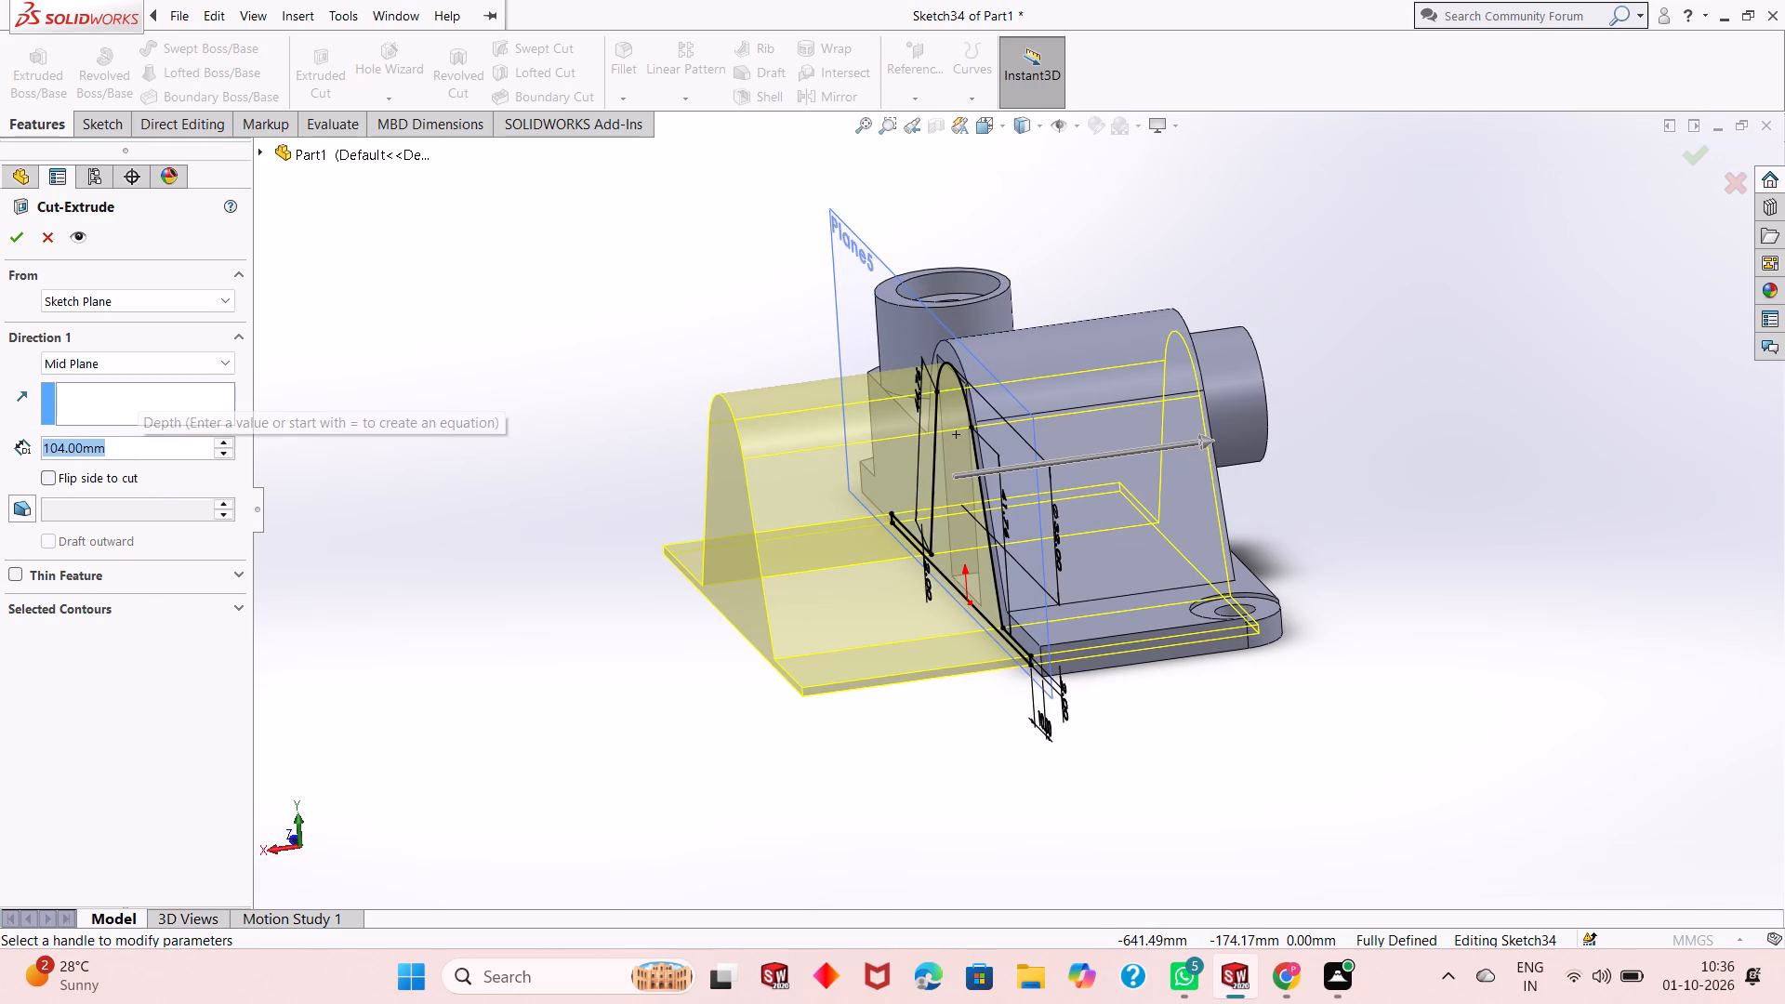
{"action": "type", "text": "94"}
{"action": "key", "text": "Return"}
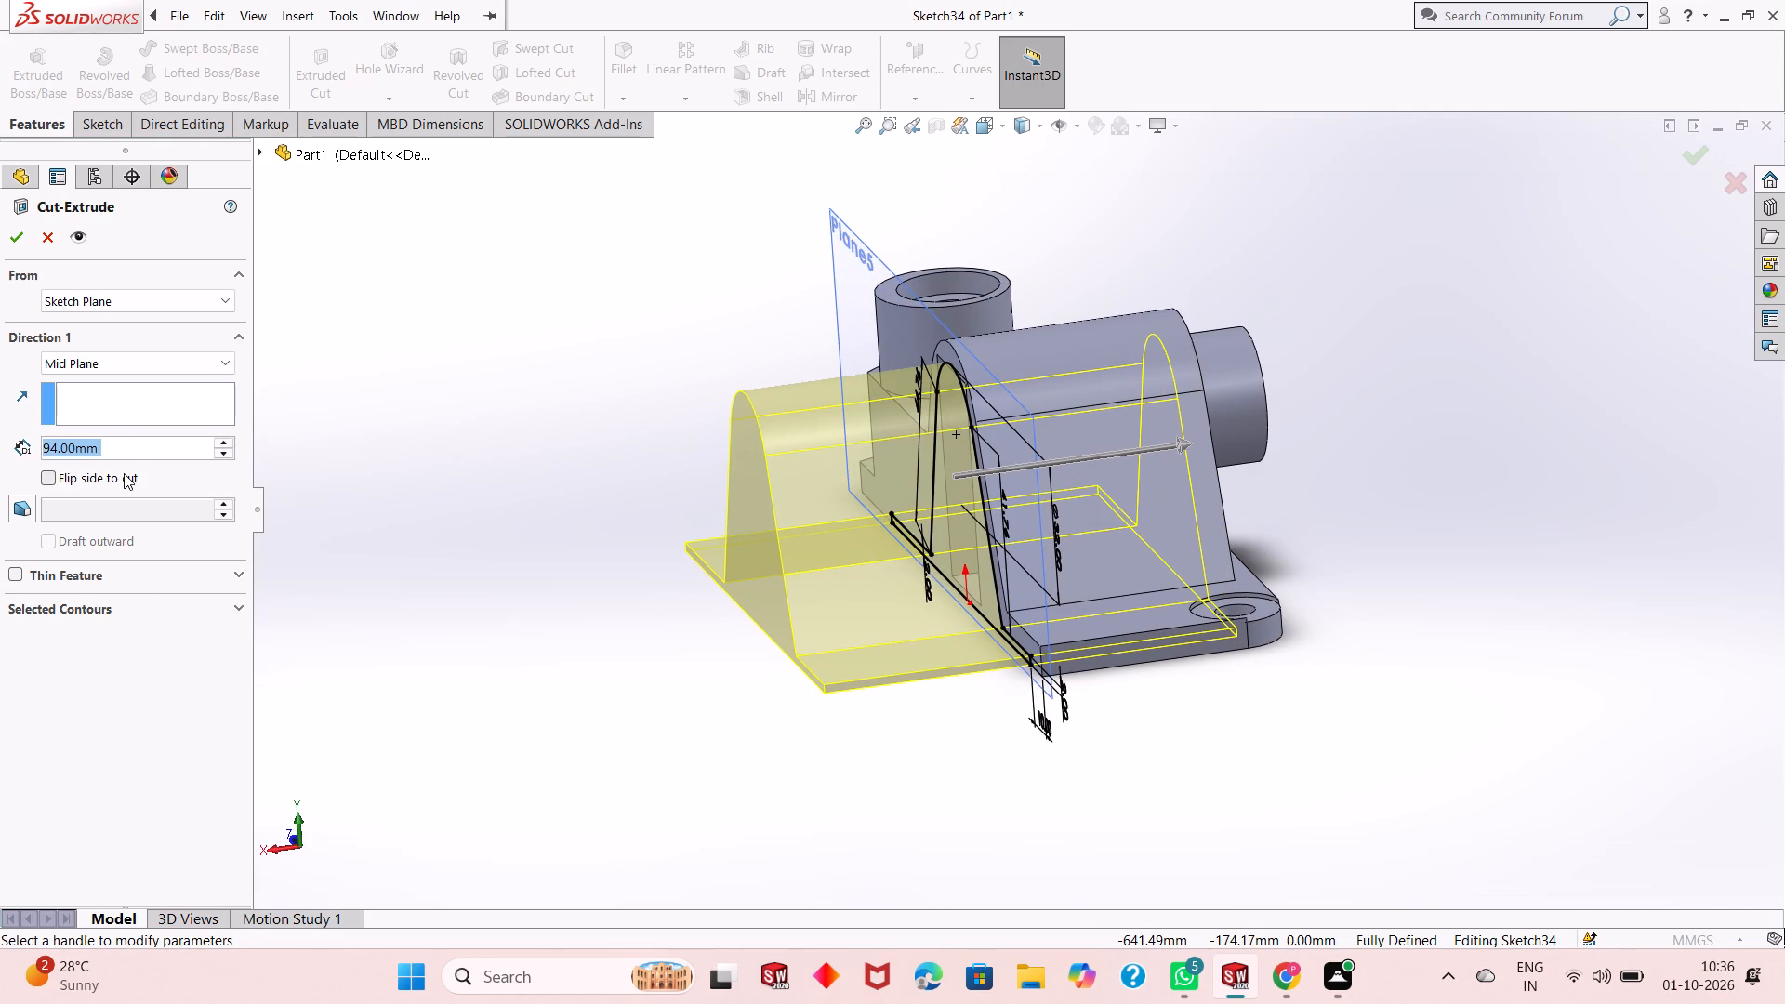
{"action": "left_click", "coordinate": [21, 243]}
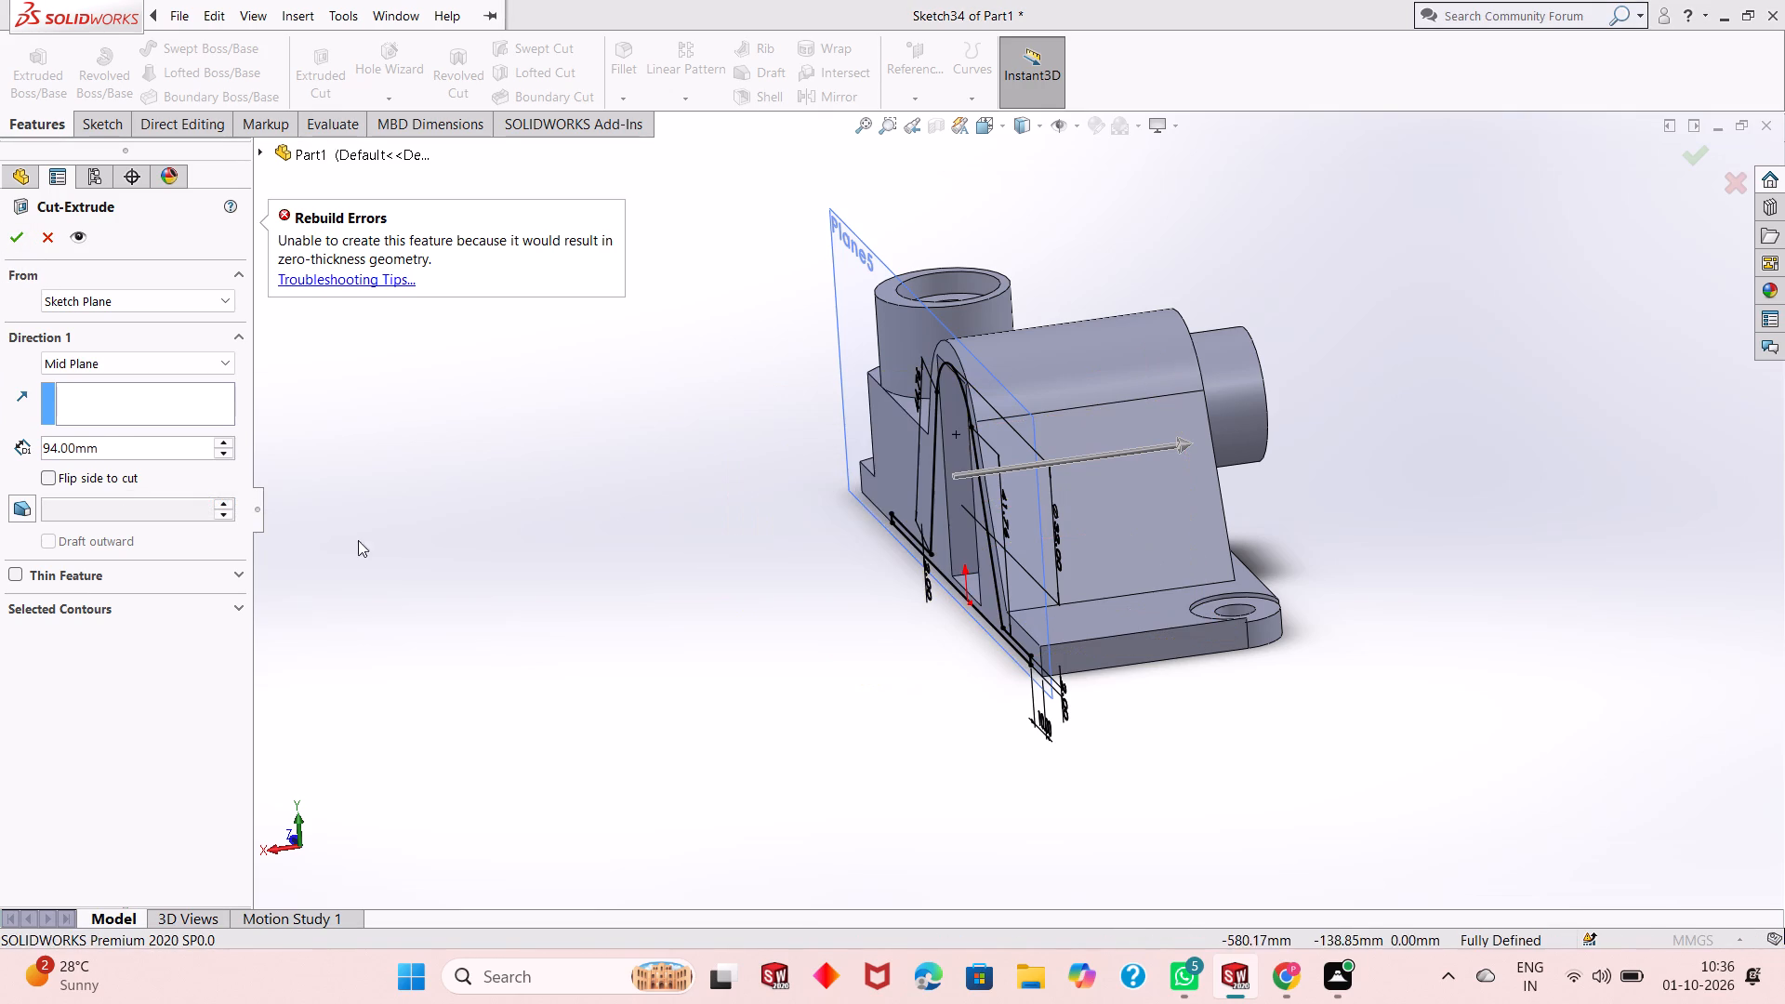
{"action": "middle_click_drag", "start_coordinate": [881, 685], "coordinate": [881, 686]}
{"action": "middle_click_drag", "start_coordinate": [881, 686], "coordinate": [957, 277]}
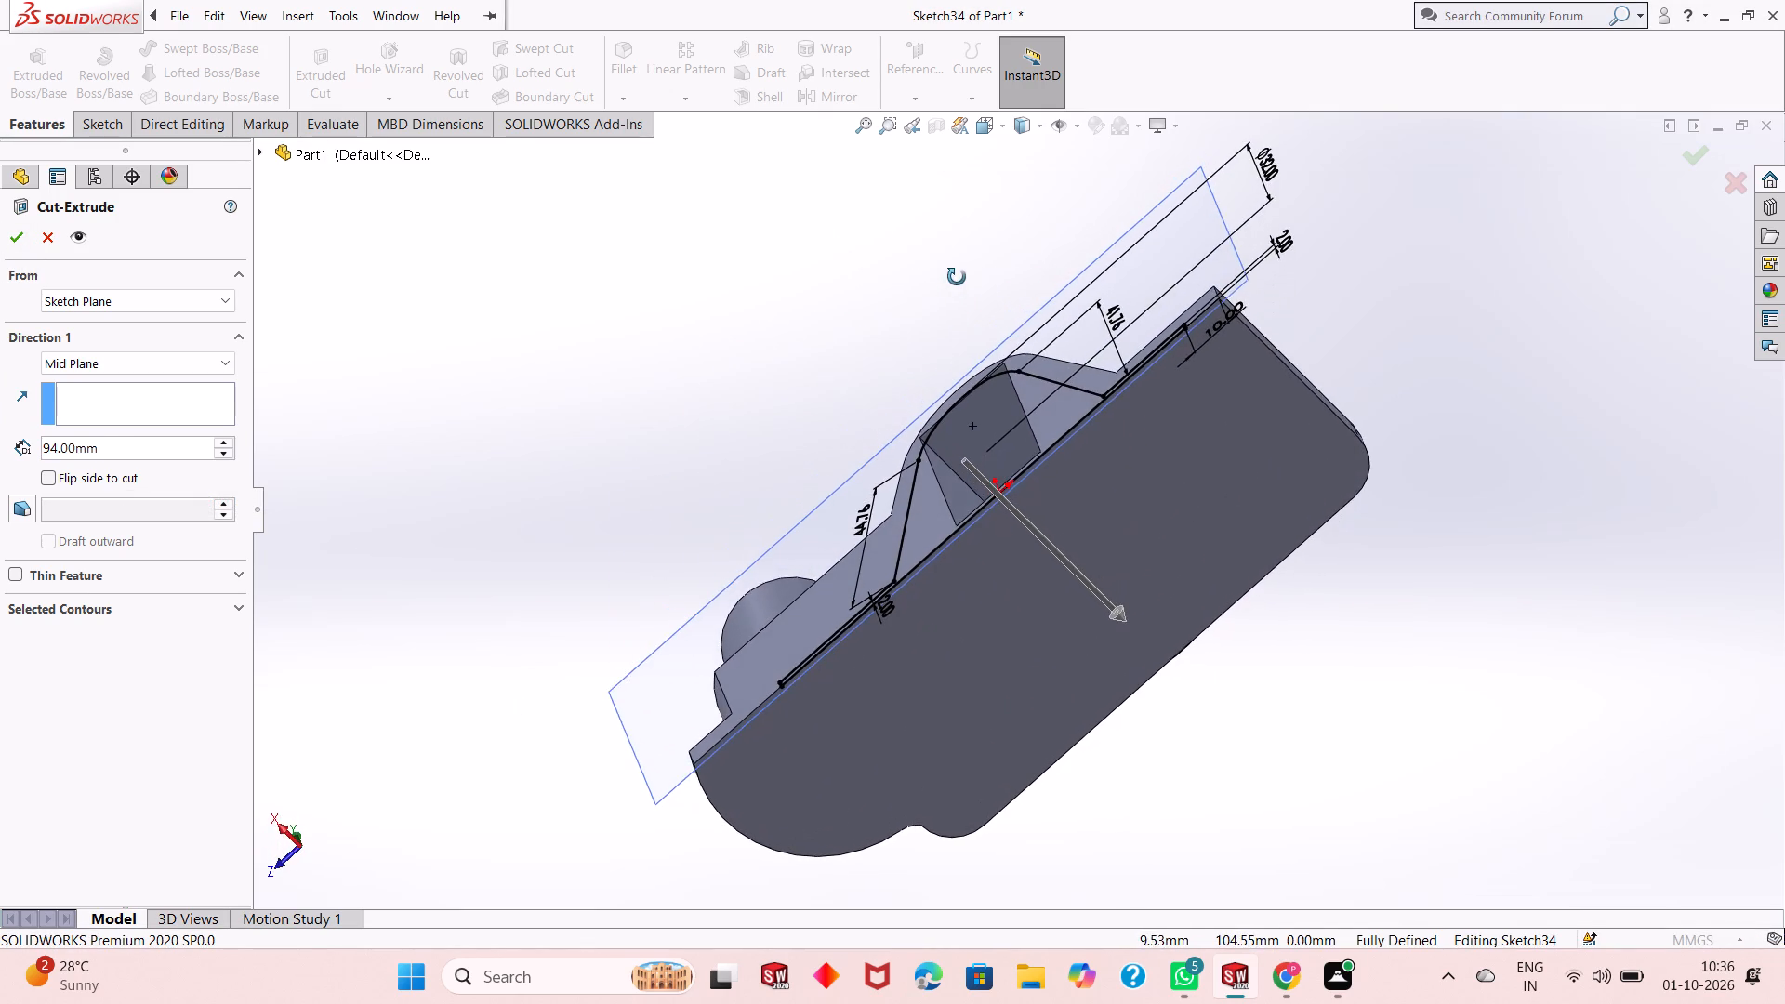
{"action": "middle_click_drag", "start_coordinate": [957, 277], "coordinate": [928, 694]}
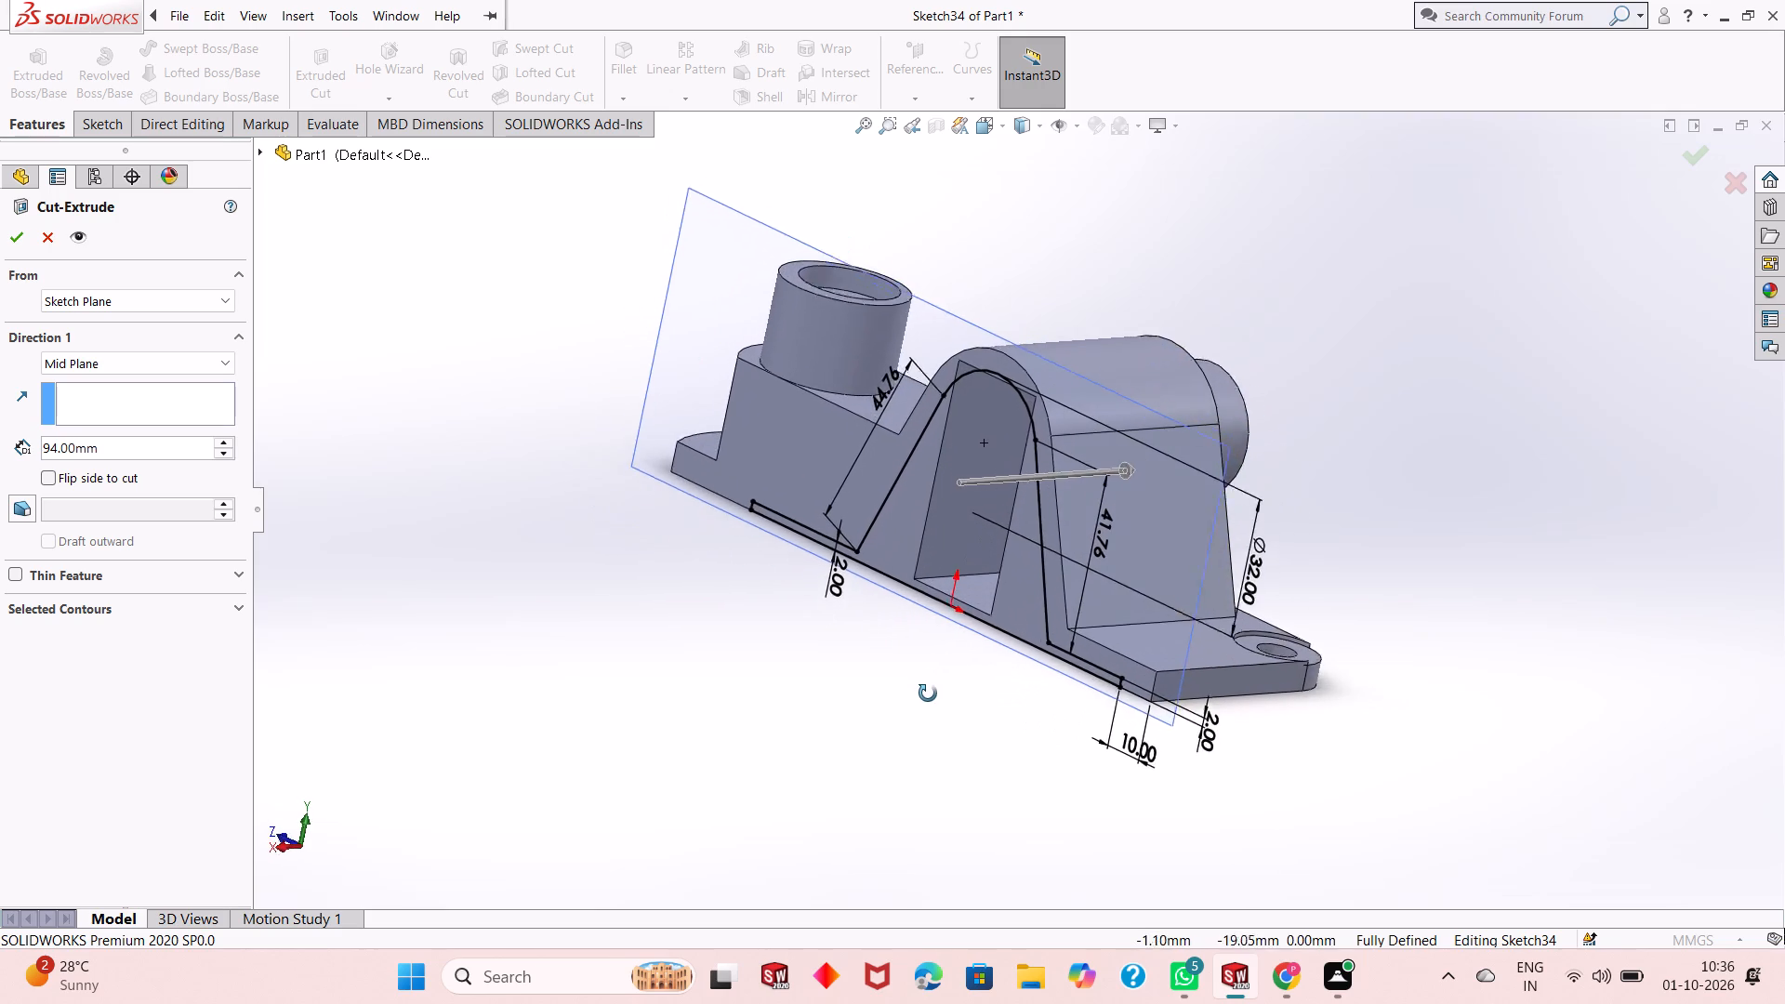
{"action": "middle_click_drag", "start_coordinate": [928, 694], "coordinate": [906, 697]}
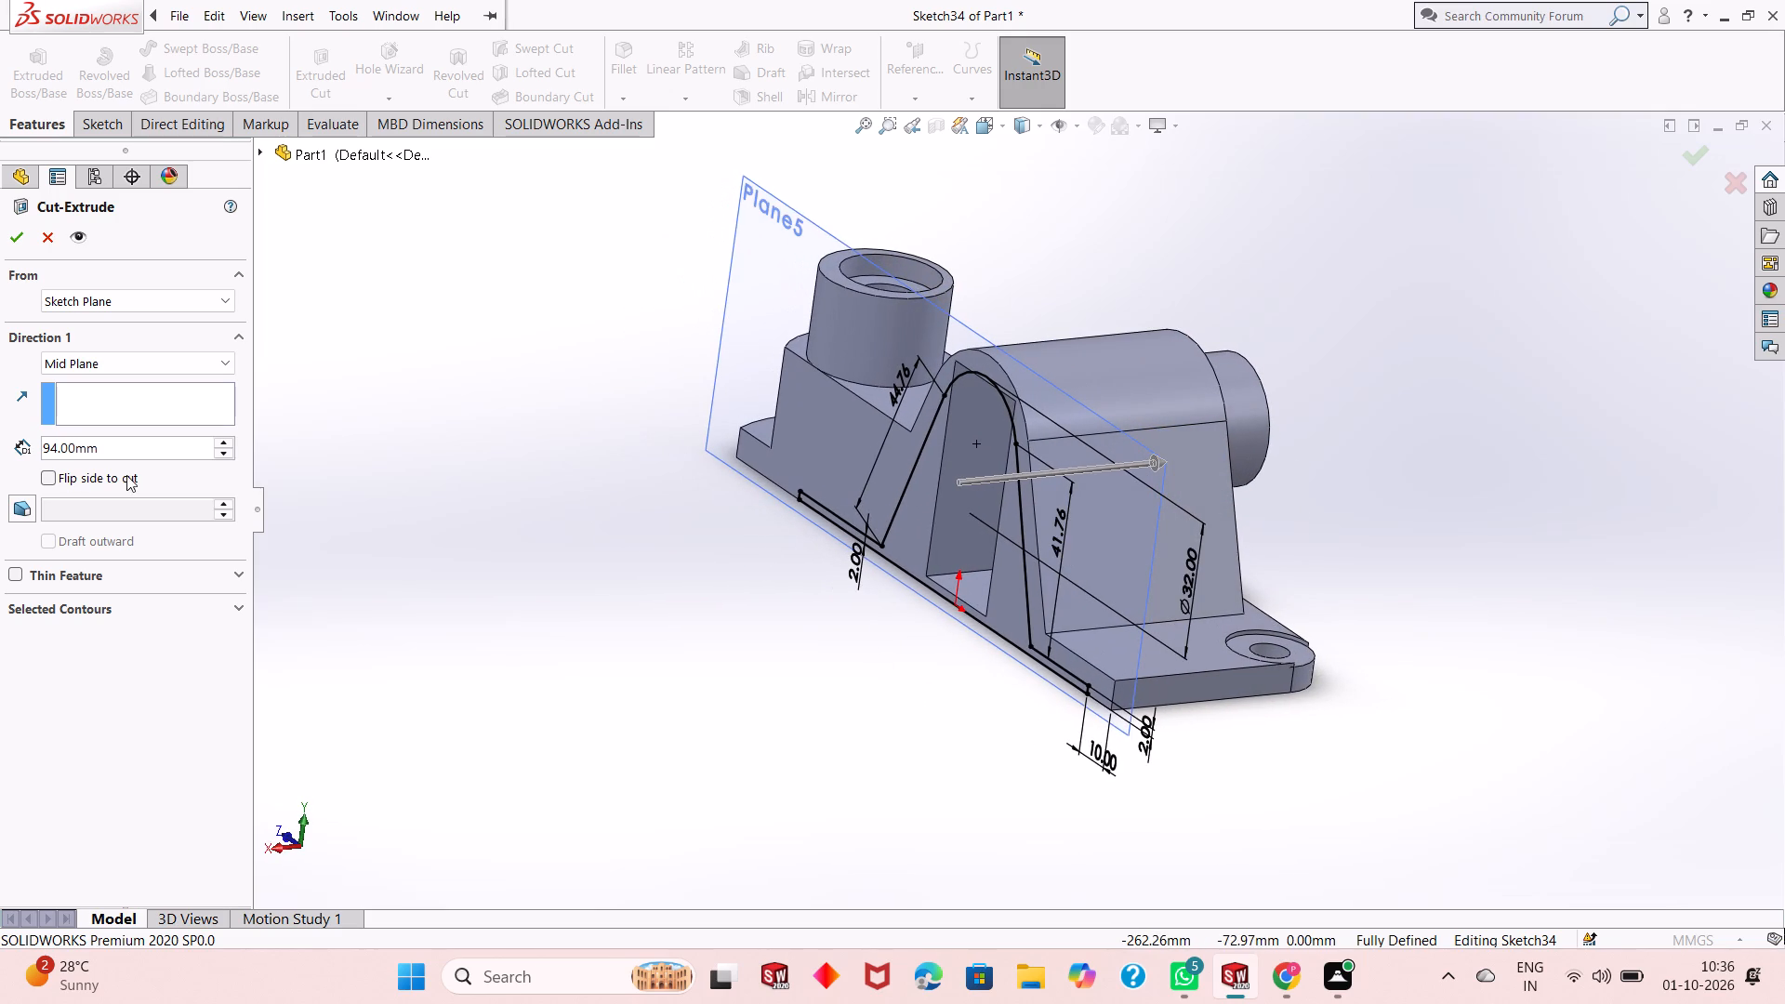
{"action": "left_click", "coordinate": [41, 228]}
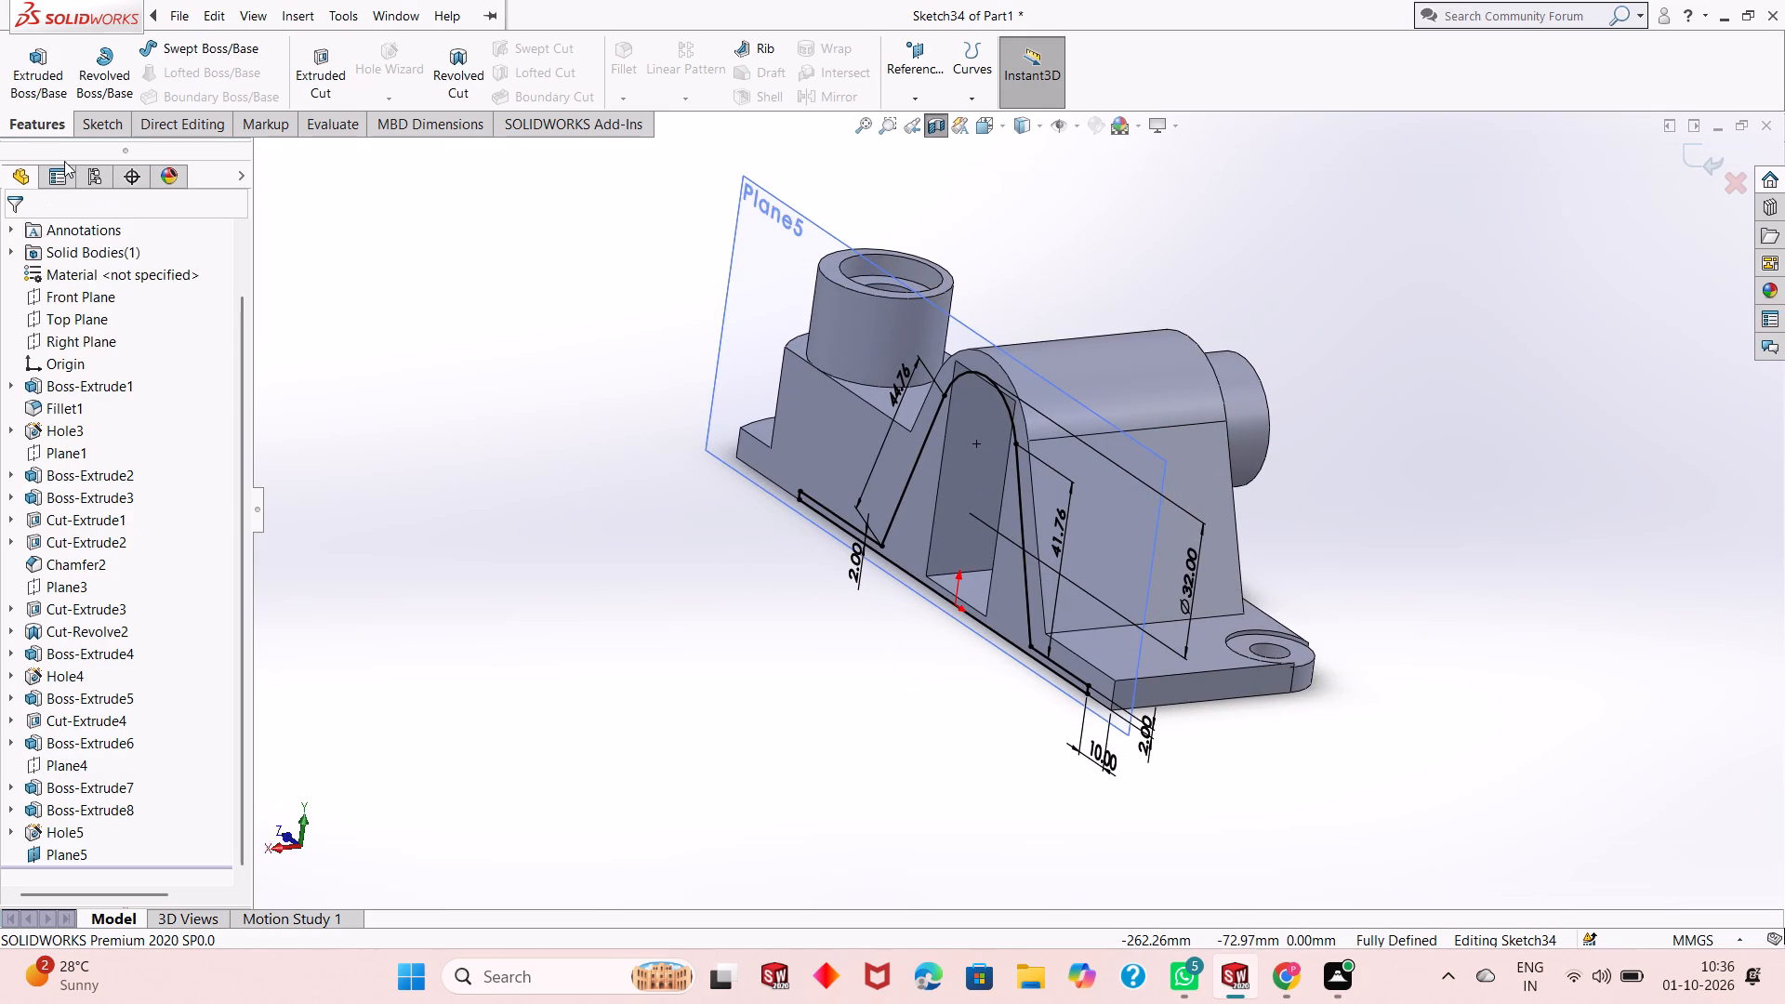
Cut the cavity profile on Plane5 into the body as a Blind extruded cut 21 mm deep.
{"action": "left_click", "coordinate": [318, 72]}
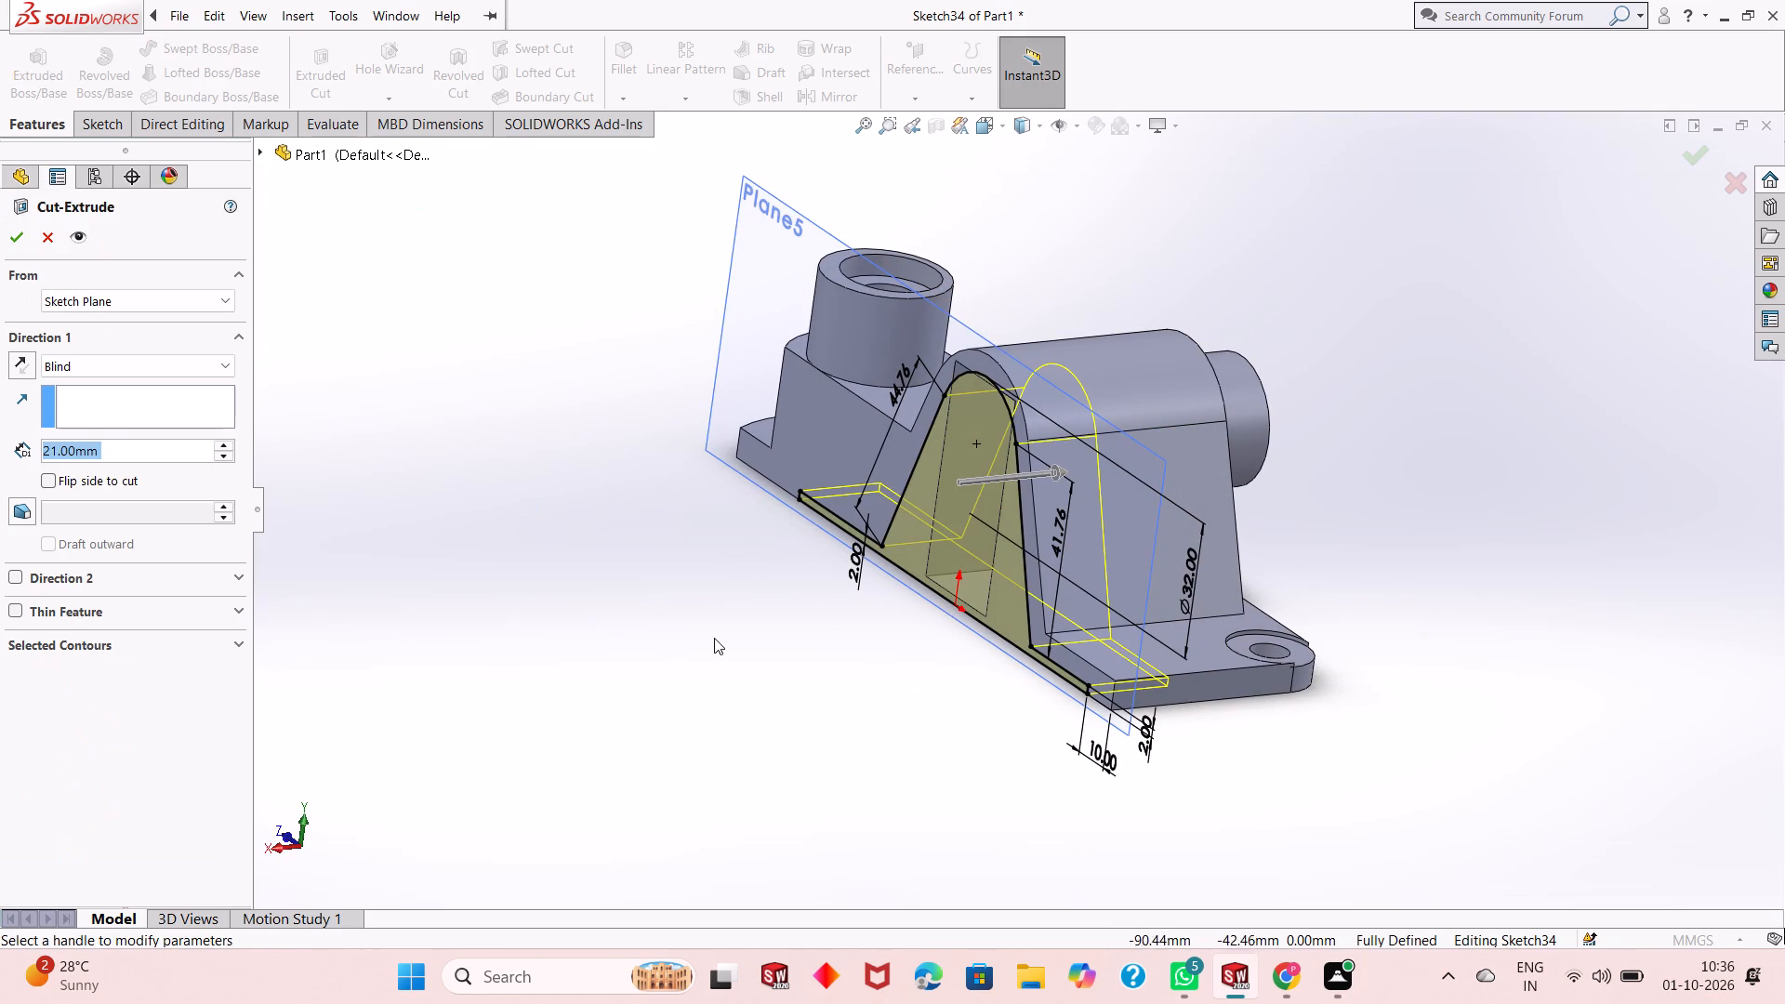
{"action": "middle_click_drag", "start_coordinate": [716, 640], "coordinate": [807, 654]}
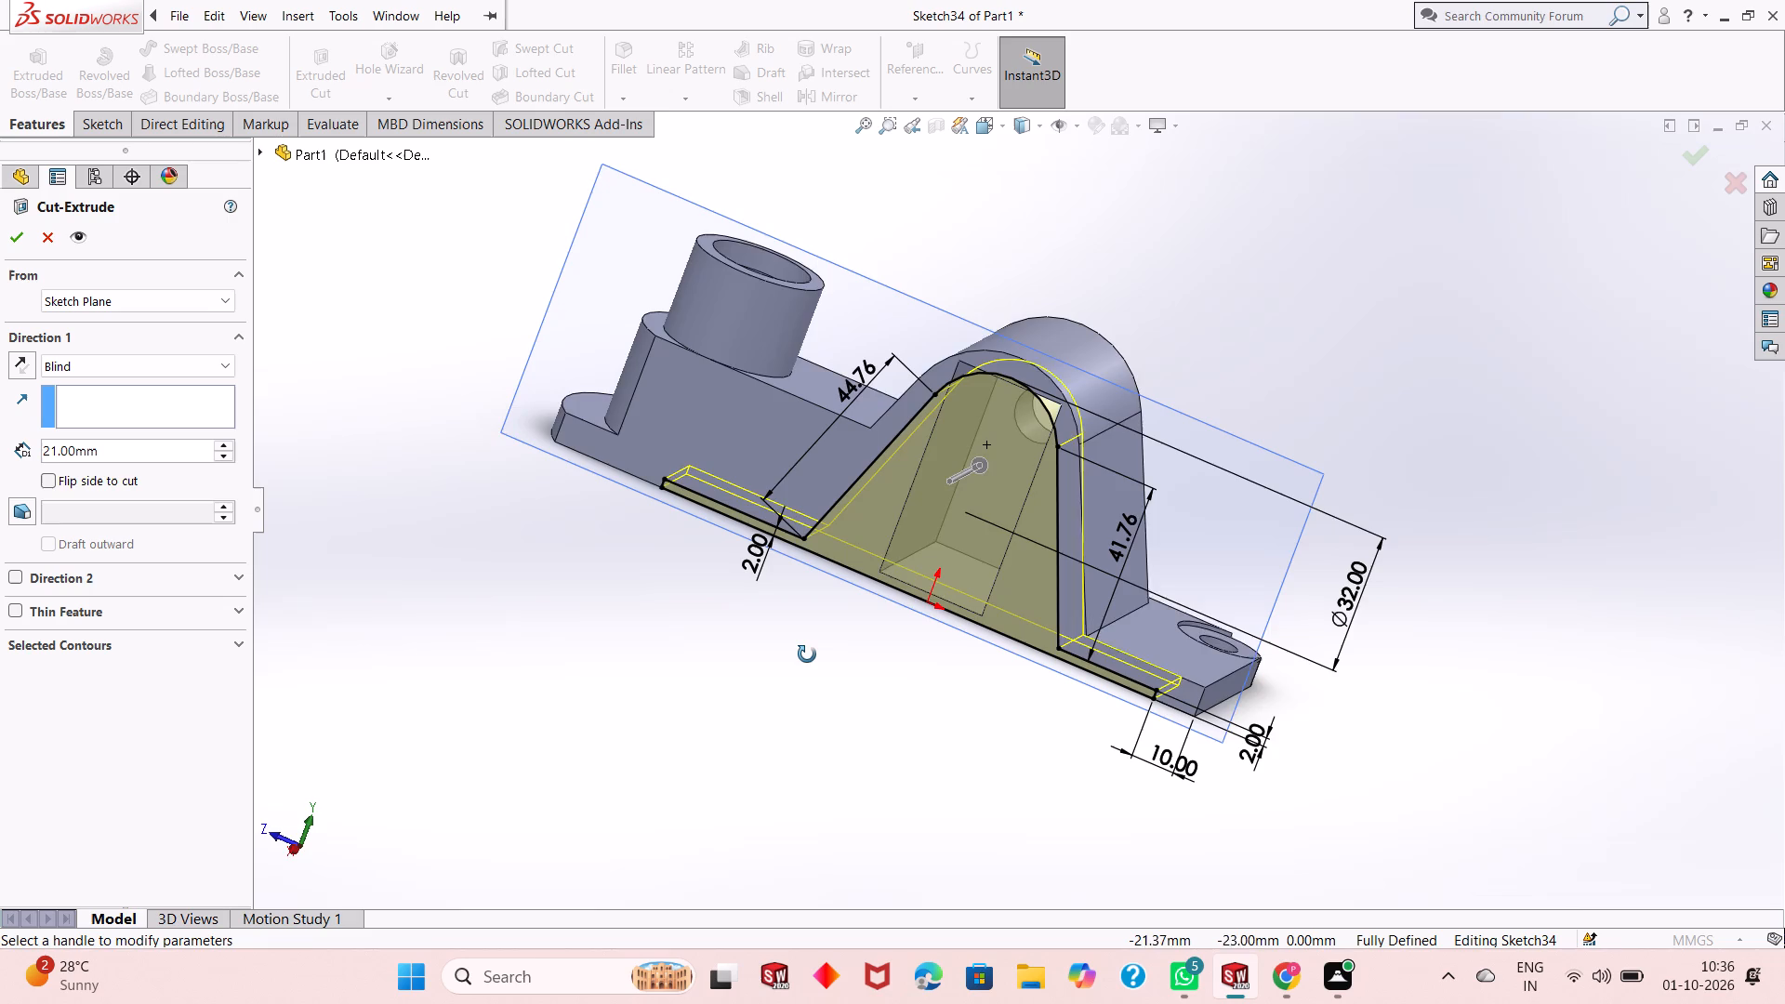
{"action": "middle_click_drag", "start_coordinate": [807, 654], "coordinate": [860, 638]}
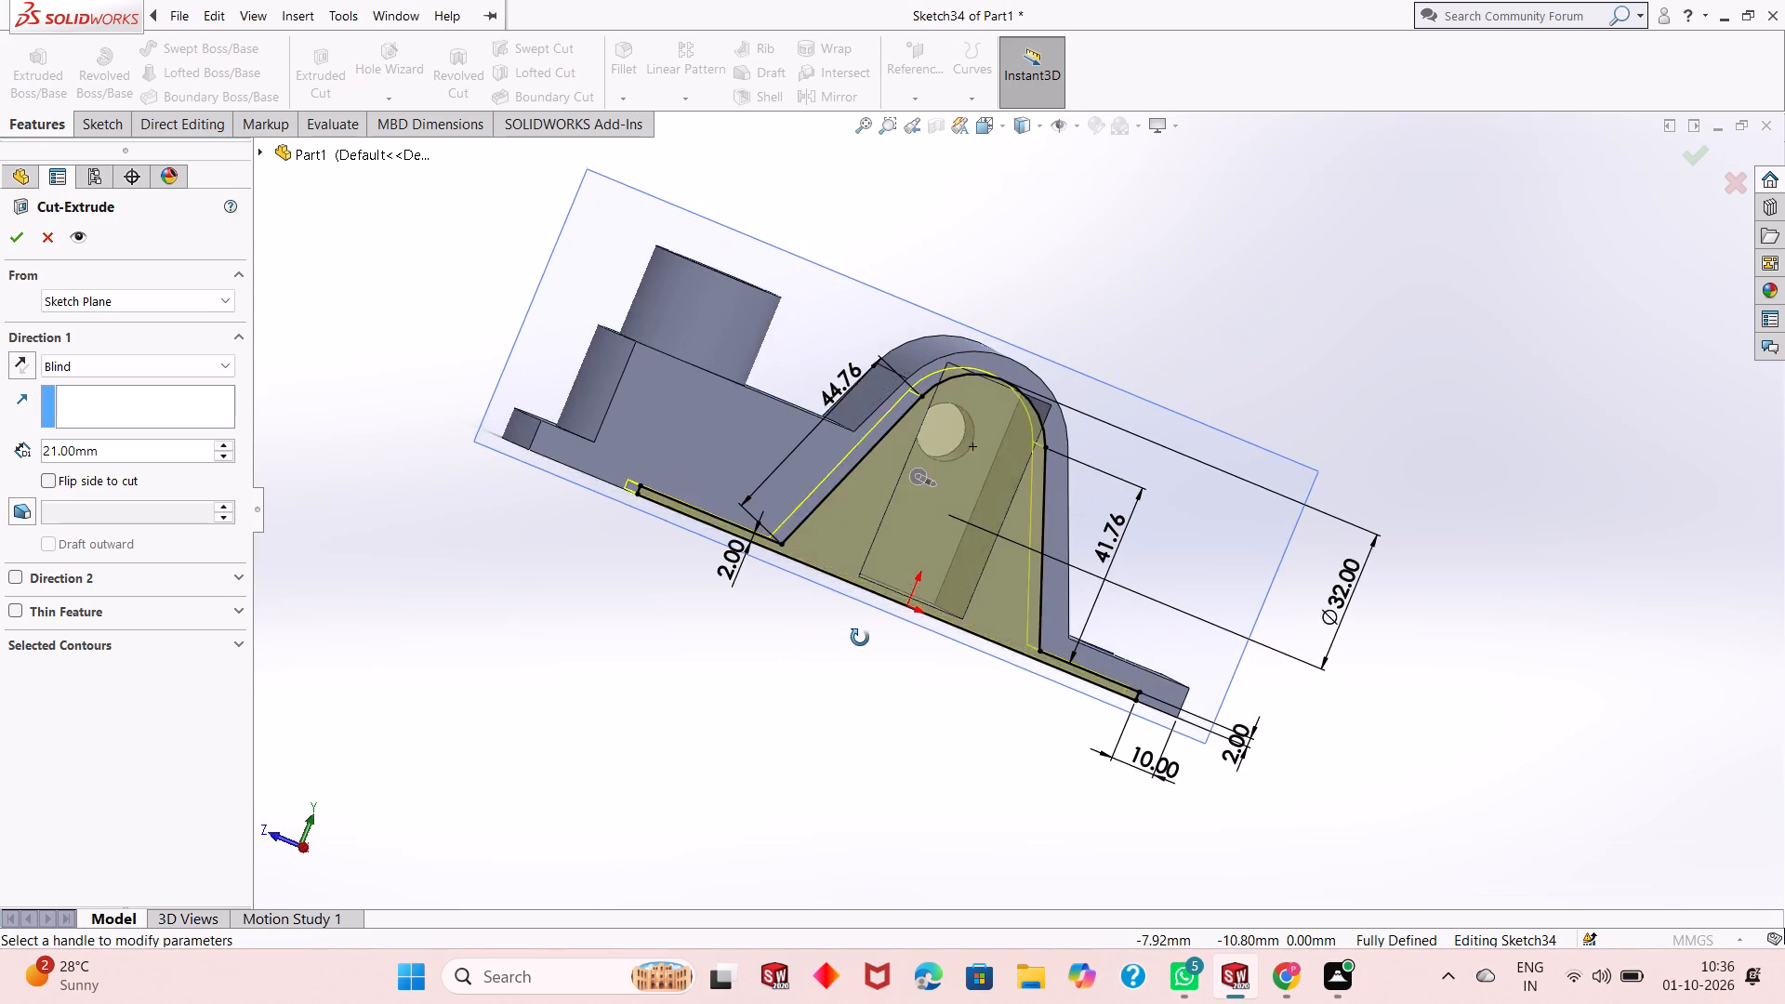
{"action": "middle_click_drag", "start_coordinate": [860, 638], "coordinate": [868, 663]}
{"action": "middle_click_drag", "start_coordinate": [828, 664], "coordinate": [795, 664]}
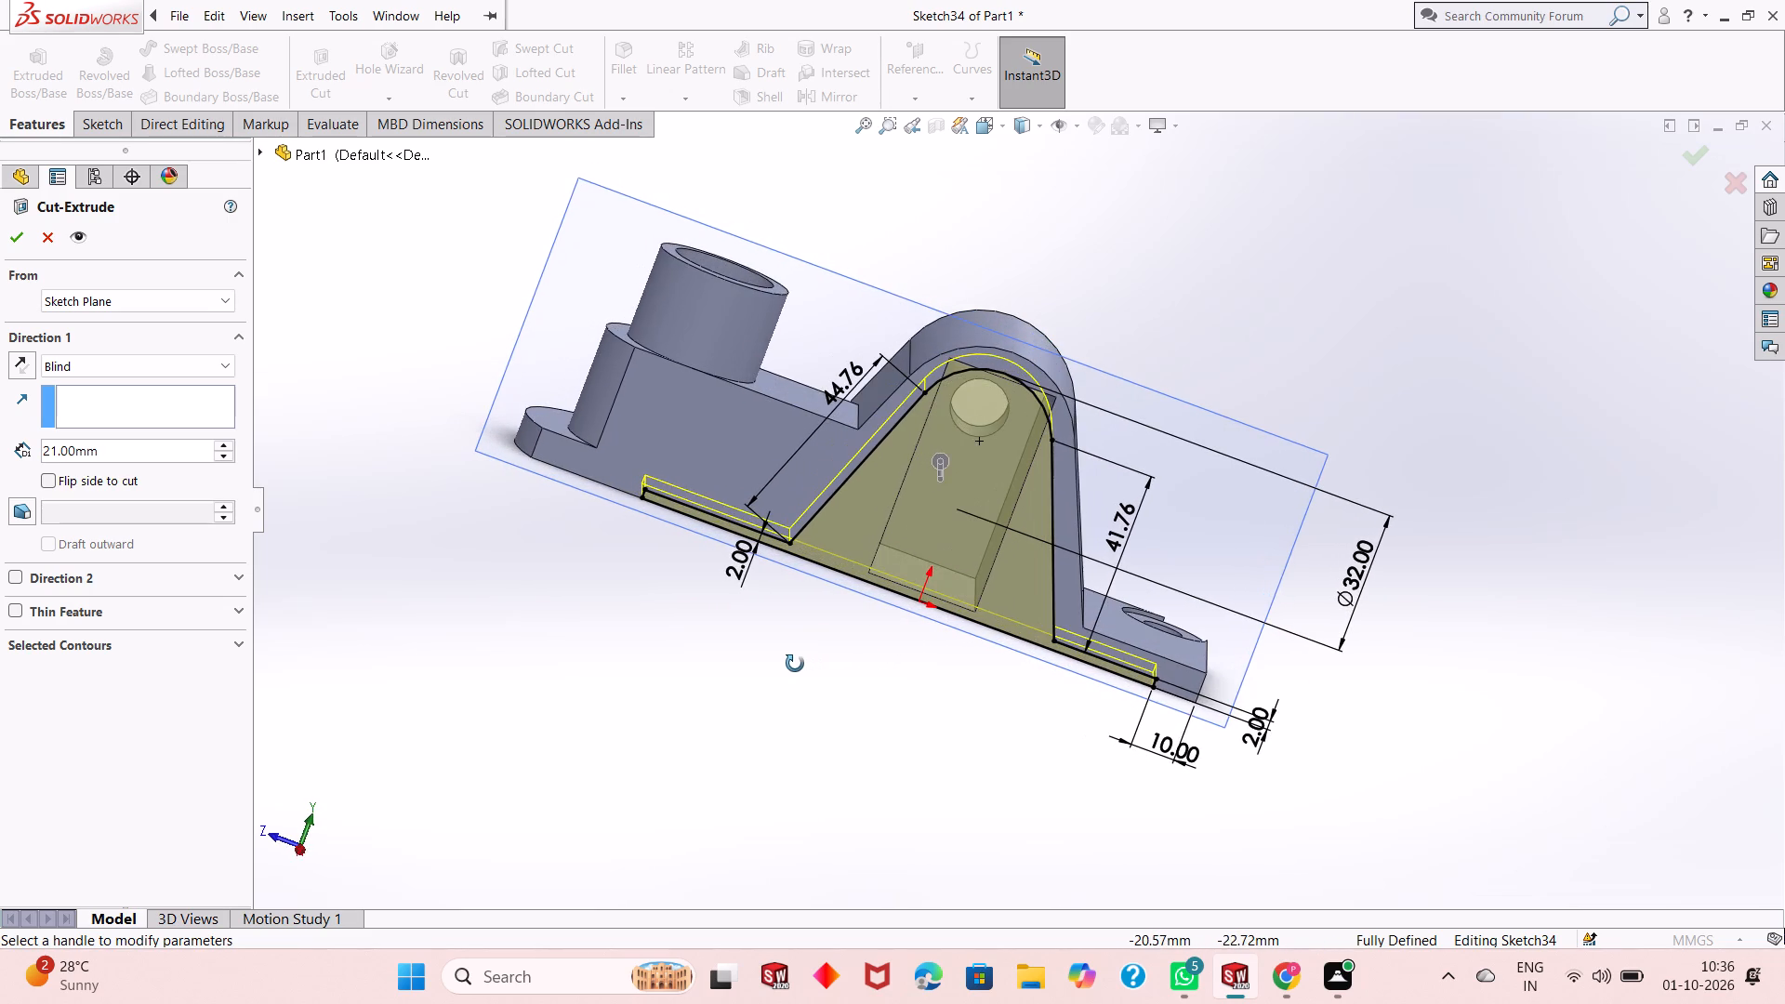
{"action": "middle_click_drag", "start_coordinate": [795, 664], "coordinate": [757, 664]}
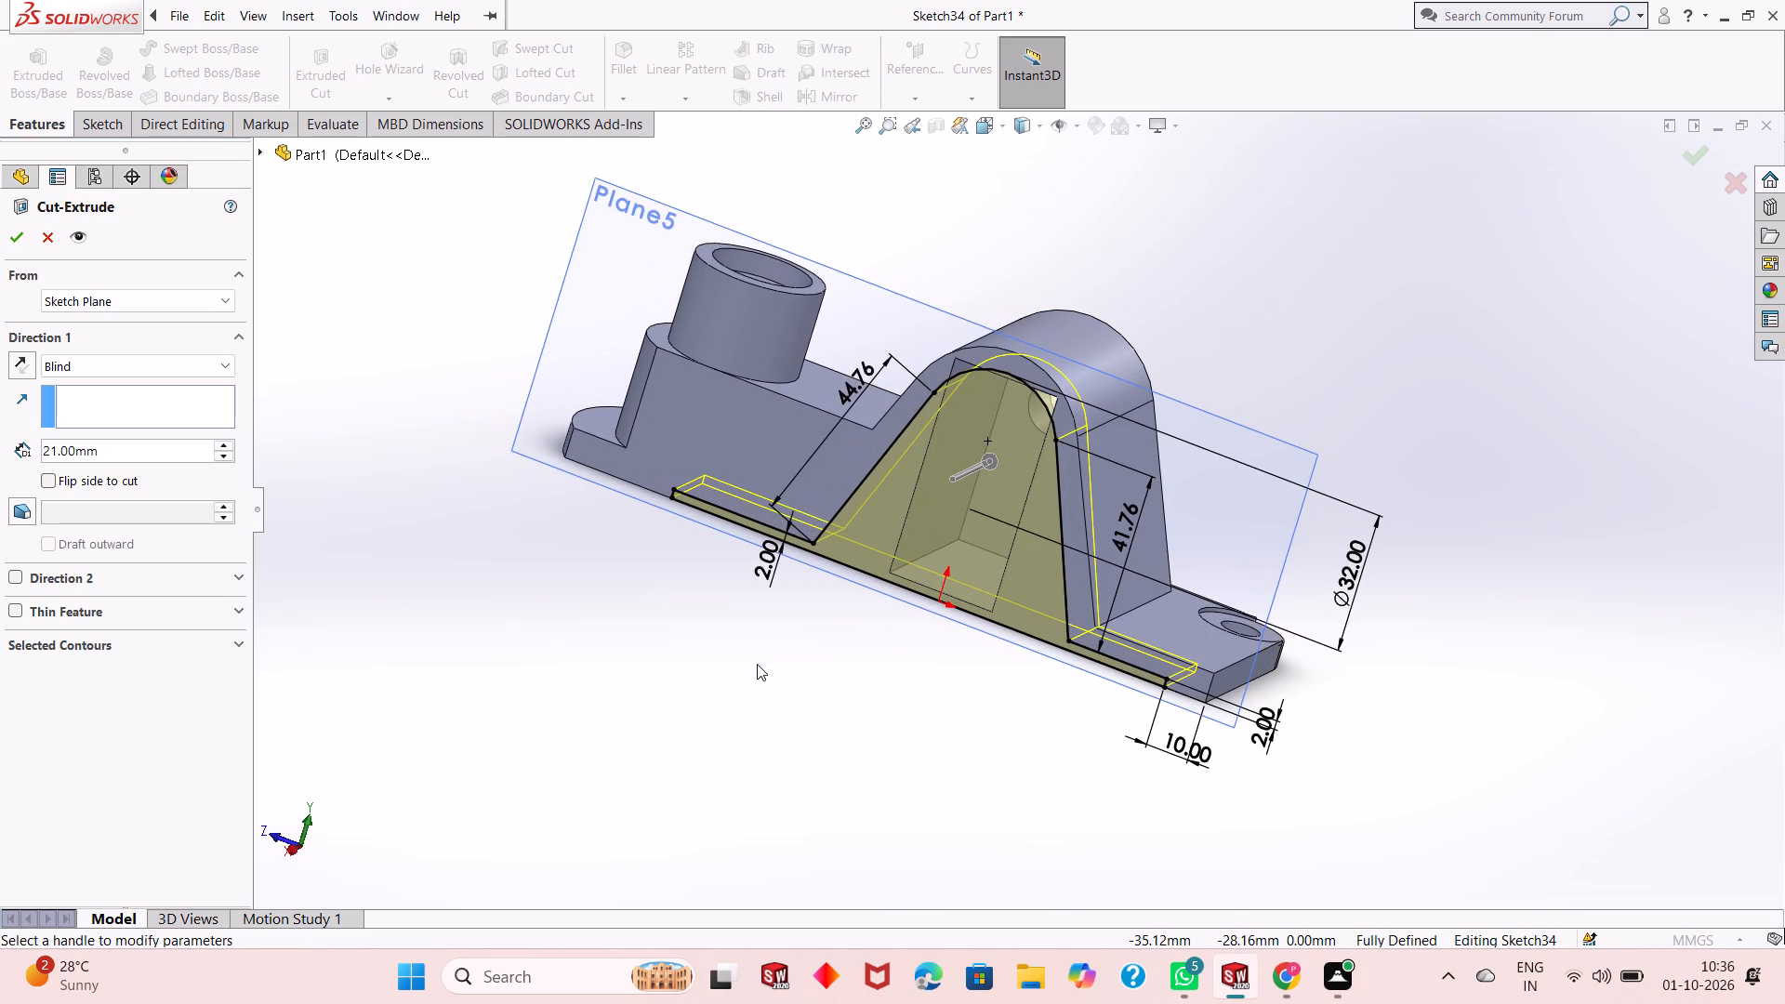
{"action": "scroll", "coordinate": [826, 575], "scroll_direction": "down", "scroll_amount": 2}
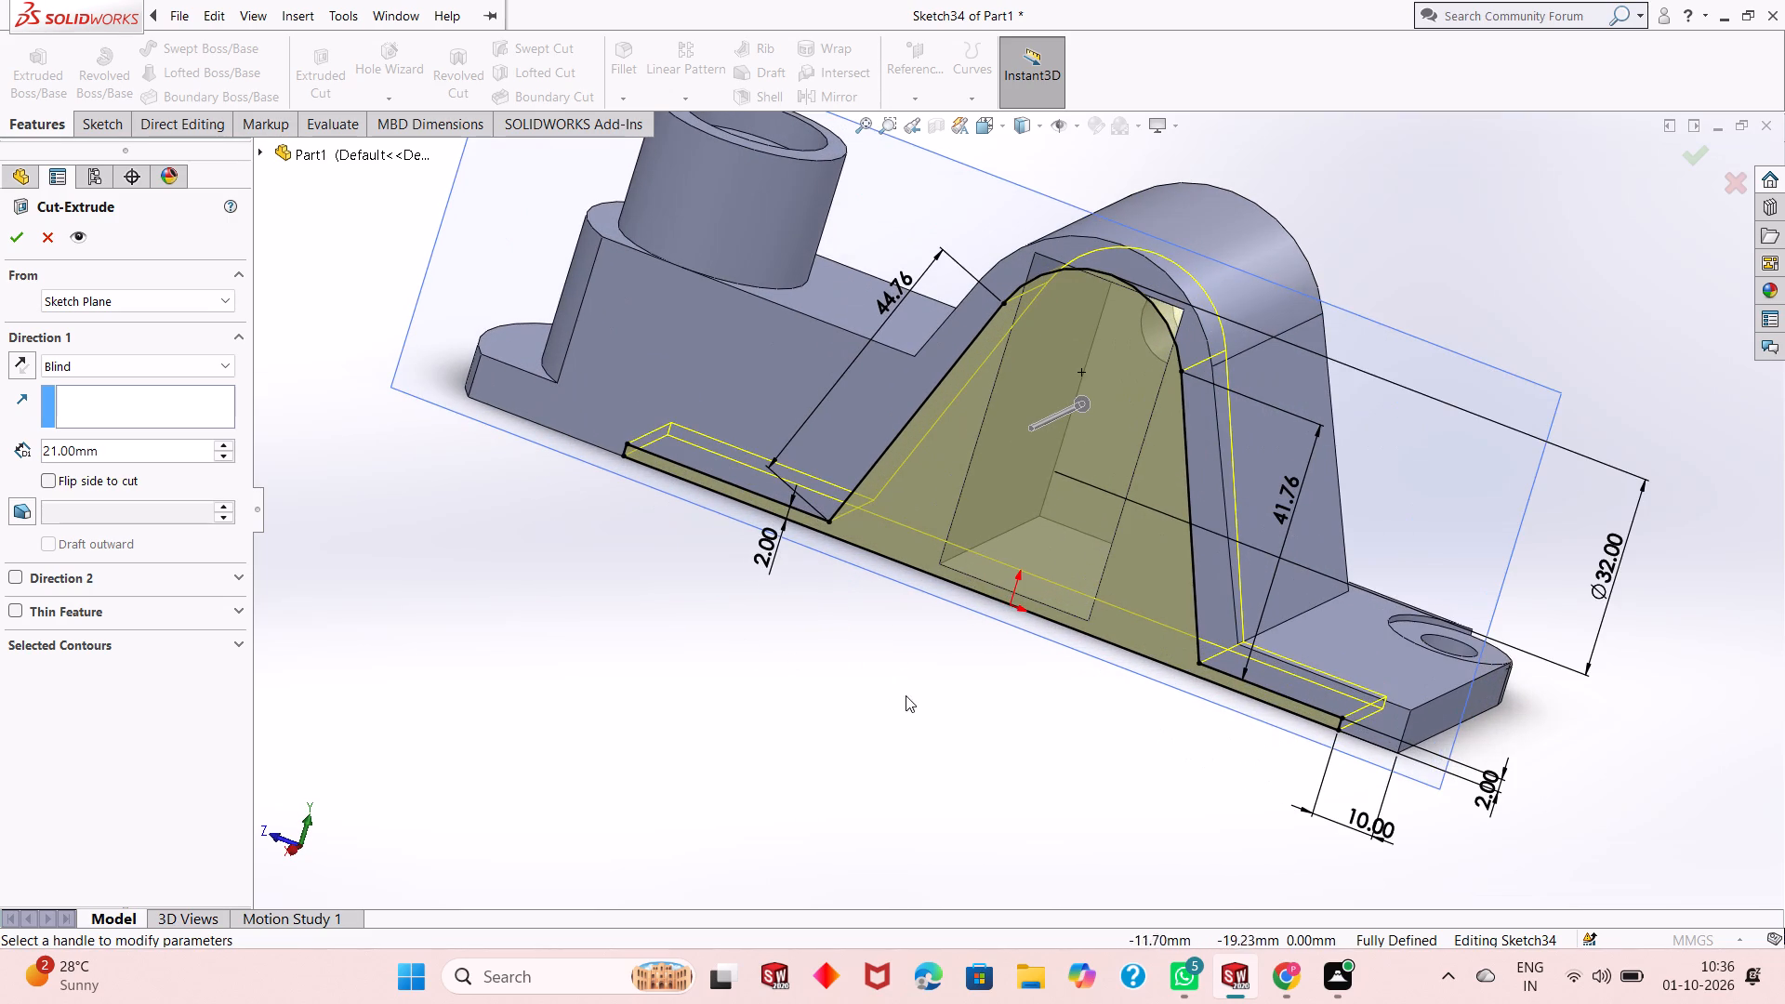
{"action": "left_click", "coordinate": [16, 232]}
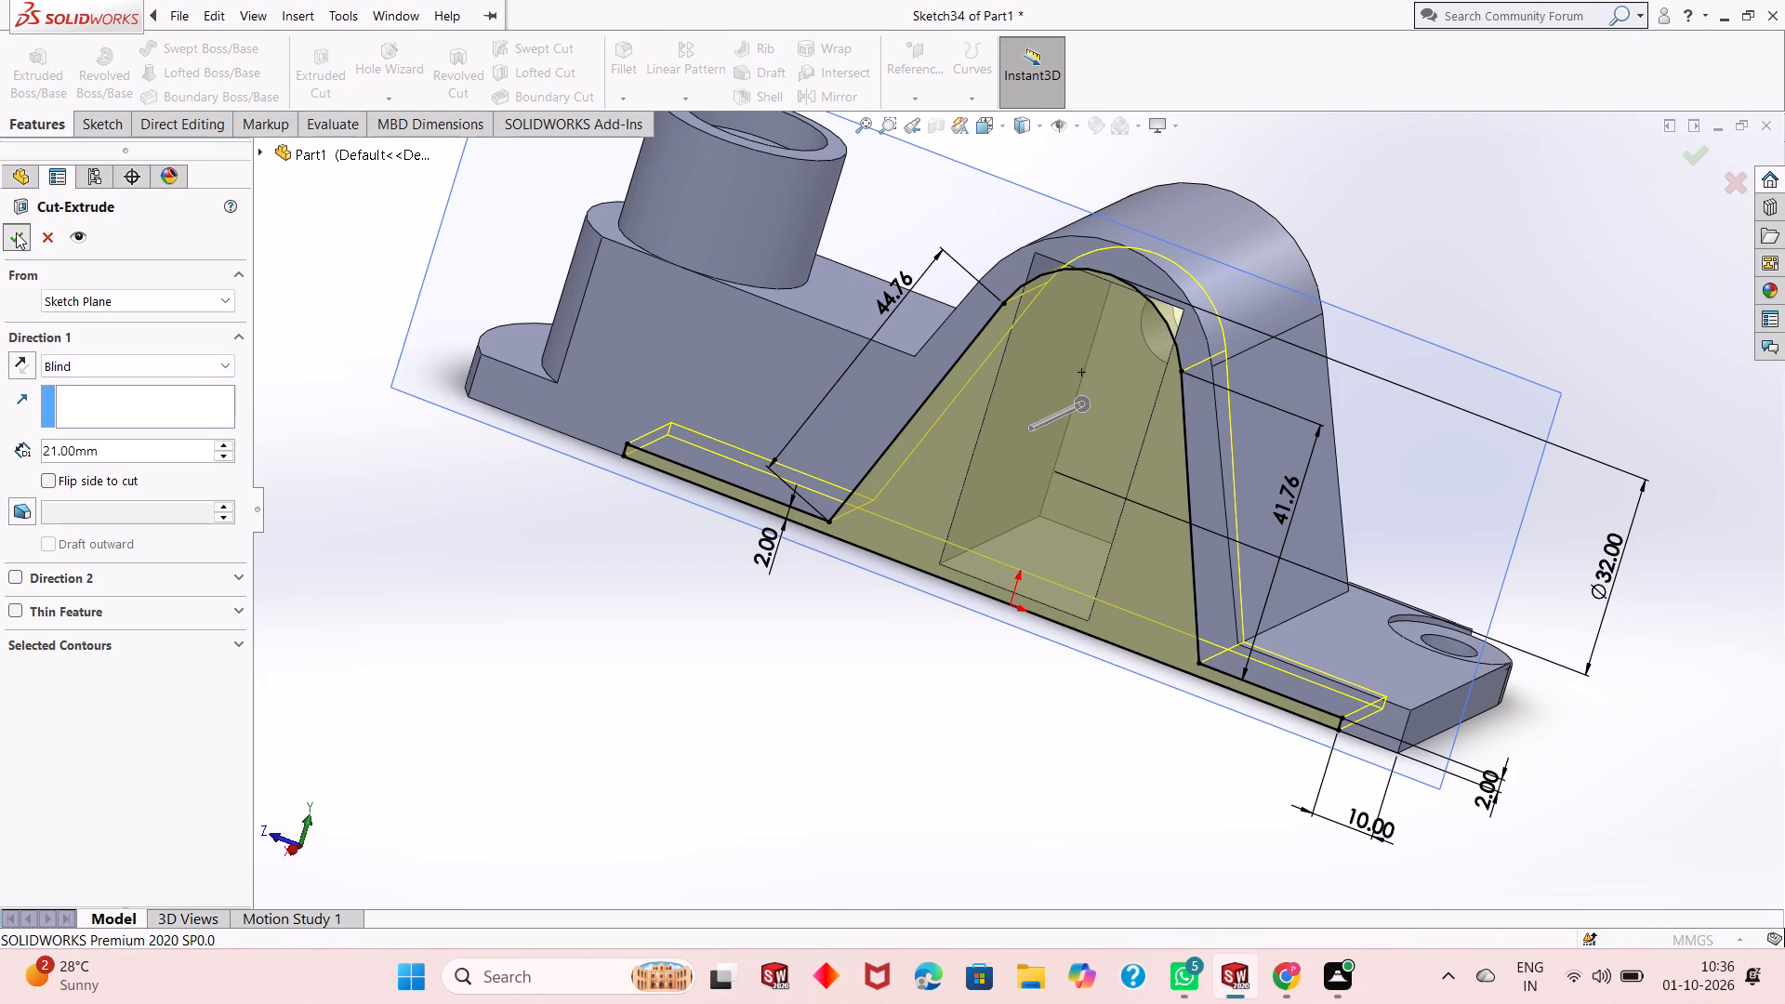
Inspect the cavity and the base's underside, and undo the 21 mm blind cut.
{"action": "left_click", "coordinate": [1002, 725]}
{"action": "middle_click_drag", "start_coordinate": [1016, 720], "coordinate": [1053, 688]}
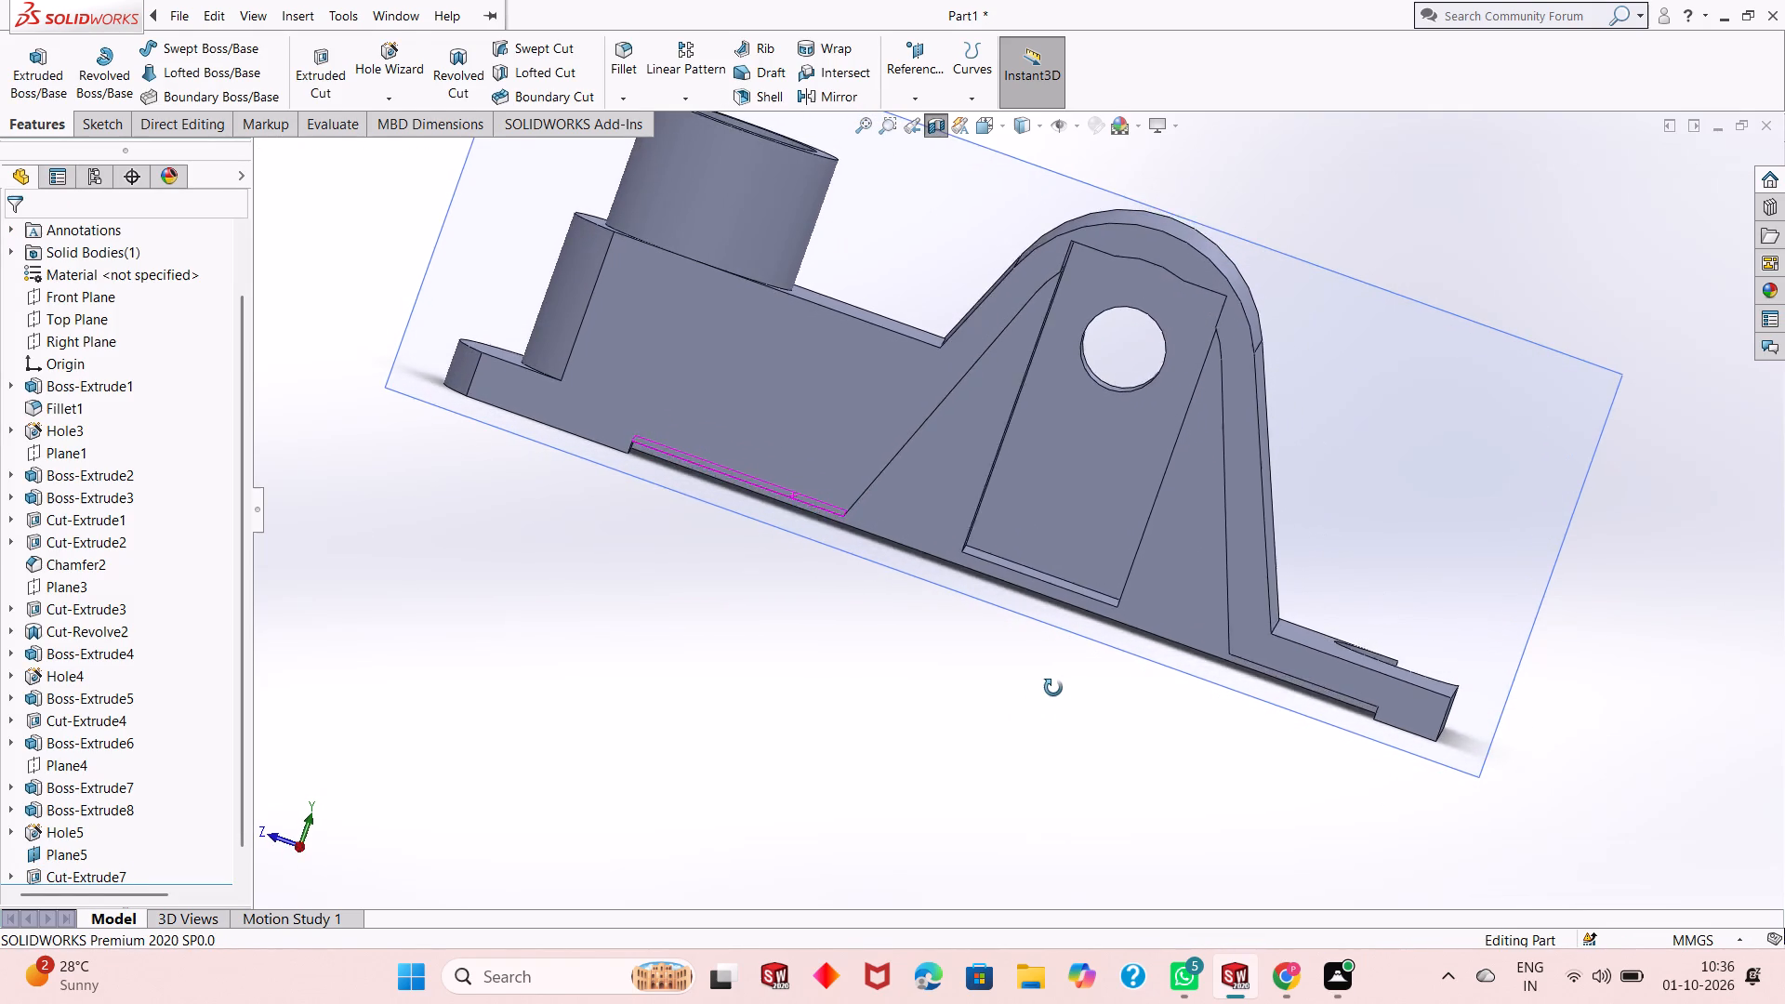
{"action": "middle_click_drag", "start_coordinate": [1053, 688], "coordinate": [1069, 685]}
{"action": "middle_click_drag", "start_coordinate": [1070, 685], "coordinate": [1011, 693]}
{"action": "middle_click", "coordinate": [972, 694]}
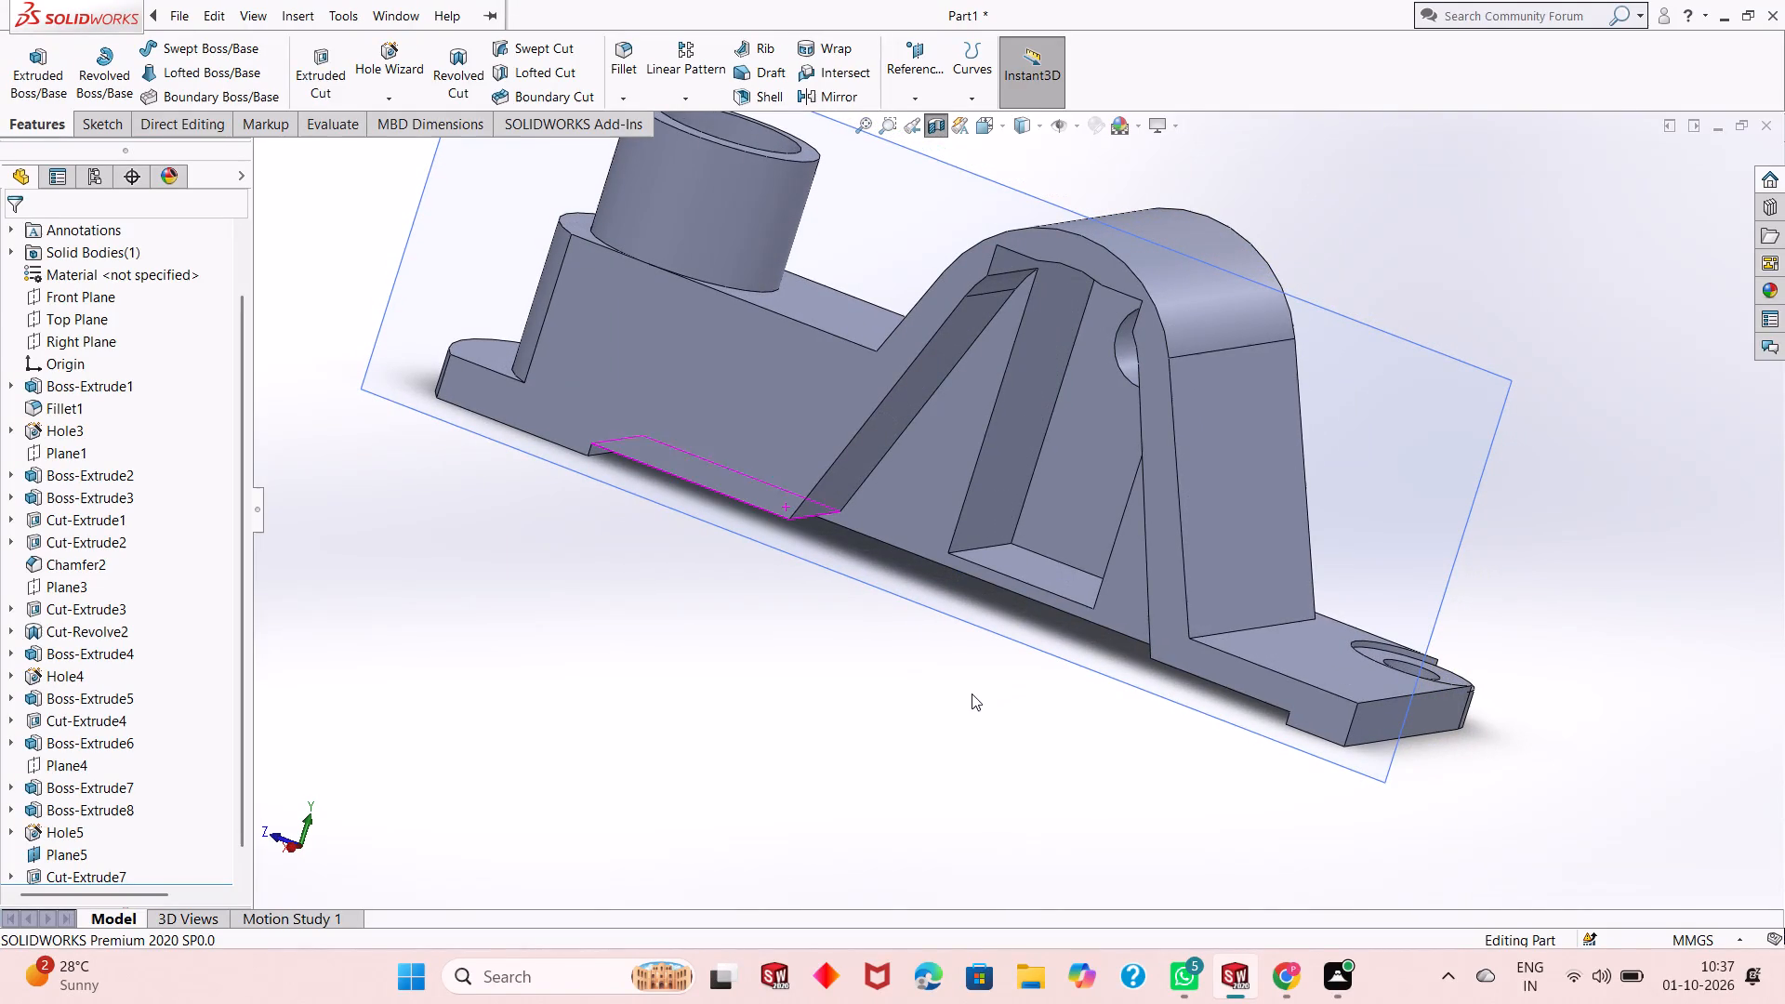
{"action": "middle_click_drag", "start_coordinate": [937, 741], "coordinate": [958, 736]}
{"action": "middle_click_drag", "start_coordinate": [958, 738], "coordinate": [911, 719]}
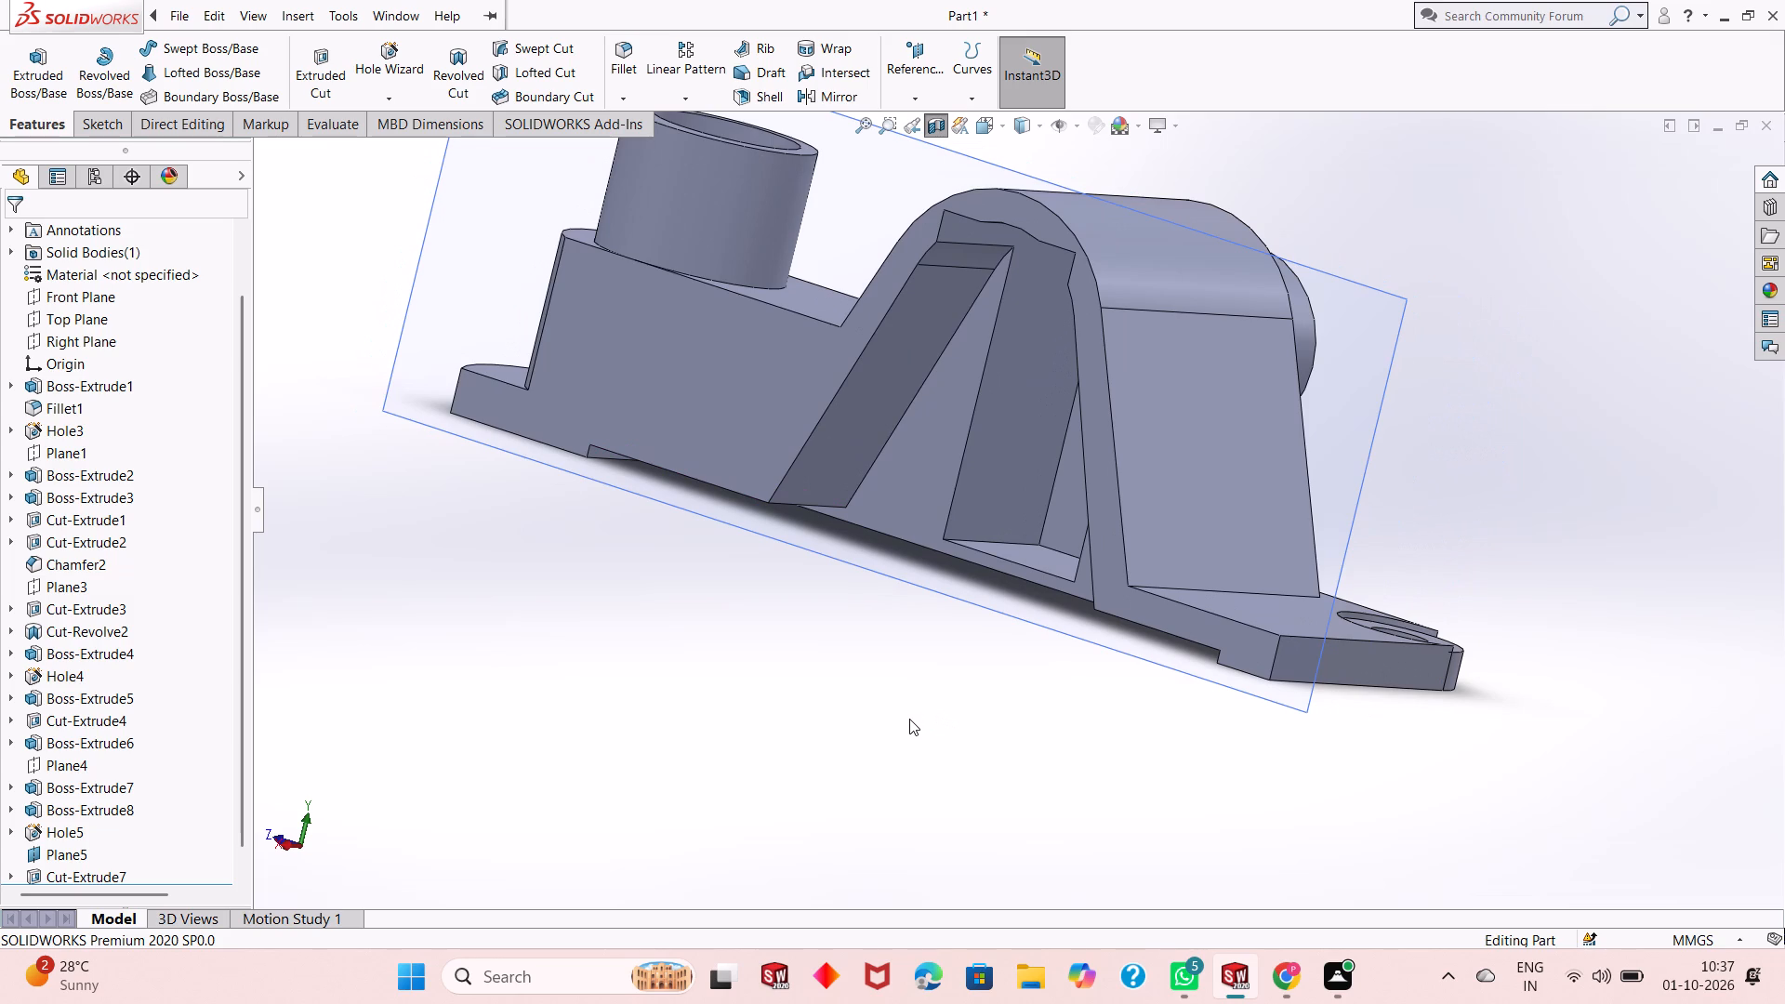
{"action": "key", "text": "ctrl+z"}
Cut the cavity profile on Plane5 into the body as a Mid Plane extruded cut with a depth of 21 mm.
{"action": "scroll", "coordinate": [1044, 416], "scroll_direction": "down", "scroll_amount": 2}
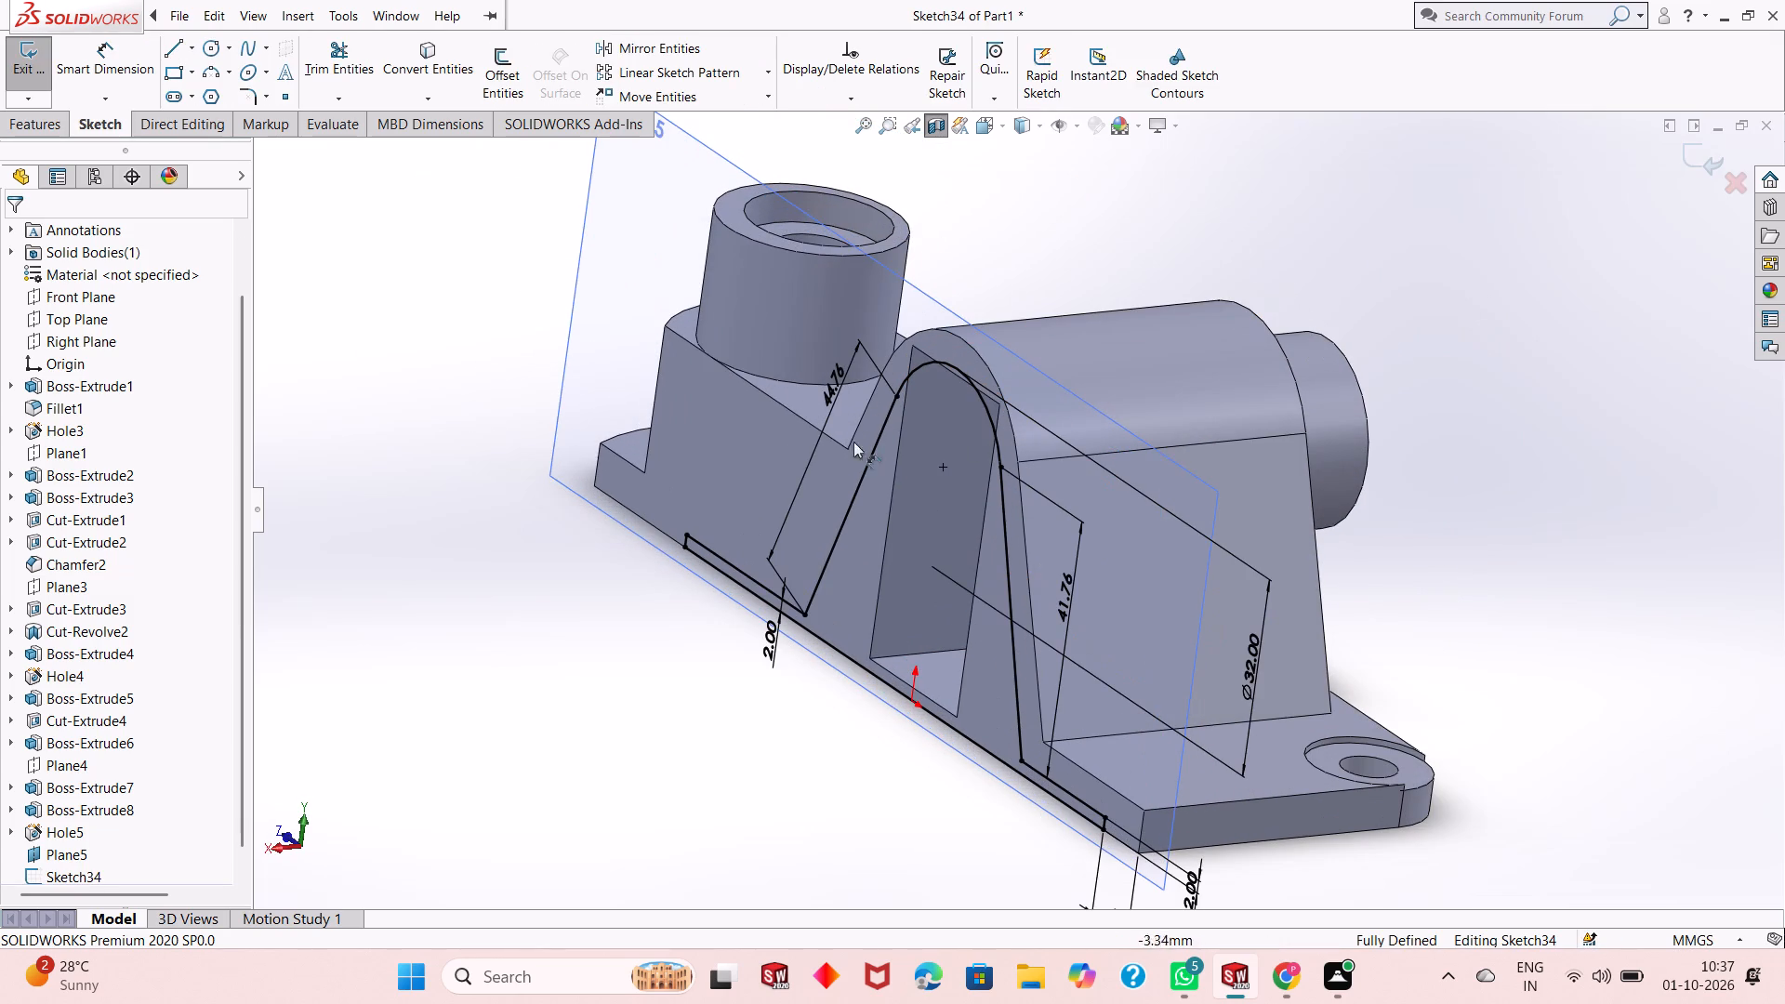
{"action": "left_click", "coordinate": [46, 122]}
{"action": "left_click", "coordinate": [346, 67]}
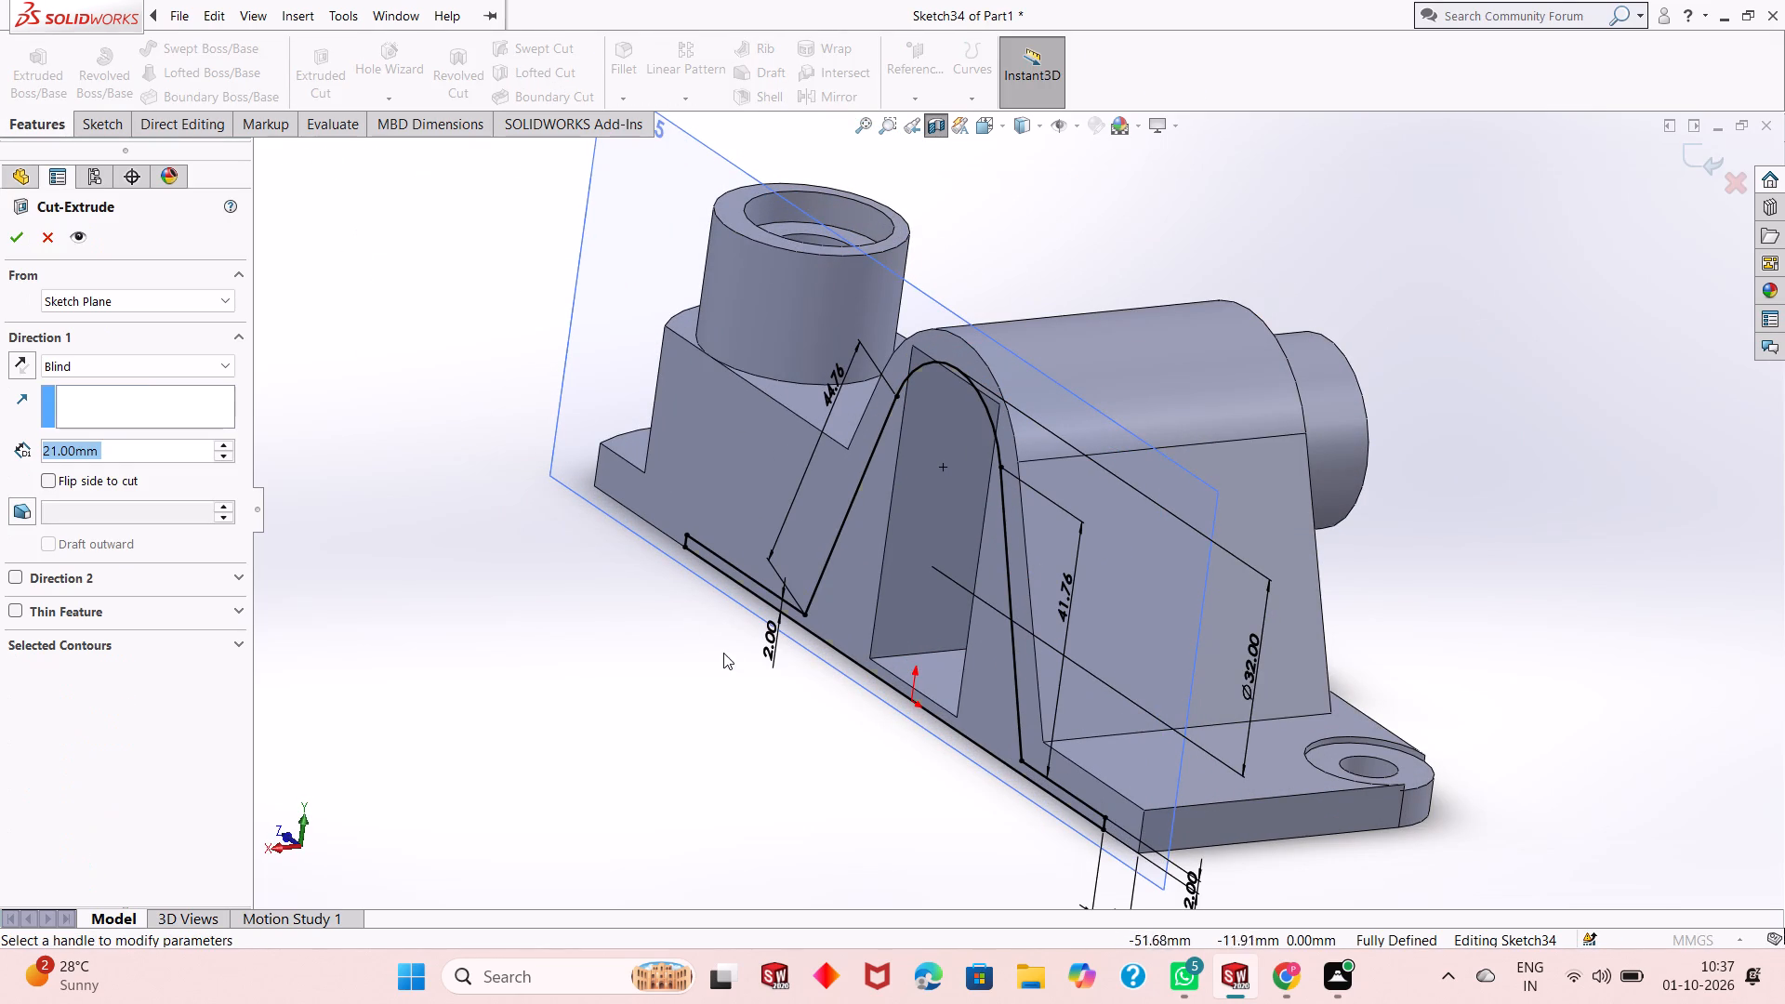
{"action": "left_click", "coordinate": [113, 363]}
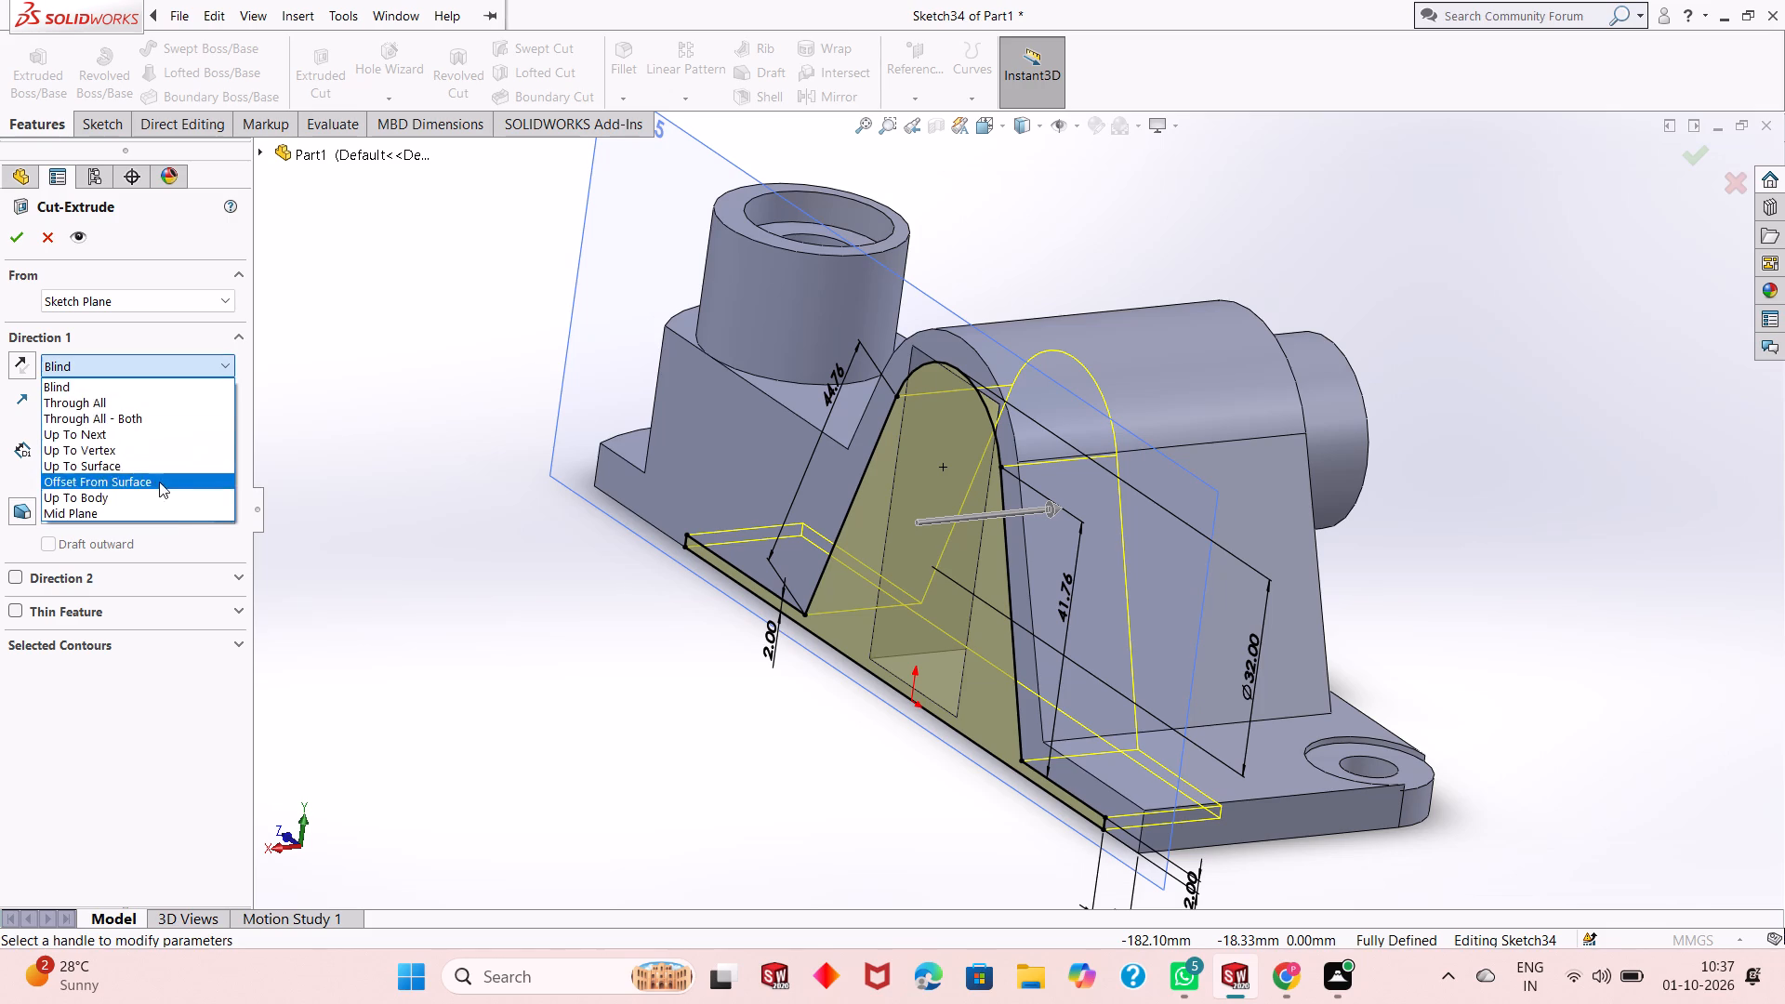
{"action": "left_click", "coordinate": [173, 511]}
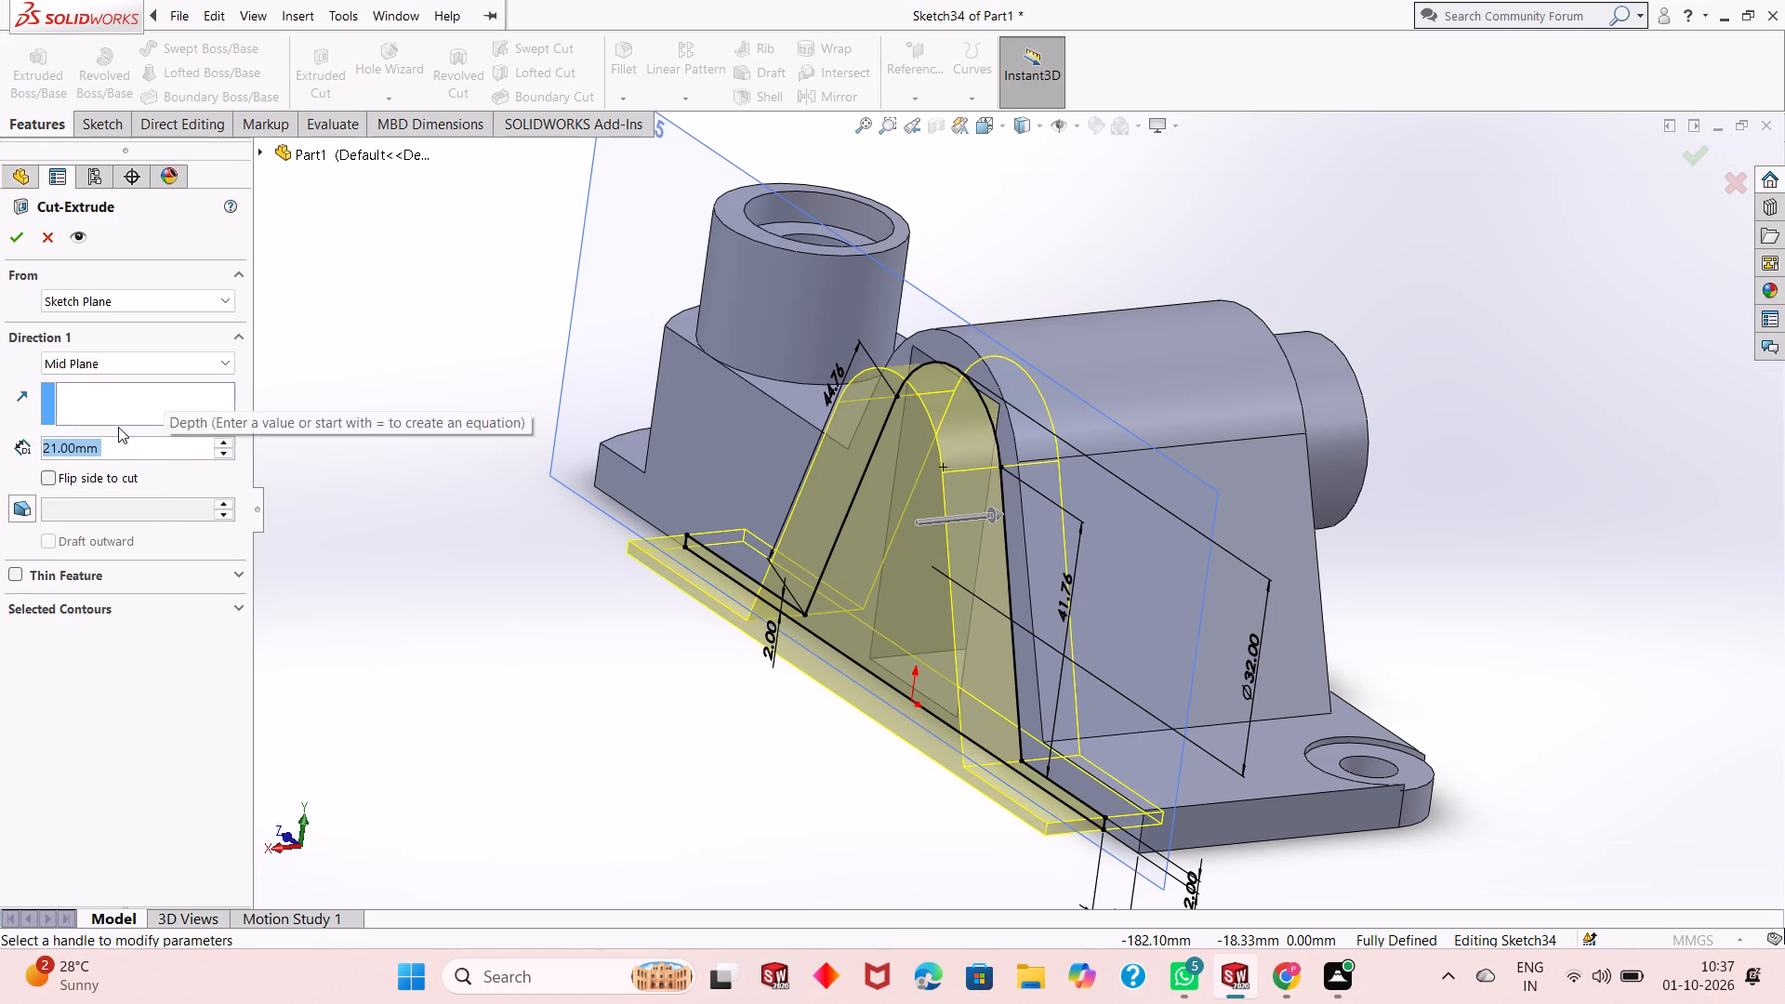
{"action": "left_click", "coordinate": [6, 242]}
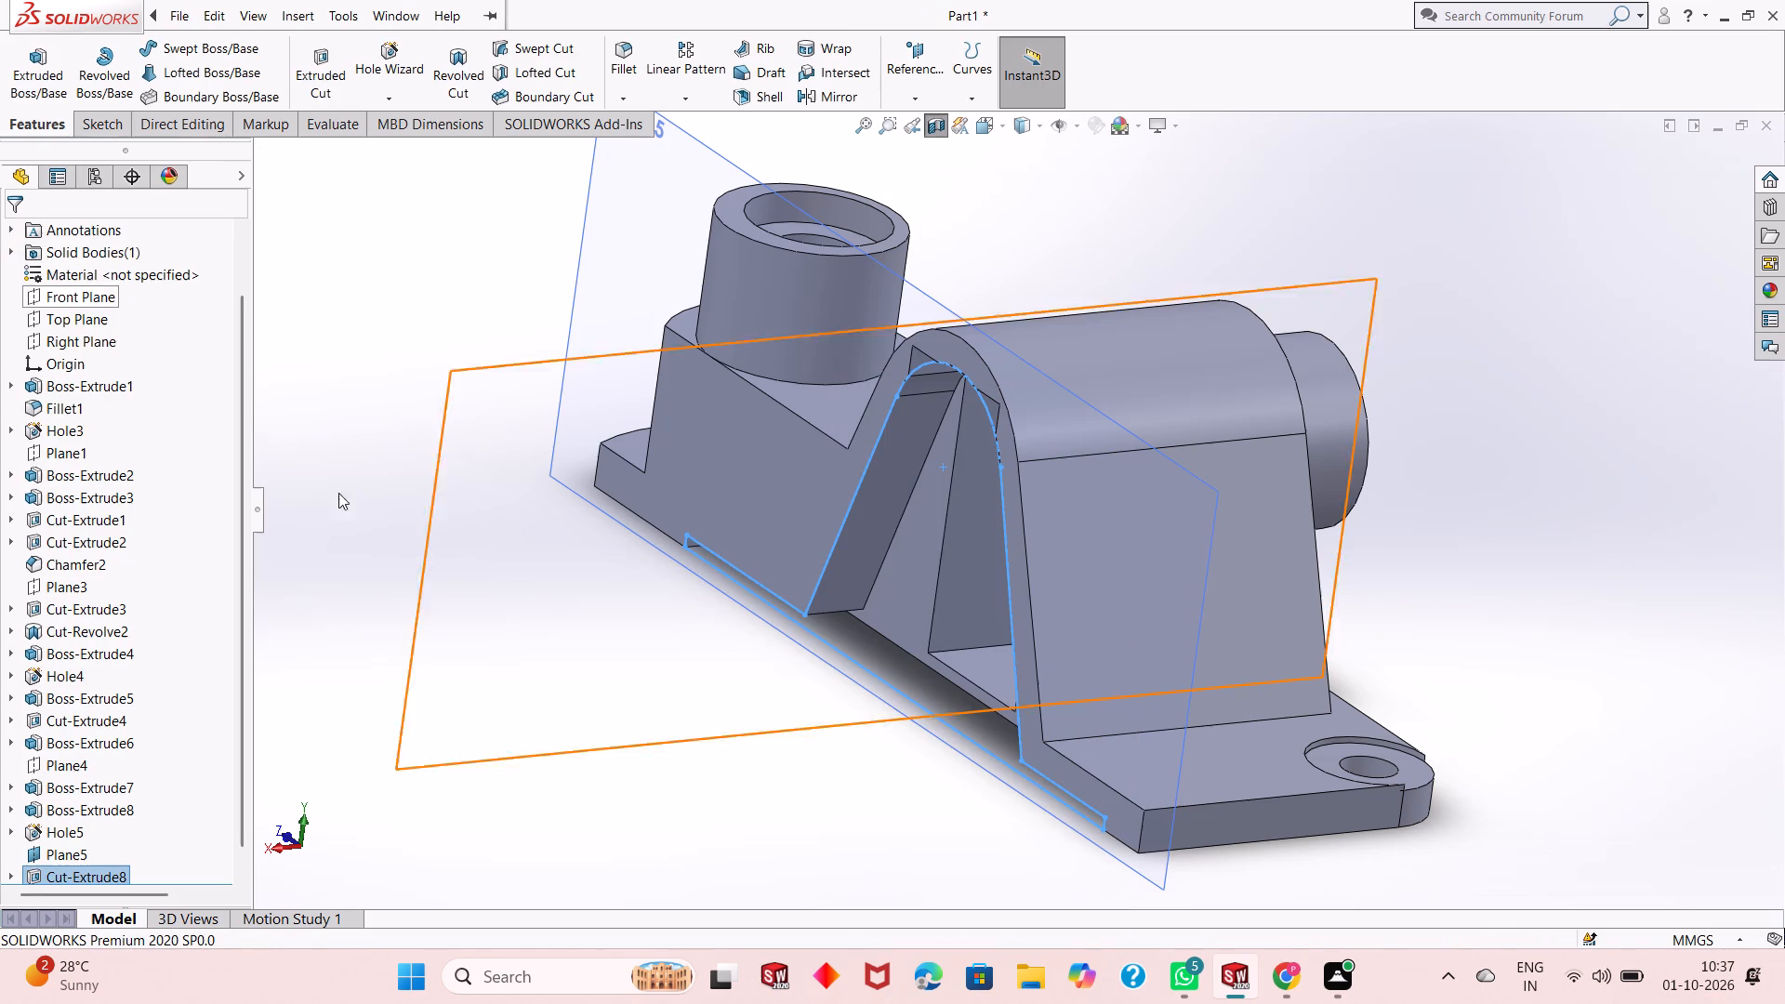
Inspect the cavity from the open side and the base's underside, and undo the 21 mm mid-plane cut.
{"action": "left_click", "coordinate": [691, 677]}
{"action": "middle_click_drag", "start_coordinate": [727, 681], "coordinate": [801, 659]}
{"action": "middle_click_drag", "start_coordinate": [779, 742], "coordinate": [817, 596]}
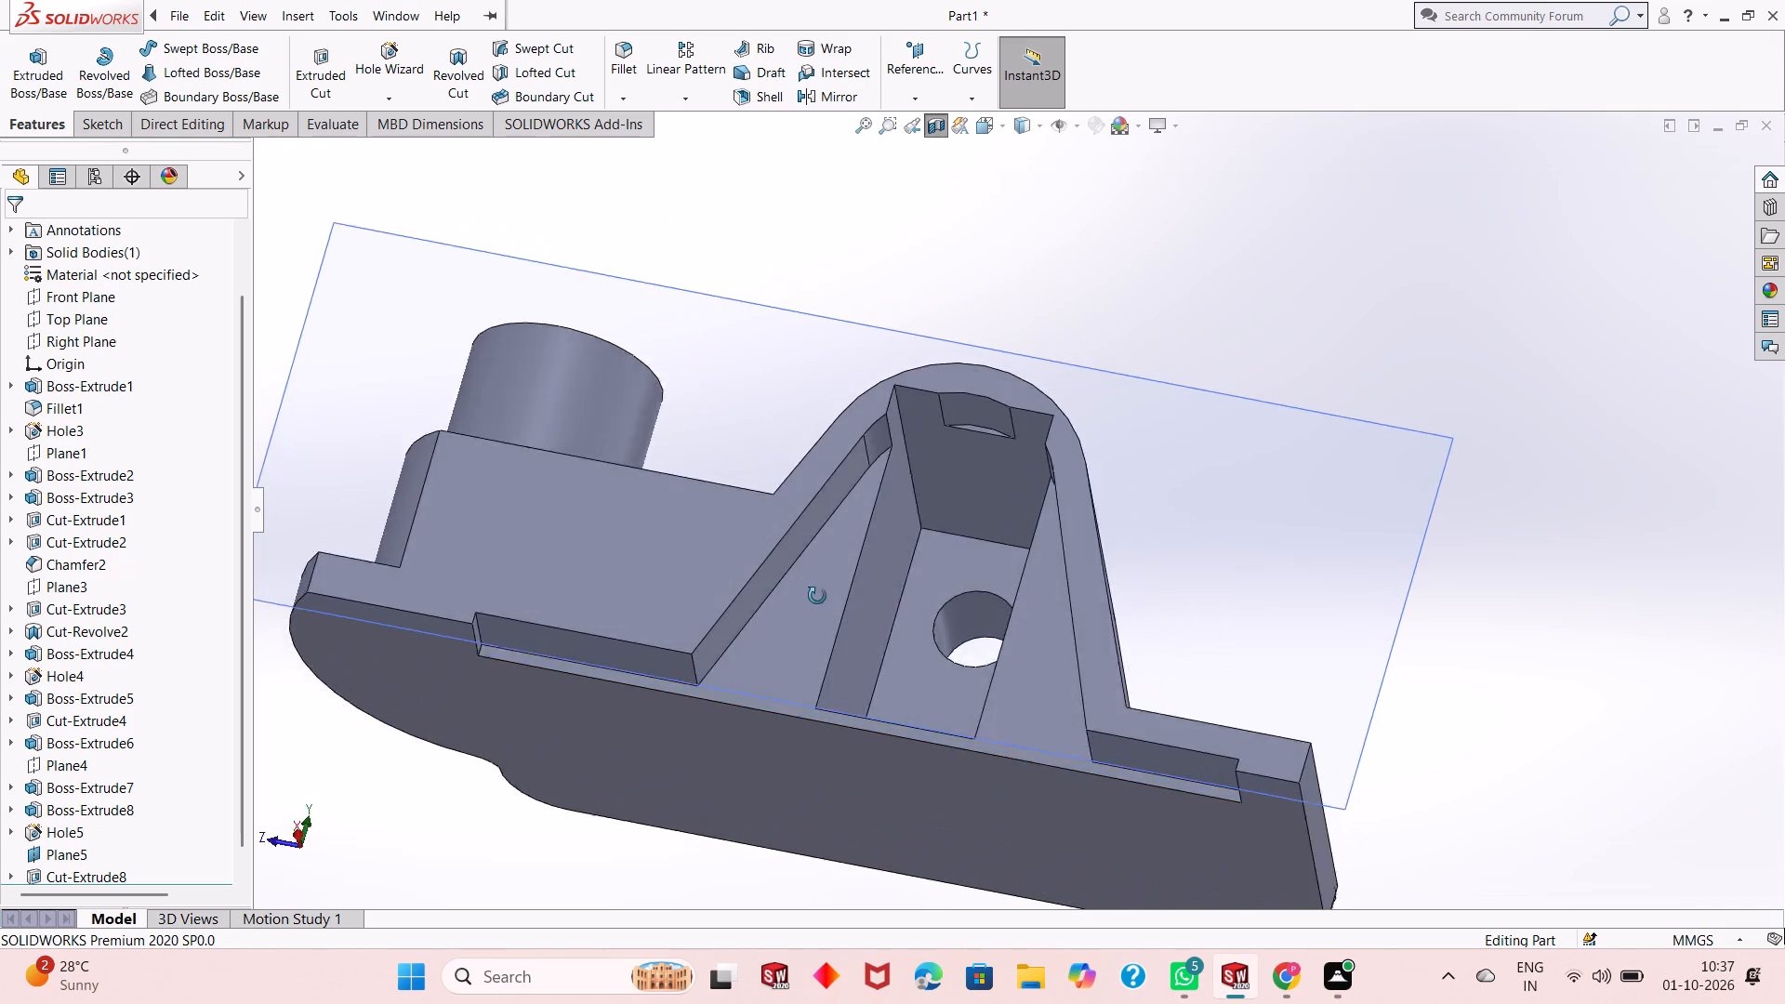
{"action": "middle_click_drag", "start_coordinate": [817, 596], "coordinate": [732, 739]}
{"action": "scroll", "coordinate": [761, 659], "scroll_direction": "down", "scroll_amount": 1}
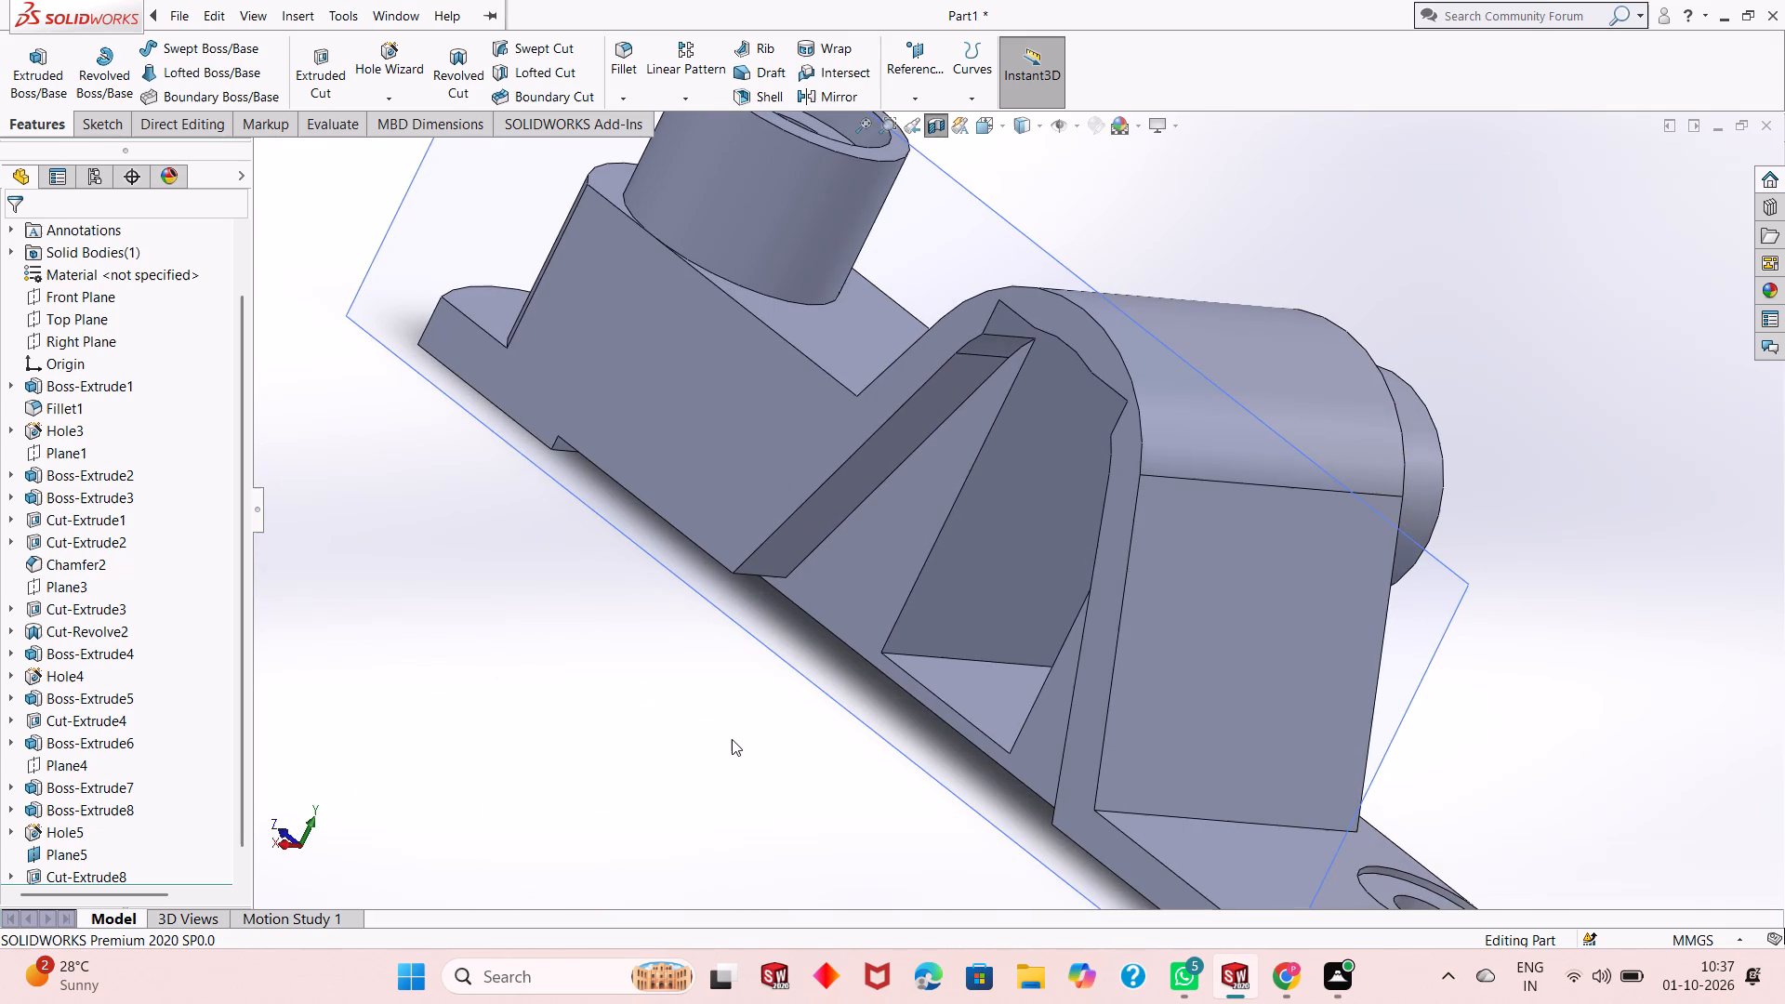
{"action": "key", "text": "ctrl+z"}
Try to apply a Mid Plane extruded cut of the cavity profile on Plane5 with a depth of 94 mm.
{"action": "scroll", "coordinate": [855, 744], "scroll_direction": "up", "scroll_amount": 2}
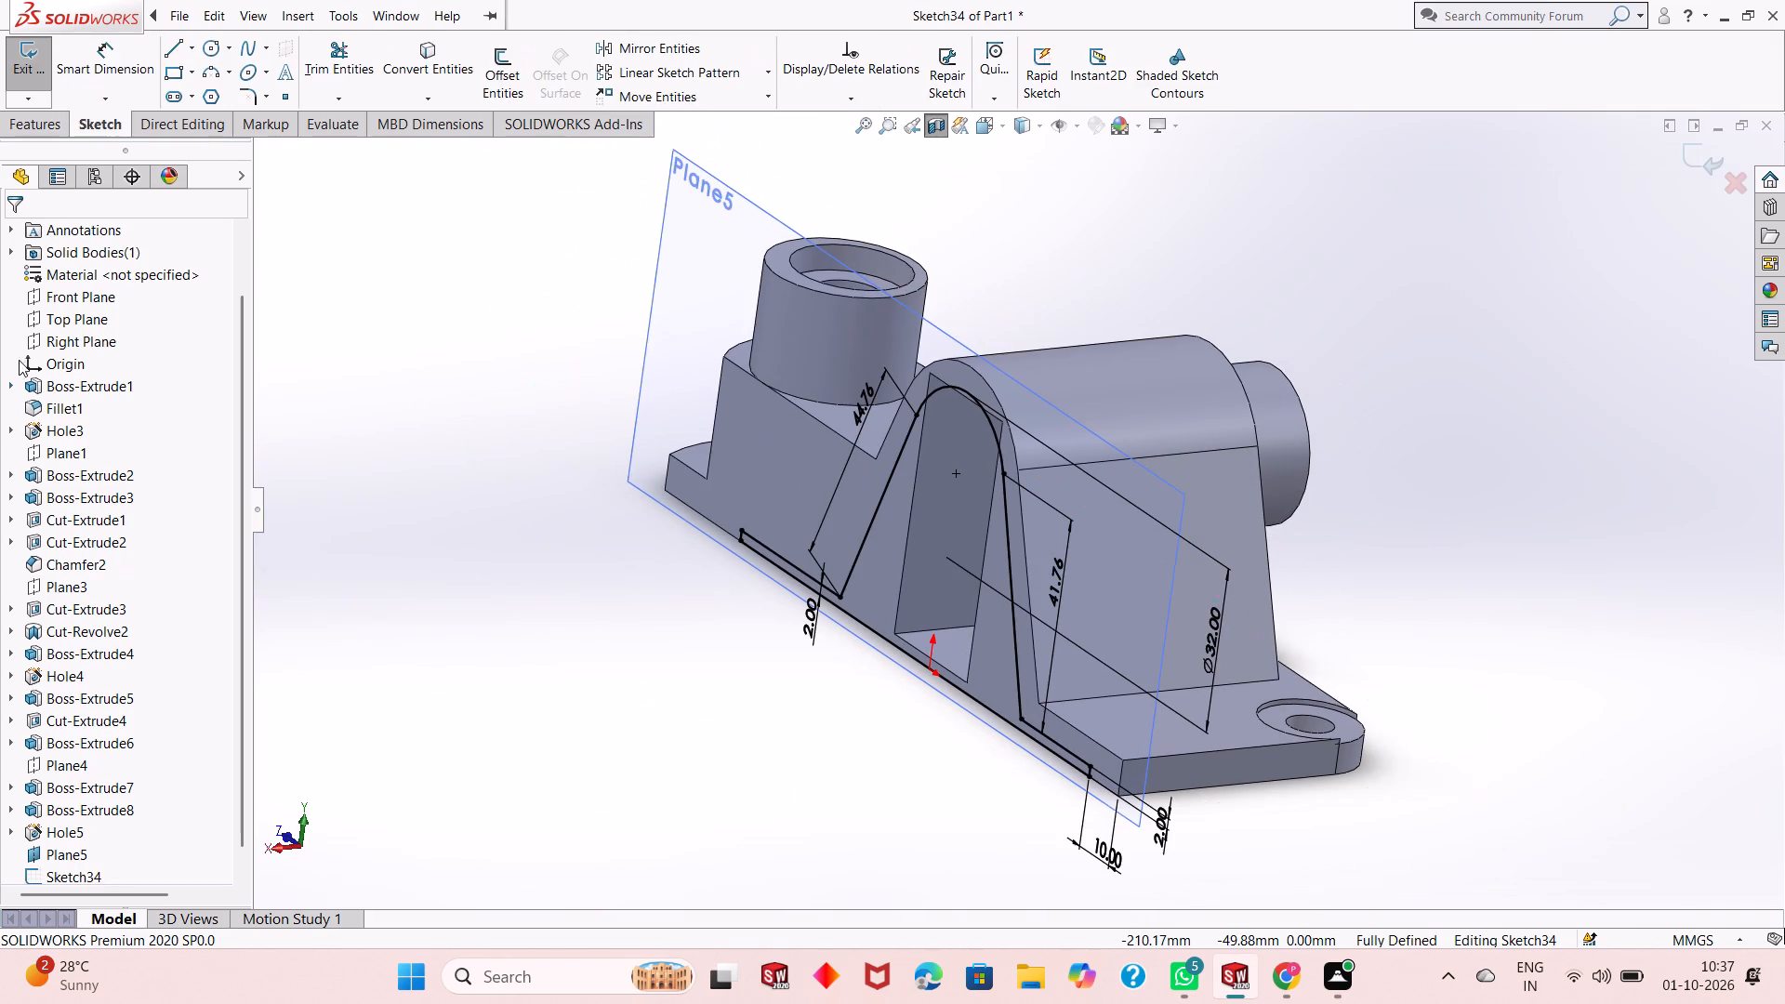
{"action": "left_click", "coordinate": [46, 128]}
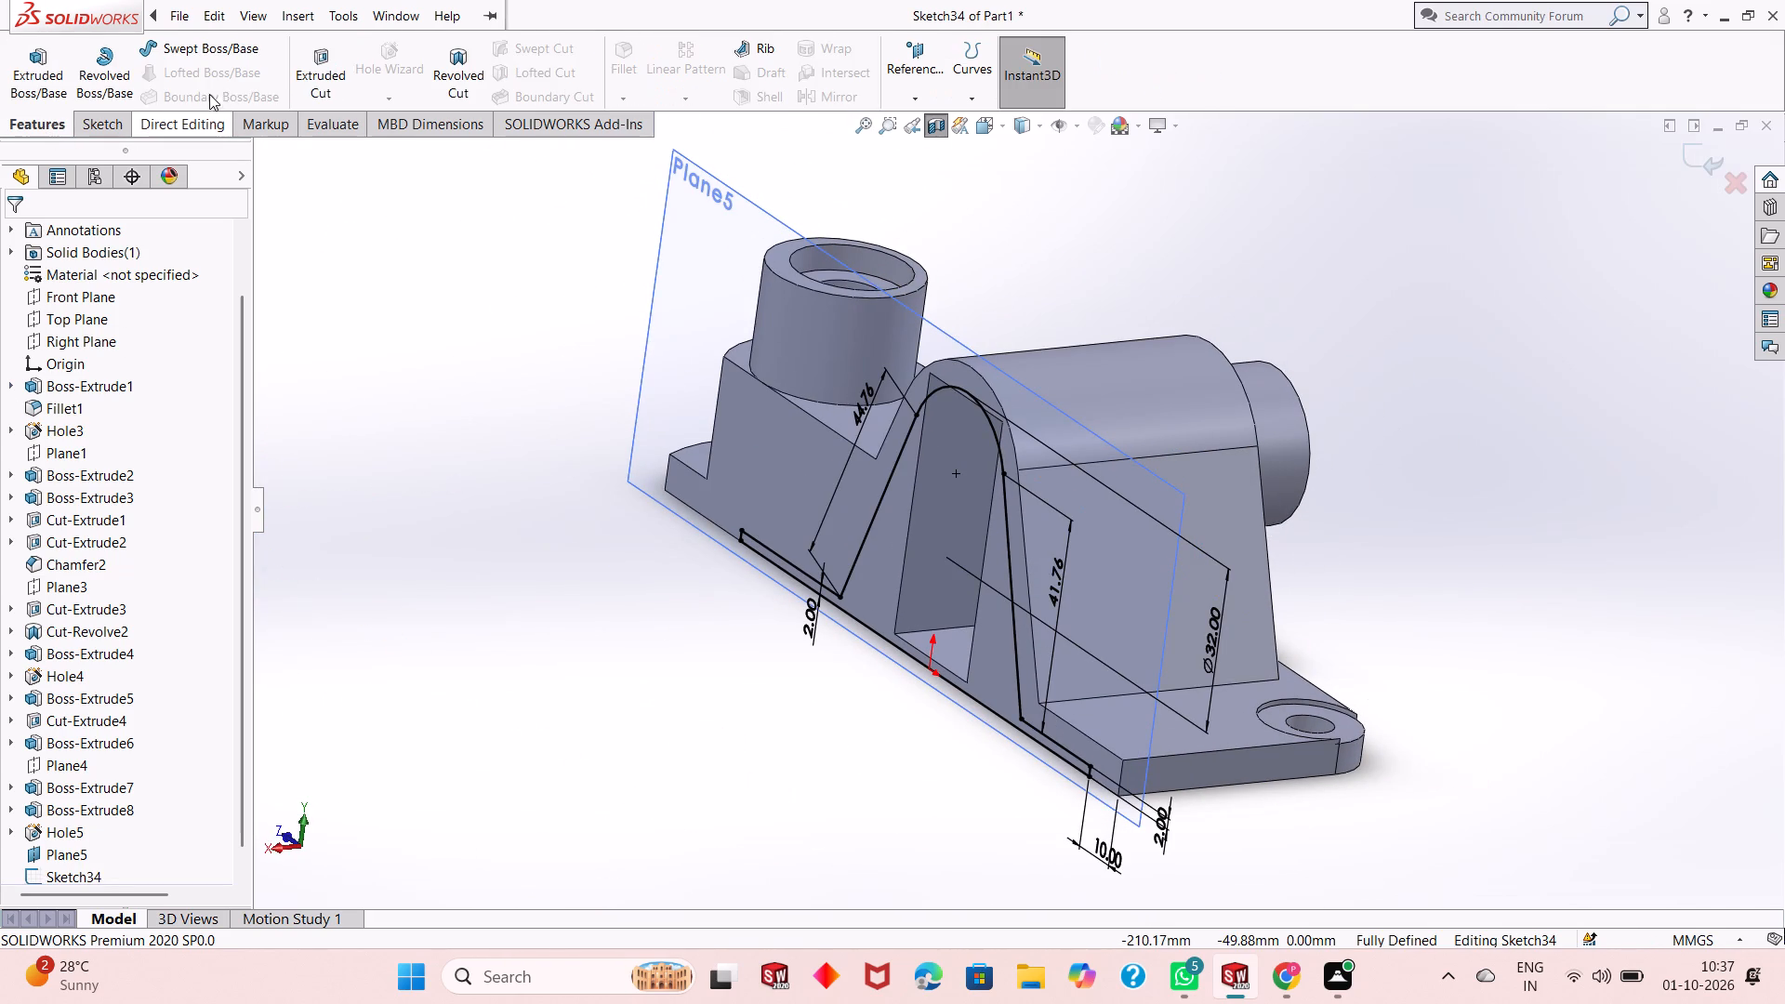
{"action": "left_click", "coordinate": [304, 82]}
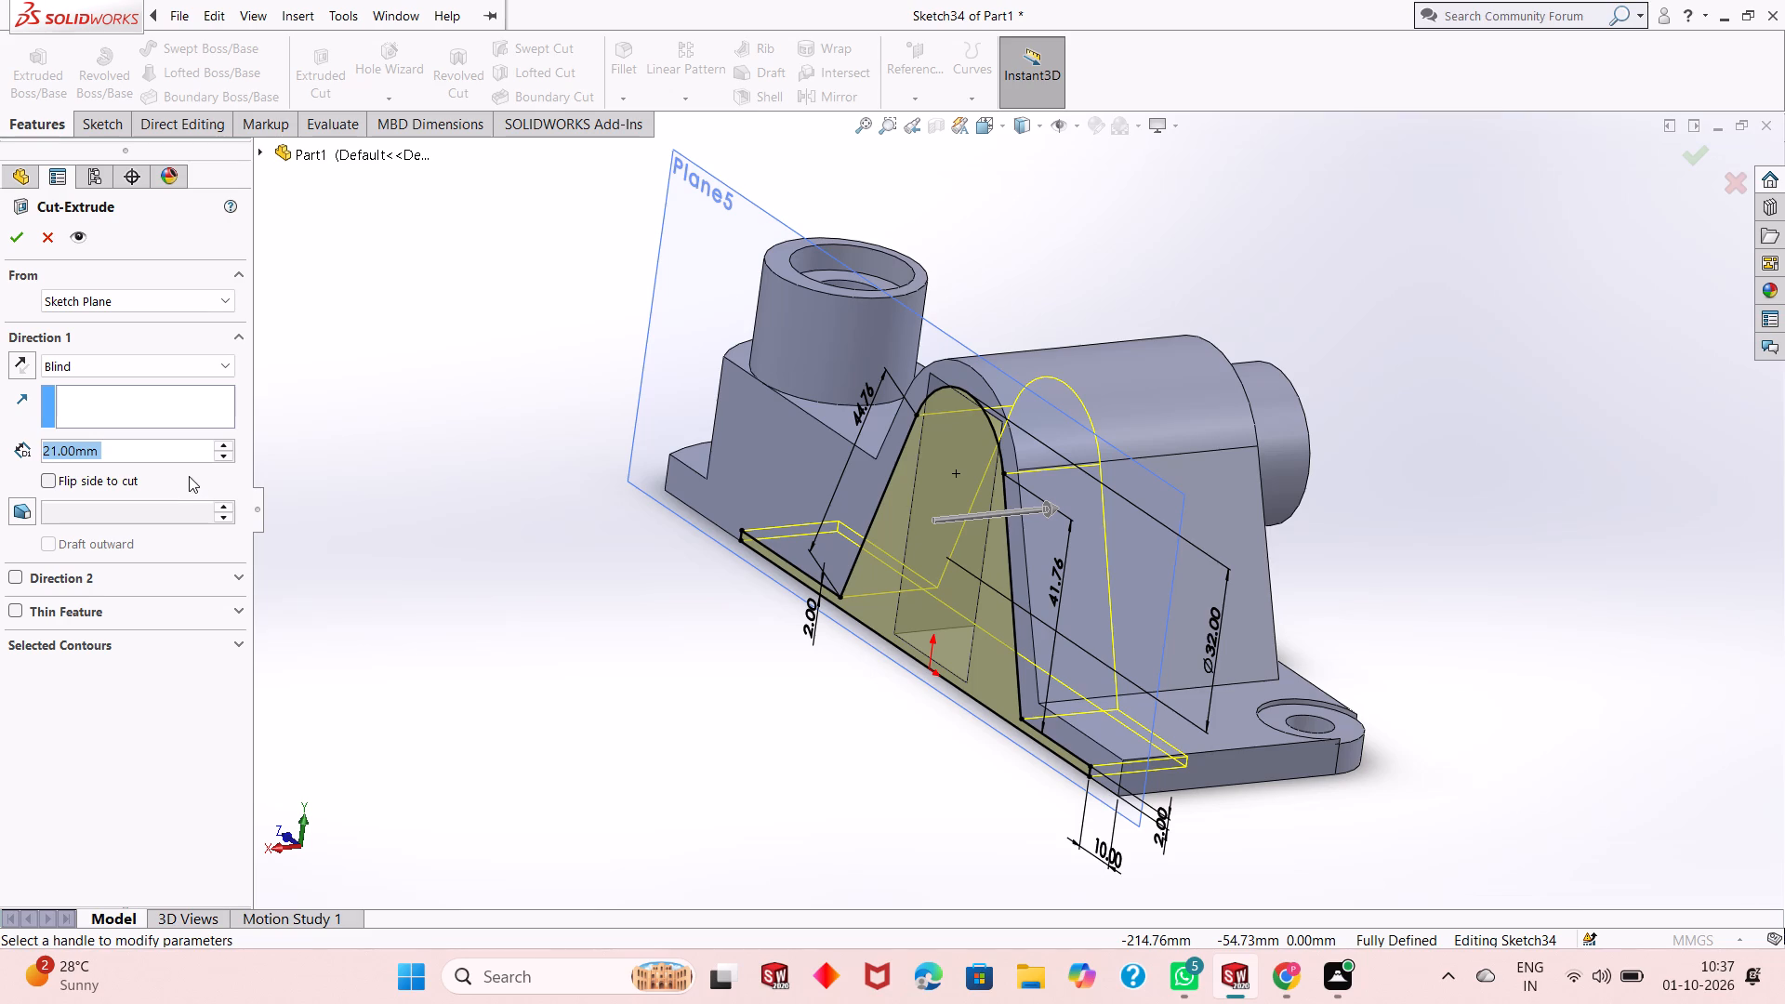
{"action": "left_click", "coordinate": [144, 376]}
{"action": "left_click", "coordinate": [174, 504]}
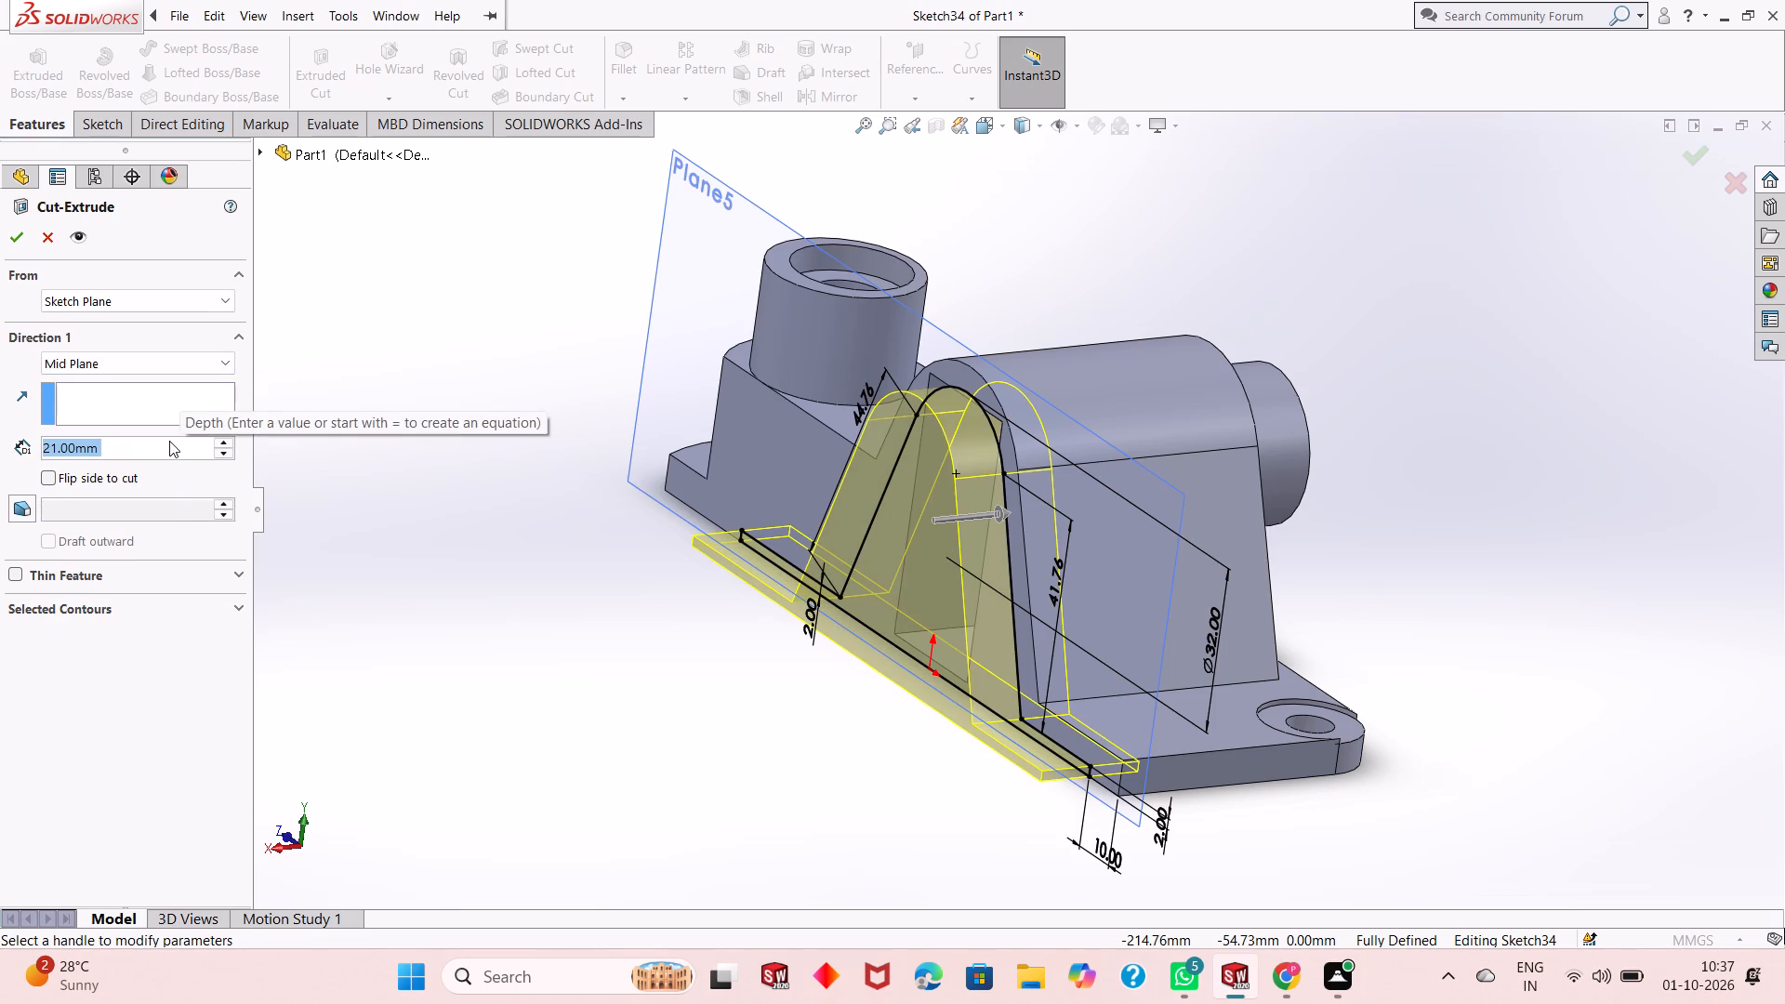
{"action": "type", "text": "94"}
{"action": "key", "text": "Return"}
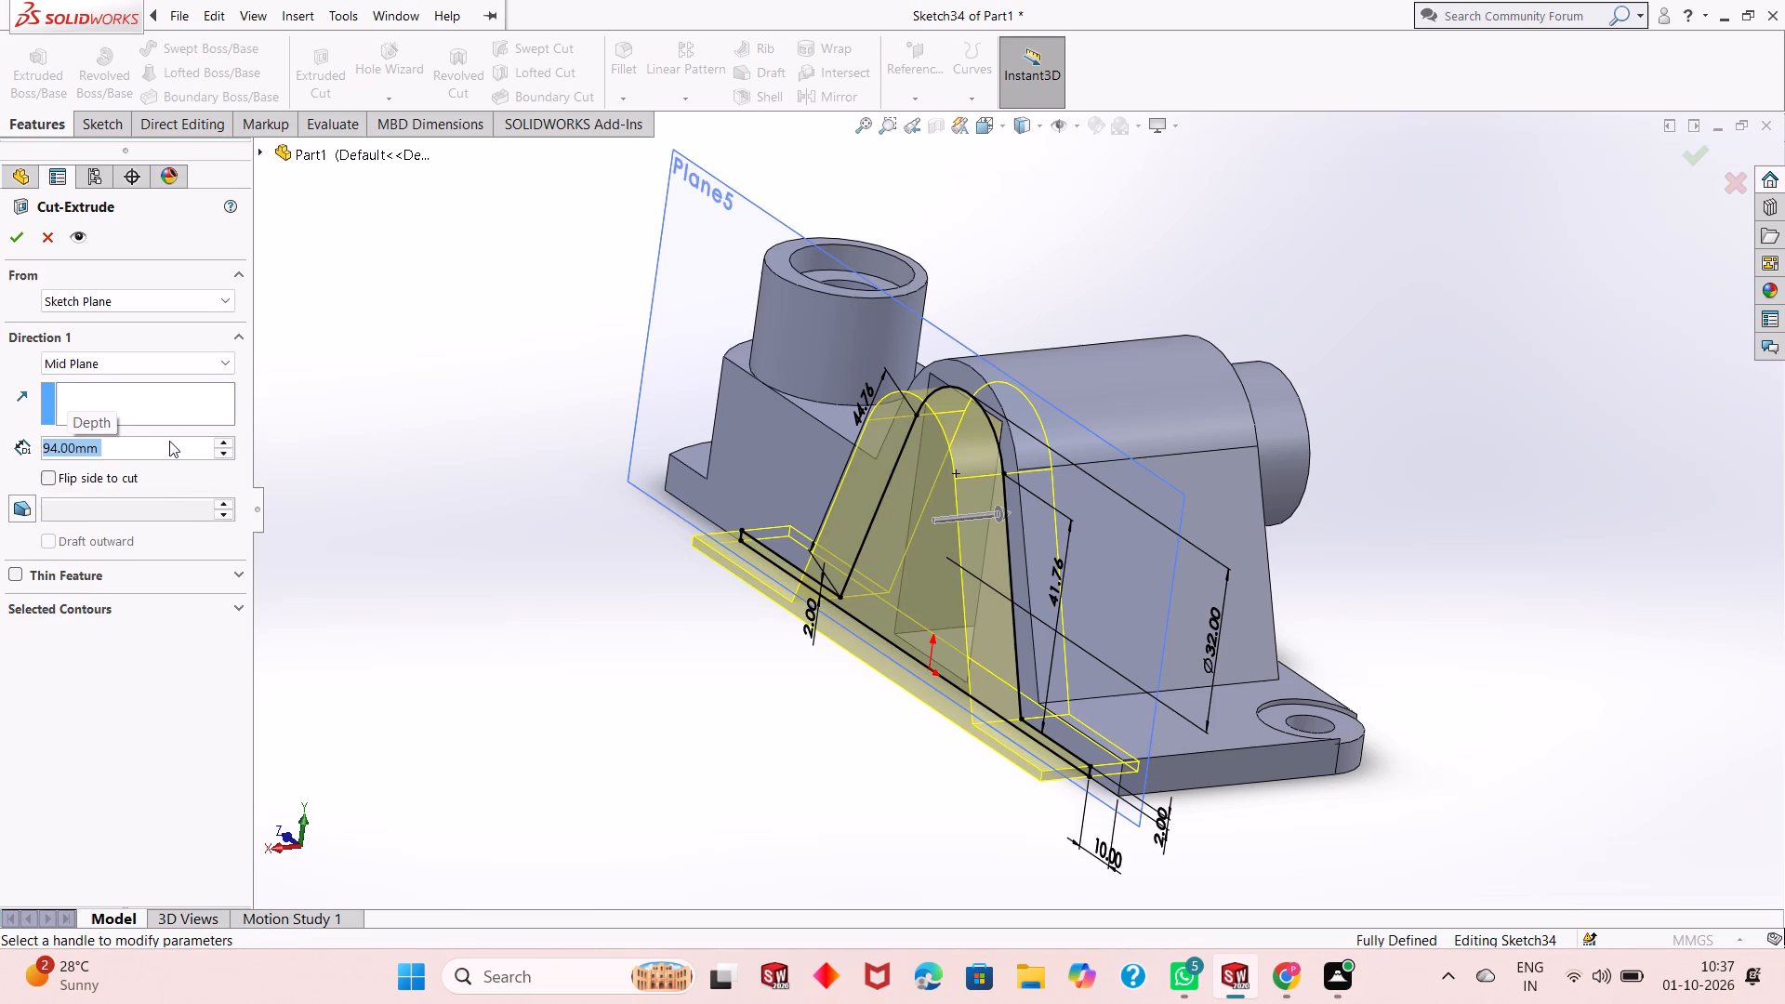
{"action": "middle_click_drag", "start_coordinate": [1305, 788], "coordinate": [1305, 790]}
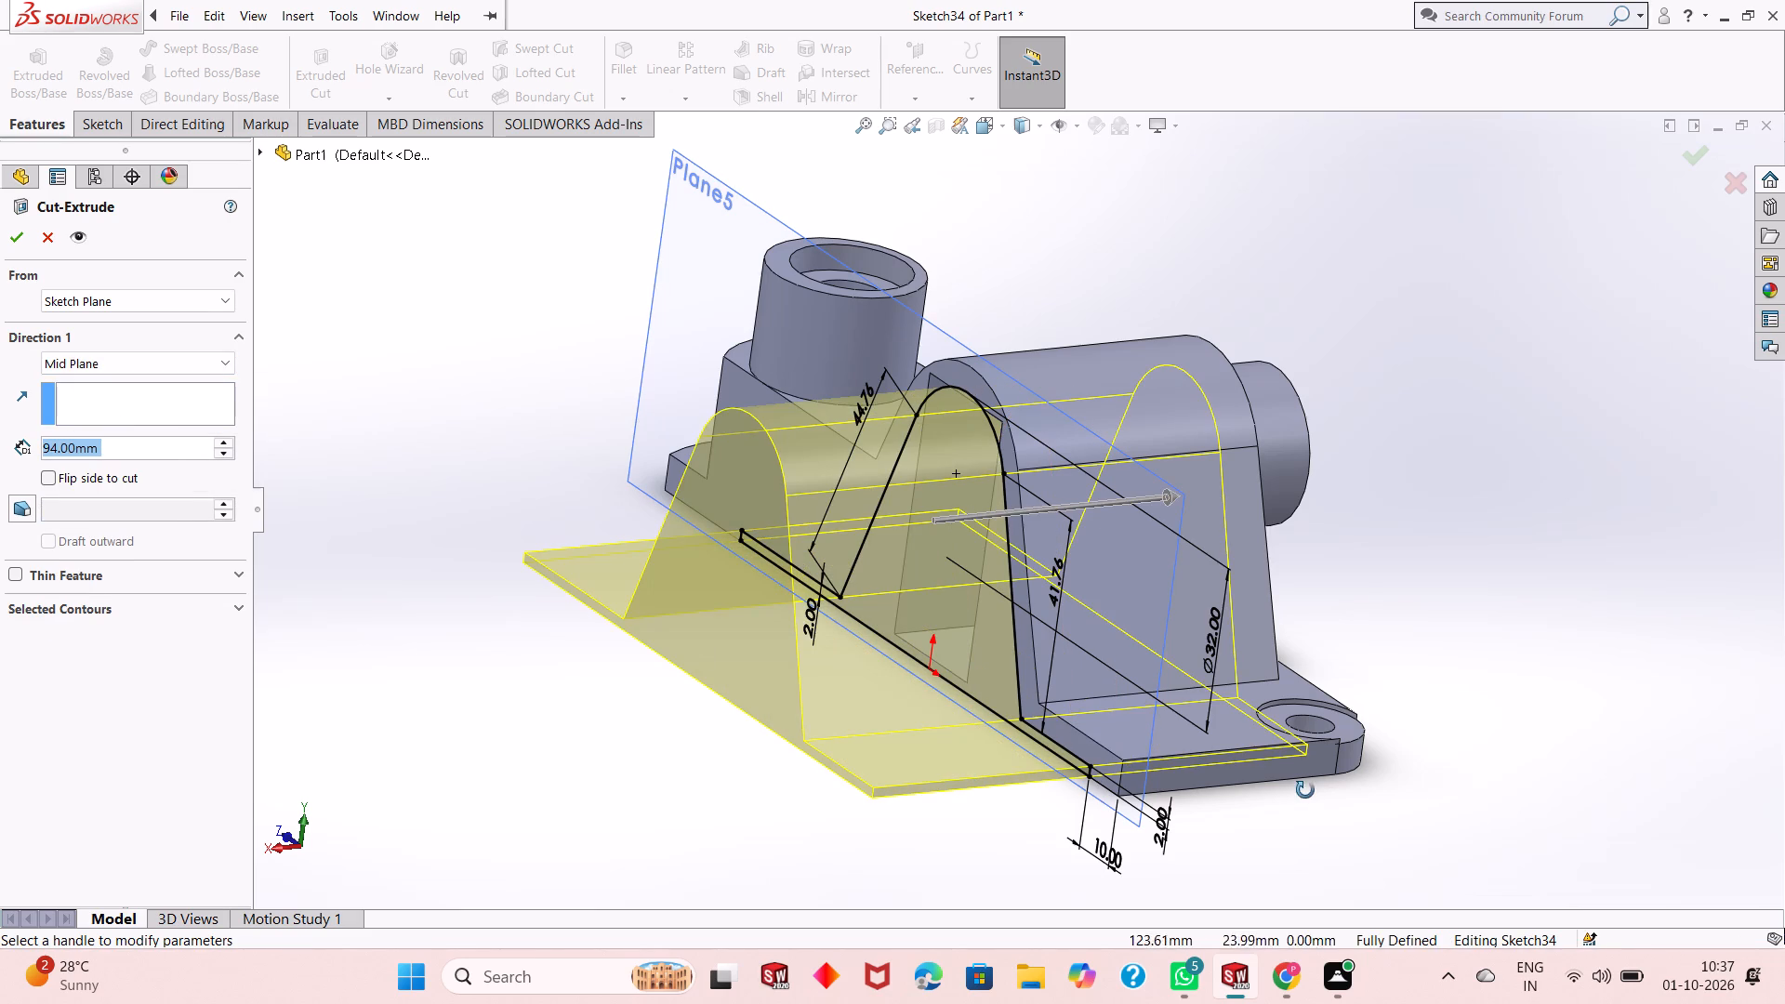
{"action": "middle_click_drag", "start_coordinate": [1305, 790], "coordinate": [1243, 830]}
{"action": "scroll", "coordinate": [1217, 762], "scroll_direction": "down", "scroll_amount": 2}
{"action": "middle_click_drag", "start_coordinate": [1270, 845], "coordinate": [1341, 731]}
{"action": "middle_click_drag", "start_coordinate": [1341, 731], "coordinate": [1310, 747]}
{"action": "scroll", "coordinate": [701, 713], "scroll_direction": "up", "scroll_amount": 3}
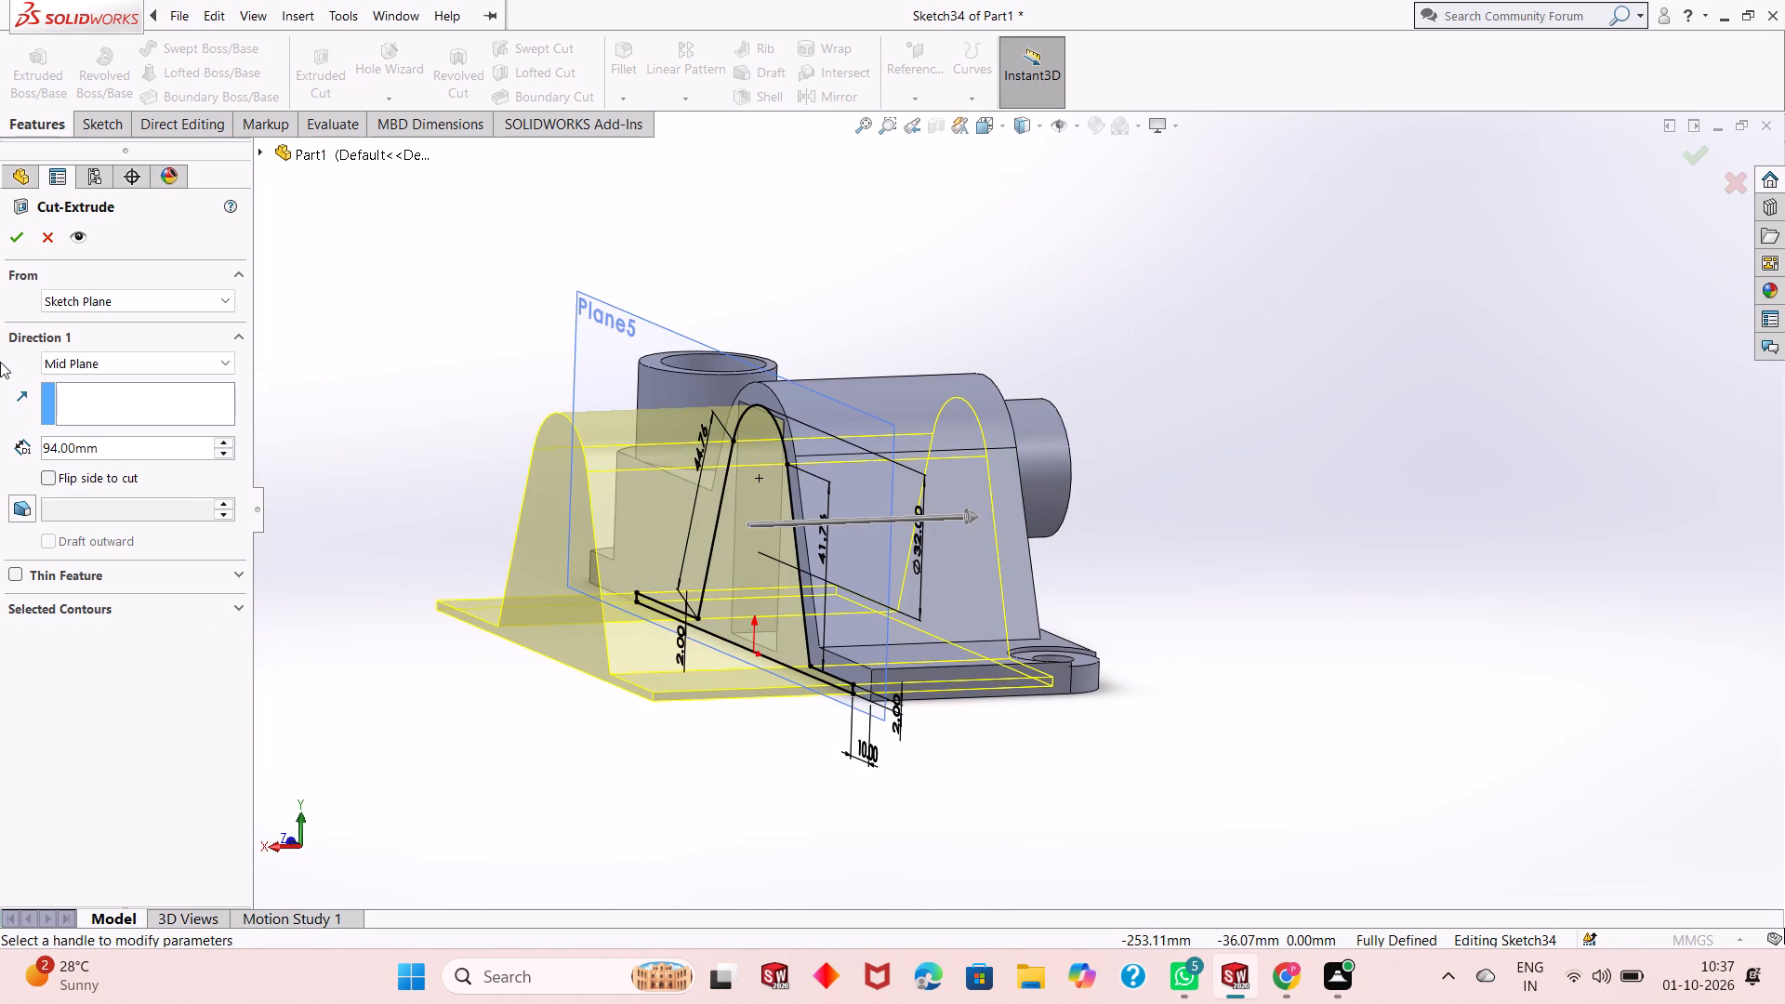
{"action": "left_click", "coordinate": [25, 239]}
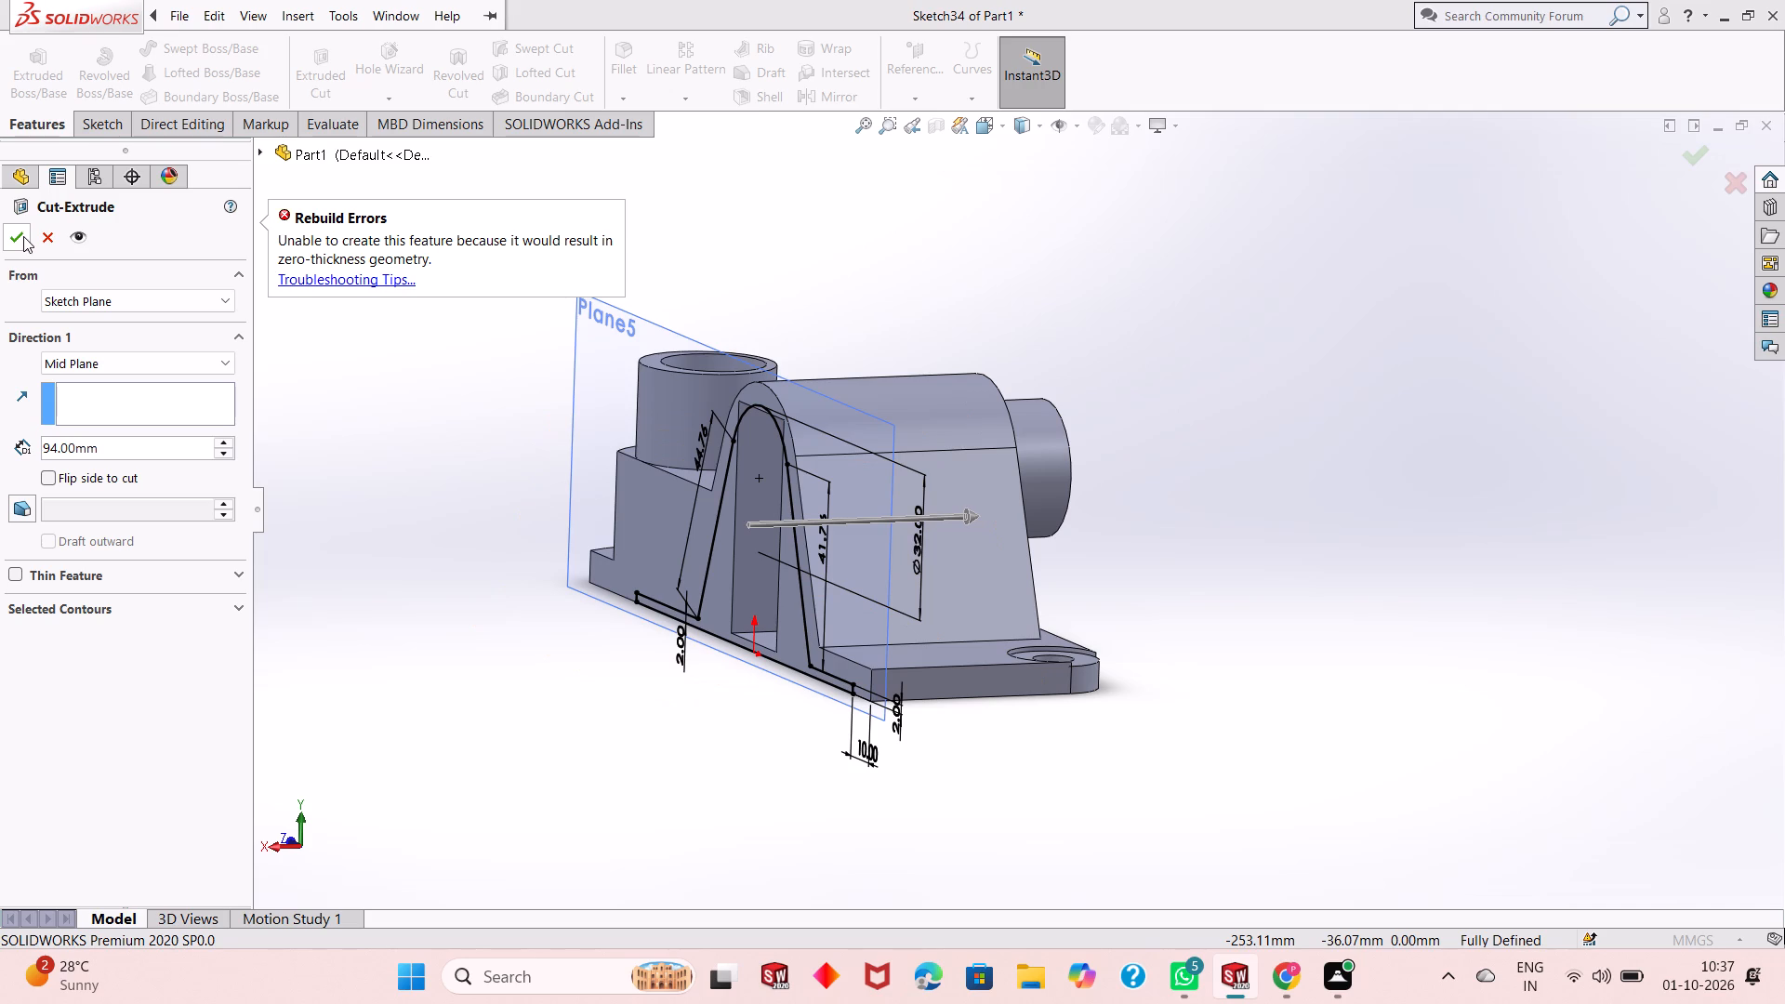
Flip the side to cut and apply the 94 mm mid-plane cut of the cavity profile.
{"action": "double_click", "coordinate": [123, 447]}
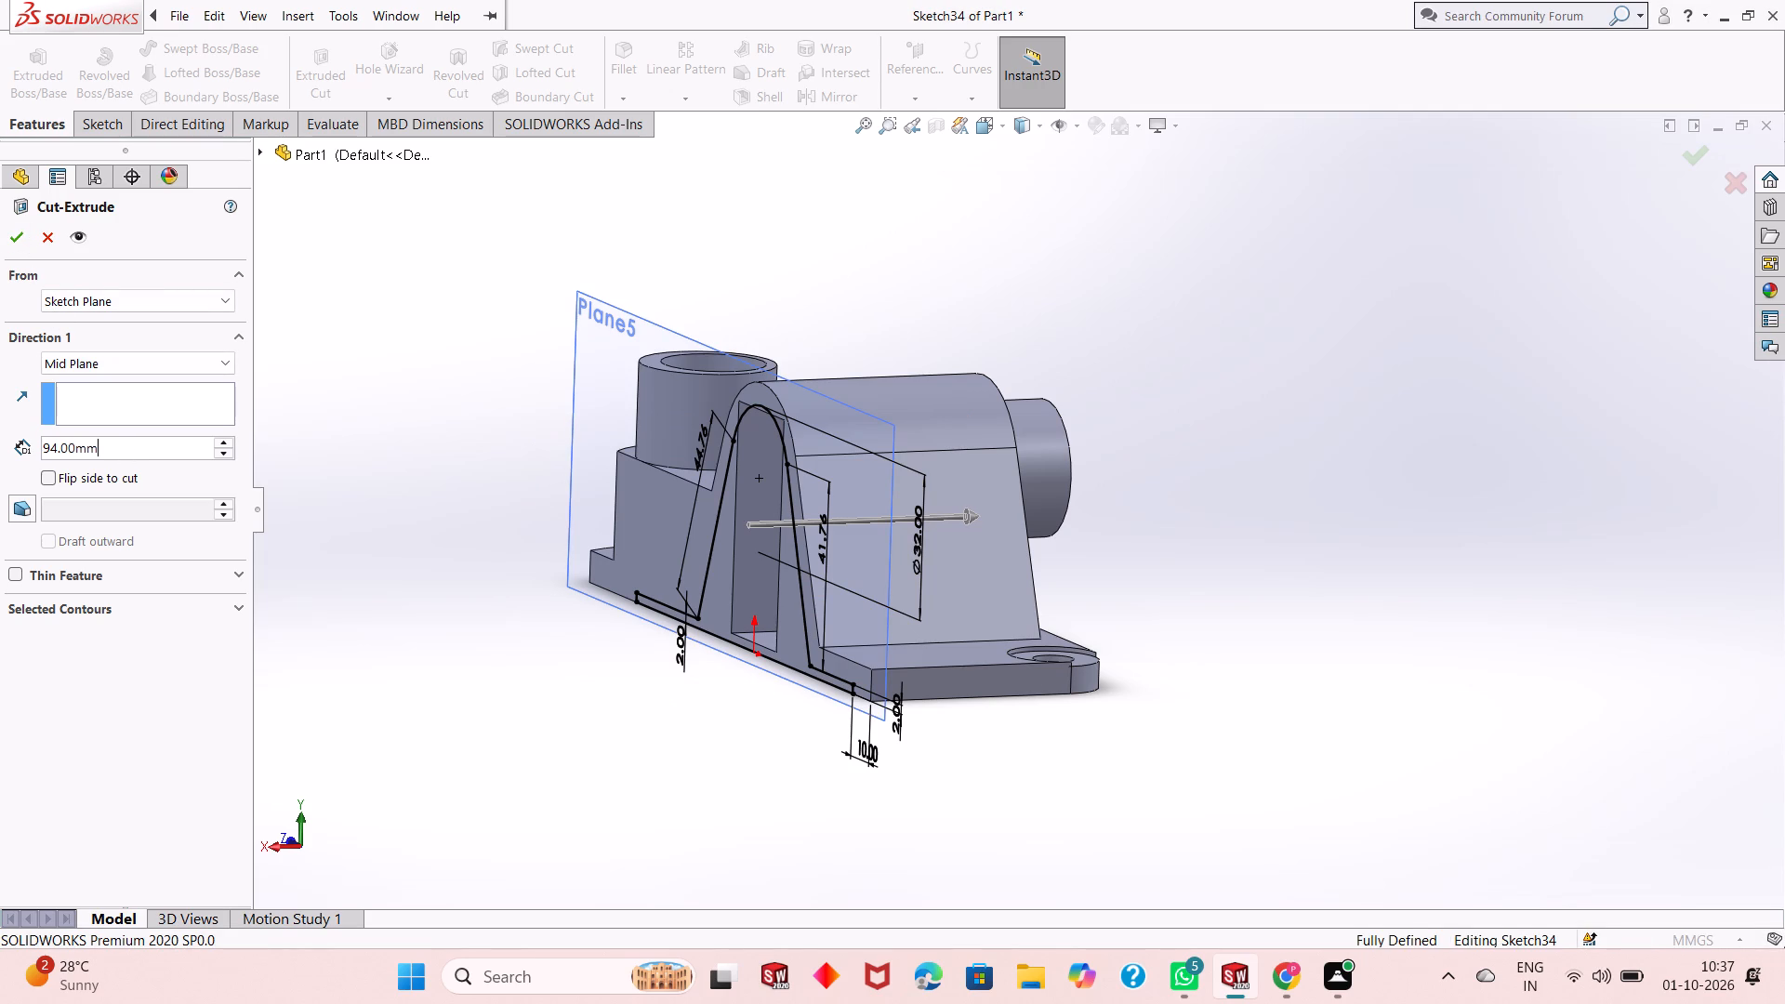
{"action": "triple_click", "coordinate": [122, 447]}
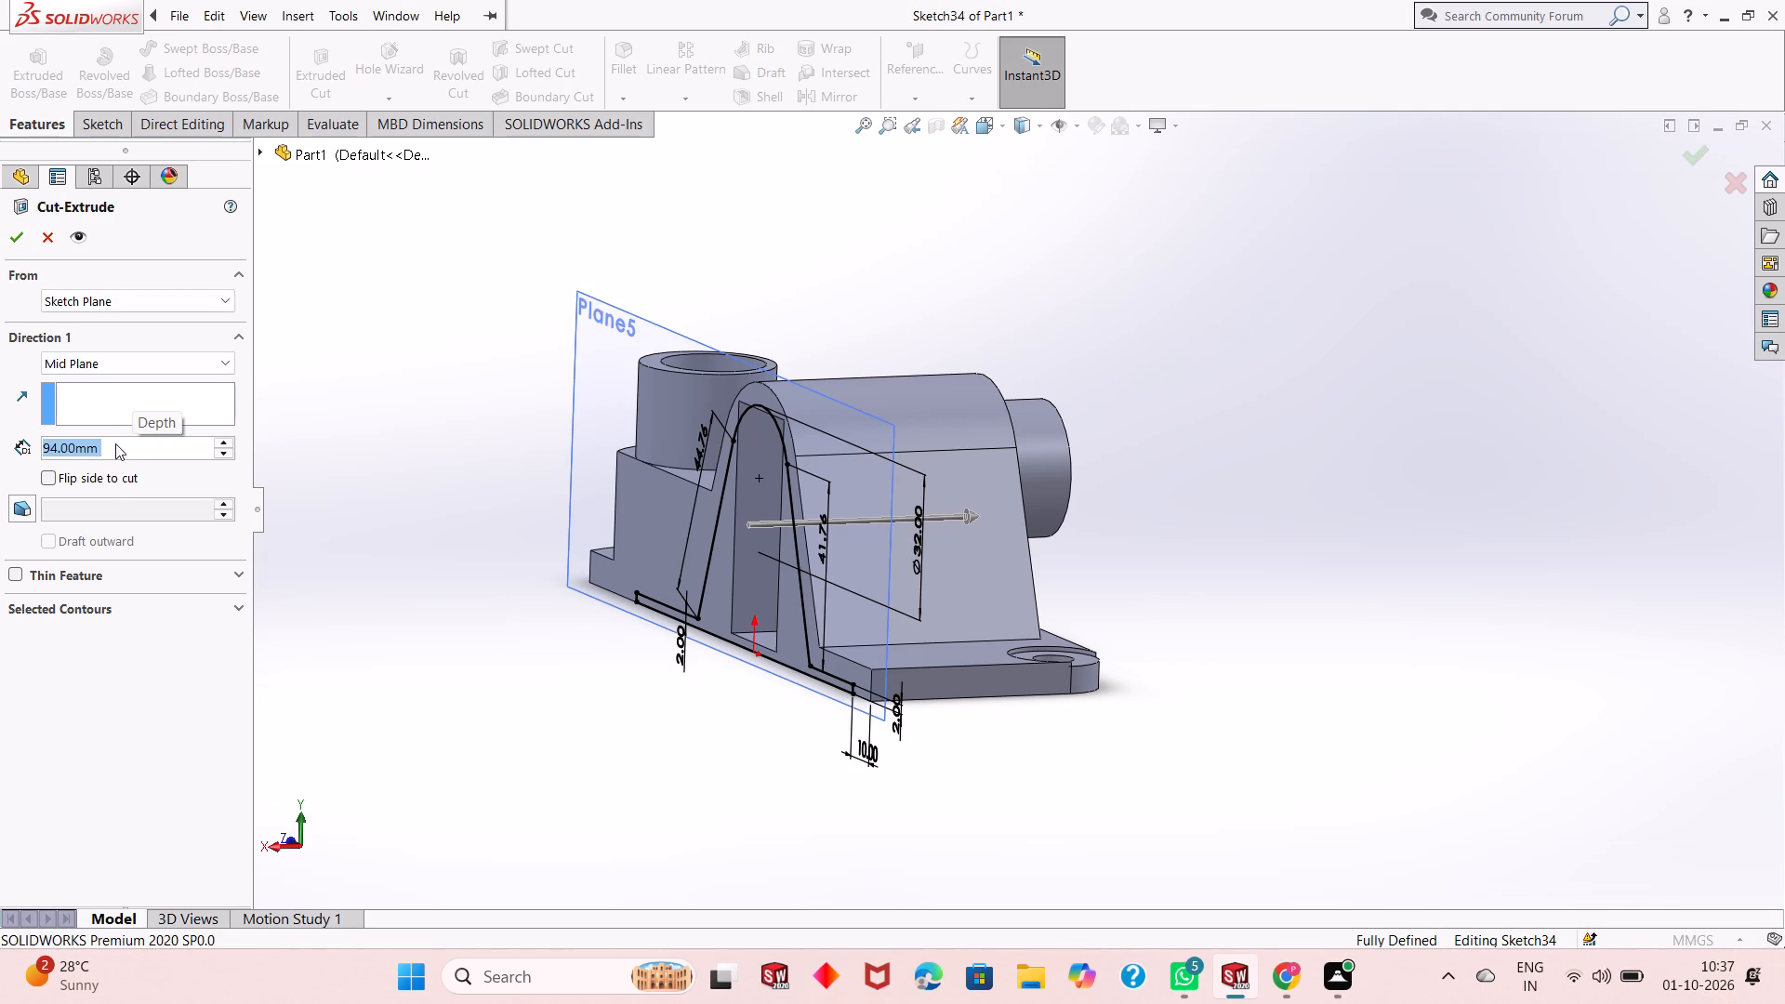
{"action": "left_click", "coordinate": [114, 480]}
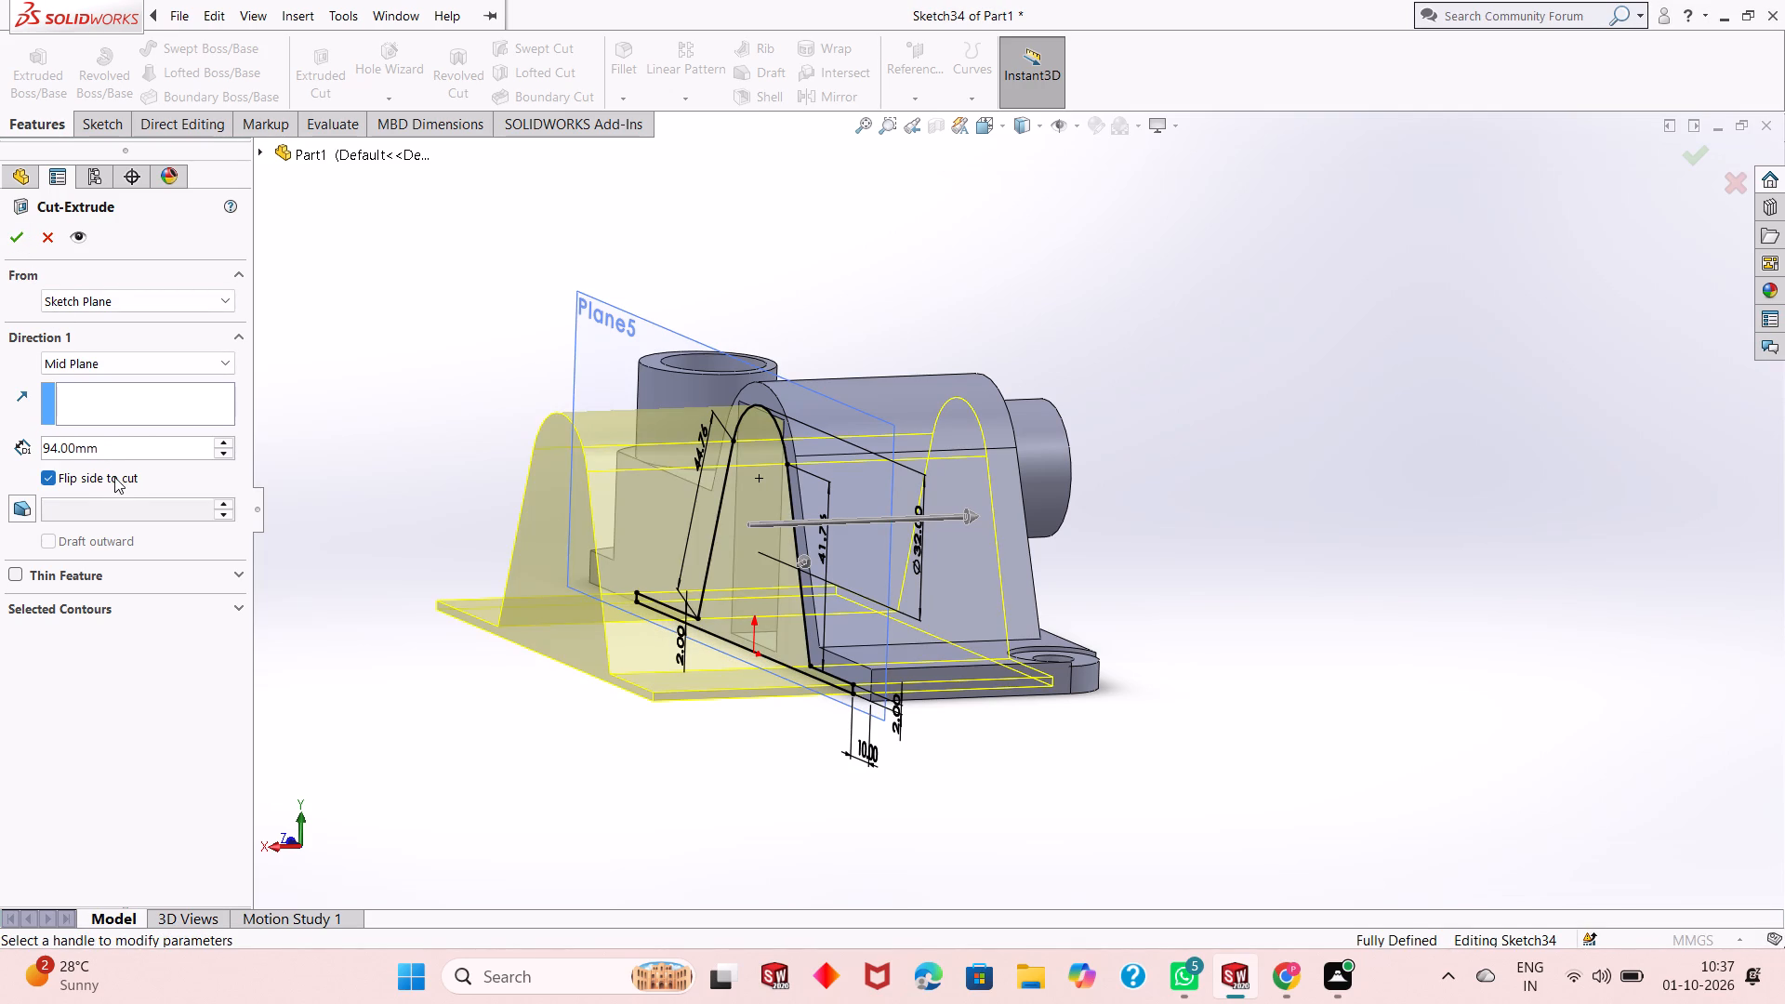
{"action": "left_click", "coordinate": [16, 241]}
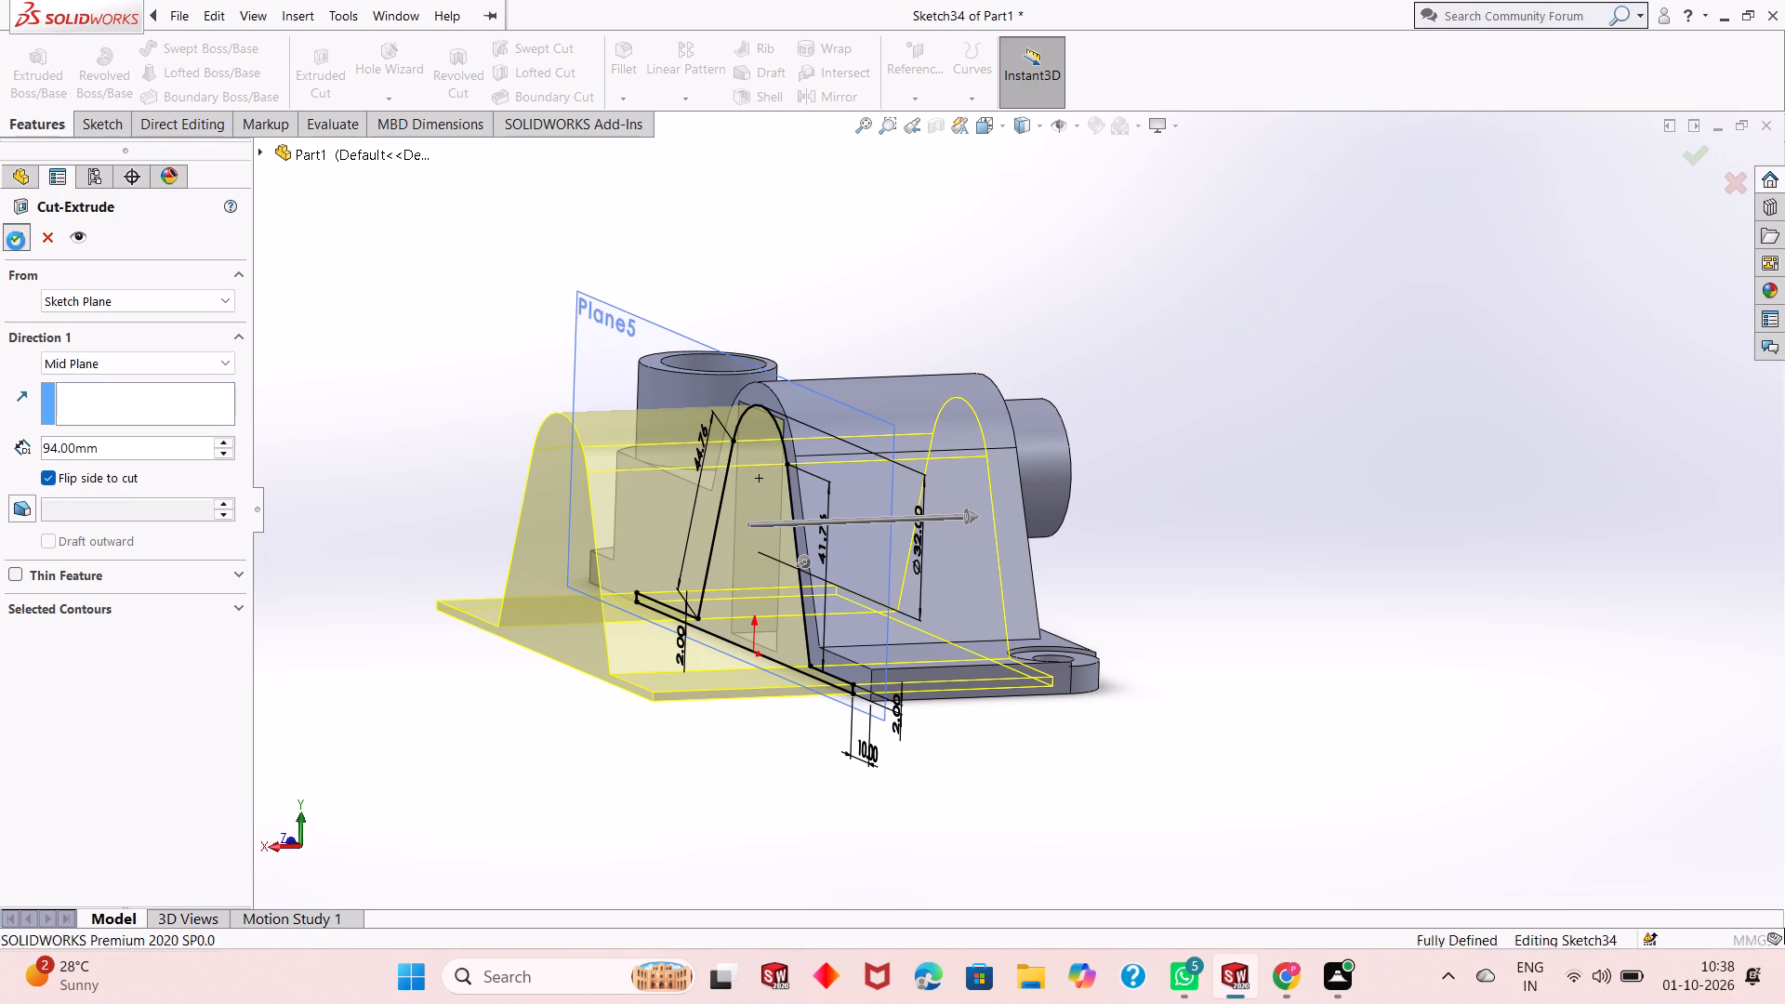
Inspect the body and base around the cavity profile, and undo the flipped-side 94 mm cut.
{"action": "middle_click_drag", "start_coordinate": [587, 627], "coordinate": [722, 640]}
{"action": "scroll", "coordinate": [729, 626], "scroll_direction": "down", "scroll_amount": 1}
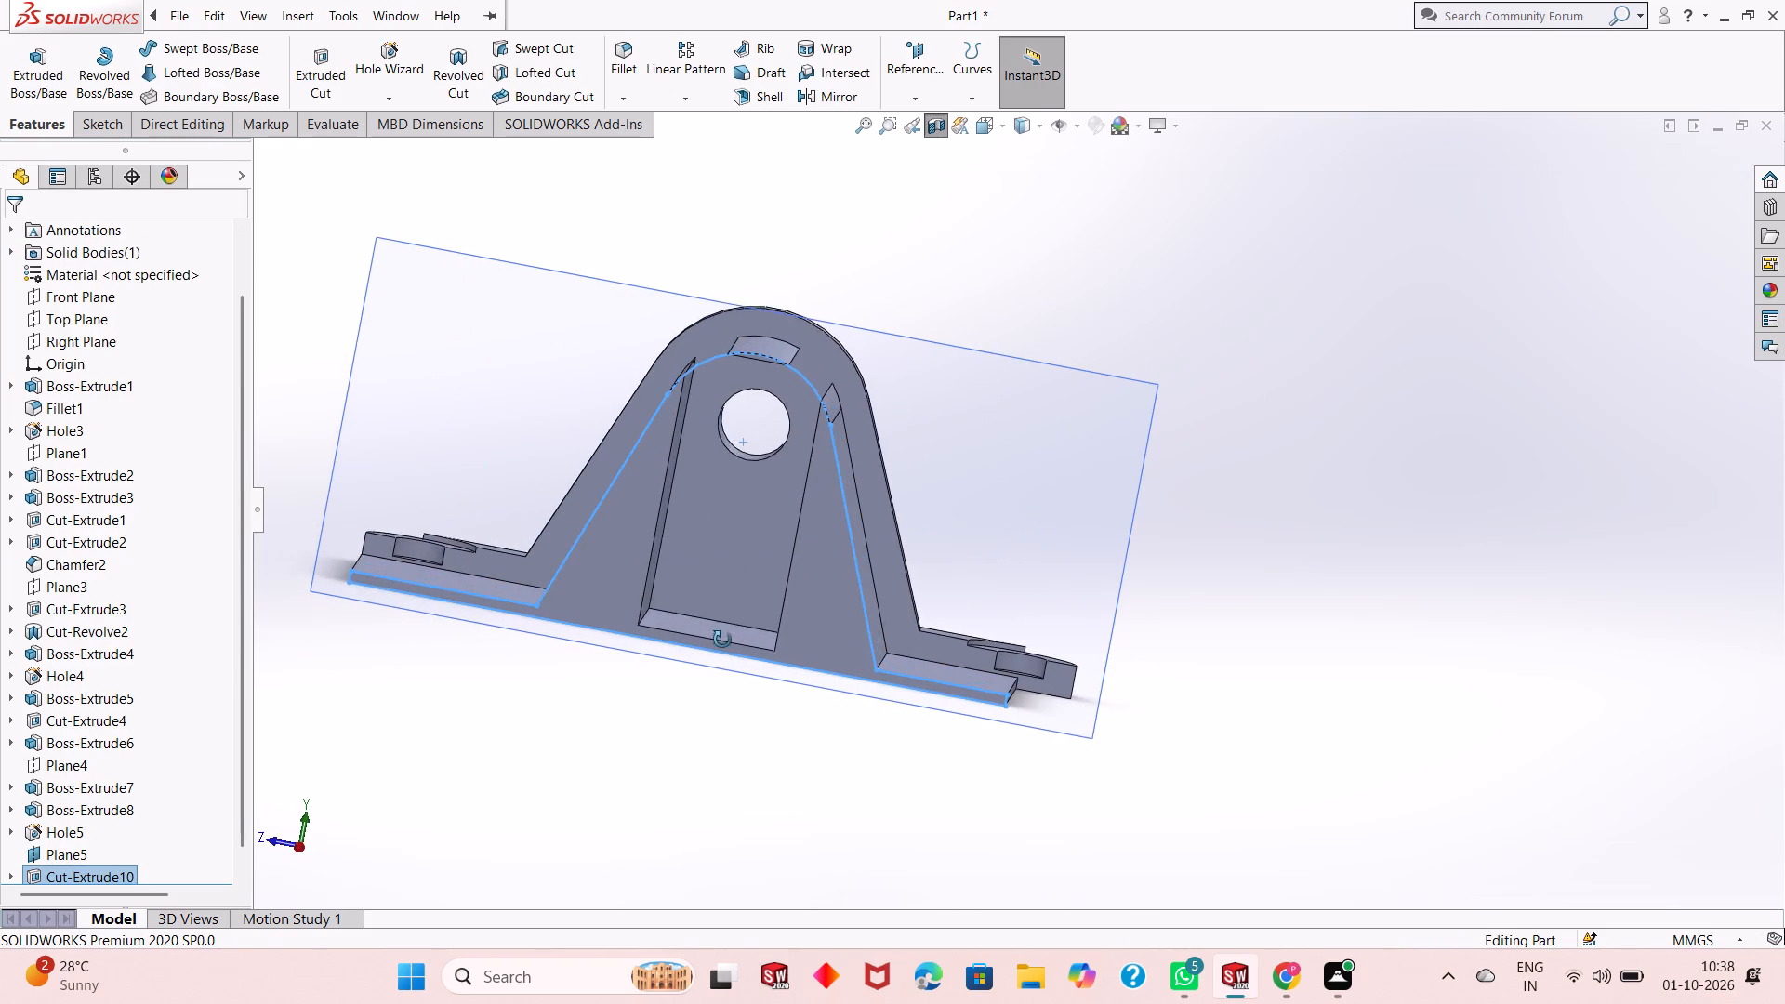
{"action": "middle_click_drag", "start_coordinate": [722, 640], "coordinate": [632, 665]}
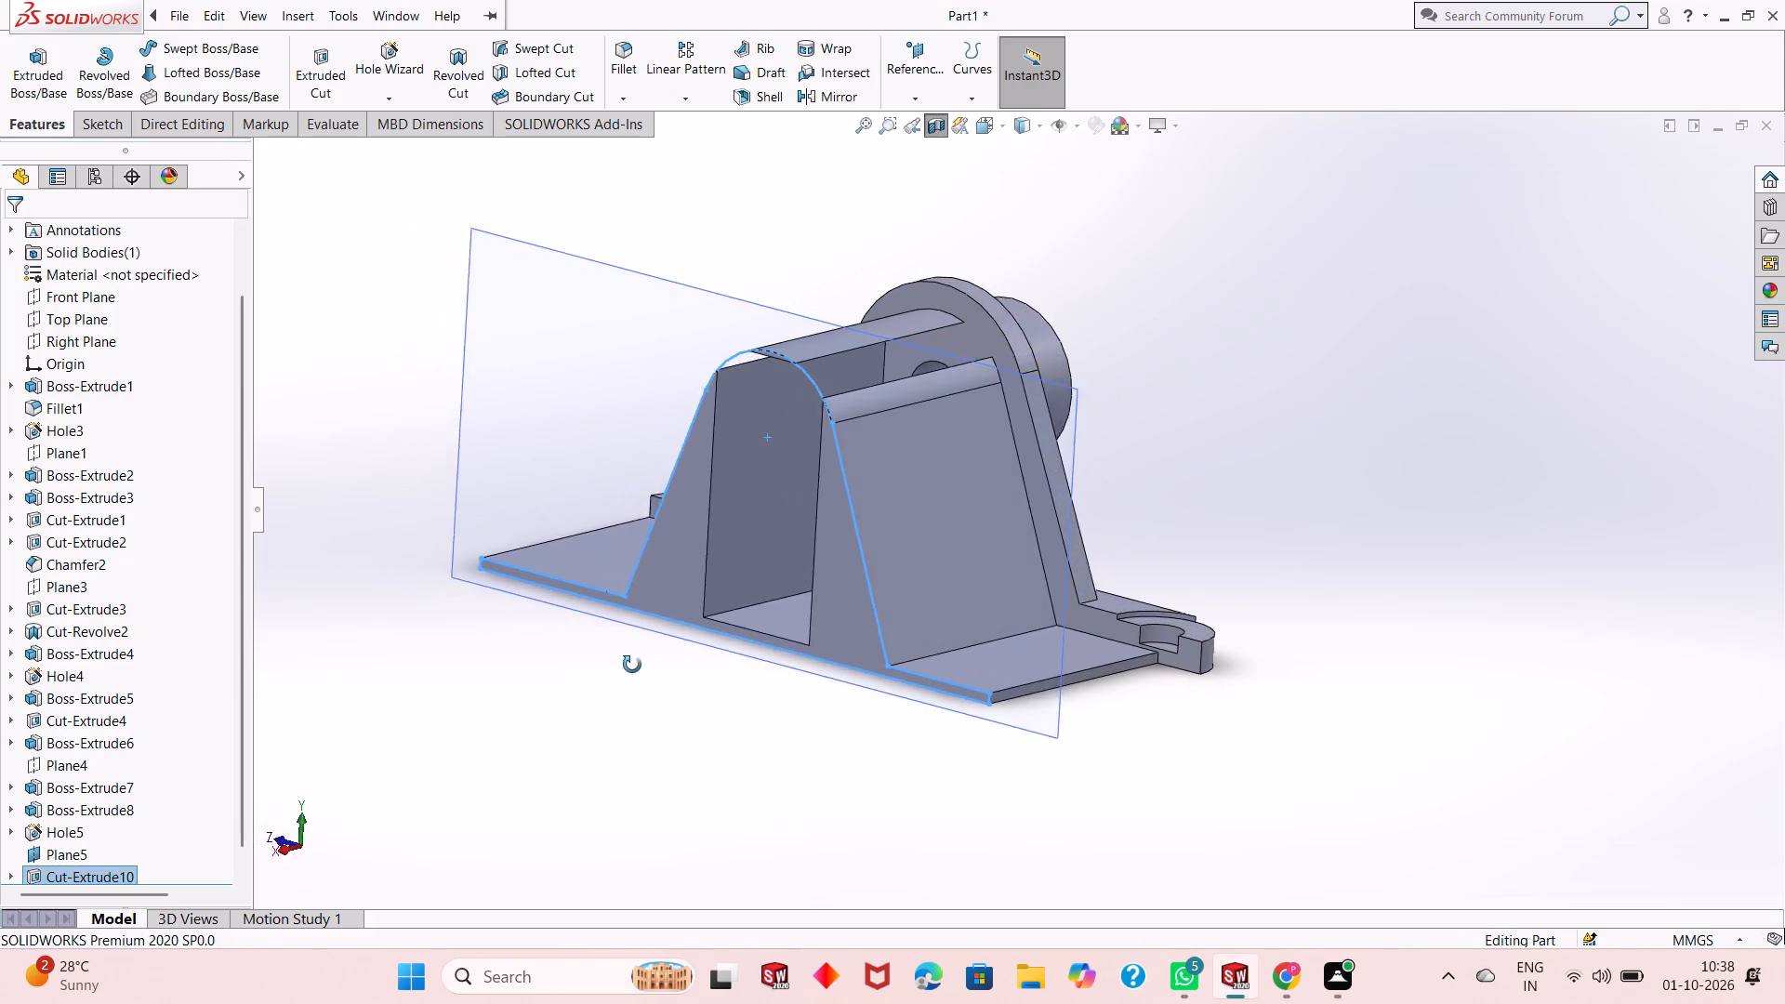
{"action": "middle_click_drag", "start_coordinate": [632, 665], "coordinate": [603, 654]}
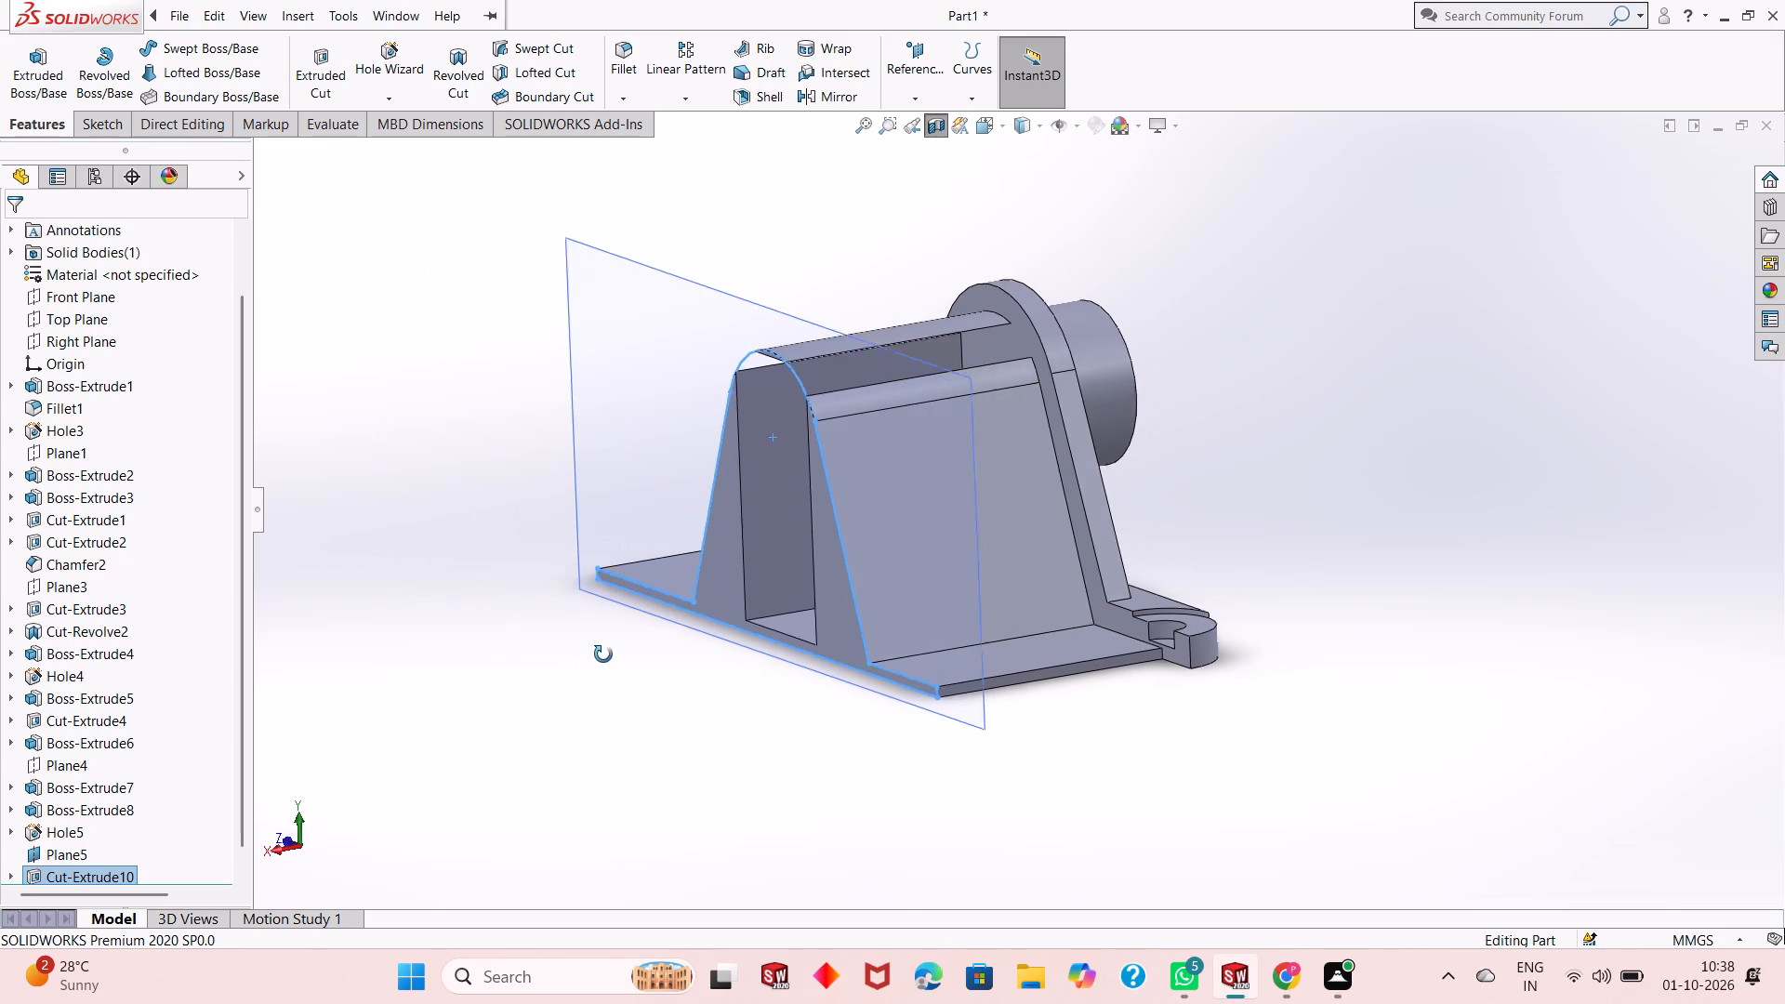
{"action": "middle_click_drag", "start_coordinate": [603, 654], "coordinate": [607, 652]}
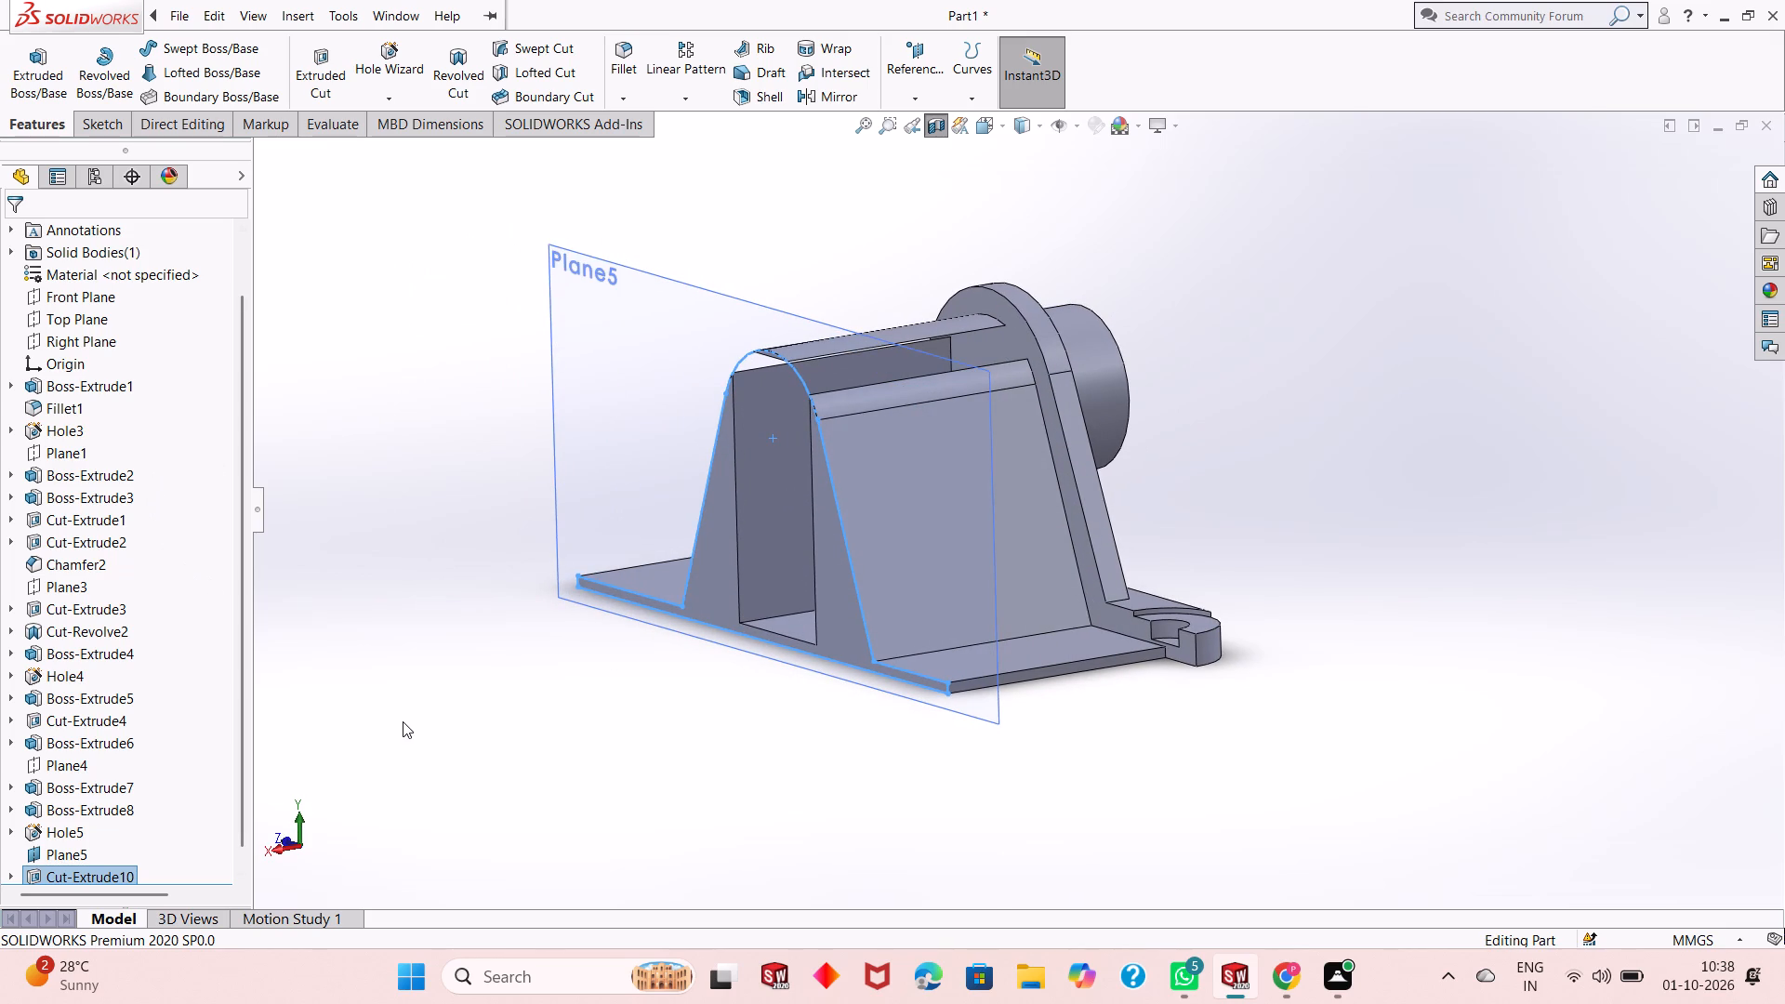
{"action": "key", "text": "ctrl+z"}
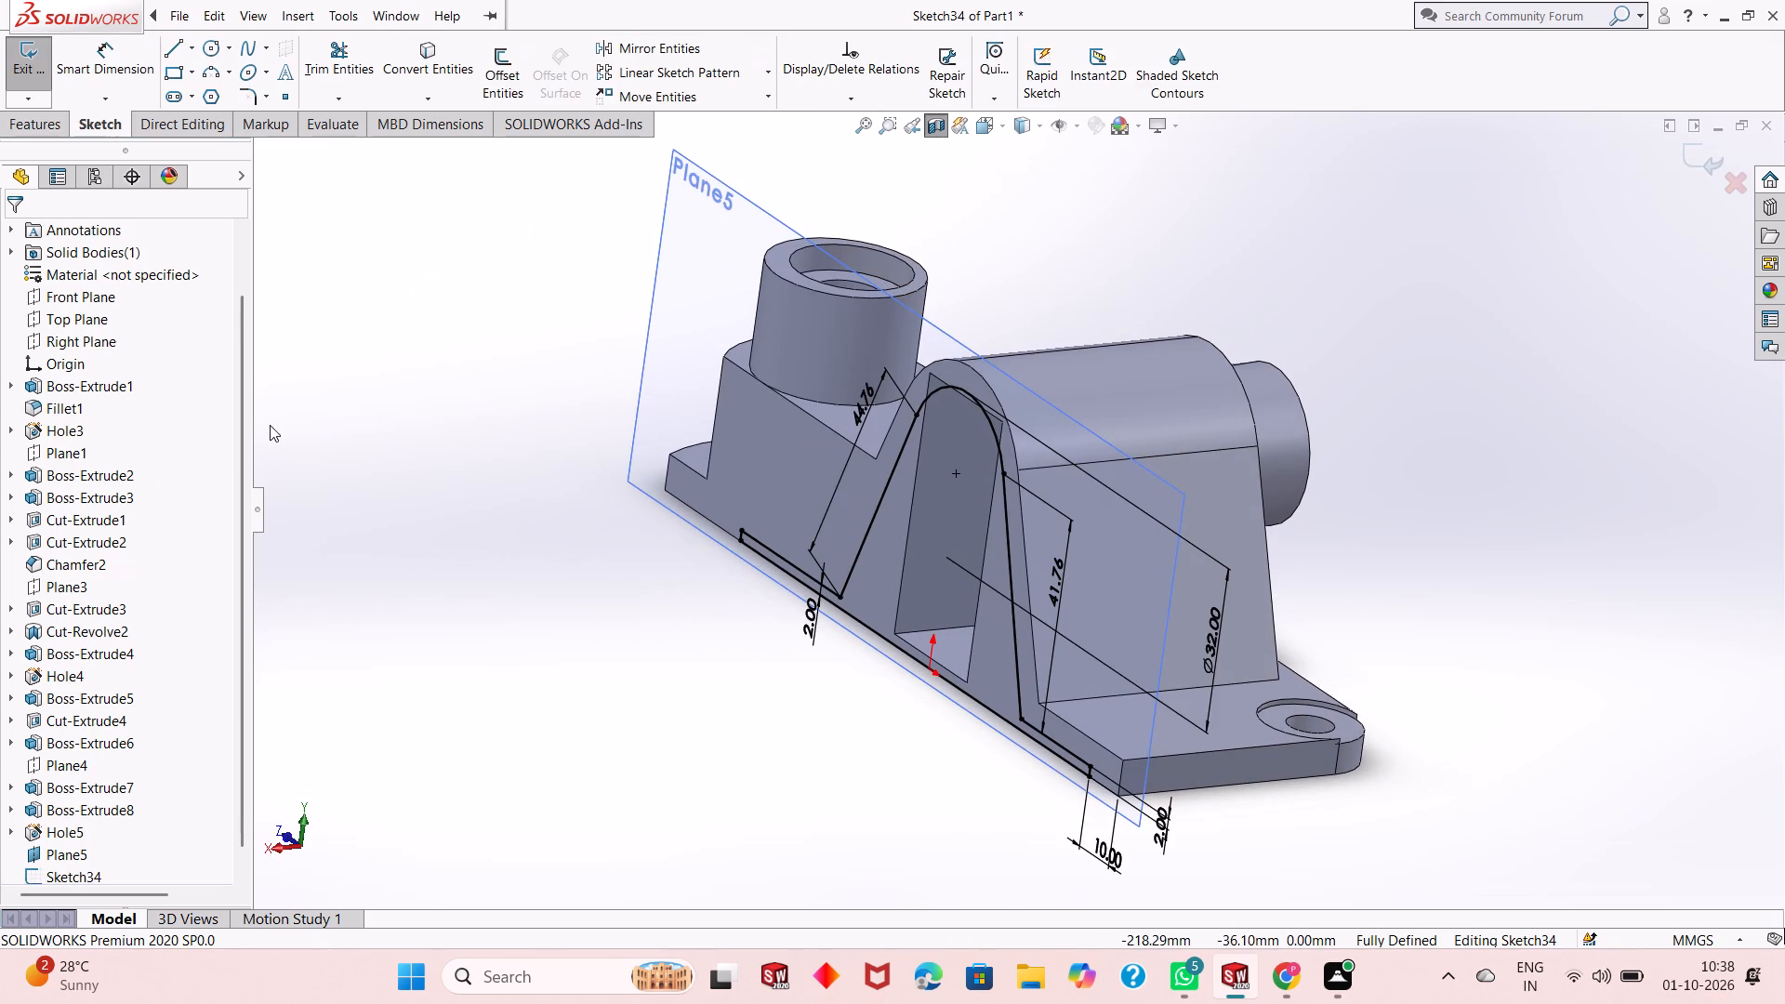
Cut the cavity profile on Plane5 into the body as a Mid Plane extruded cut, previewing 84 mm depth before entering 90.
{"action": "left_click", "coordinate": [49, 138]}
{"action": "left_click", "coordinate": [49, 128]}
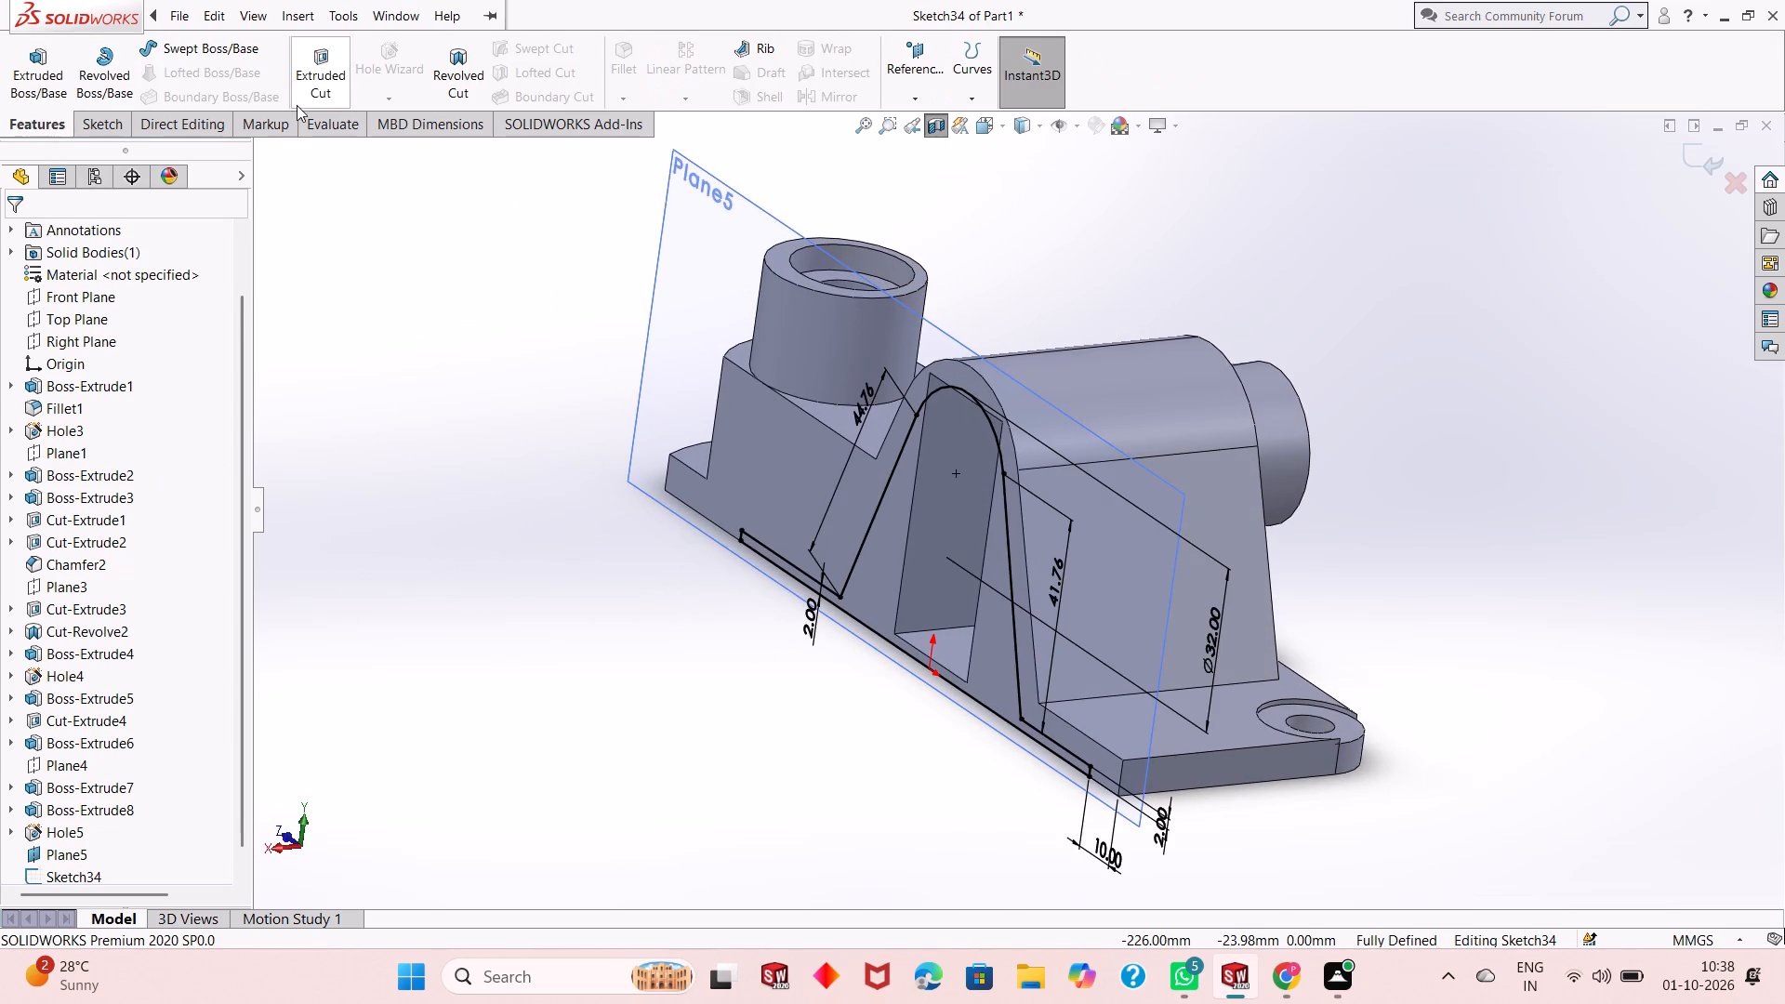
{"action": "left_click", "coordinate": [343, 86]}
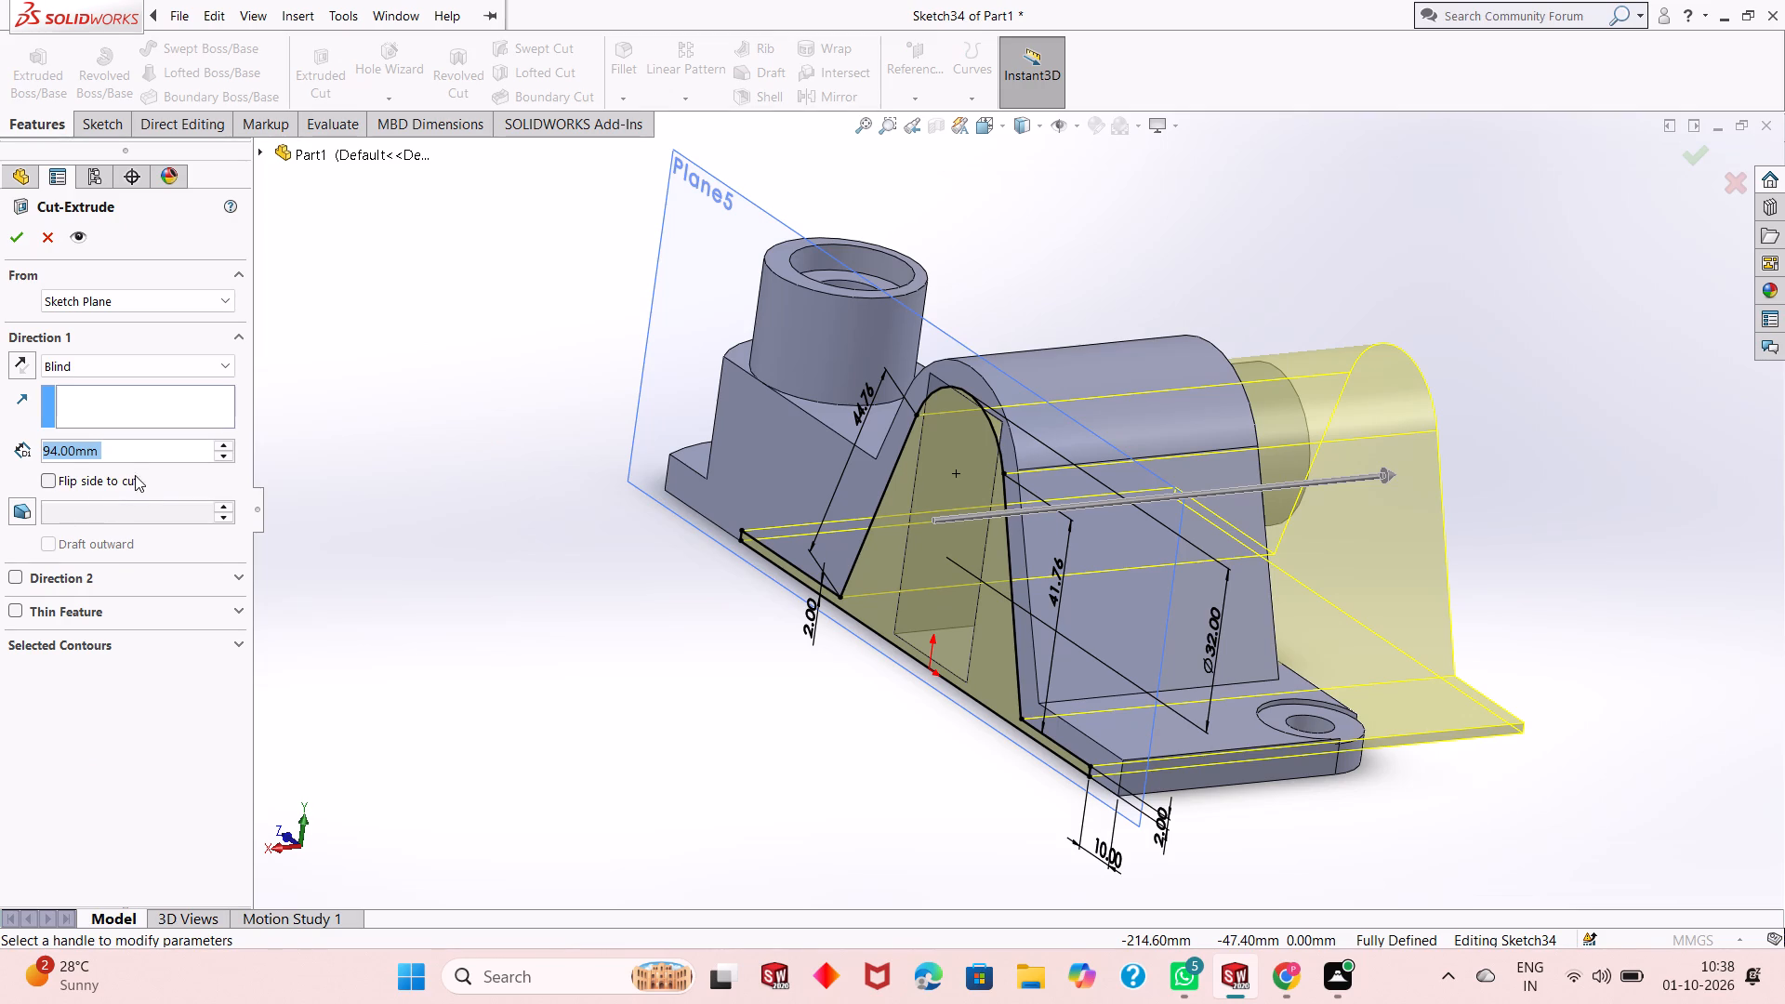
{"action": "left_click", "coordinate": [126, 352]}
{"action": "left_click", "coordinate": [126, 359]}
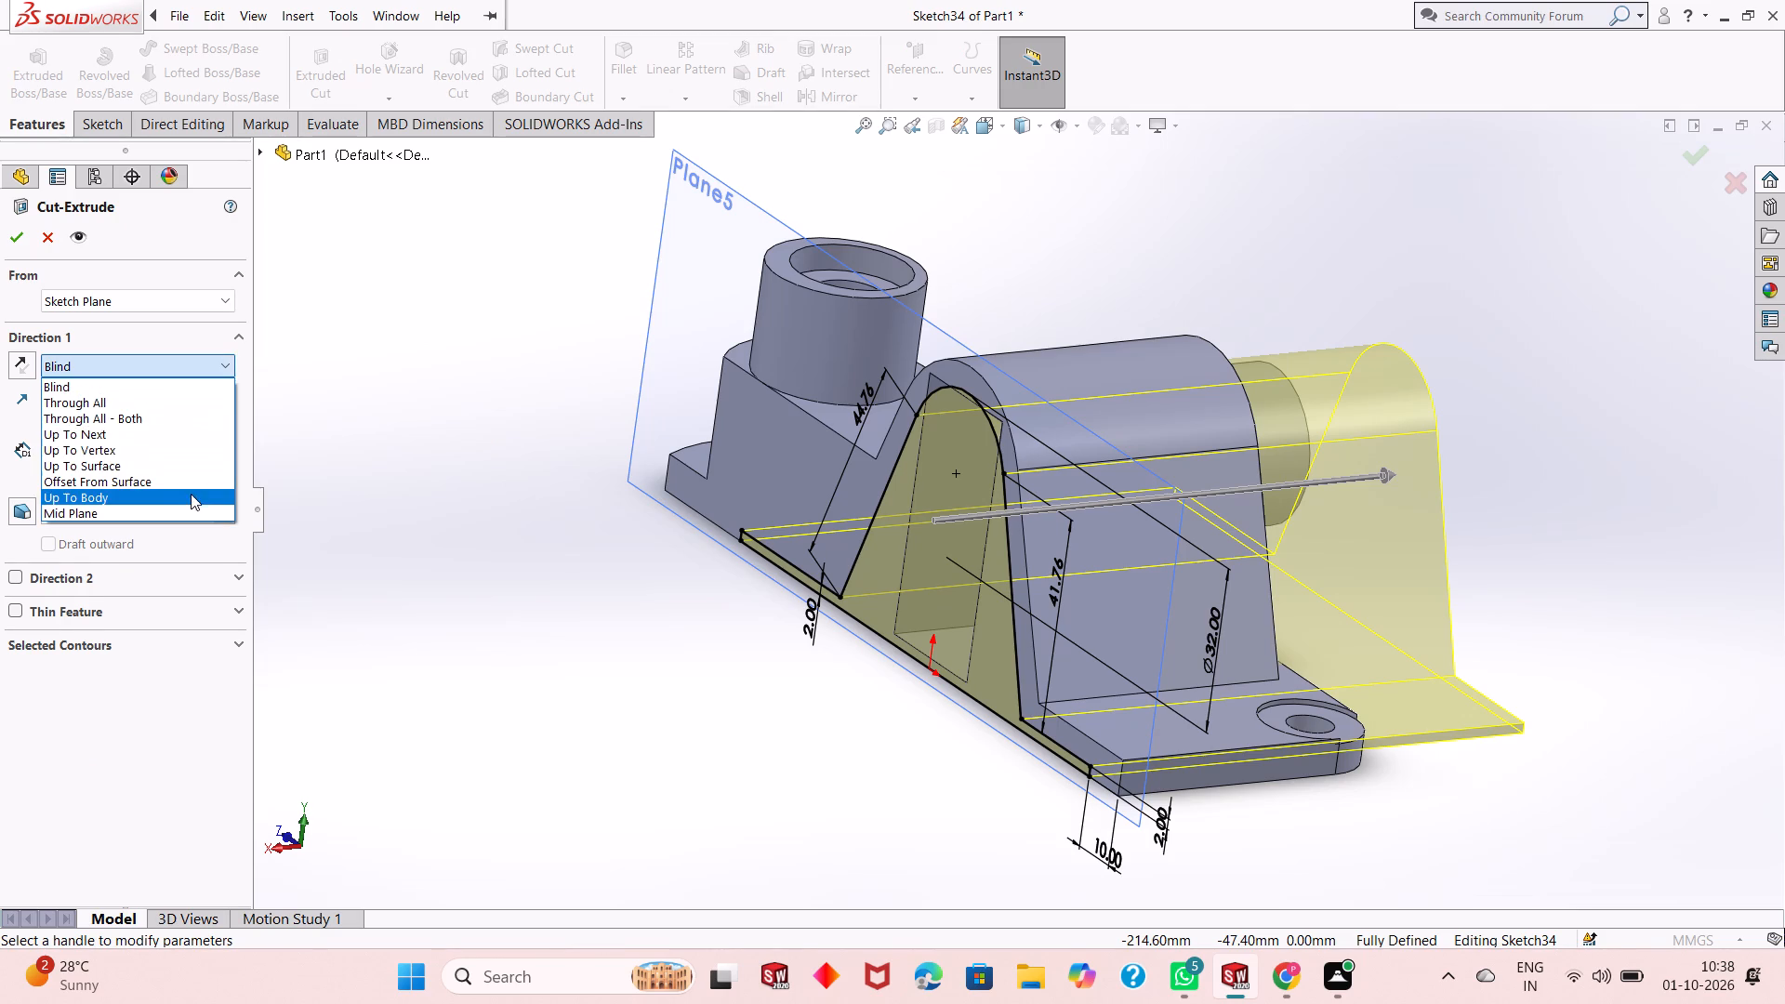
{"action": "left_click", "coordinate": [198, 504]}
{"action": "left_click", "coordinate": [194, 362]}
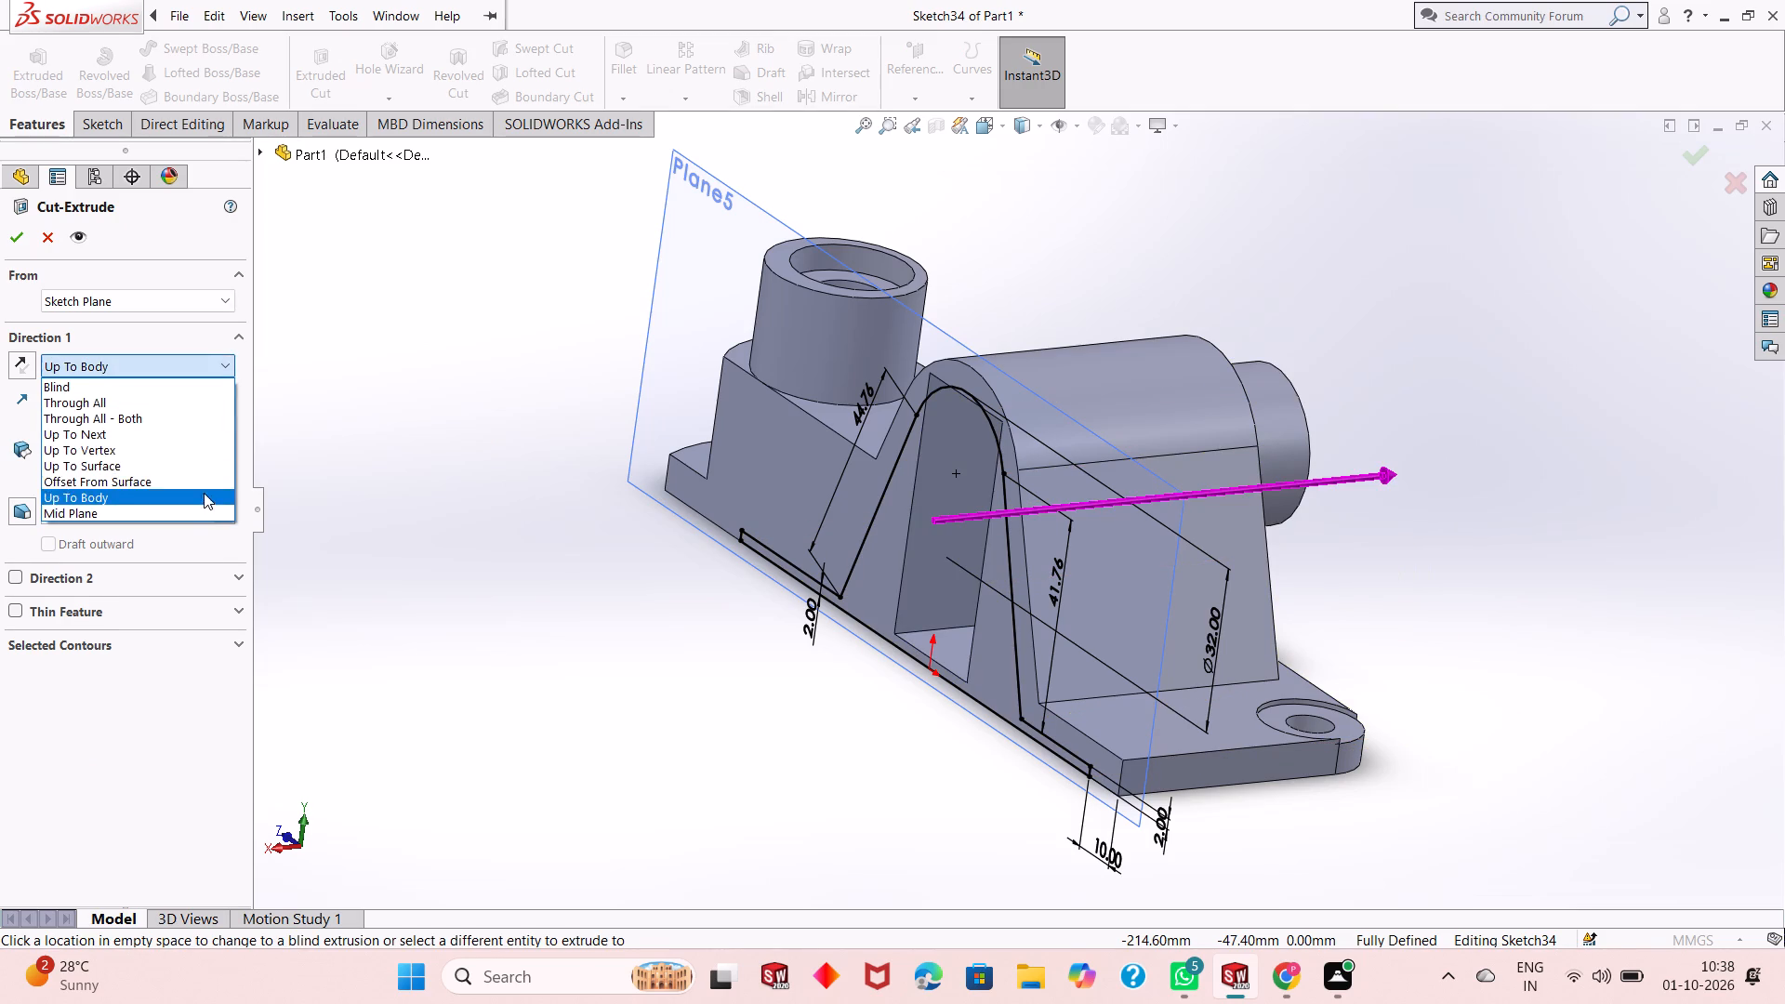
{"action": "left_click", "coordinate": [212, 509]}
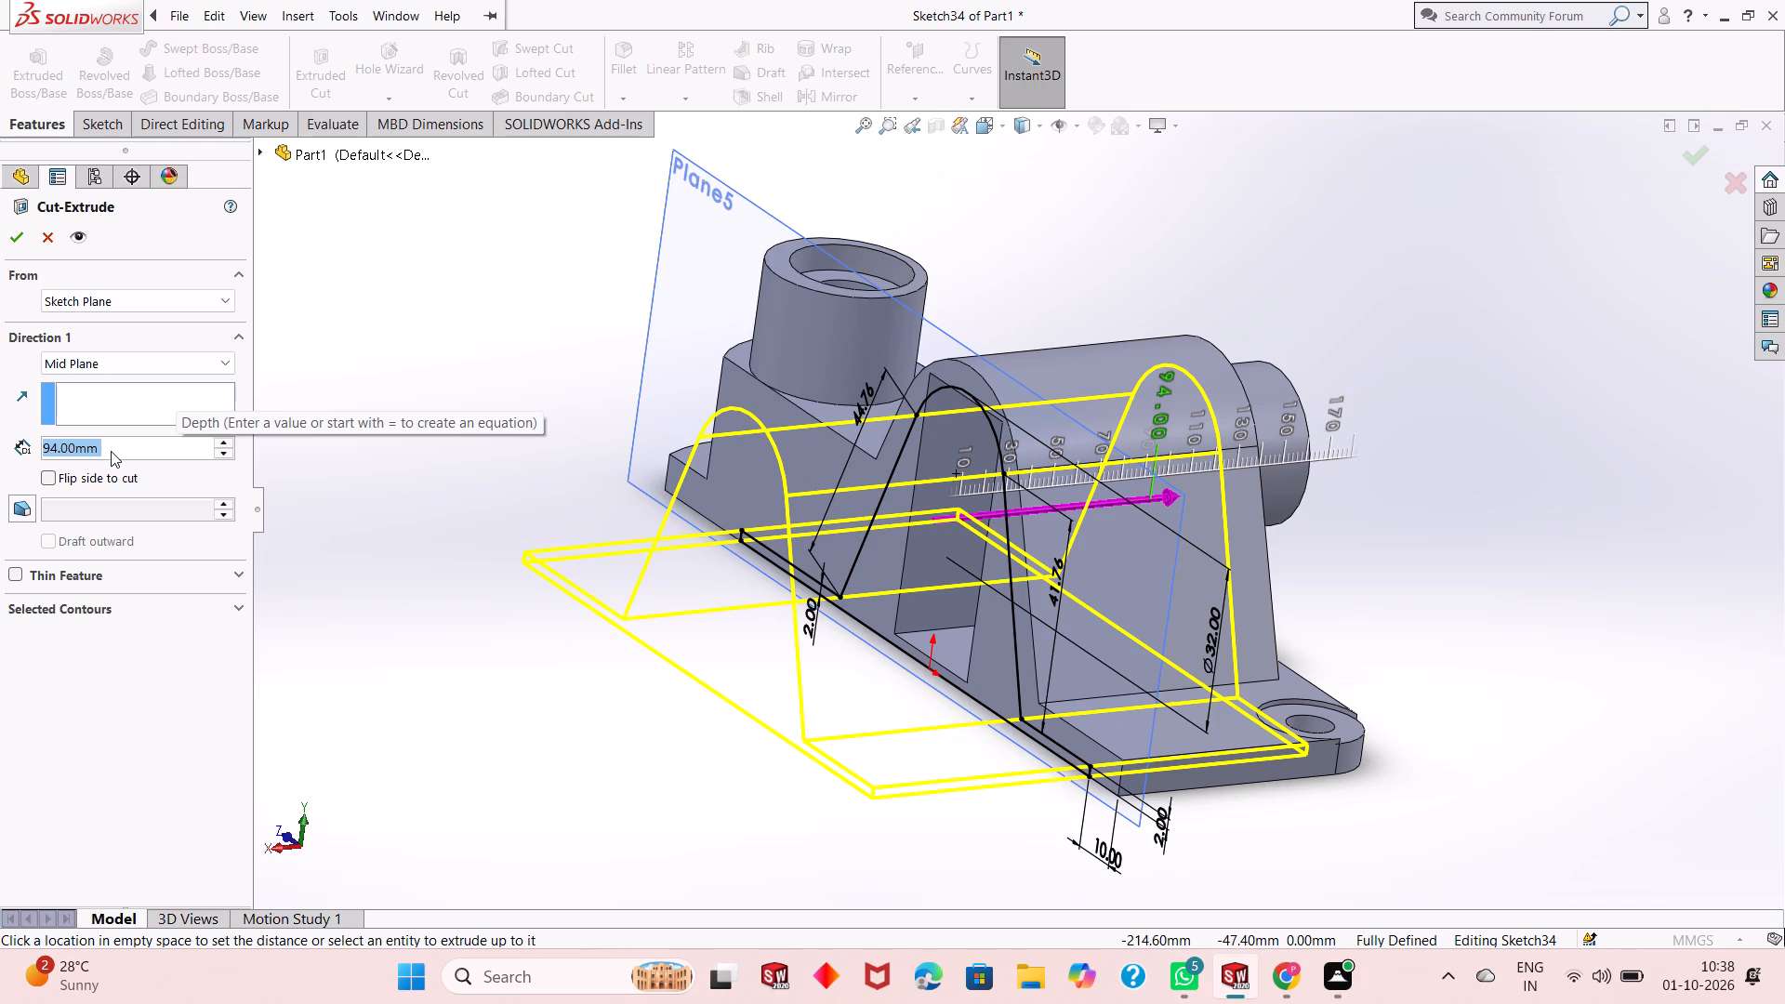
{"action": "double_click", "coordinate": [124, 451]}
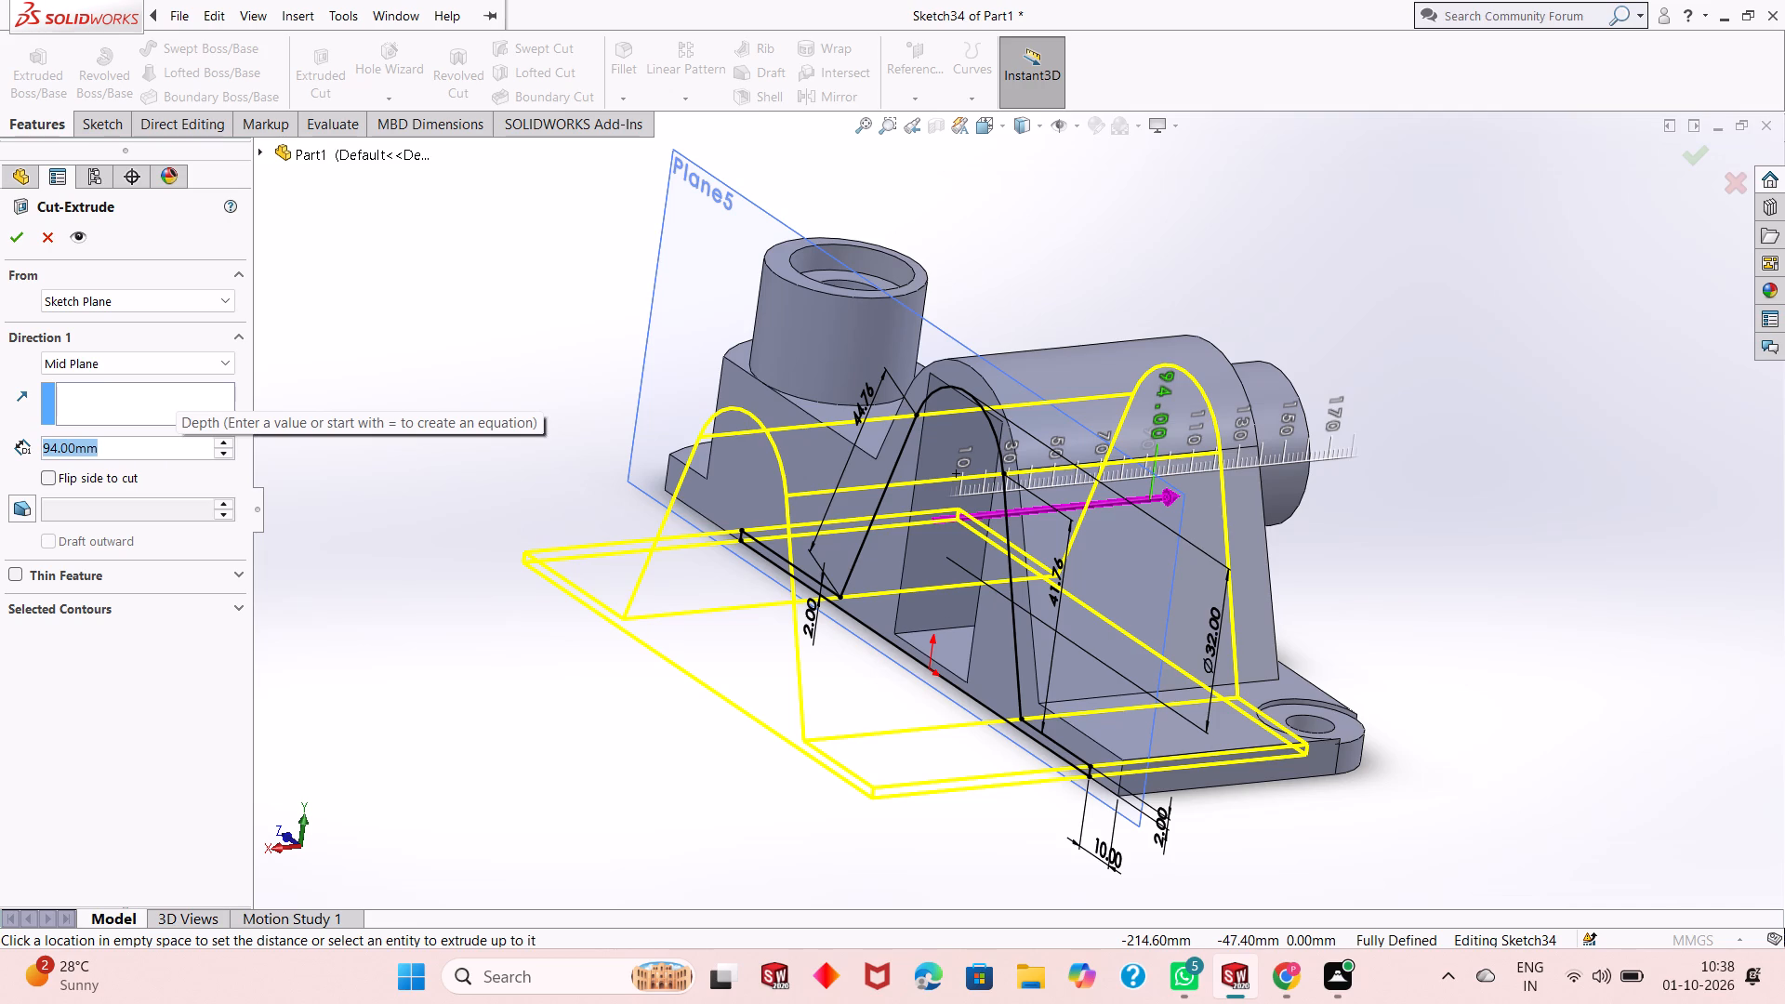
{"action": "key", "text": "8"}
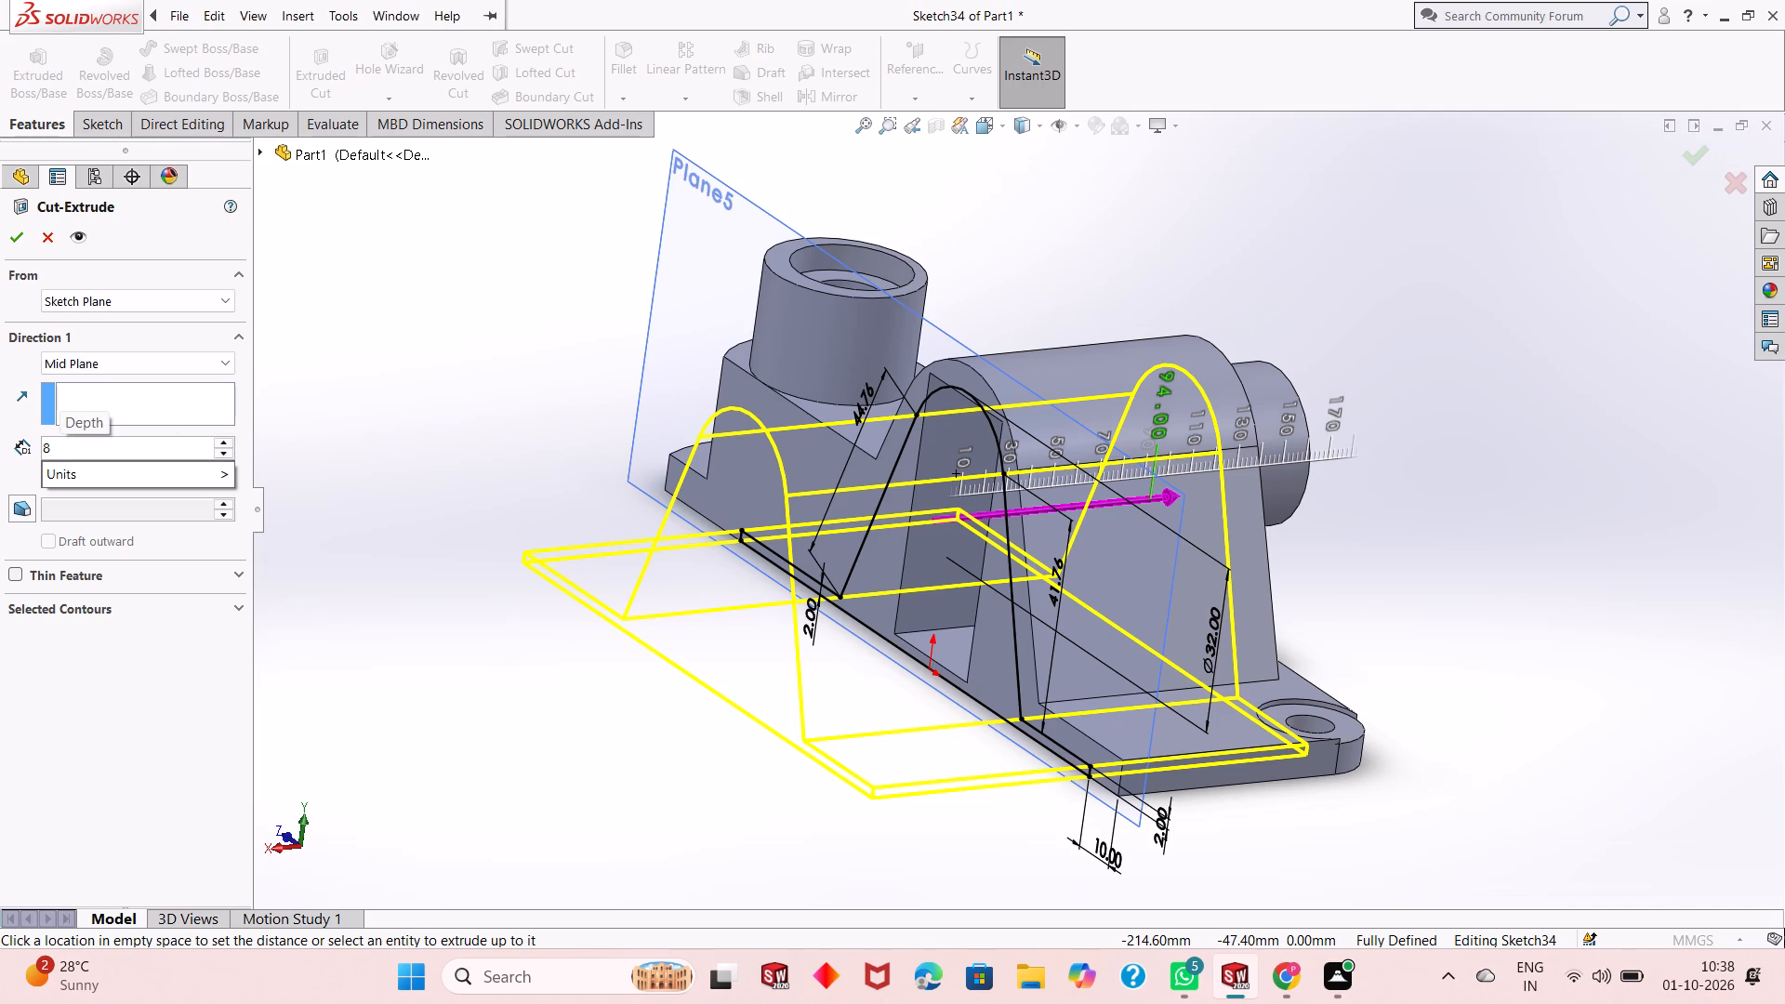
{"action": "key", "text": "4"}
{"action": "key", "text": "Return"}
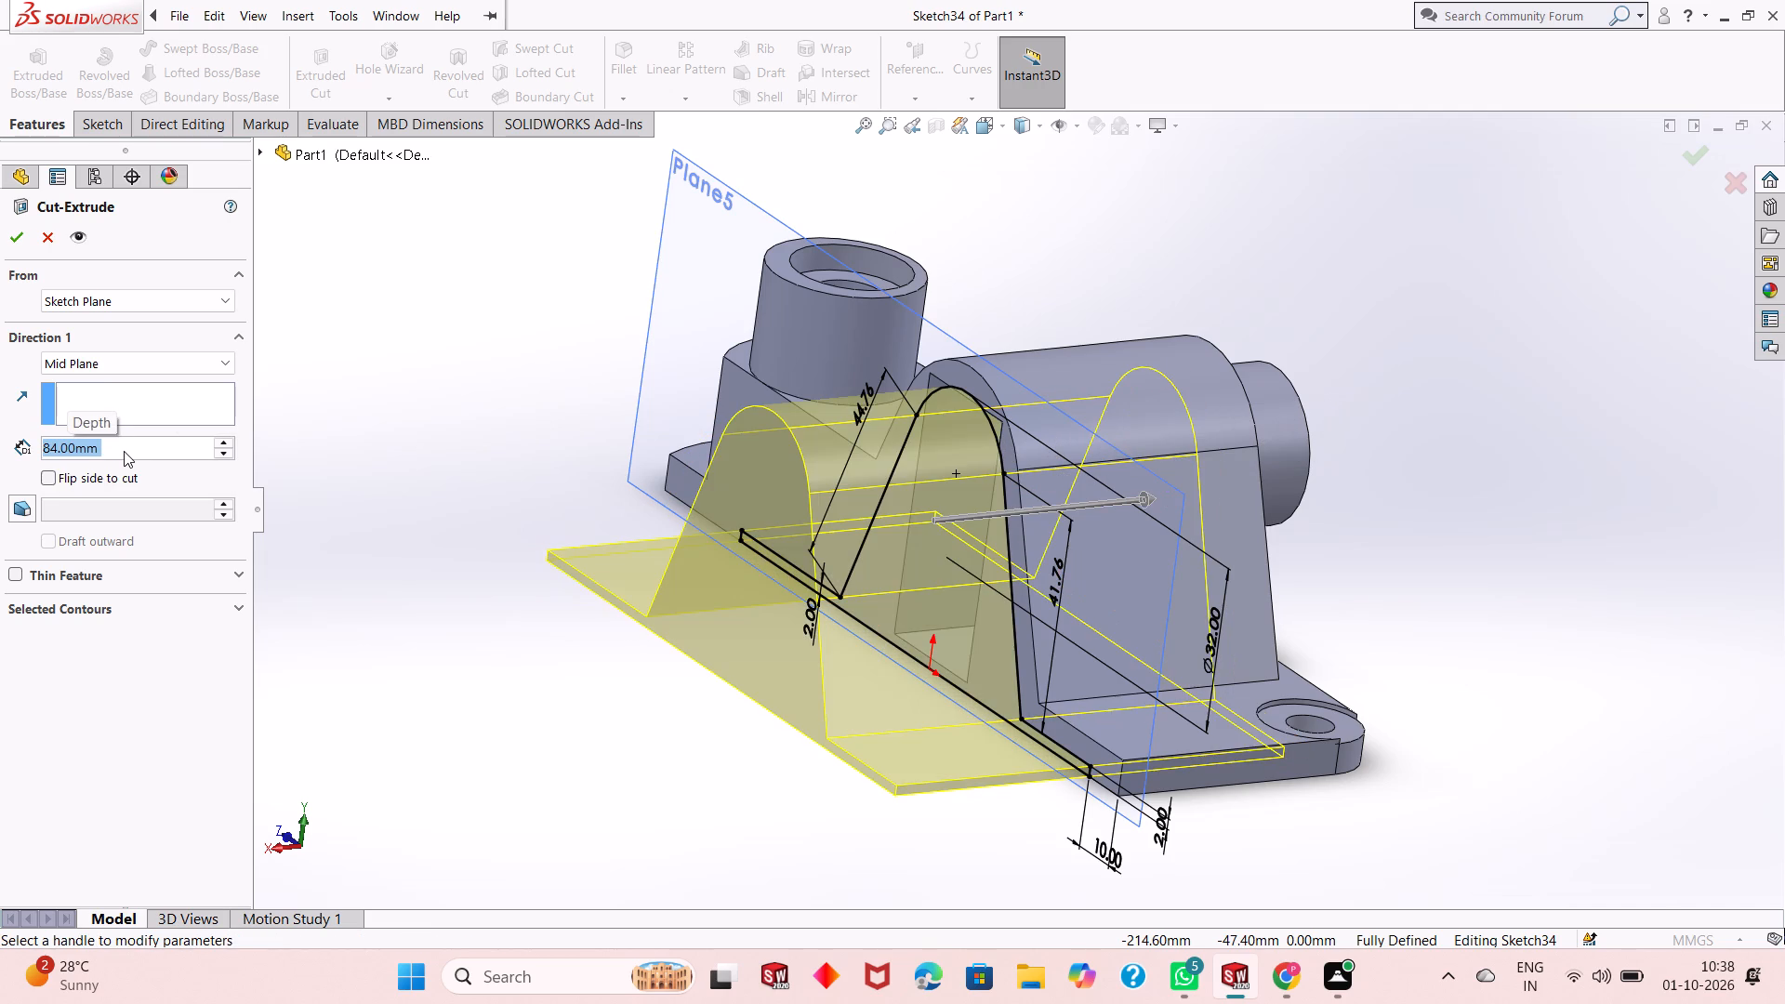
{"action": "middle_click_drag", "start_coordinate": [600, 650], "coordinate": [565, 660]}
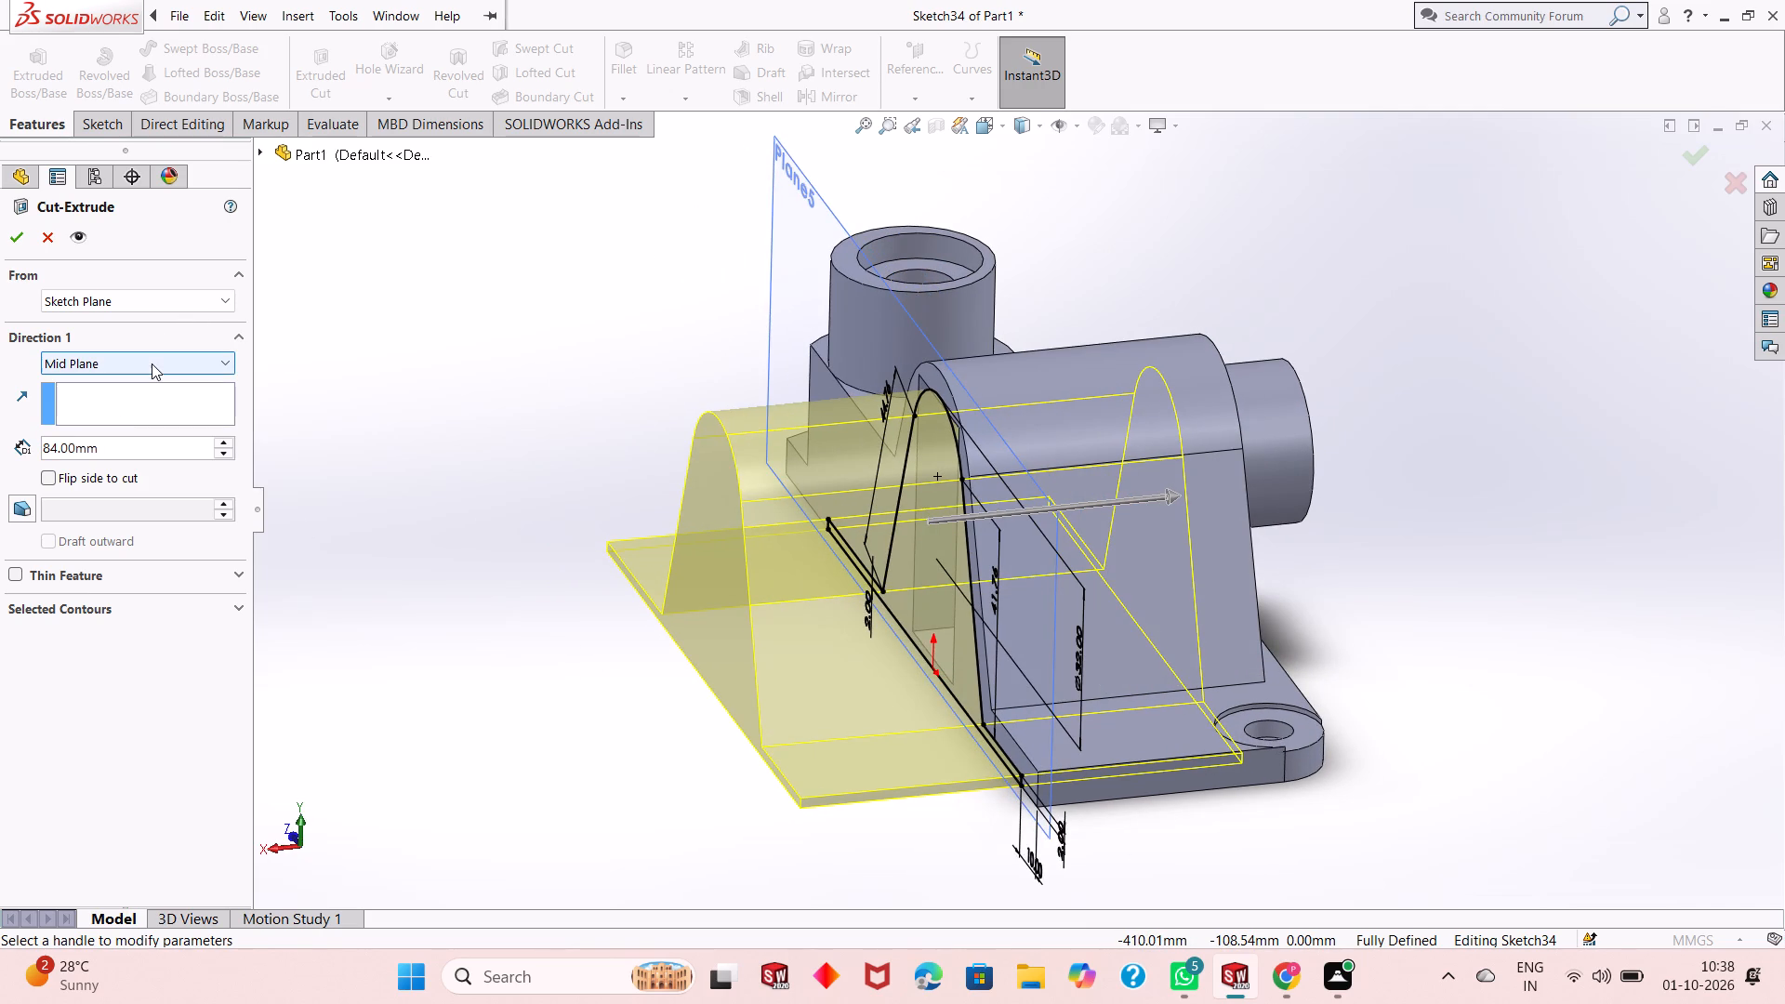
{"action": "type", "text": "90"}
{"action": "key", "text": "Return"}
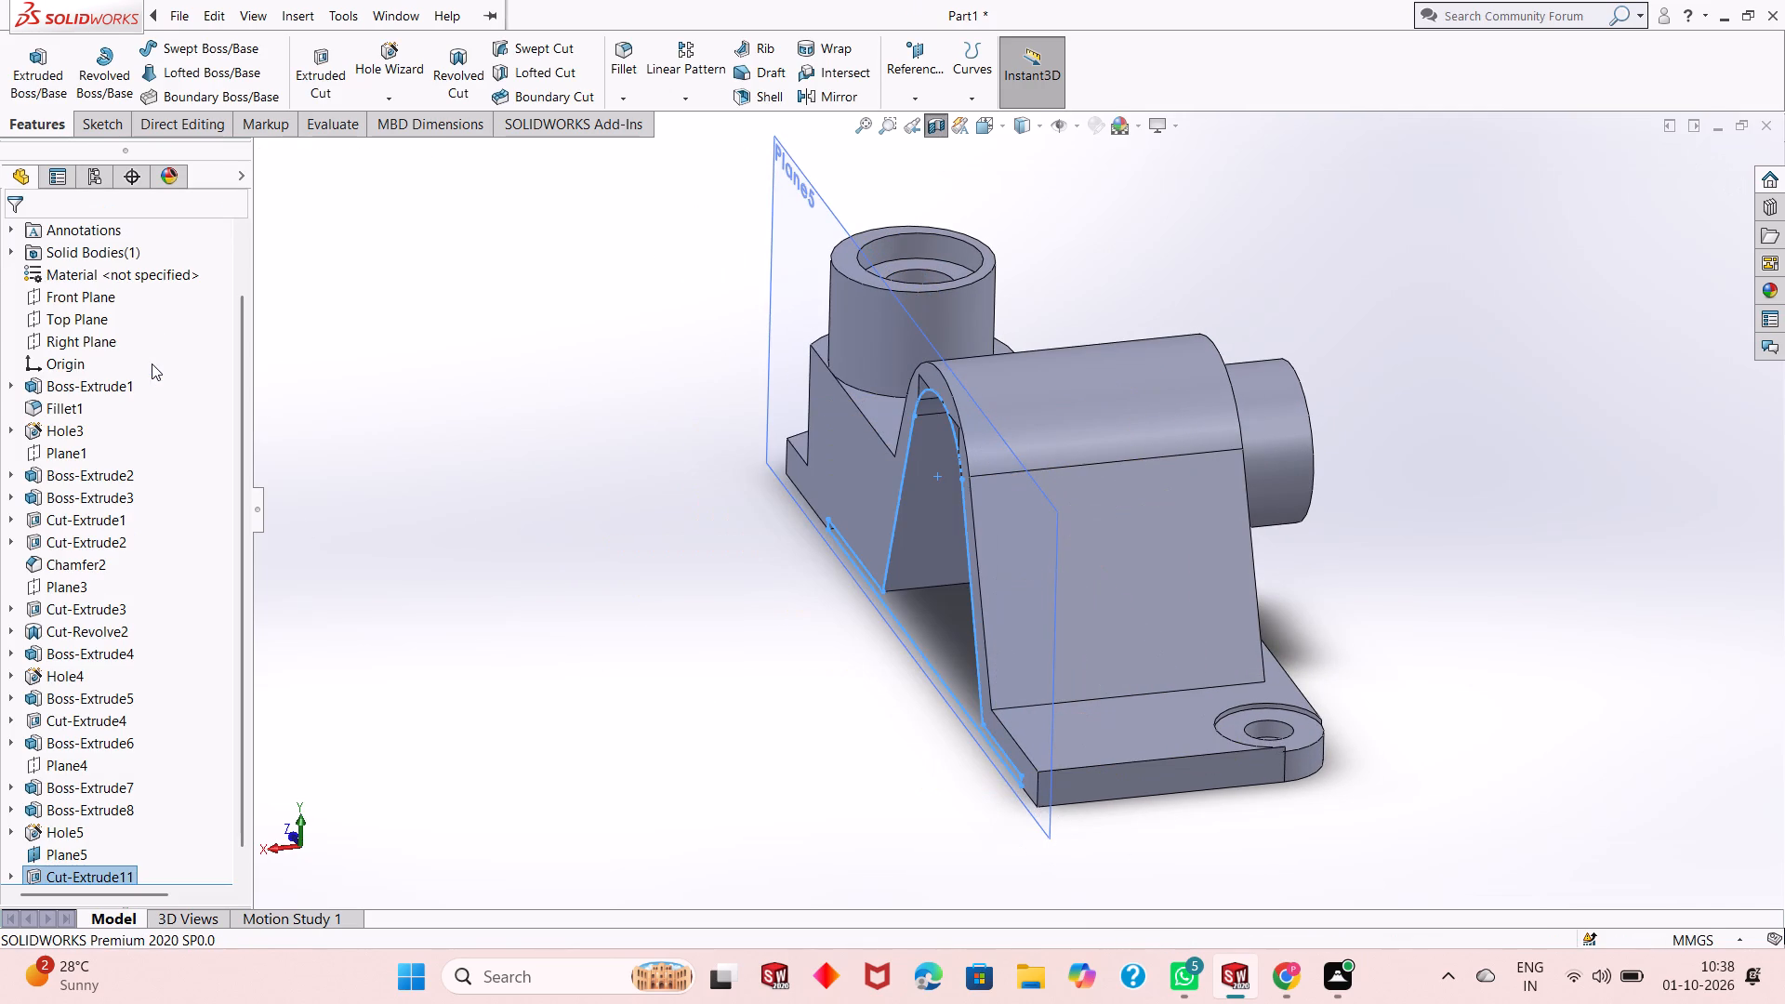
{"action": "left_click", "coordinate": [687, 724]}
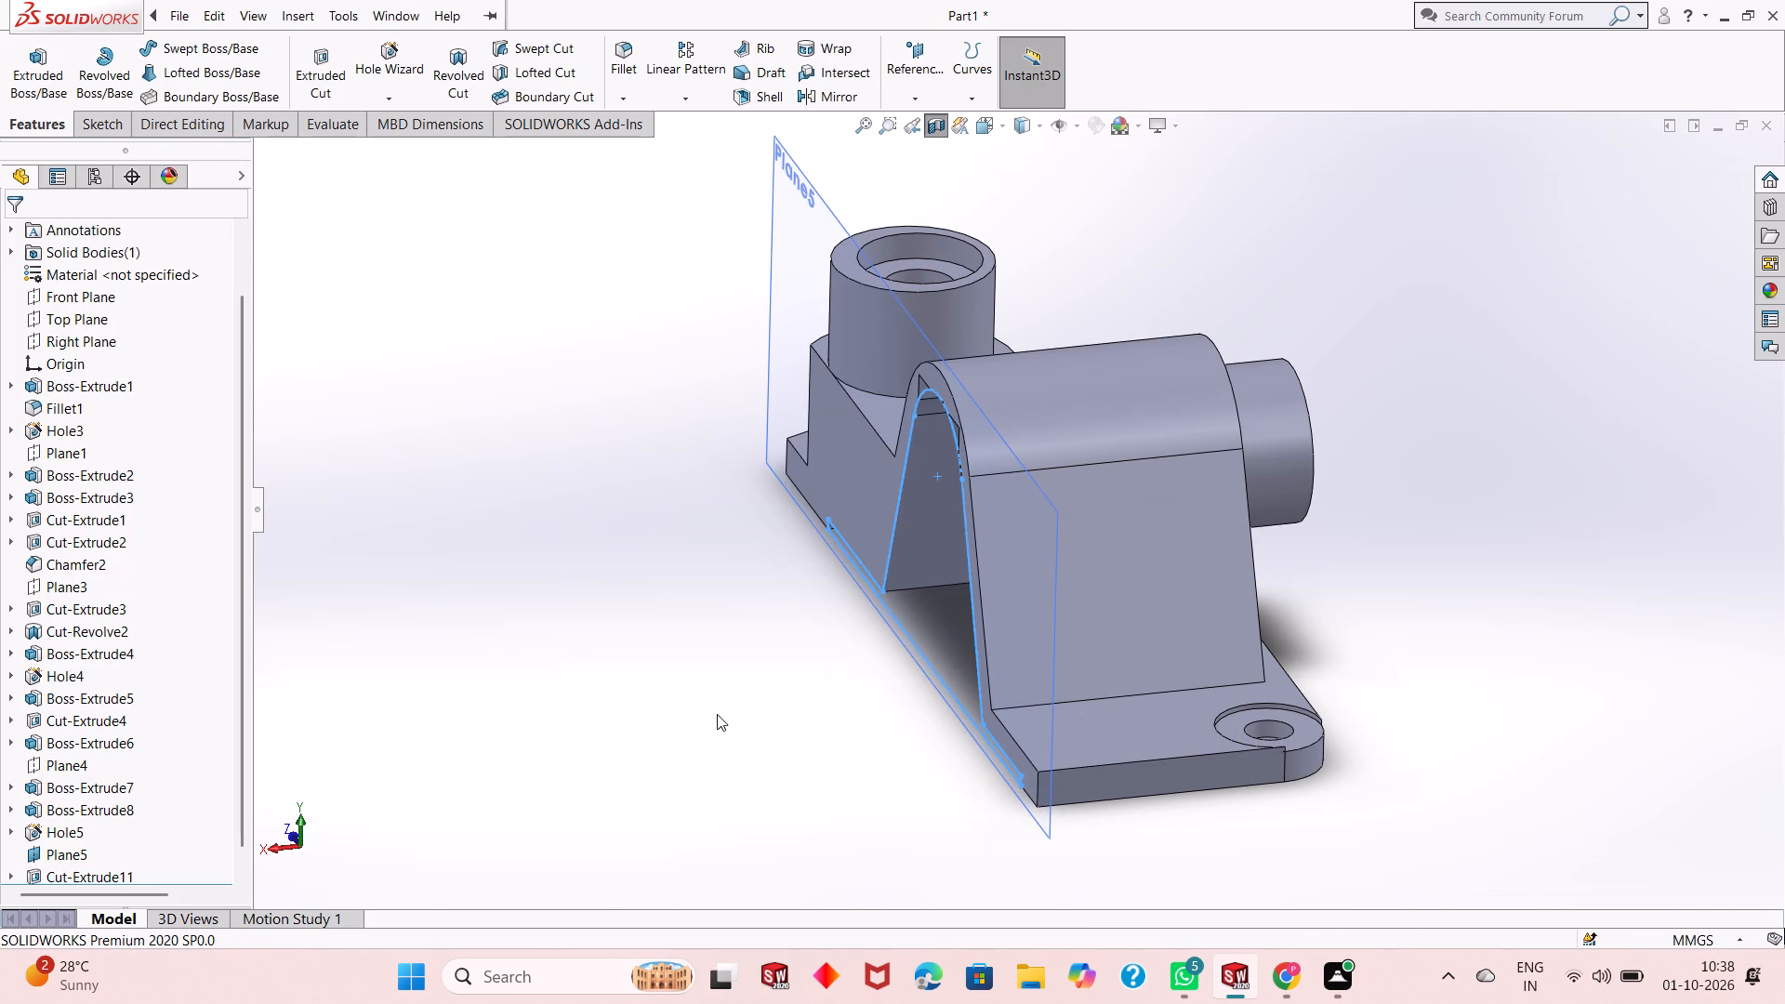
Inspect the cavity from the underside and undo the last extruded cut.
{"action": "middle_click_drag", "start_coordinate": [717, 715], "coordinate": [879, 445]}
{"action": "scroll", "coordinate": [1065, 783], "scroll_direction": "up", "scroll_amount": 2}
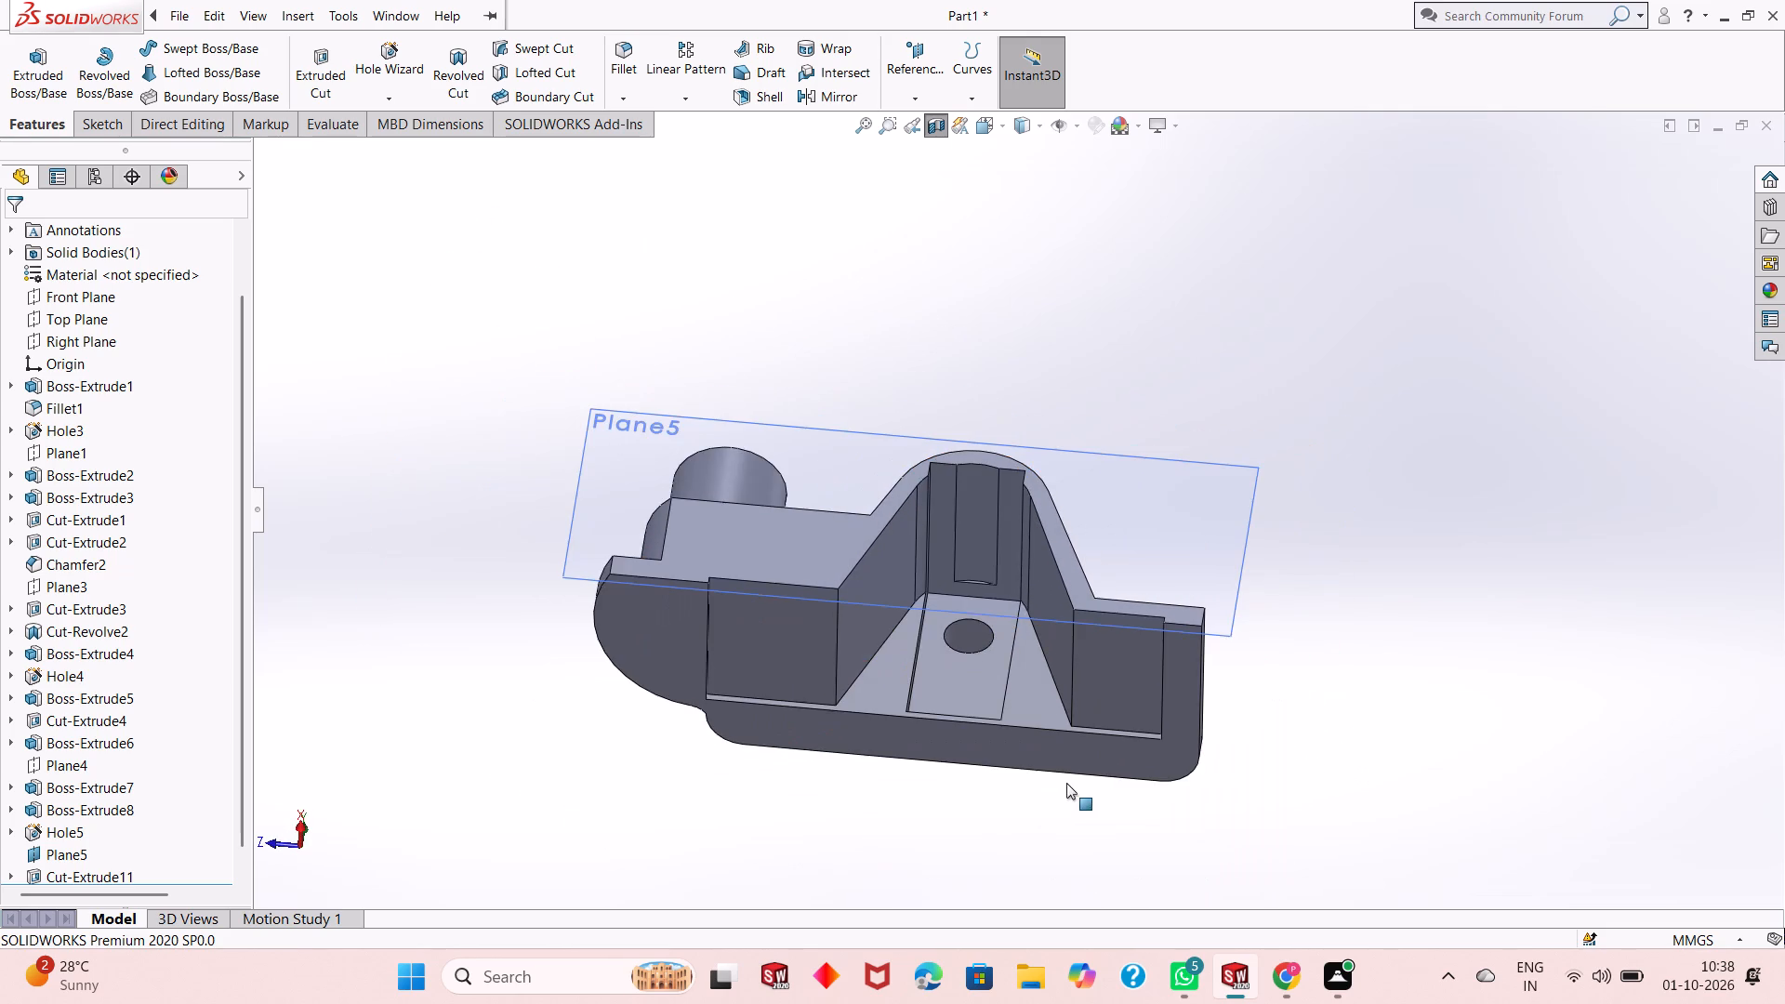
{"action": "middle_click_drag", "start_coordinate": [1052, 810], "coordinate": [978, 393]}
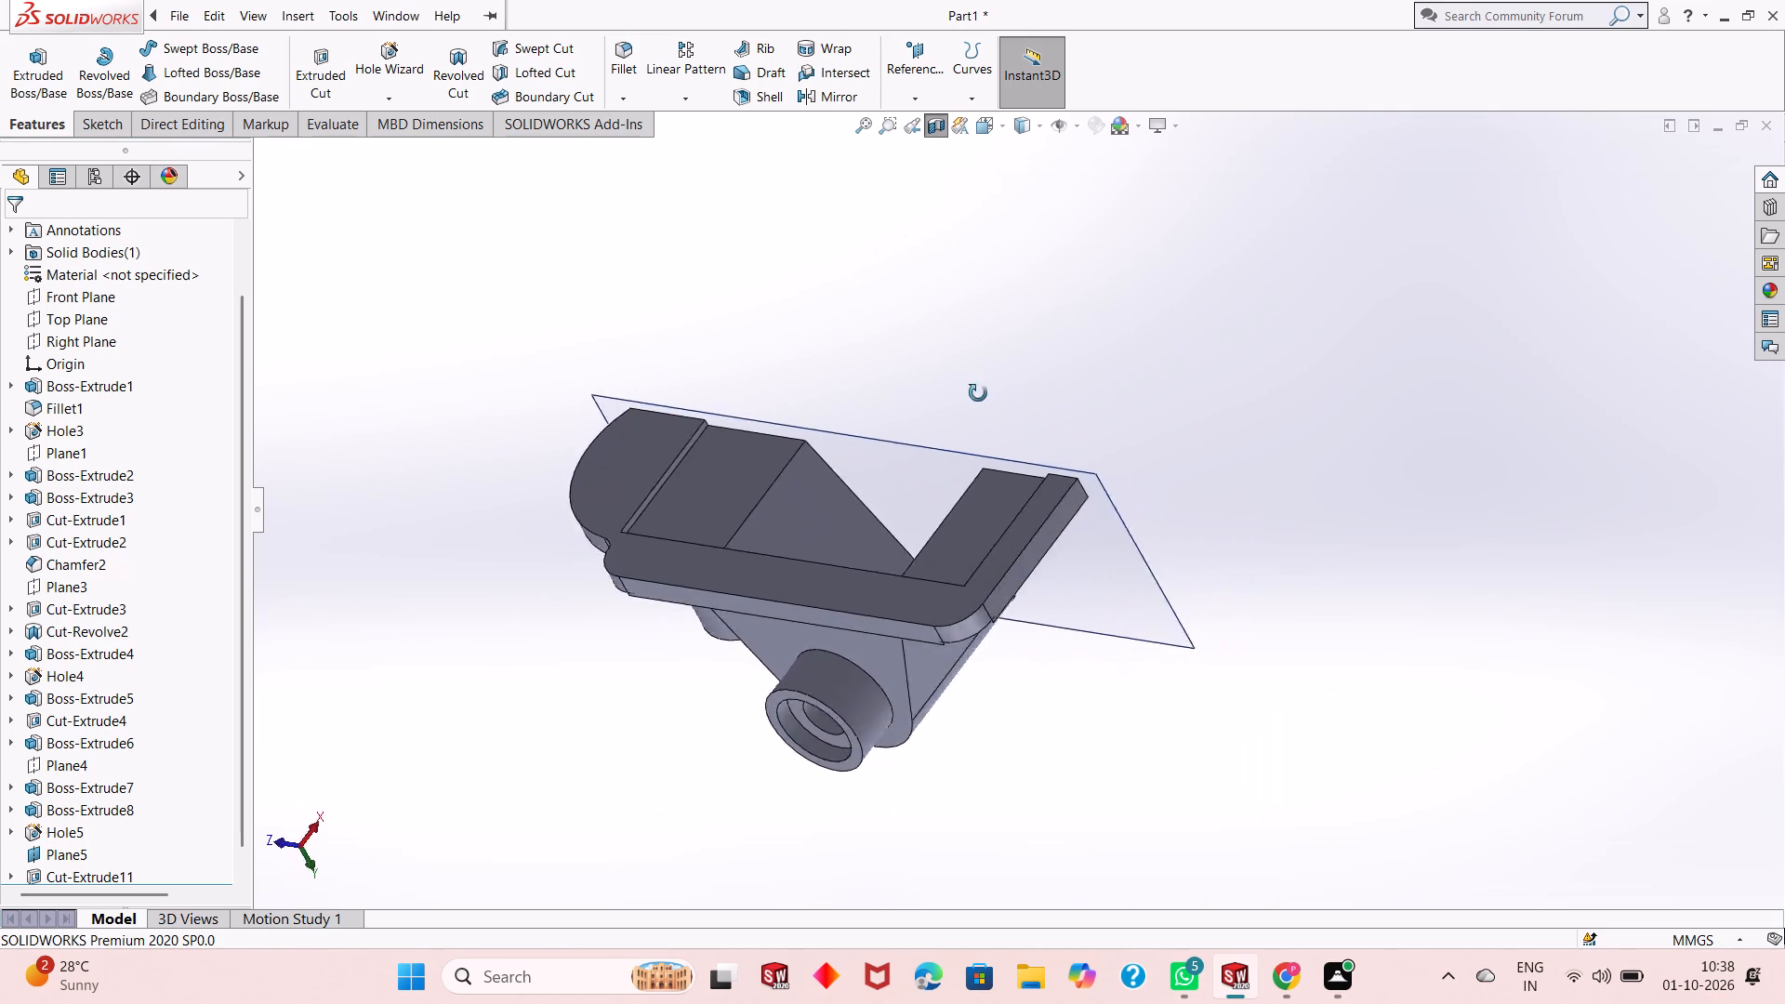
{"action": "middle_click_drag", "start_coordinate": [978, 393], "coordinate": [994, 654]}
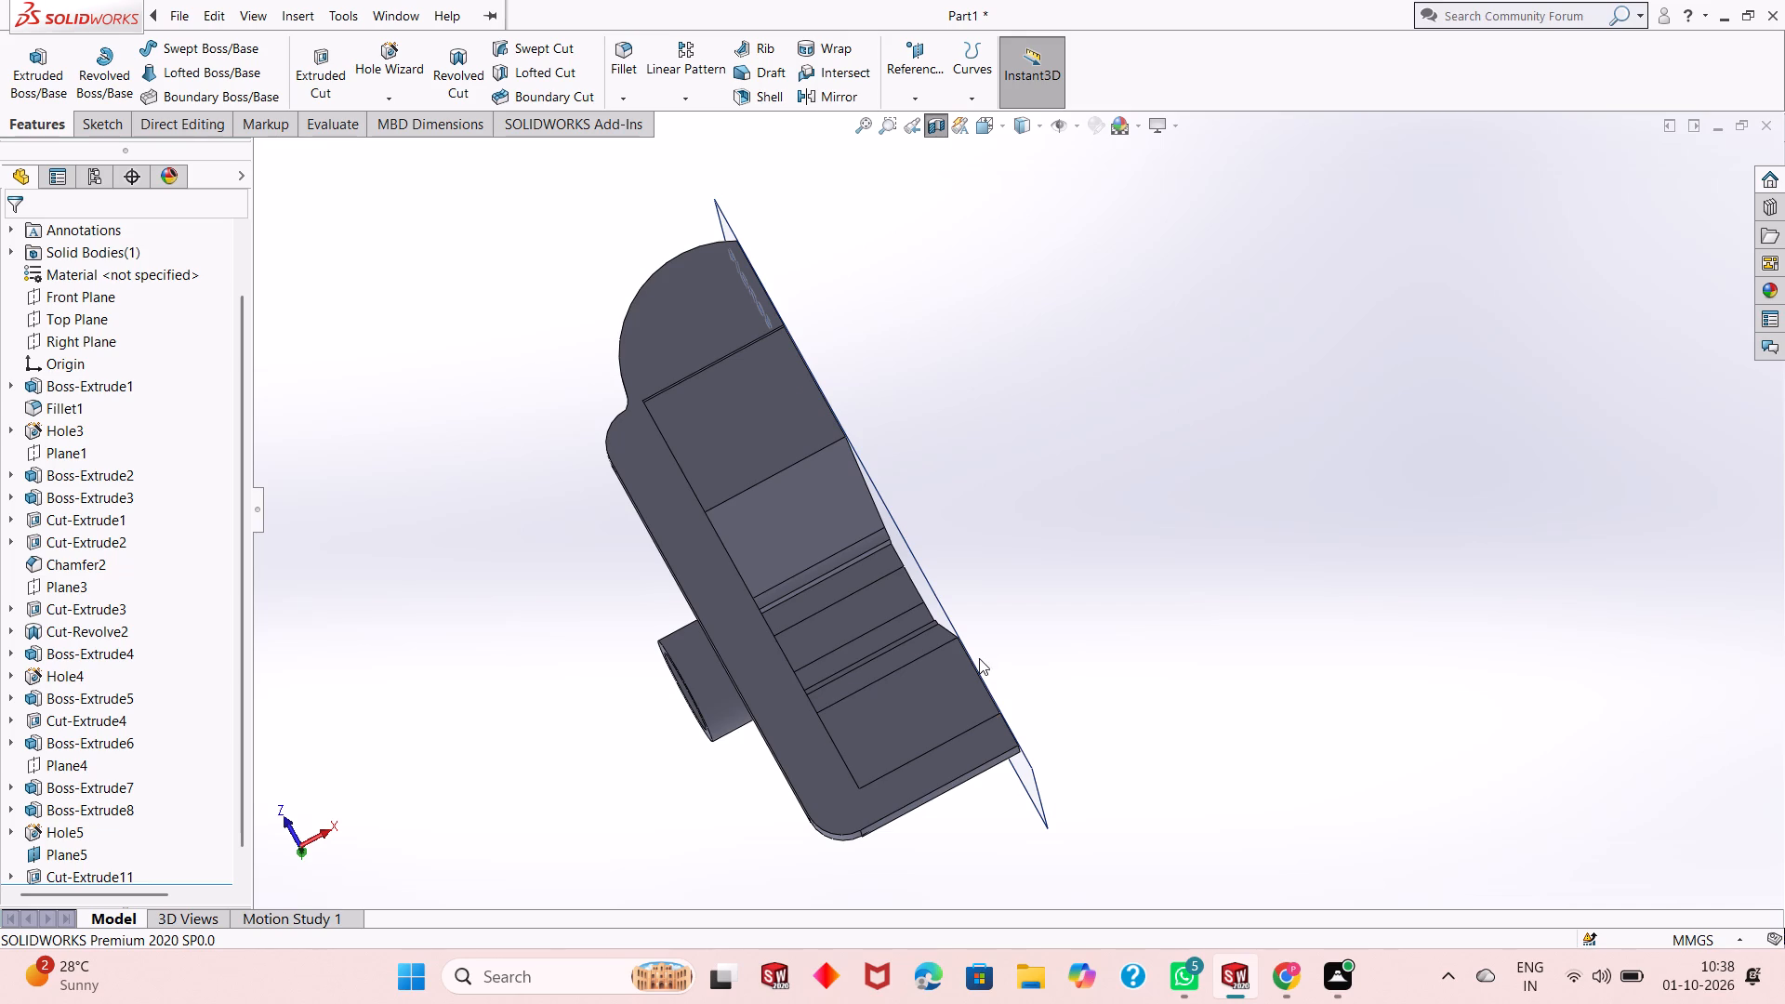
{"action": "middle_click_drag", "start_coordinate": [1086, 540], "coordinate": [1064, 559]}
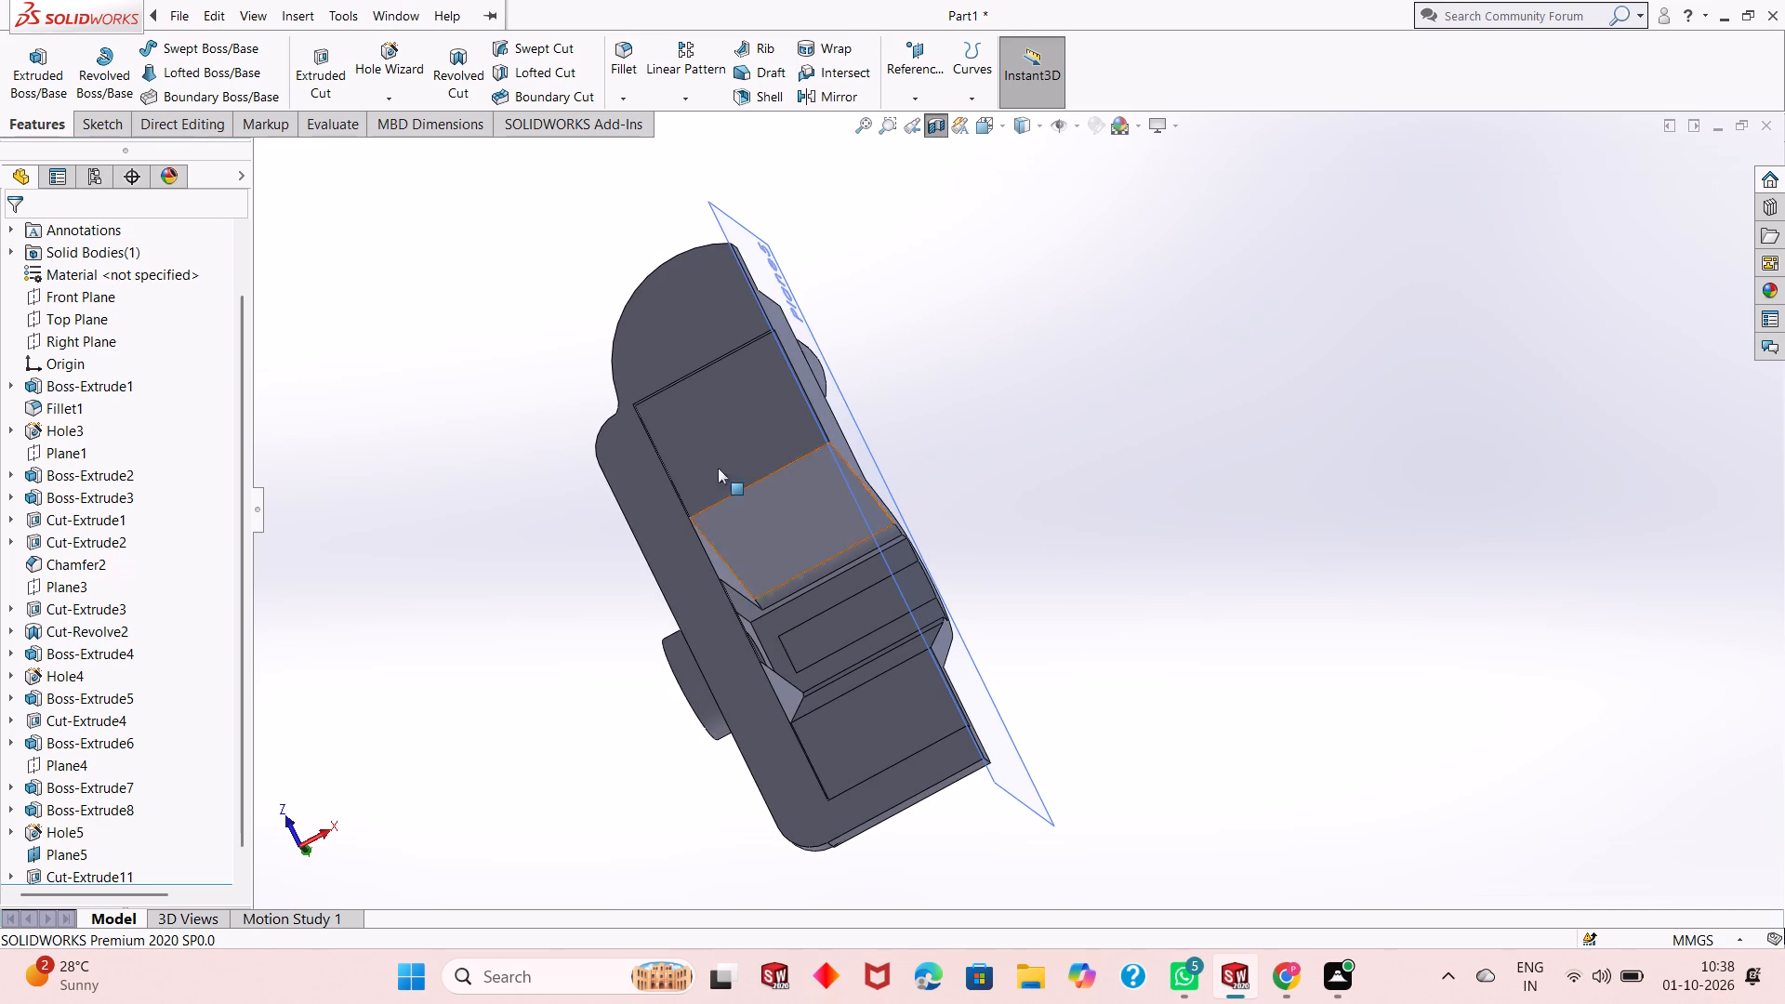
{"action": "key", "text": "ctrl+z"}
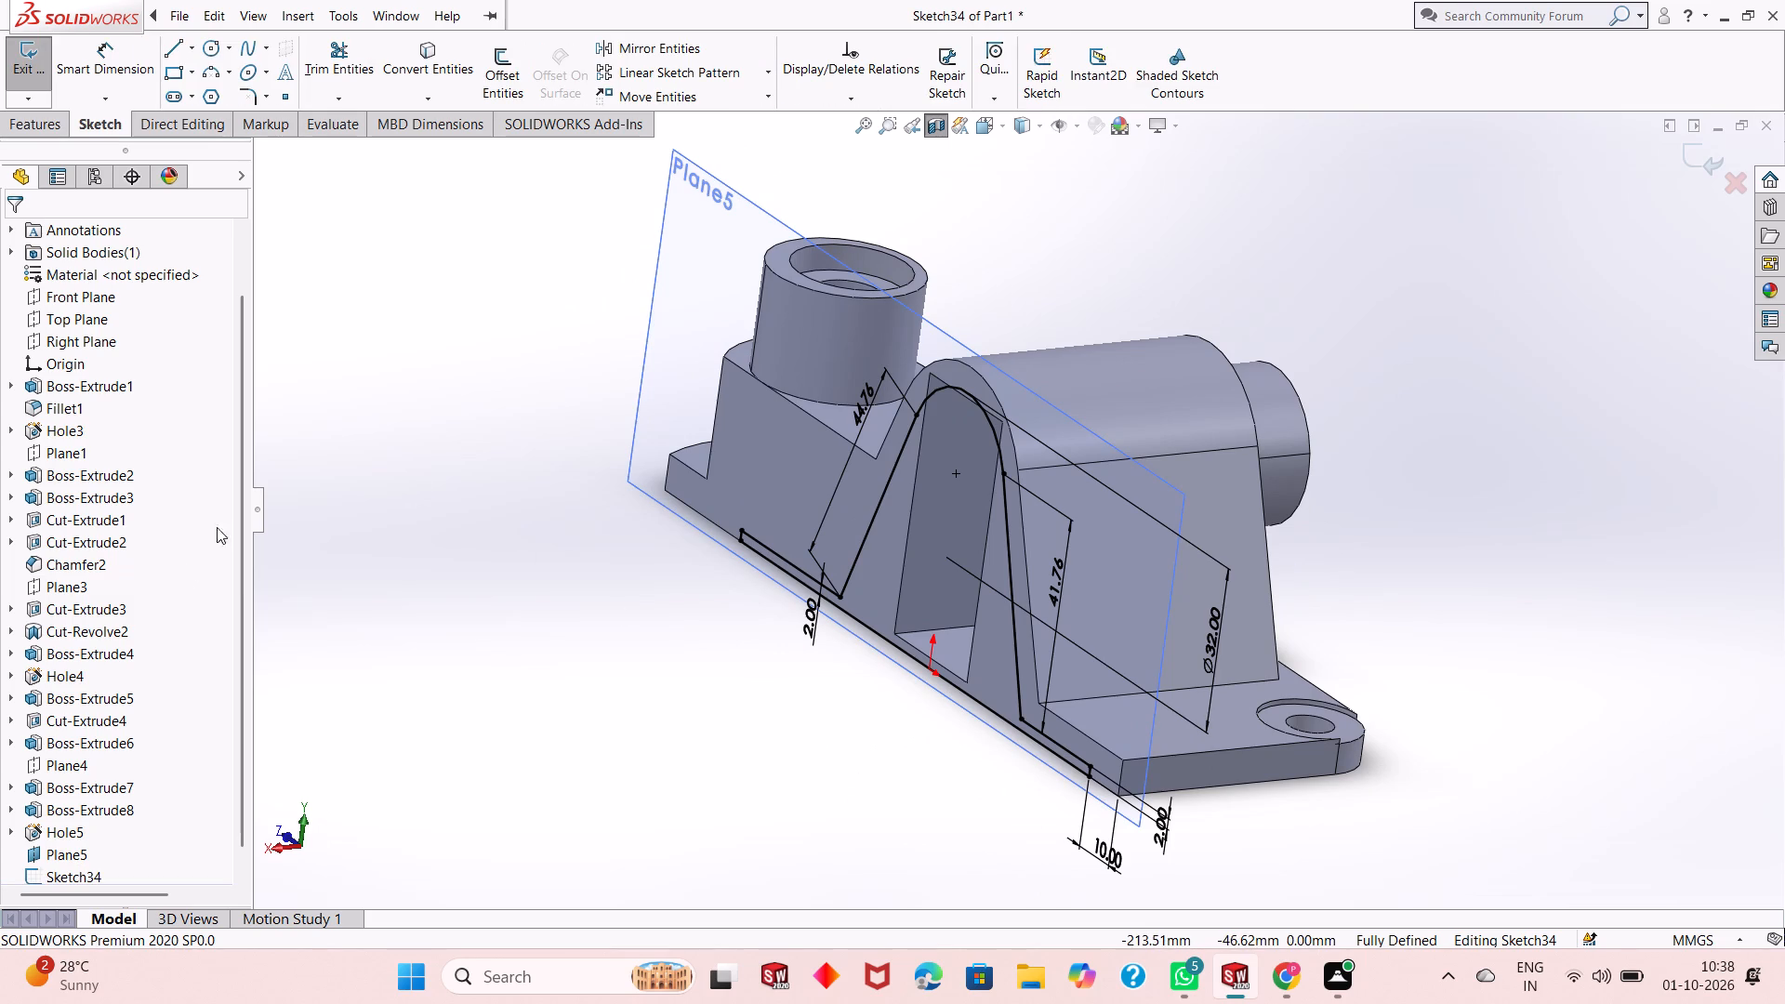
Cut the cavity profile on Plane5 into the body as a Mid Plane extruded cut with a depth of 90 mm.
{"action": "left_click", "coordinate": [57, 122]}
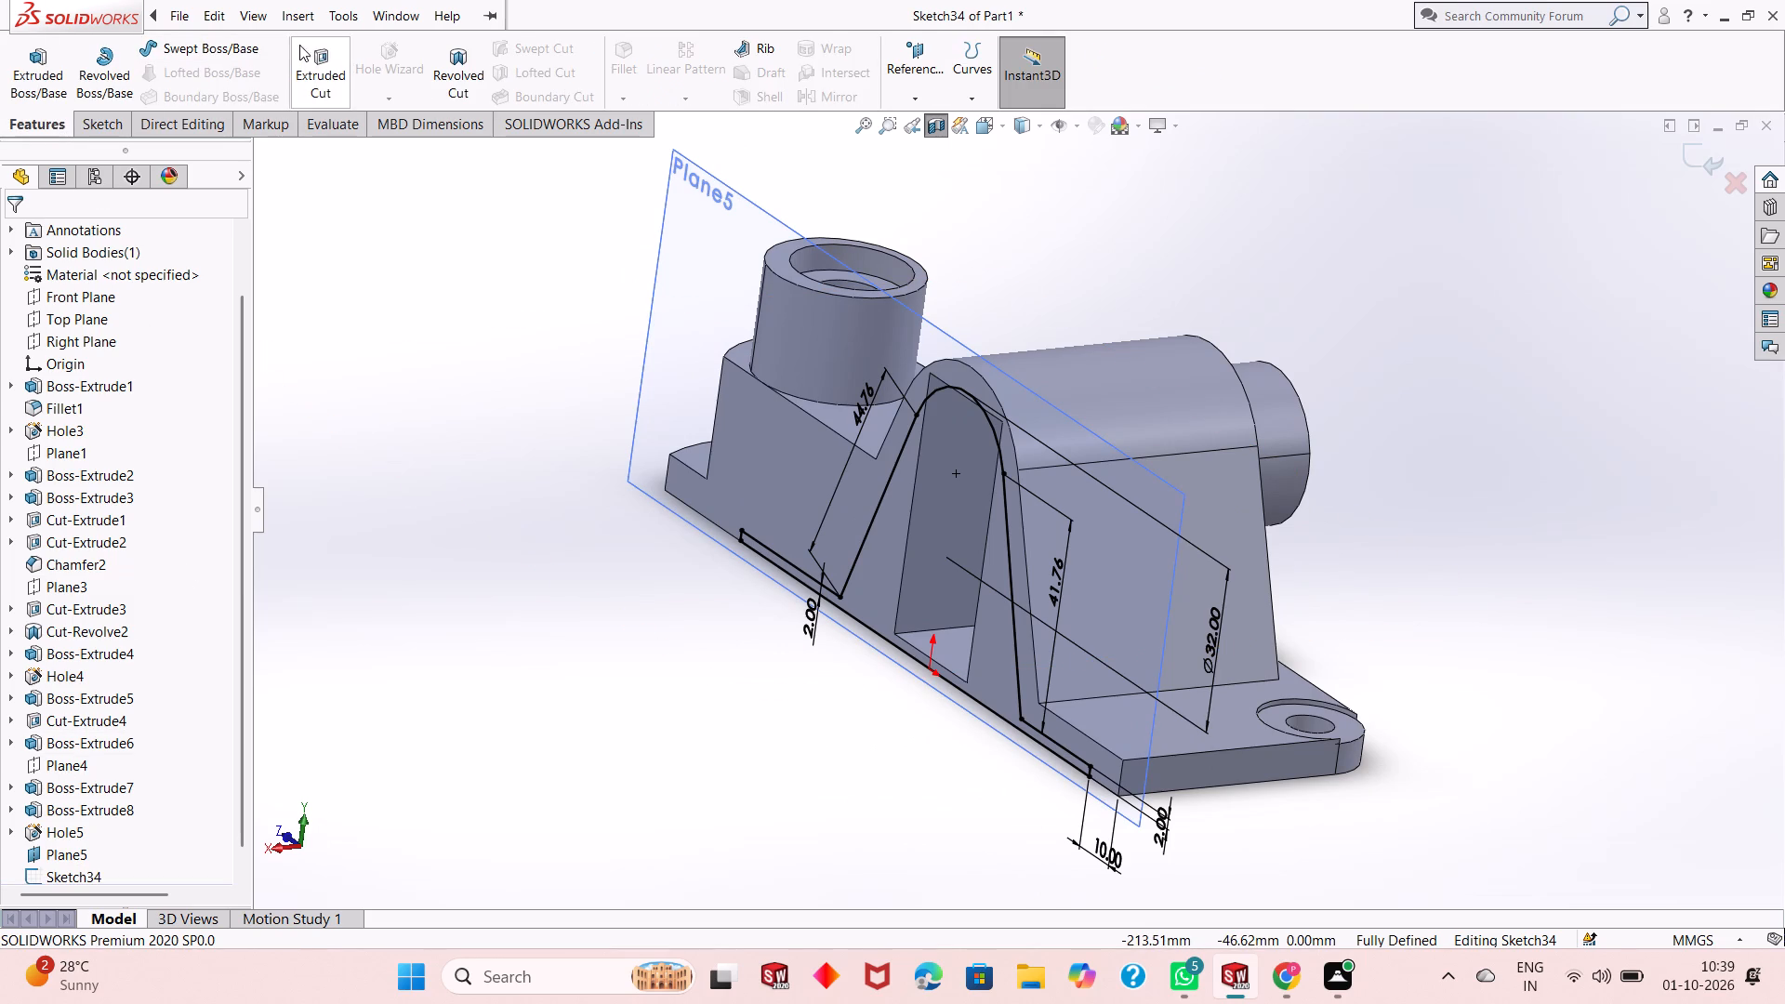
{"action": "left_click", "coordinate": [309, 46]}
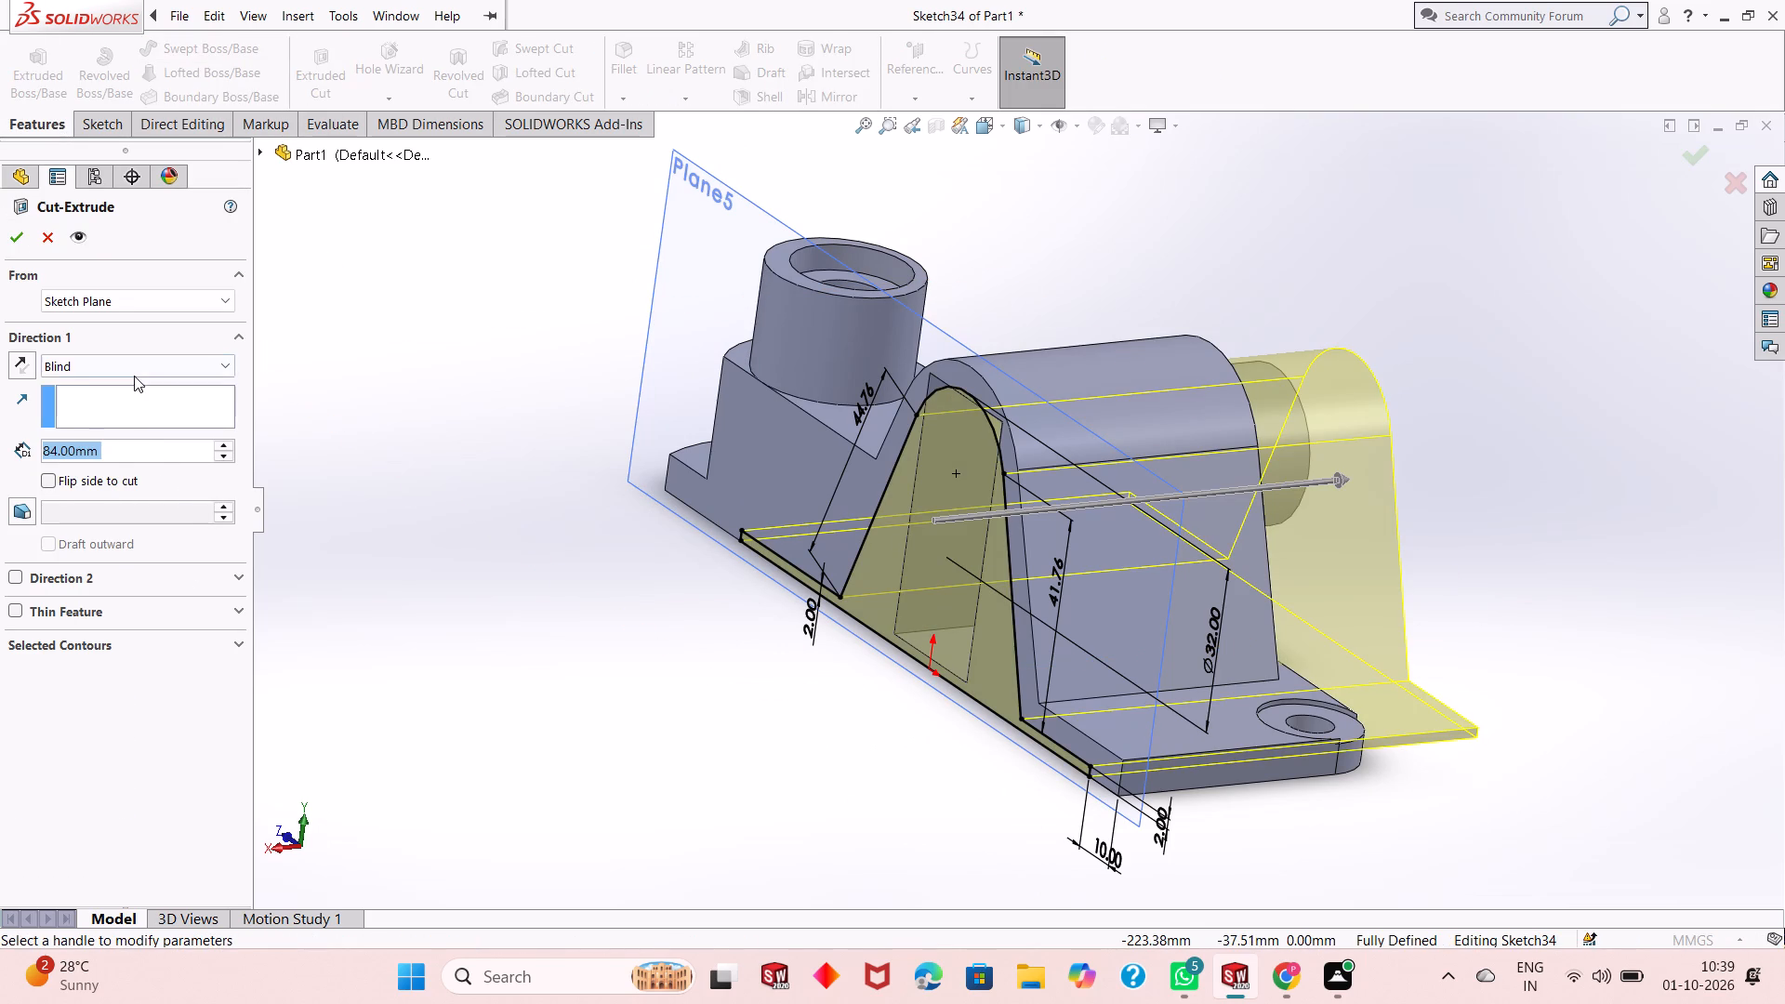
{"action": "left_click", "coordinate": [134, 376]}
{"action": "left_click", "coordinate": [137, 516]}
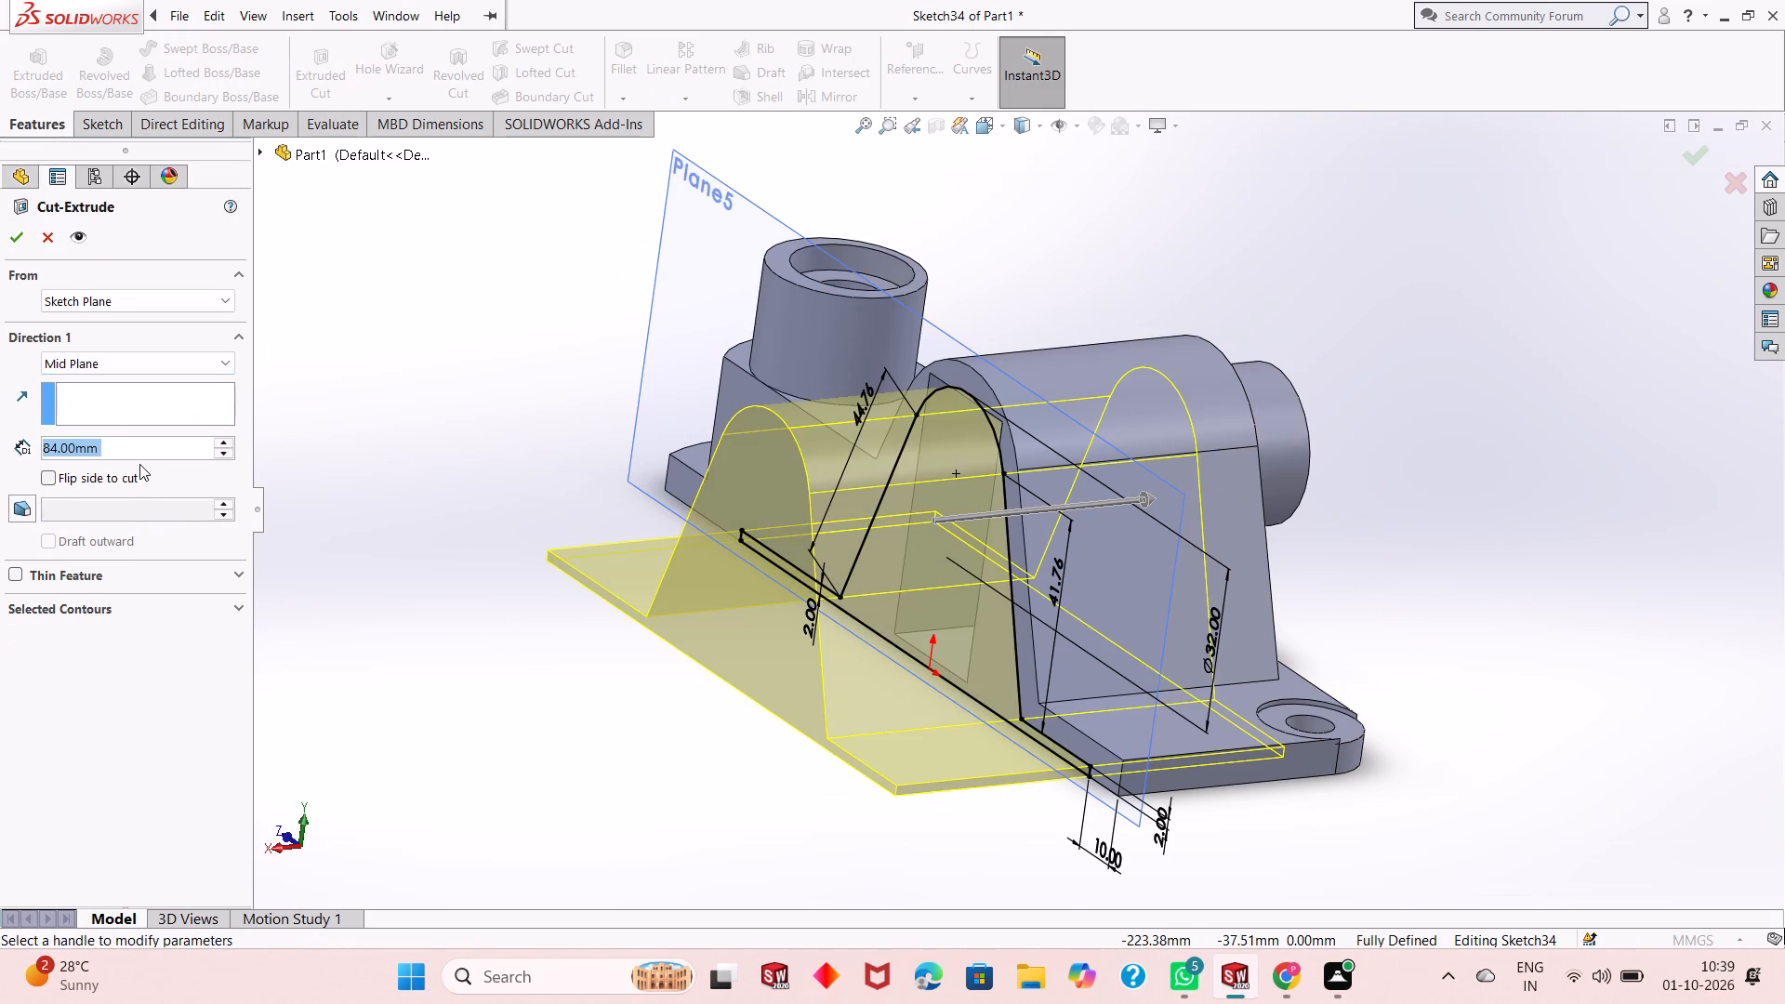
{"action": "type", "text": "90"}
{"action": "key", "text": "Return"}
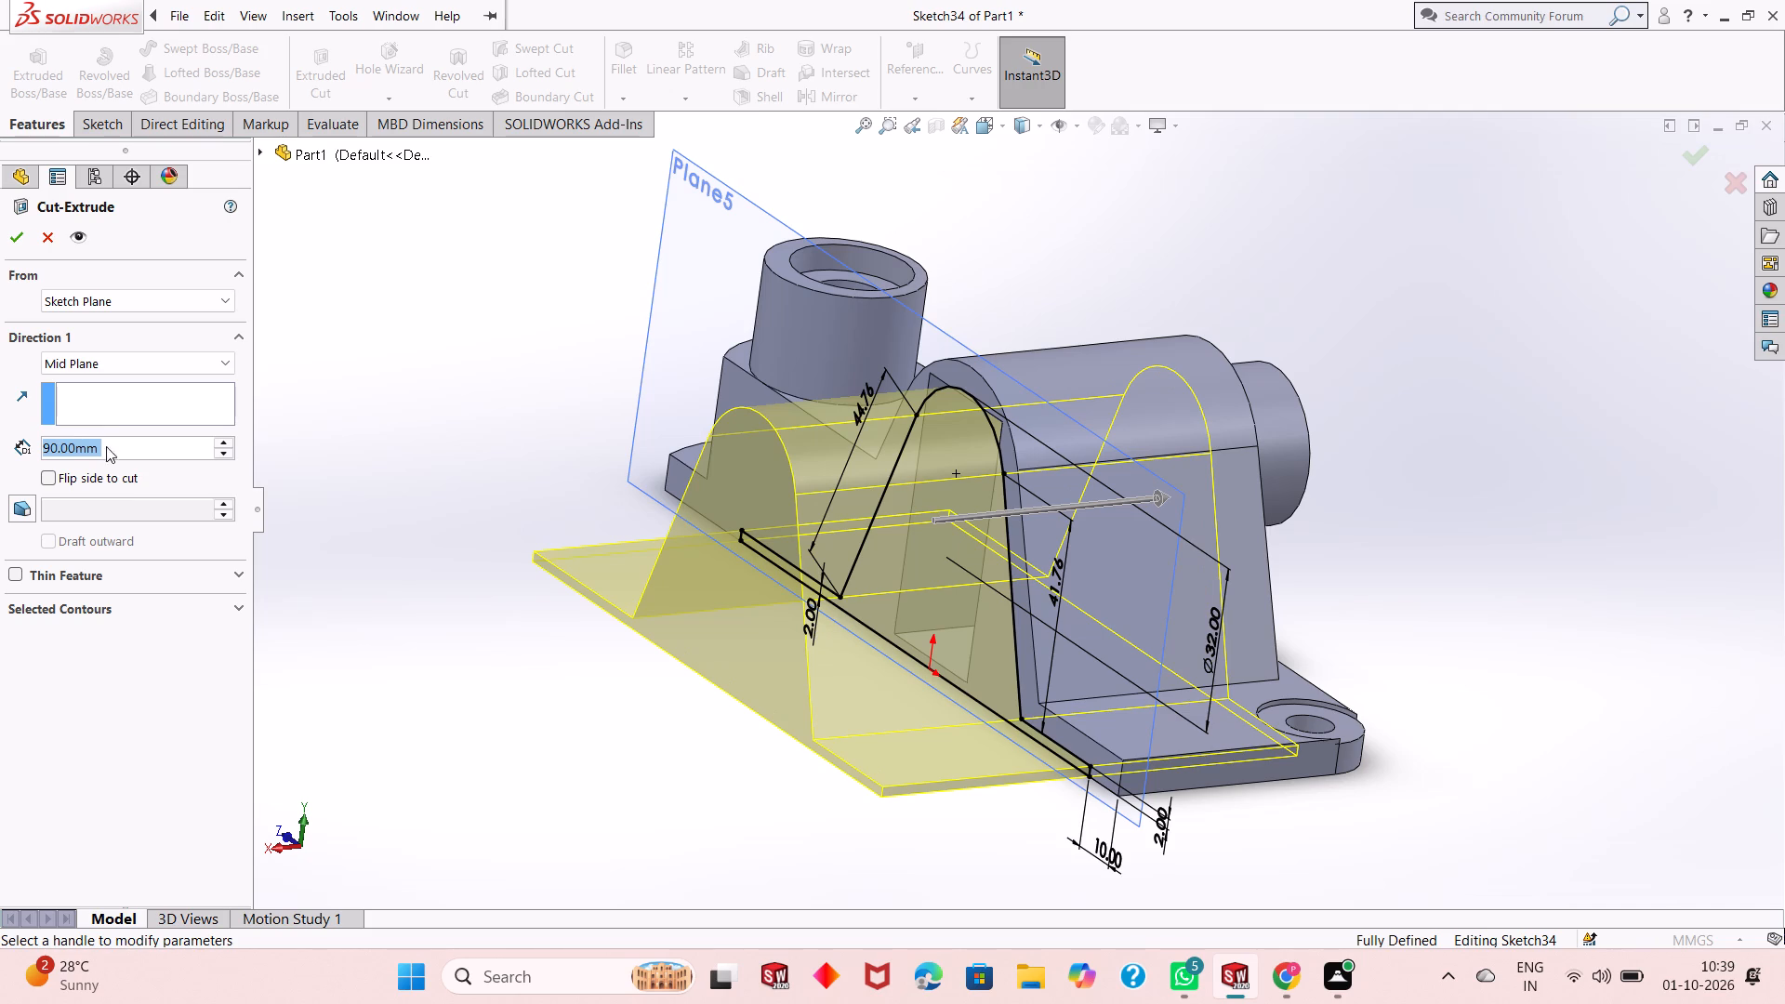
{"action": "left_click", "coordinate": [14, 233]}
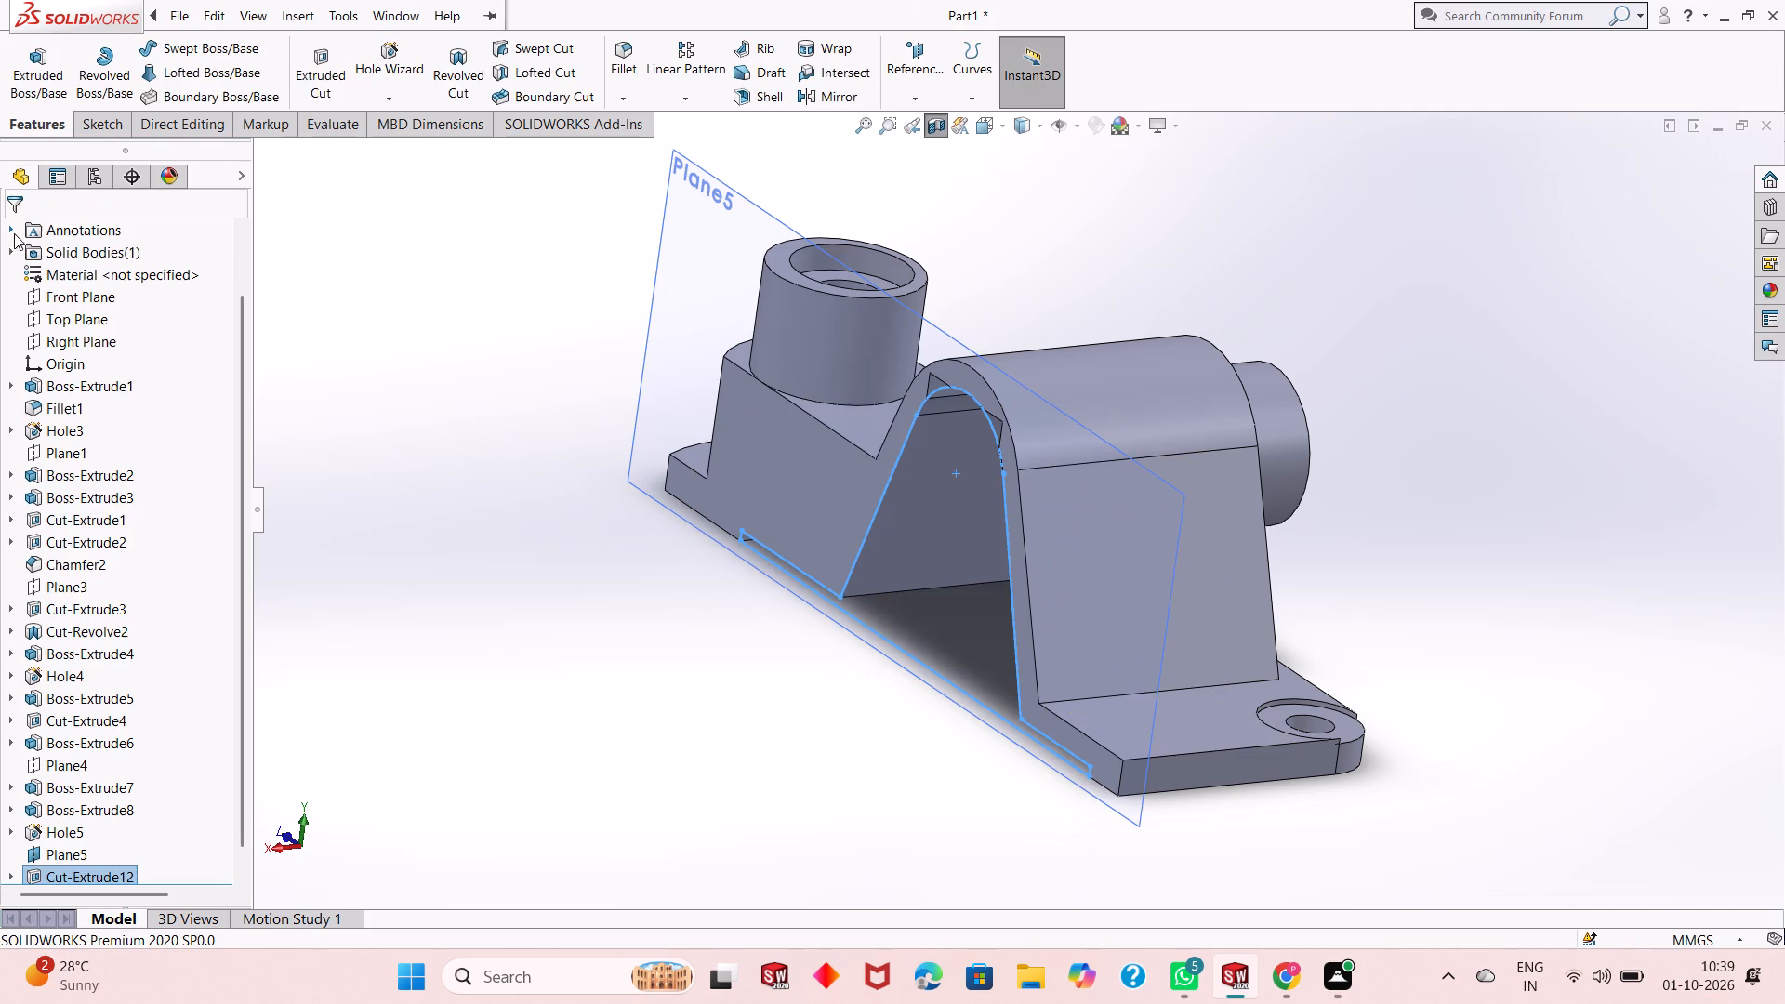
{"action": "left_click", "coordinate": [617, 591]}
Examine the cavity interior, its inner end wall and the old rectangular pocket from below, obliquely and normal to Plane5.
{"action": "middle_click_drag", "start_coordinate": [775, 645], "coordinate": [928, 538]}
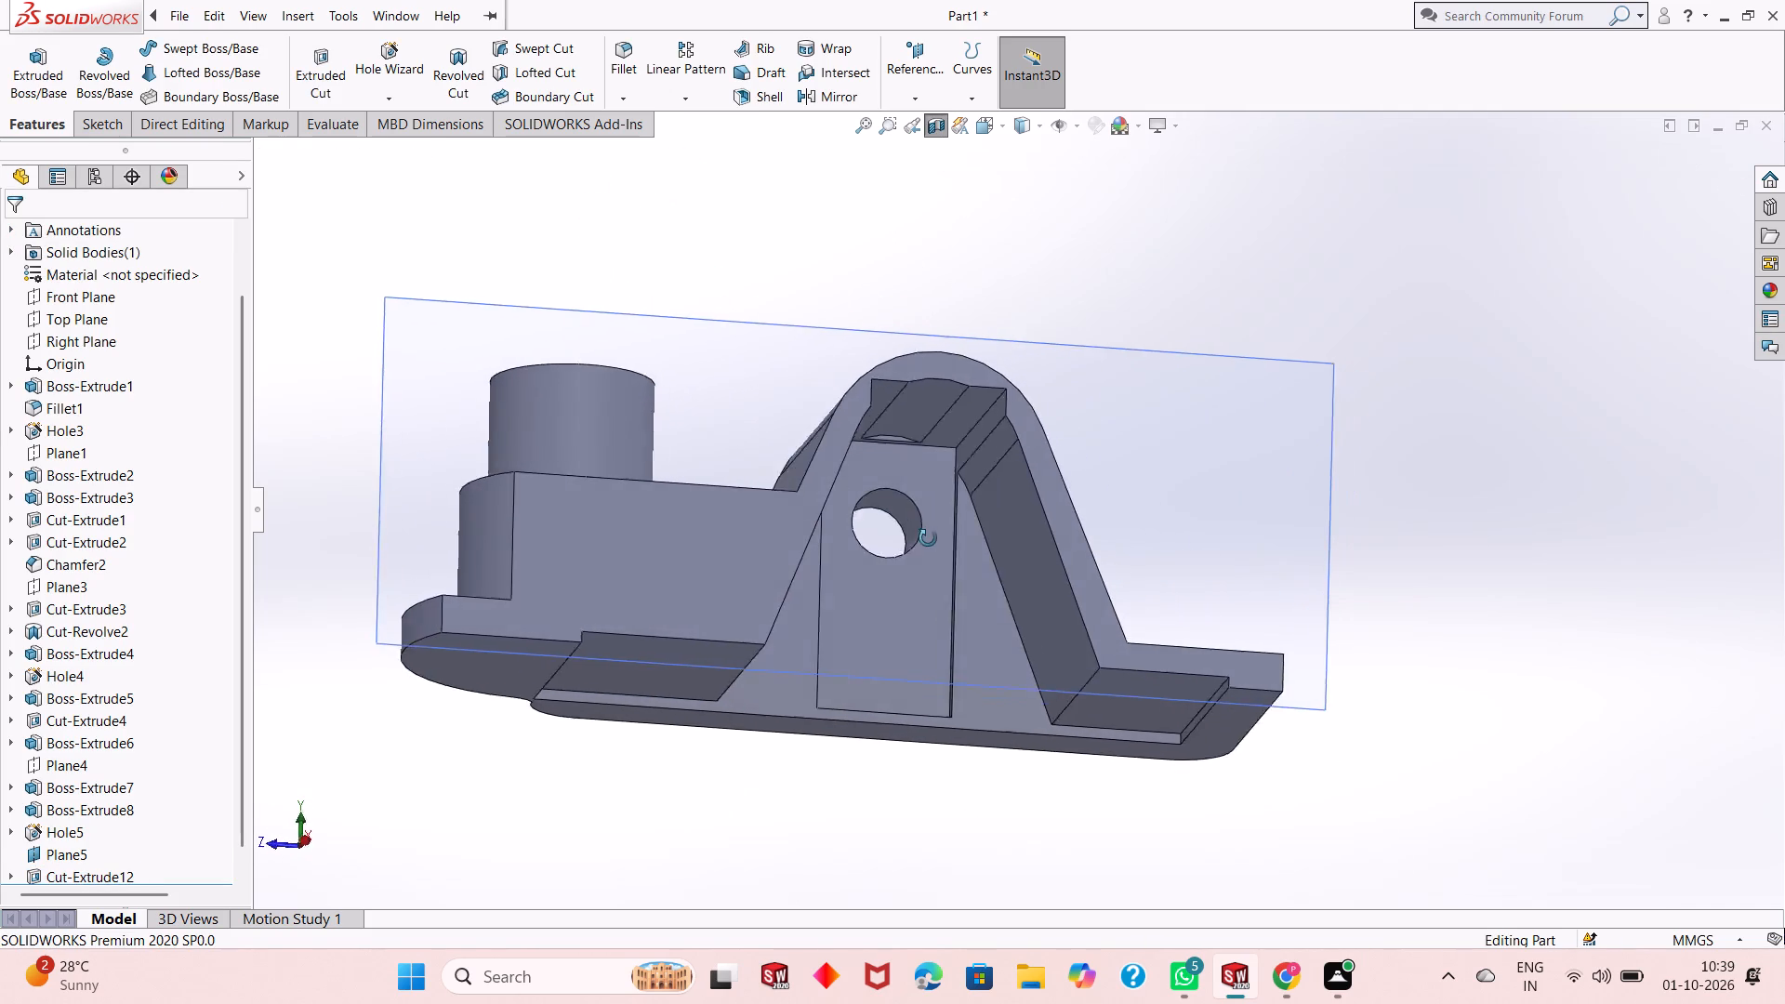
{"action": "middle_click_drag", "start_coordinate": [928, 538], "coordinate": [1070, 199]}
{"action": "scroll", "coordinate": [792, 564], "scroll_direction": "up", "scroll_amount": 1}
{"action": "middle_click_drag", "start_coordinate": [1006, 716], "coordinate": [1018, 650]}
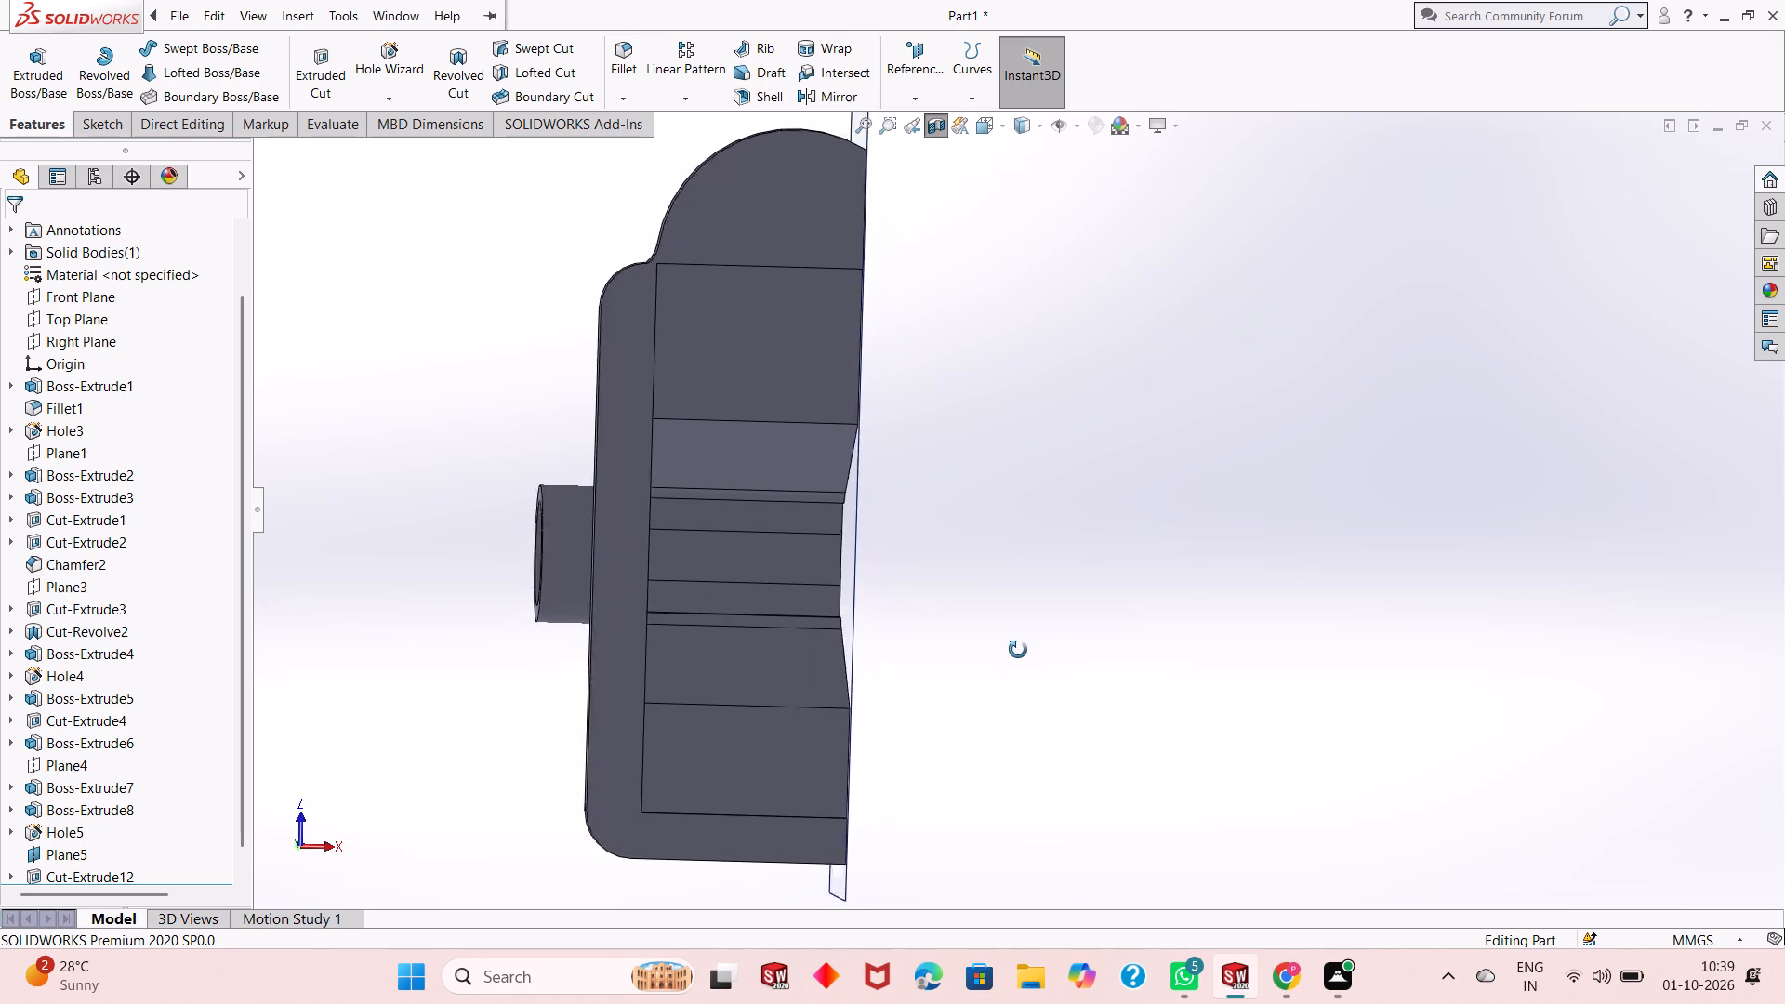
{"action": "middle_click_drag", "start_coordinate": [1018, 650], "coordinate": [1002, 660]}
{"action": "scroll", "coordinate": [588, 540], "scroll_direction": "down", "scroll_amount": 3}
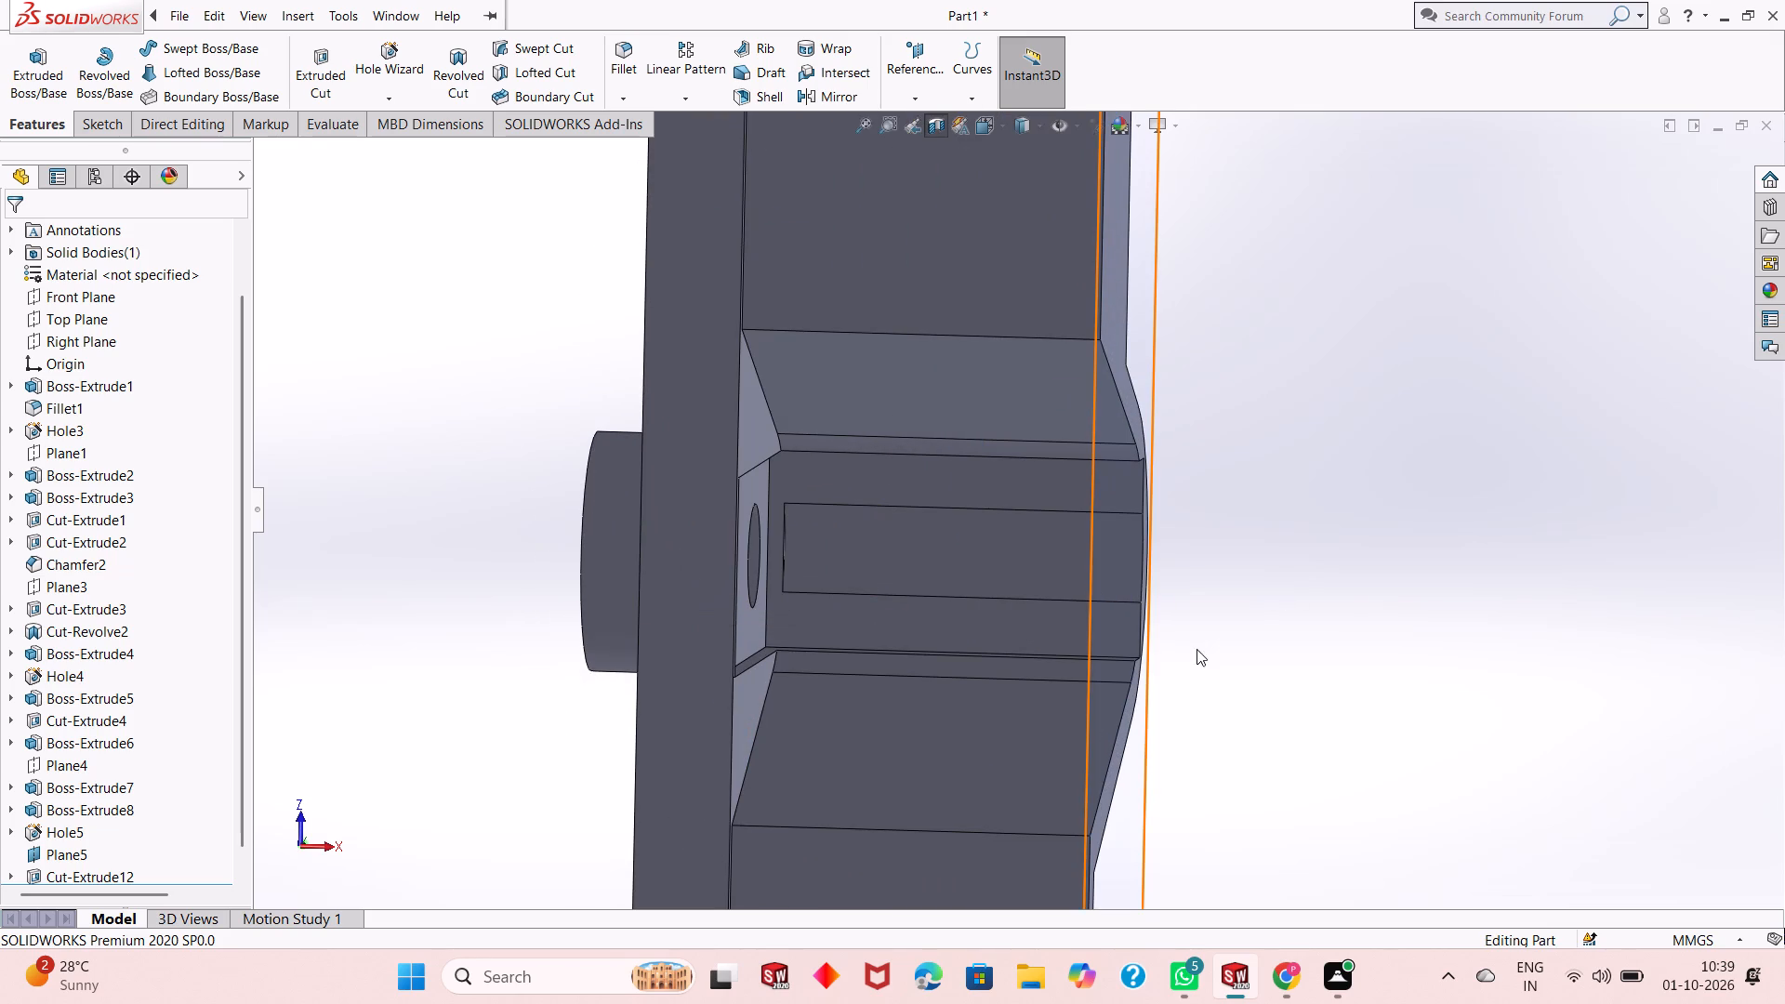
{"action": "scroll", "coordinate": [861, 581], "scroll_direction": "up", "scroll_amount": 1}
{"action": "middle_click_drag", "start_coordinate": [1255, 547], "coordinate": [1244, 554]}
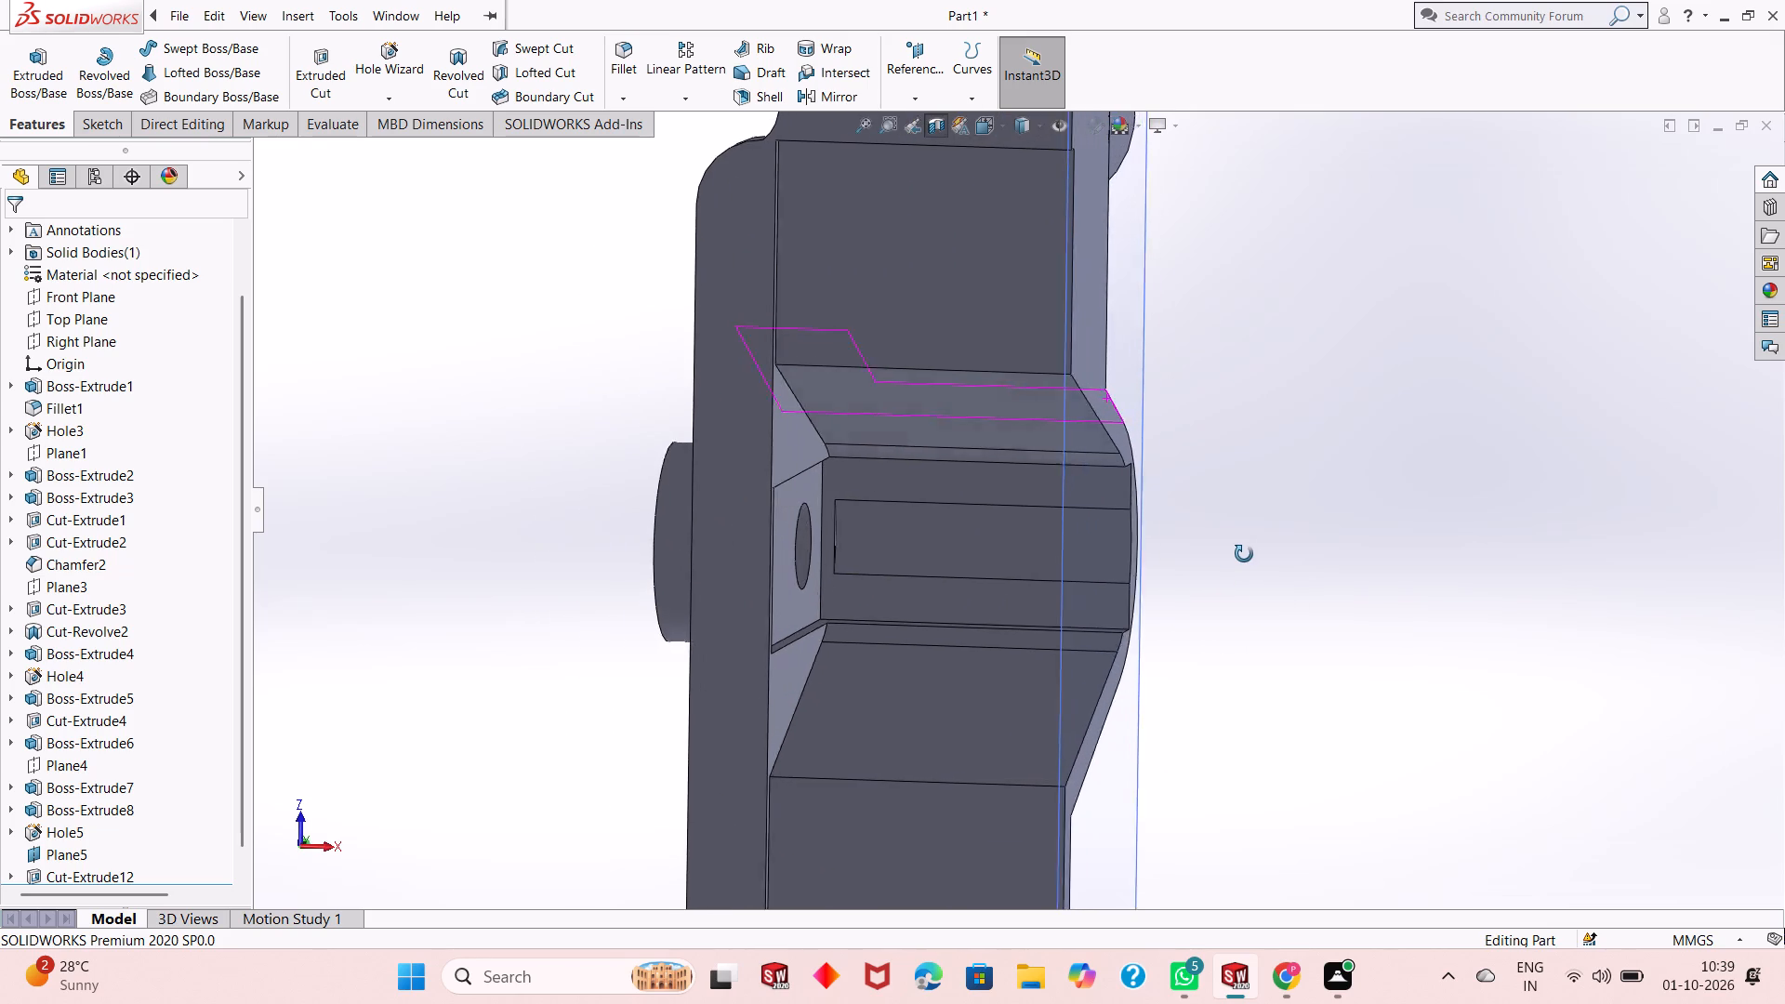
{"action": "middle_click_drag", "start_coordinate": [1244, 554], "coordinate": [1244, 667]}
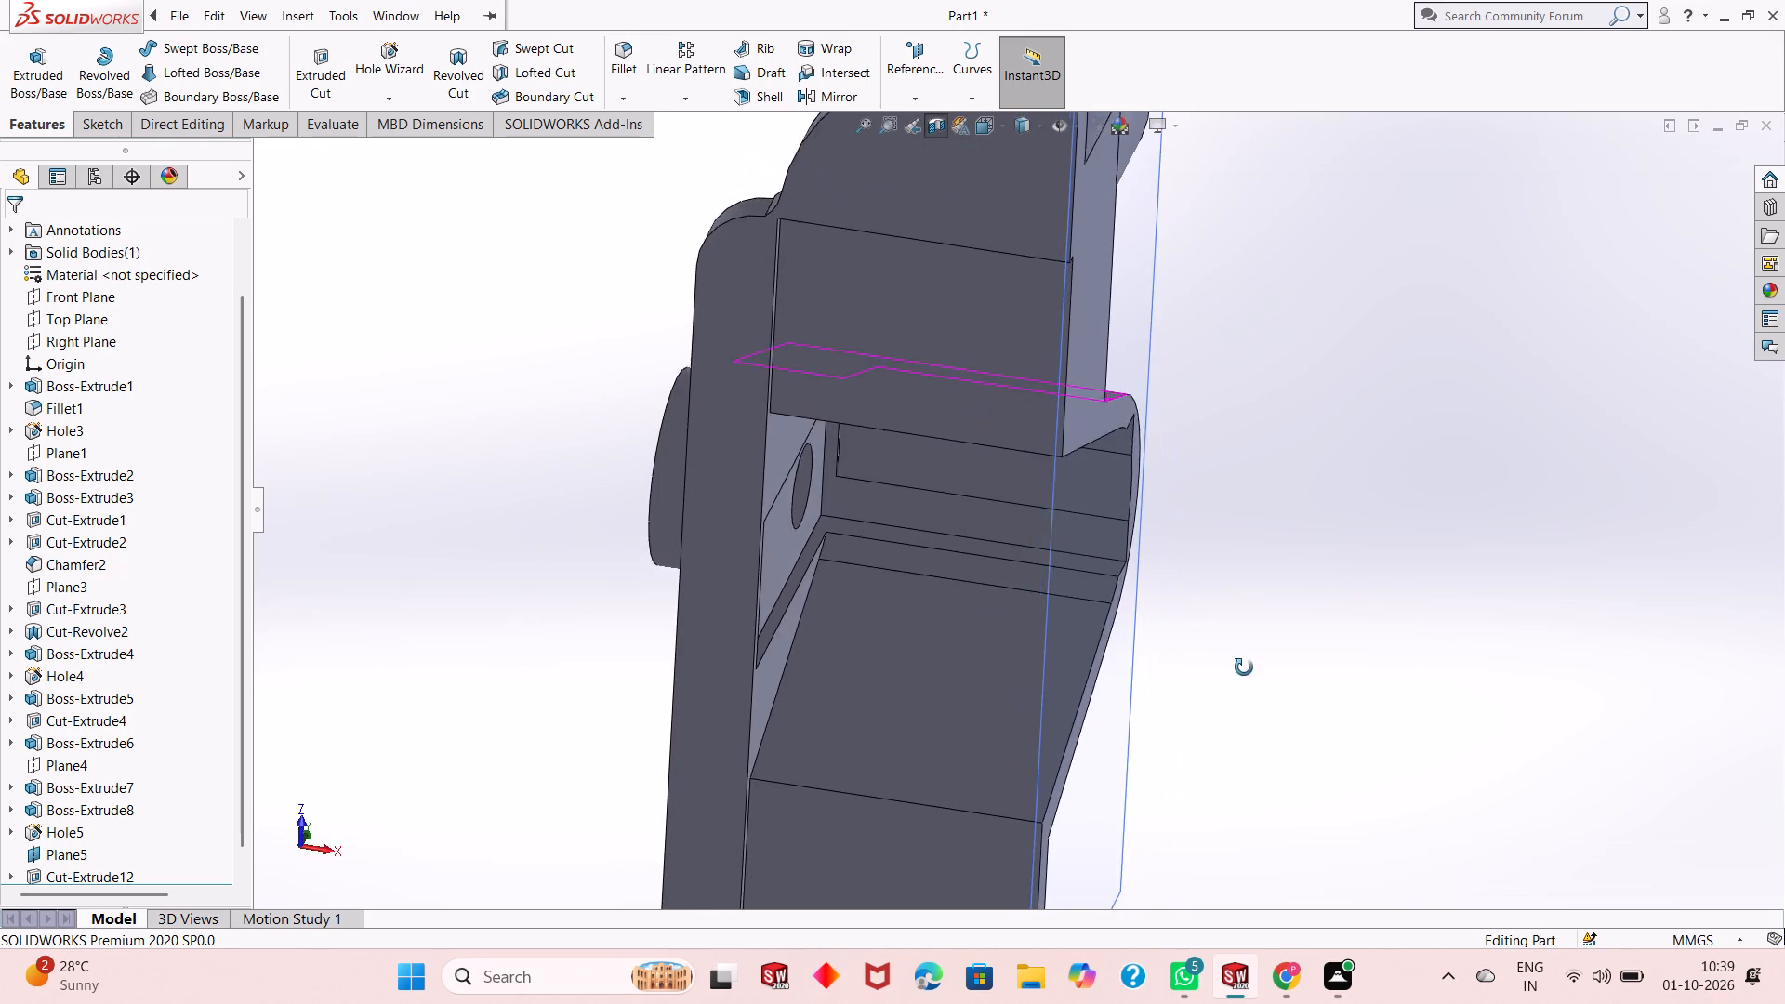
{"action": "middle_click_drag", "start_coordinate": [1244, 667], "coordinate": [1232, 996]}
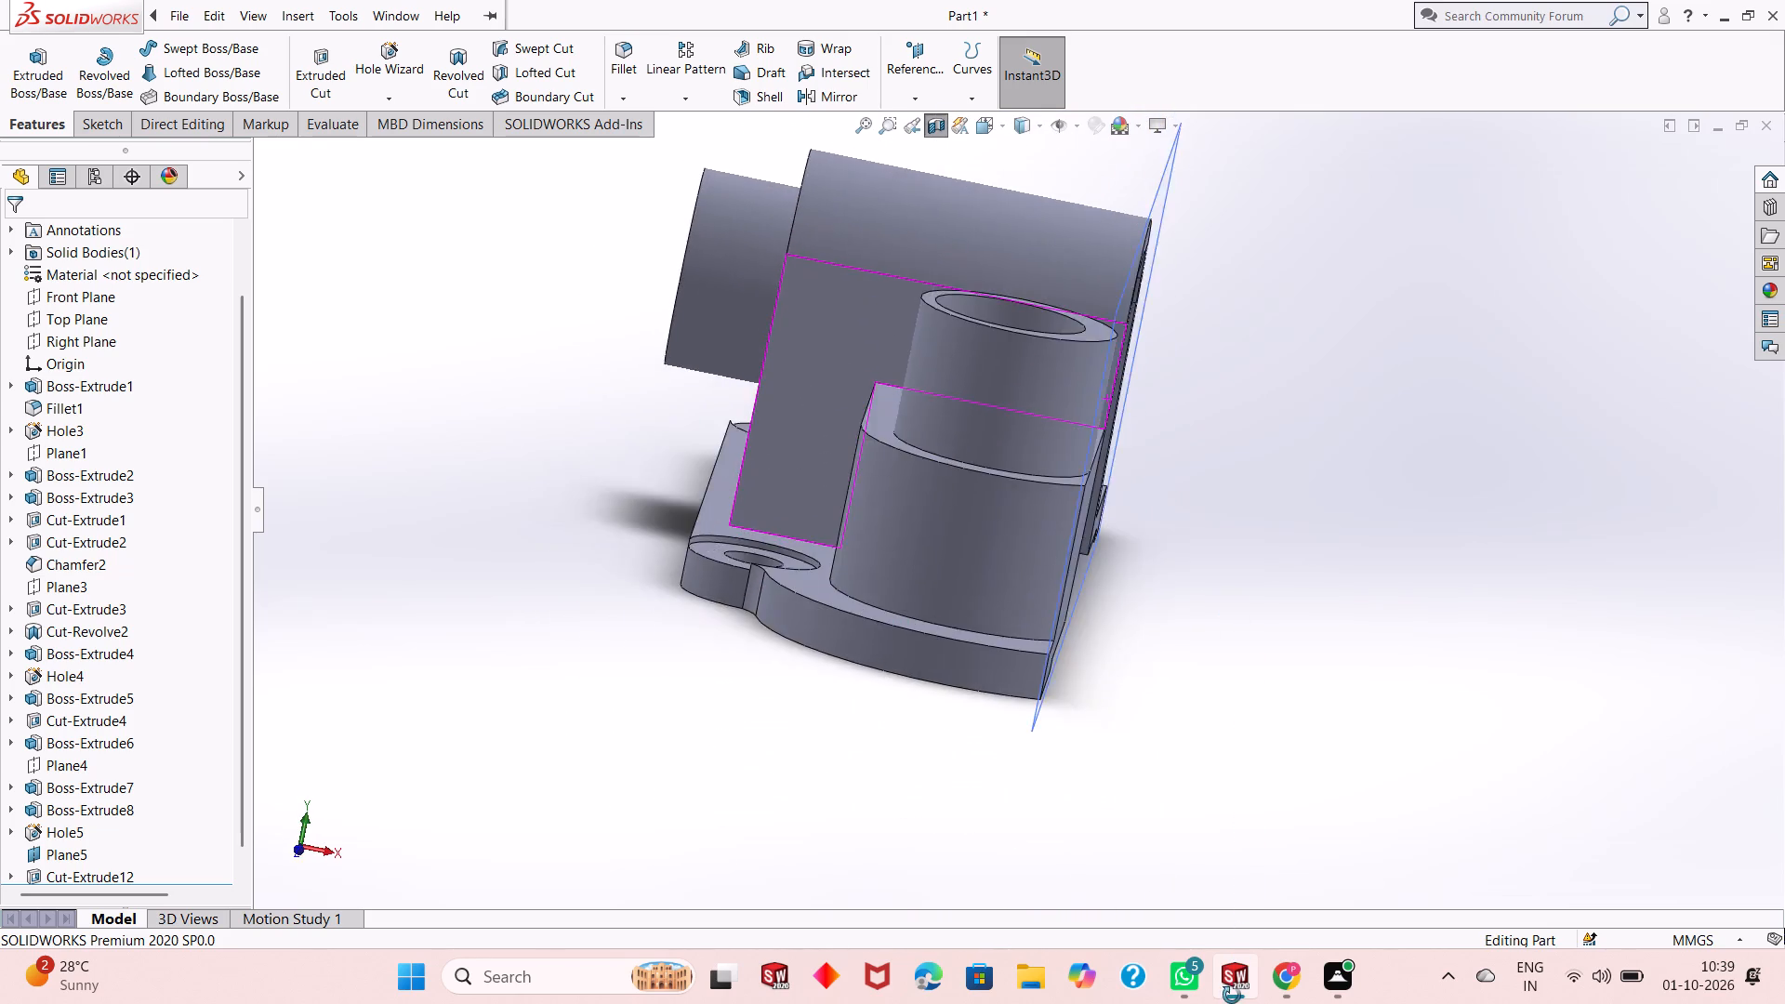
{"action": "middle_click_drag", "start_coordinate": [1232, 996], "coordinate": [1160, 677]}
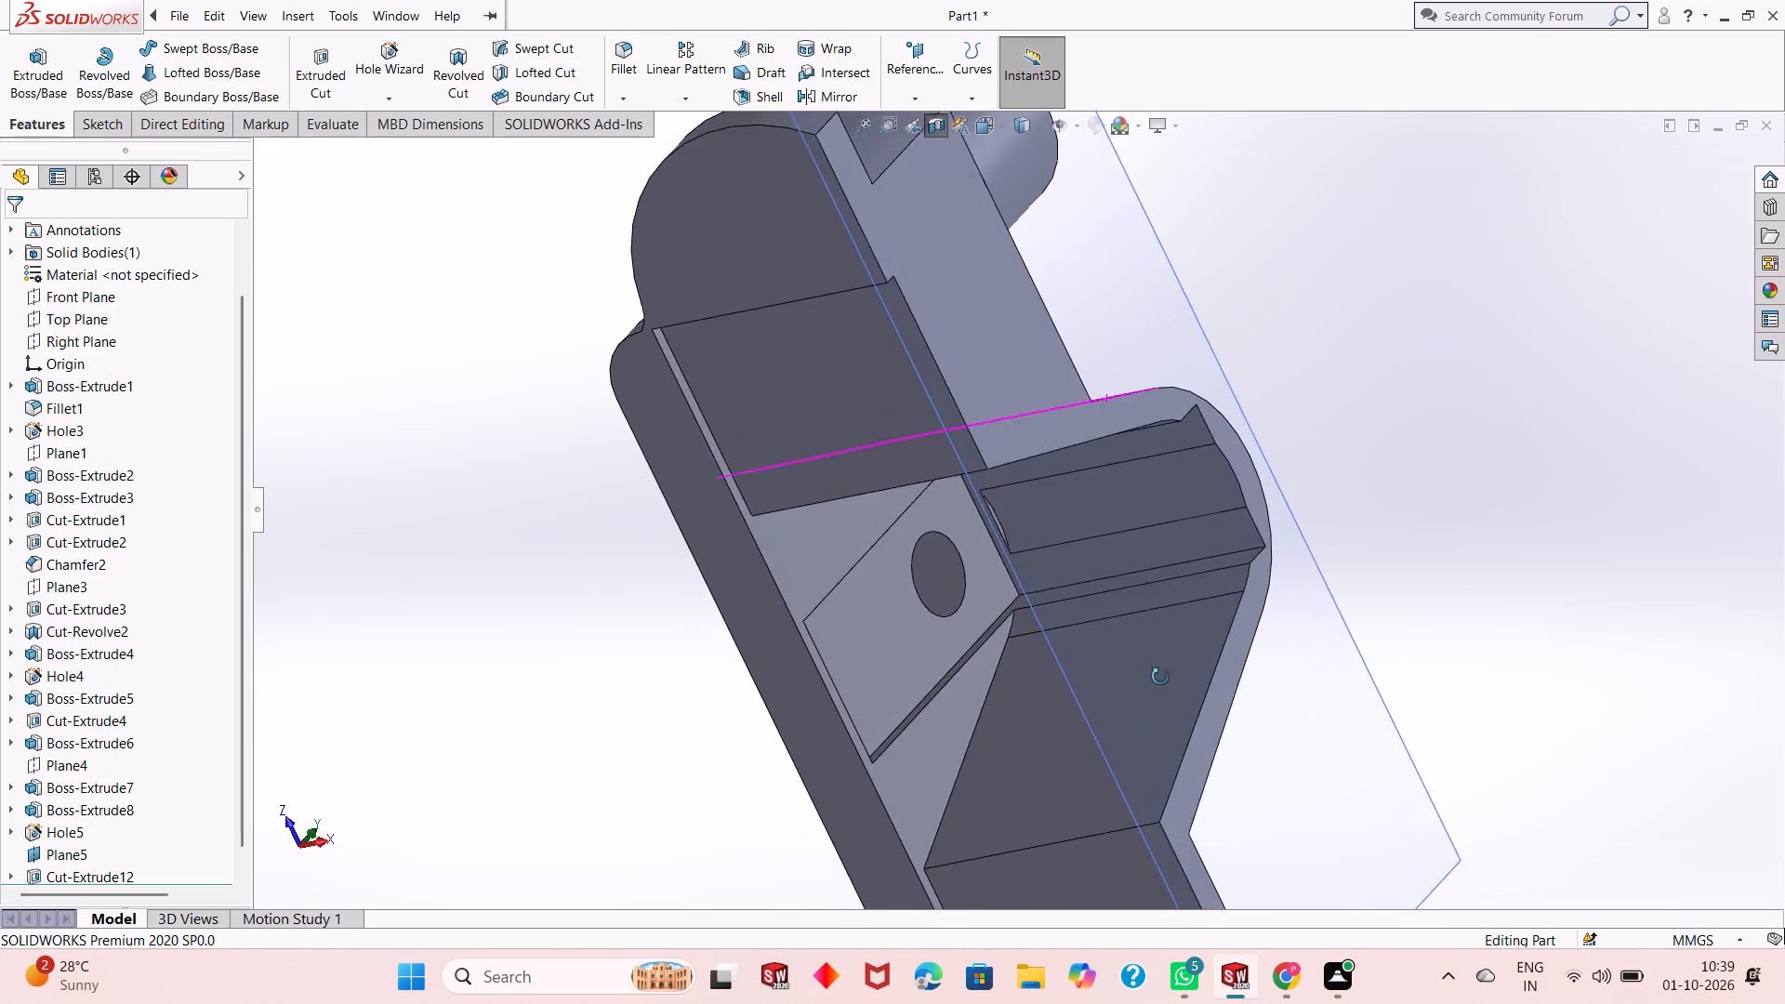
{"action": "middle_click_drag", "start_coordinate": [1160, 677], "coordinate": [1171, 783]}
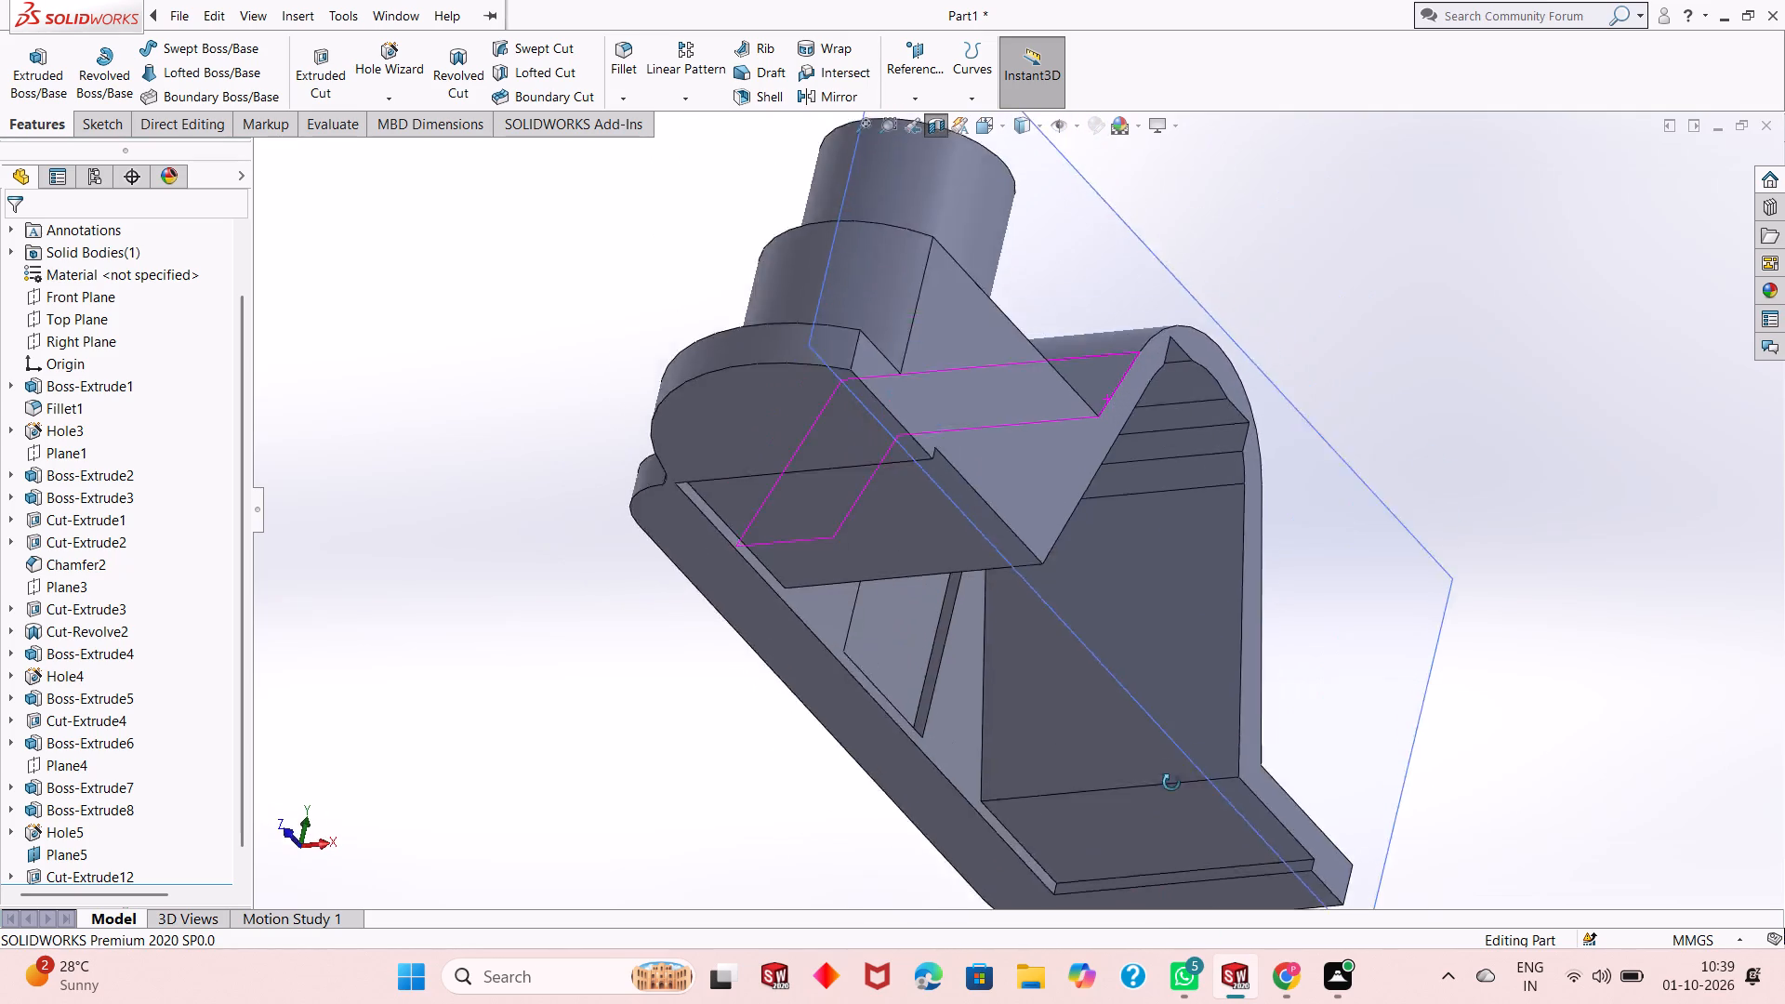
{"action": "middle_click_drag", "start_coordinate": [1171, 783], "coordinate": [1035, 755]}
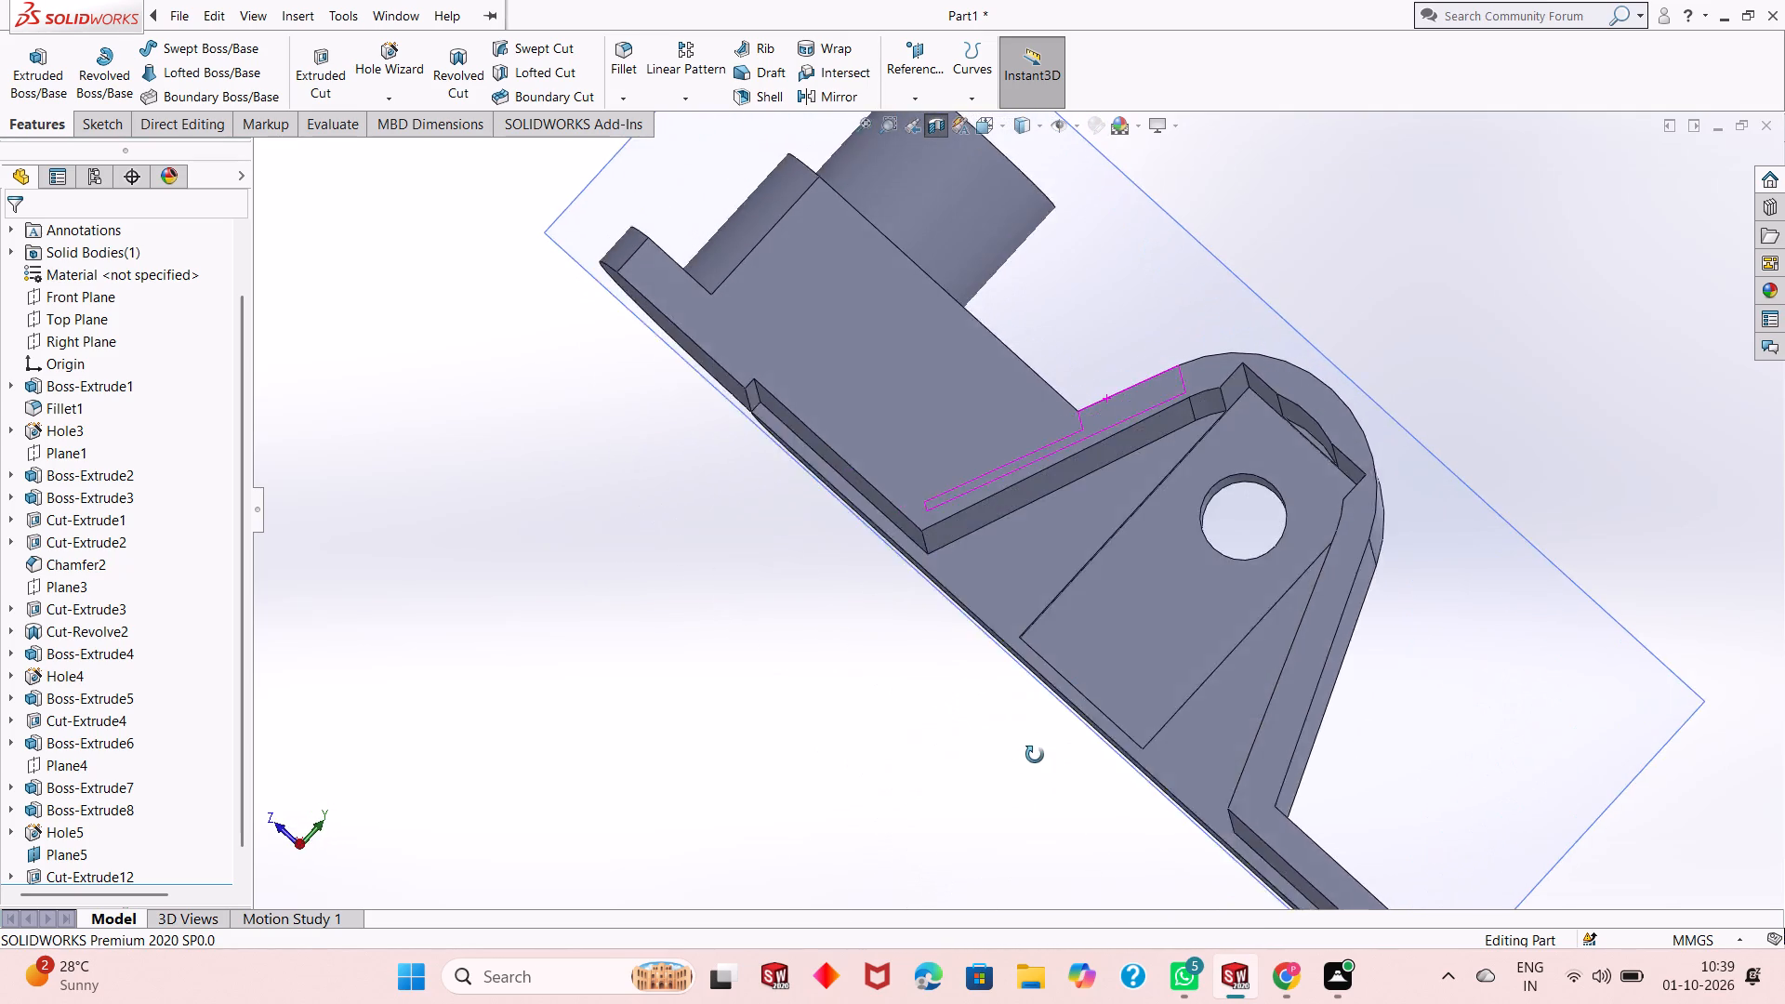
{"action": "middle_click_drag", "start_coordinate": [1035, 755], "coordinate": [1160, 865]}
{"action": "scroll", "coordinate": [947, 561], "scroll_direction": "up", "scroll_amount": 1}
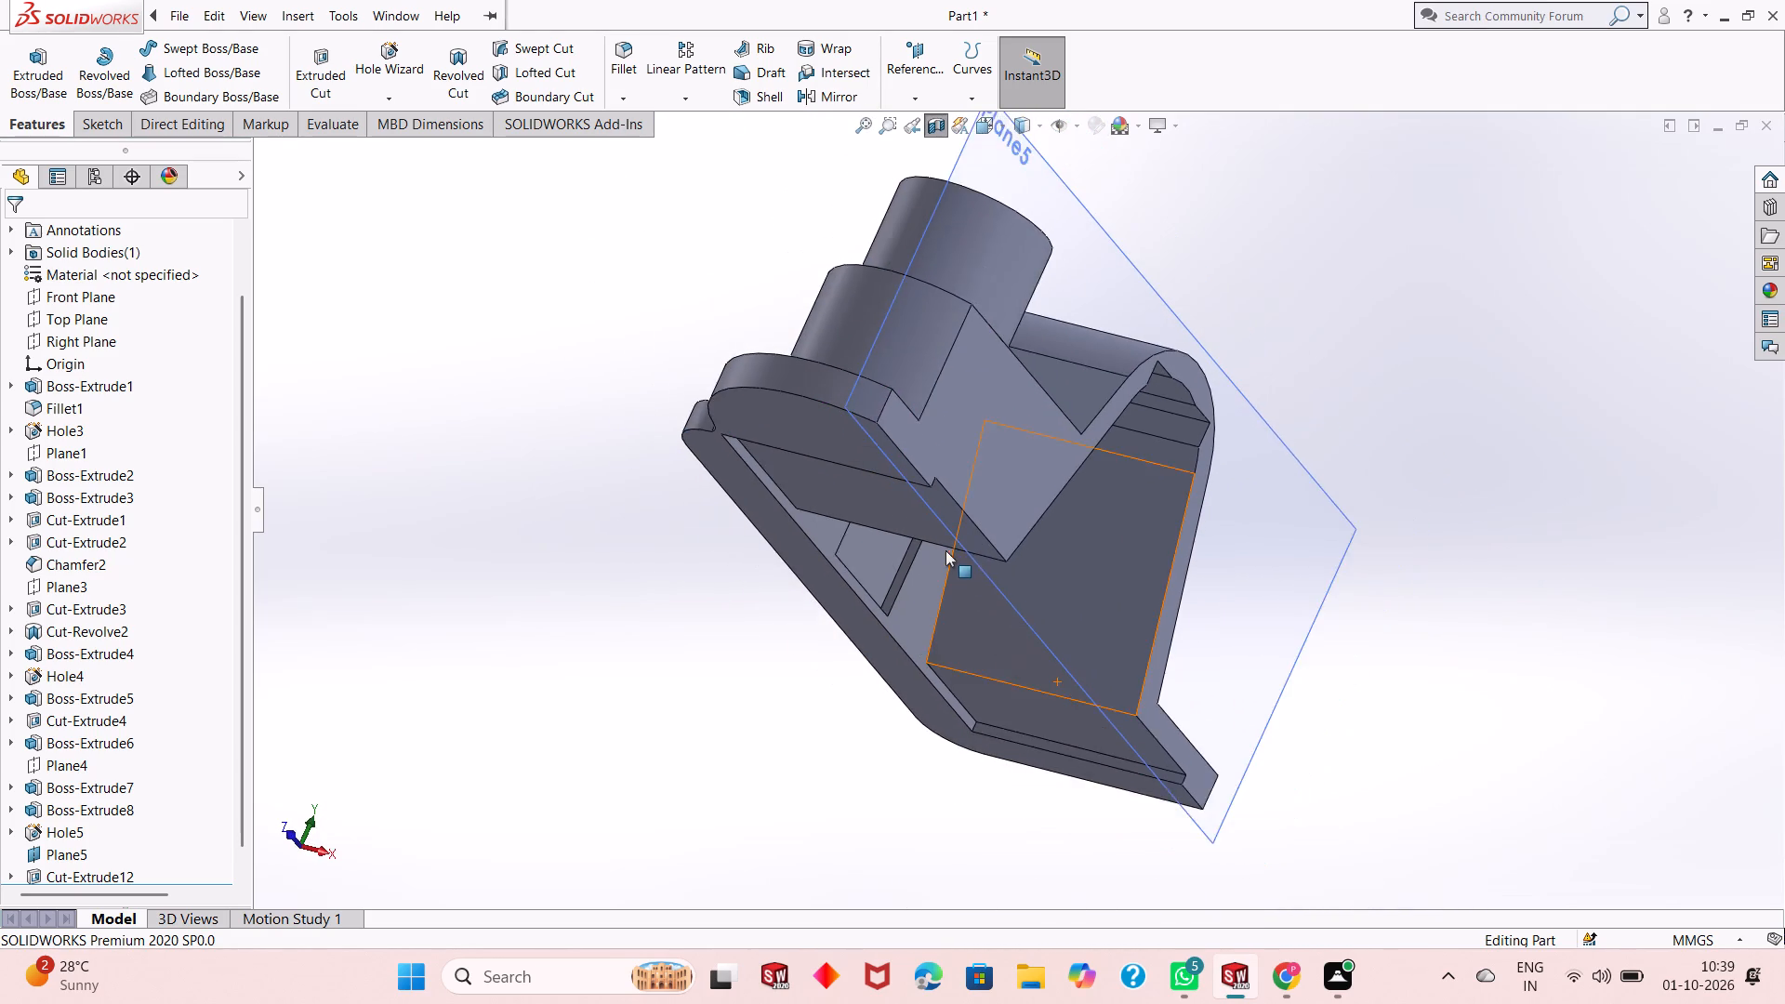
{"action": "scroll", "coordinate": [945, 550], "scroll_direction": "up", "scroll_amount": 1}
{"action": "key", "text": "ctrl+8"}
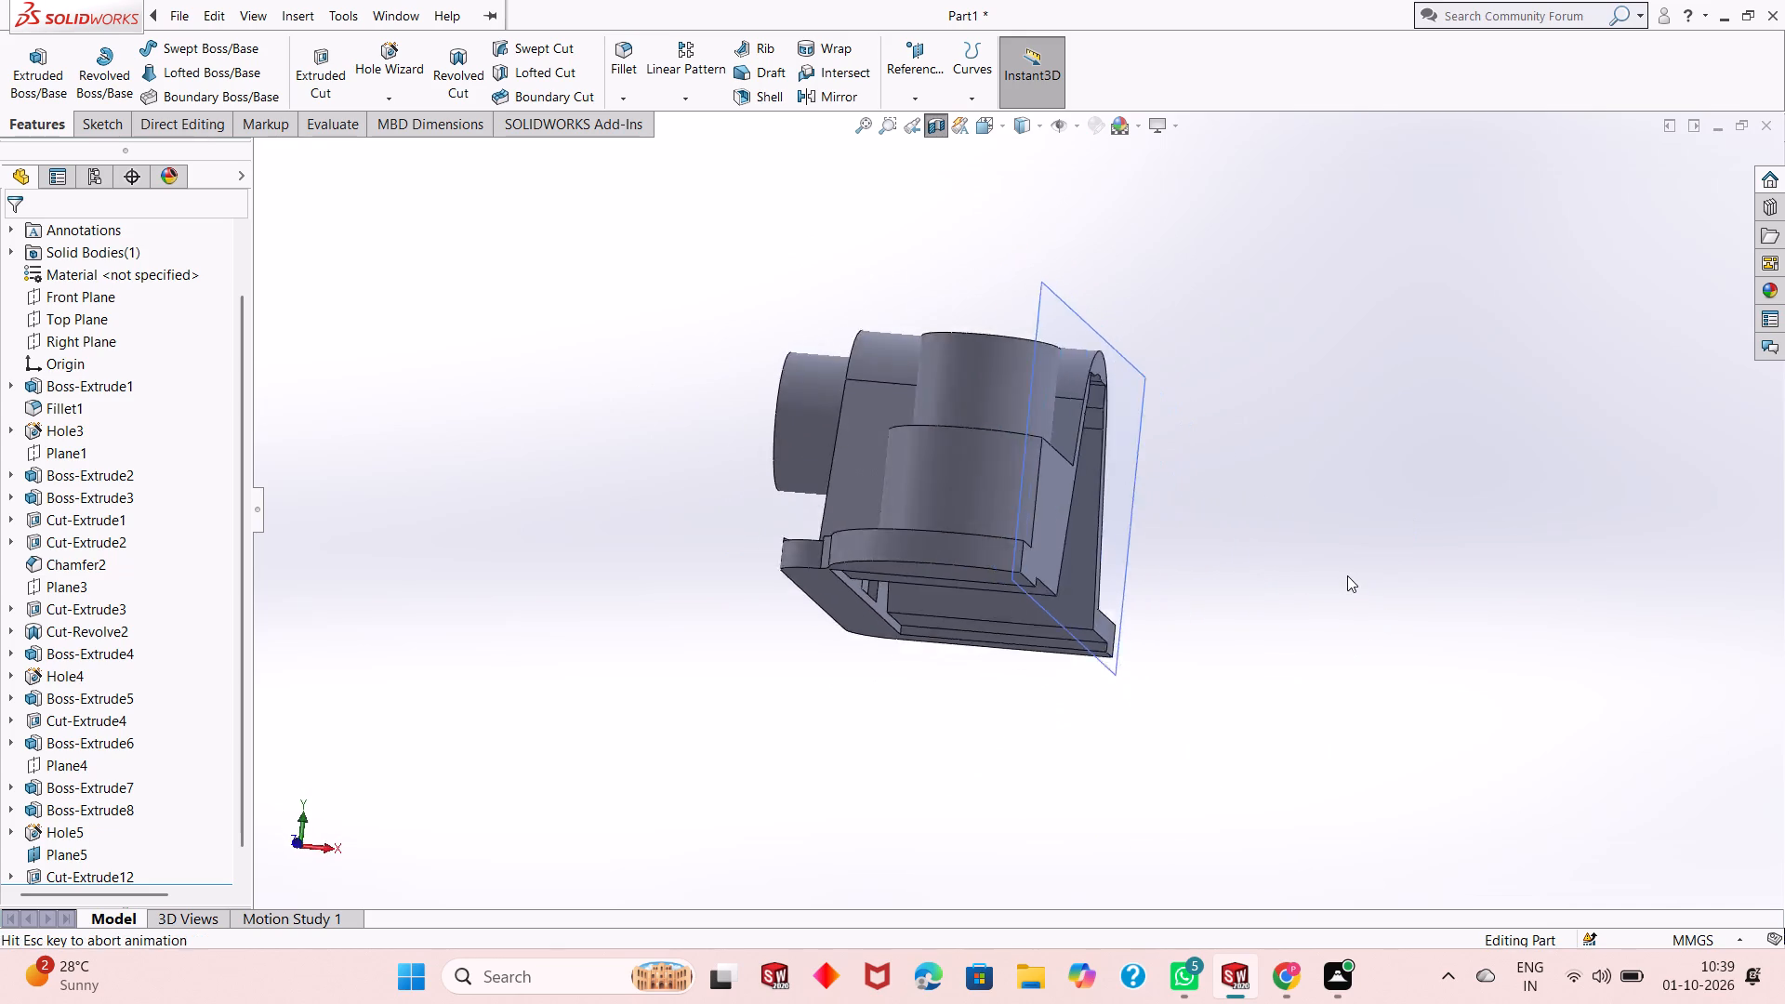
{"action": "middle_click_drag", "start_coordinate": [1347, 575], "coordinate": [1263, 576]}
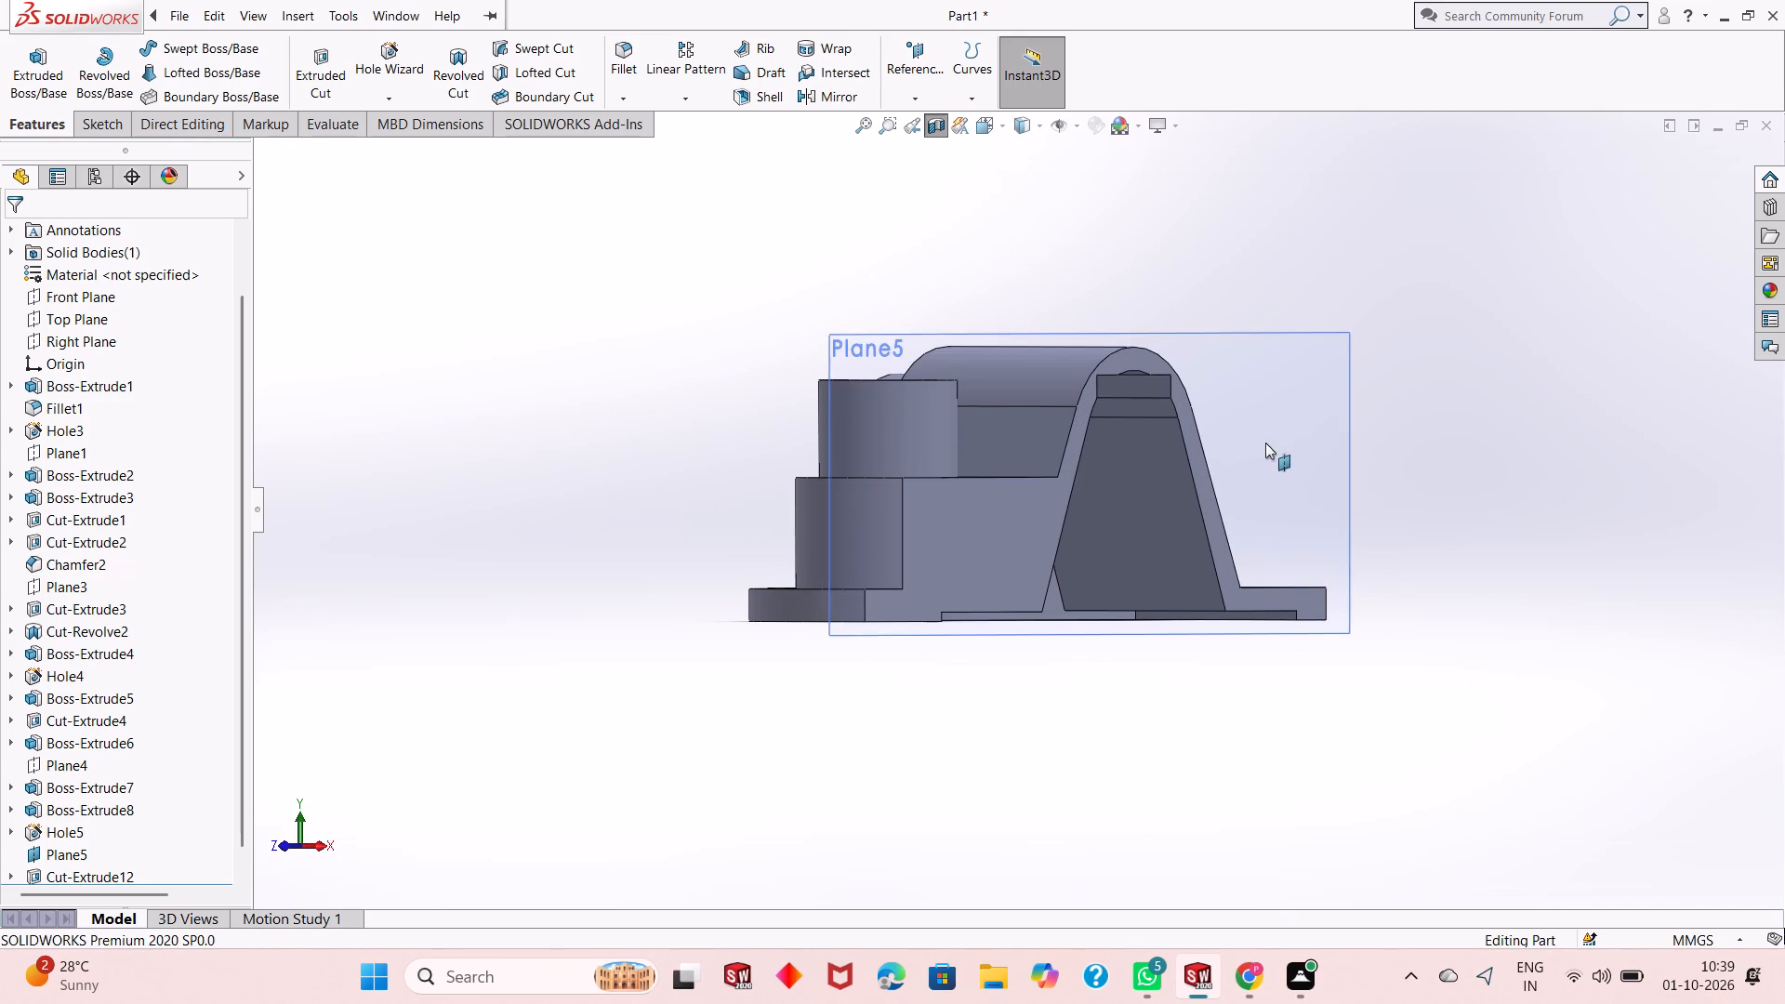
{"action": "left_click", "coordinate": [1265, 443]}
{"action": "key", "text": "ctrl+8"}
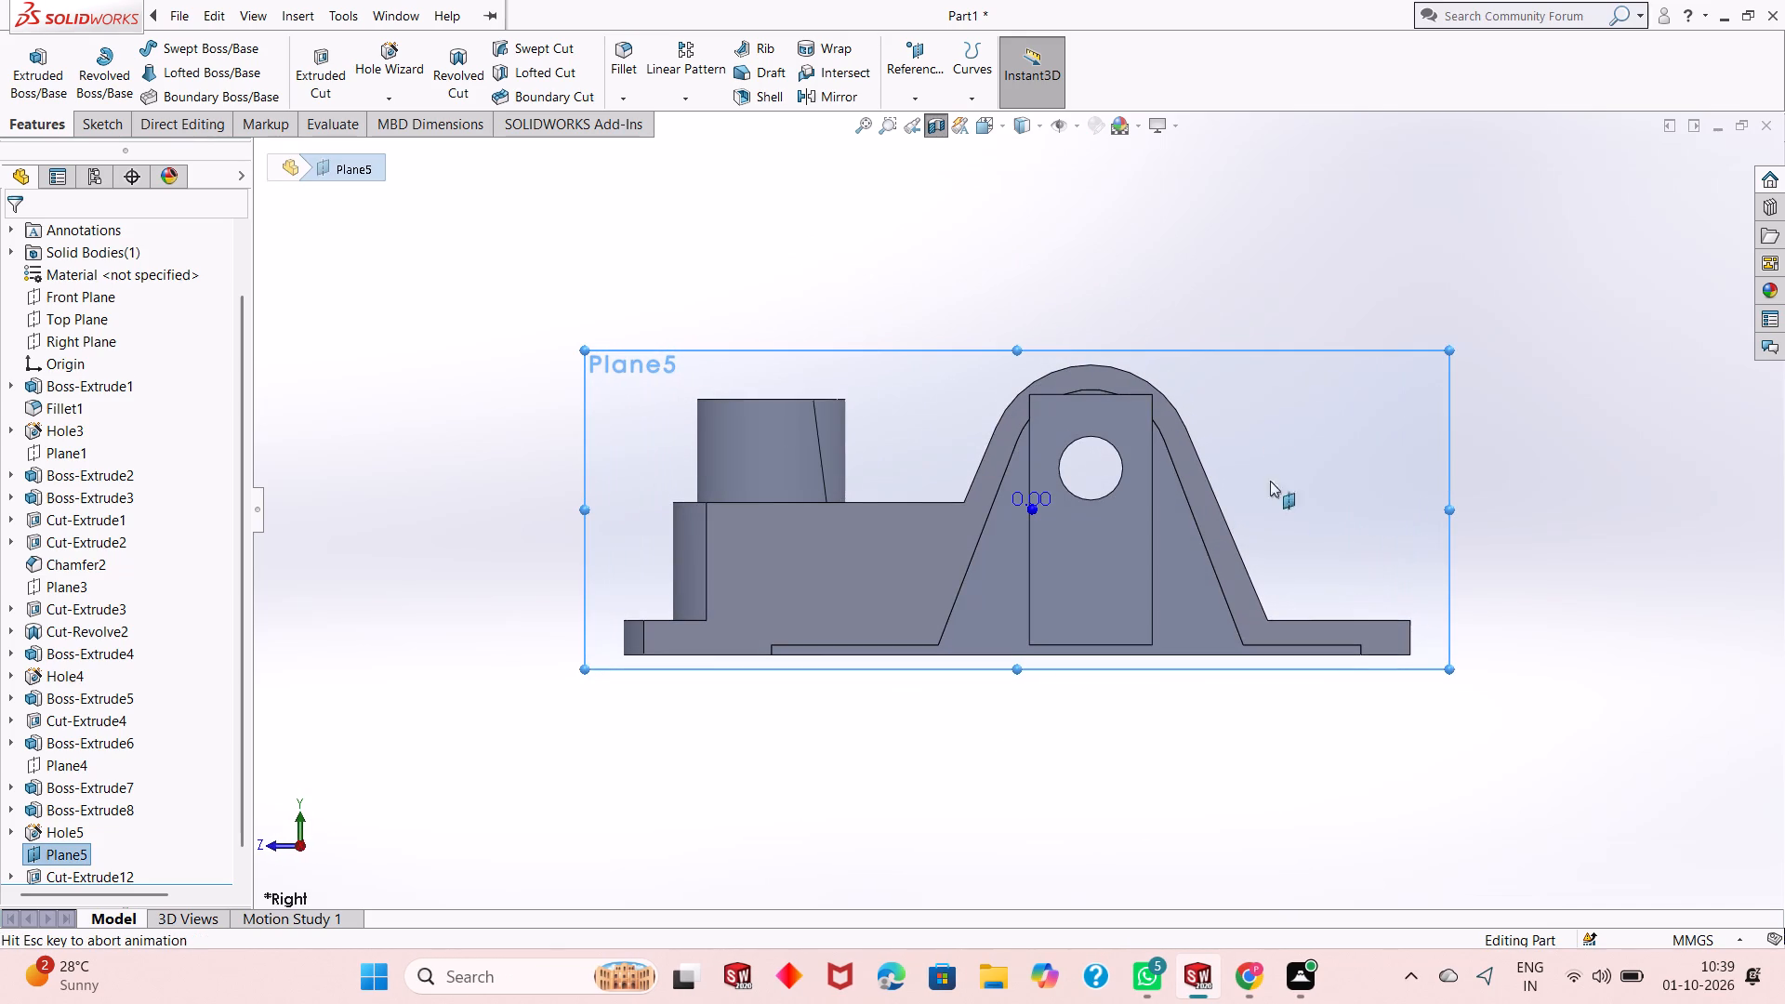
{"action": "scroll", "coordinate": [1059, 433], "scroll_direction": "down", "scroll_amount": 2}
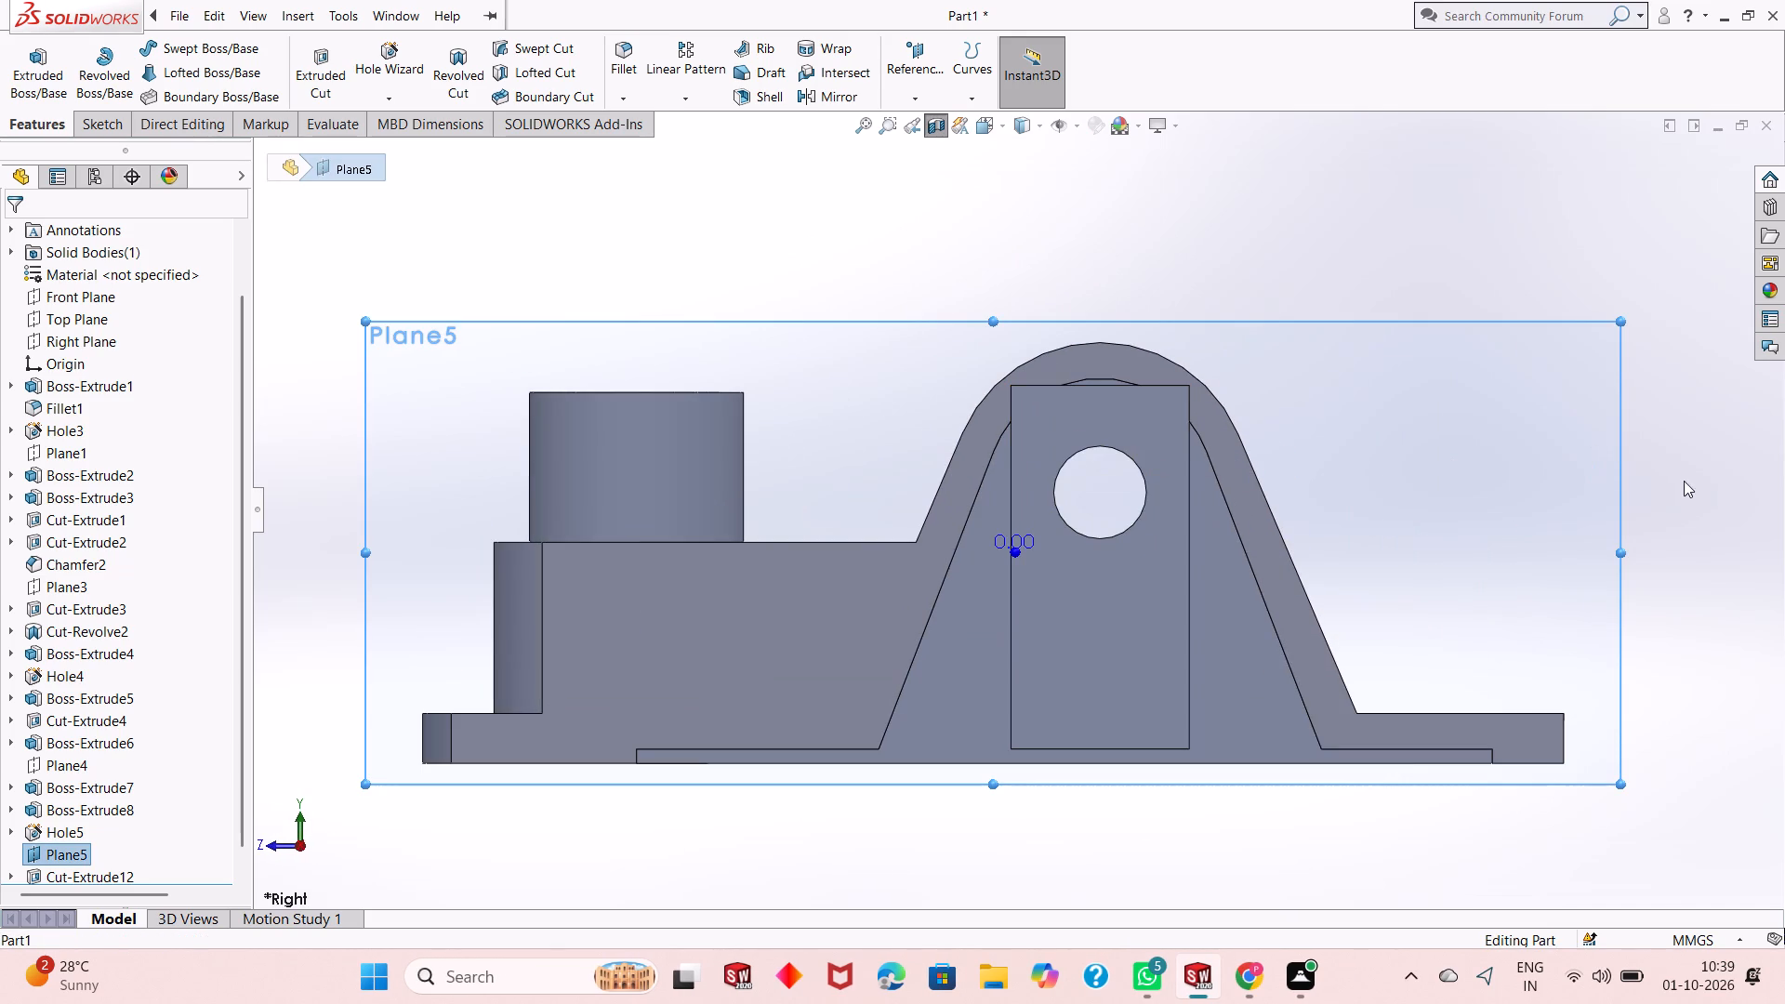
{"action": "scroll", "coordinate": [1225, 531], "scroll_direction": "up", "scroll_amount": 2}
{"action": "key", "text": "Escape"}
{"action": "middle_click_drag", "start_coordinate": [1182, 341], "coordinate": [1168, 337]}
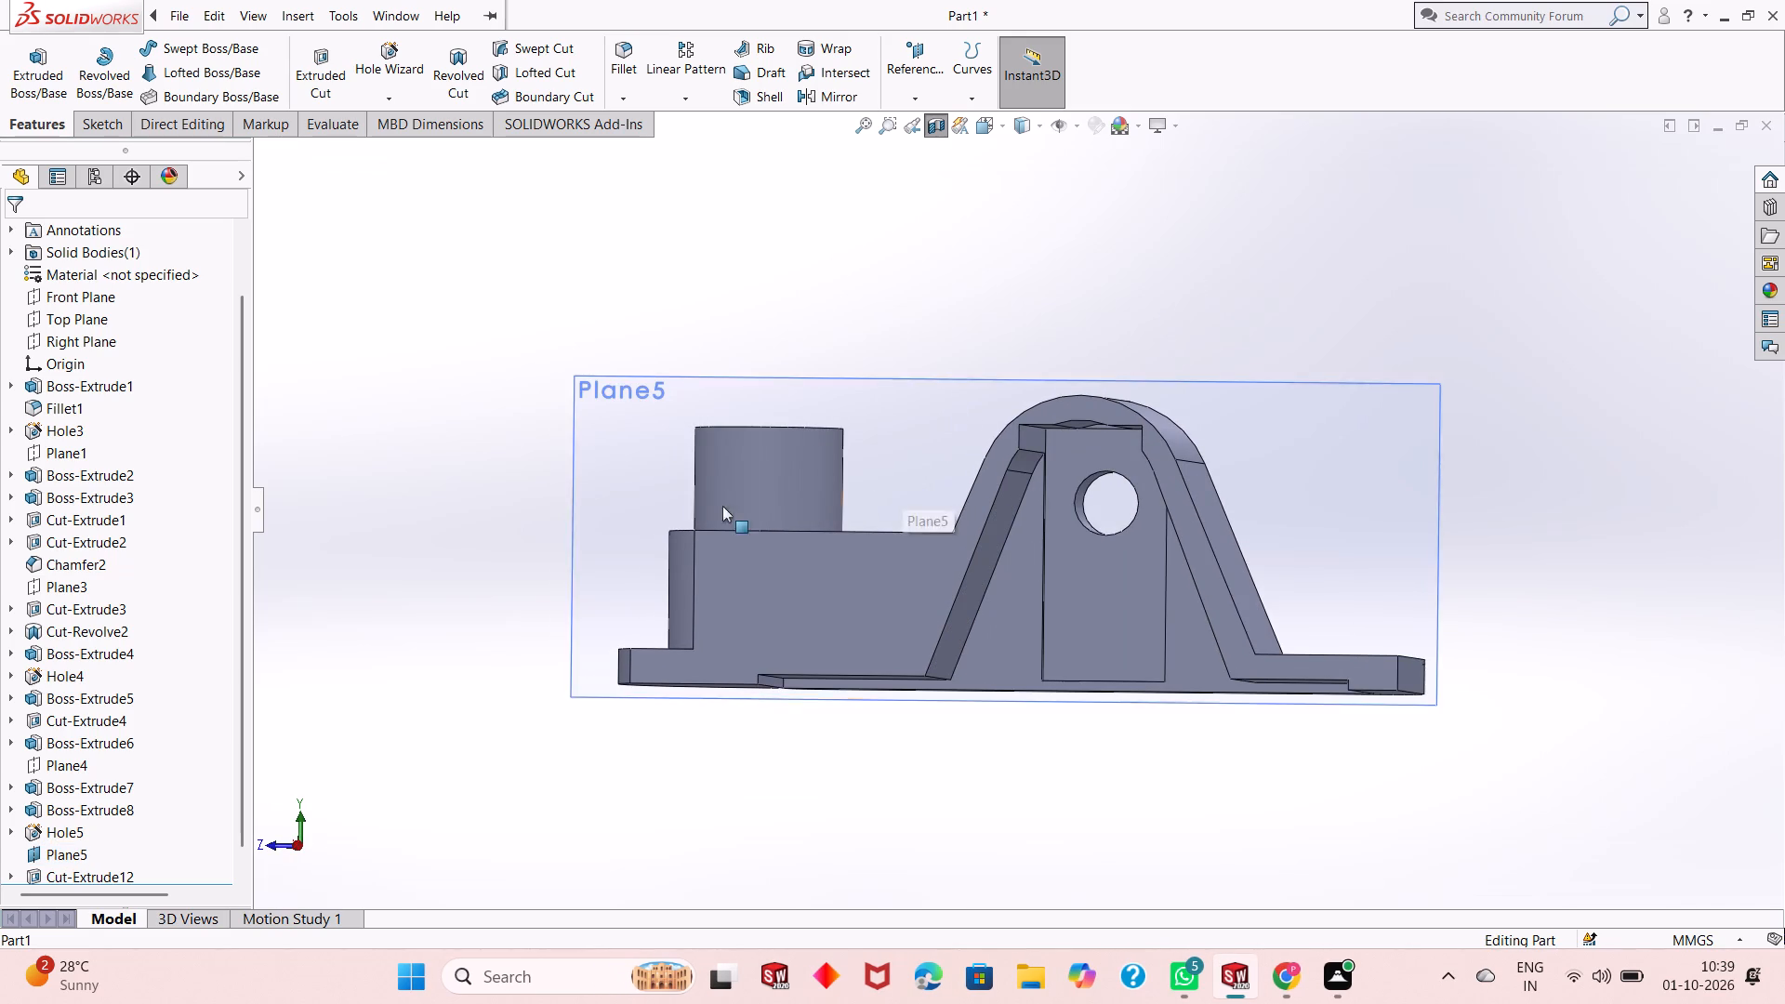
Delete the rectangular pocket feature Cut-Extrude3 together with its dependent Cut-Revolve2 and Sketch21.
{"action": "right_click", "coordinate": [73, 616]}
{"action": "left_click", "coordinate": [125, 723]}
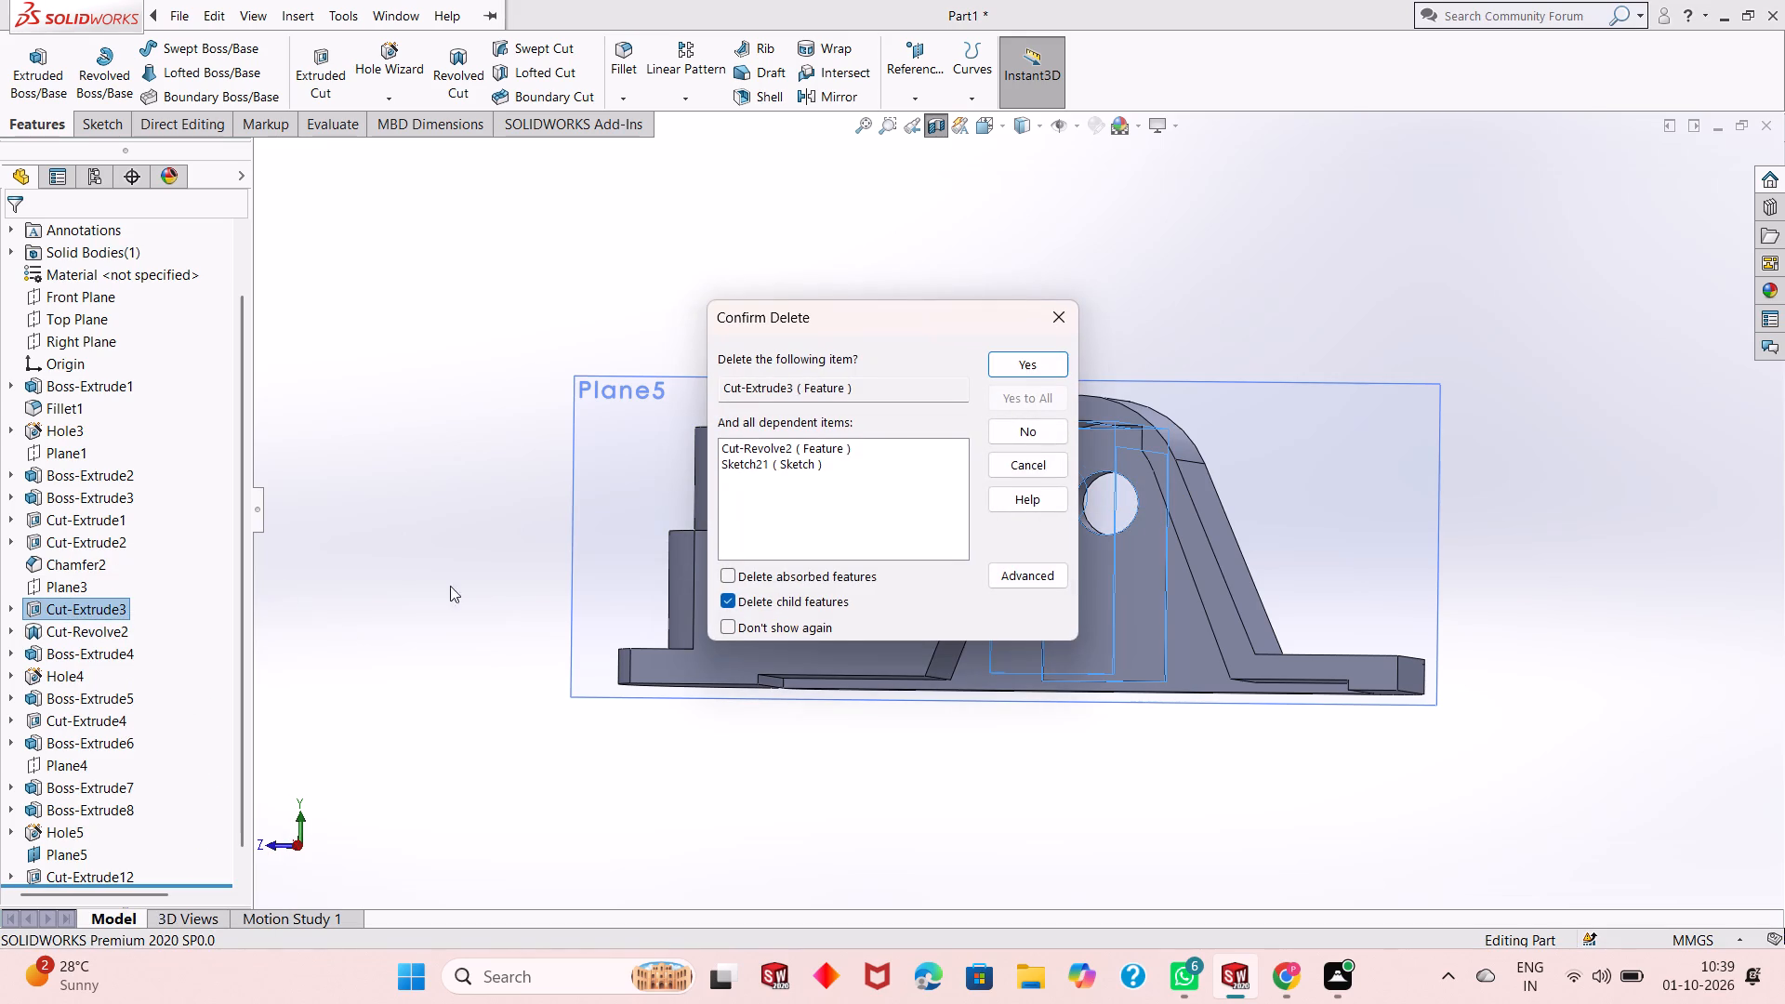
{"action": "left_click", "coordinate": [1038, 358]}
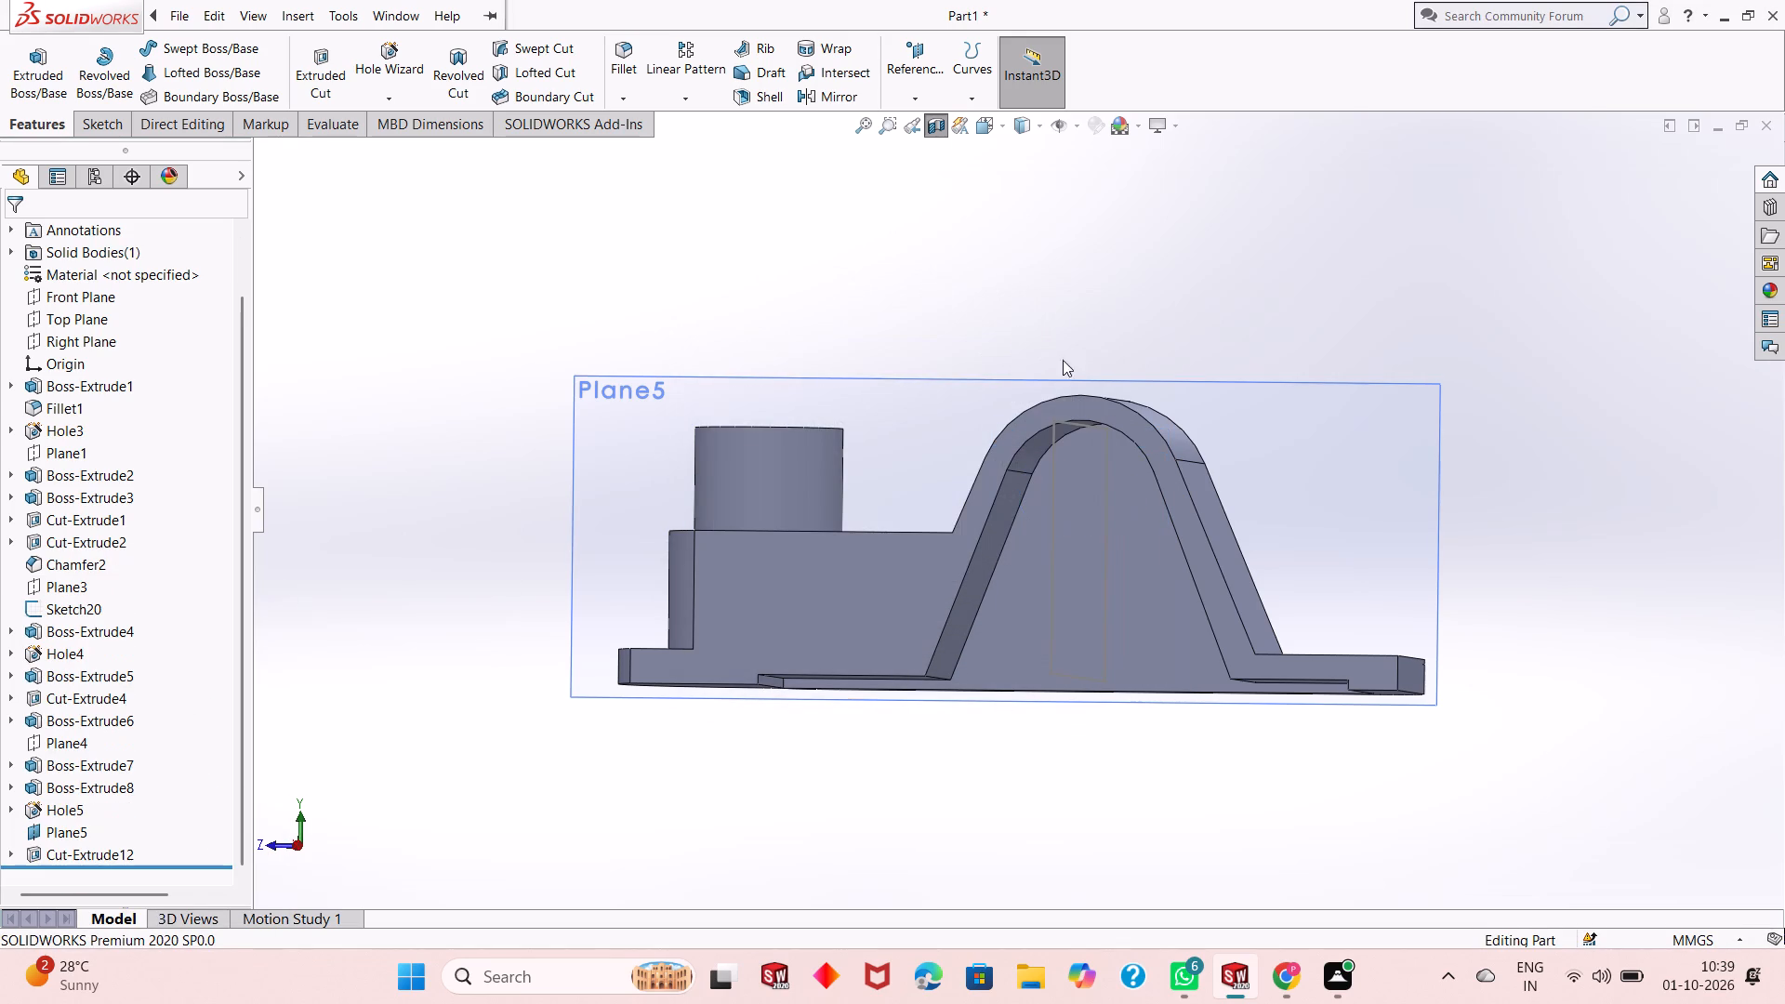
{"action": "key", "text": "Escape"}
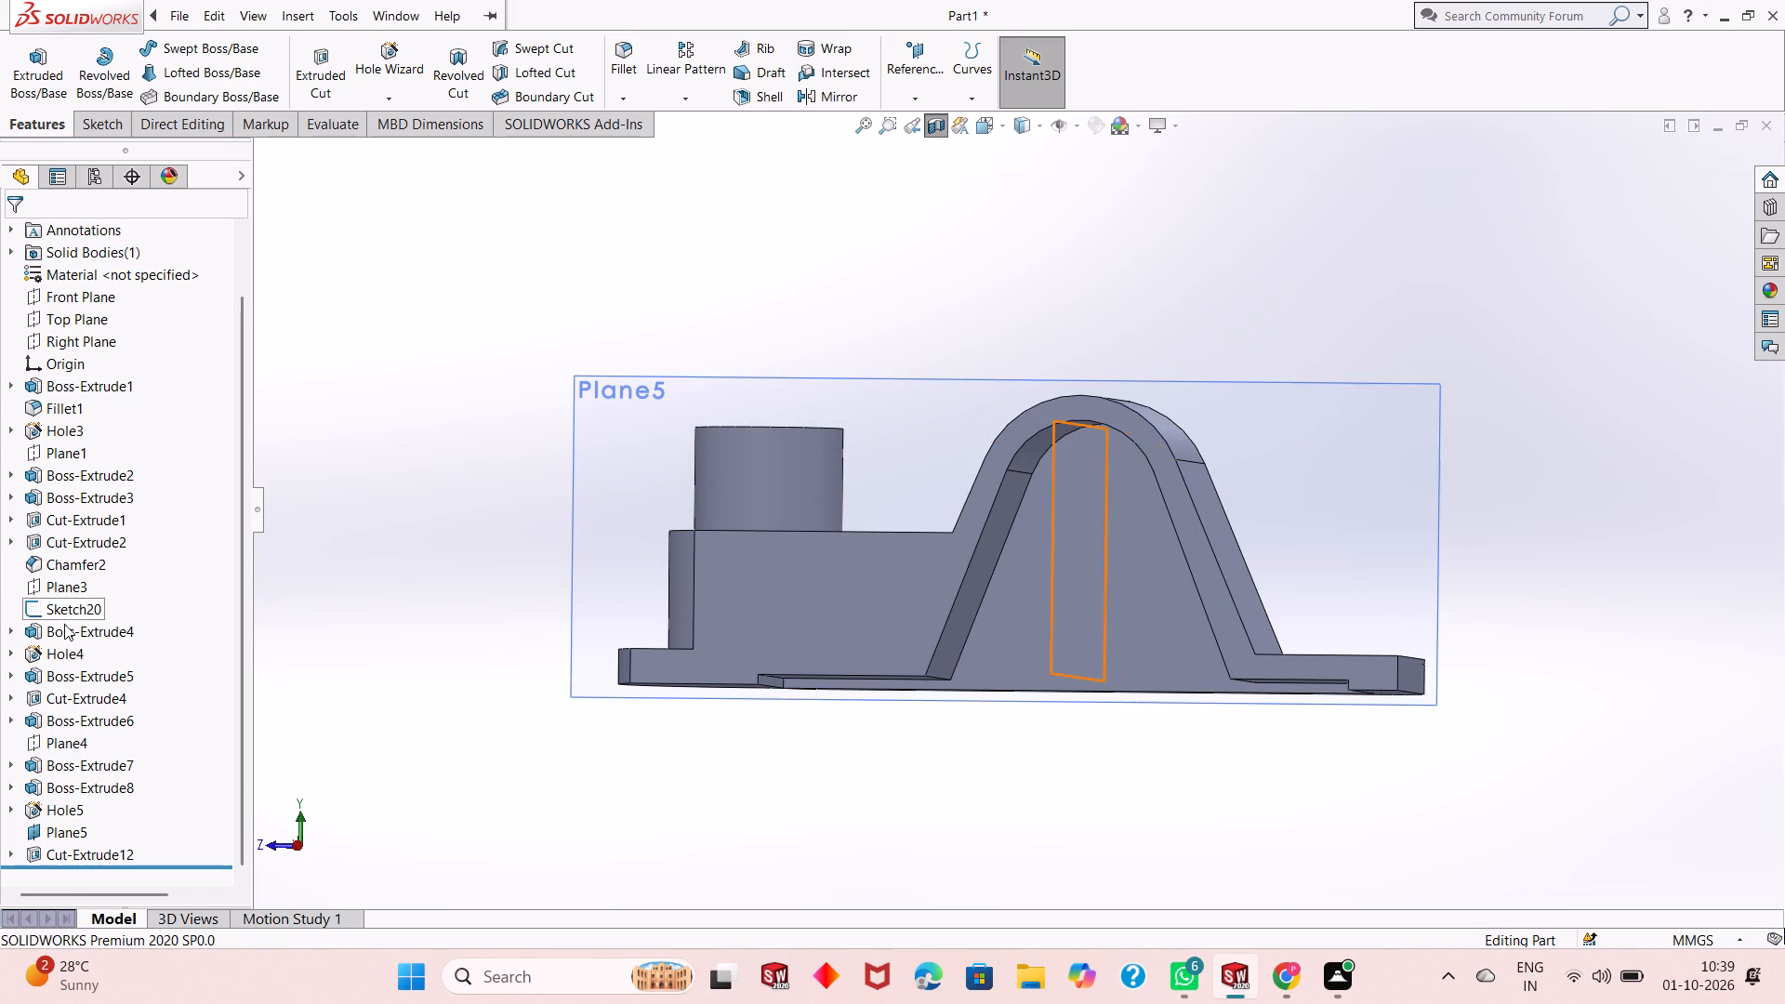
Hide Sketch20, the pocket sketch left inside the cavity.
{"action": "right_click", "coordinate": [72, 605]}
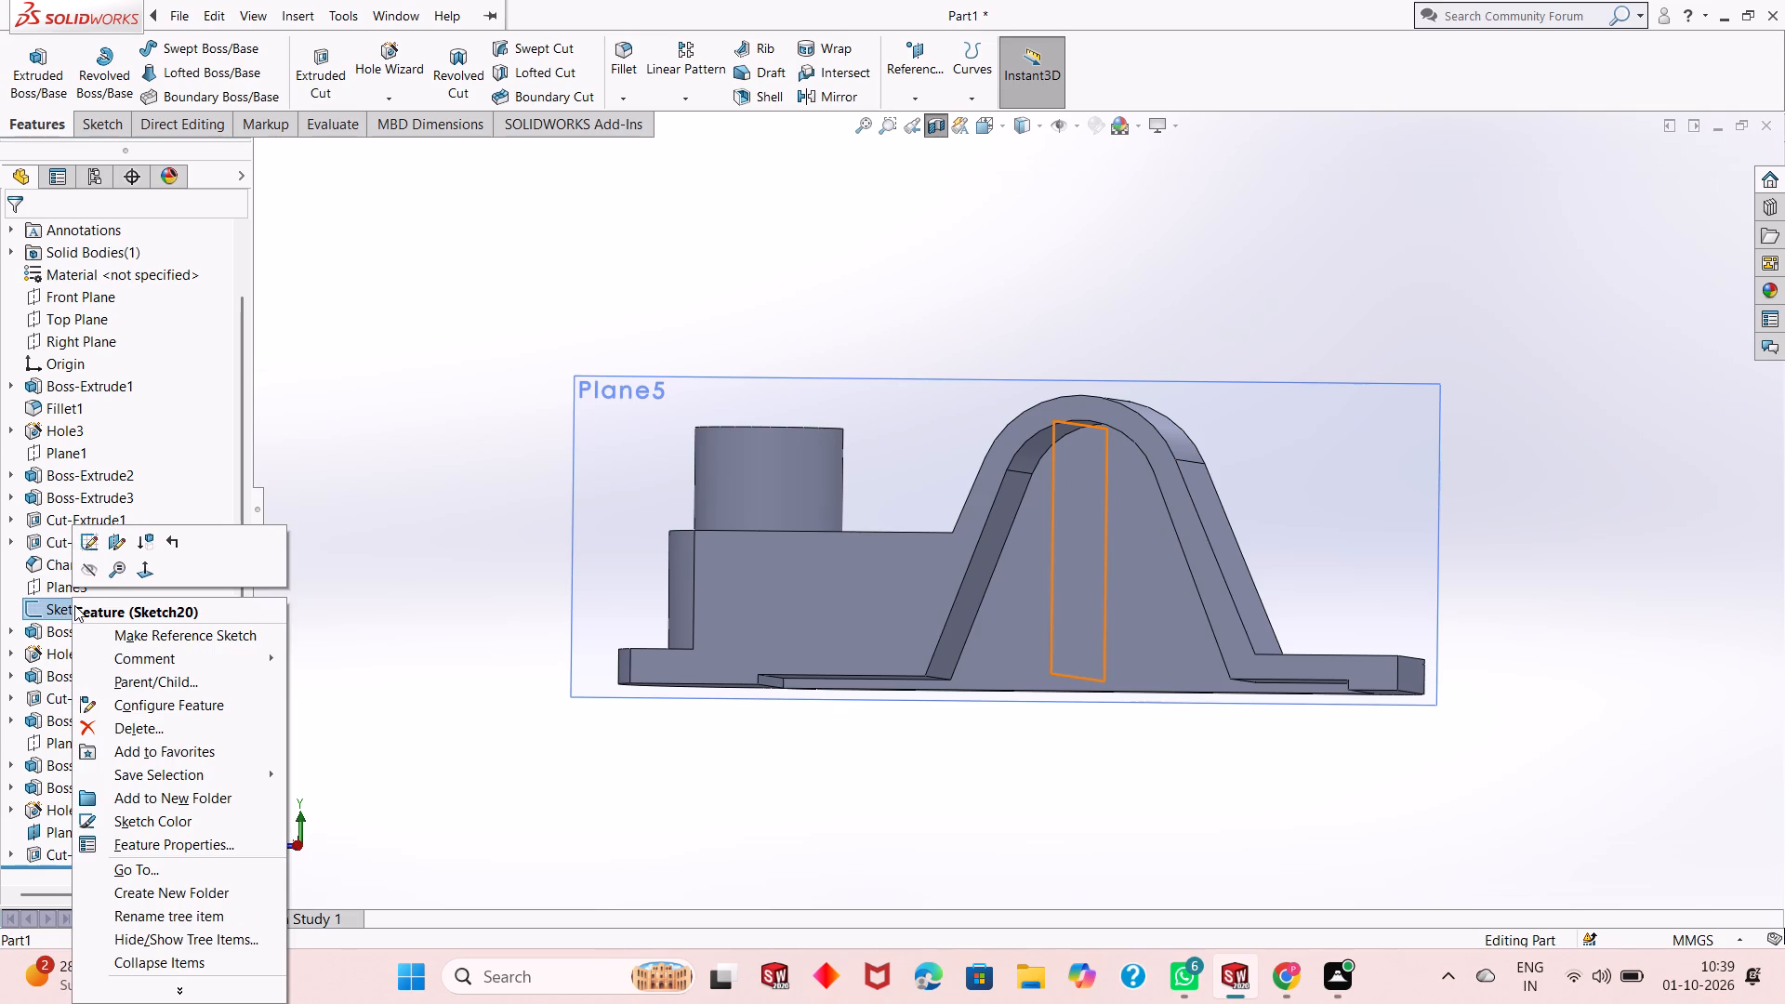
{"action": "left_click", "coordinate": [90, 573]}
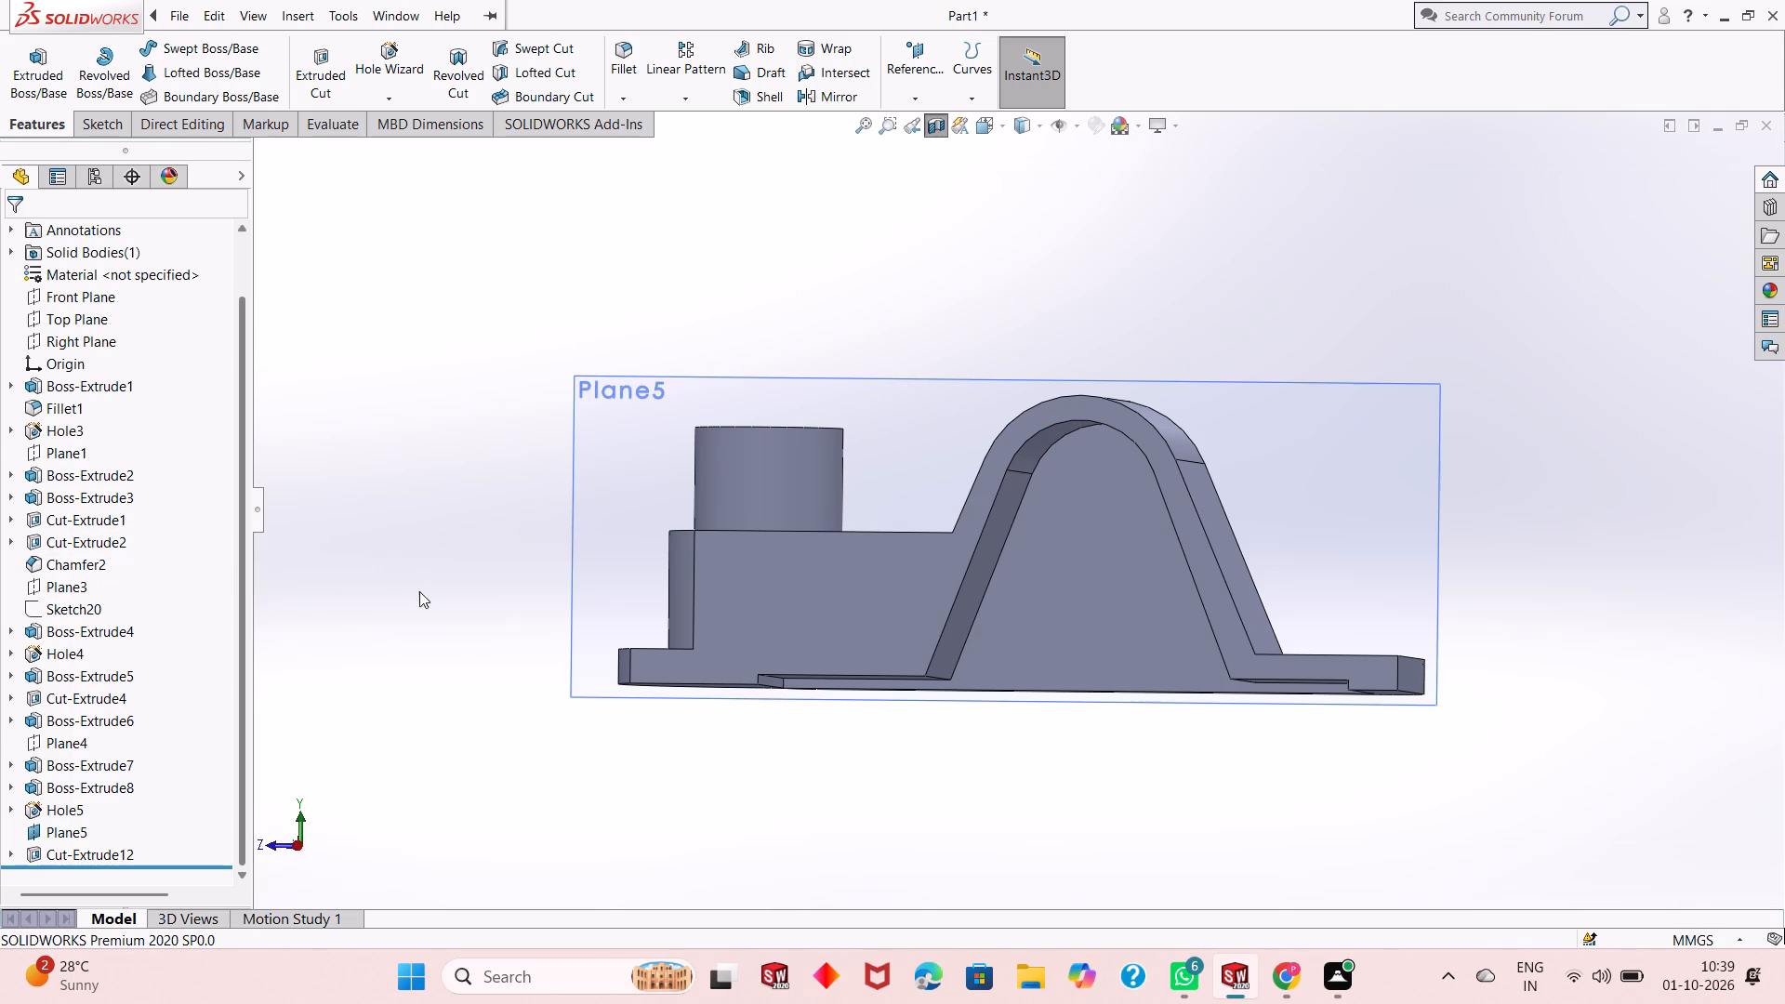
{"action": "right_click", "coordinate": [73, 605]}
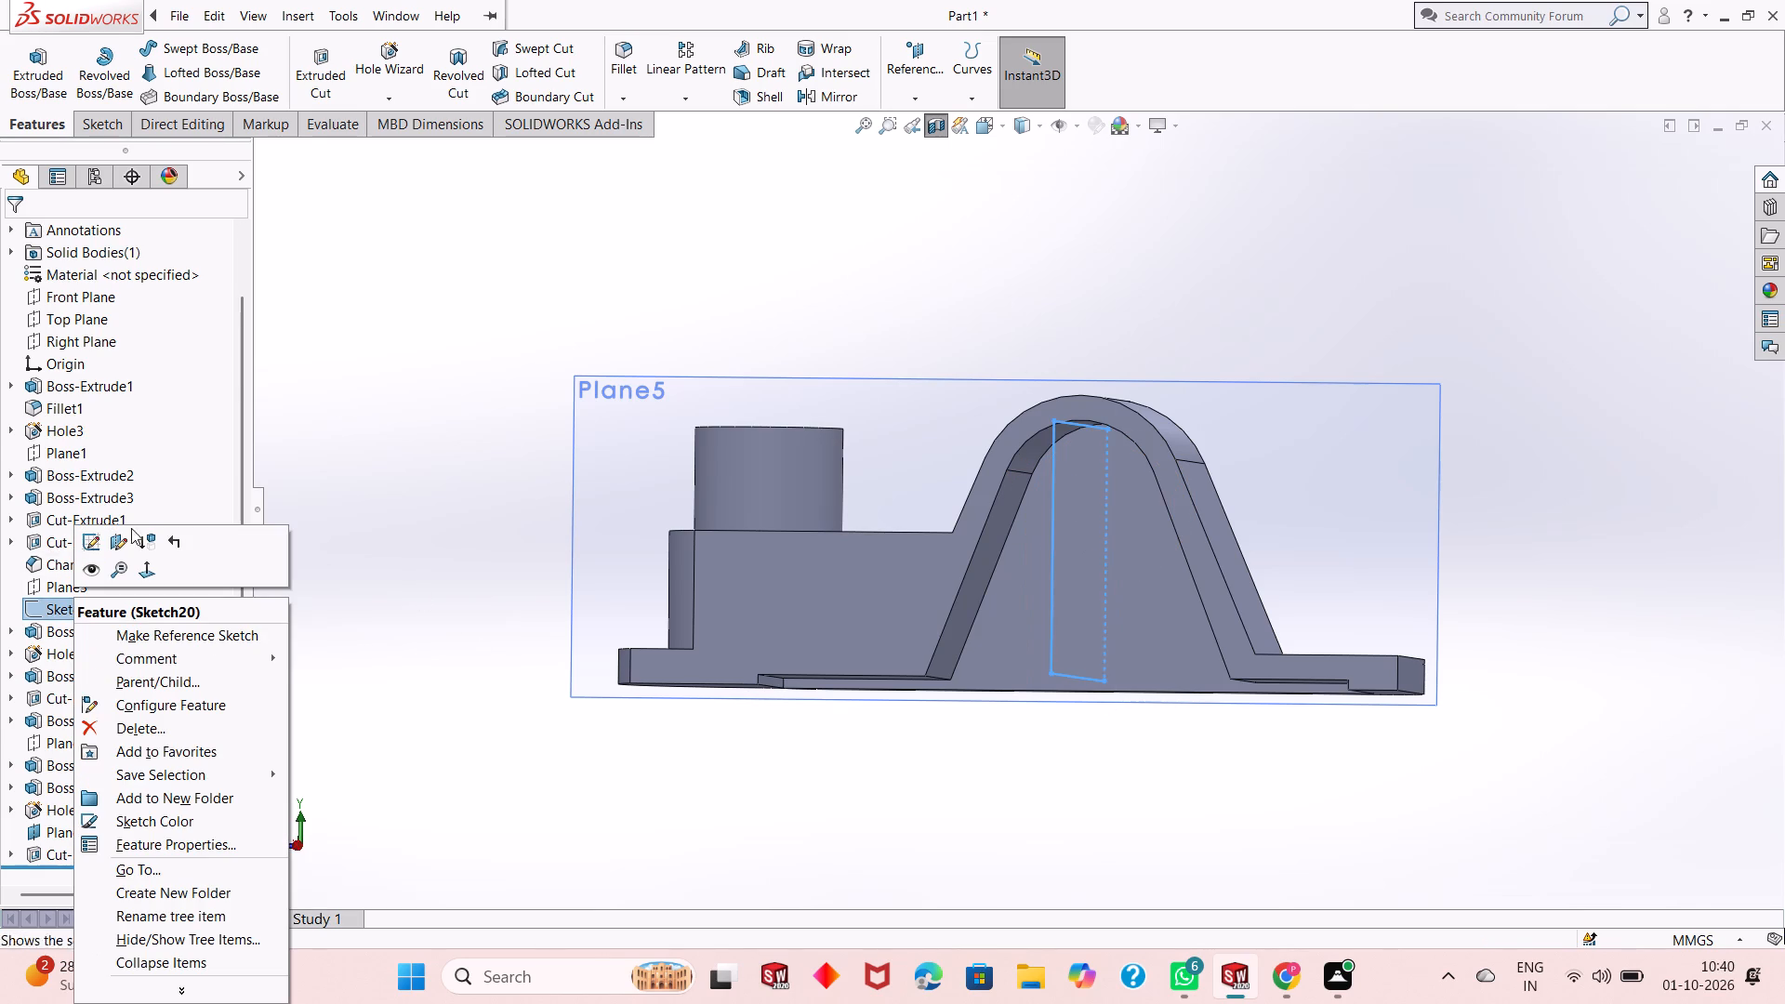
{"action": "key", "text": "Escape"}
{"action": "key", "text": "Escape"}
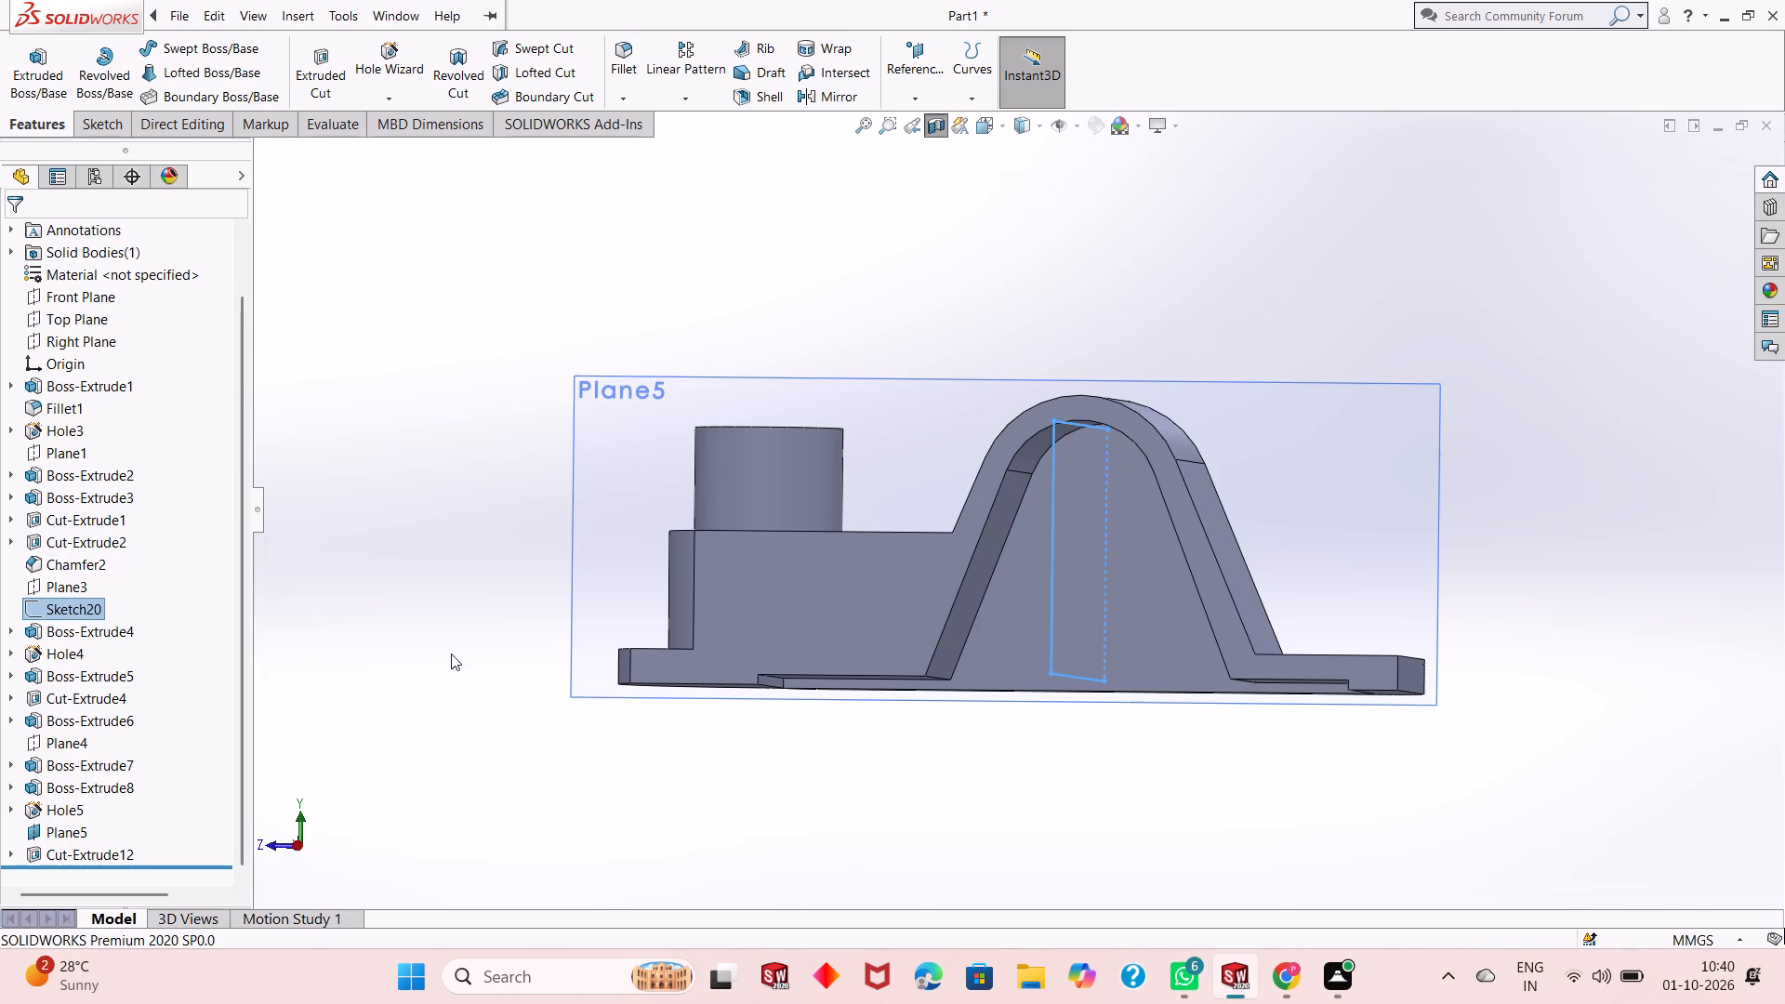
{"action": "key", "text": "Escape"}
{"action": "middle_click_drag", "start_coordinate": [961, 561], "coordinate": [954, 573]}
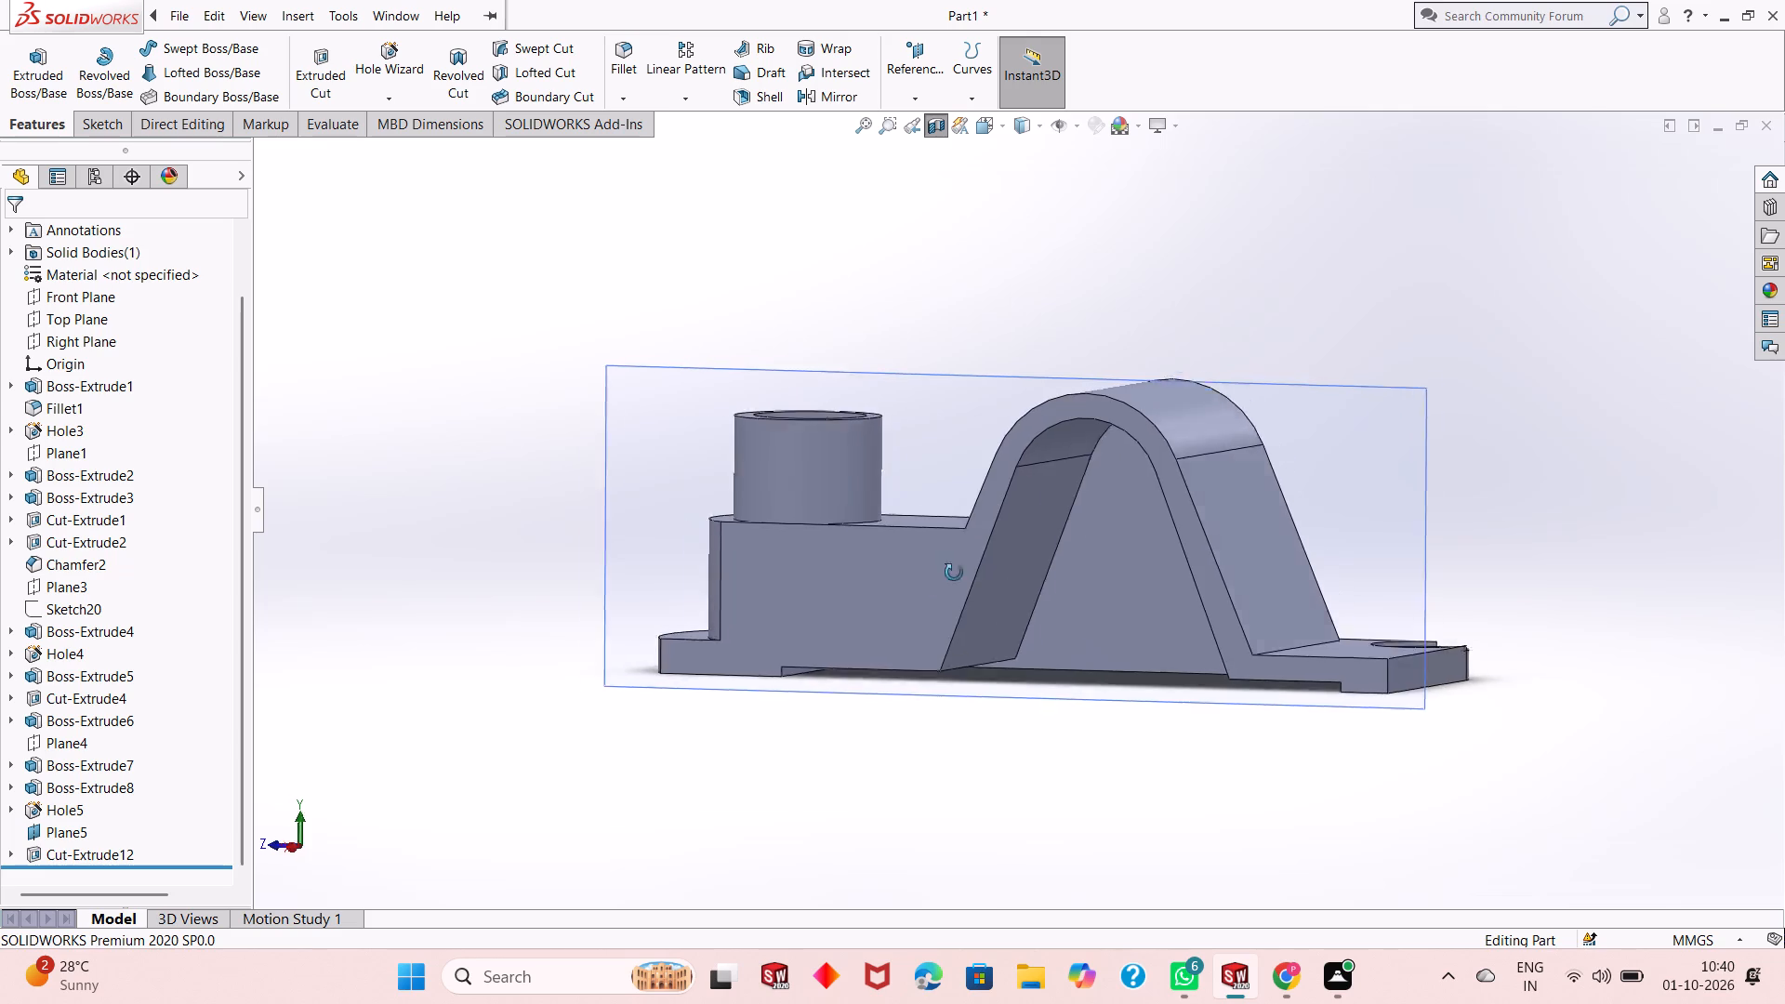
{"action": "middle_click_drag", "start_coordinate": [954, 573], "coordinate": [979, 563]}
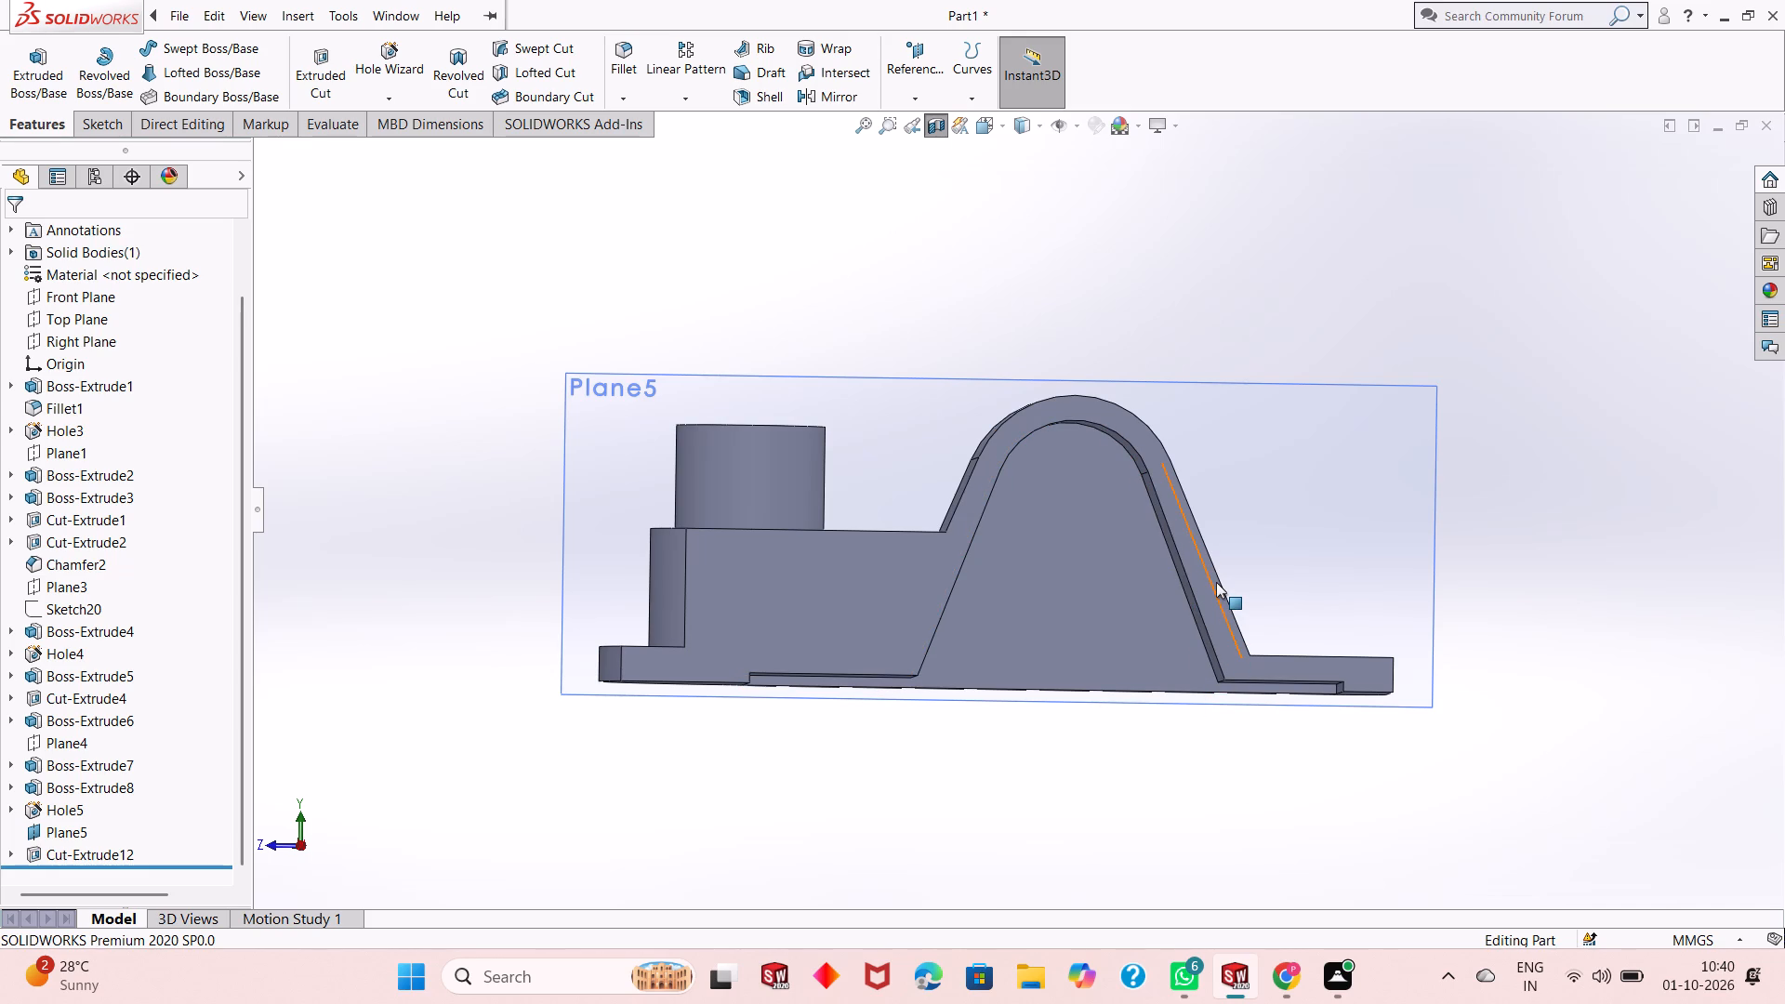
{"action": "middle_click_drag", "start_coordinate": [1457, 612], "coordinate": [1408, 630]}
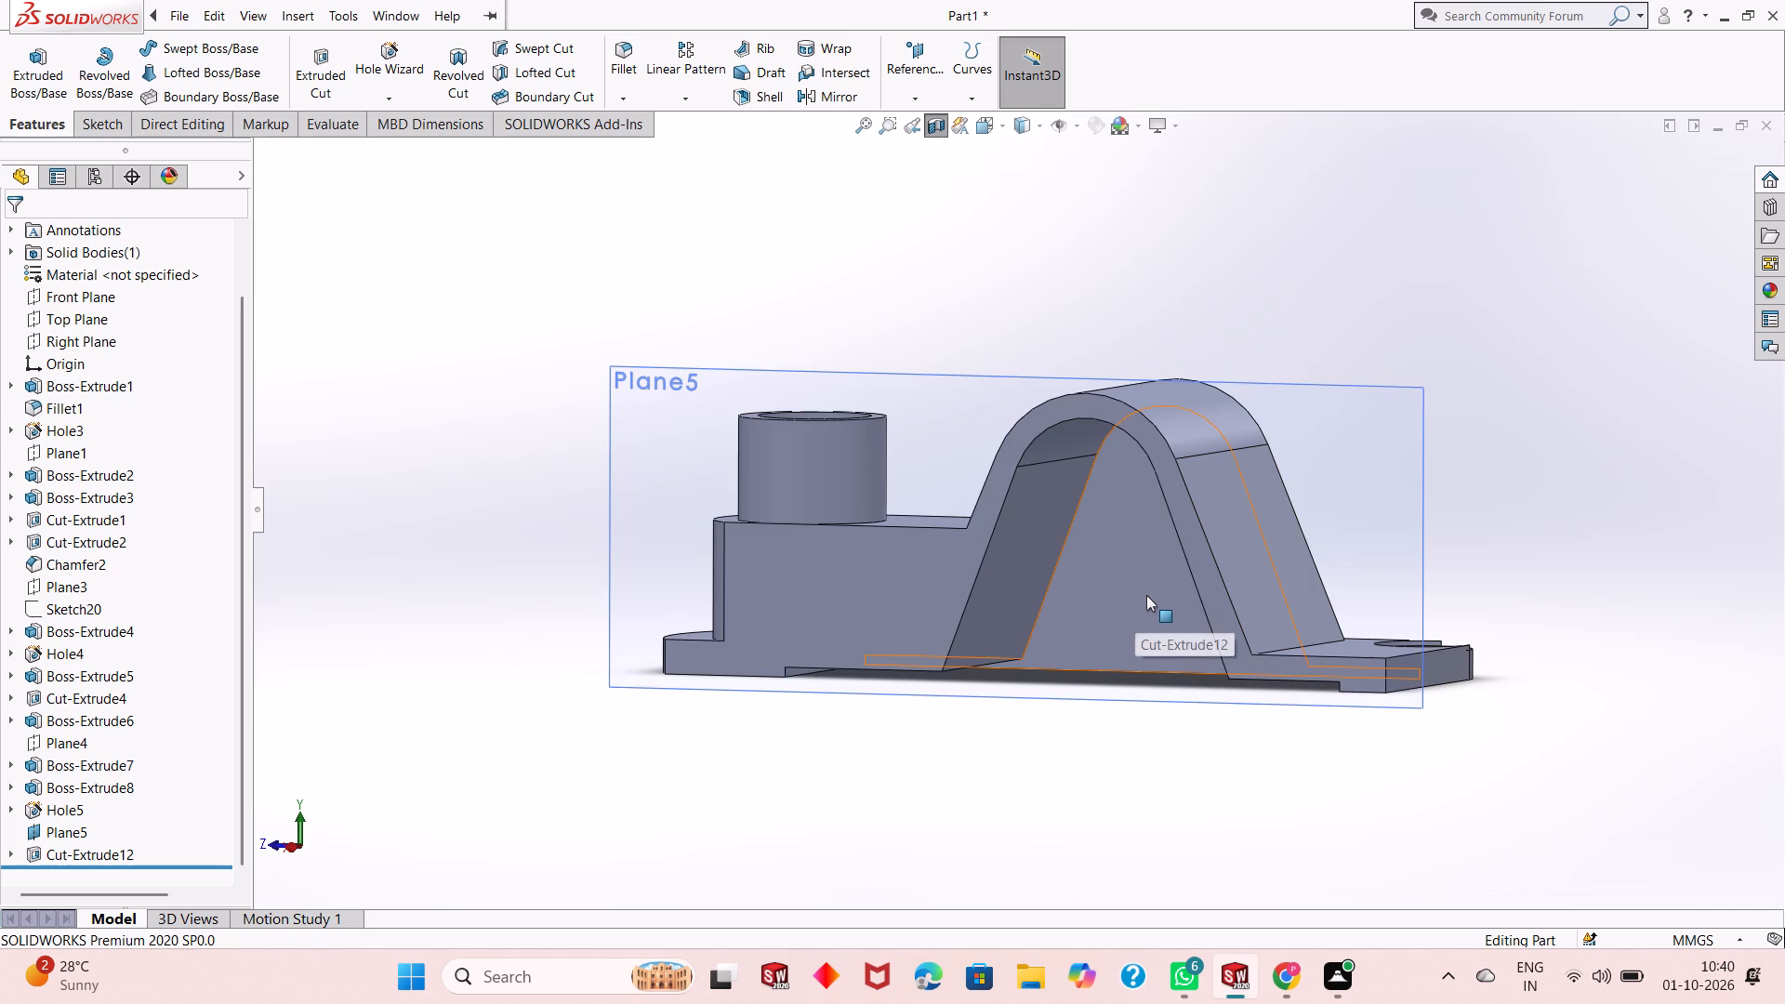
Turn off the section view so the complete bracket is displayed.
{"action": "scroll", "coordinate": [1146, 595], "scroll_direction": "down", "scroll_amount": 2}
{"action": "scroll", "coordinate": [1146, 595], "scroll_direction": "up", "scroll_amount": 2}
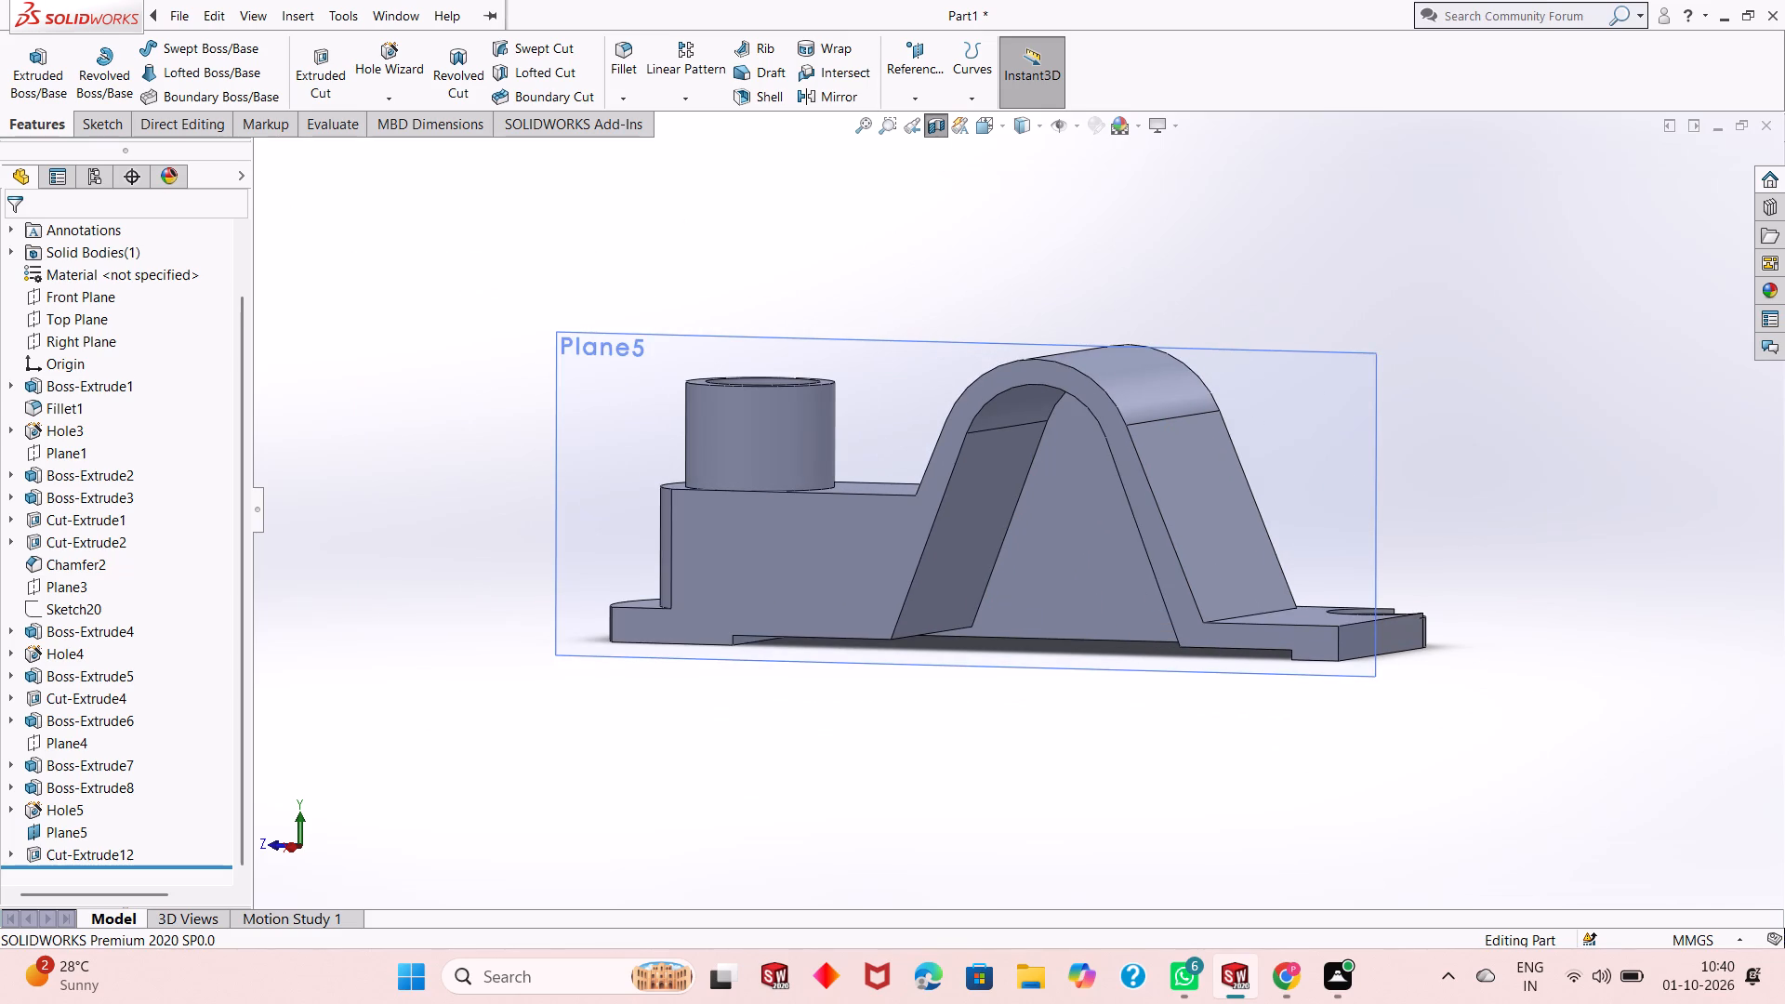
{"action": "left_click", "coordinate": [935, 116]}
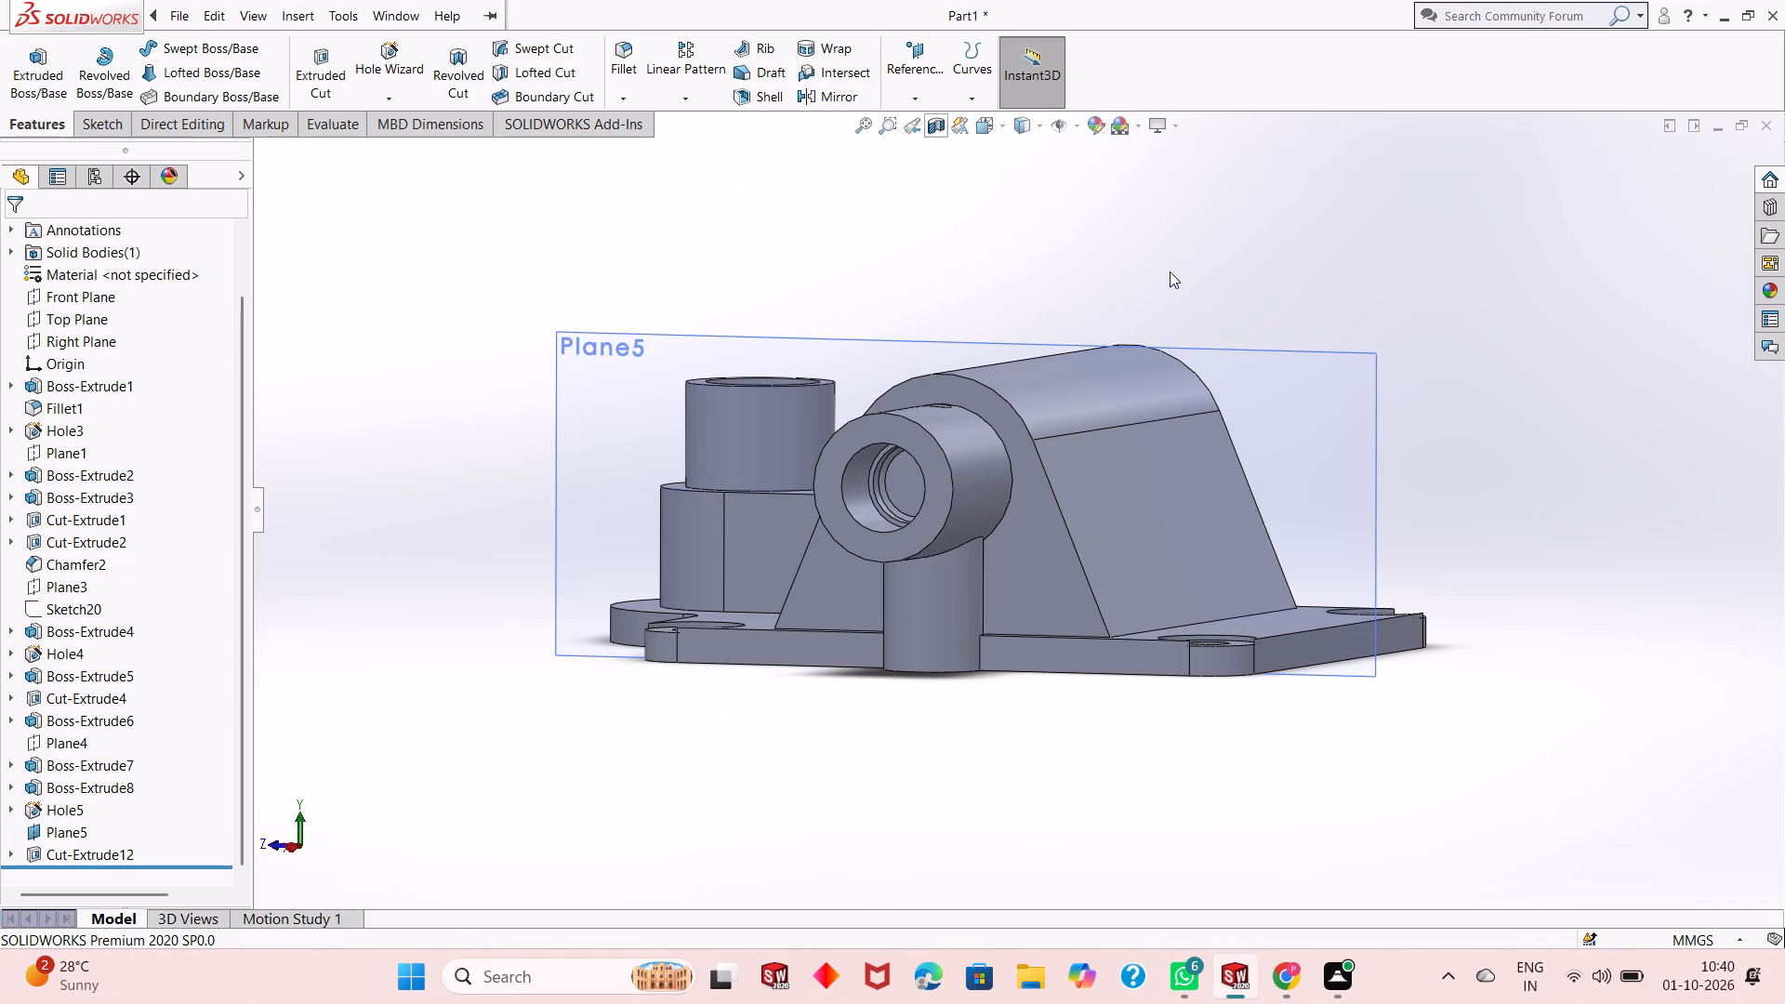
Hide the reference plane Plane5.
{"action": "left_click", "coordinate": [1170, 271]}
{"action": "right_click", "coordinate": [1343, 423]}
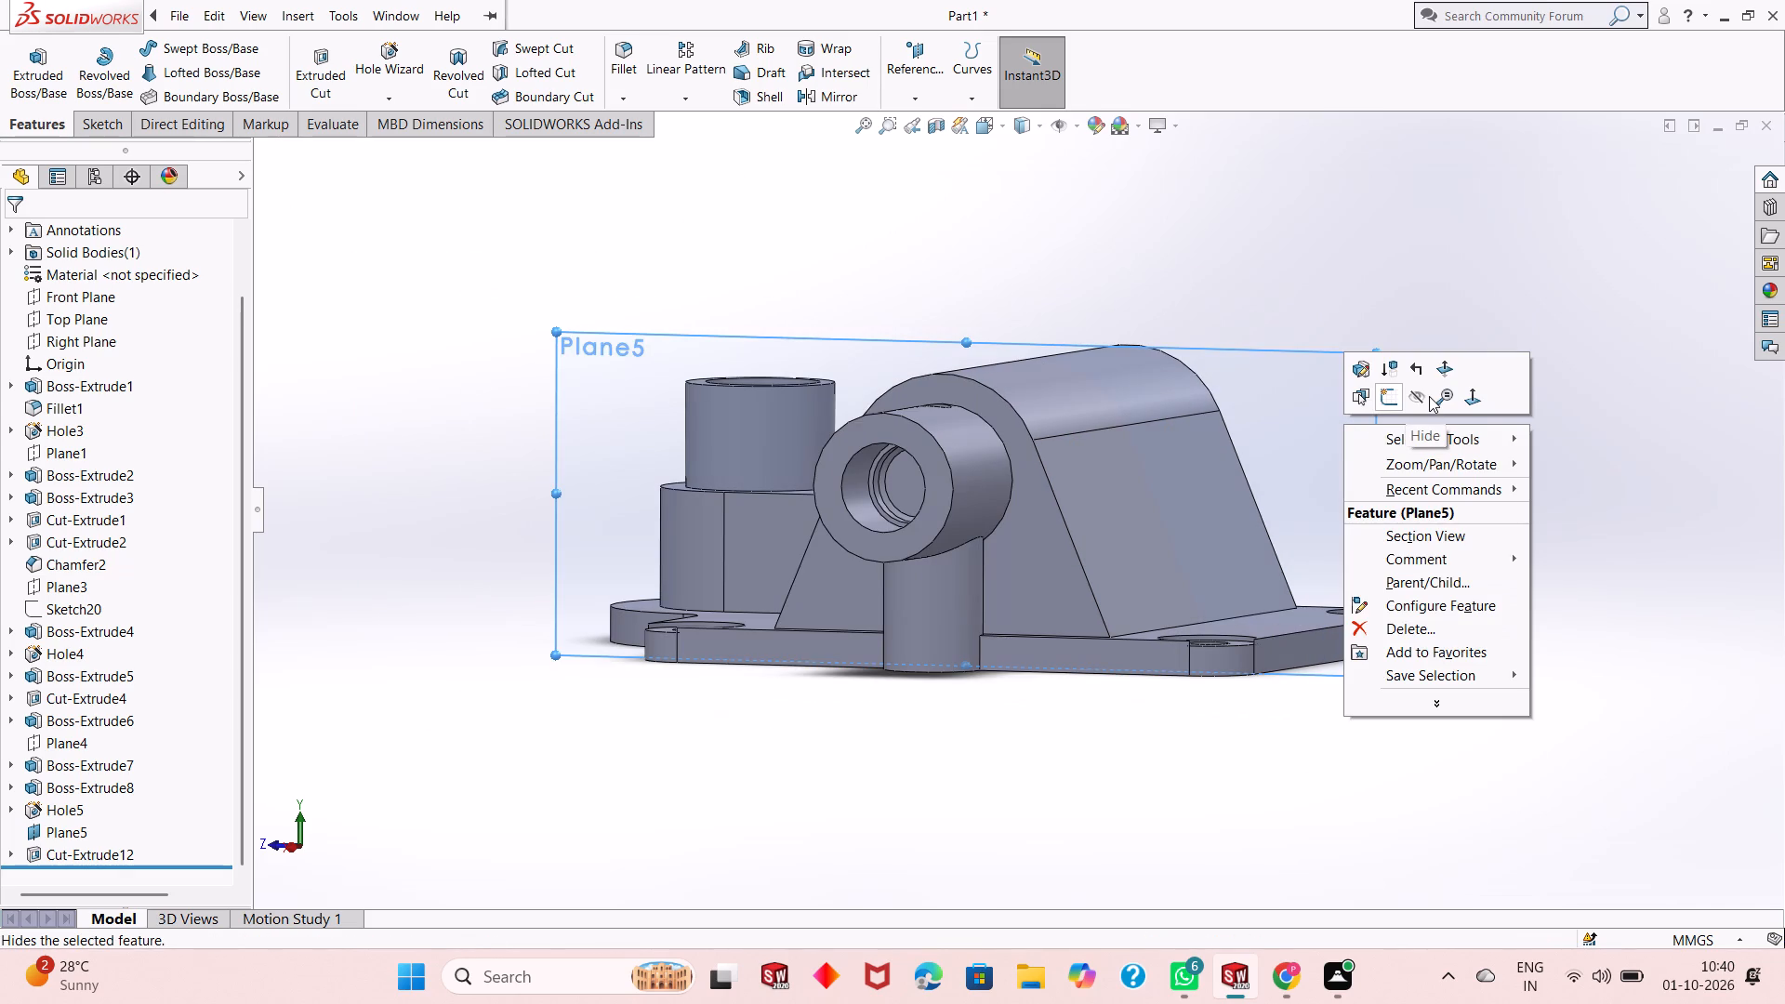
{"action": "left_click", "coordinate": [1419, 396]}
Examine the whole bracket from above, the sides and below, including the bosses, the base and the open cavity underneath.
{"action": "middle_click_drag", "start_coordinate": [1242, 378], "coordinate": [1139, 606]}
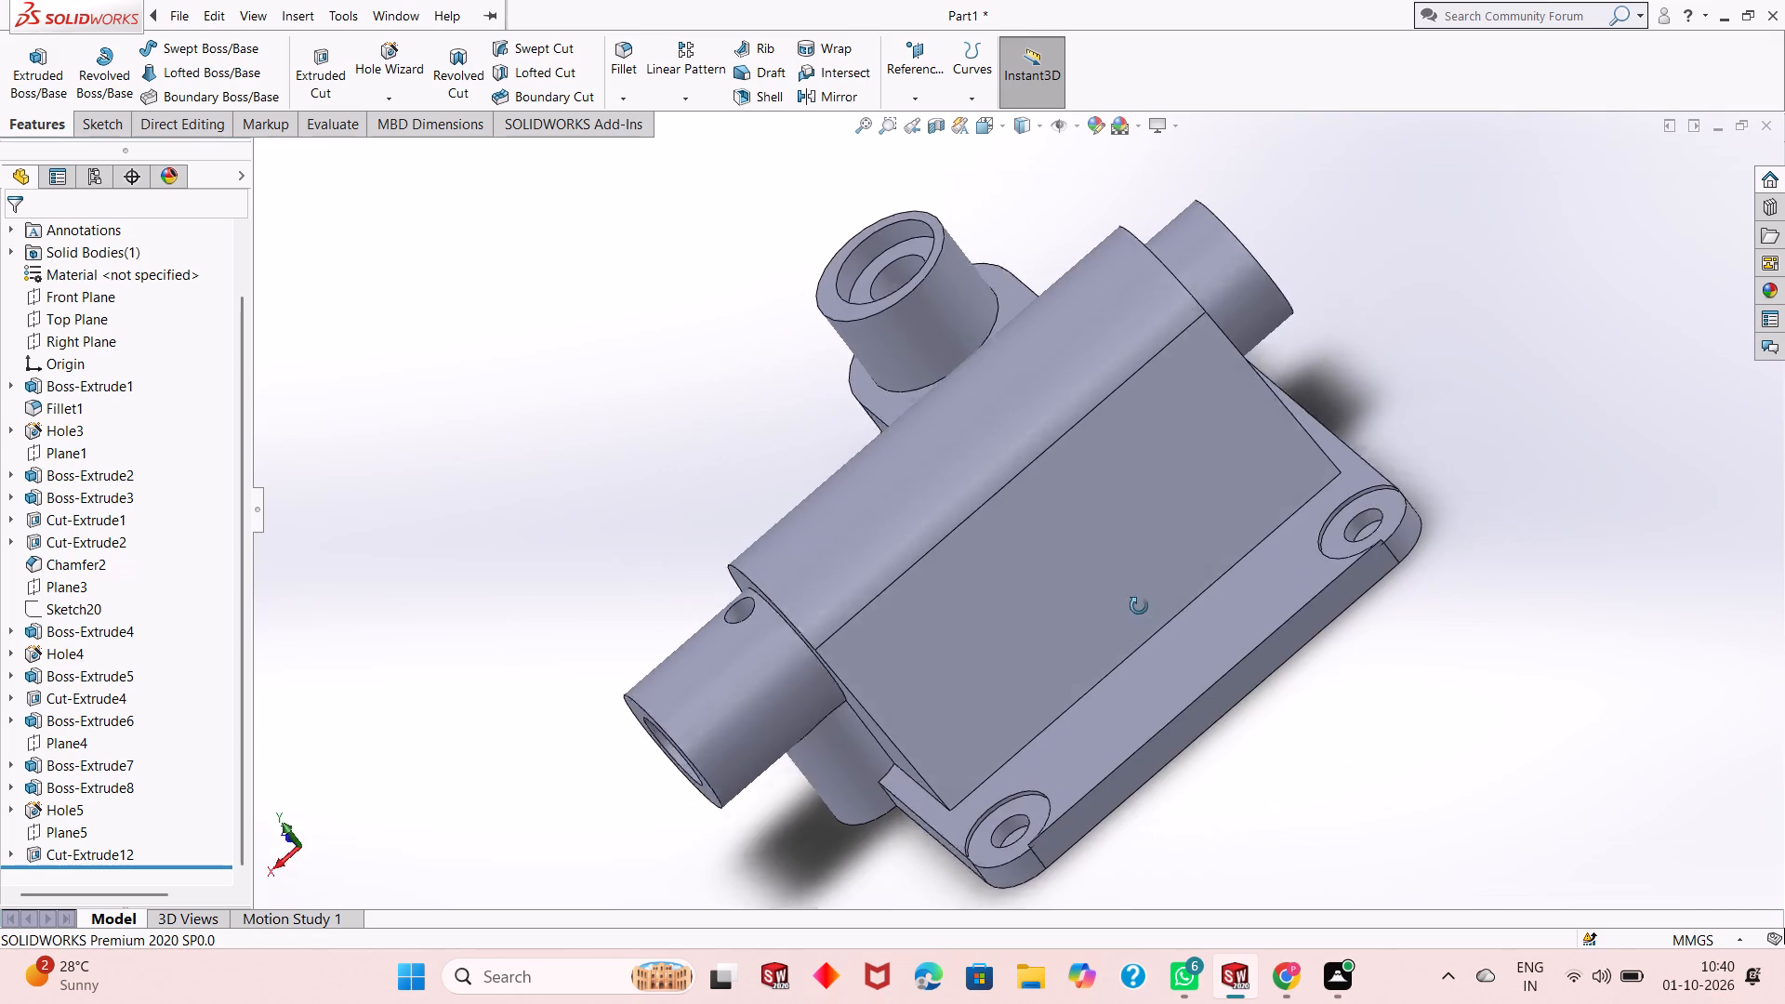
{"action": "middle_click_drag", "start_coordinate": [1139, 606], "coordinate": [1229, 457]}
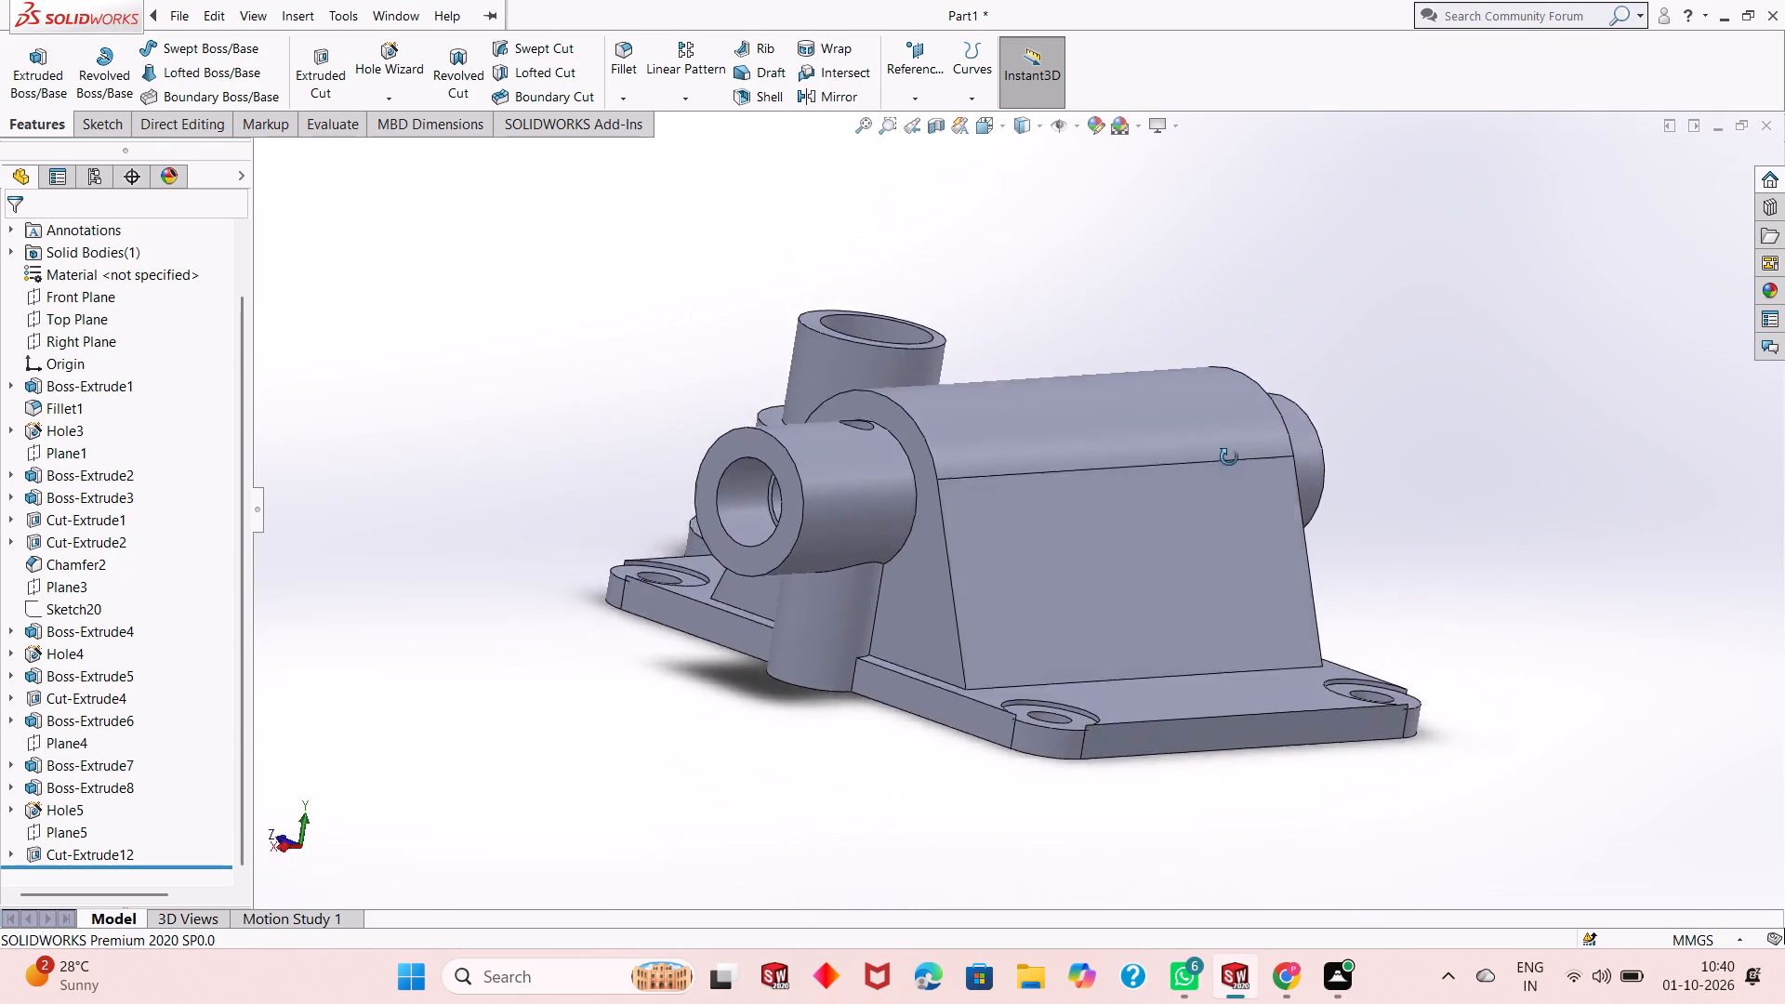
{"action": "middle_click_drag", "start_coordinate": [1229, 457], "coordinate": [1376, 828]}
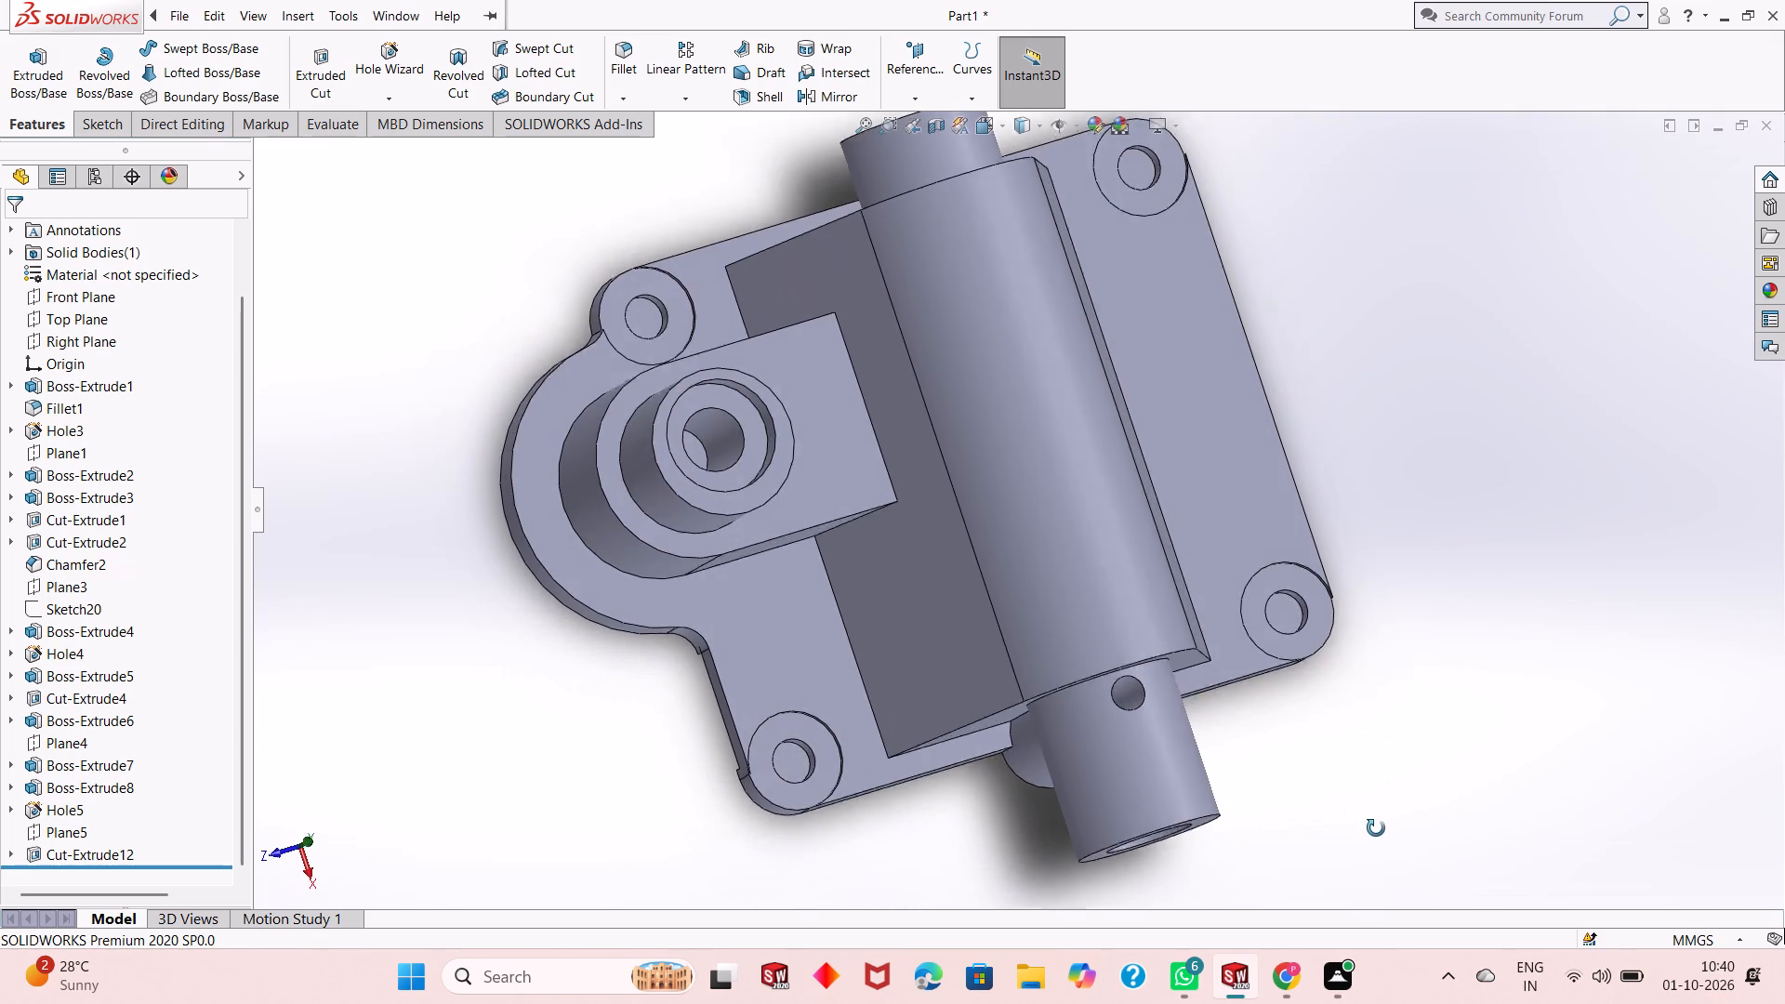
{"action": "middle_click_drag", "start_coordinate": [1376, 828], "coordinate": [1434, 387]}
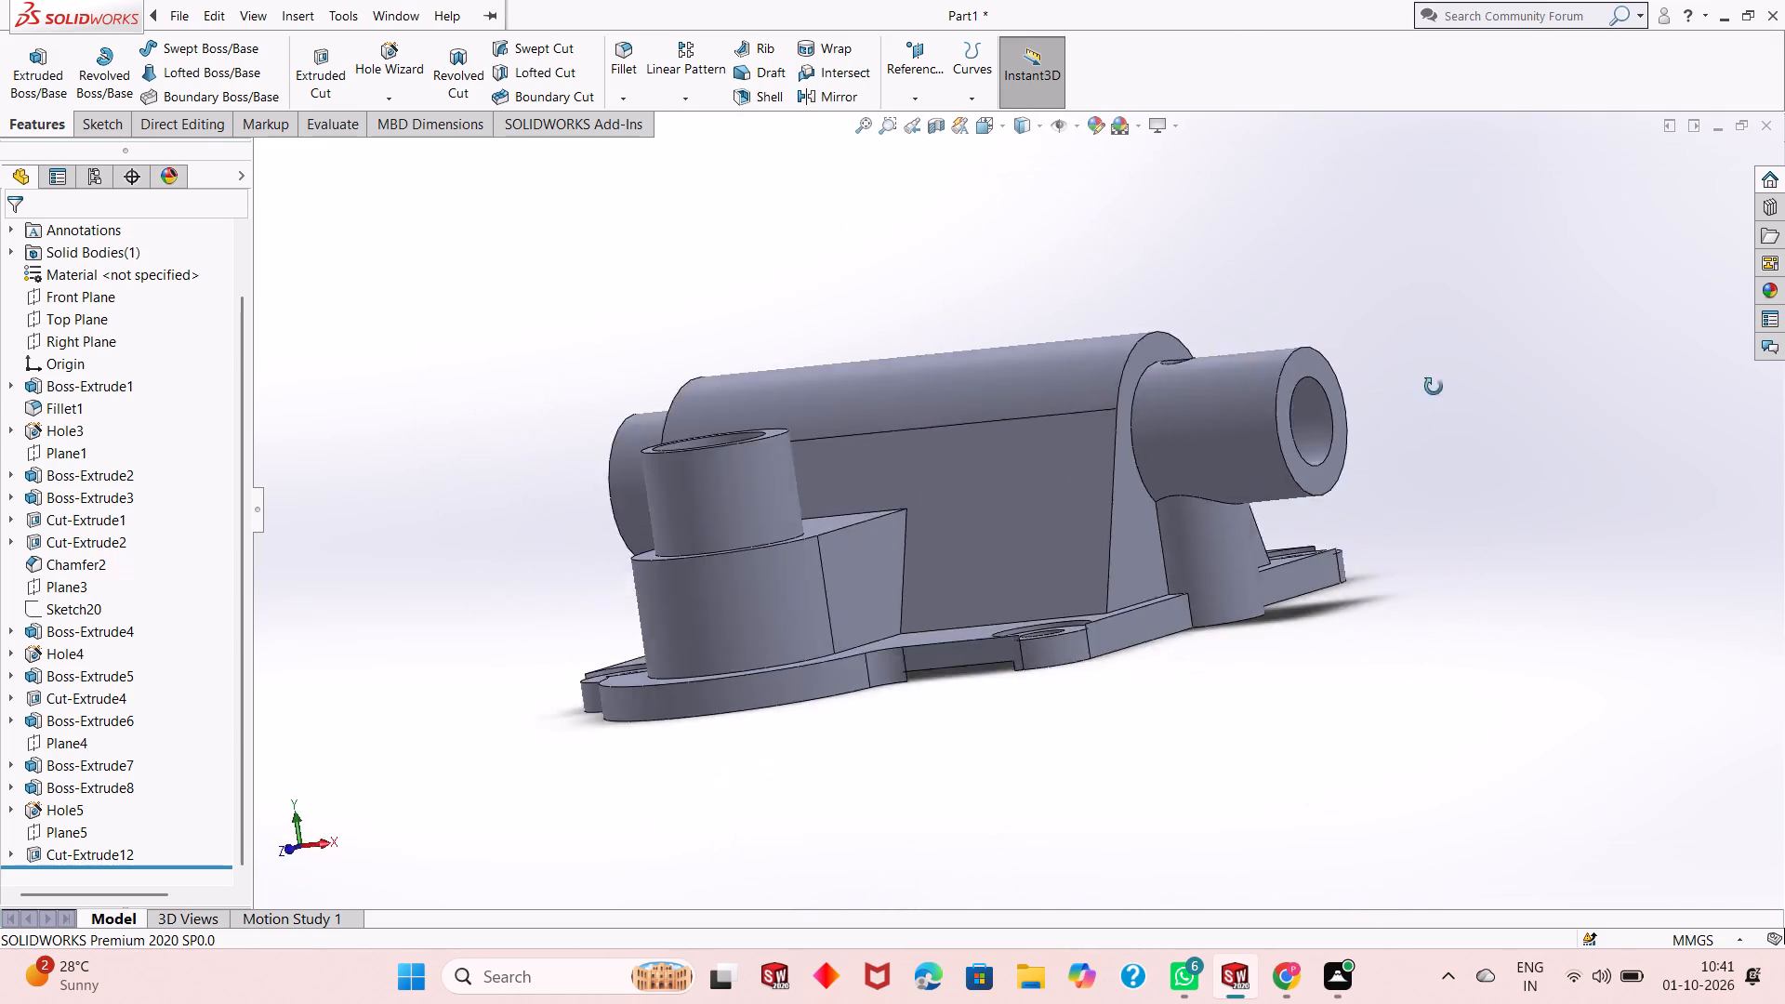
{"action": "middle_click_drag", "start_coordinate": [1434, 387], "coordinate": [1271, 179]}
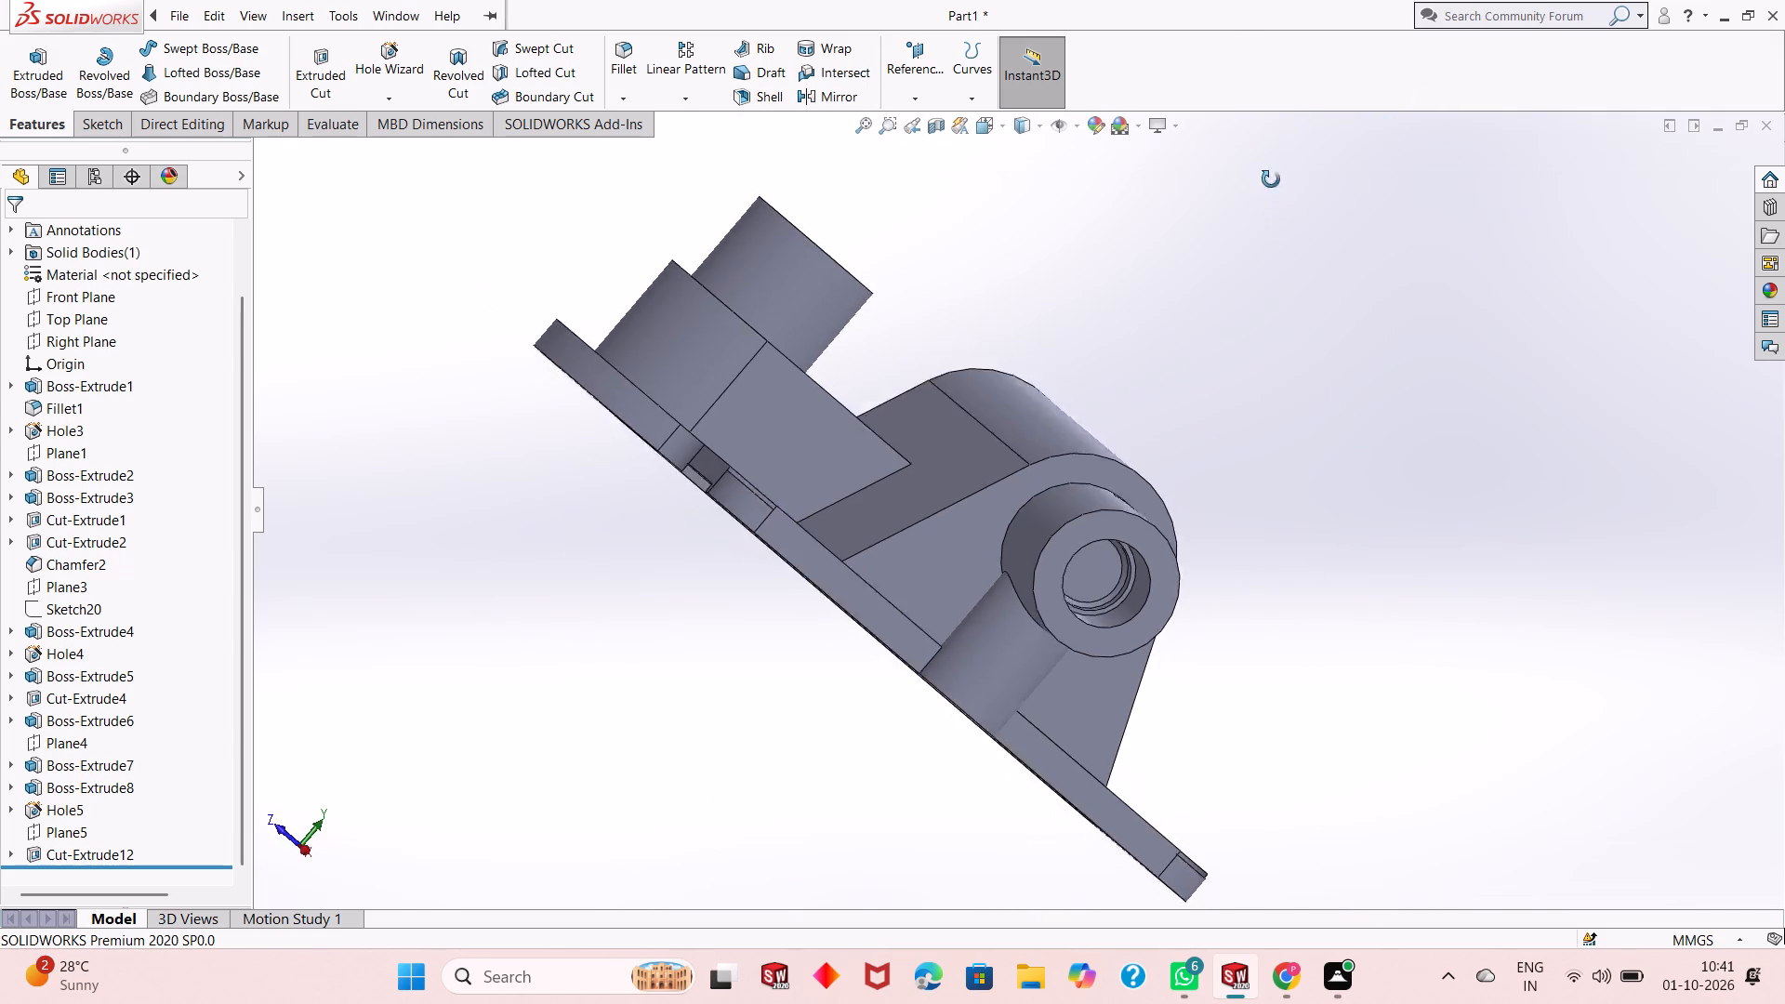
{"action": "middle_click_drag", "start_coordinate": [1271, 179], "coordinate": [1290, 69]}
{"action": "middle_click_drag", "start_coordinate": [1151, 415], "coordinate": [1131, 525]}
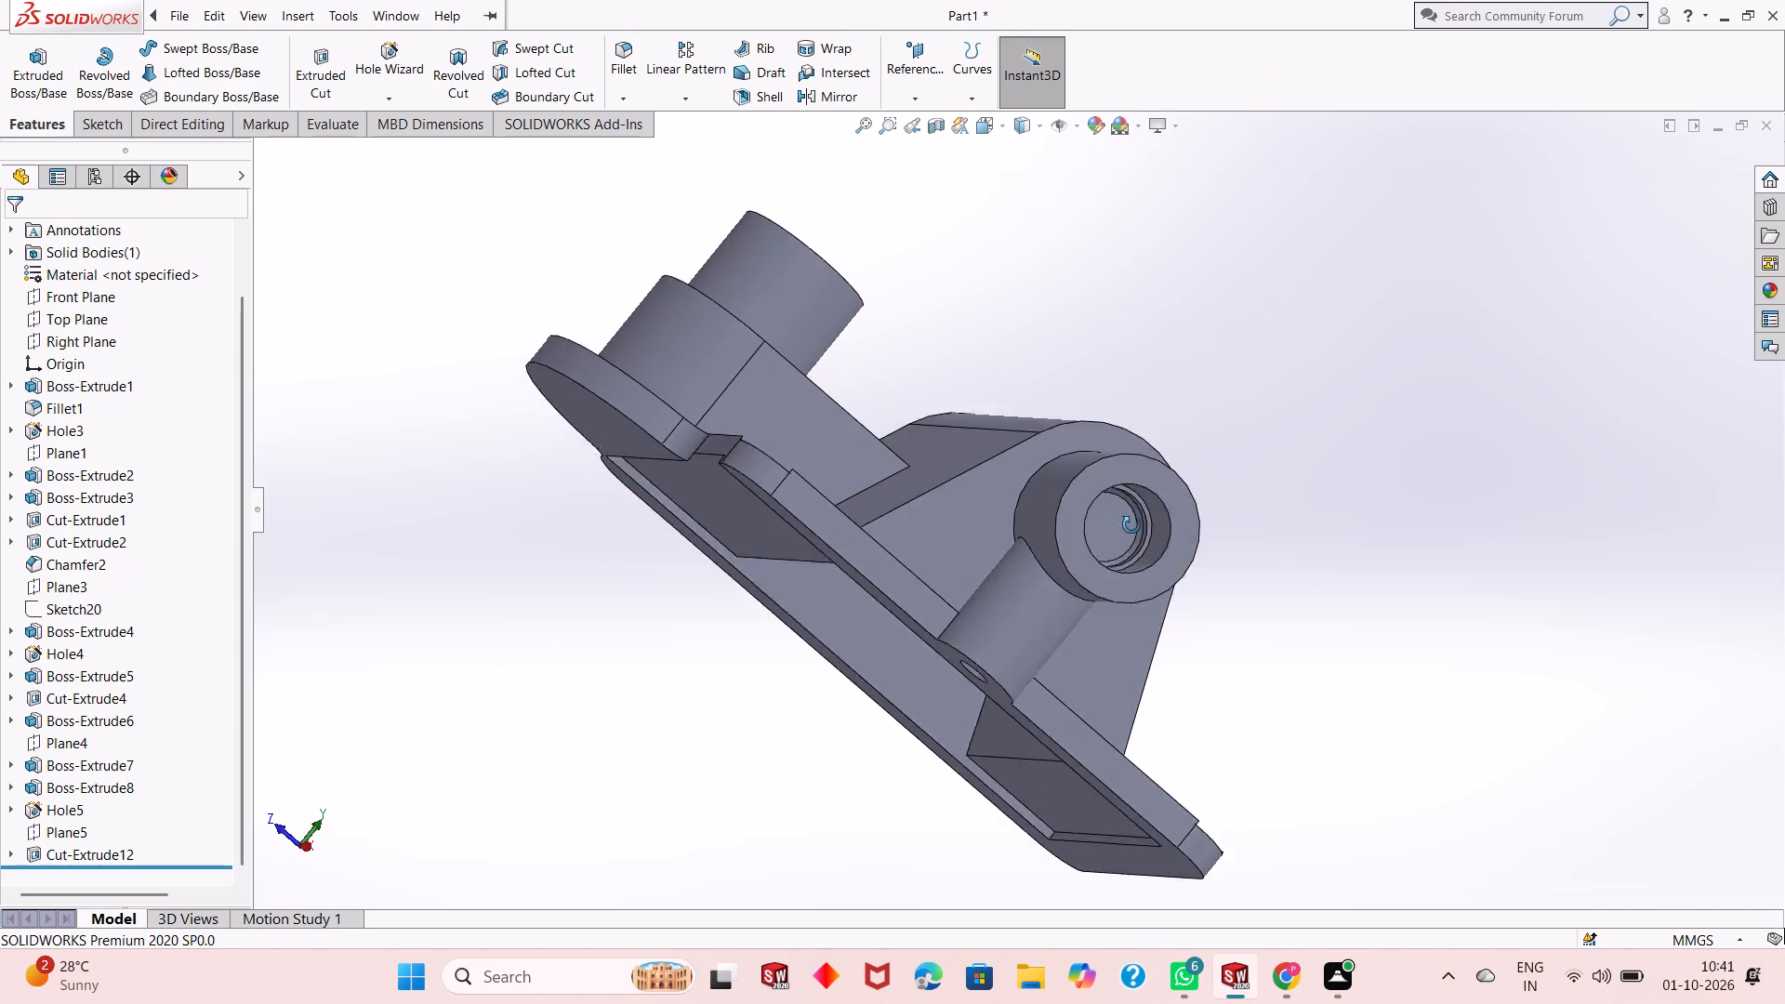
{"action": "middle_click_drag", "start_coordinate": [1131, 525], "coordinate": [1086, 510]}
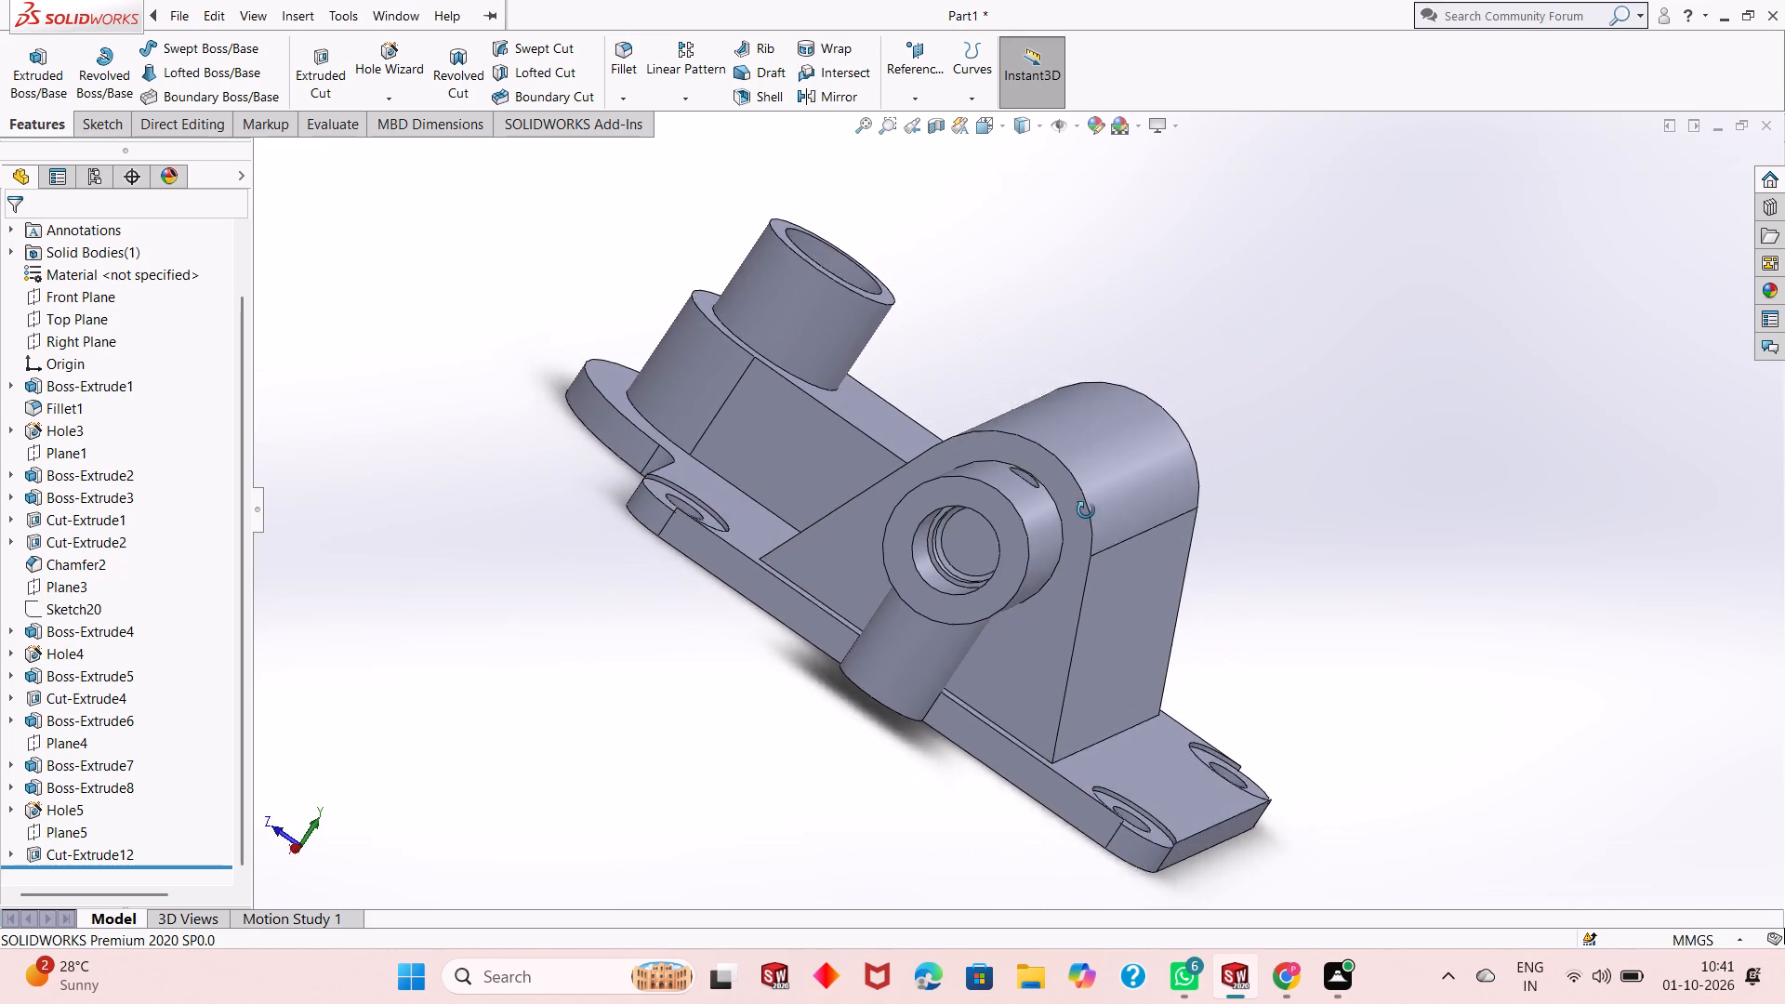
{"action": "middle_click_drag", "start_coordinate": [1086, 510], "coordinate": [1107, 482]}
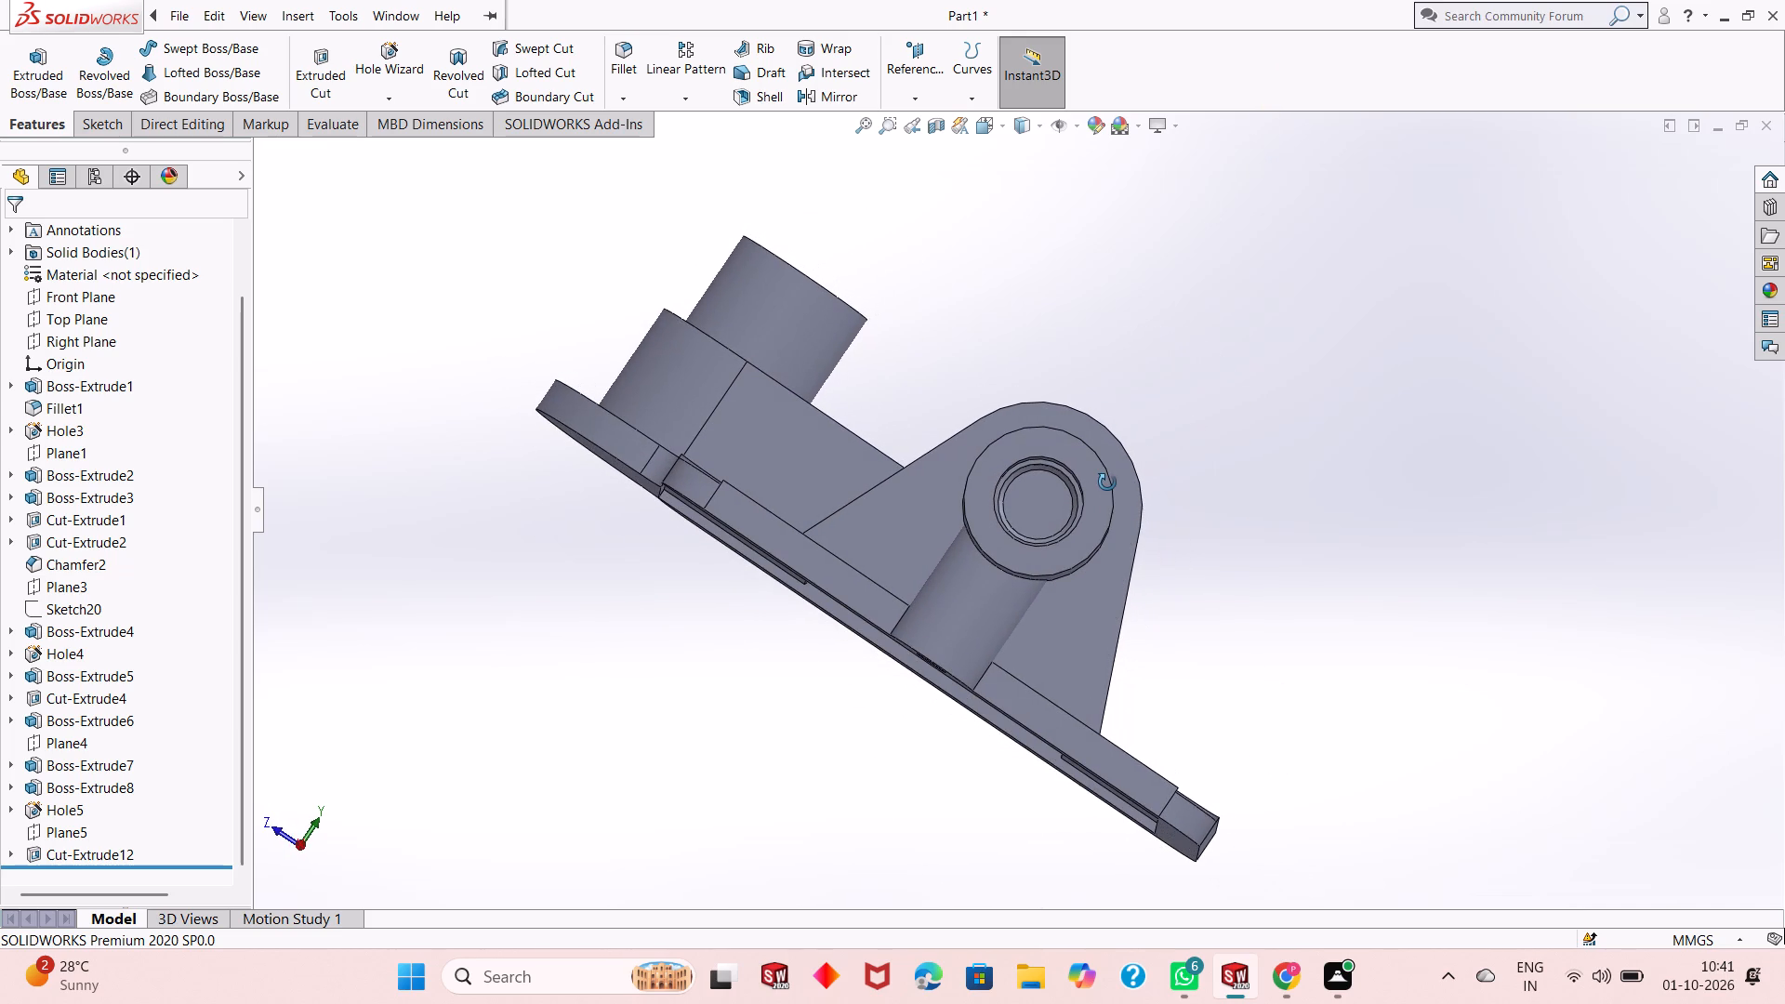
{"action": "middle_click_drag", "start_coordinate": [1107, 482], "coordinate": [1164, 473]}
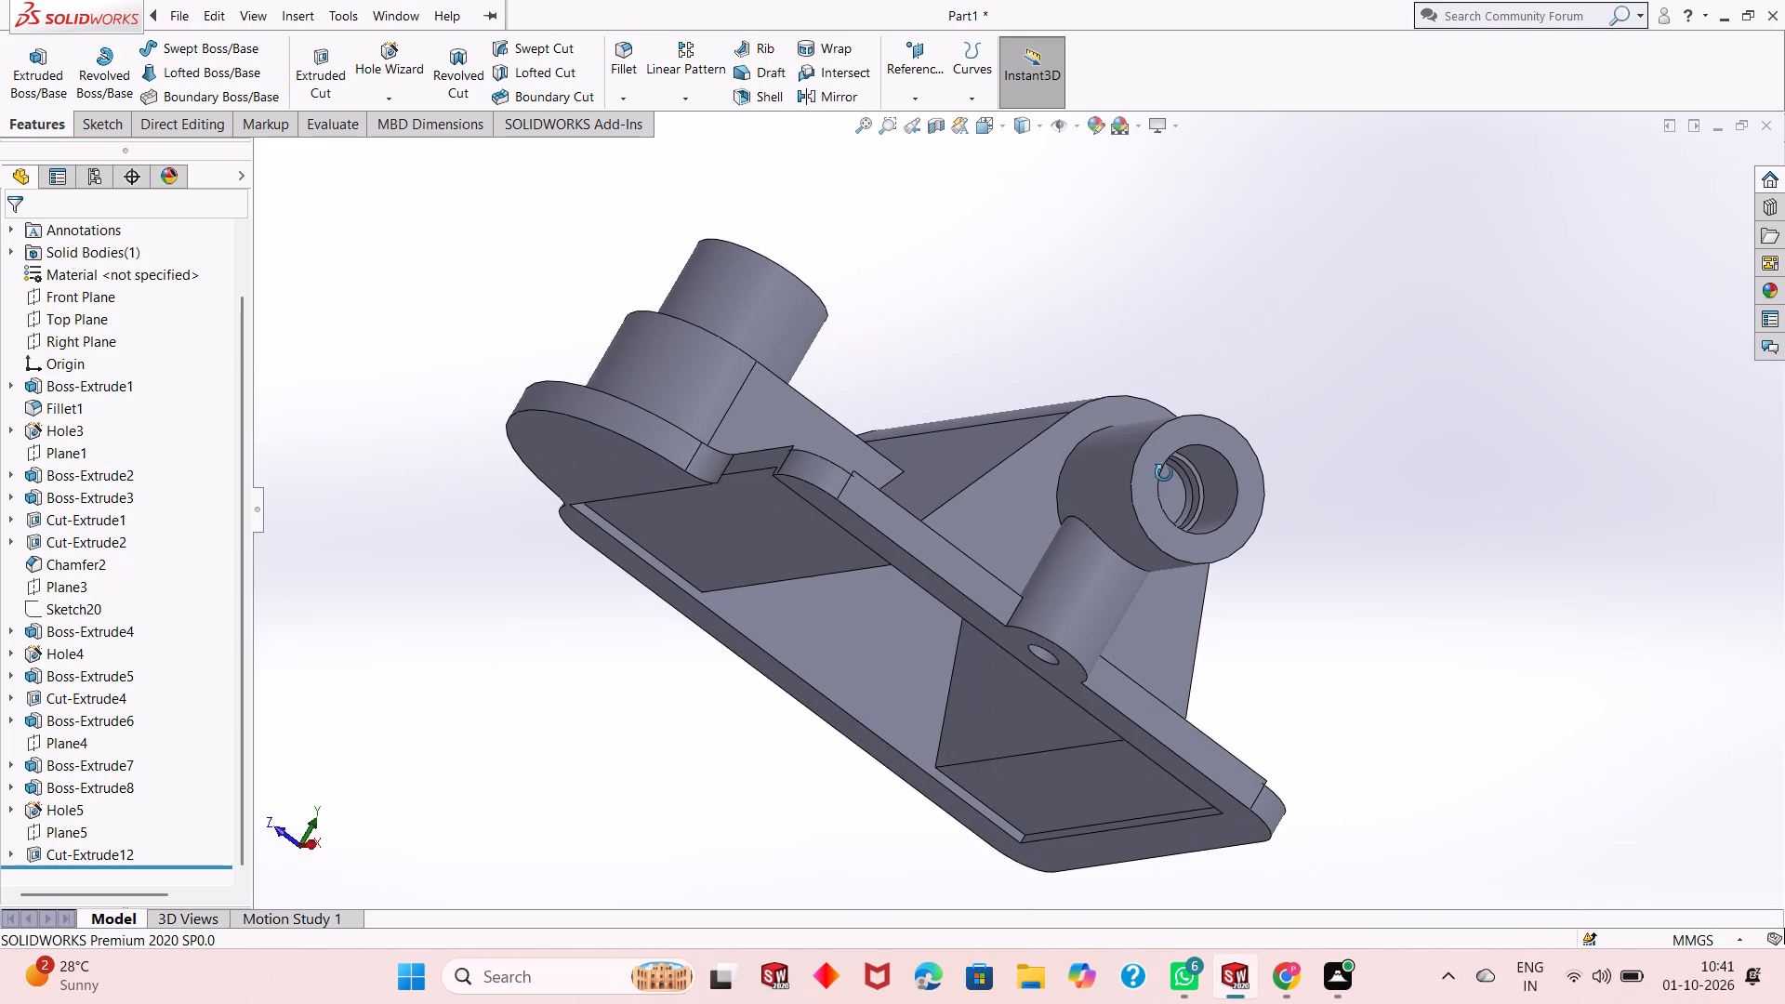
{"action": "middle_click_drag", "start_coordinate": [1164, 473], "coordinate": [1247, 176]}
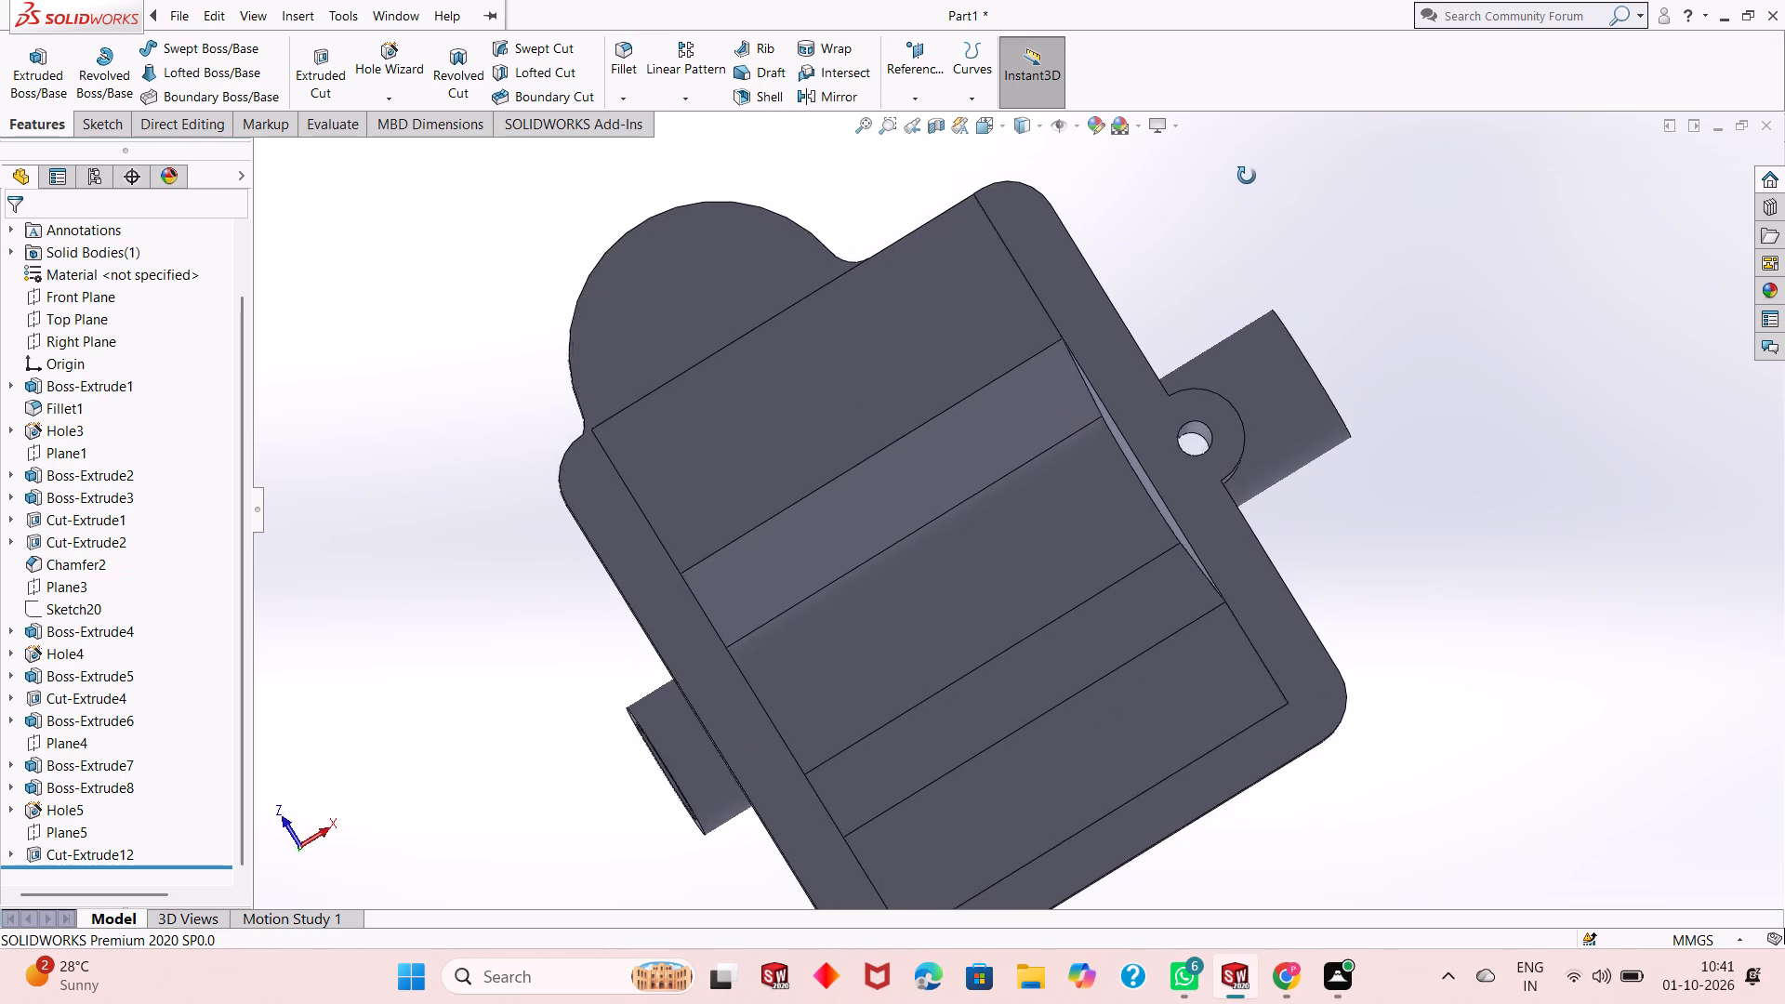
{"action": "middle_click_drag", "start_coordinate": [1247, 176], "coordinate": [1126, 591]}
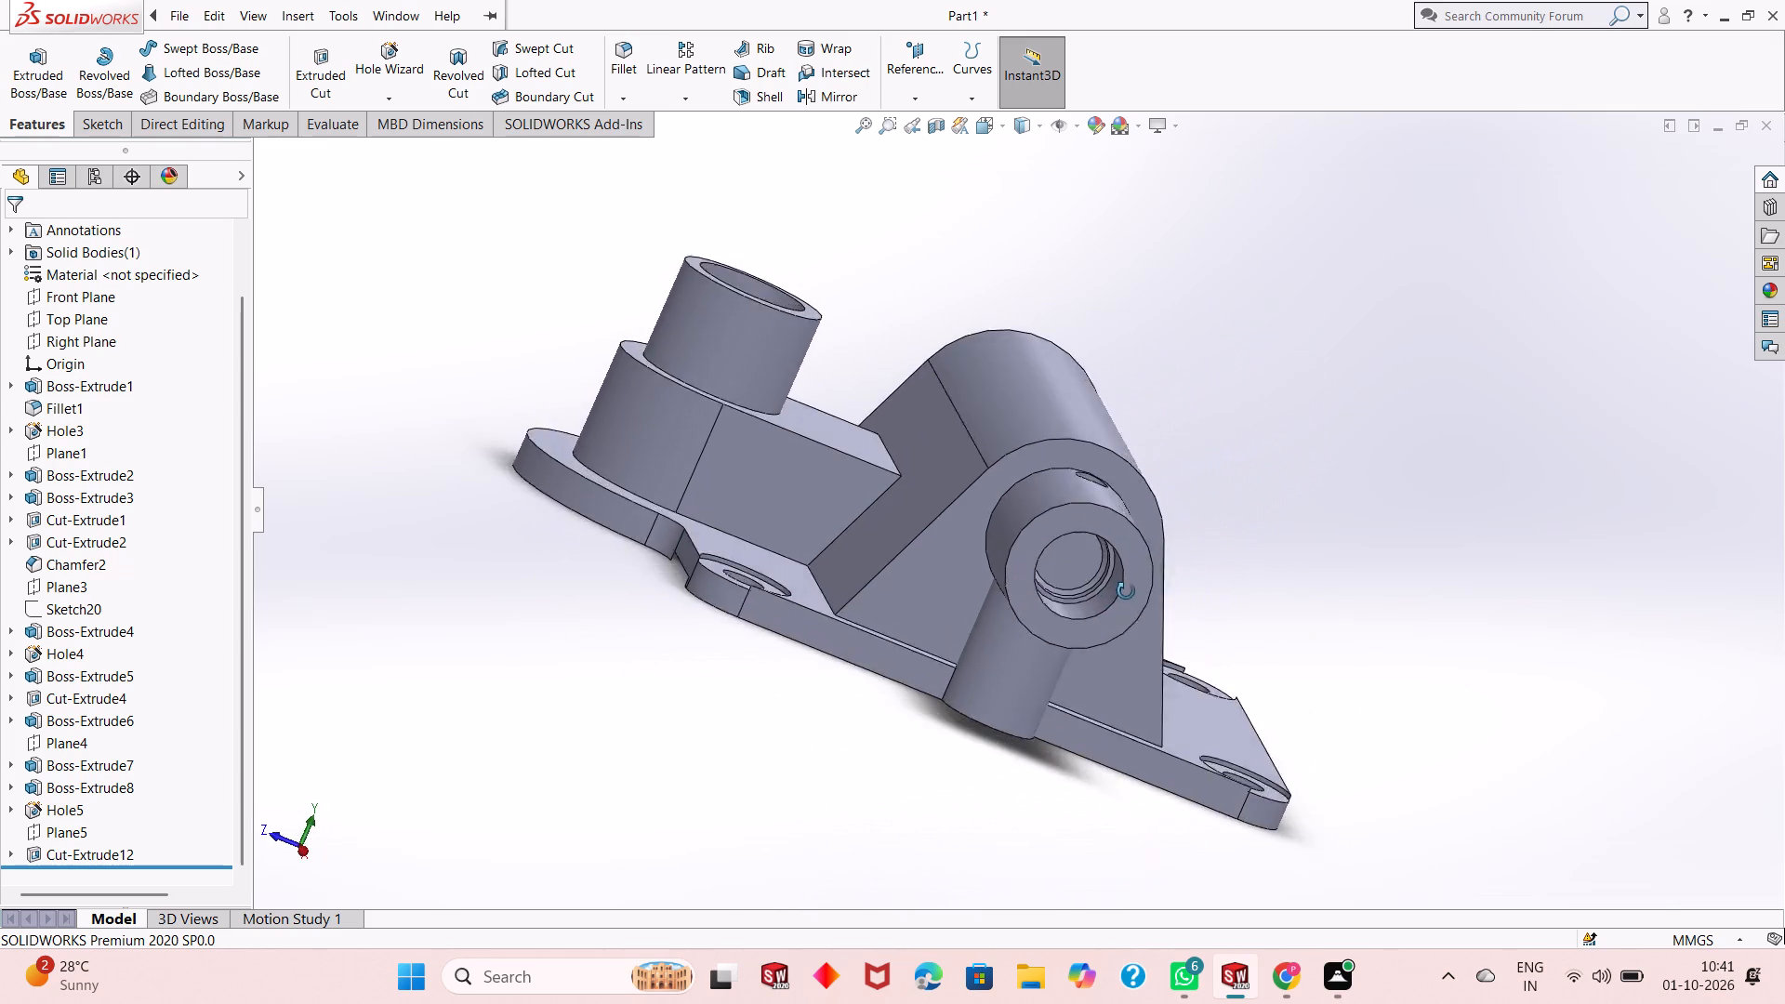
{"action": "middle_click_drag", "start_coordinate": [1126, 591], "coordinate": [1232, 445]}
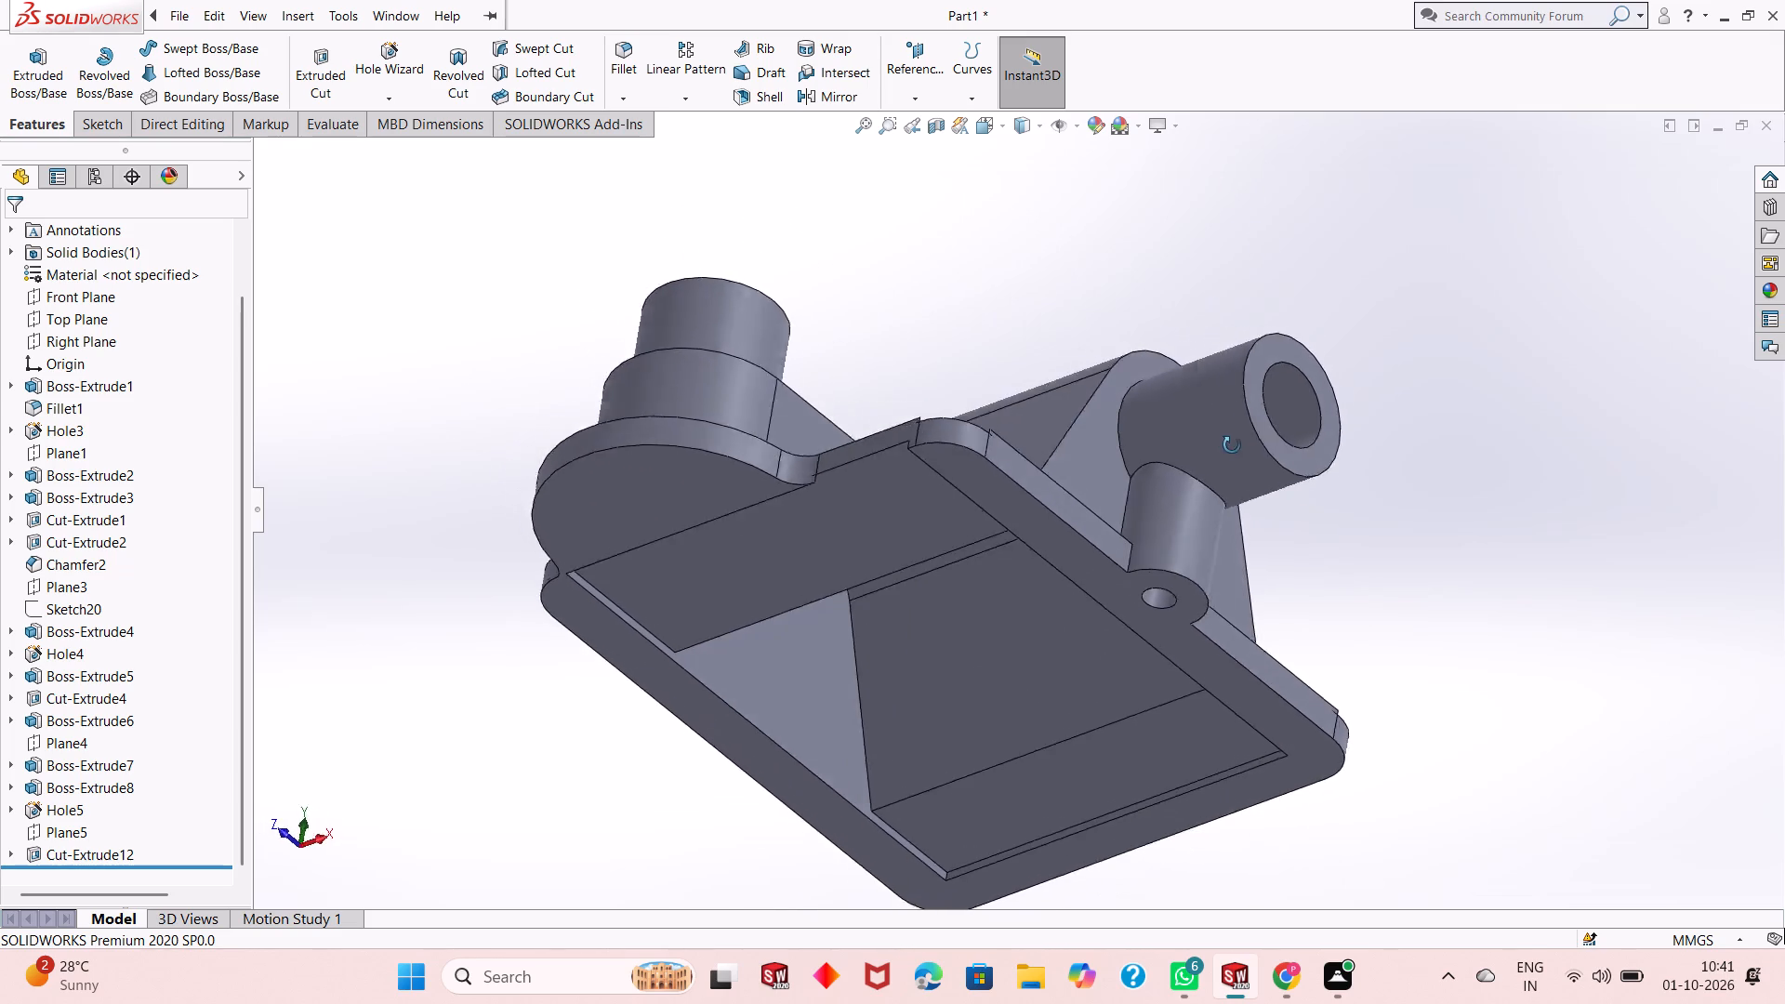
{"action": "middle_click_drag", "start_coordinate": [1232, 445], "coordinate": [1492, 417]}
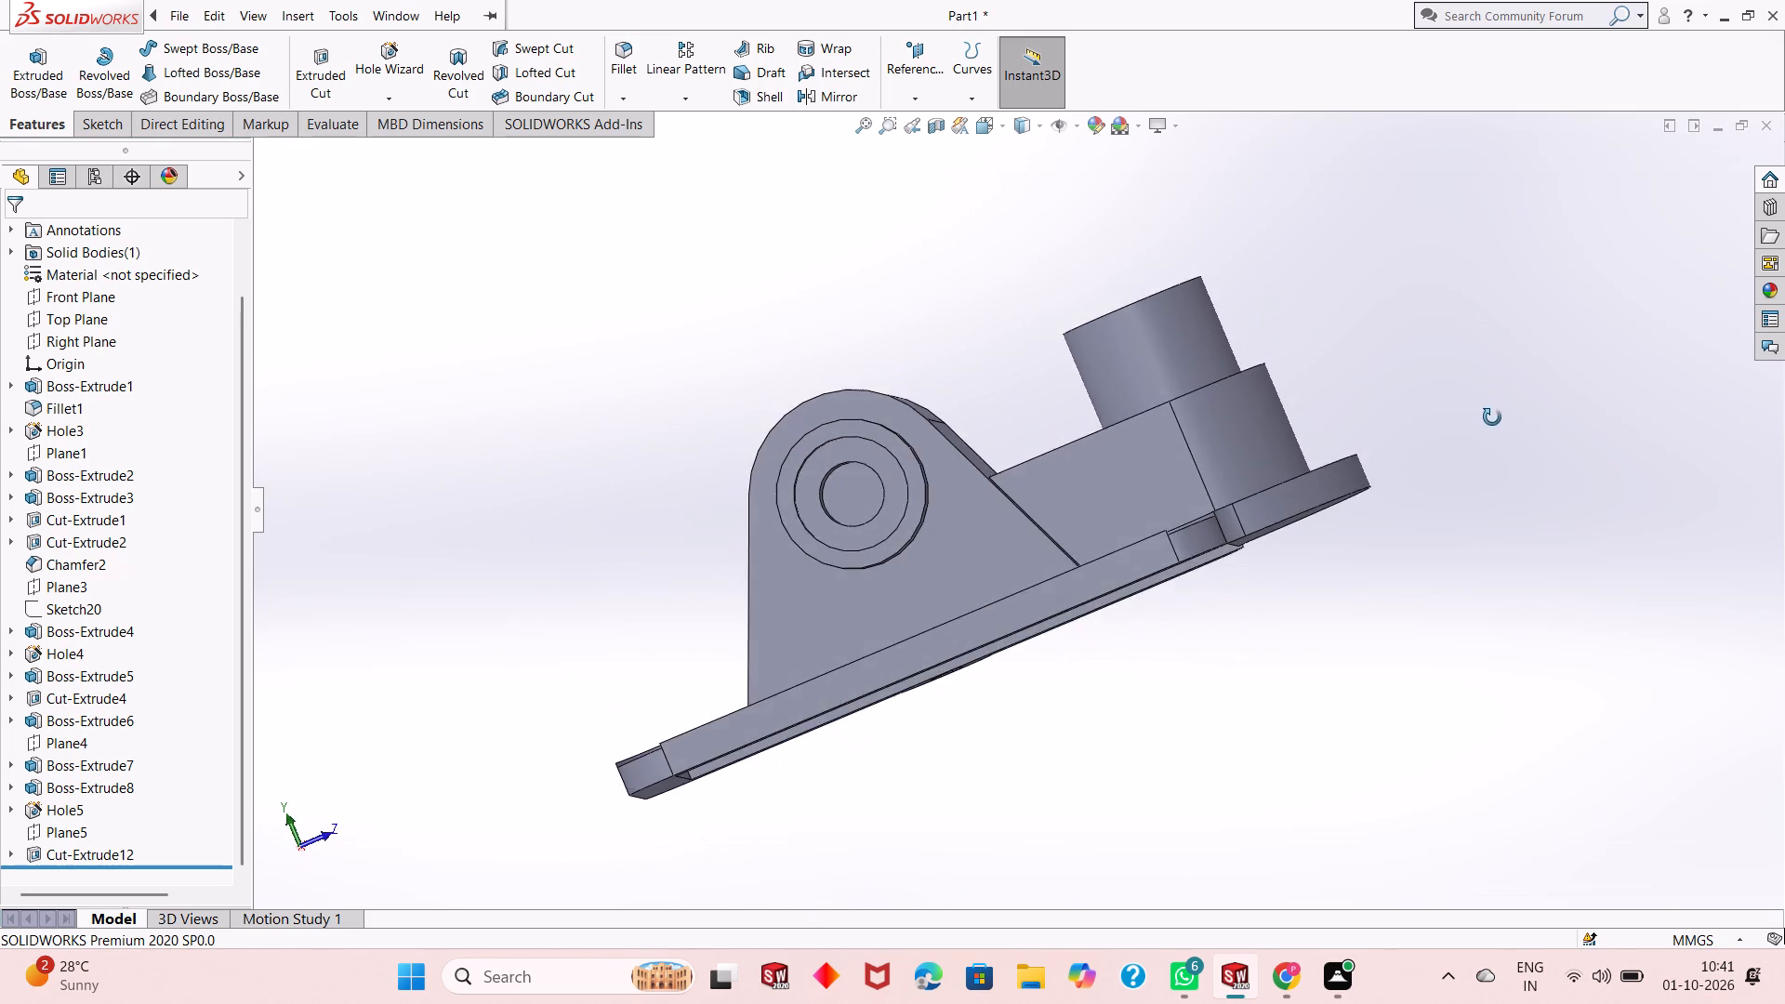
{"action": "middle_click_drag", "start_coordinate": [1492, 417], "coordinate": [1398, 426]}
{"action": "scroll", "coordinate": [1425, 223], "scroll_direction": "down", "scroll_amount": 1}
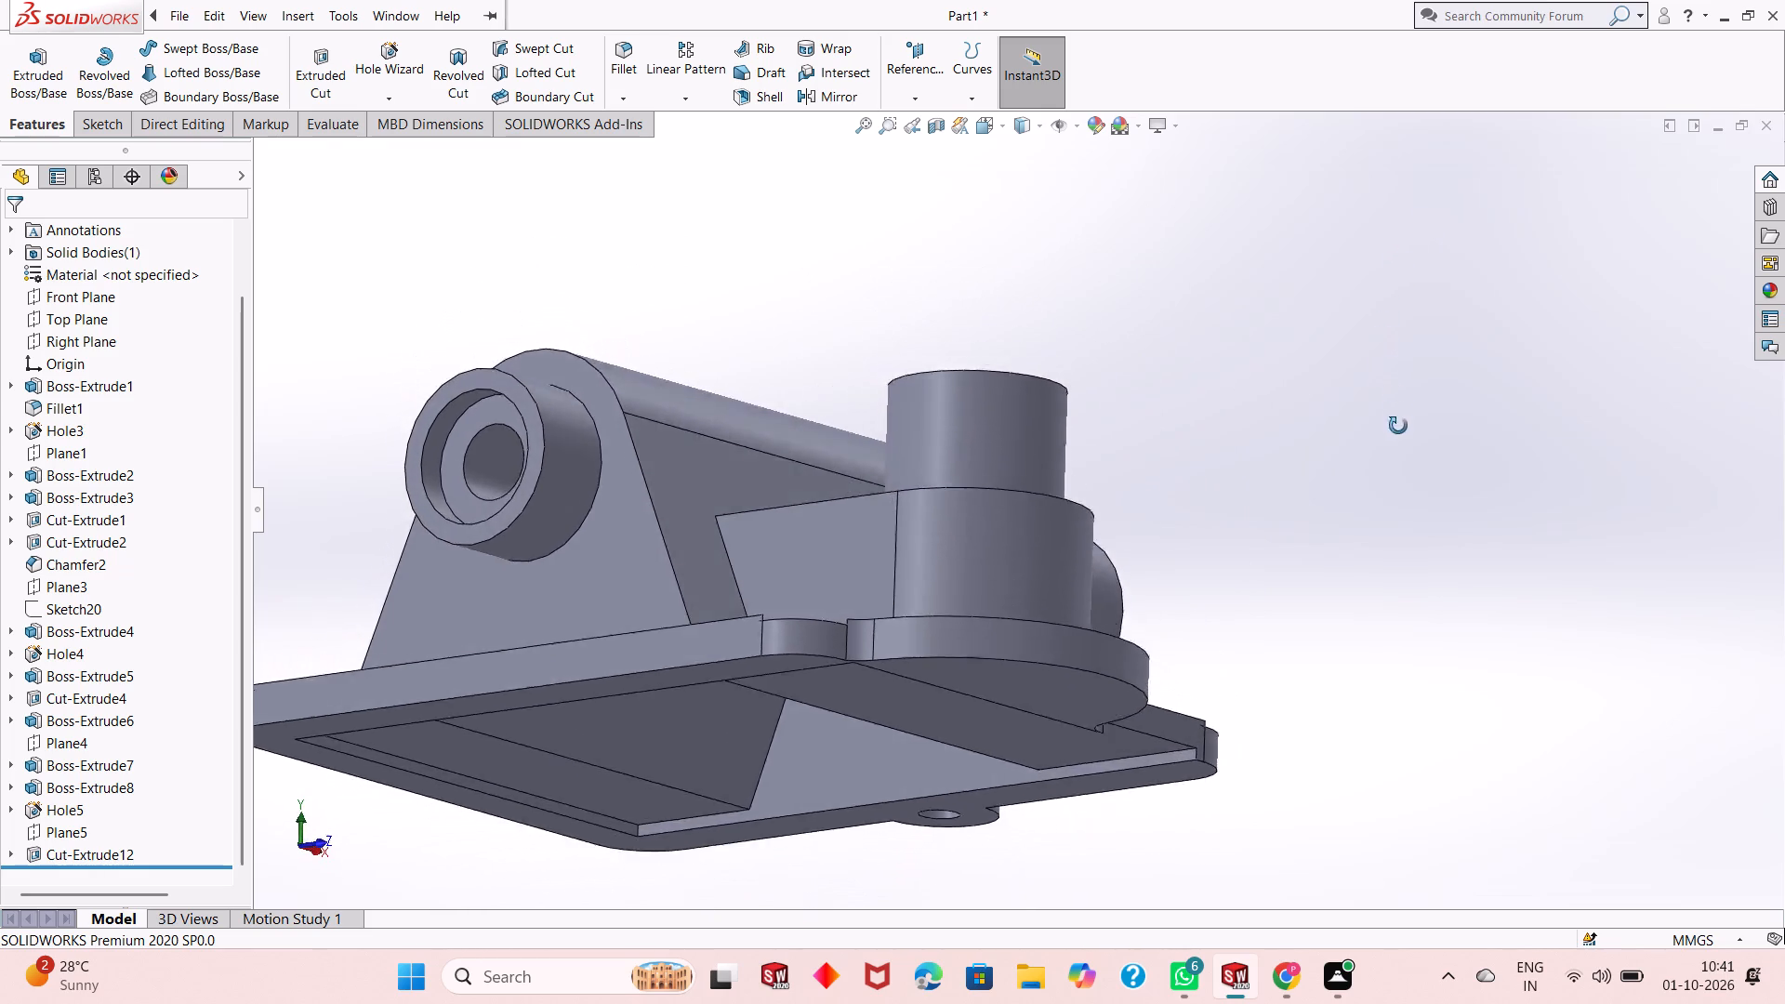
{"action": "middle_click_drag", "start_coordinate": [1398, 426], "coordinate": [1408, 478]}
{"action": "scroll", "coordinate": [1329, 536], "scroll_direction": "up", "scroll_amount": 3}
{"action": "middle_click_drag", "start_coordinate": [1306, 589], "coordinate": [1181, 599]}
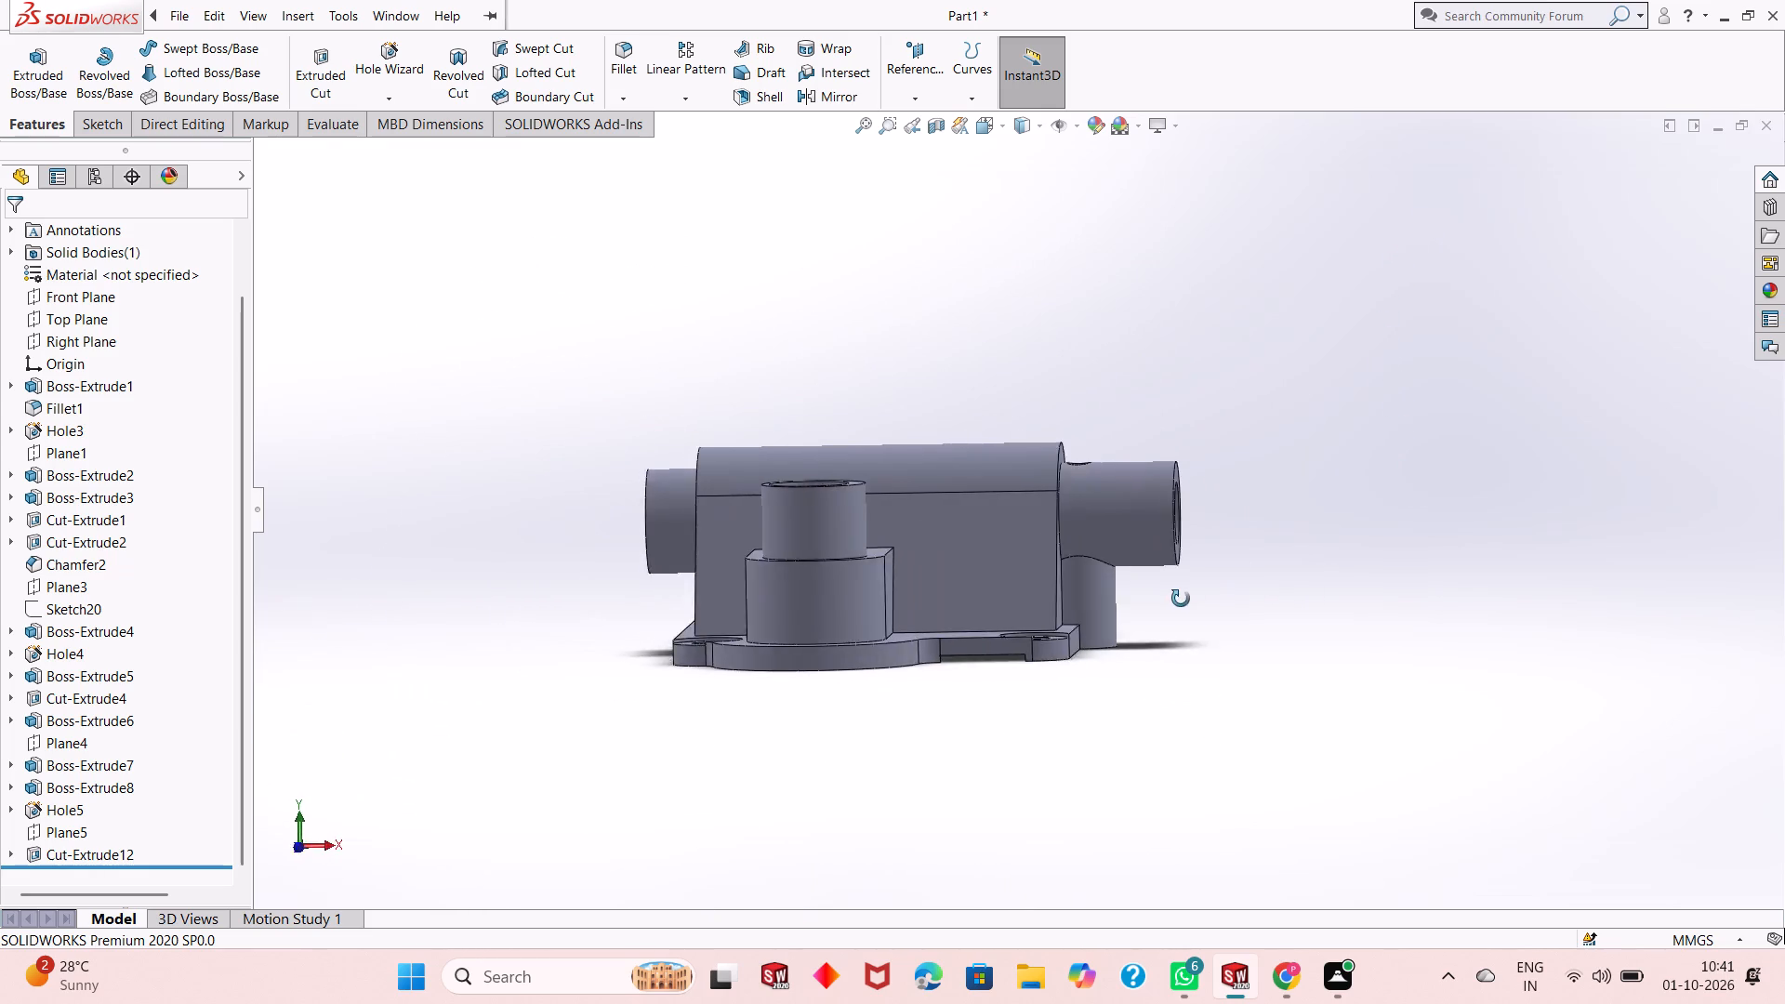
{"action": "middle_click_drag", "start_coordinate": [1181, 599], "coordinate": [1033, 615]}
{"action": "scroll", "coordinate": [1003, 541], "scroll_direction": "down", "scroll_amount": 3}
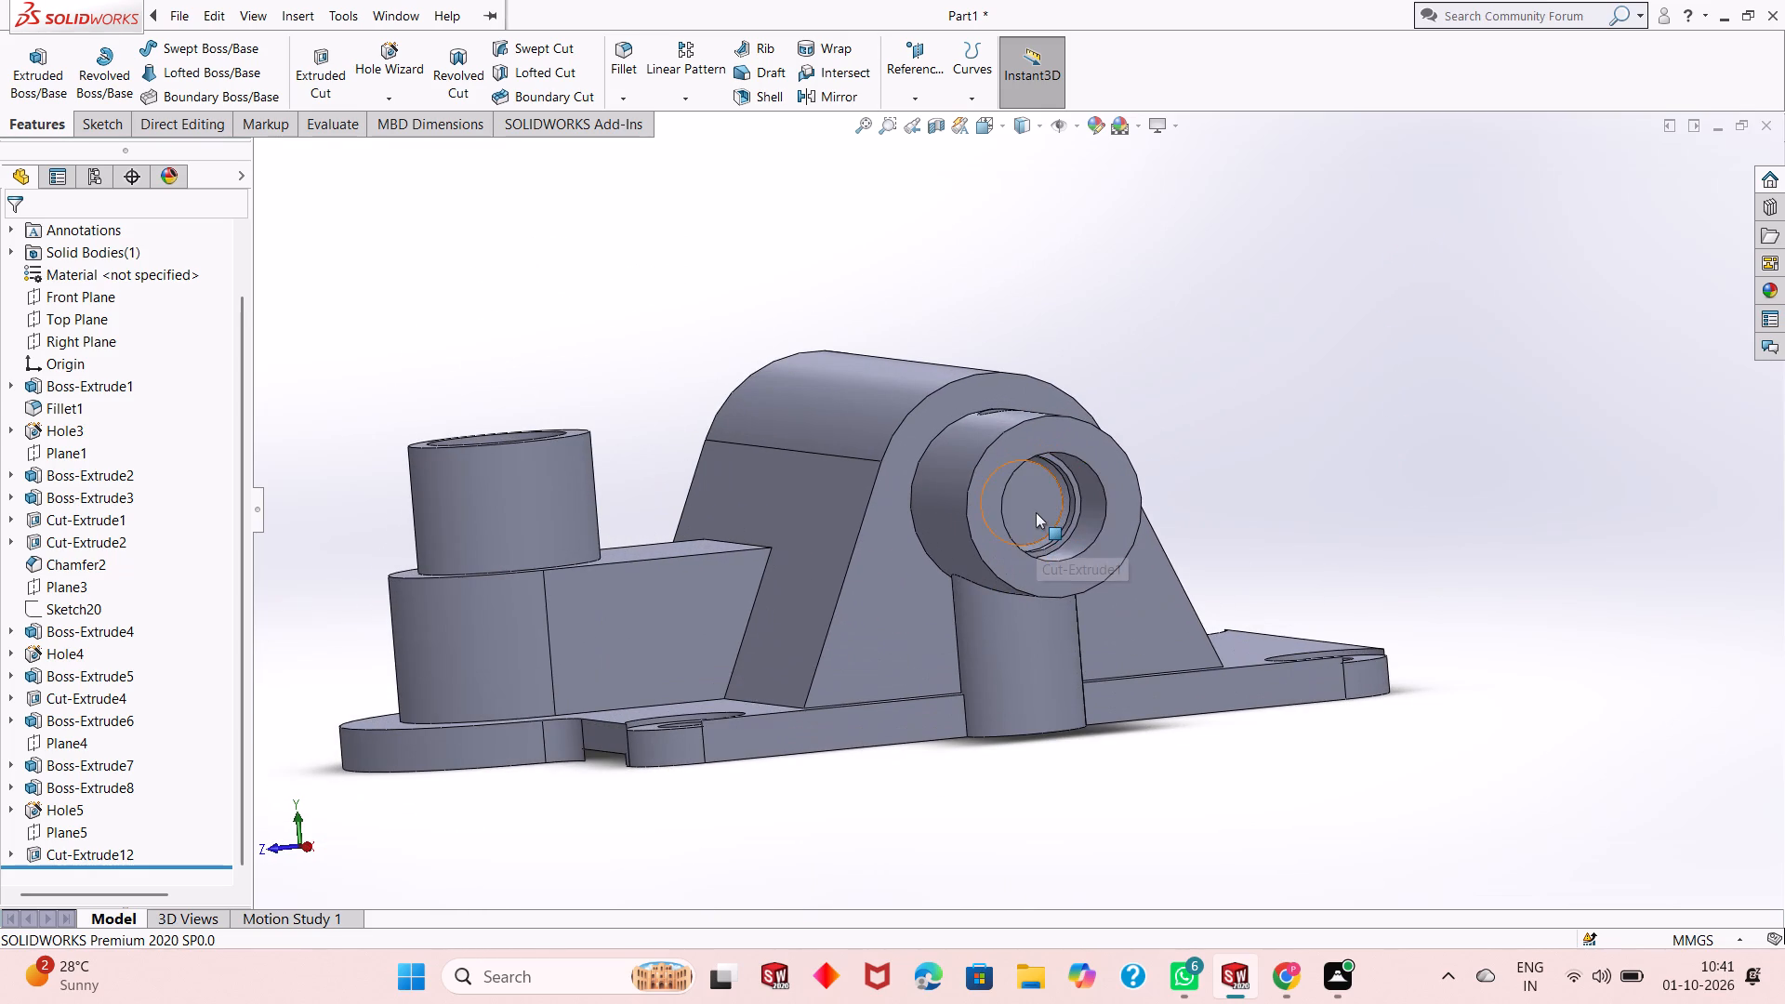
{"action": "scroll", "coordinate": [1279, 522], "scroll_direction": "up", "scroll_amount": 3}
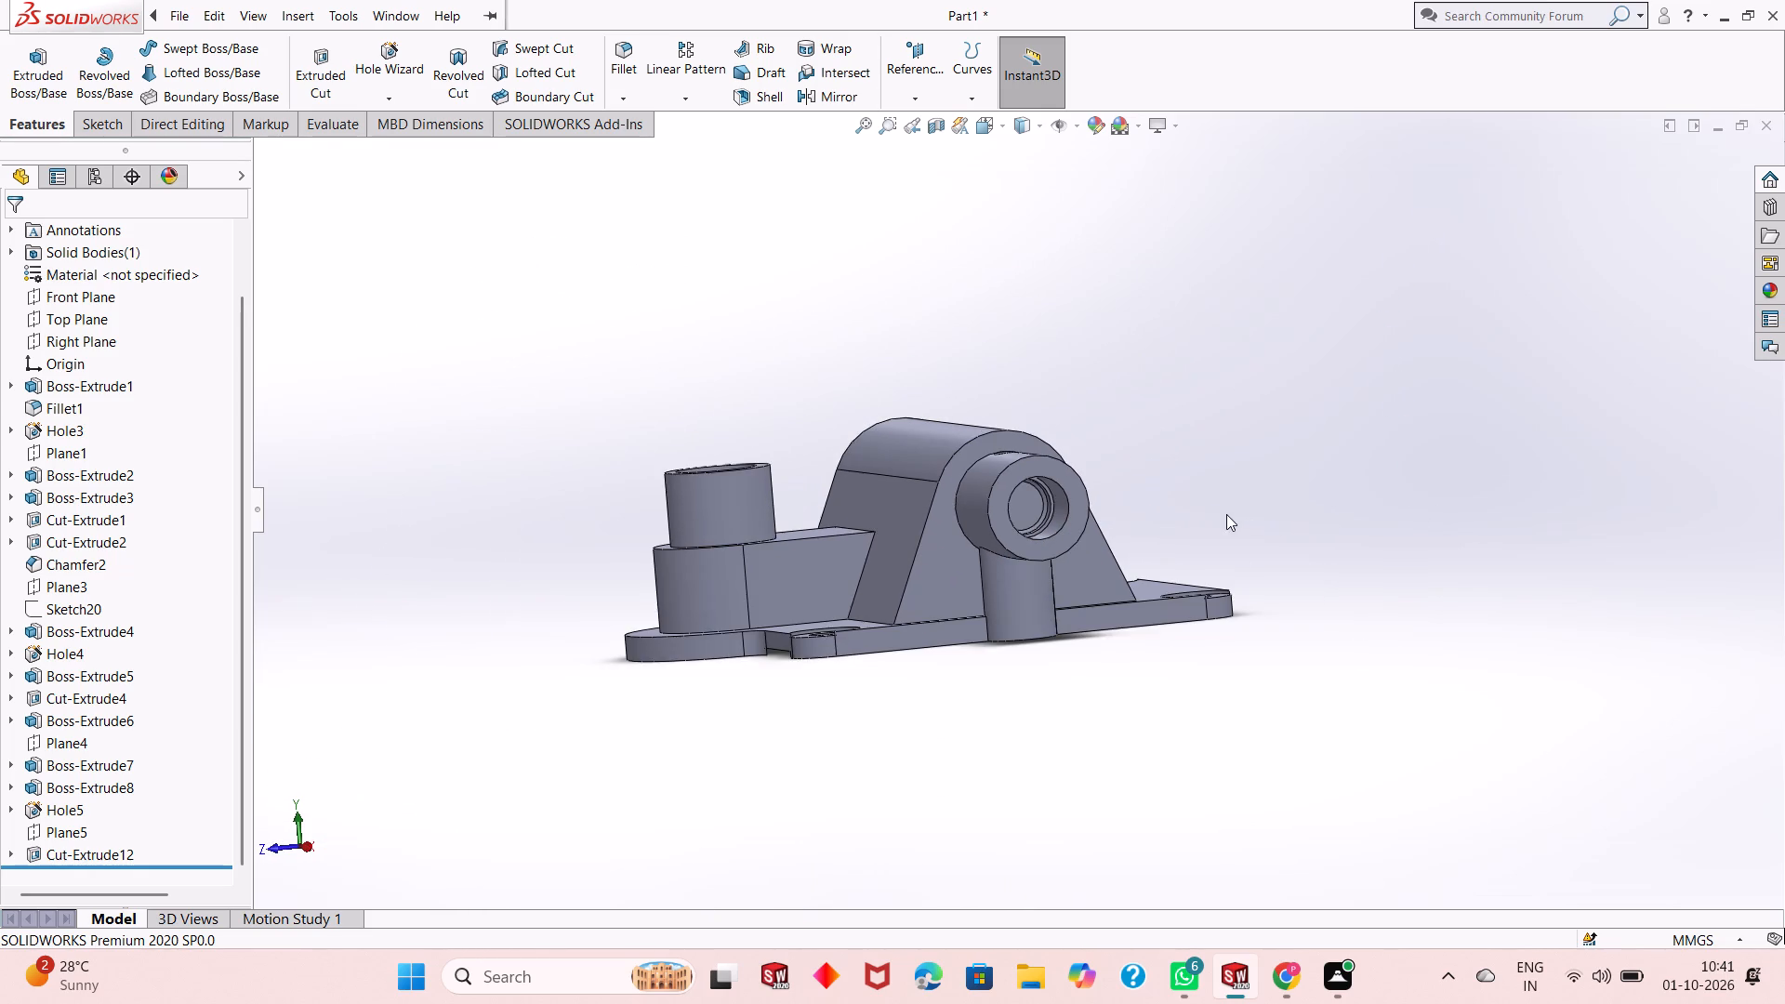
{"action": "middle_click_drag", "start_coordinate": [1226, 517], "coordinate": [1368, 522]}
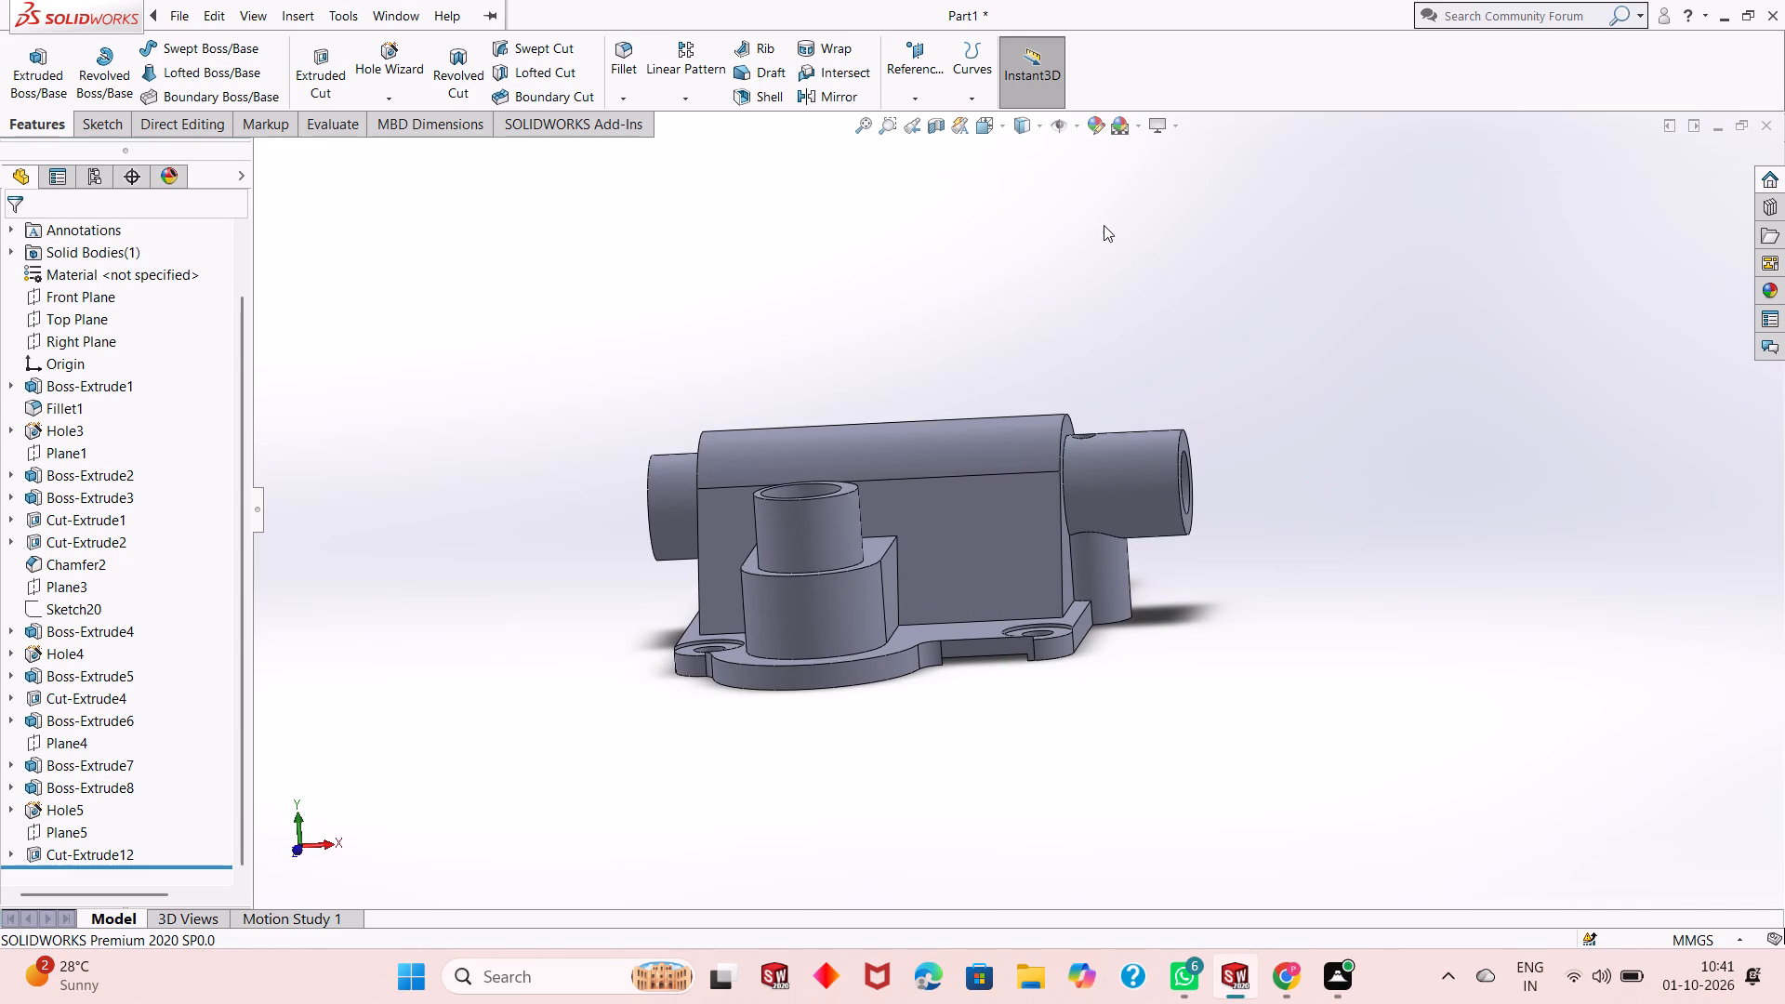
Section the bracket on the Front Plane at 0 mm offset and examine the cavity walls and the boss bores.
{"action": "left_click", "coordinate": [929, 127]}
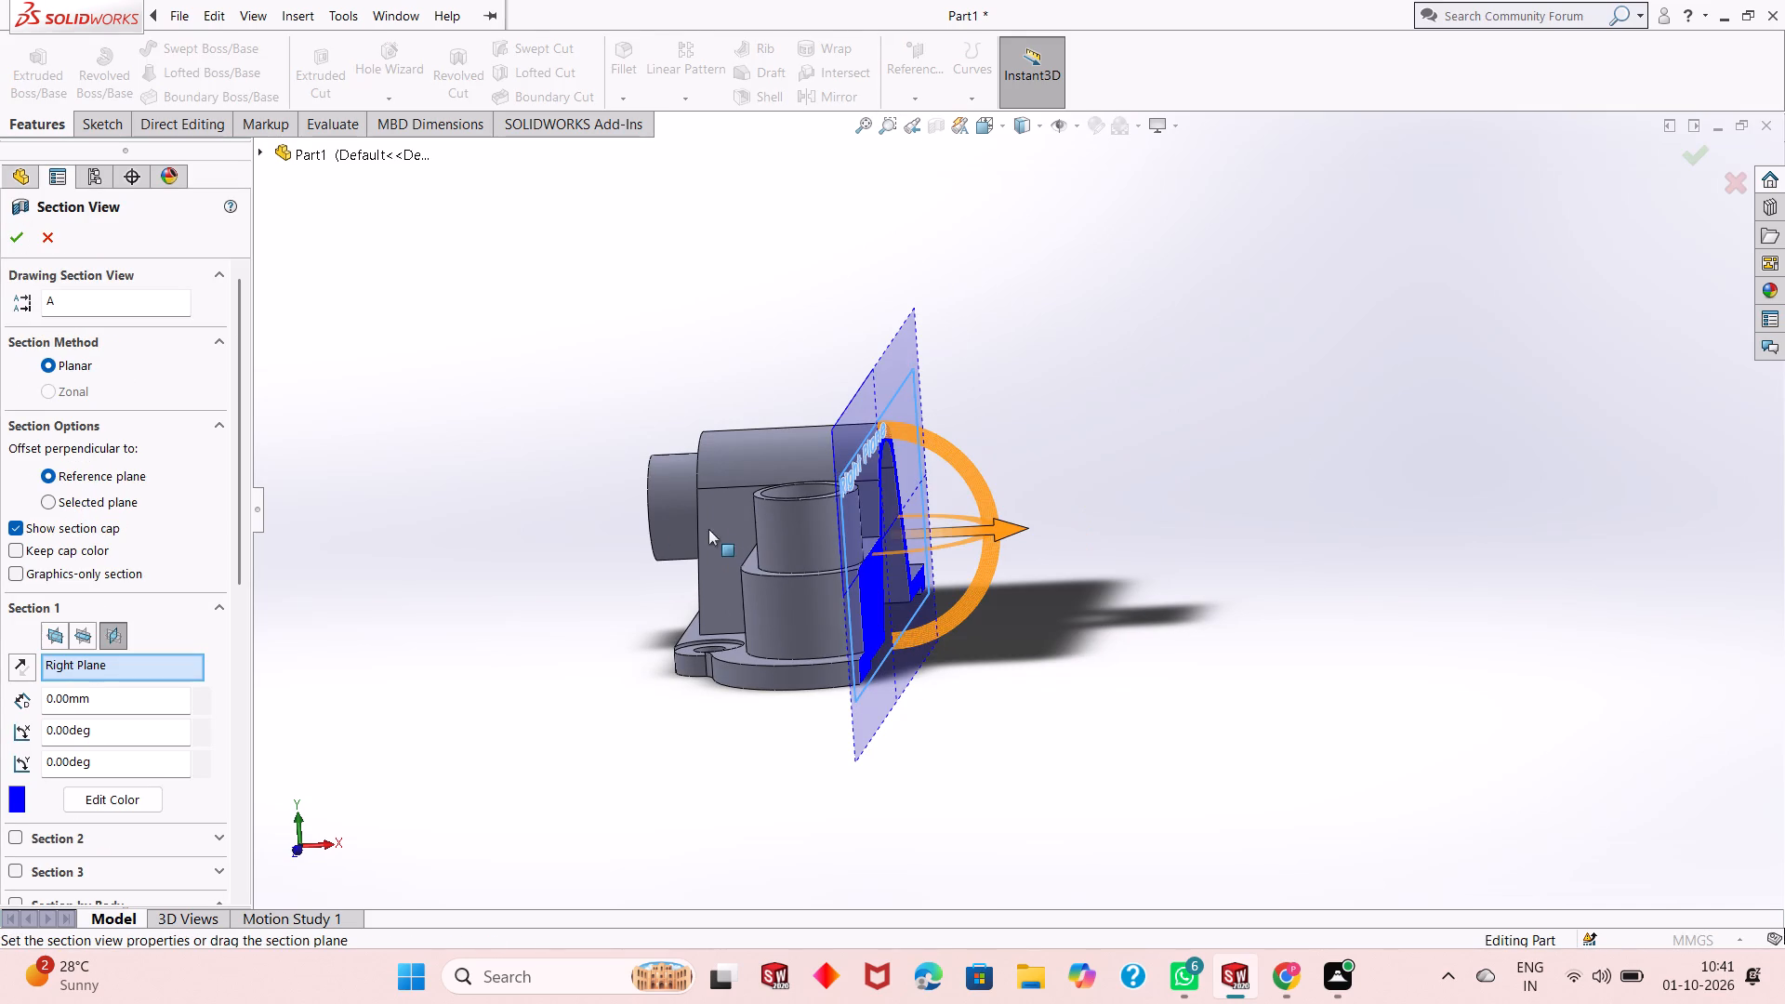
{"action": "left_click", "coordinate": [54, 639]}
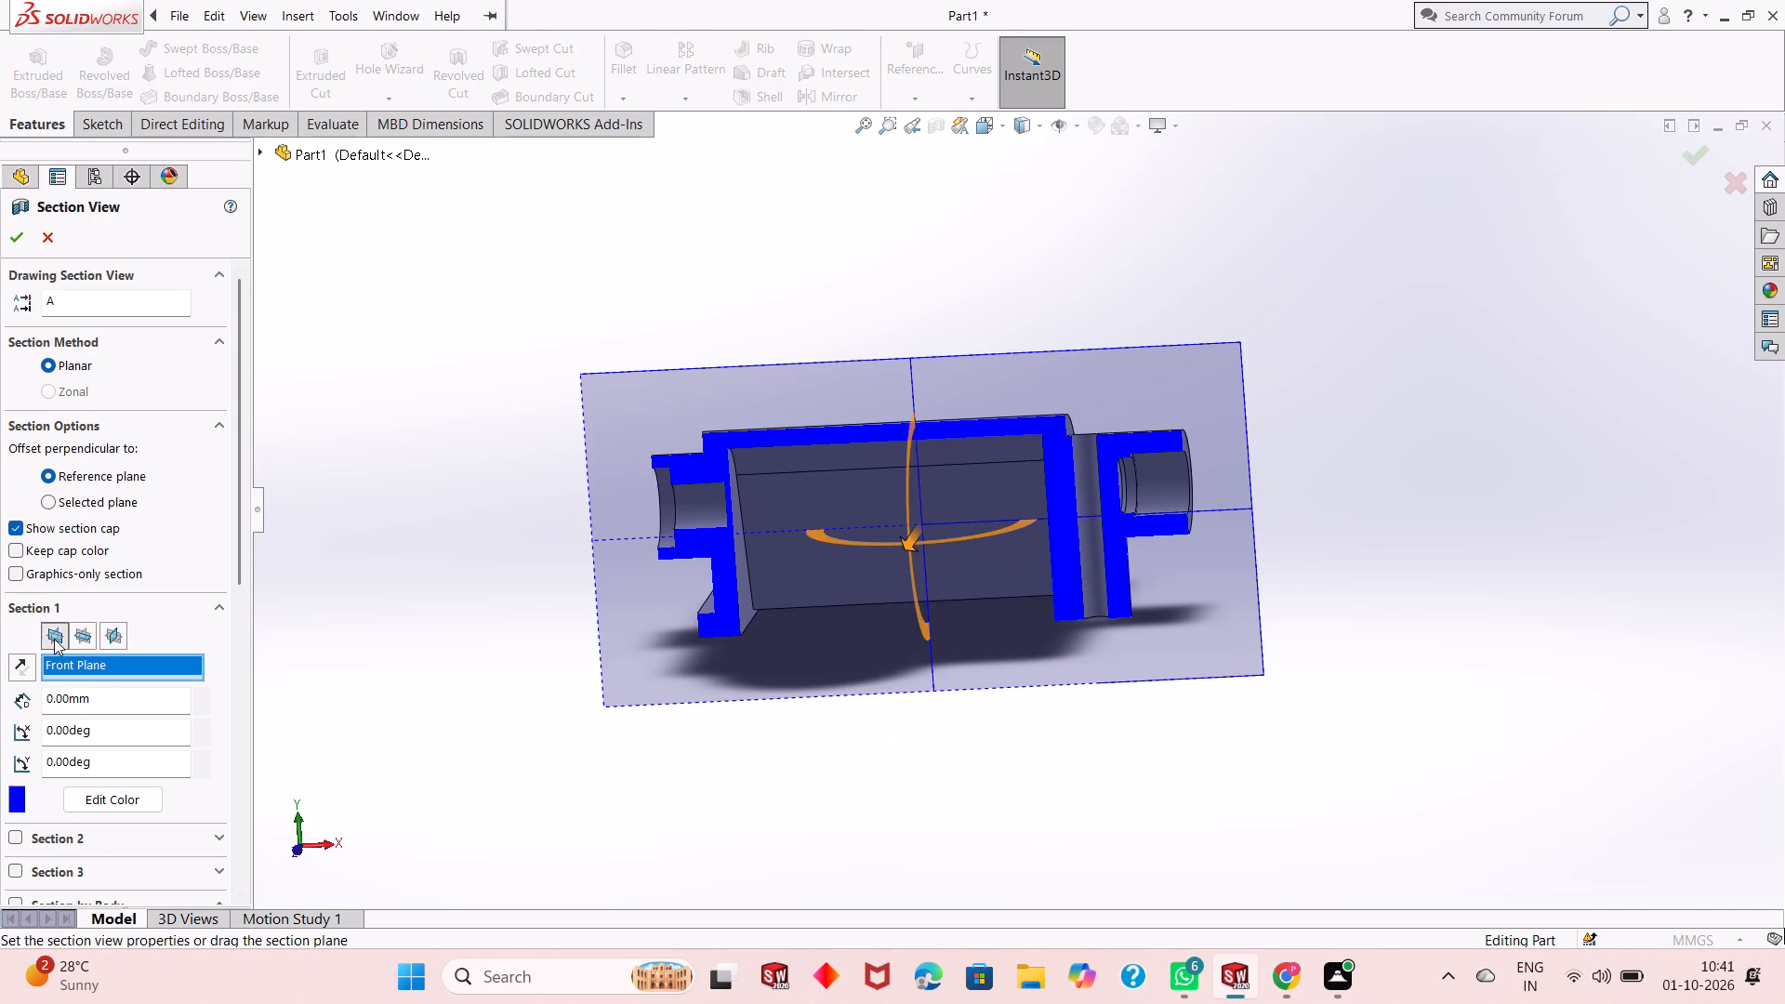
{"action": "scroll", "coordinate": [986, 522], "scroll_direction": "down", "scroll_amount": 1}
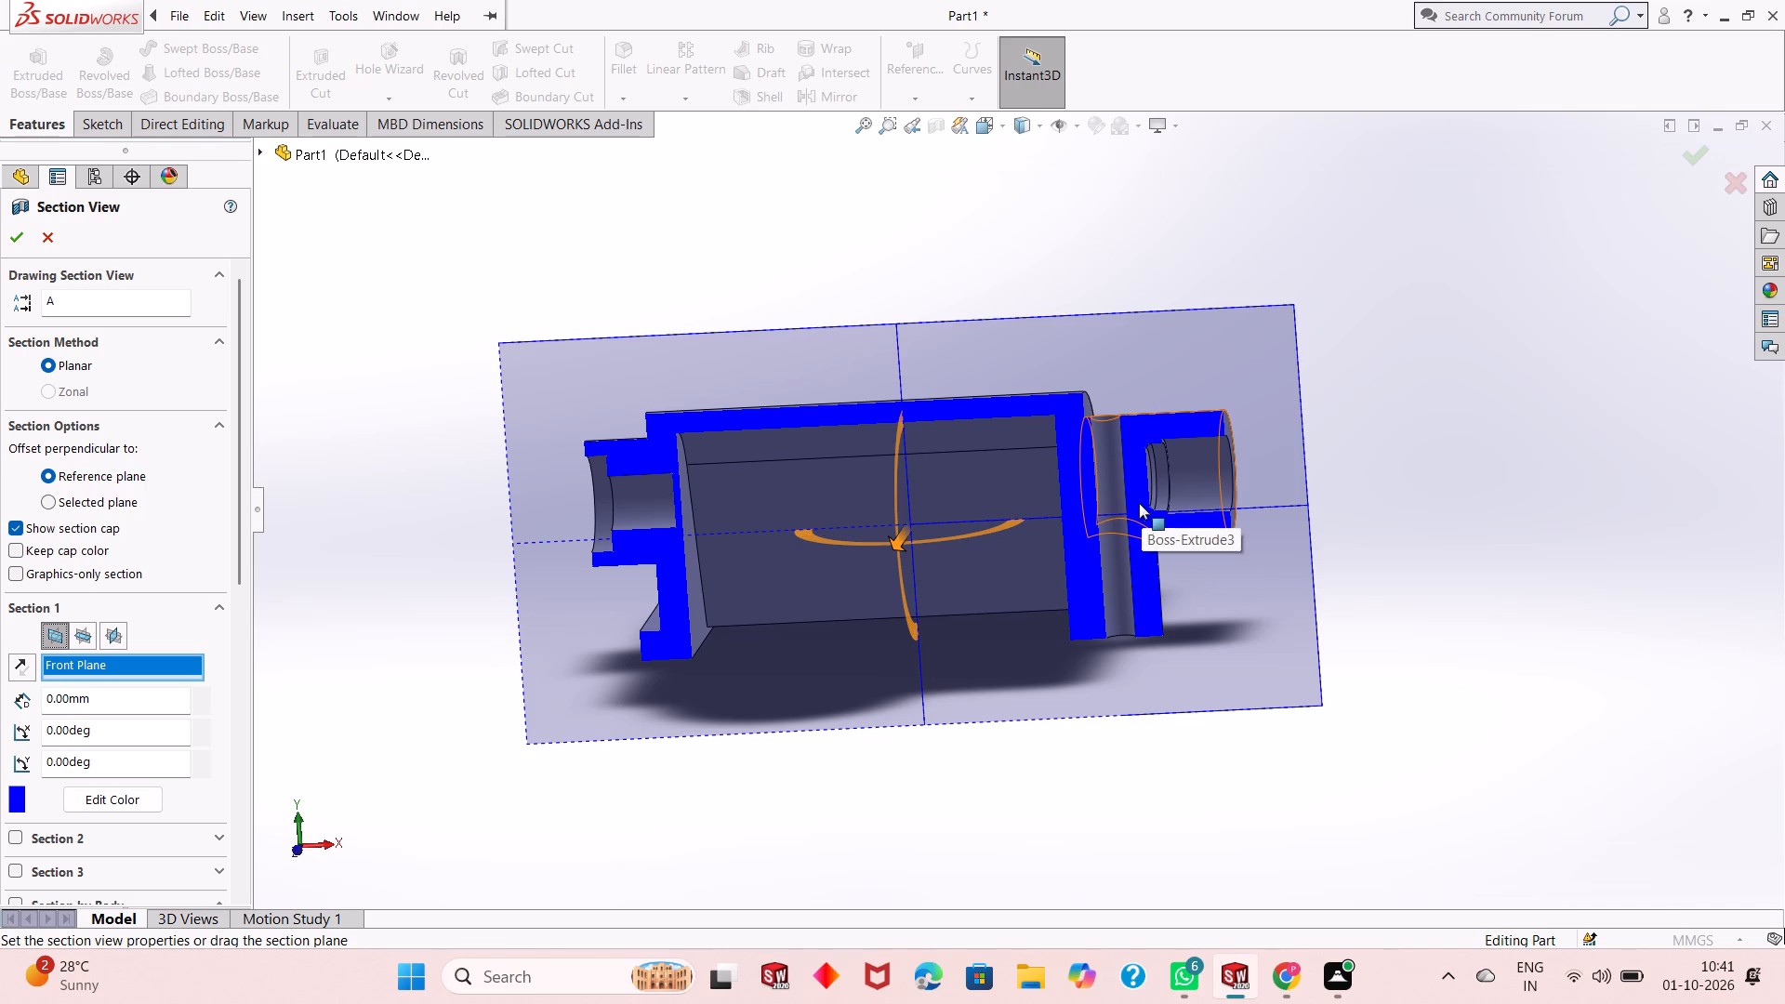
{"action": "scroll", "coordinate": [1117, 500], "scroll_direction": "down", "scroll_amount": 4}
{"action": "scroll", "coordinate": [1119, 500], "scroll_direction": "up", "scroll_amount": 2}
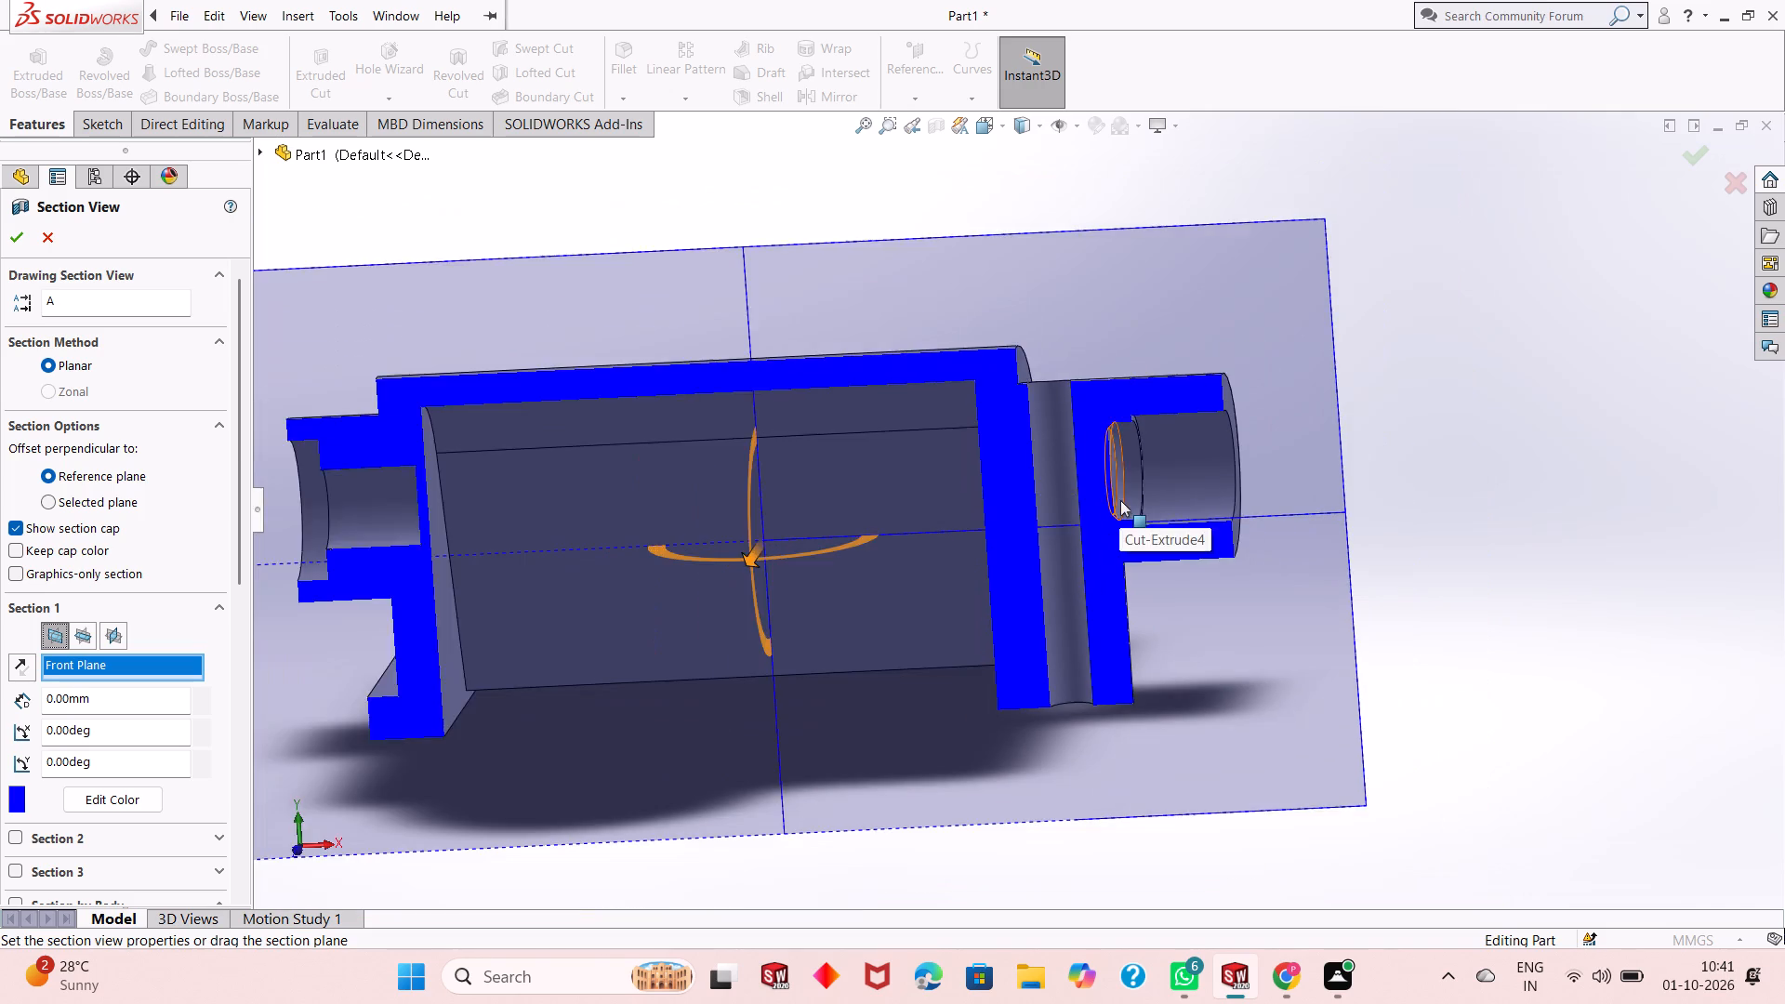
{"action": "scroll", "coordinate": [1120, 500], "scroll_direction": "up", "scroll_amount": 1}
{"action": "scroll", "coordinate": [1026, 502], "scroll_direction": "down", "scroll_amount": 1}
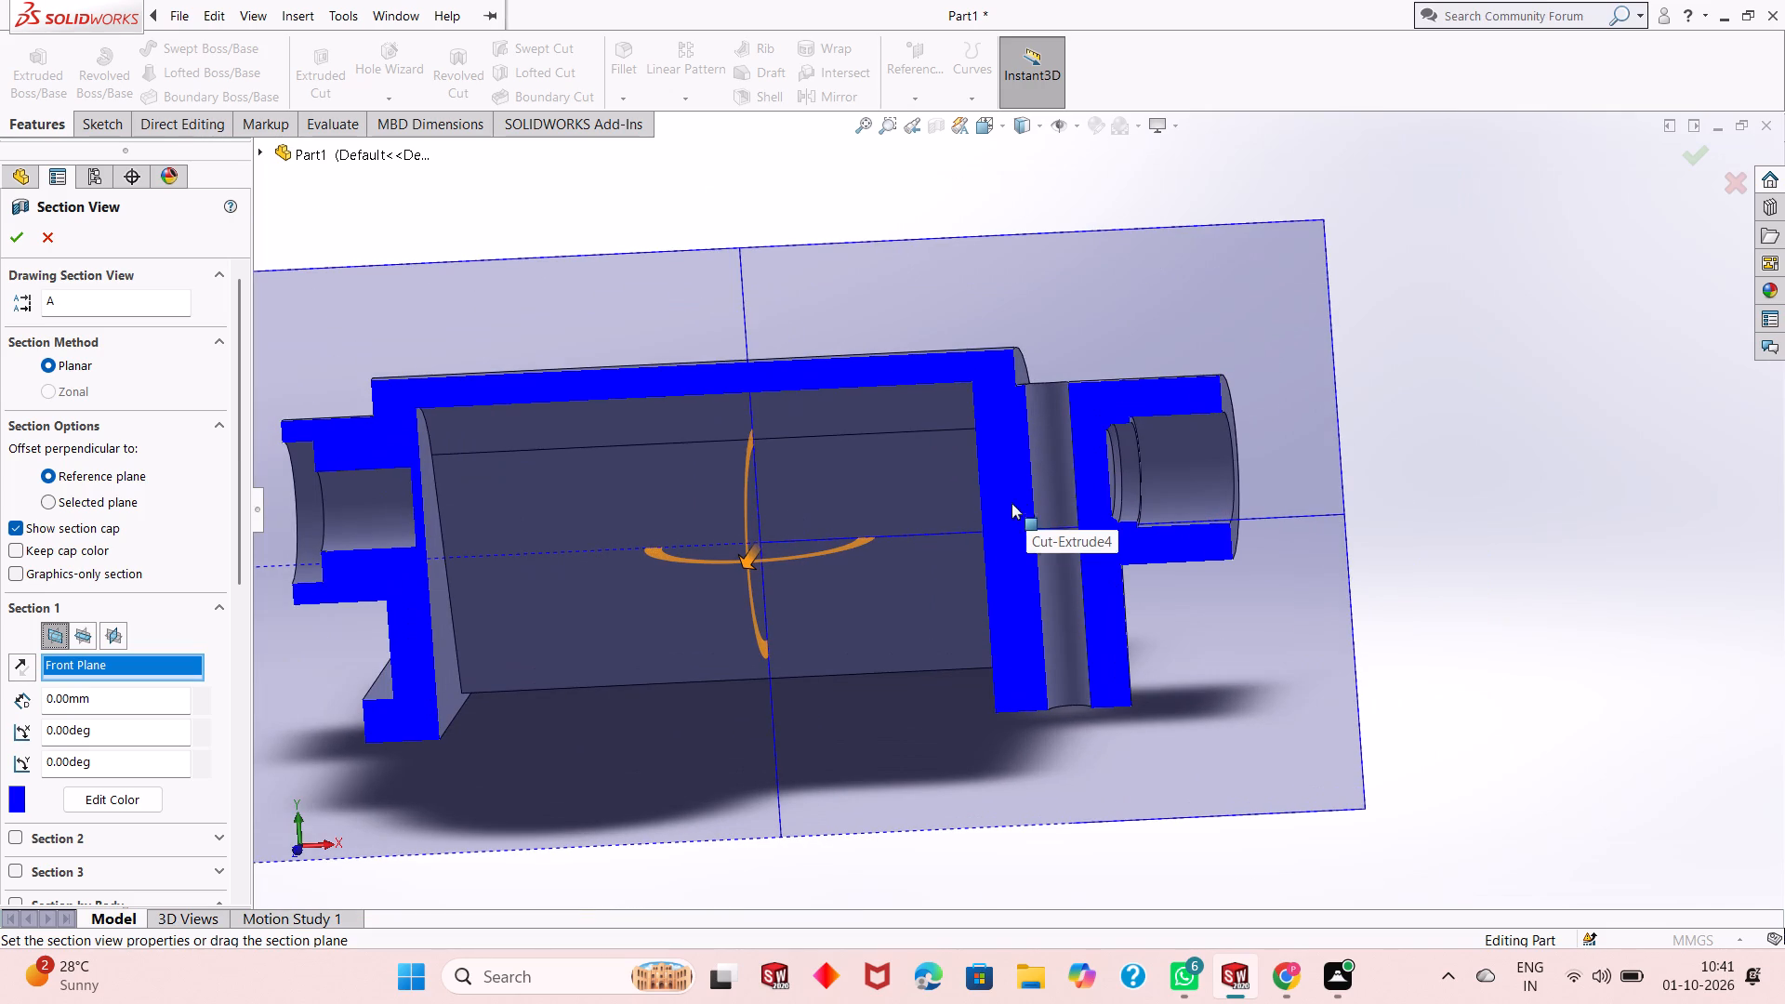
{"action": "scroll", "coordinate": [498, 503], "scroll_direction": "down", "scroll_amount": 2}
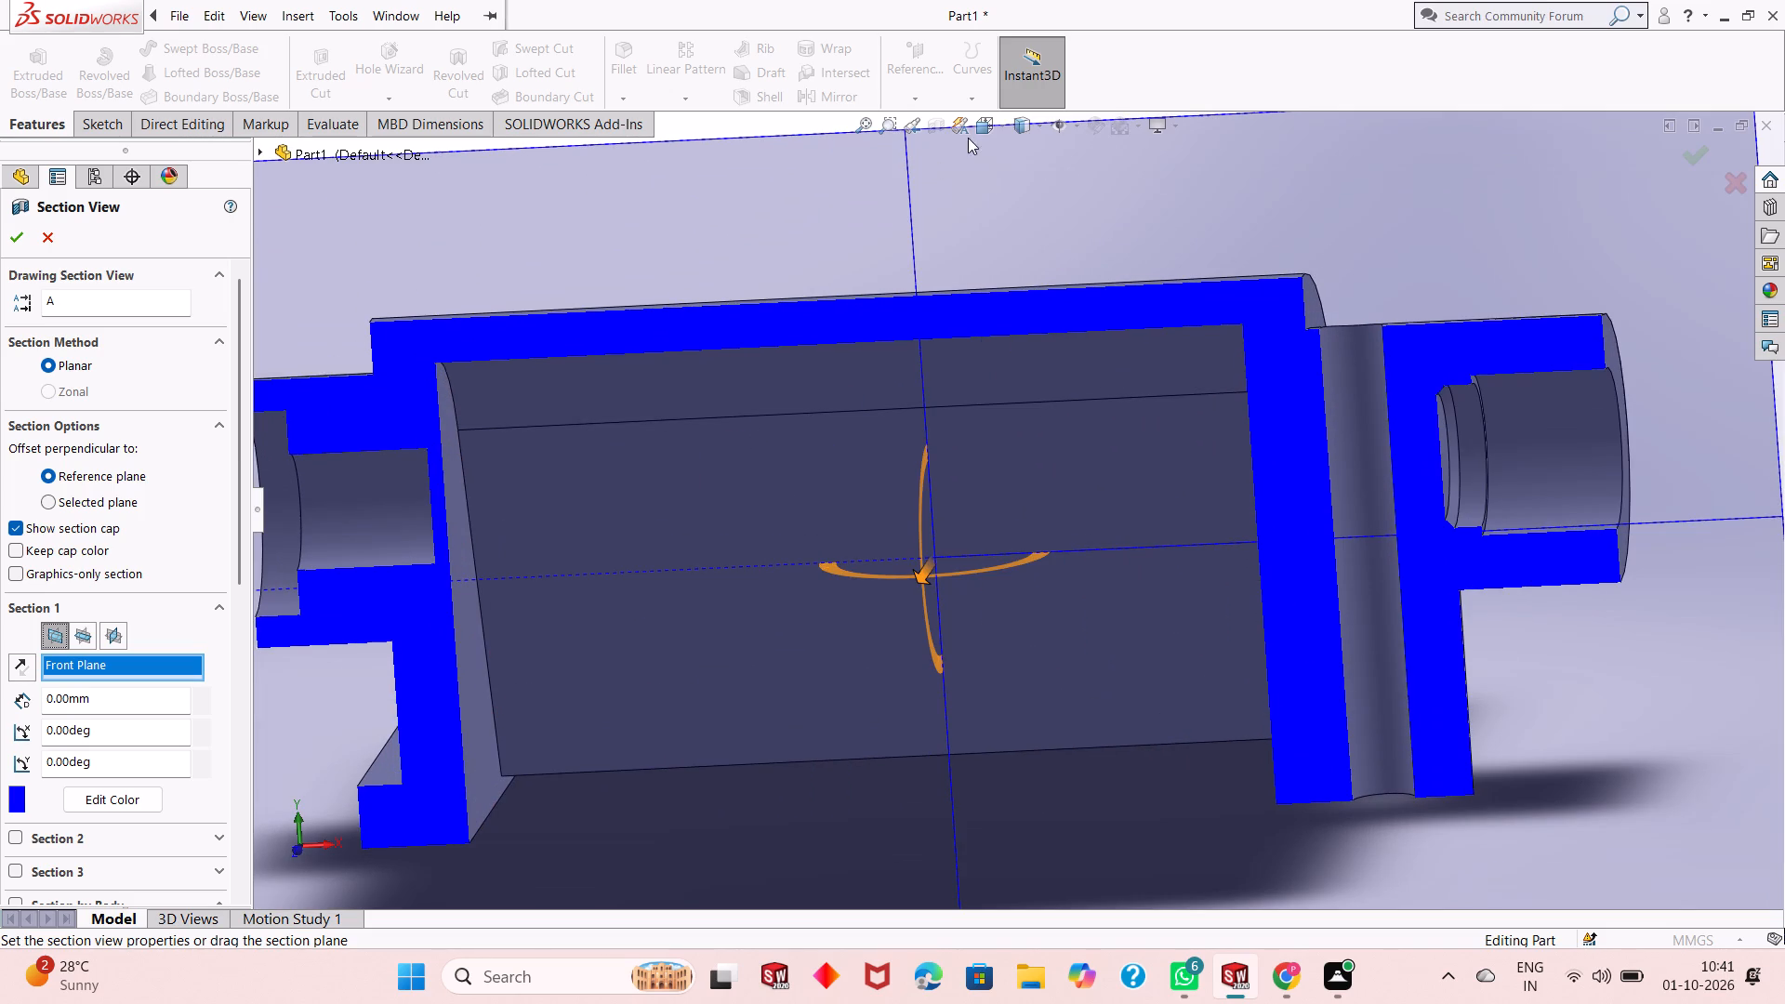
{"action": "left_click", "coordinate": [26, 237]}
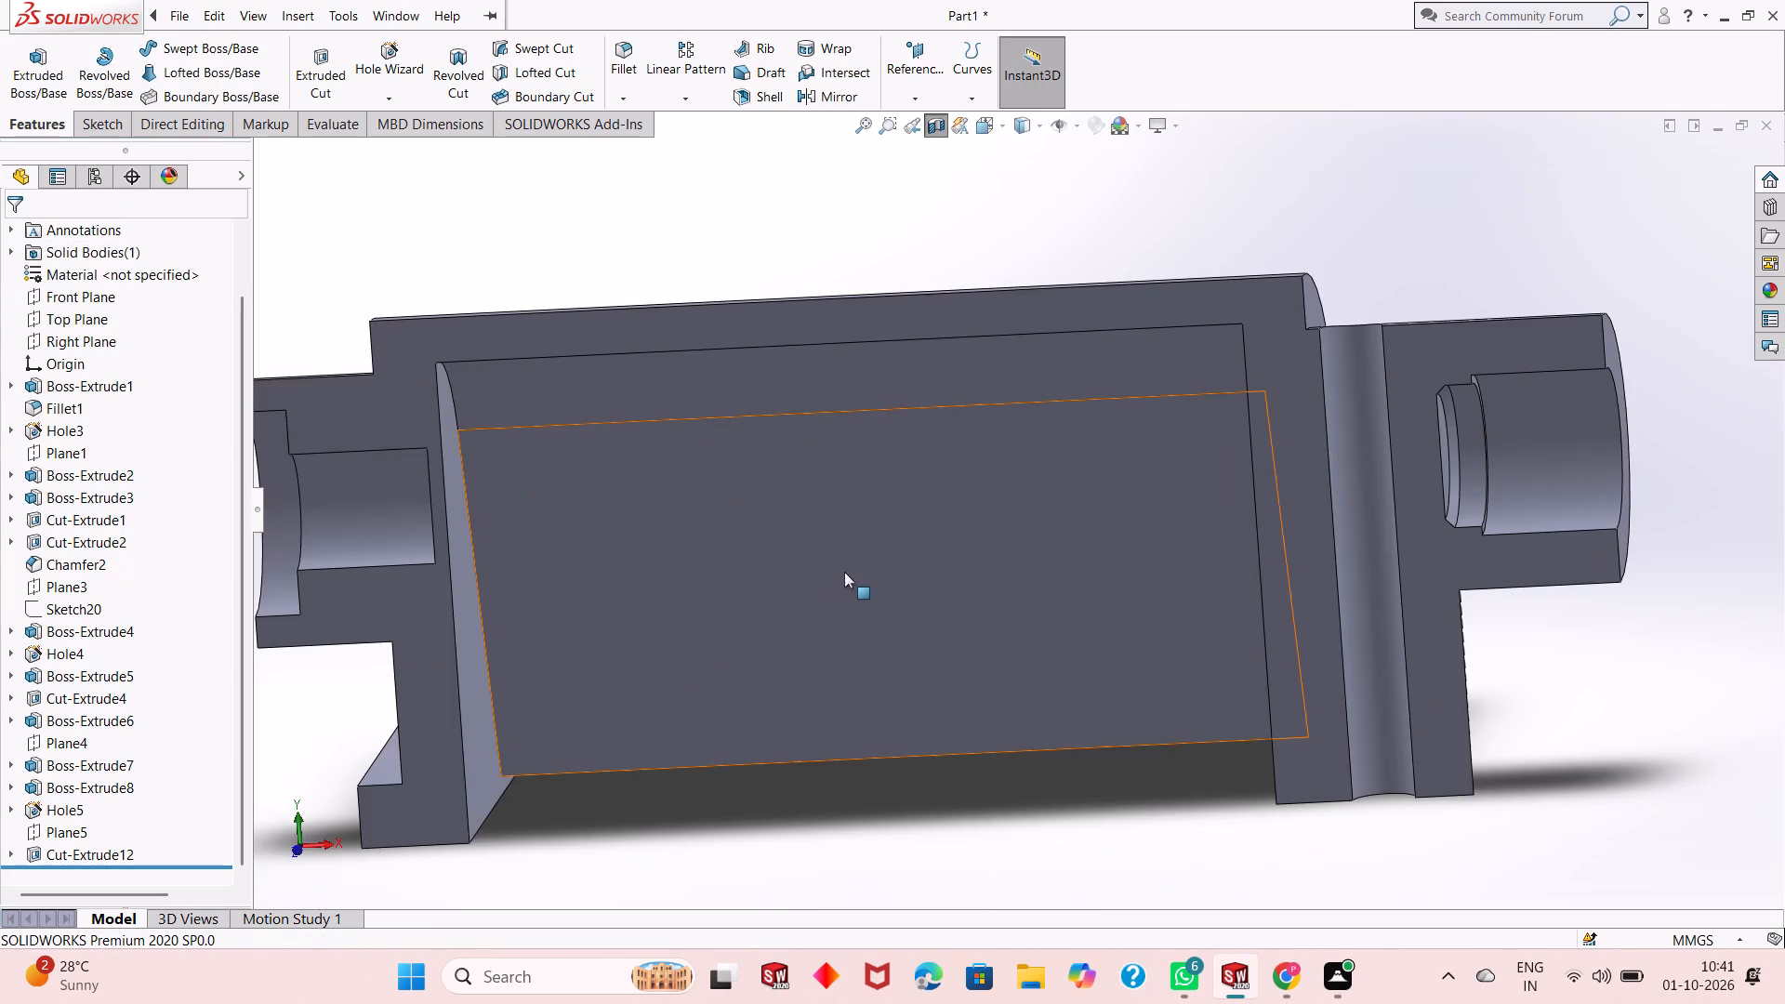
{"action": "scroll", "coordinate": [1028, 627], "scroll_direction": "up", "scroll_amount": 2}
{"action": "middle_click_drag", "start_coordinate": [1049, 727], "coordinate": [1061, 735]}
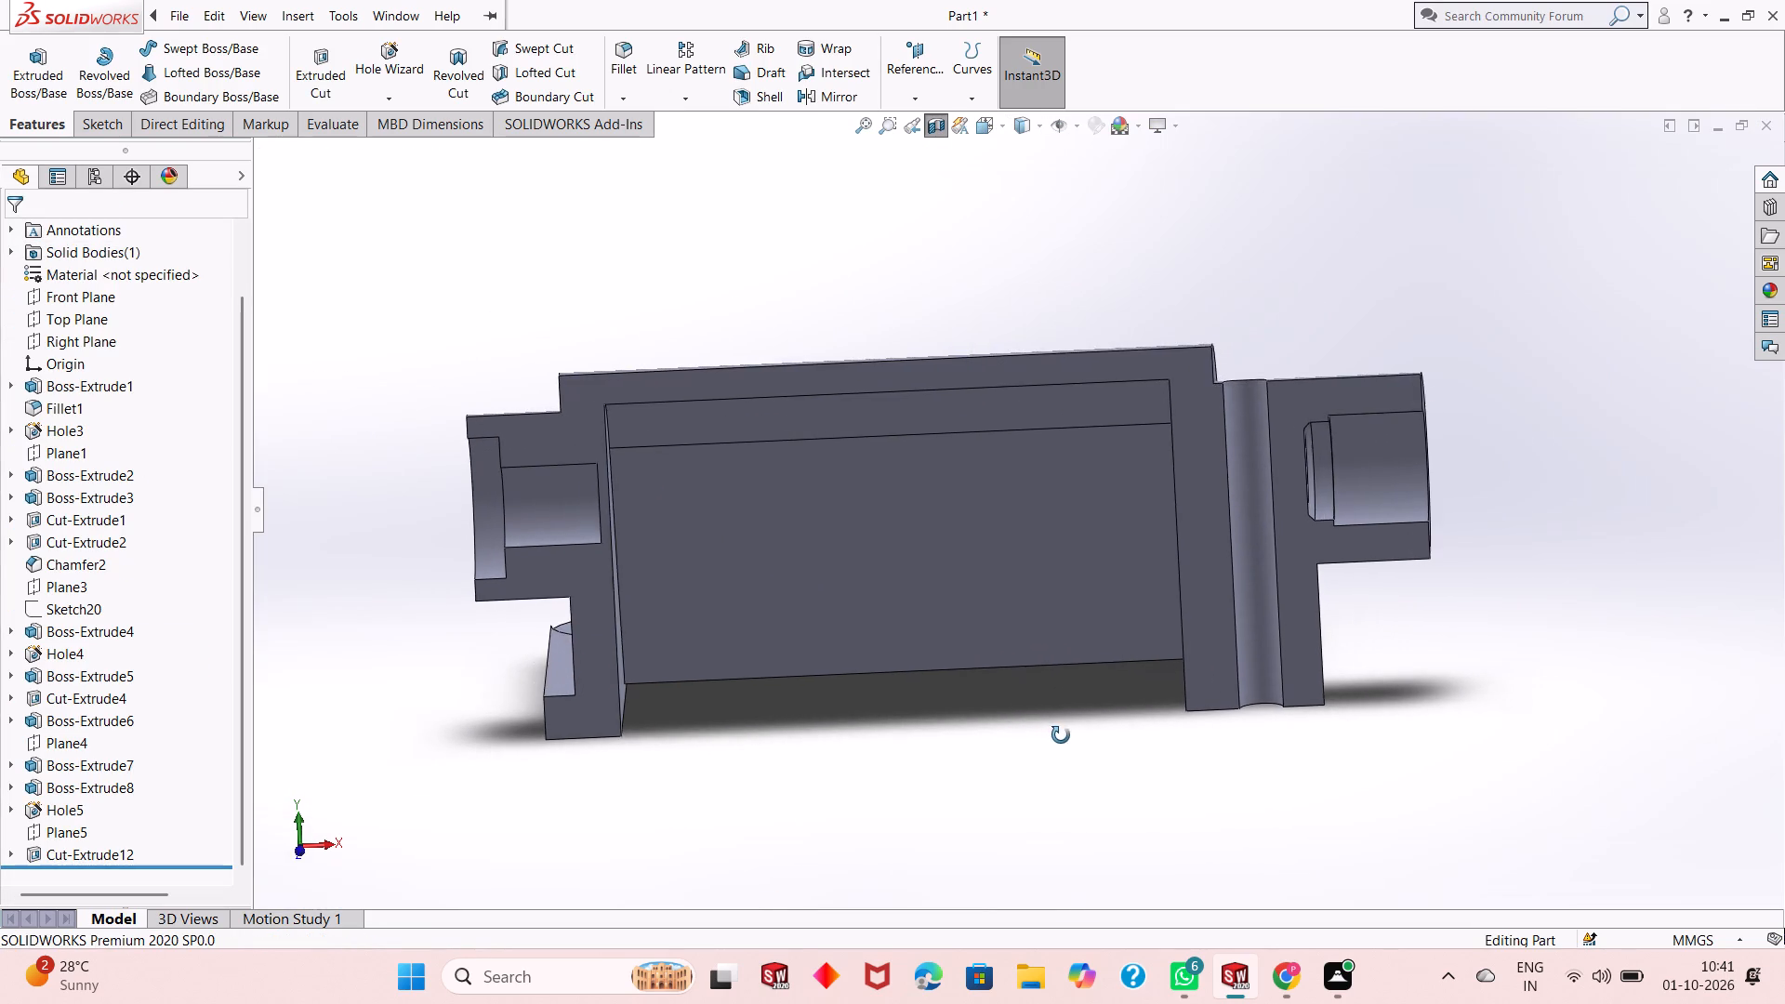
{"action": "middle_click_drag", "start_coordinate": [1061, 735], "coordinate": [1050, 709]}
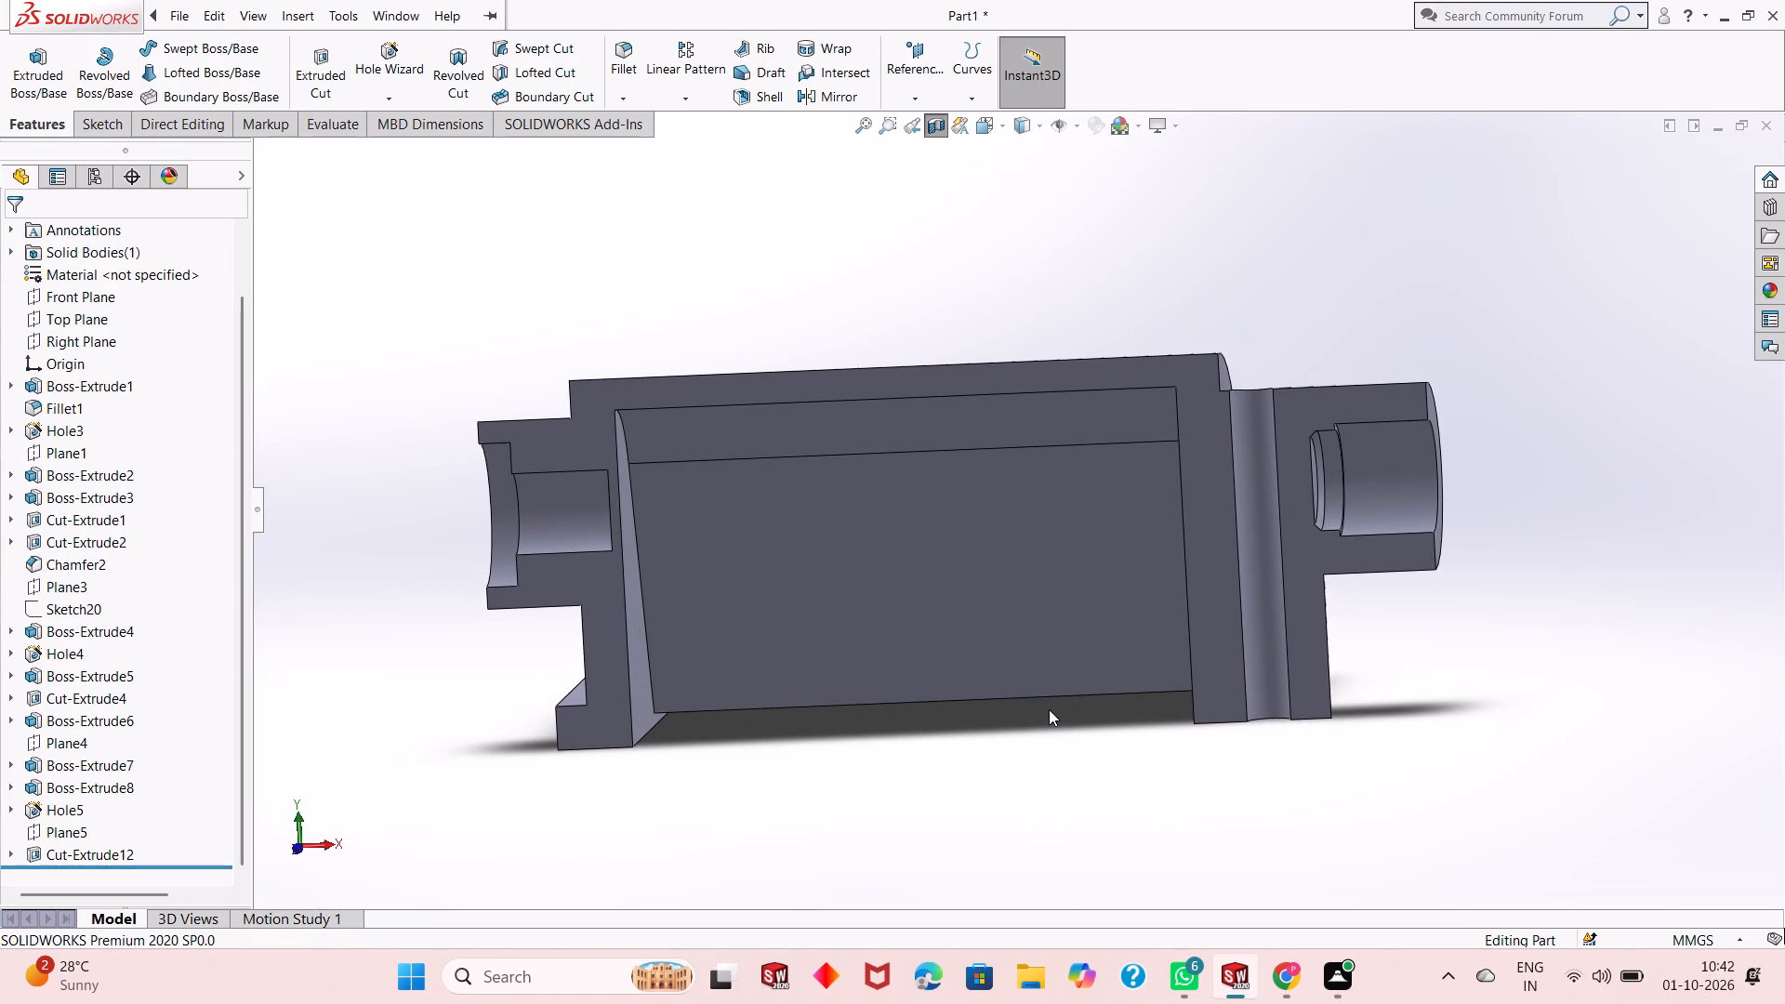
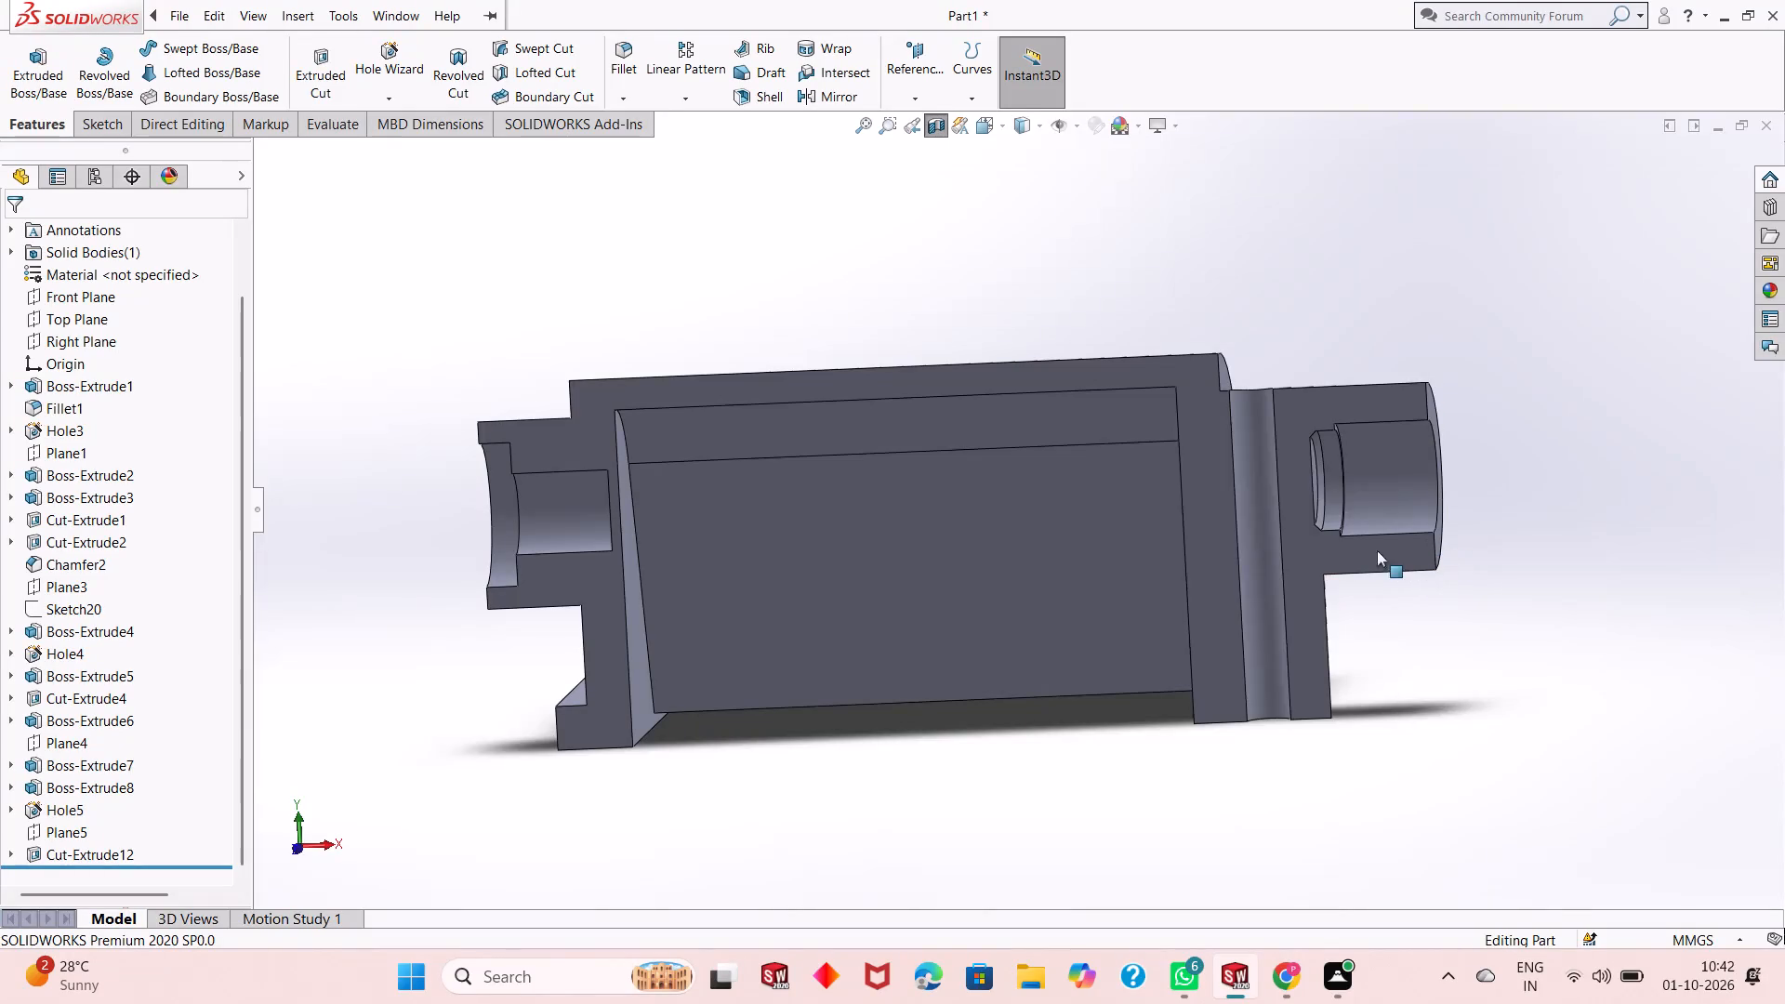
Review the extrusion settings of Cut-Extrude4 and Boss-Extrude5, leaving both features unedited.
{"action": "scroll", "coordinate": [1347, 563], "scroll_direction": "down", "scroll_amount": 1}
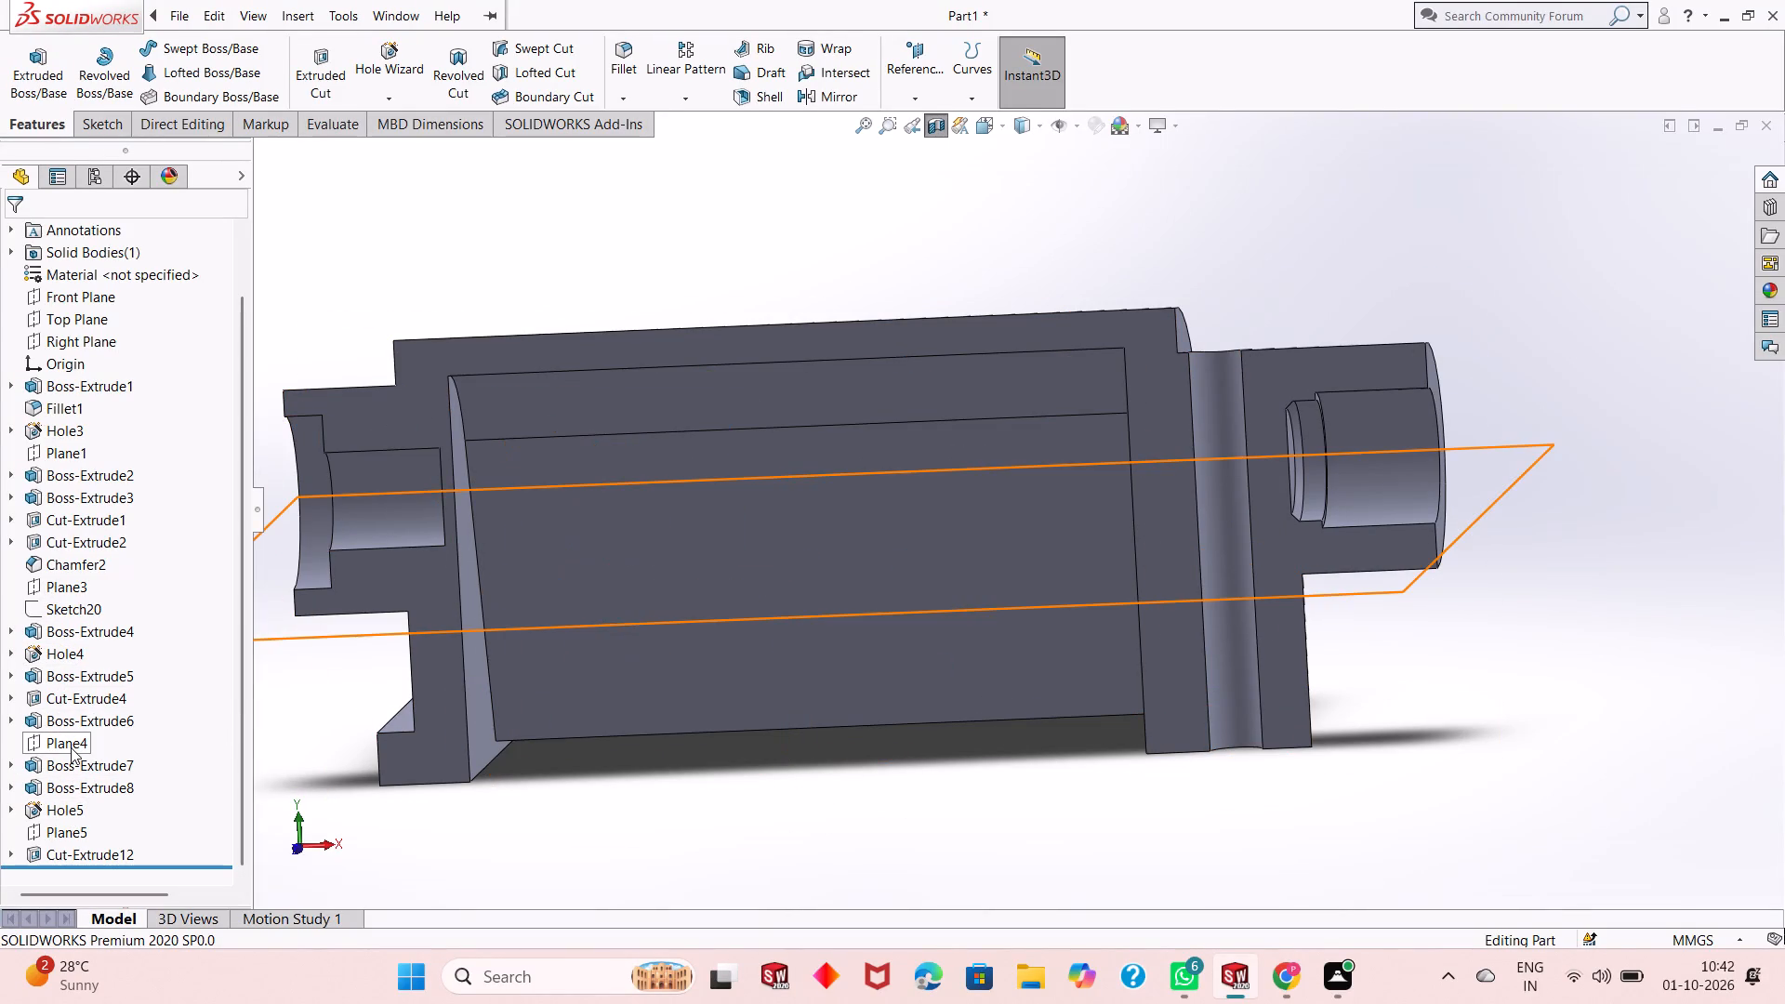
{"action": "scroll", "coordinate": [110, 788], "scroll_direction": "down", "scroll_amount": 1}
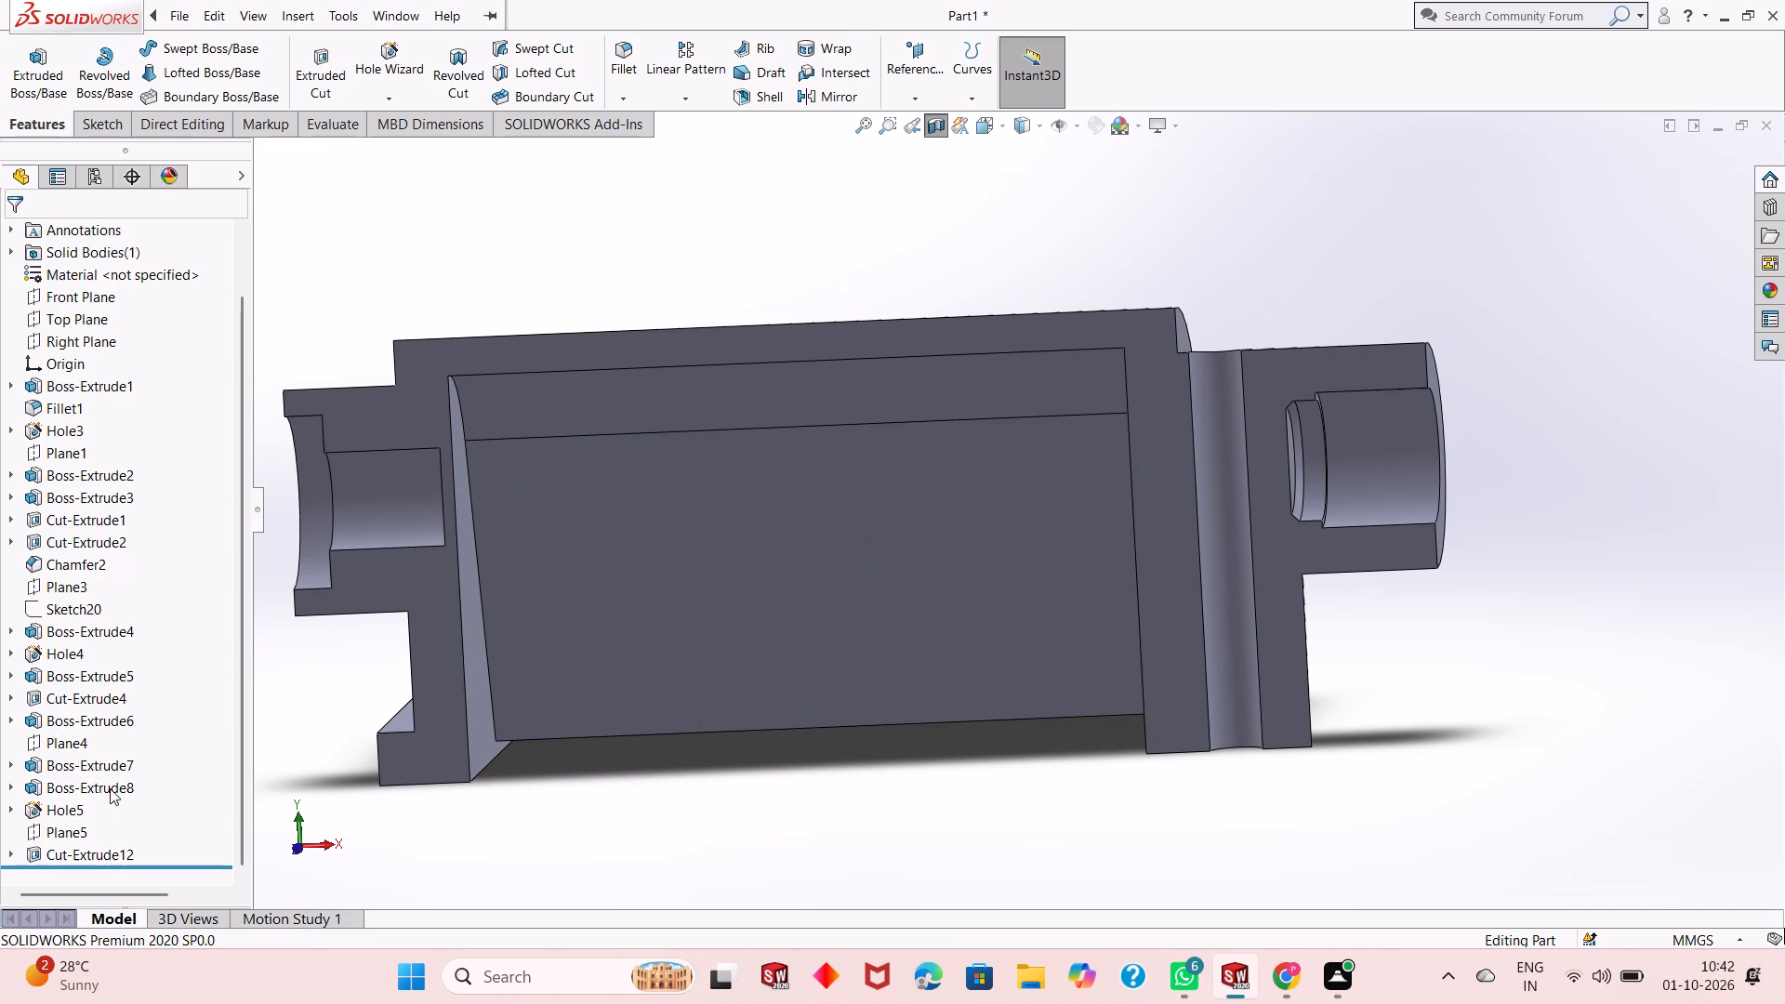
{"action": "scroll", "coordinate": [110, 788], "scroll_direction": "down", "scroll_amount": 2}
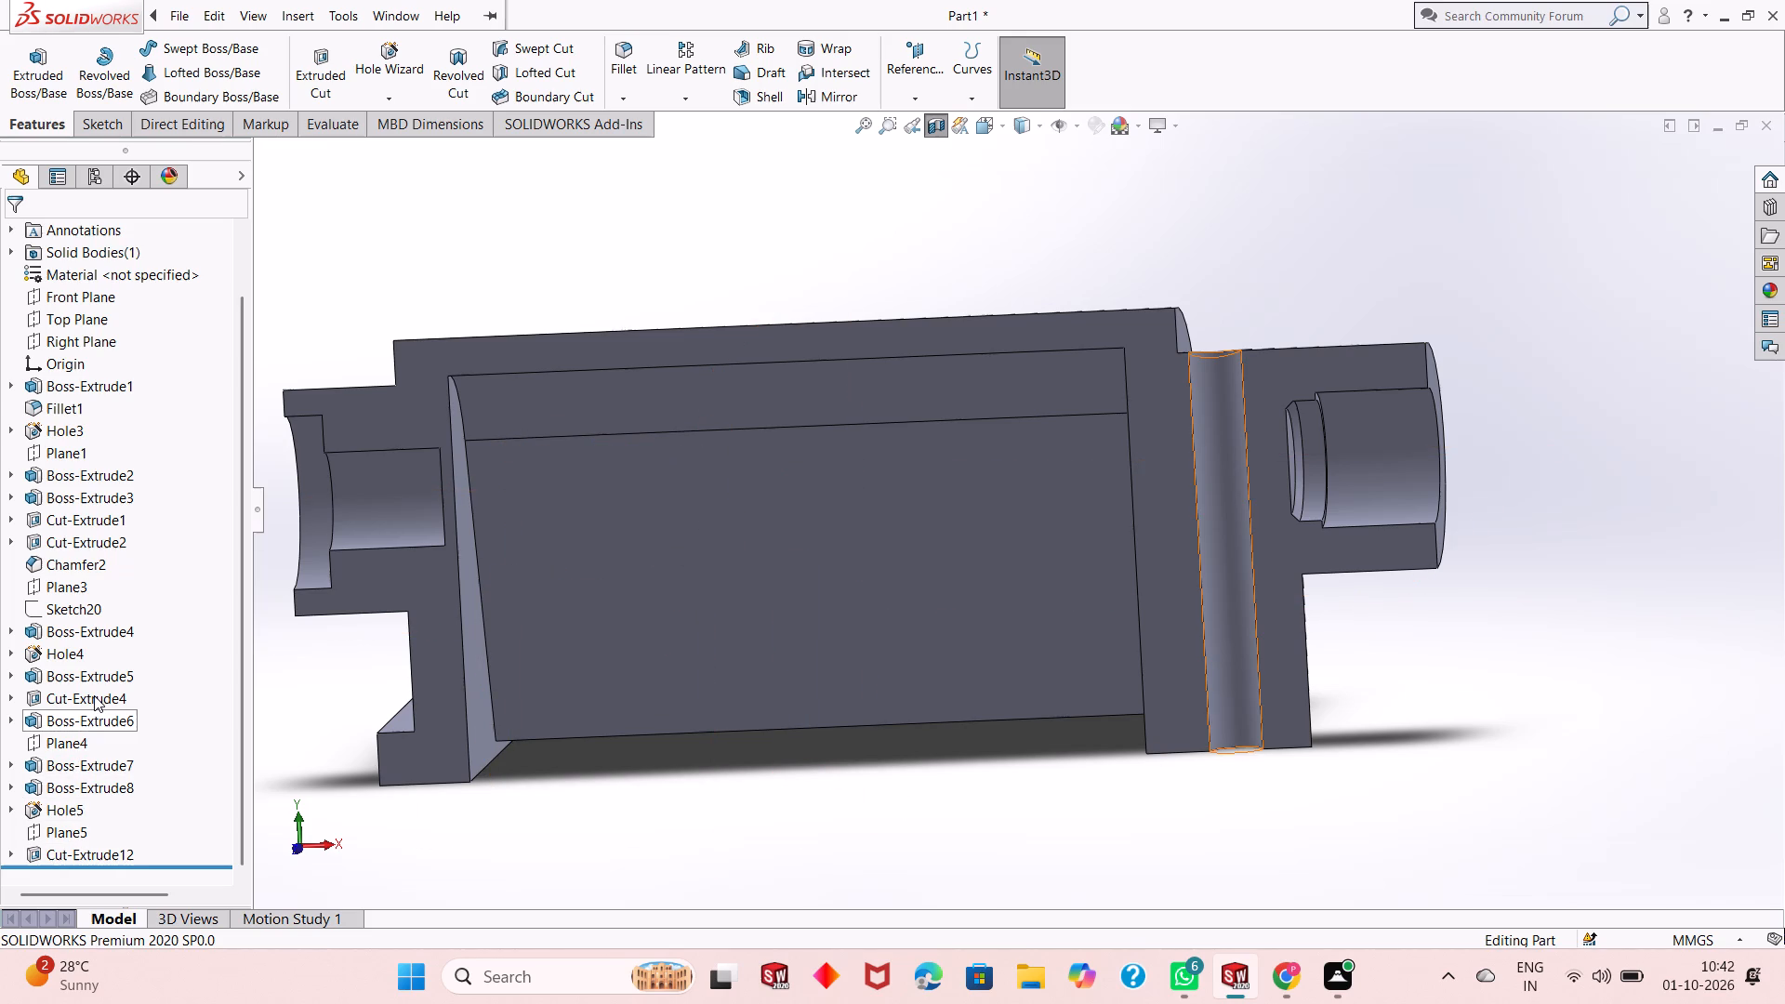
{"action": "left_click", "coordinate": [94, 695]}
{"action": "left_click", "coordinate": [117, 652]}
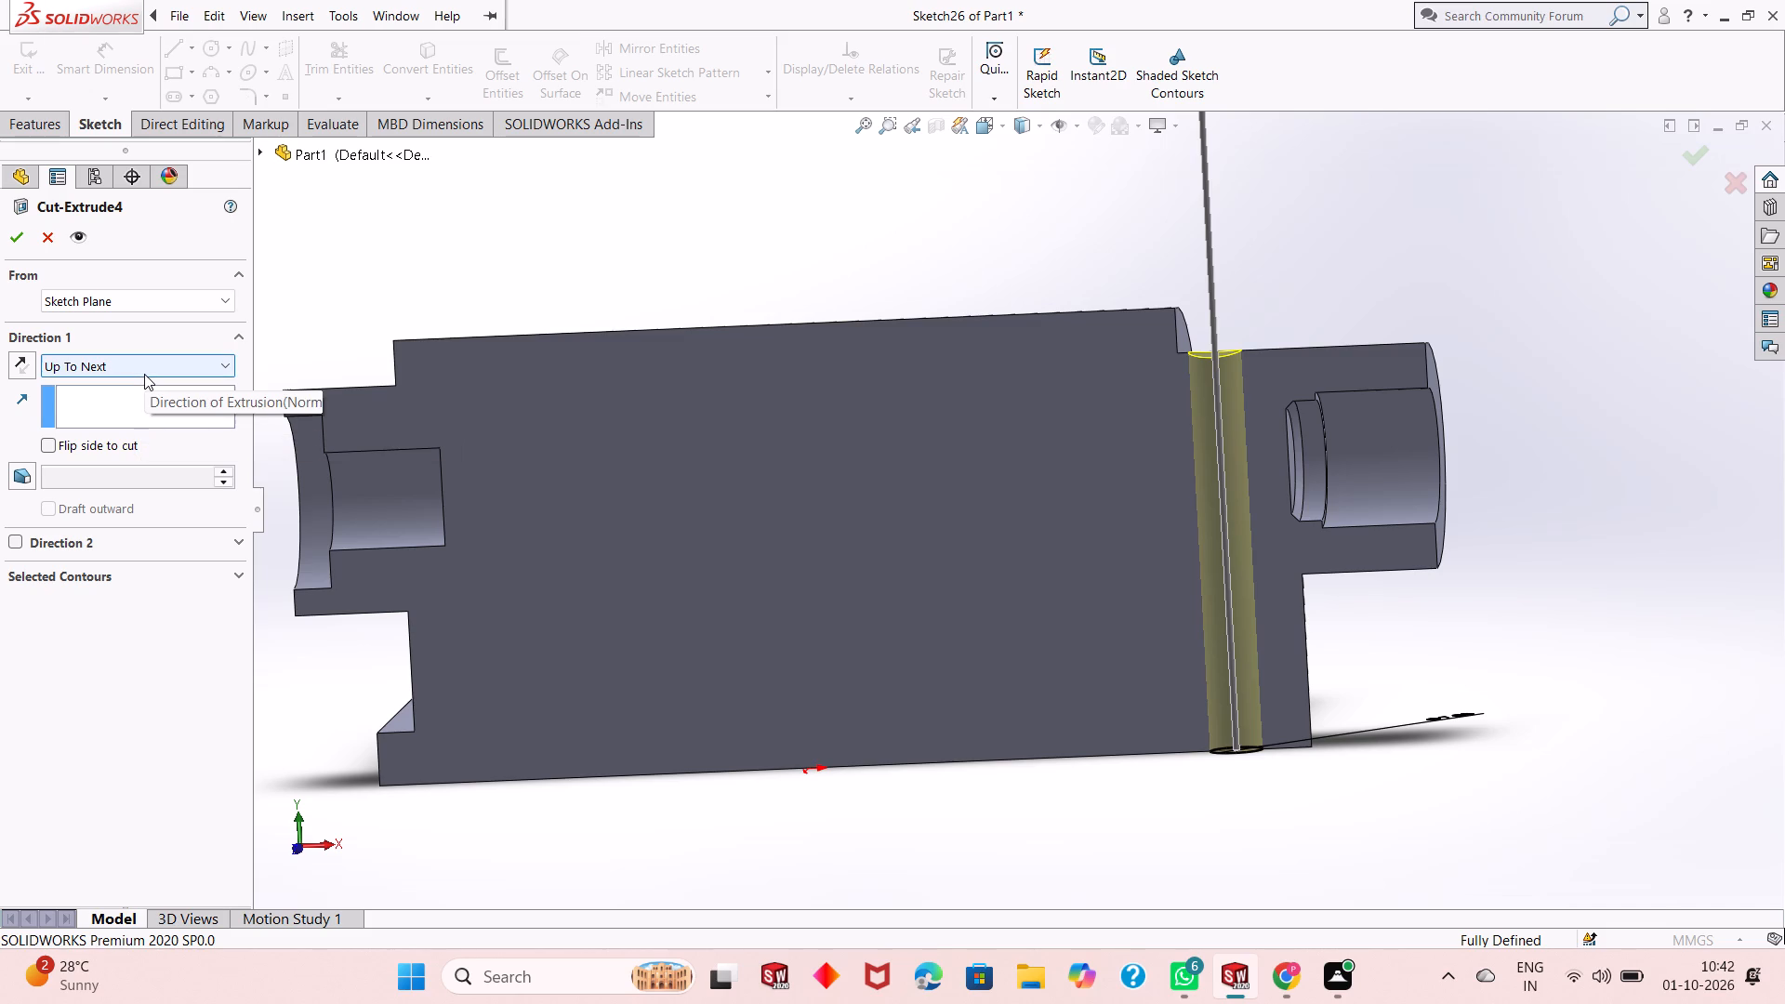
{"action": "key", "text": "Escape"}
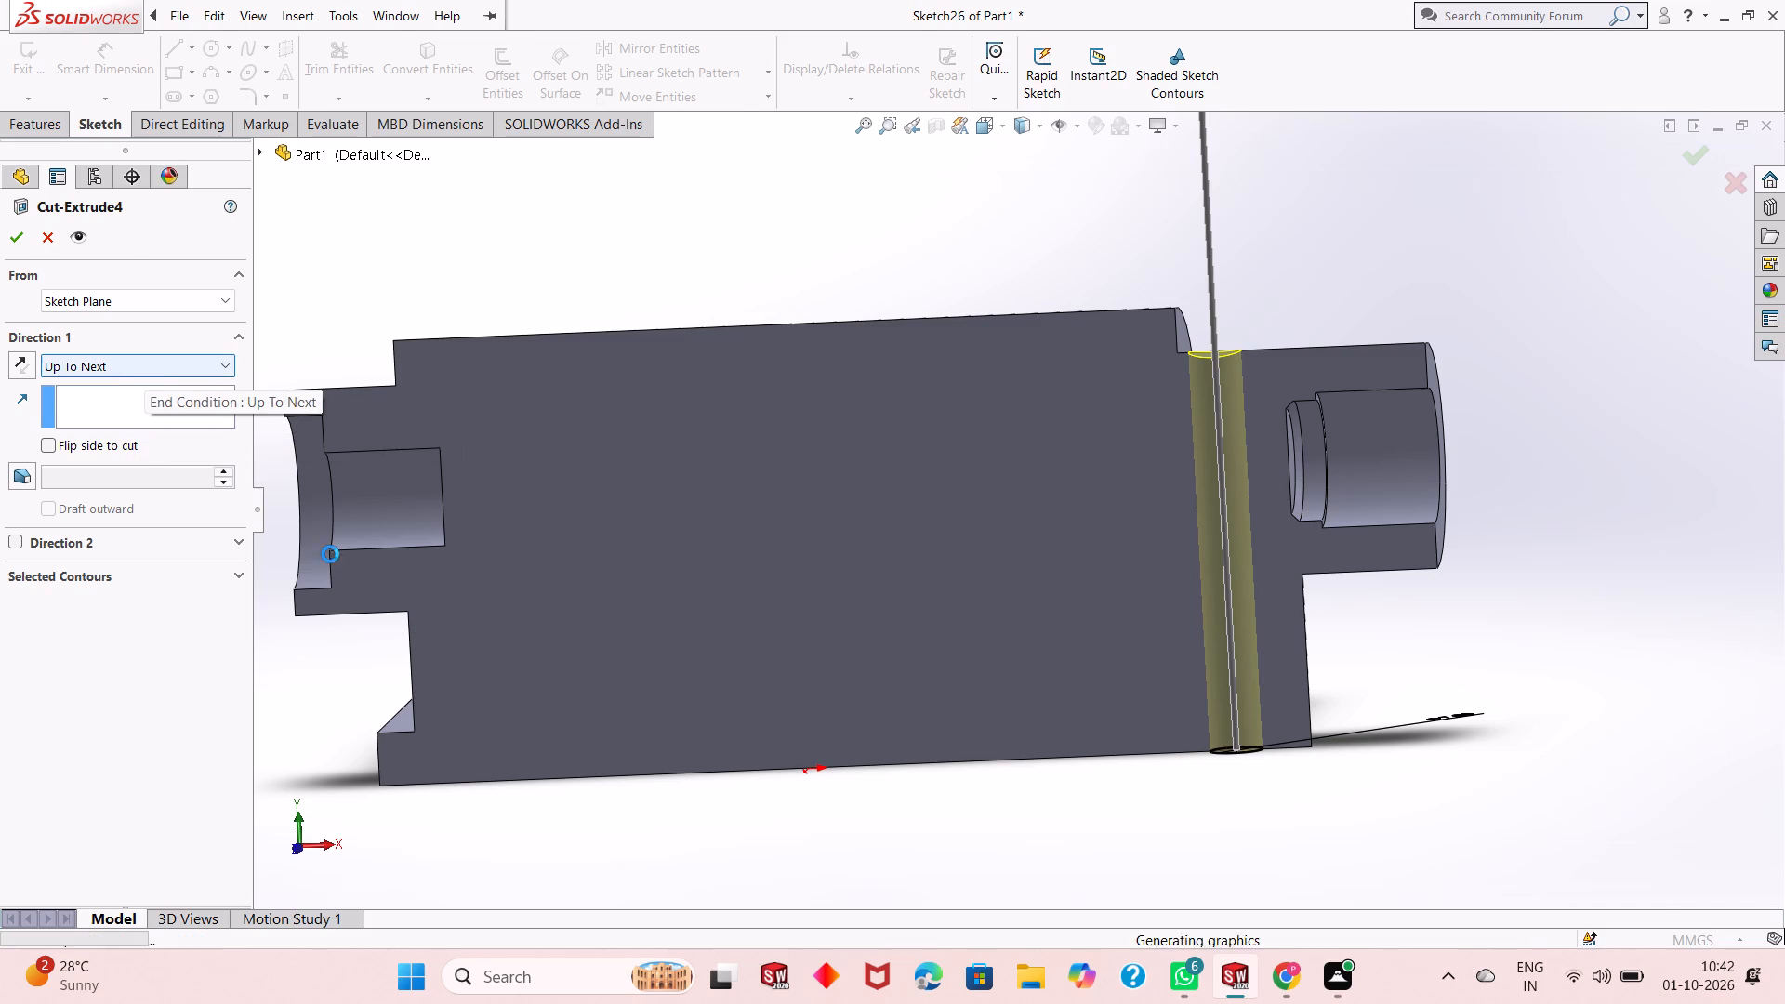
{"action": "key", "text": "Escape"}
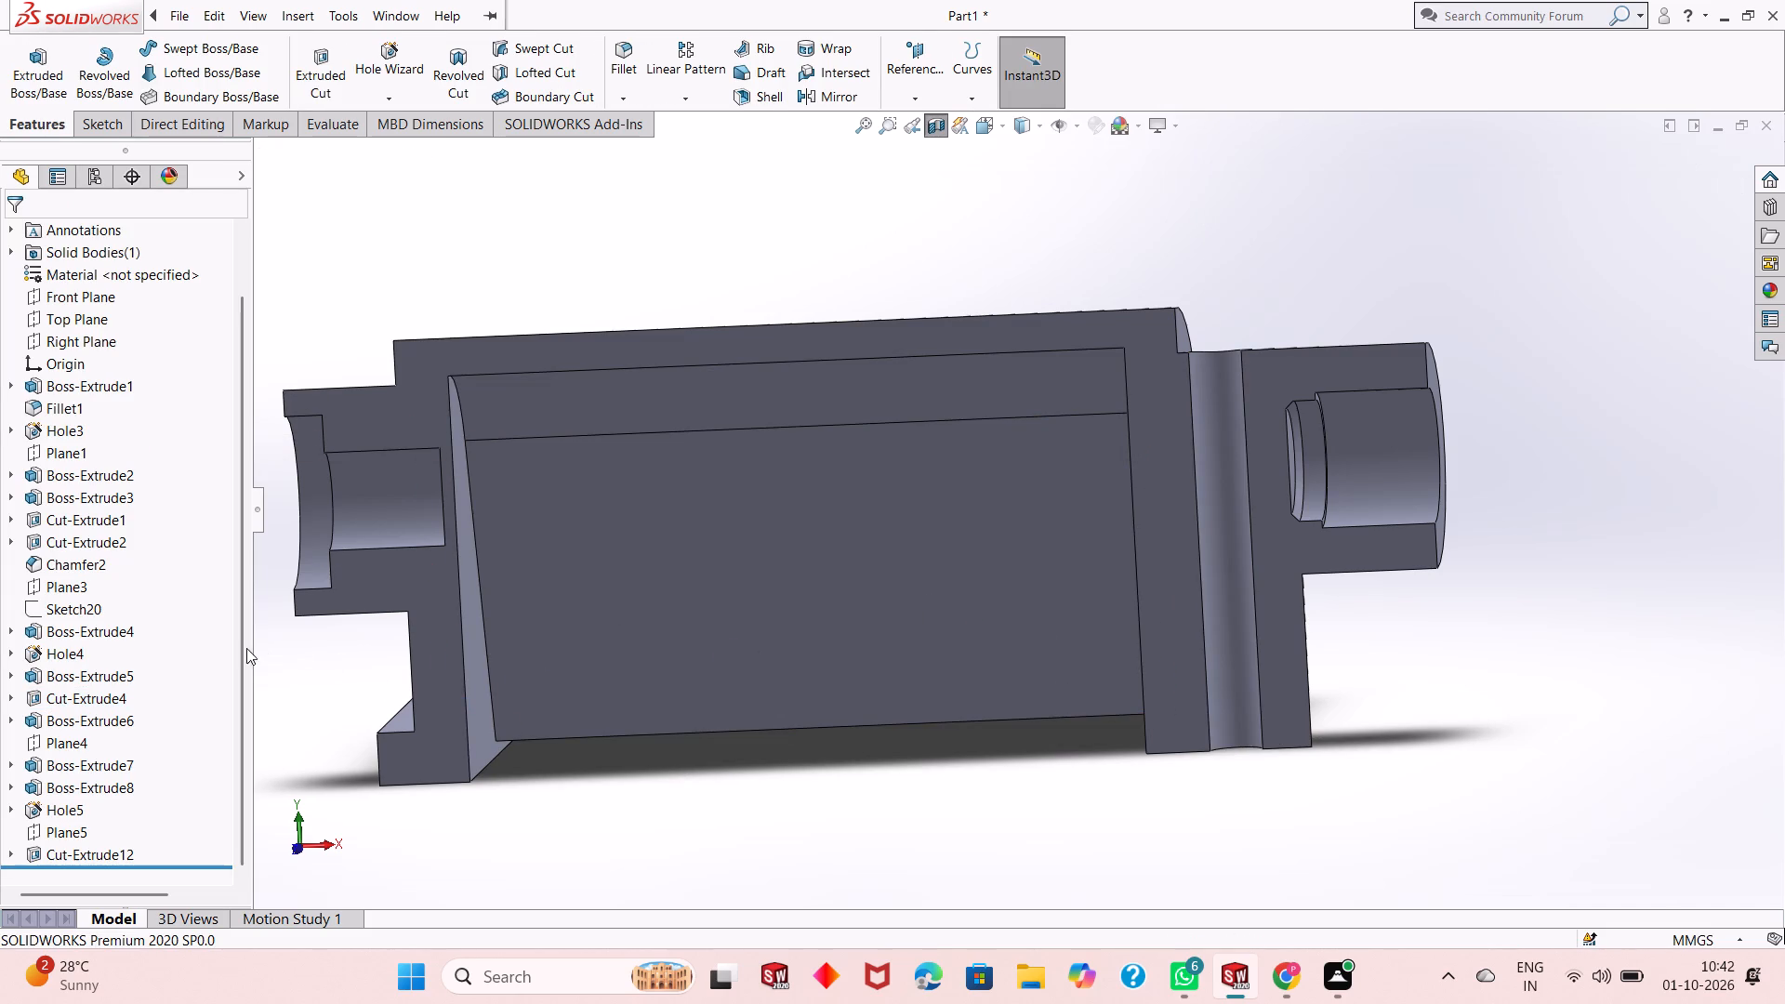
{"action": "left_click", "coordinate": [98, 680]}
{"action": "left_click", "coordinate": [121, 625]}
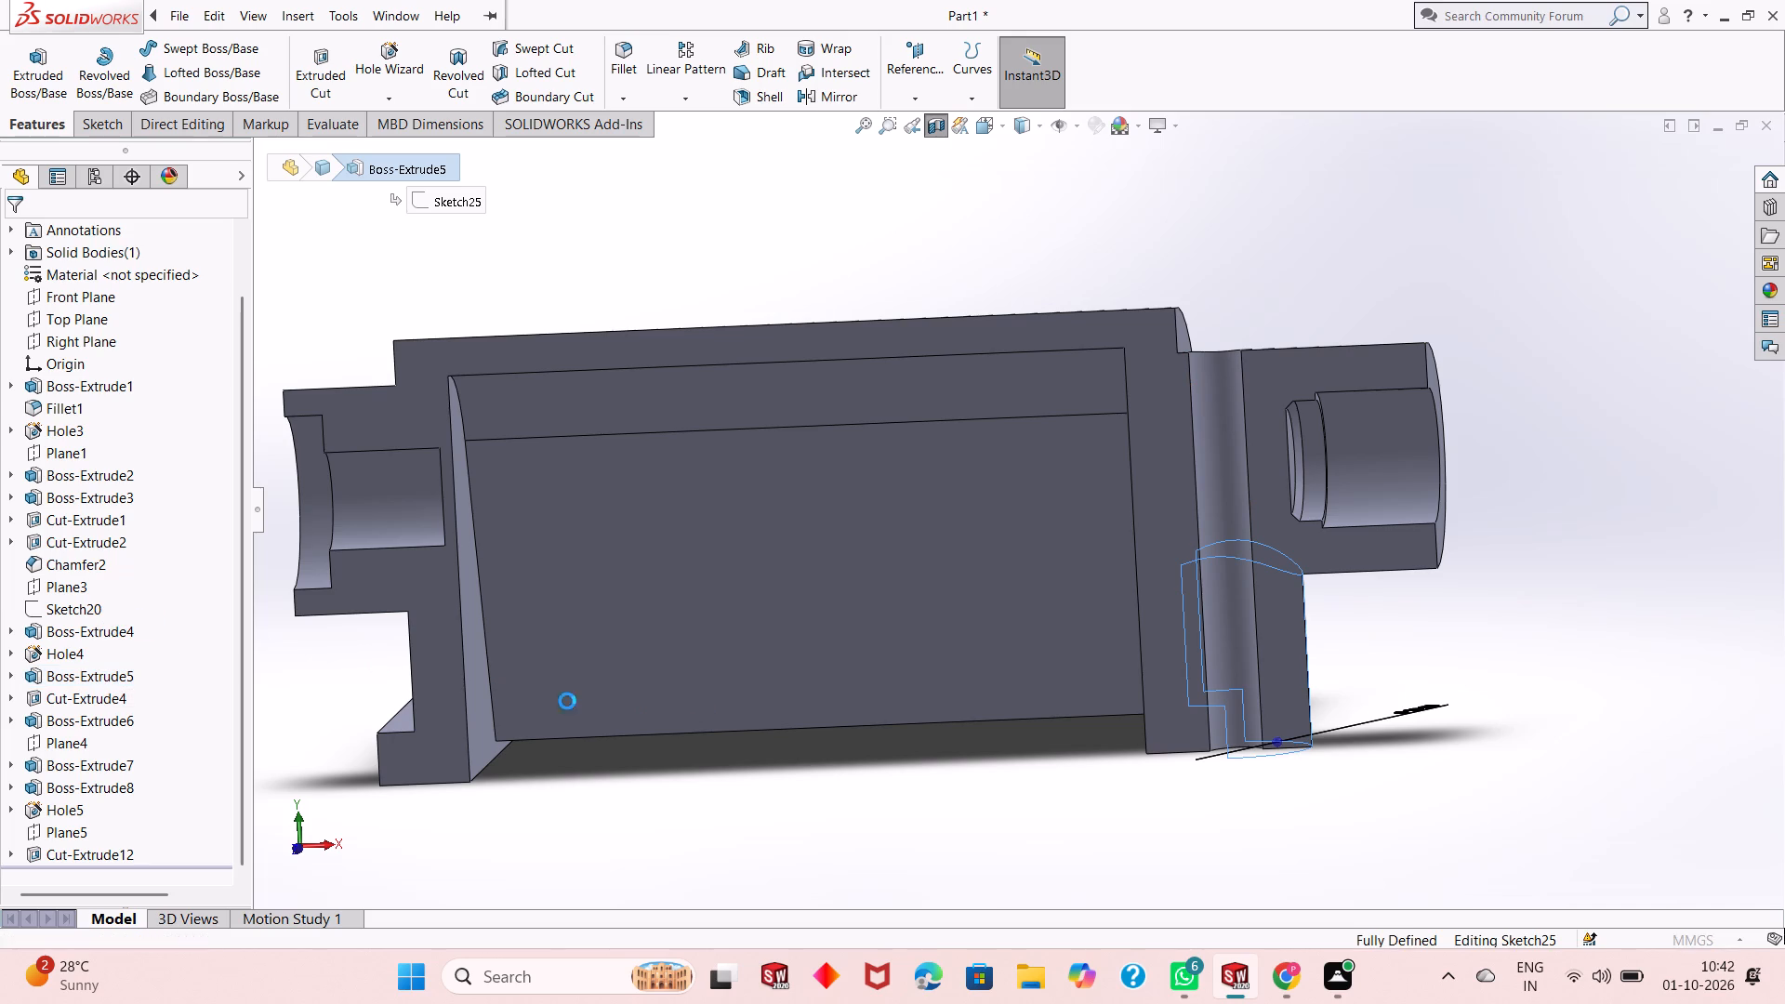
{"action": "middle_click_drag", "start_coordinate": [1466, 811], "coordinate": [1427, 813]}
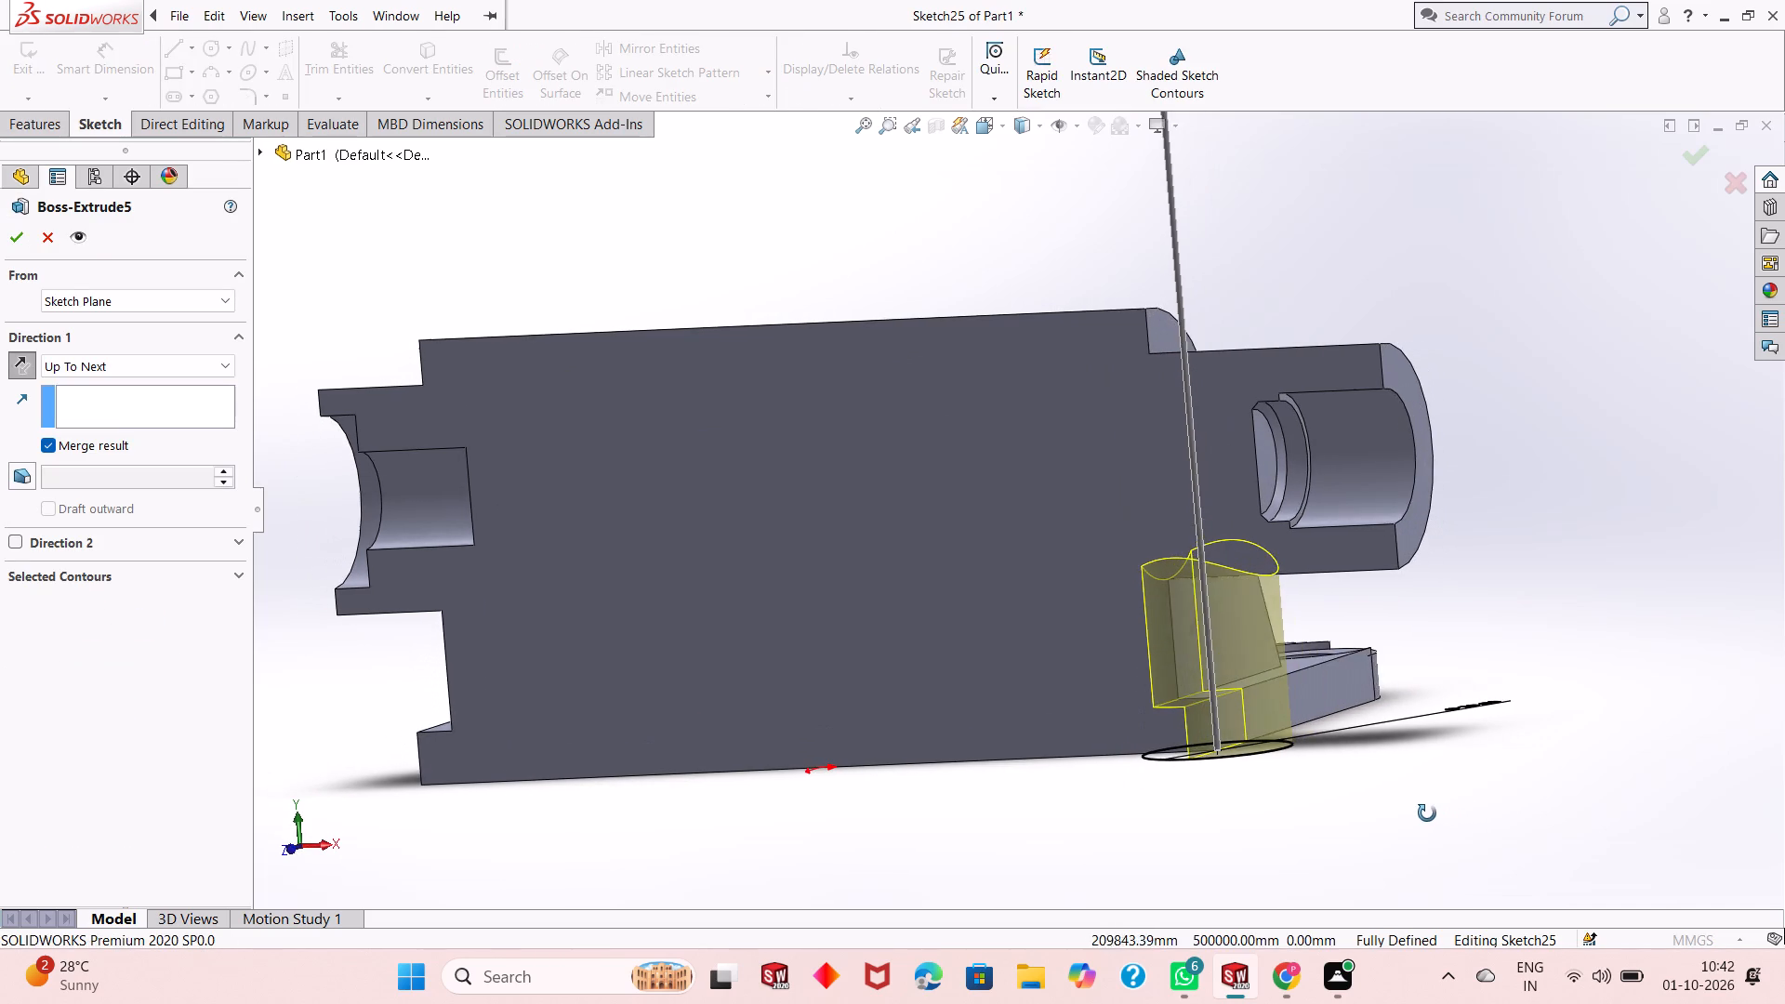
{"action": "middle_click_drag", "start_coordinate": [1427, 813], "coordinate": [1425, 813]}
{"action": "middle_click_drag", "start_coordinate": [1074, 808], "coordinate": [1110, 805]}
{"action": "key", "text": "Escape"}
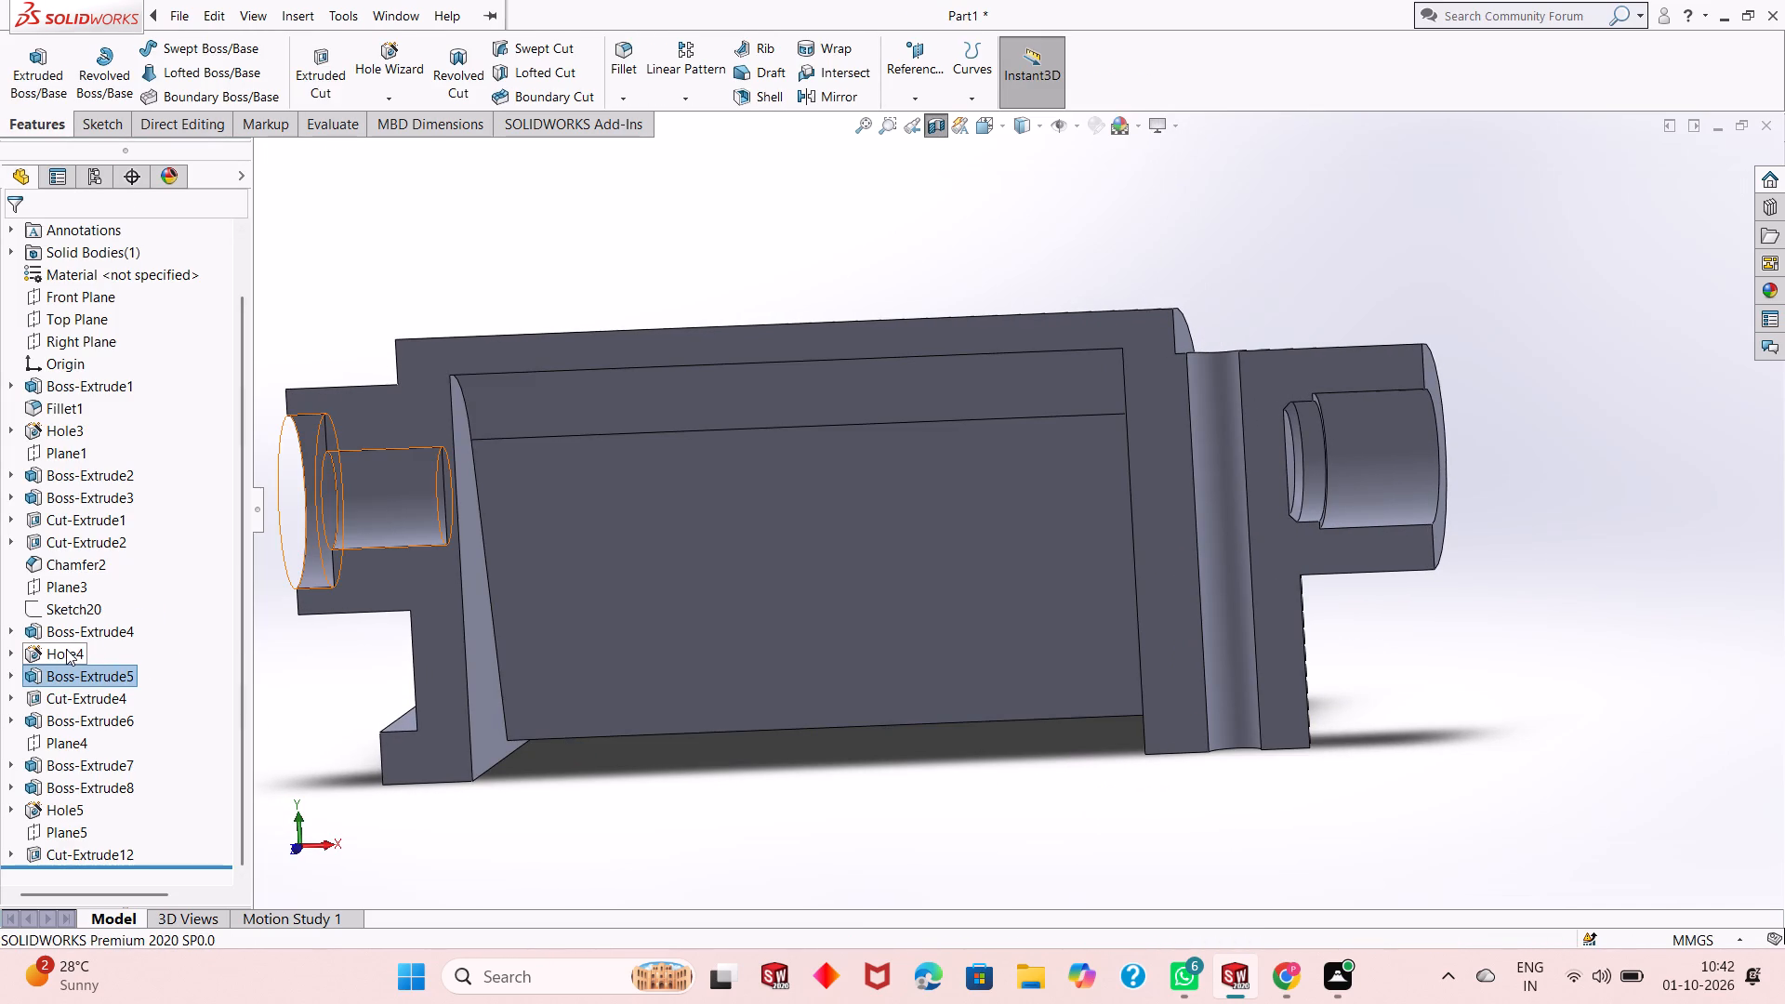
Edit Hole4, choosing the Counterbored type and setting its depth to 23 mm.
{"action": "left_click", "coordinate": [66, 649]}
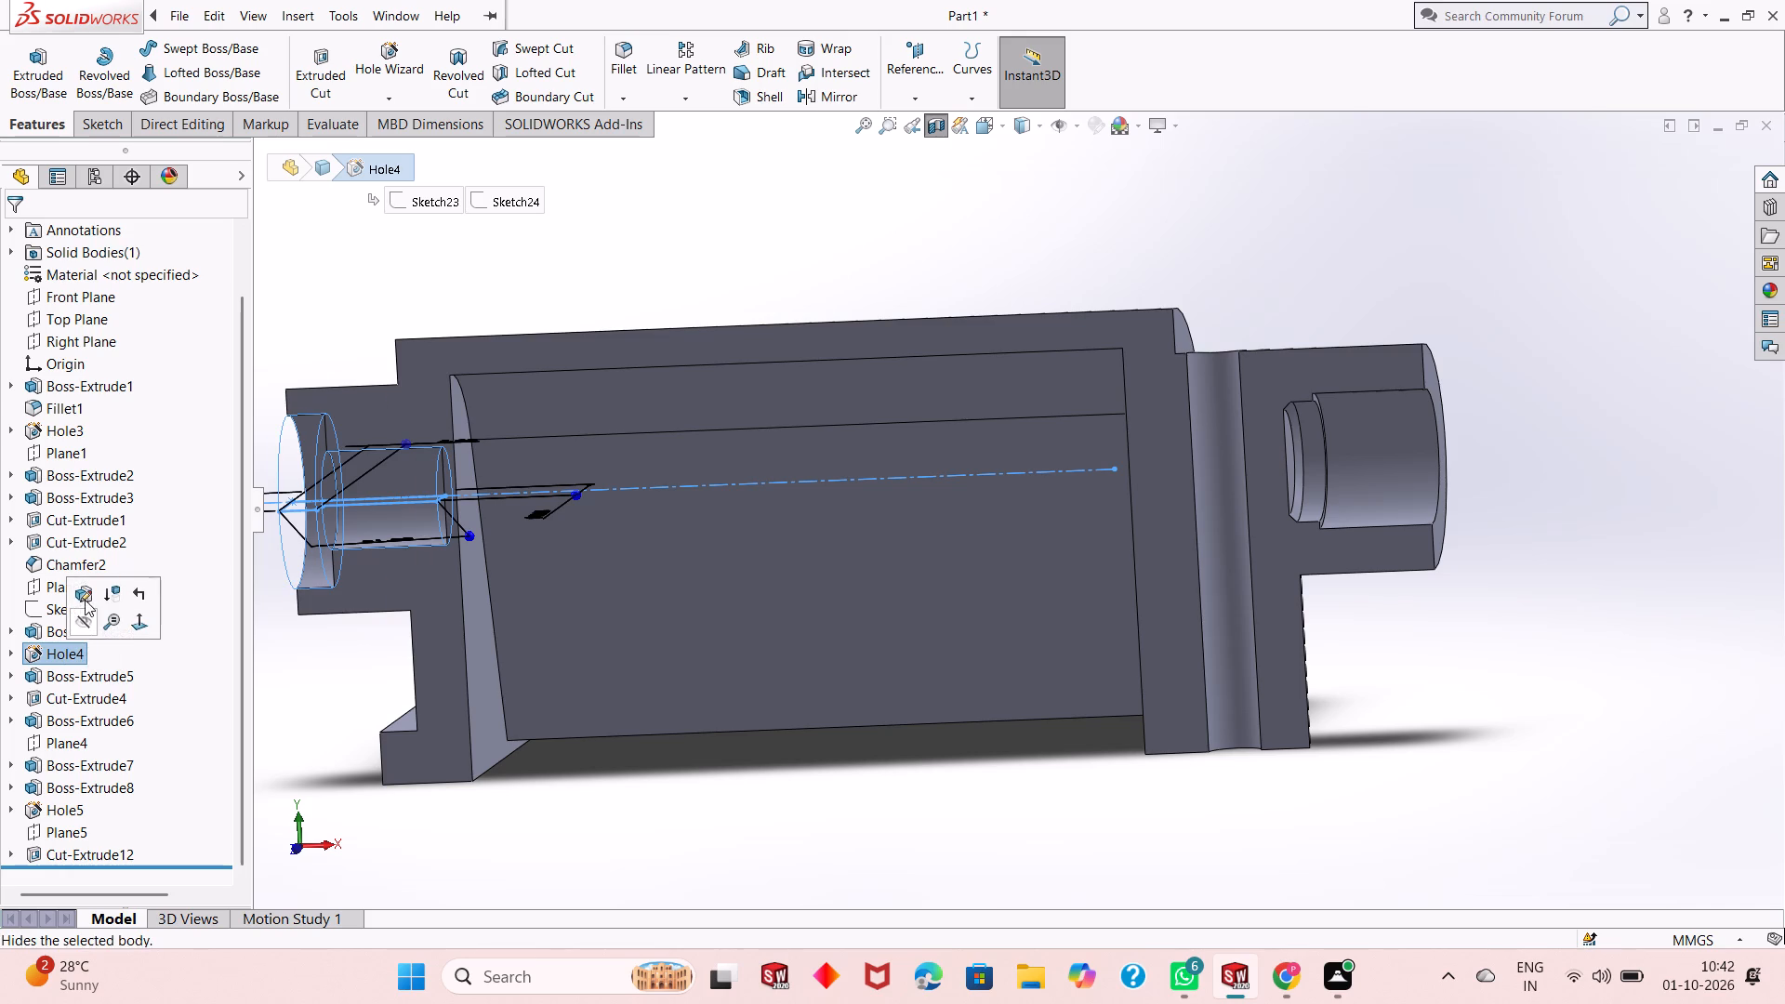
{"action": "left_click", "coordinate": [86, 592]}
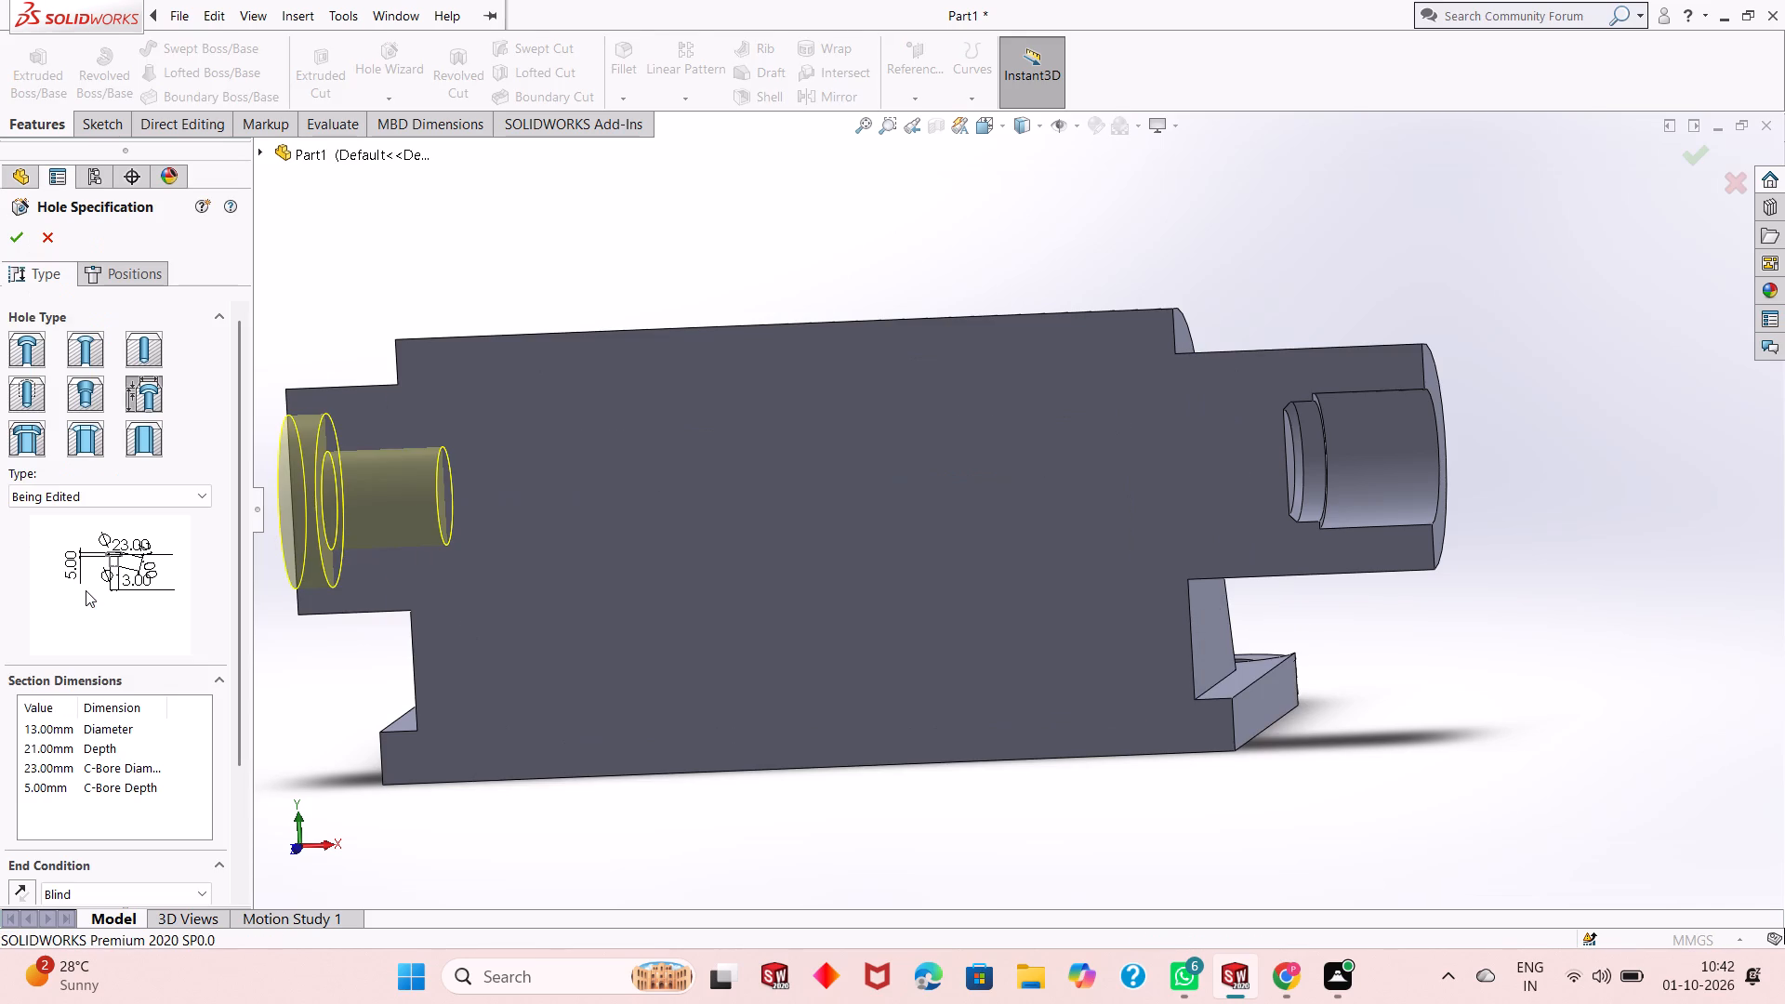
{"action": "middle_click_drag", "start_coordinate": [478, 706], "coordinate": [518, 708]}
{"action": "scroll", "coordinate": [505, 544], "scroll_direction": "down", "scroll_amount": 3}
{"action": "middle_click_drag", "start_coordinate": [565, 591], "coordinate": [561, 594]}
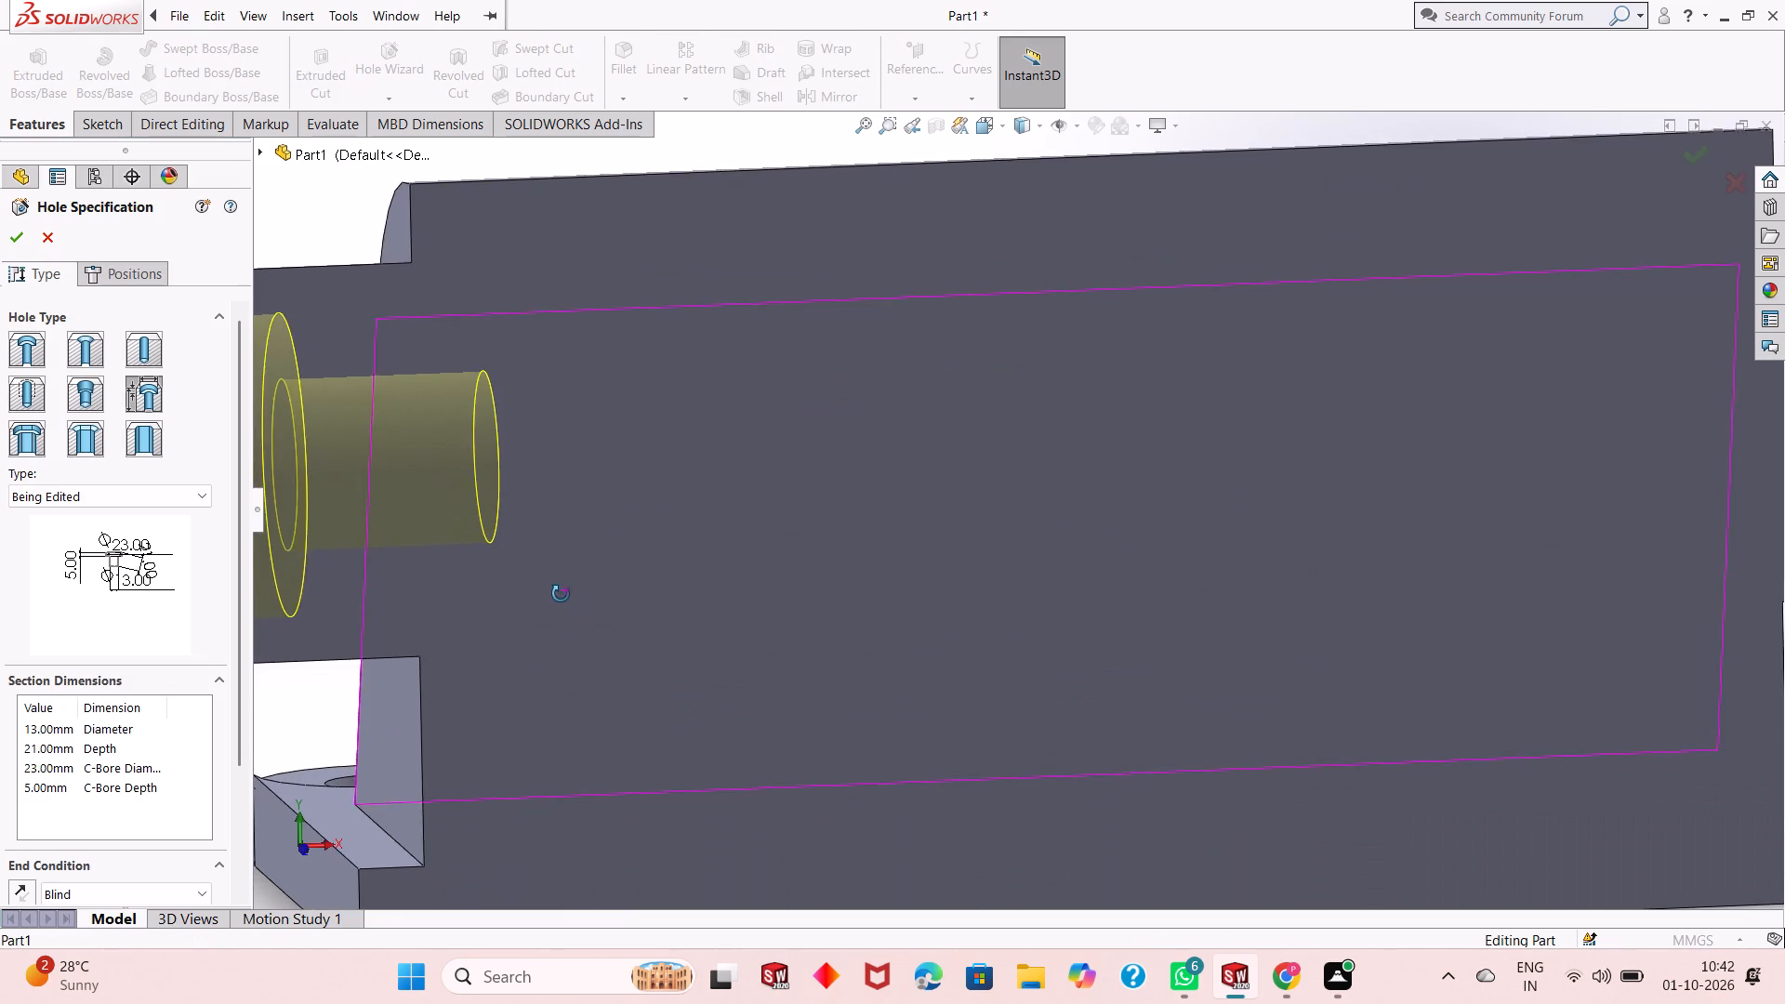
{"action": "middle_click_drag", "start_coordinate": [561, 594], "coordinate": [538, 597]}
{"action": "scroll", "coordinate": [522, 591], "scroll_direction": "up", "scroll_amount": 3}
{"action": "middle_click_drag", "start_coordinate": [550, 586], "coordinate": [535, 589]}
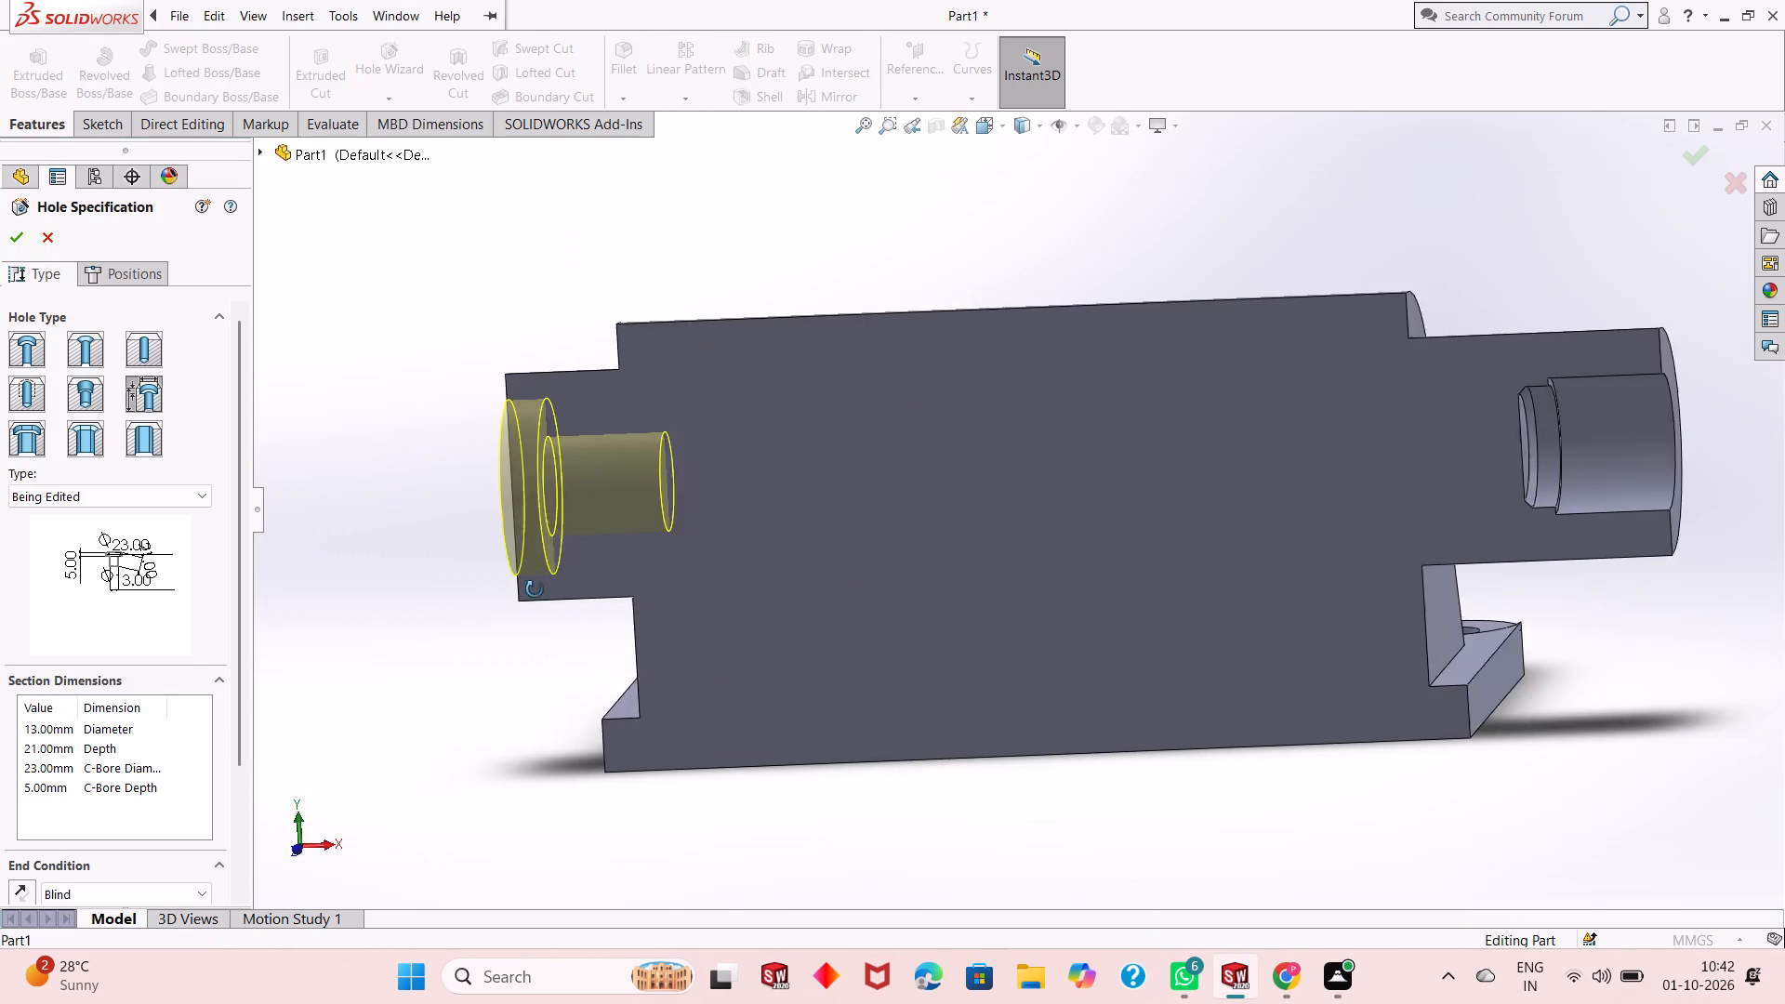
{"action": "middle_click_drag", "start_coordinate": [535, 589], "coordinate": [521, 592]}
{"action": "scroll", "coordinate": [520, 584], "scroll_direction": "up", "scroll_amount": 1}
{"action": "scroll", "coordinate": [549, 520], "scroll_direction": "down", "scroll_amount": 1}
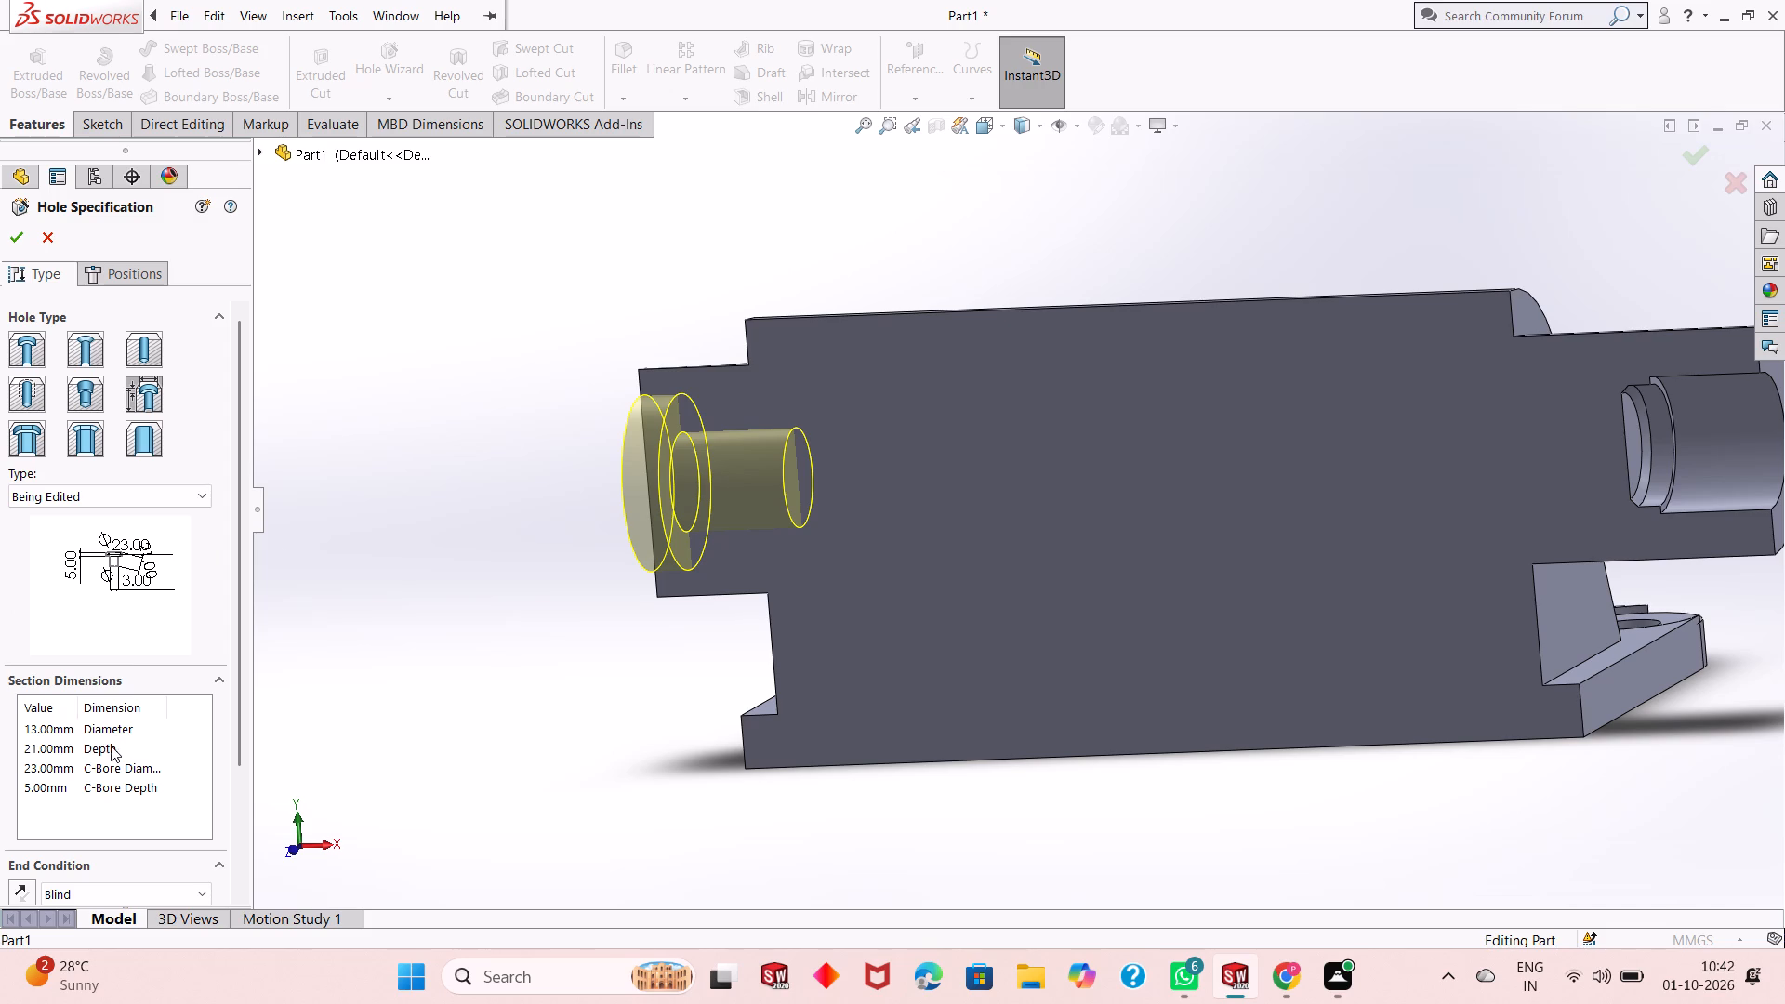
{"action": "left_click", "coordinate": [191, 497]}
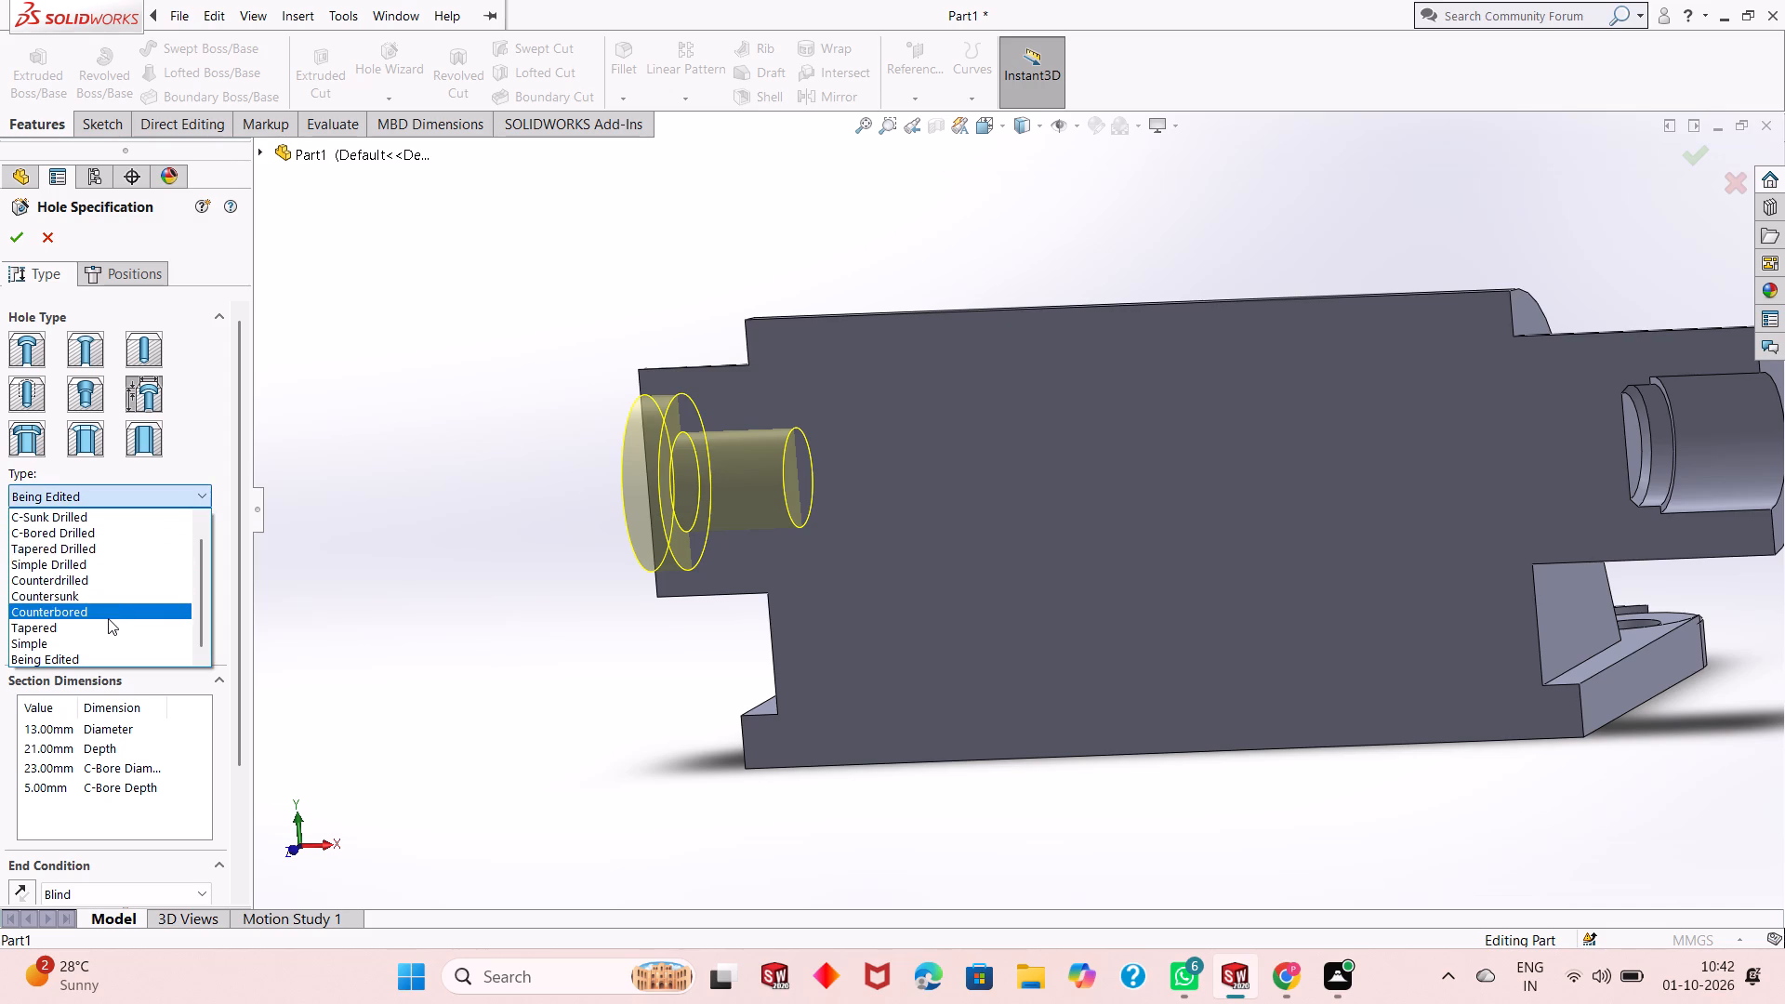
{"action": "left_click", "coordinate": [108, 614]}
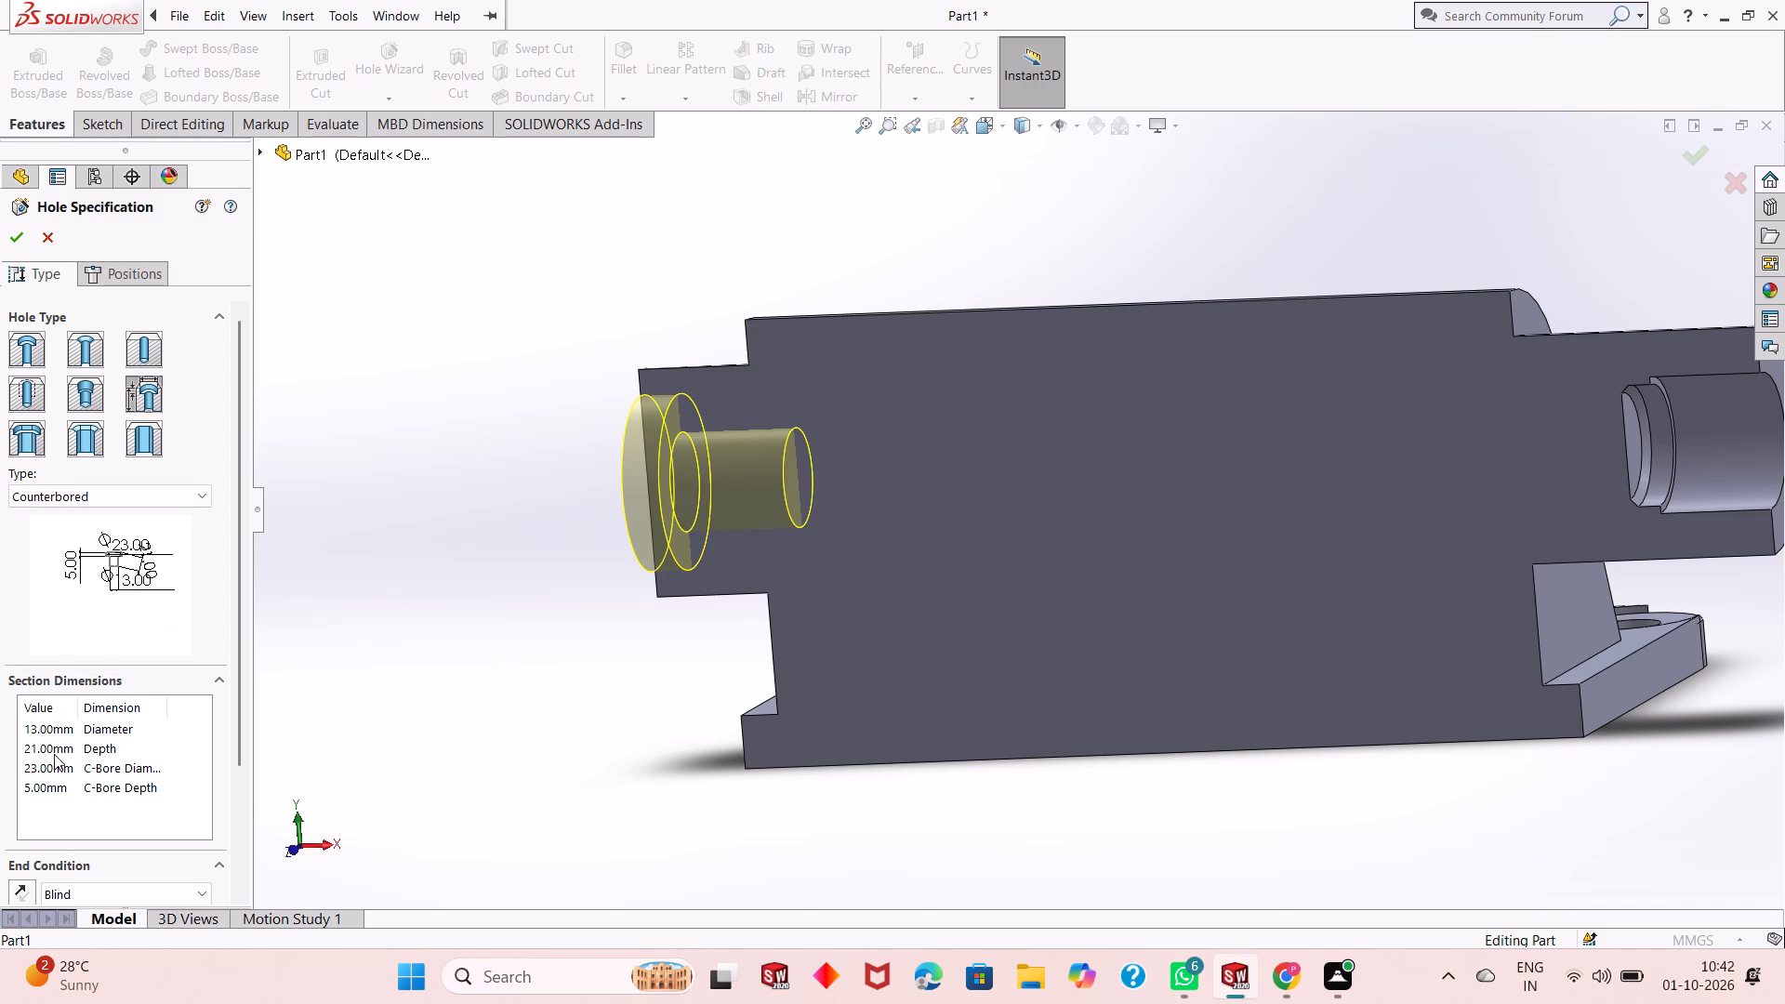
{"action": "double_click", "coordinate": [52, 749]}
{"action": "type", "text": "23"}
{"action": "key", "text": "Return"}
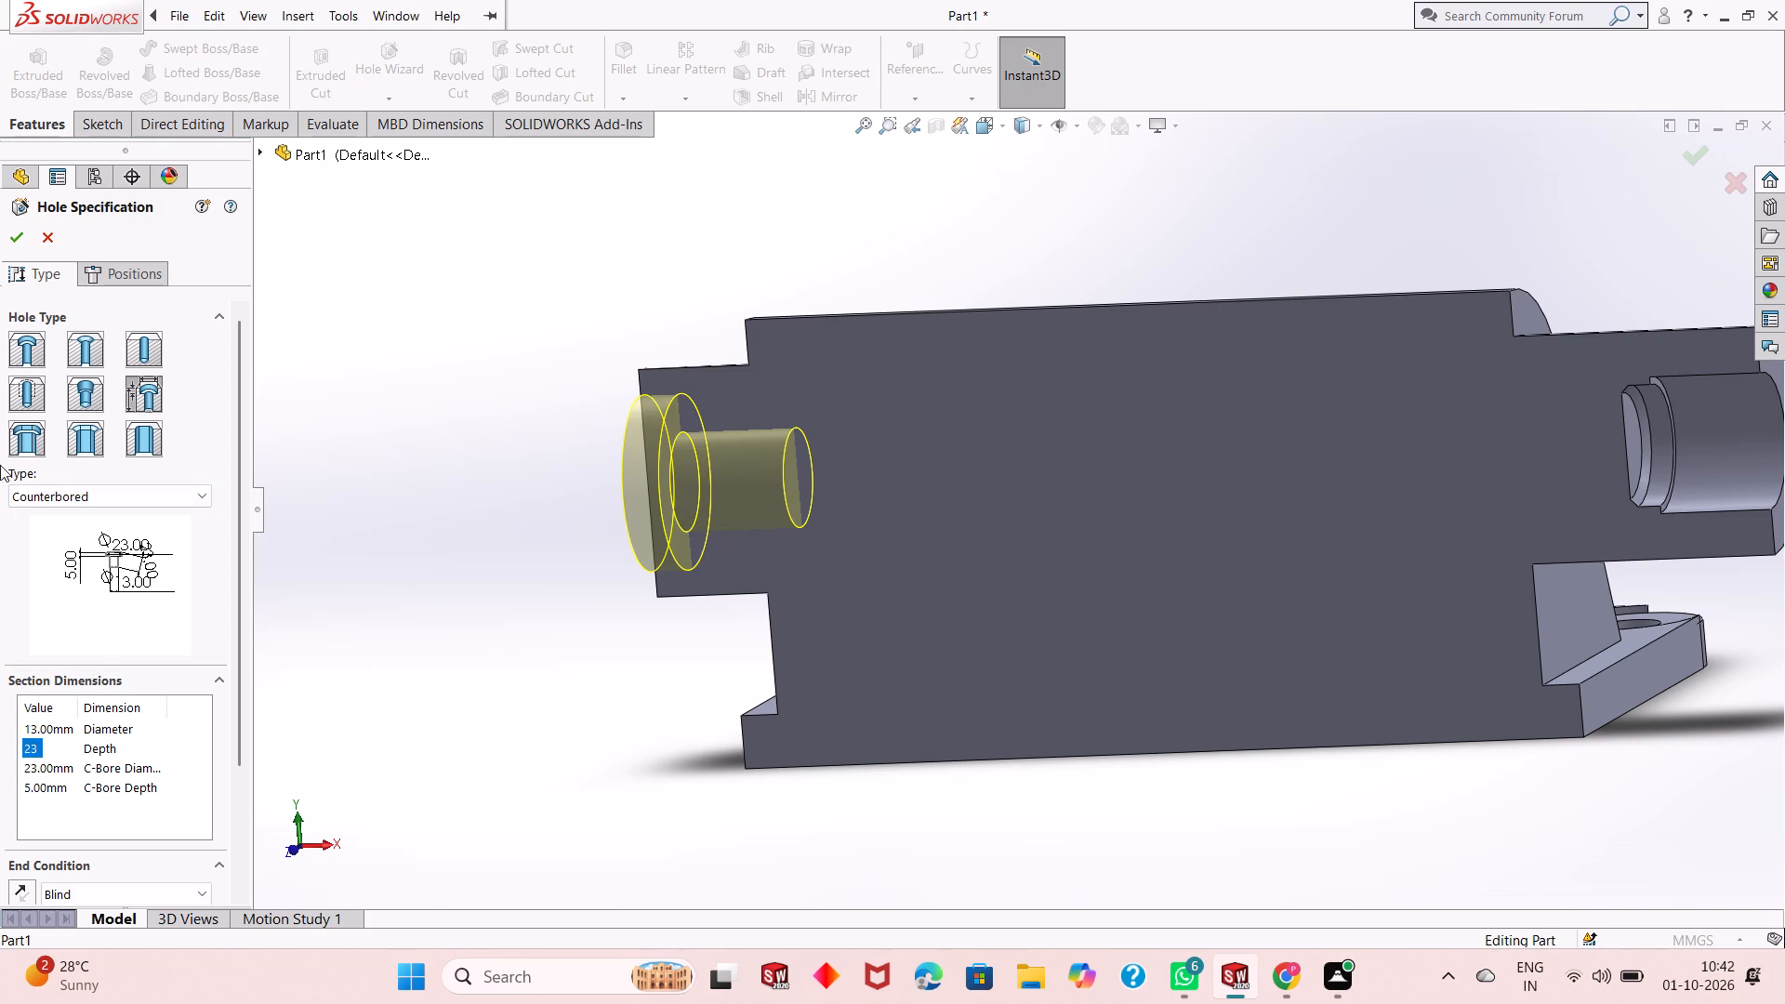
{"action": "left_click", "coordinate": [8, 246]}
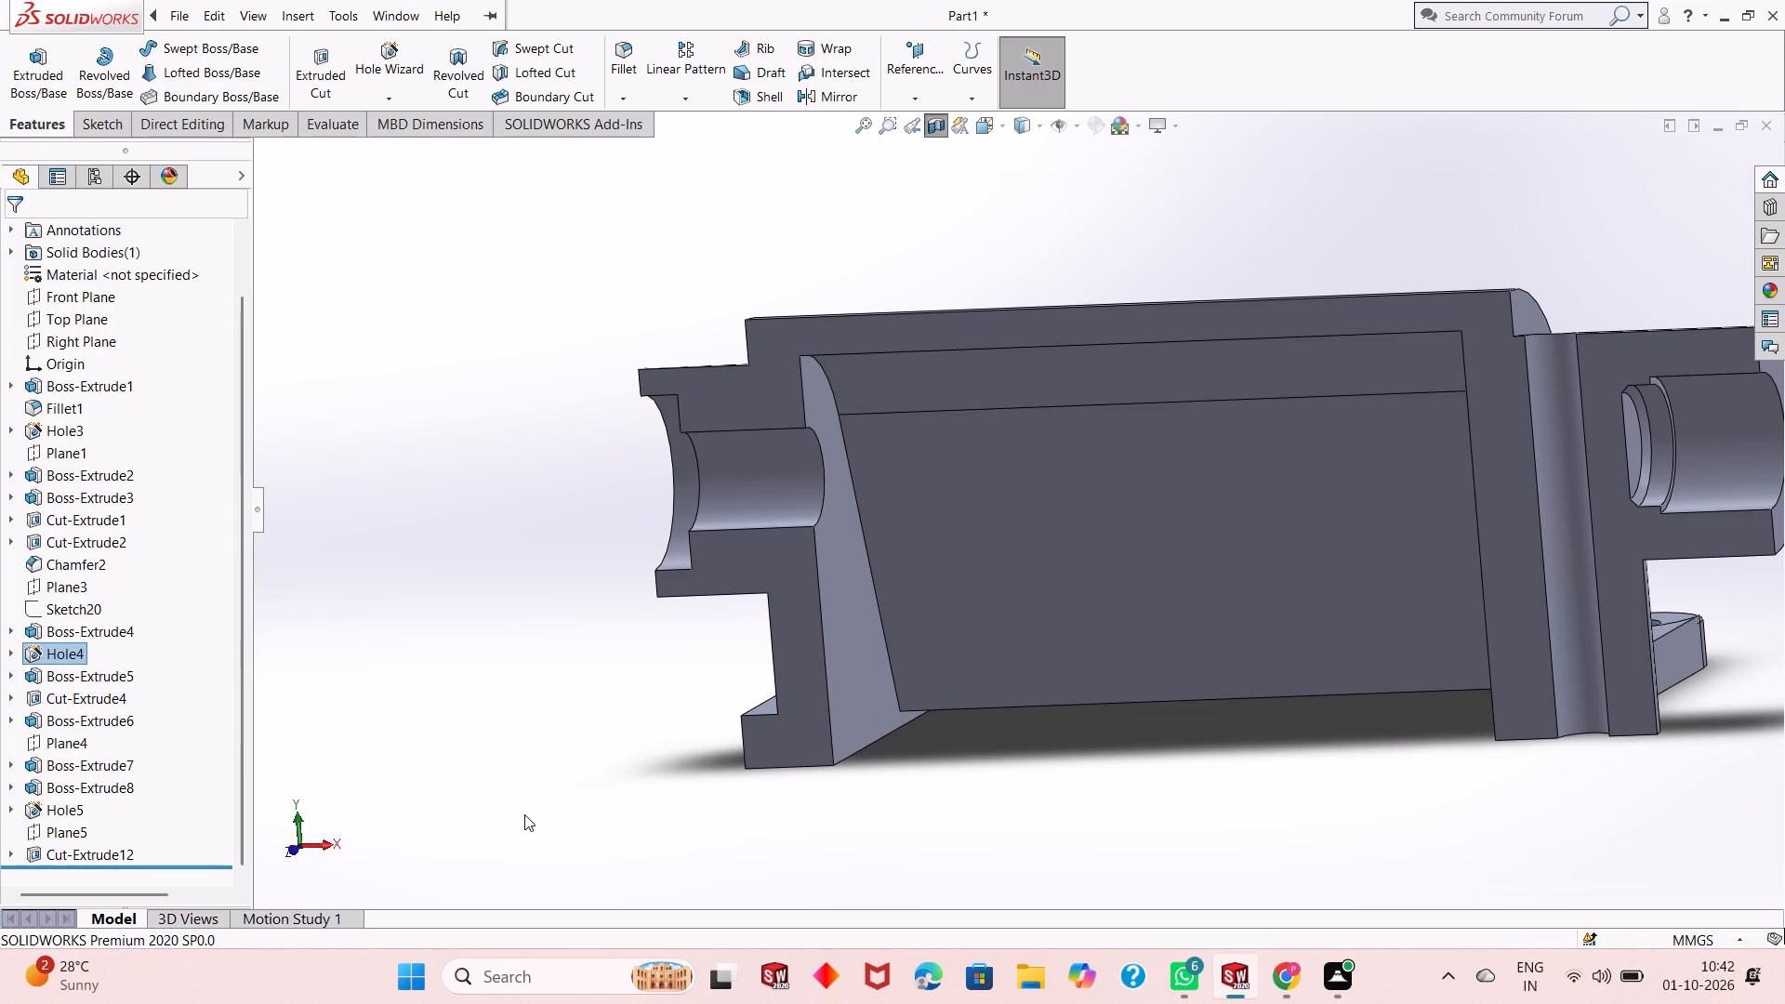
Check Boss-Extrude4, open Sketch20 to examine the rectangular profile's dimensions, and leave the sketch unedited.
{"action": "middle_click_drag", "start_coordinate": [696, 762], "coordinate": [733, 745]}
{"action": "scroll", "coordinate": [734, 737], "scroll_direction": "up", "scroll_amount": 2}
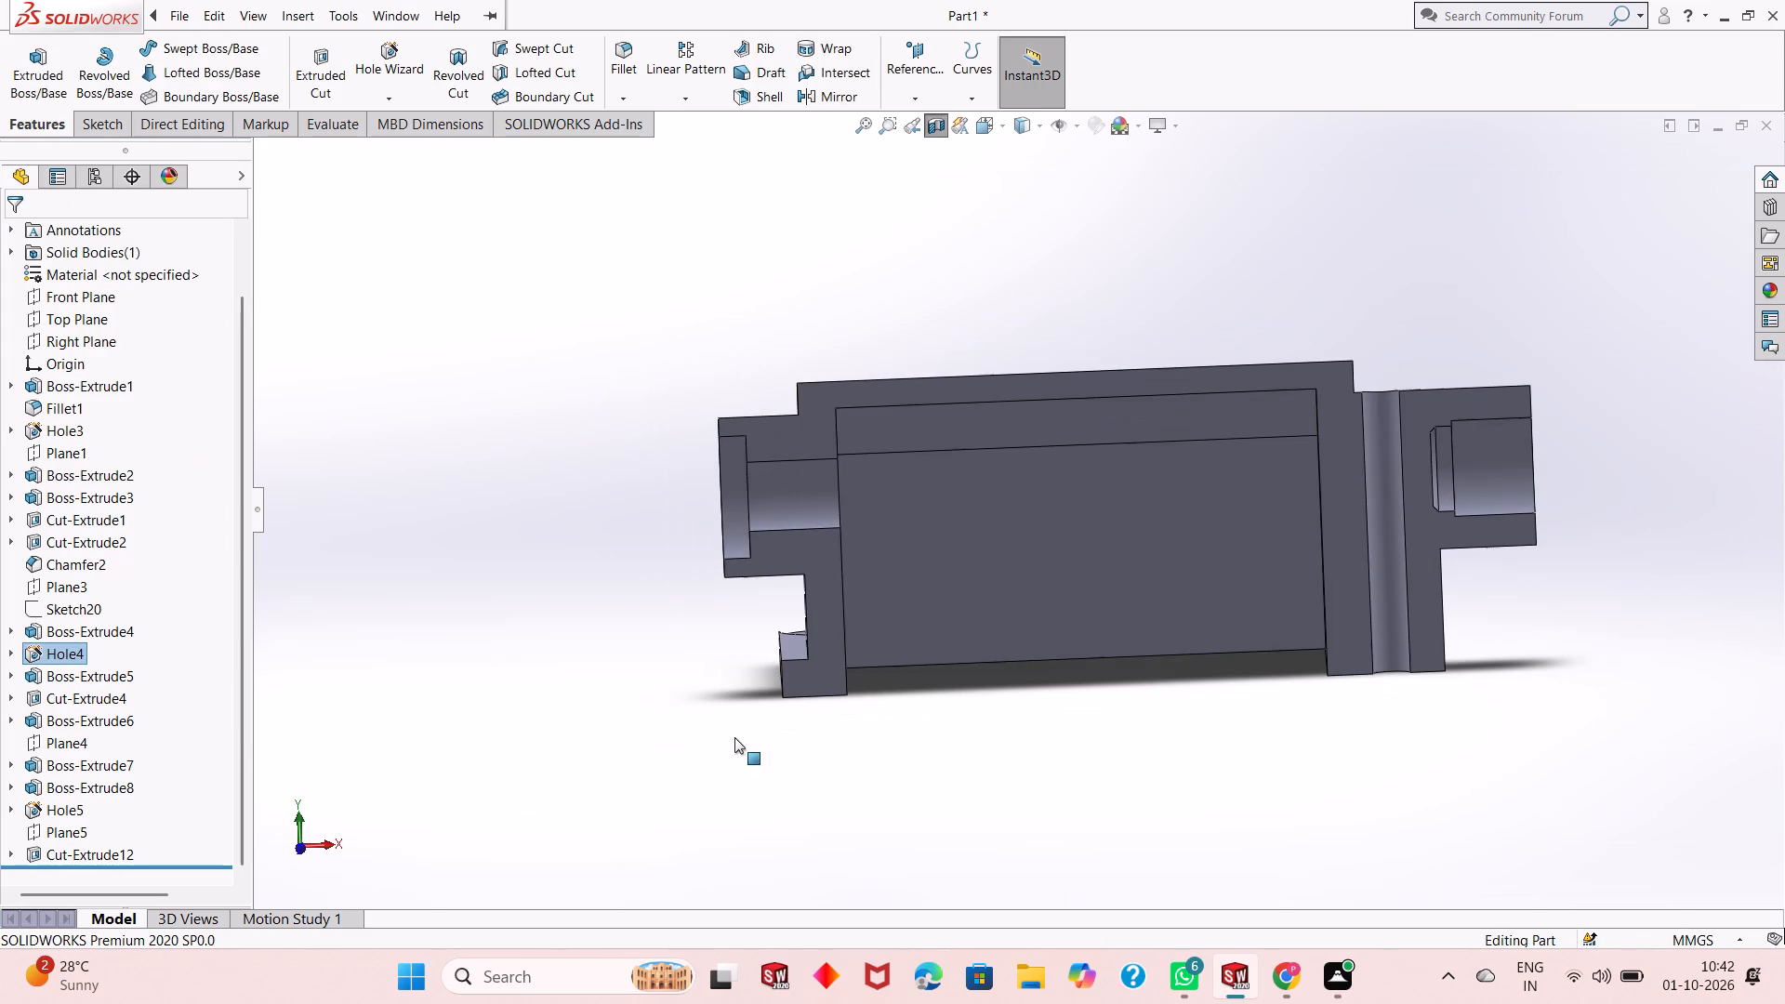
{"action": "left_click", "coordinate": [130, 635]}
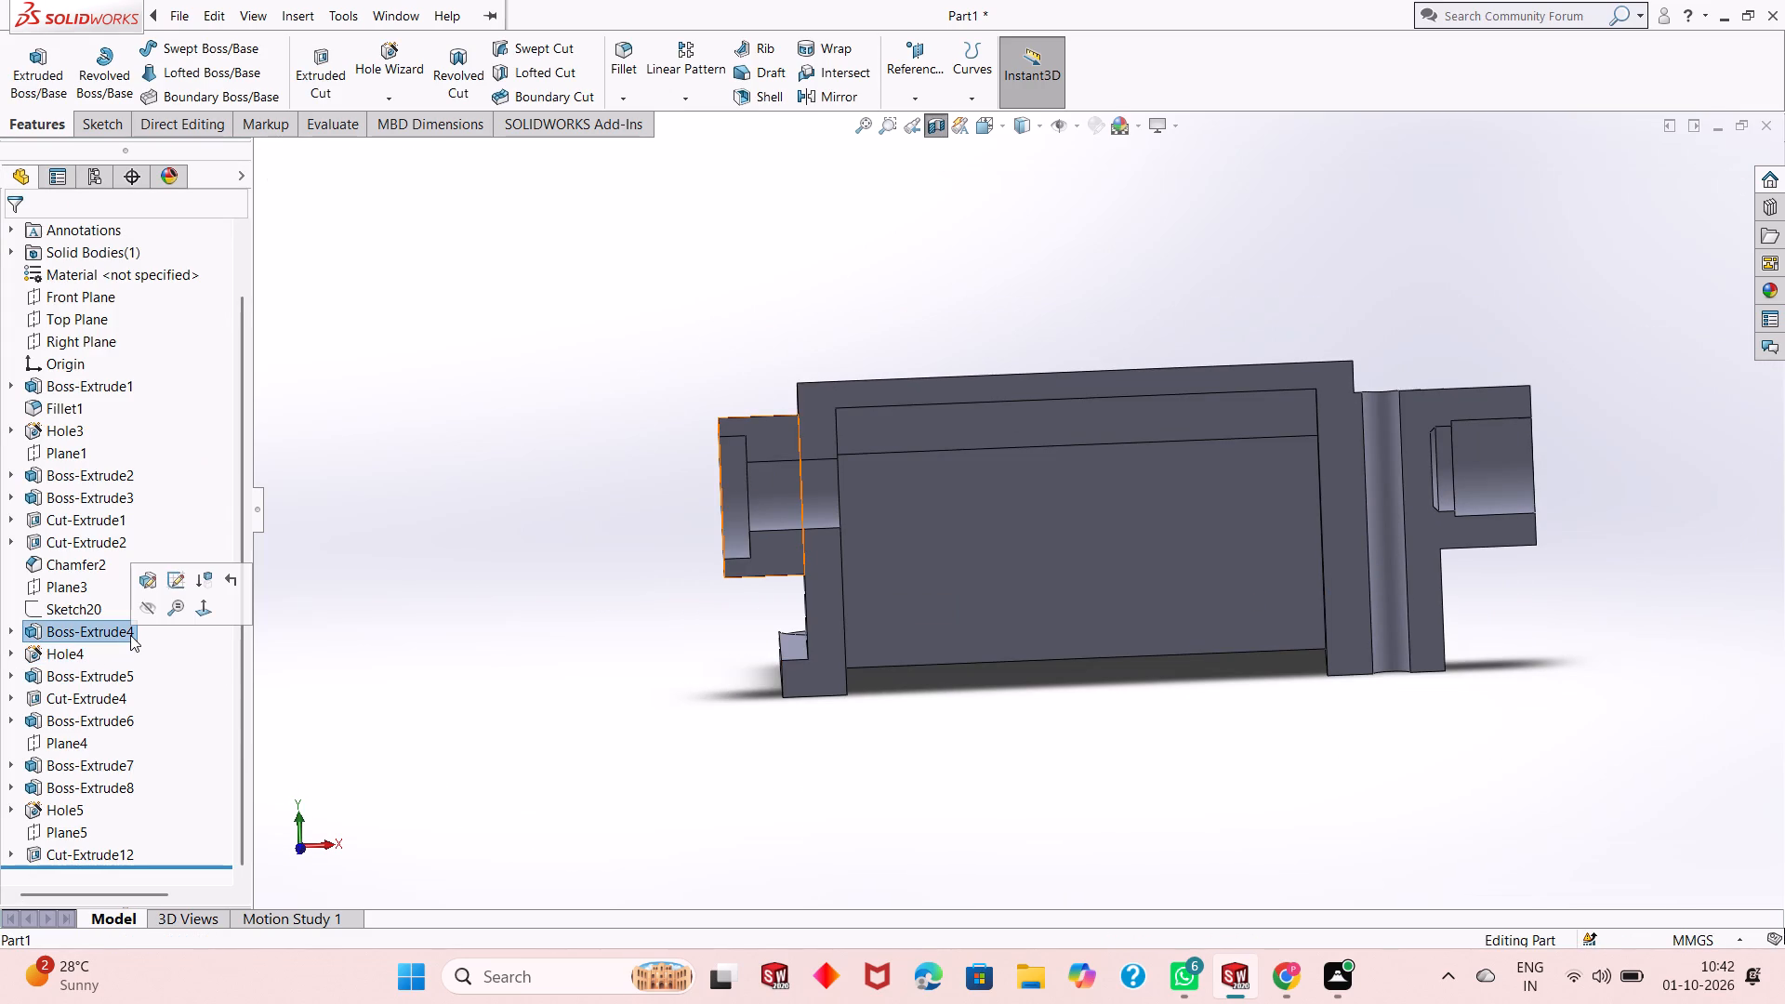
{"action": "key", "text": "Escape"}
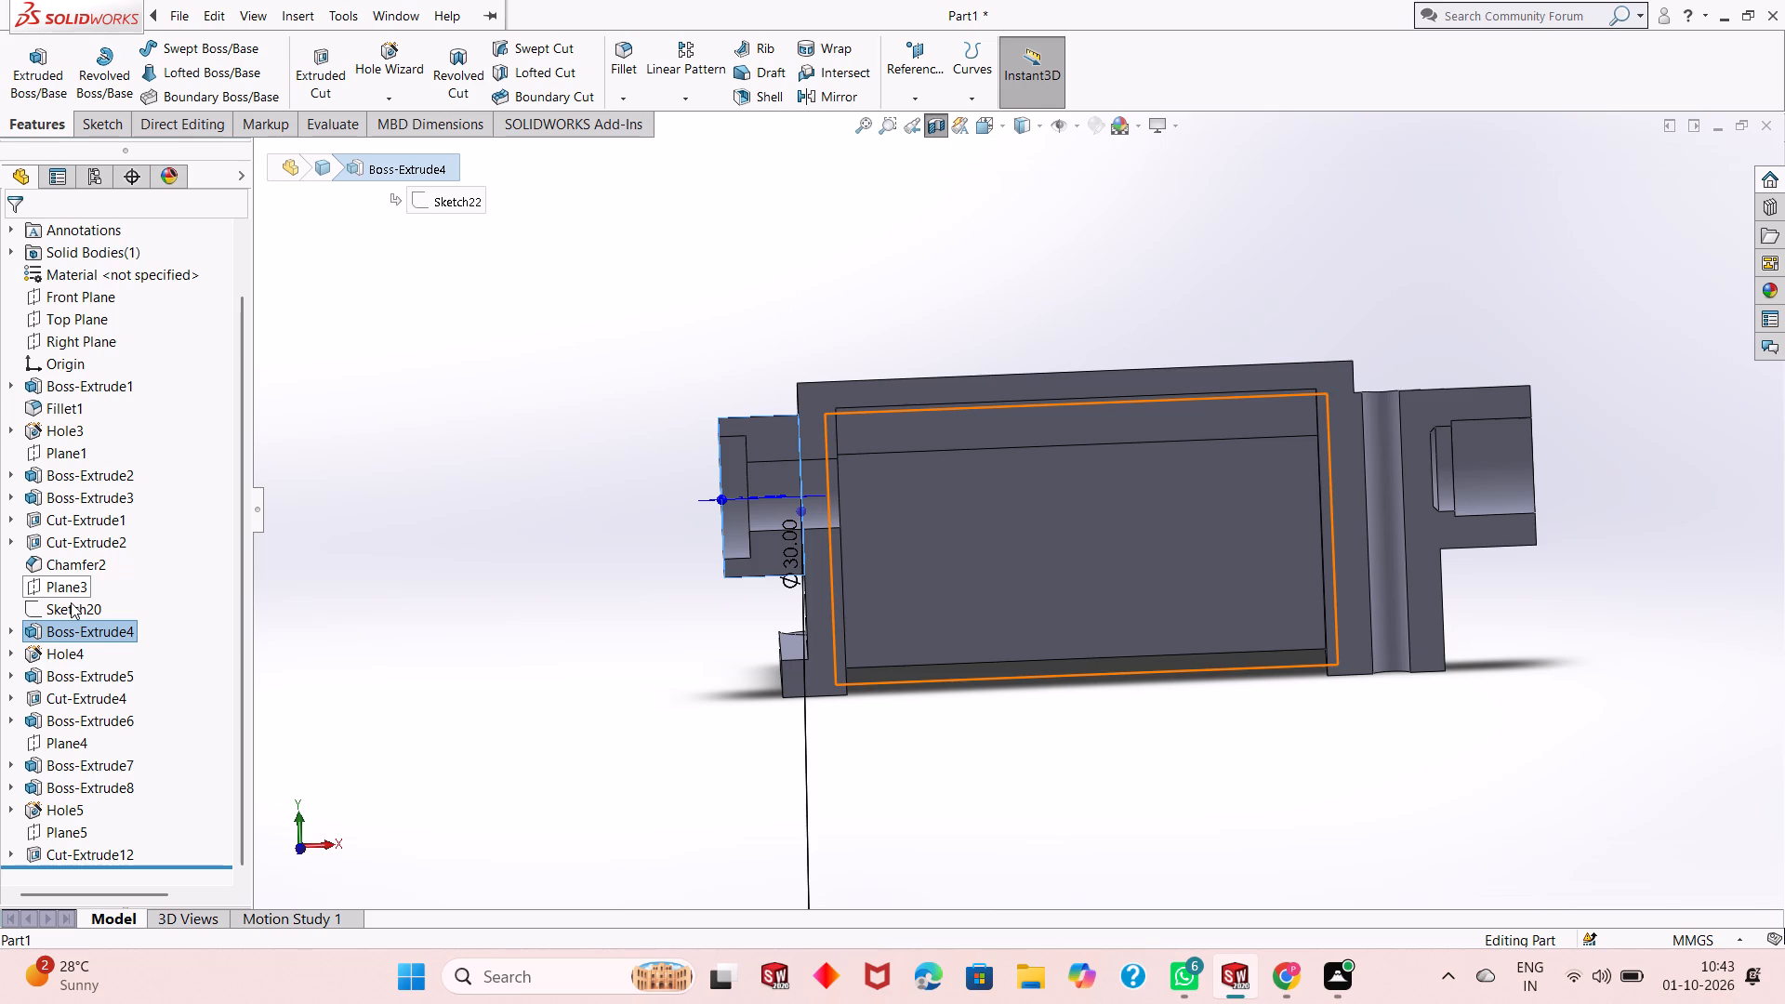
{"action": "left_click", "coordinate": [71, 602]}
{"action": "left_click", "coordinate": [89, 544]}
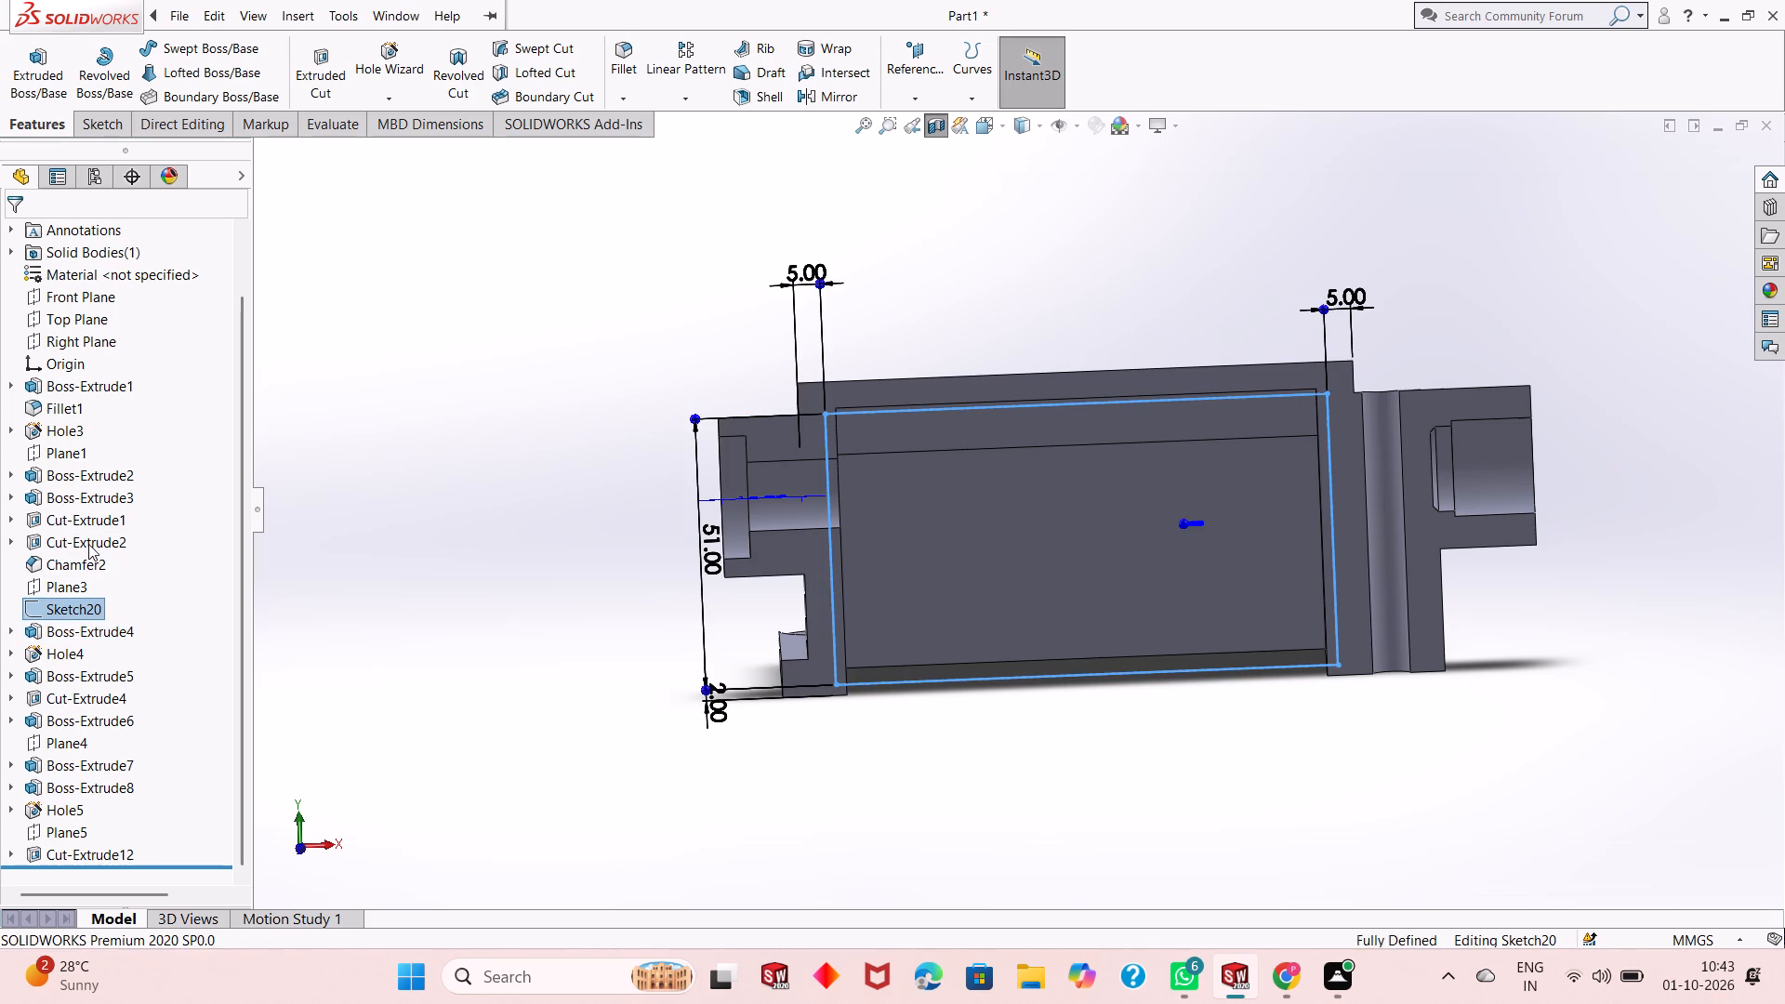
{"action": "scroll", "coordinate": [1417, 542], "scroll_direction": "down", "scroll_amount": 1}
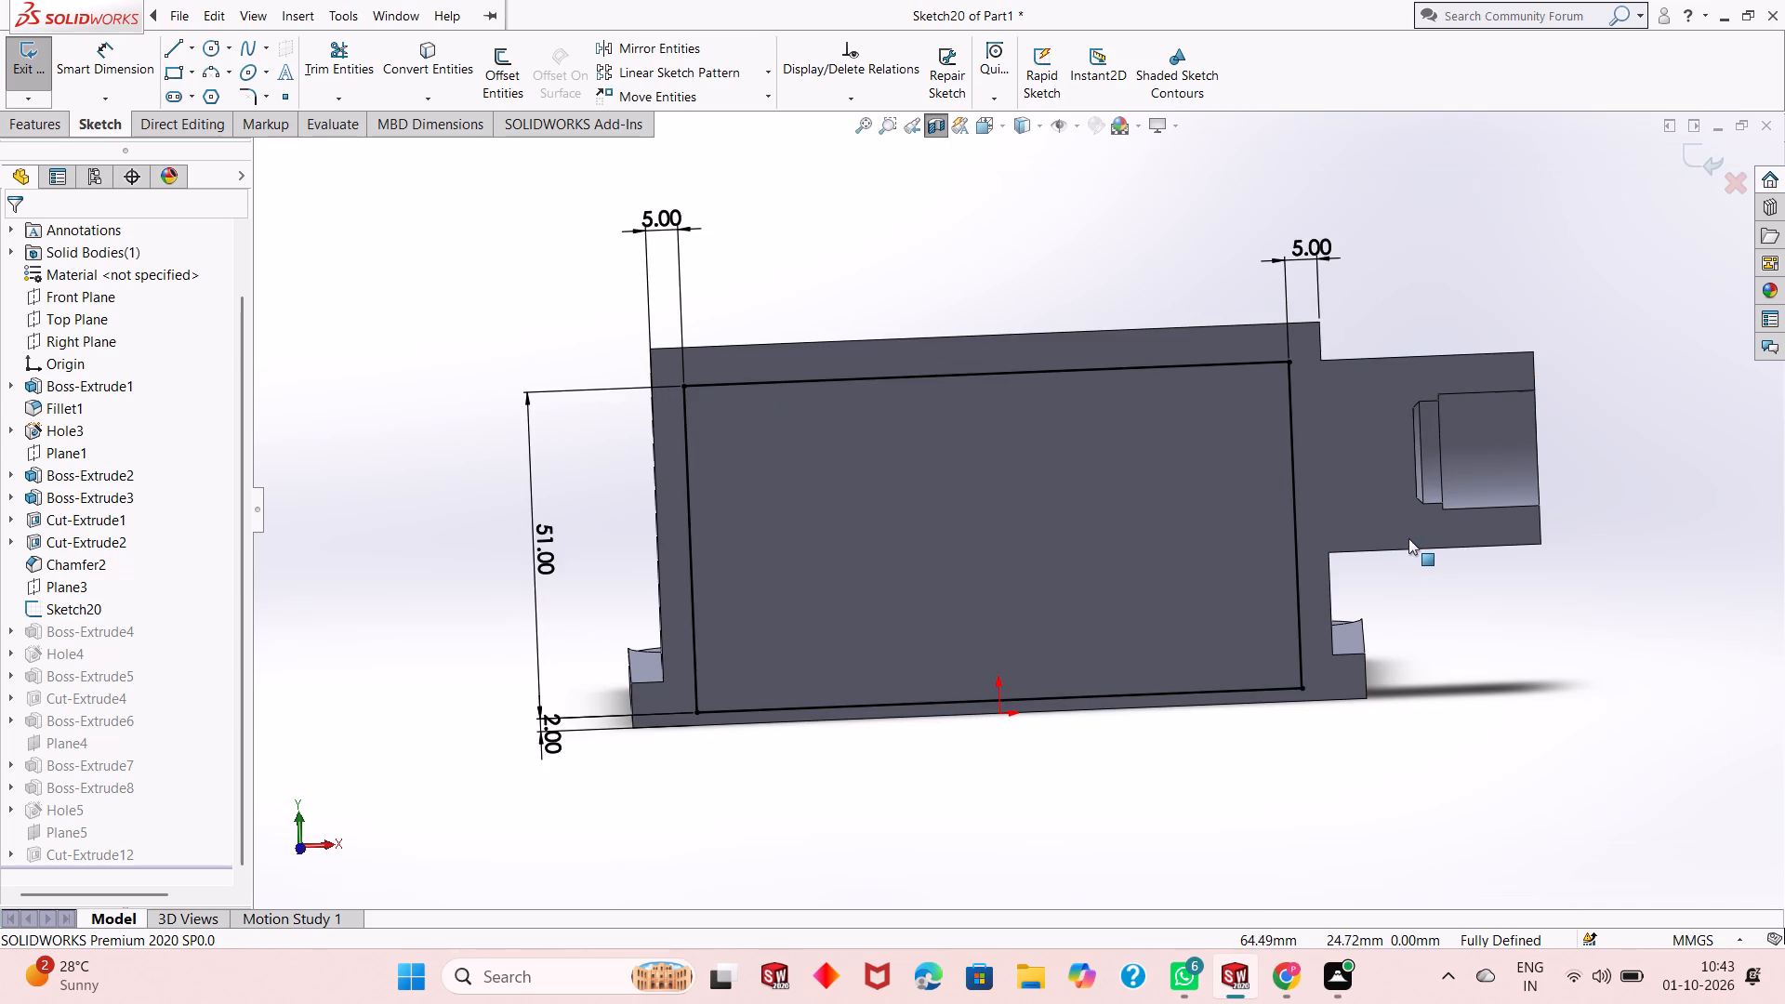
{"action": "scroll", "coordinate": [1375, 453], "scroll_direction": "down", "scroll_amount": 2}
{"action": "scroll", "coordinate": [1314, 461], "scroll_direction": "up", "scroll_amount": 1}
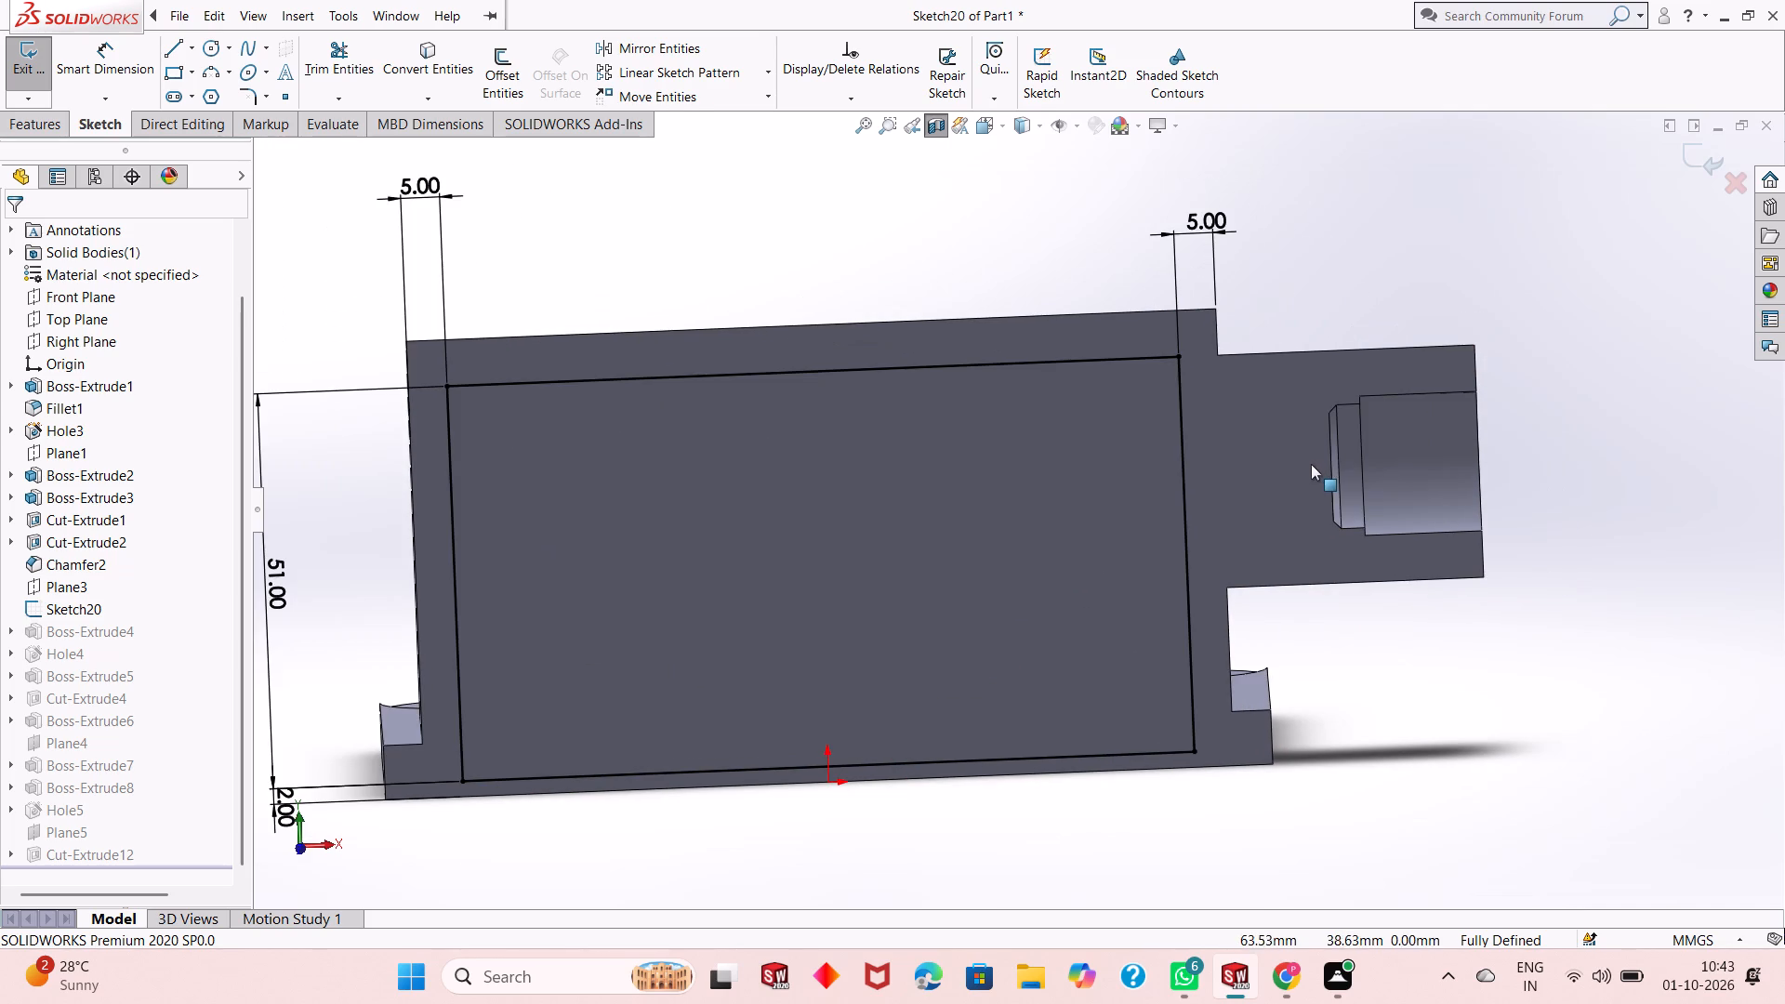
{"action": "scroll", "coordinate": [1025, 502], "scroll_direction": "up", "scroll_amount": 1}
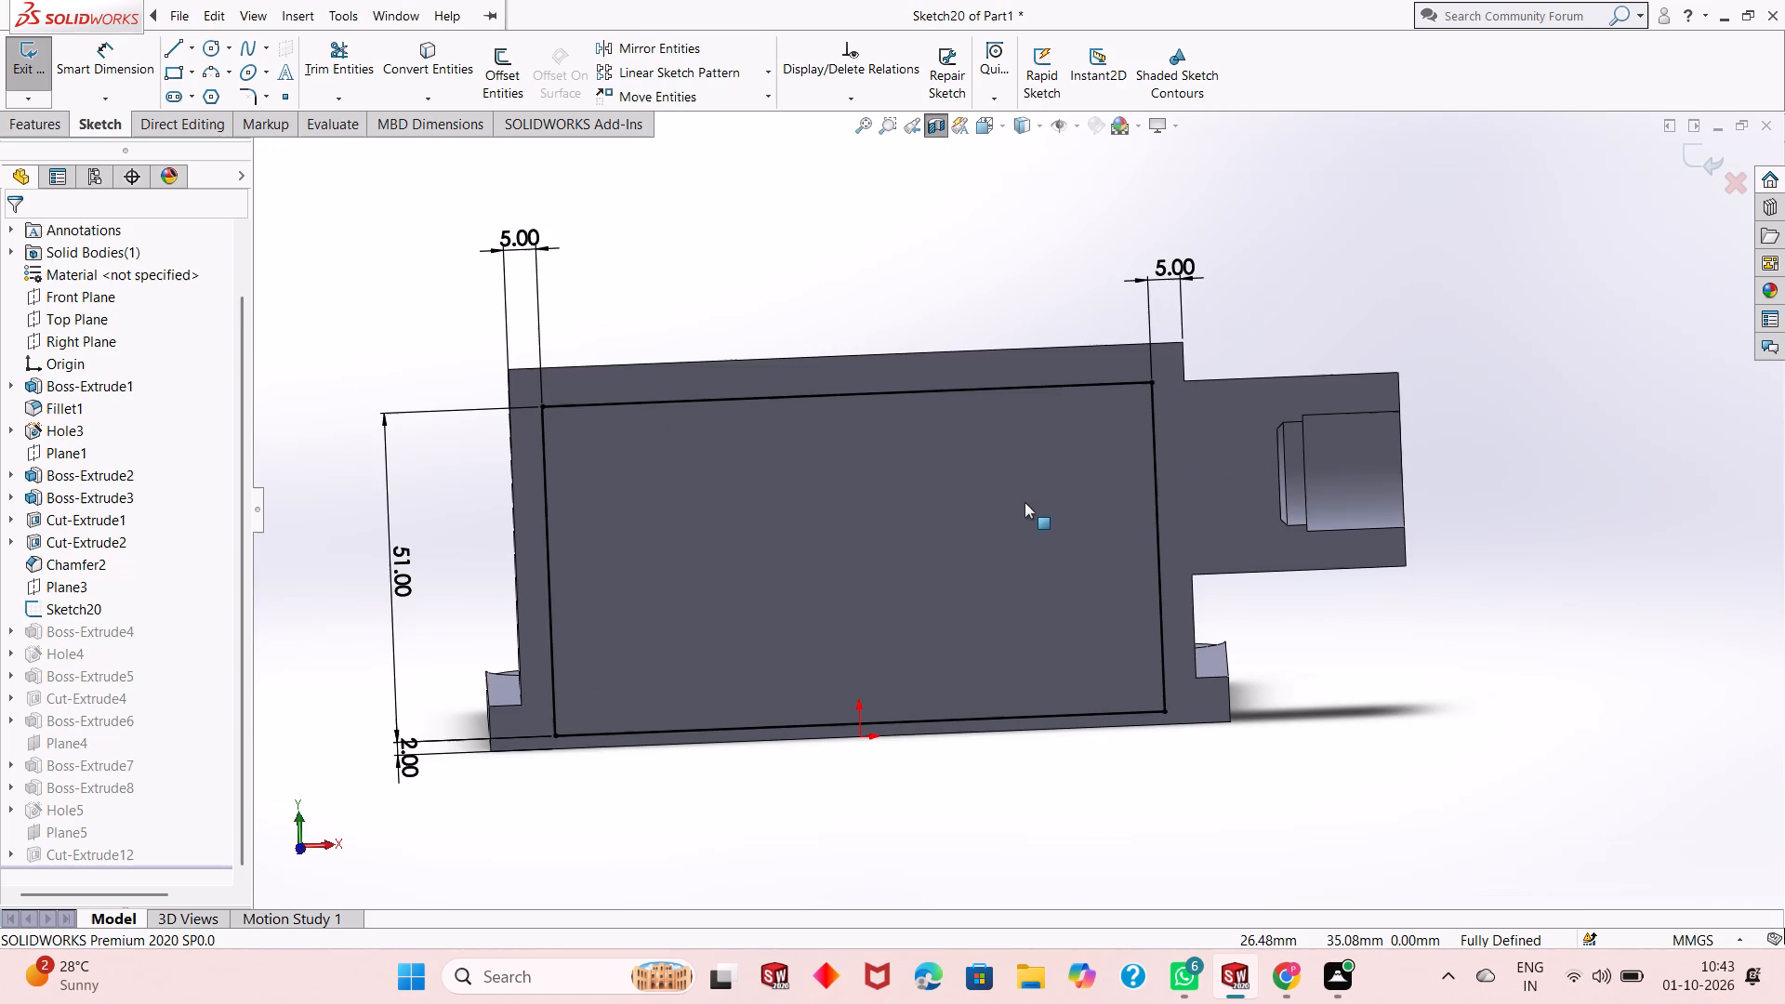
{"action": "key", "text": "Escape"}
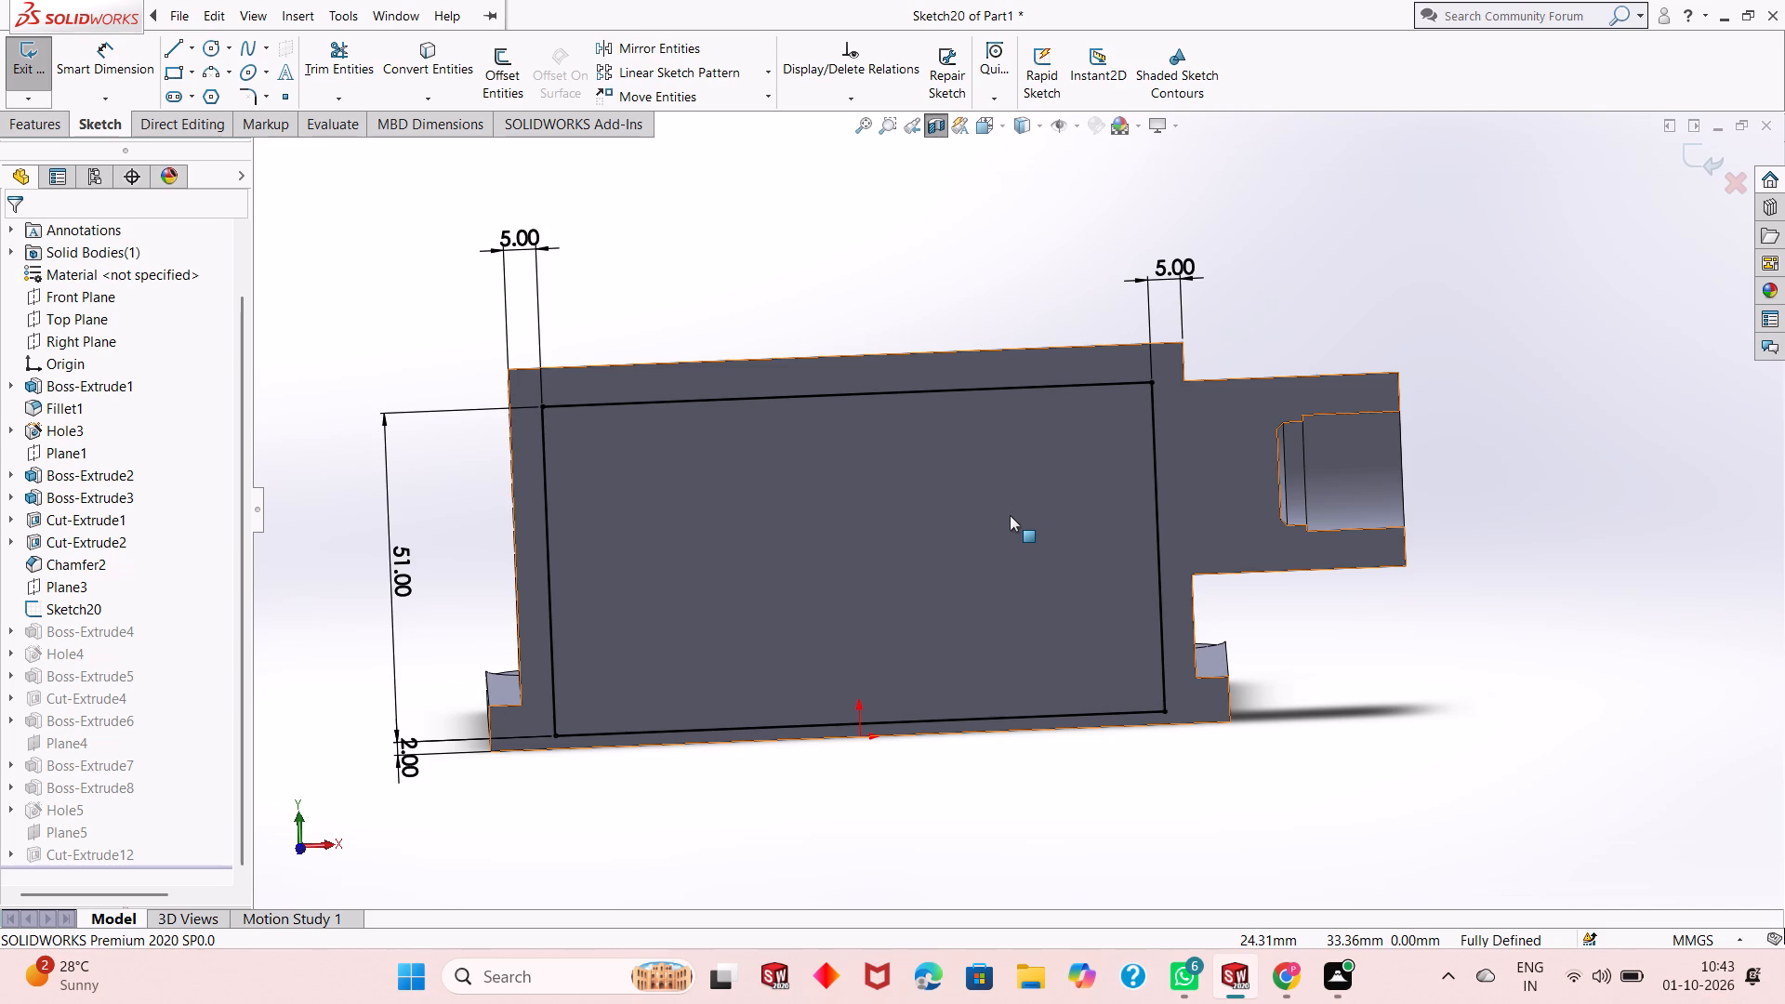
{"action": "key", "text": "ctrl+z"}
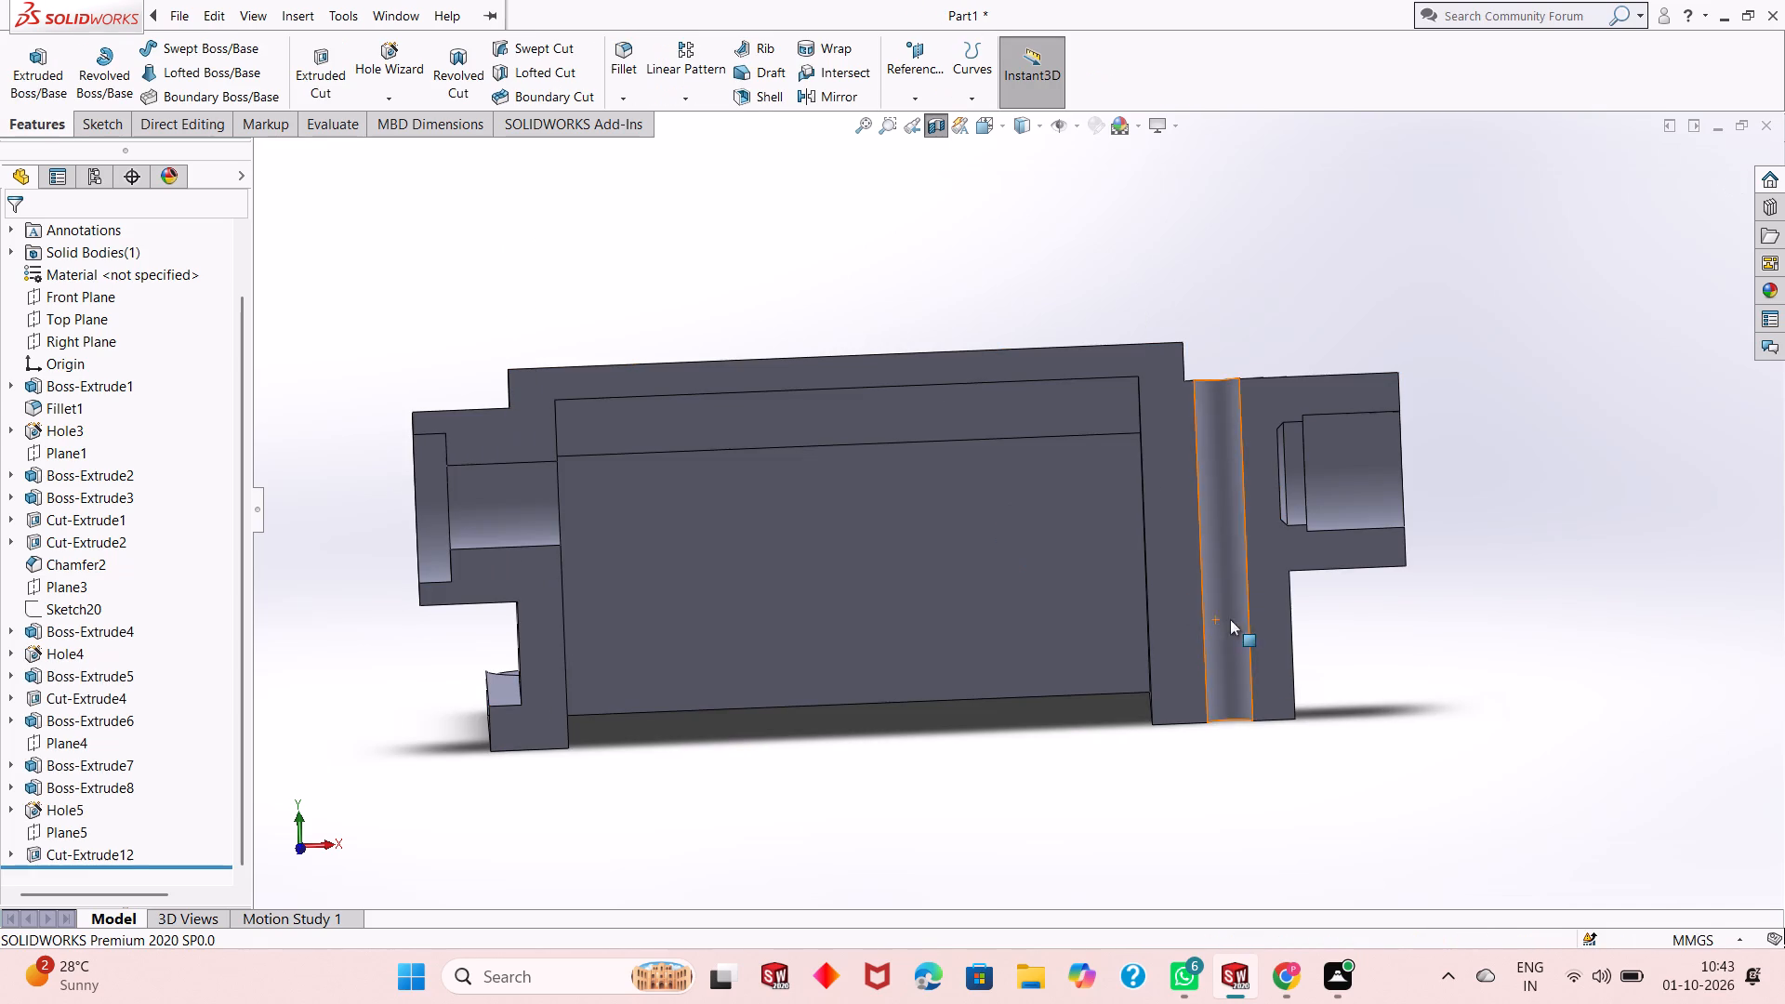
Examine the sectioned body's cavity, end bores and vertical through hole from several angles.
{"action": "middle_click_drag", "start_coordinate": [1456, 658], "coordinate": [1442, 881]}
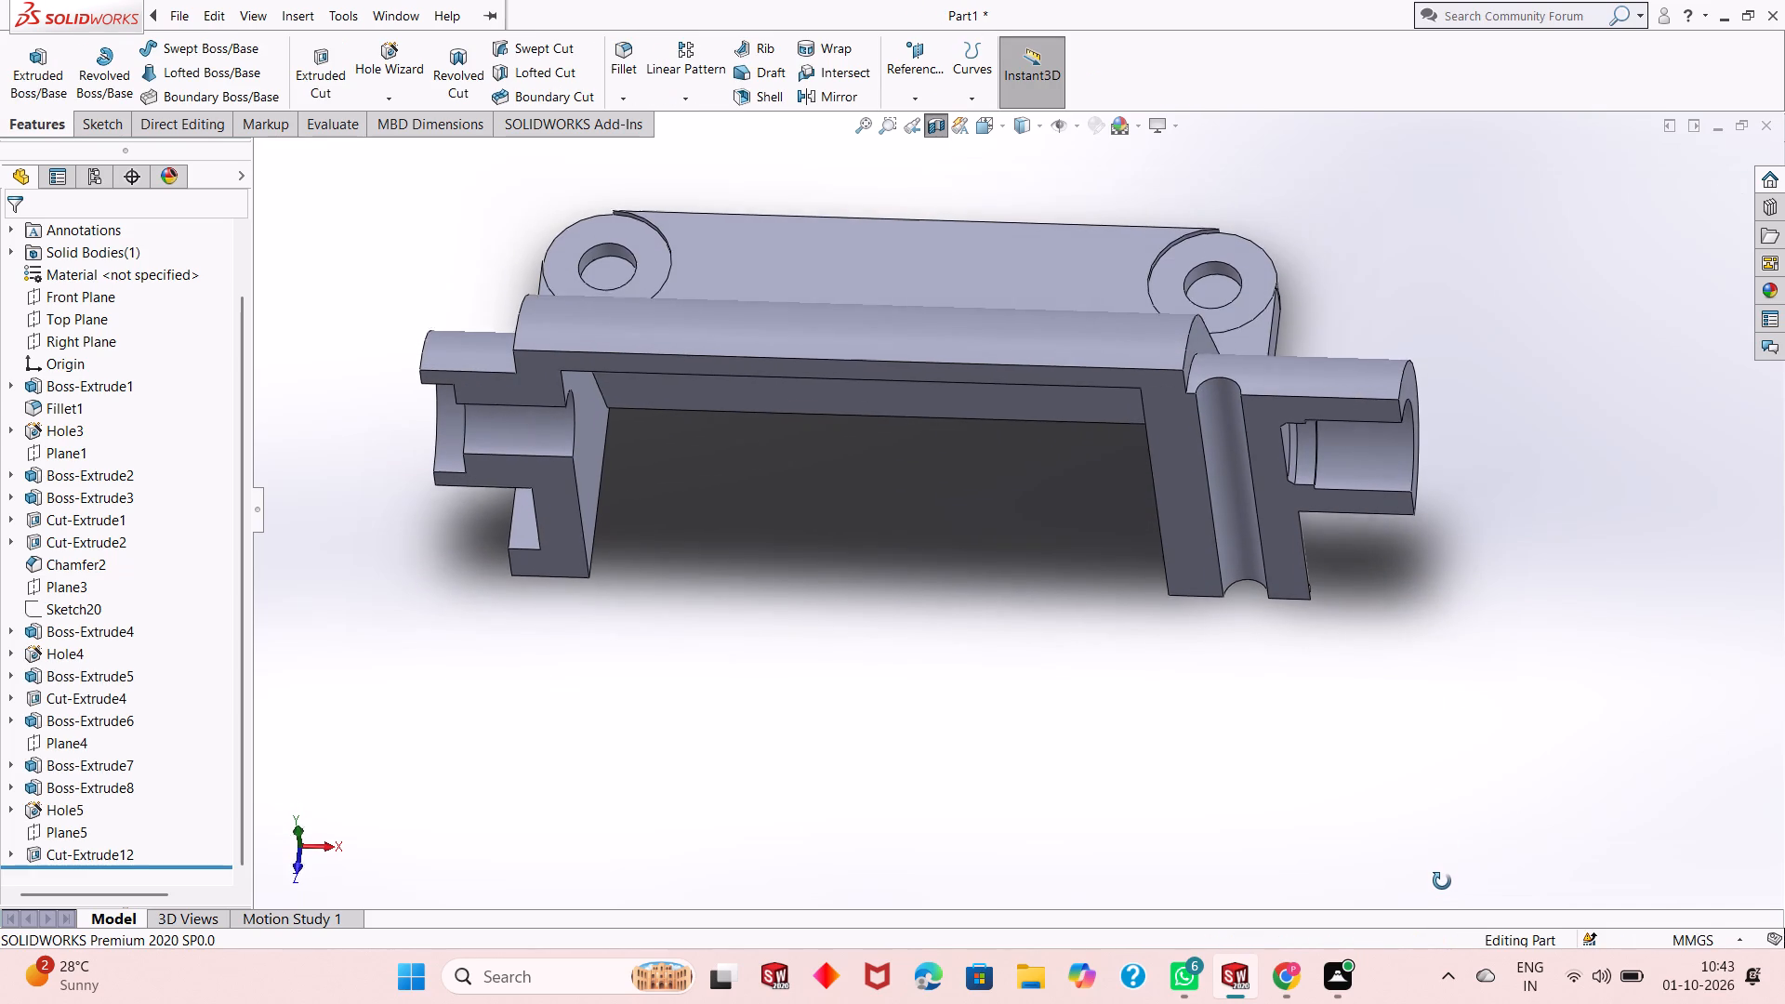
{"action": "middle_click_drag", "start_coordinate": [1442, 881], "coordinate": [1451, 831]}
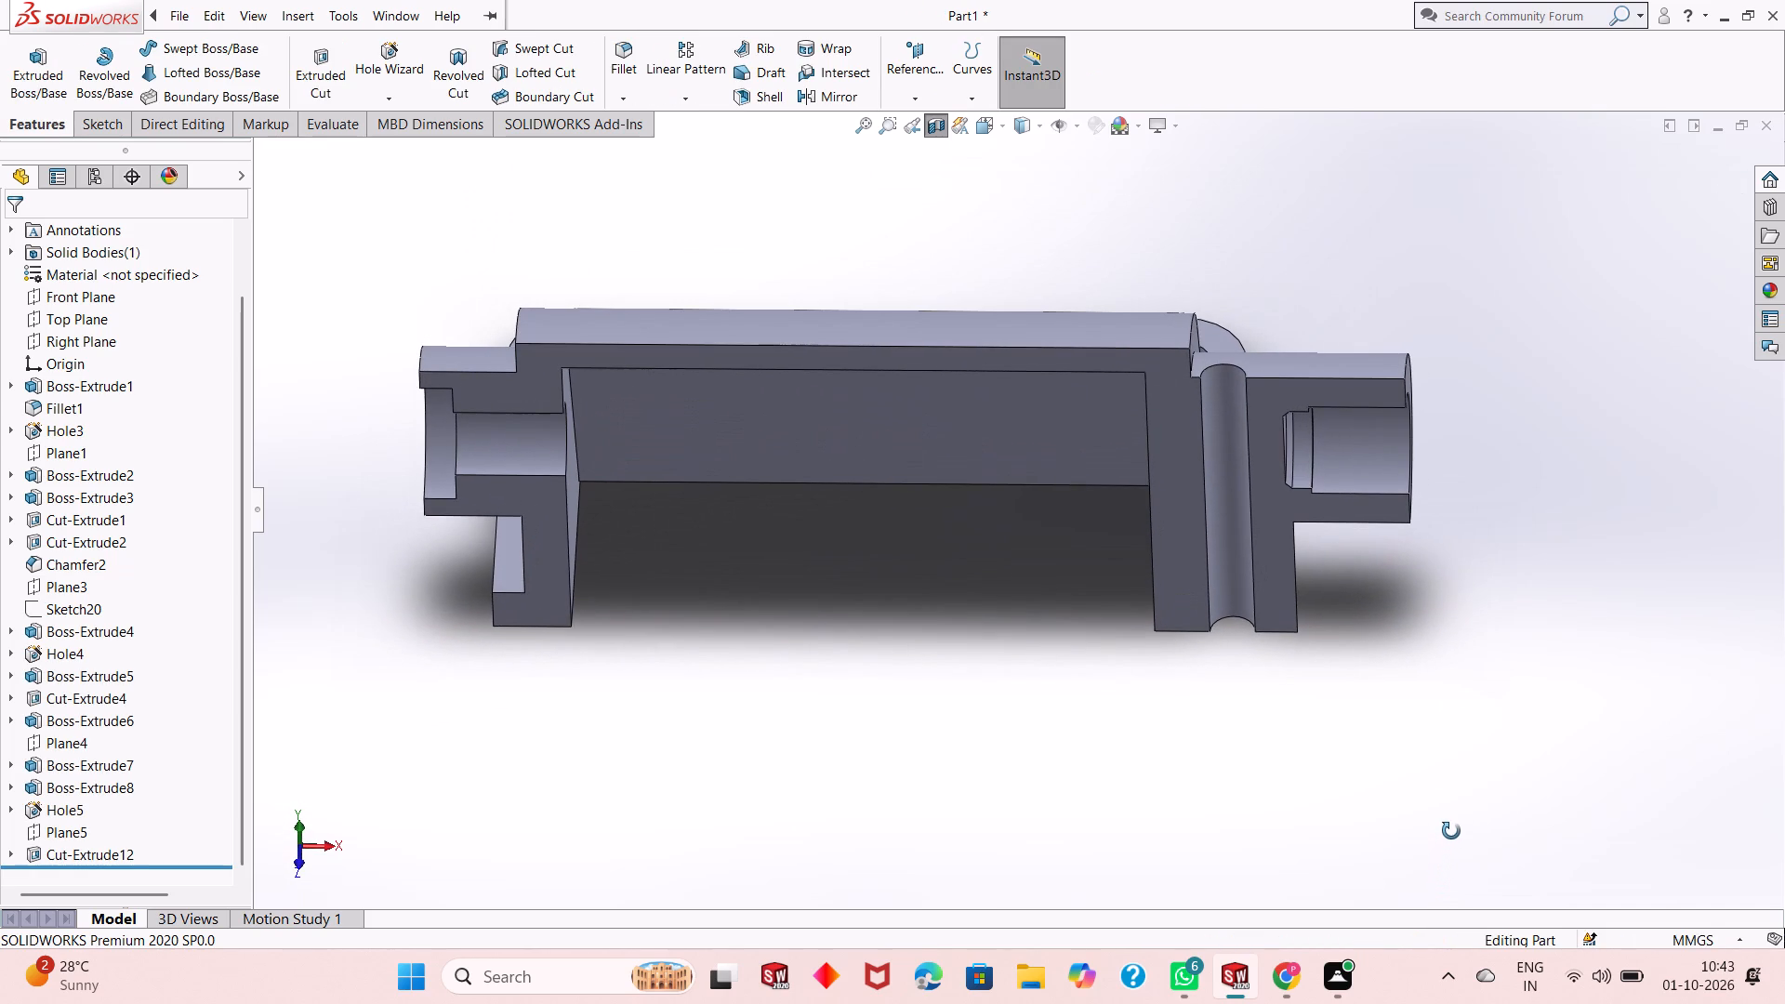
{"action": "middle_click_drag", "start_coordinate": [1451, 831], "coordinate": [1454, 792]}
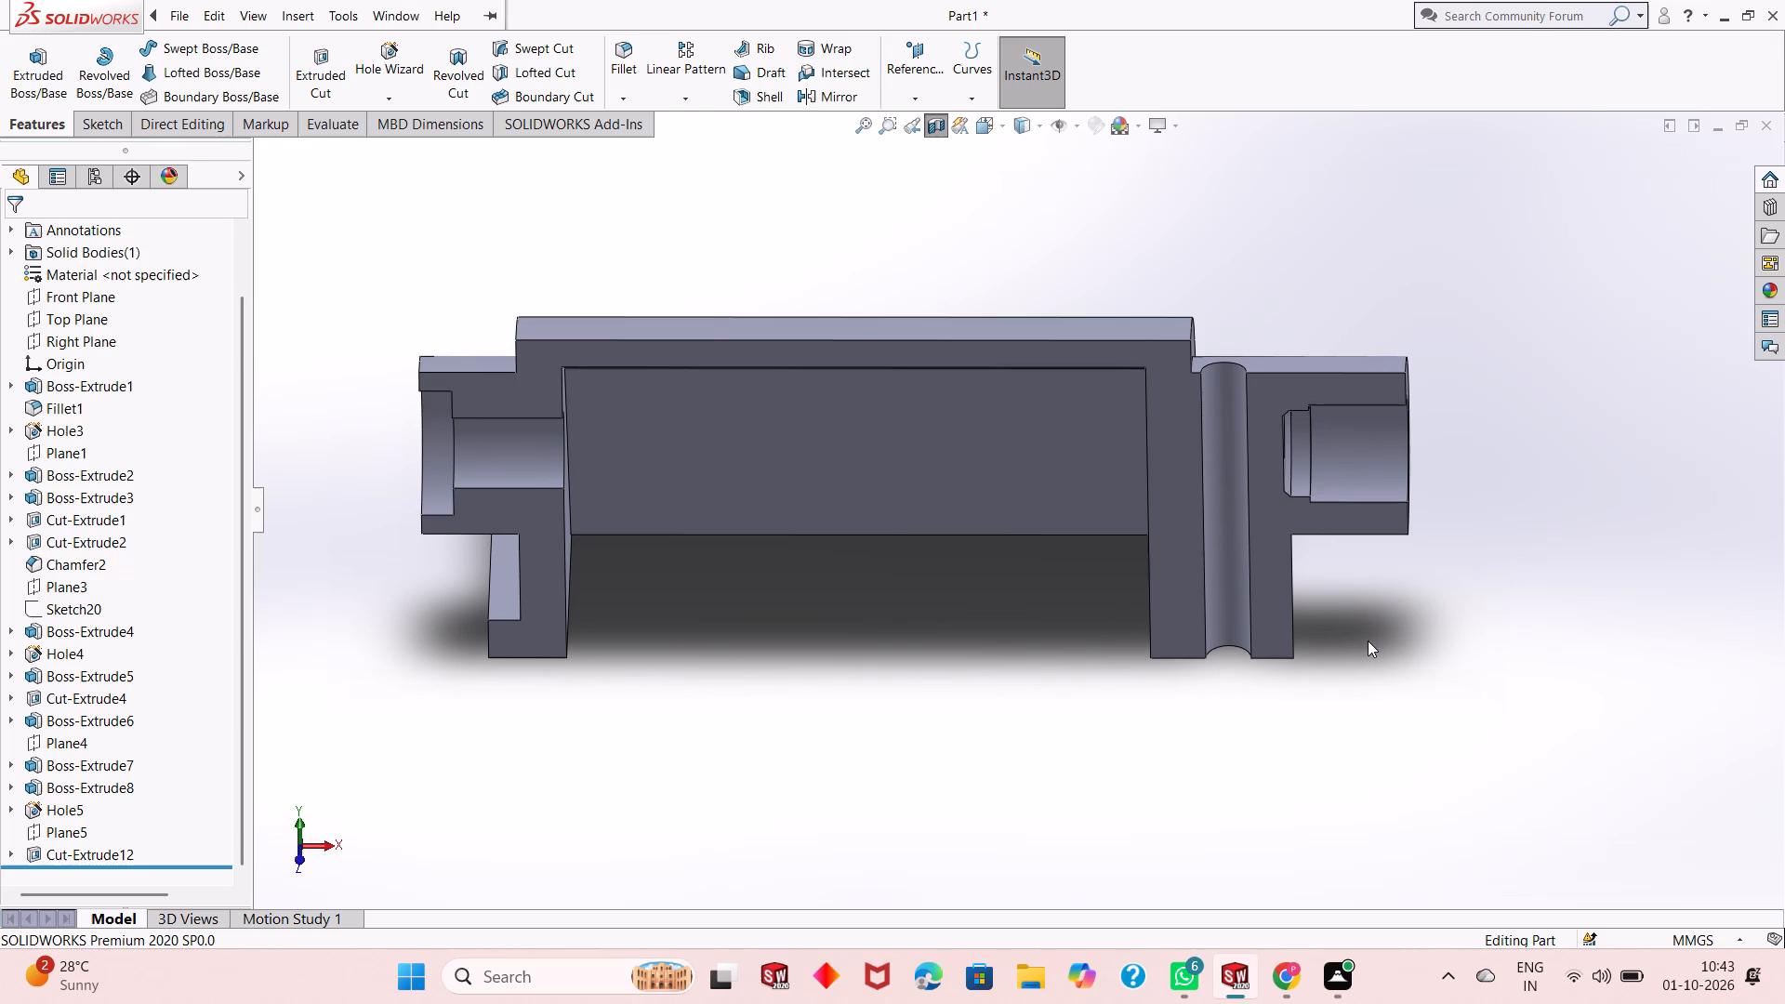
{"action": "middle_click_drag", "start_coordinate": [1412, 609], "coordinate": [1371, 686]}
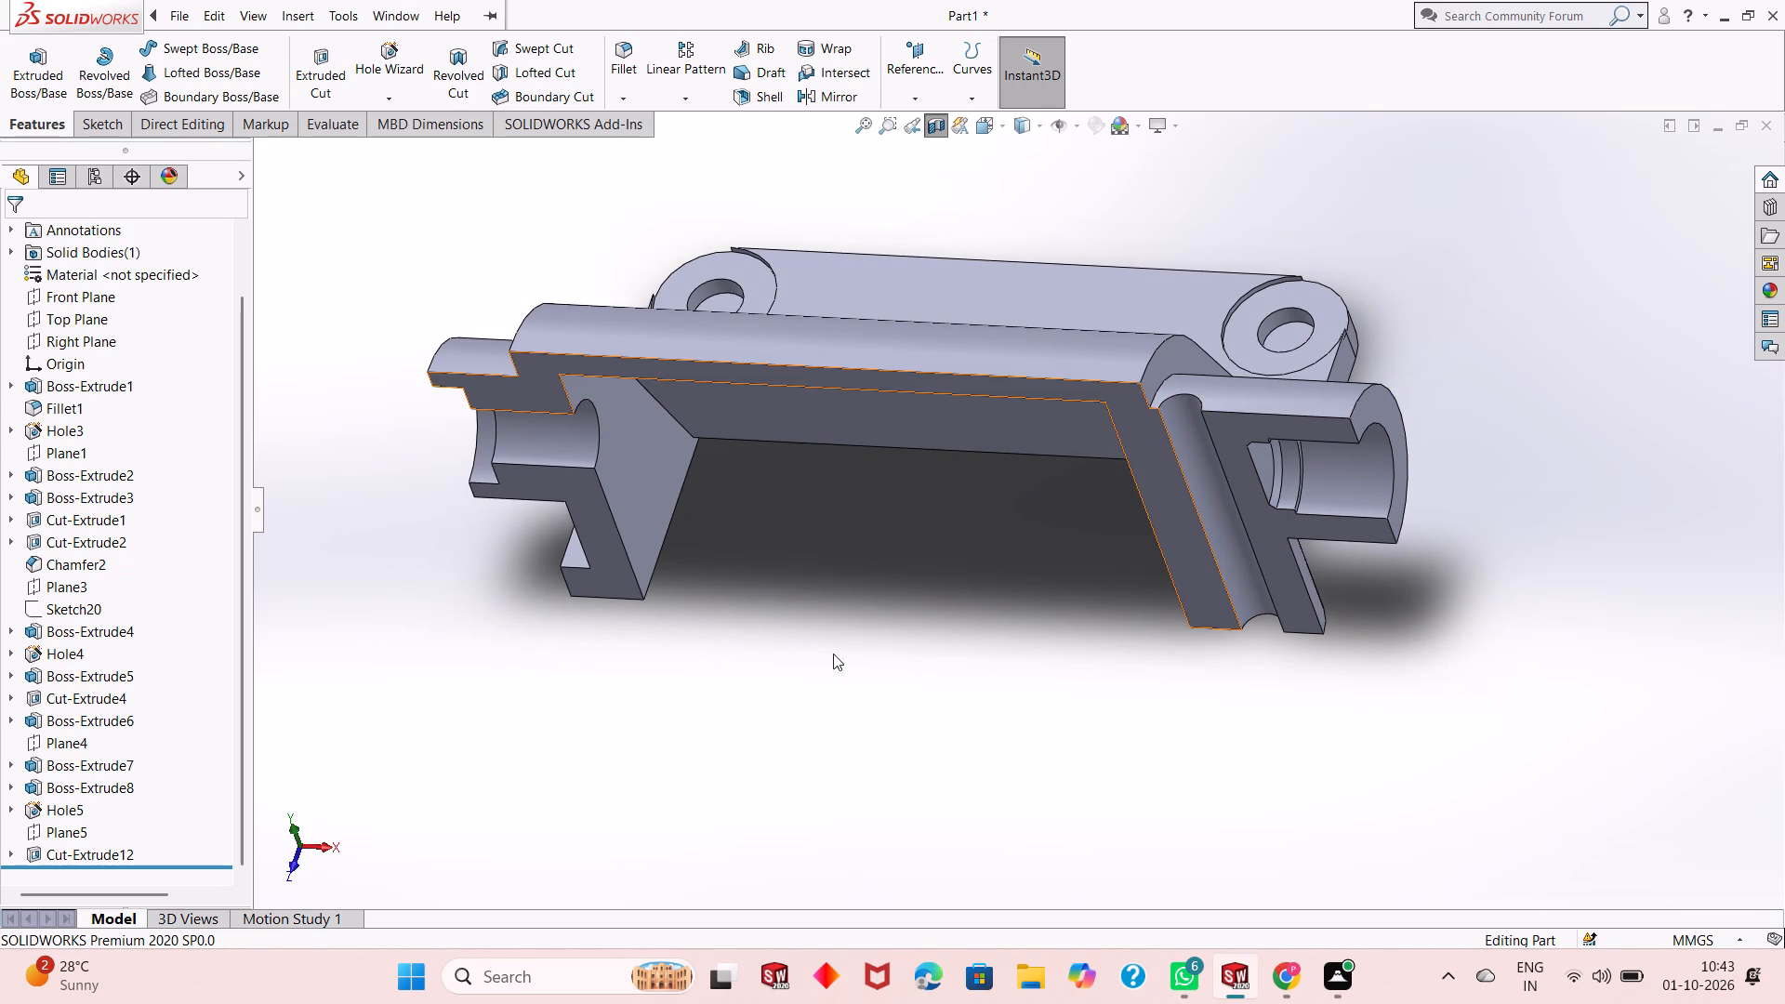
{"action": "middle_click_drag", "start_coordinate": [945, 642], "coordinate": [991, 549]}
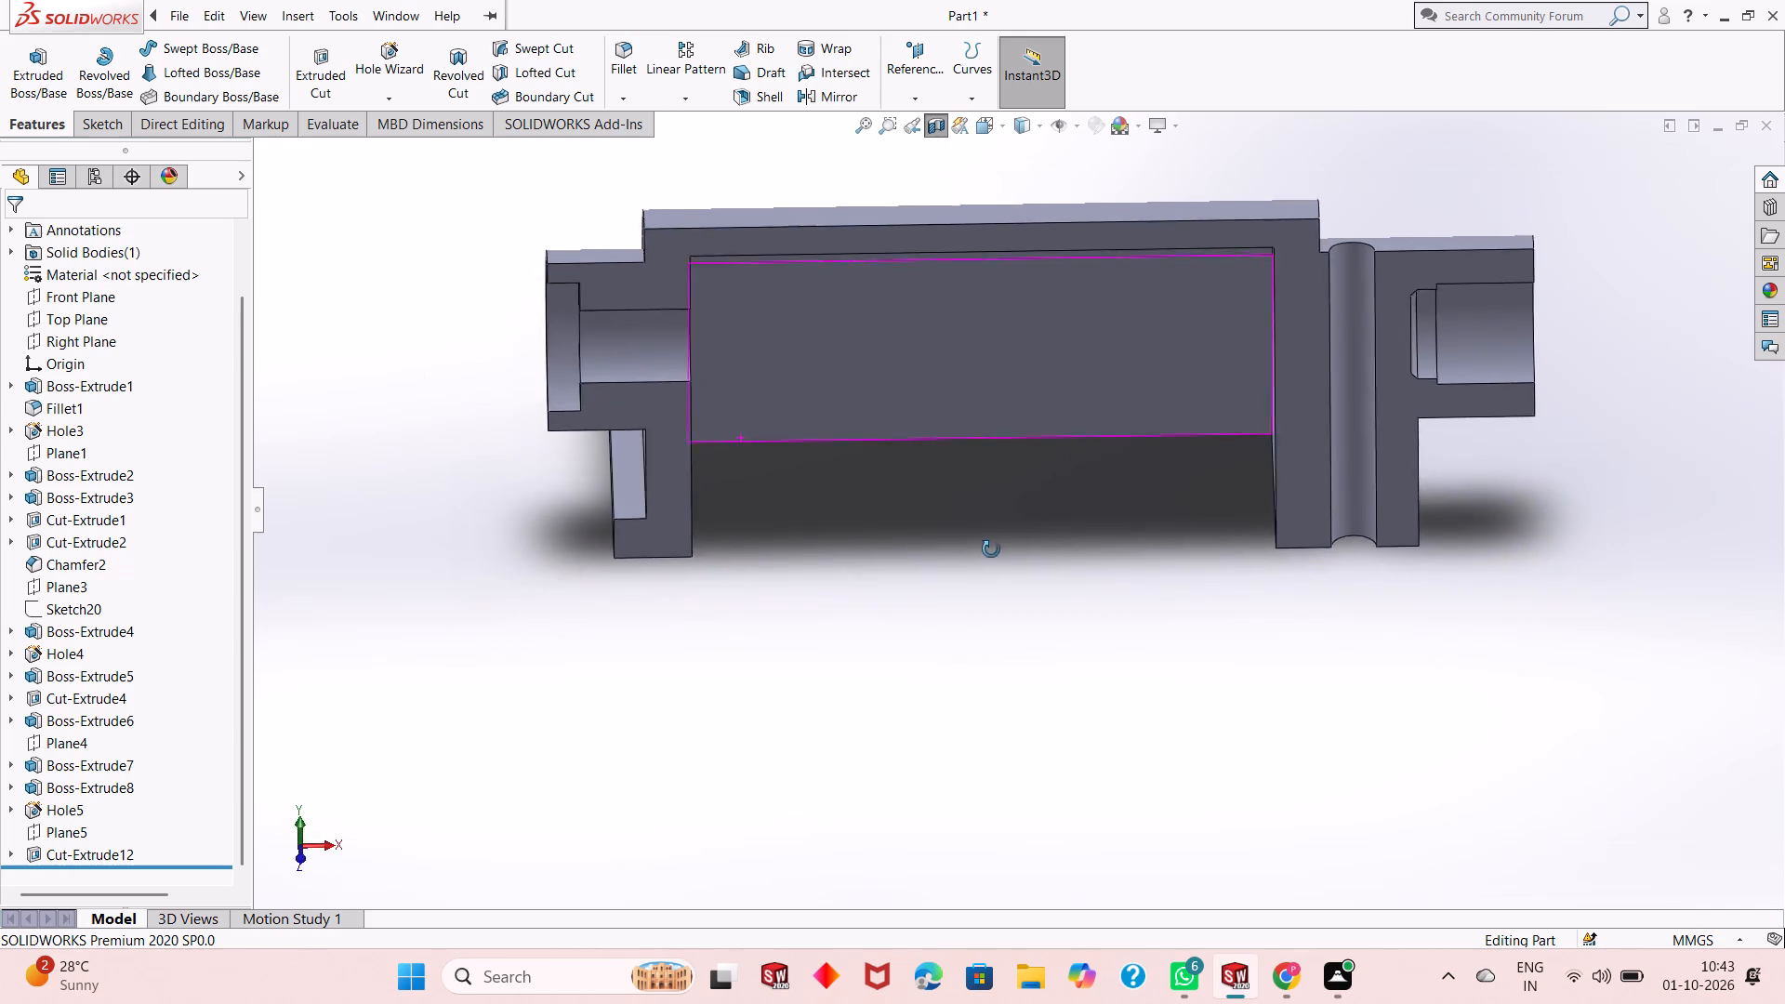
{"action": "middle_click_drag", "start_coordinate": [991, 549], "coordinate": [993, 526]}
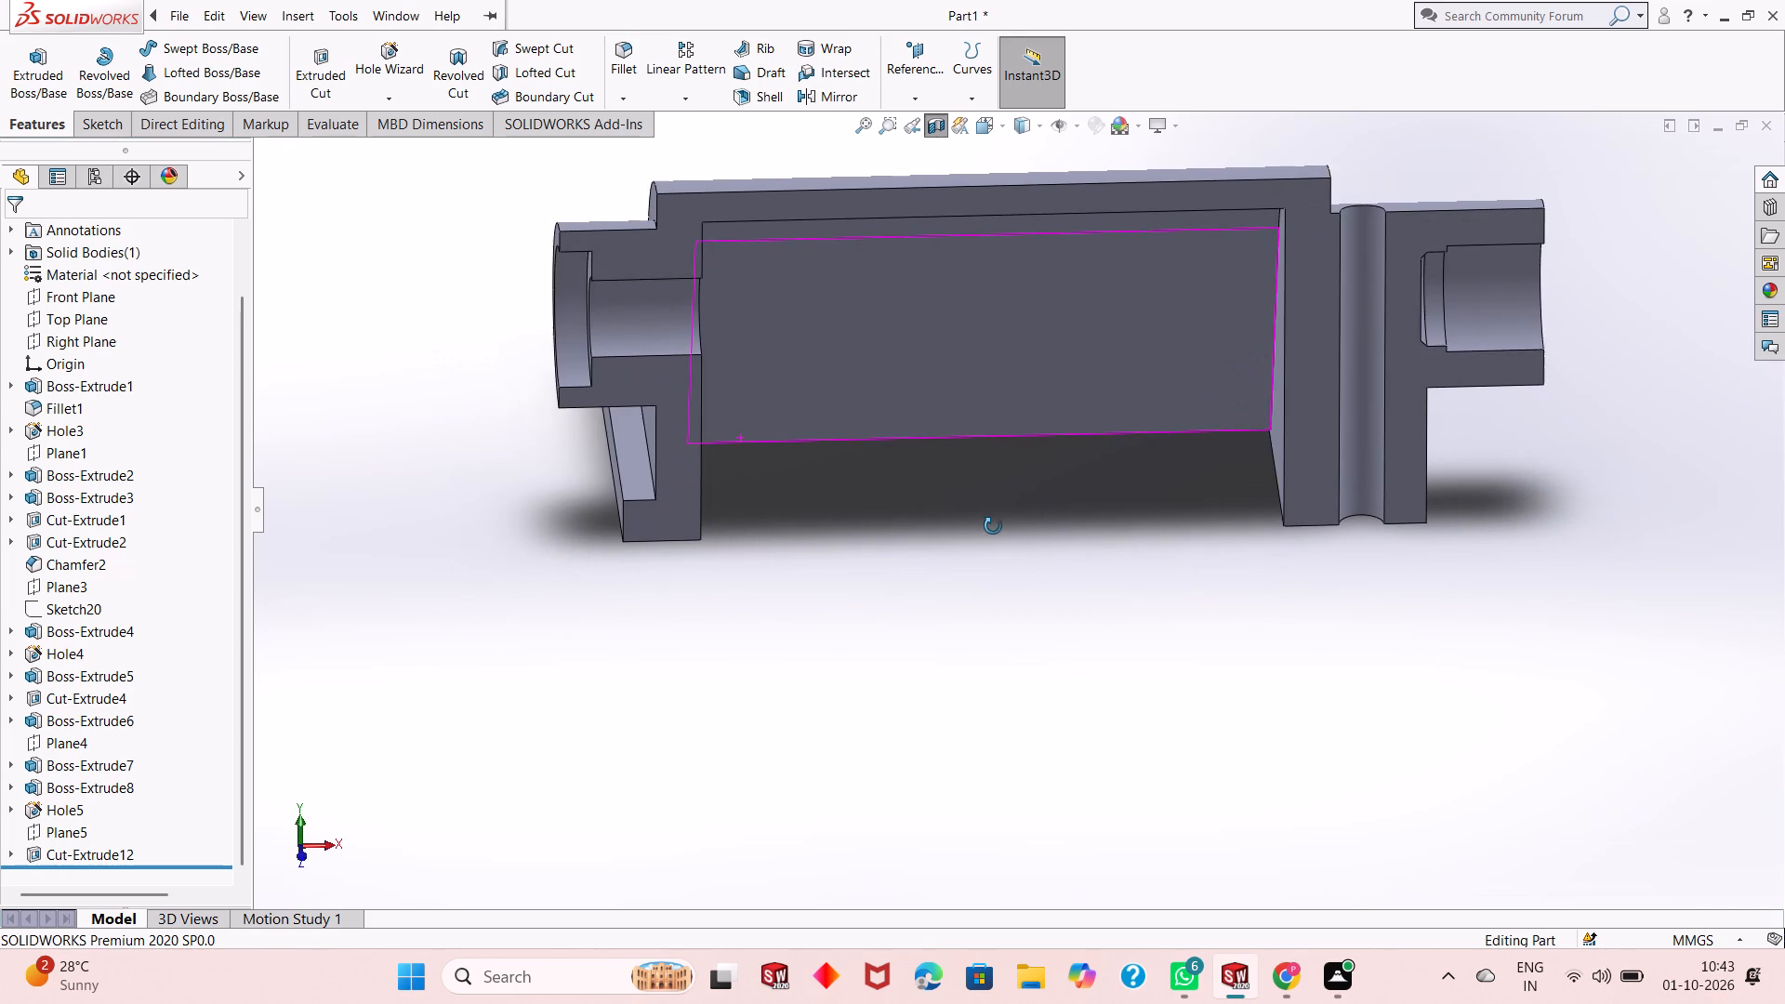
{"action": "middle_click_drag", "start_coordinate": [993, 526], "coordinate": [992, 527]}
{"action": "scroll", "coordinate": [964, 626], "scroll_direction": "up", "scroll_amount": 2}
{"action": "middle_click_drag", "start_coordinate": [1025, 611], "coordinate": [1025, 521]}
{"action": "scroll", "coordinate": [1157, 344], "scroll_direction": "down", "scroll_amount": 2}
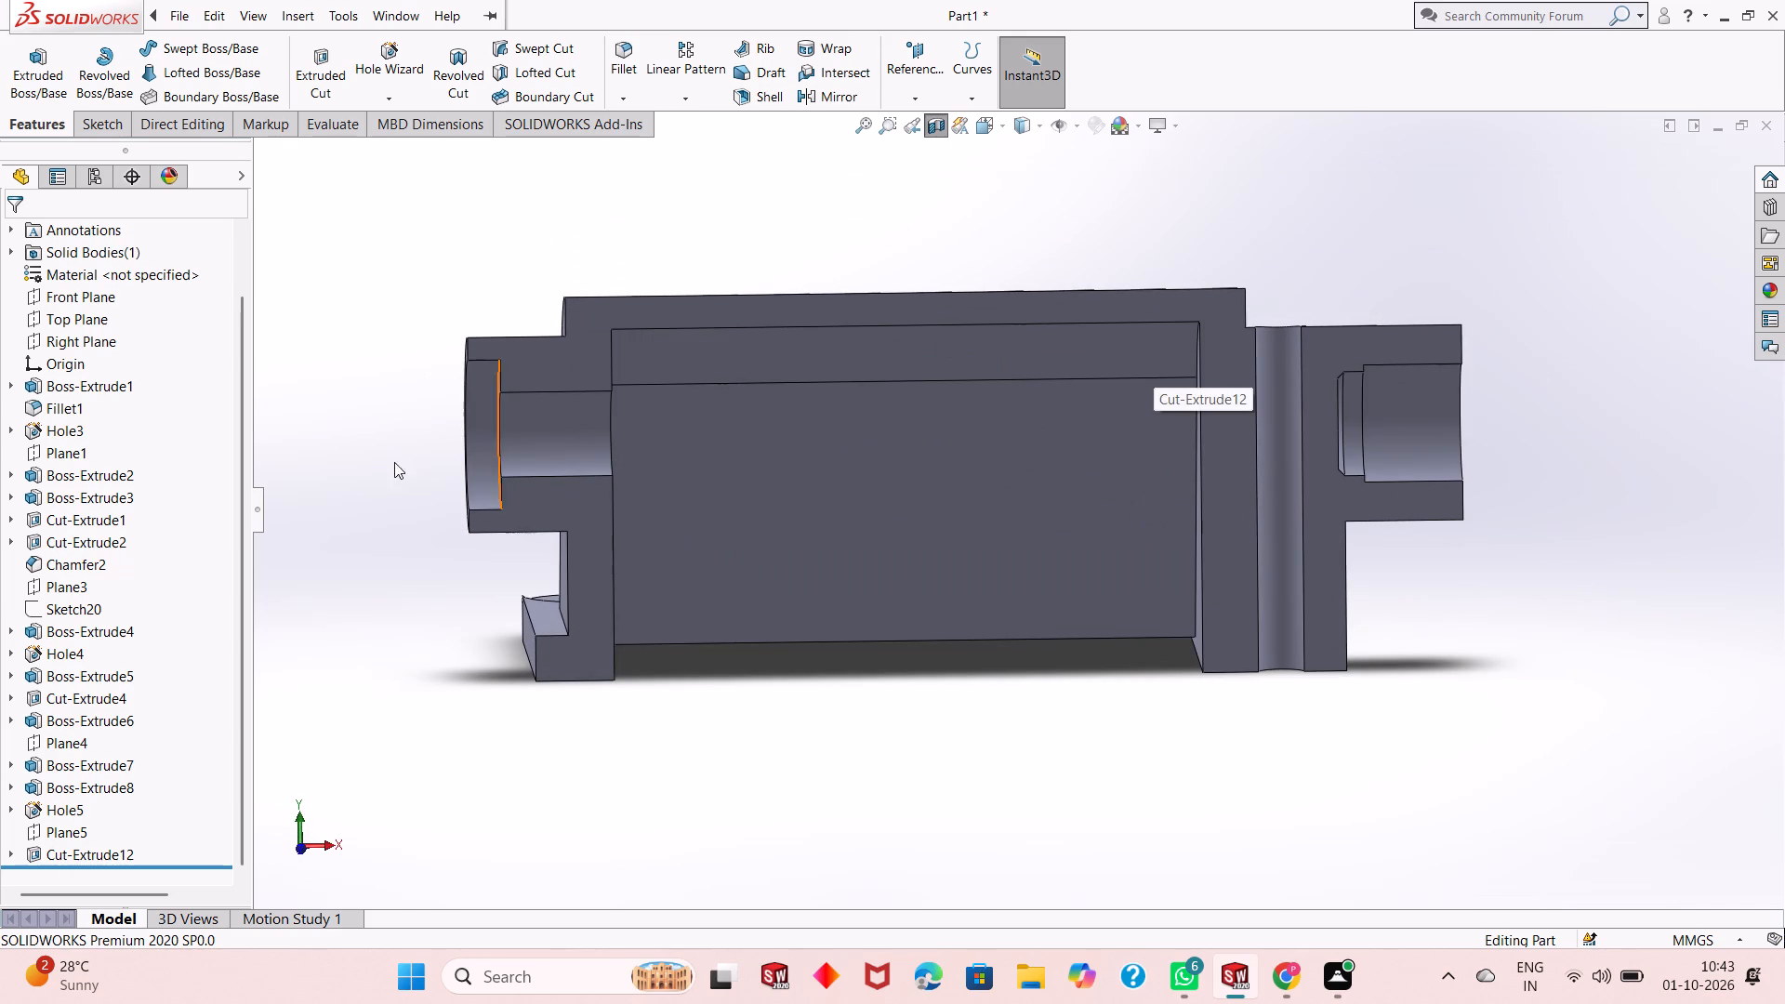
Delete the unused rectangular profile sketch, Sketch20.
{"action": "right_click", "coordinate": [53, 616]}
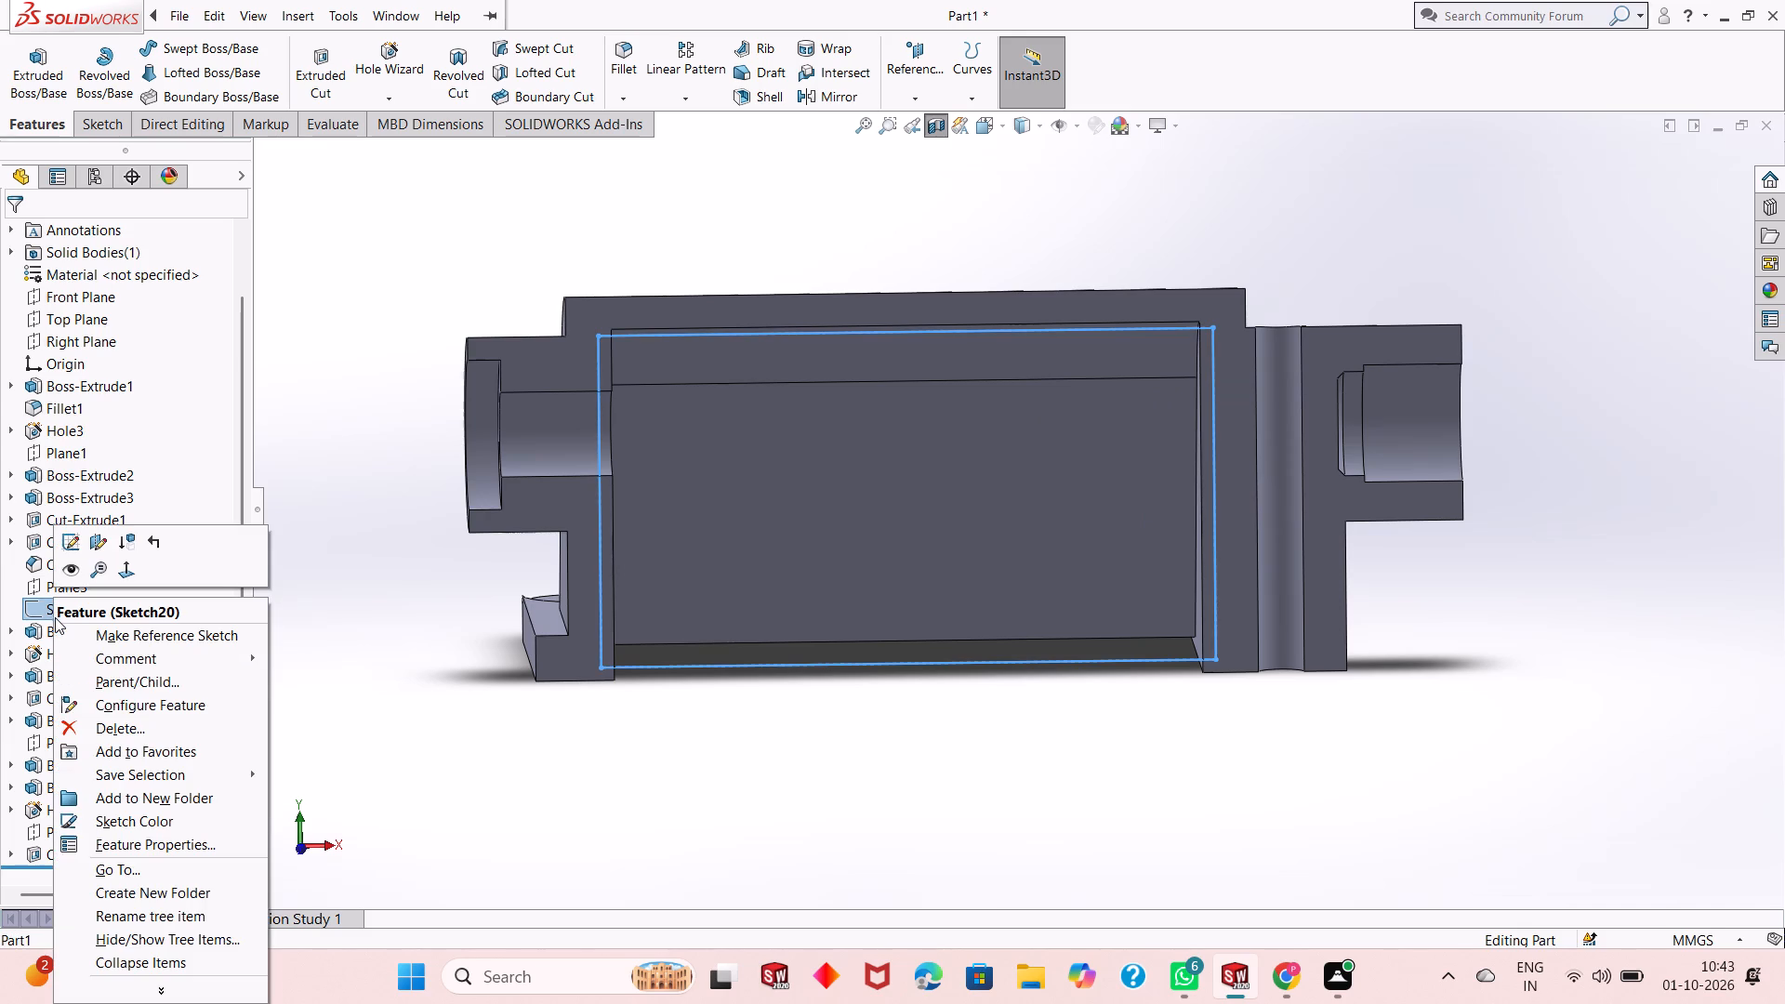
{"action": "left_click", "coordinate": [114, 727]}
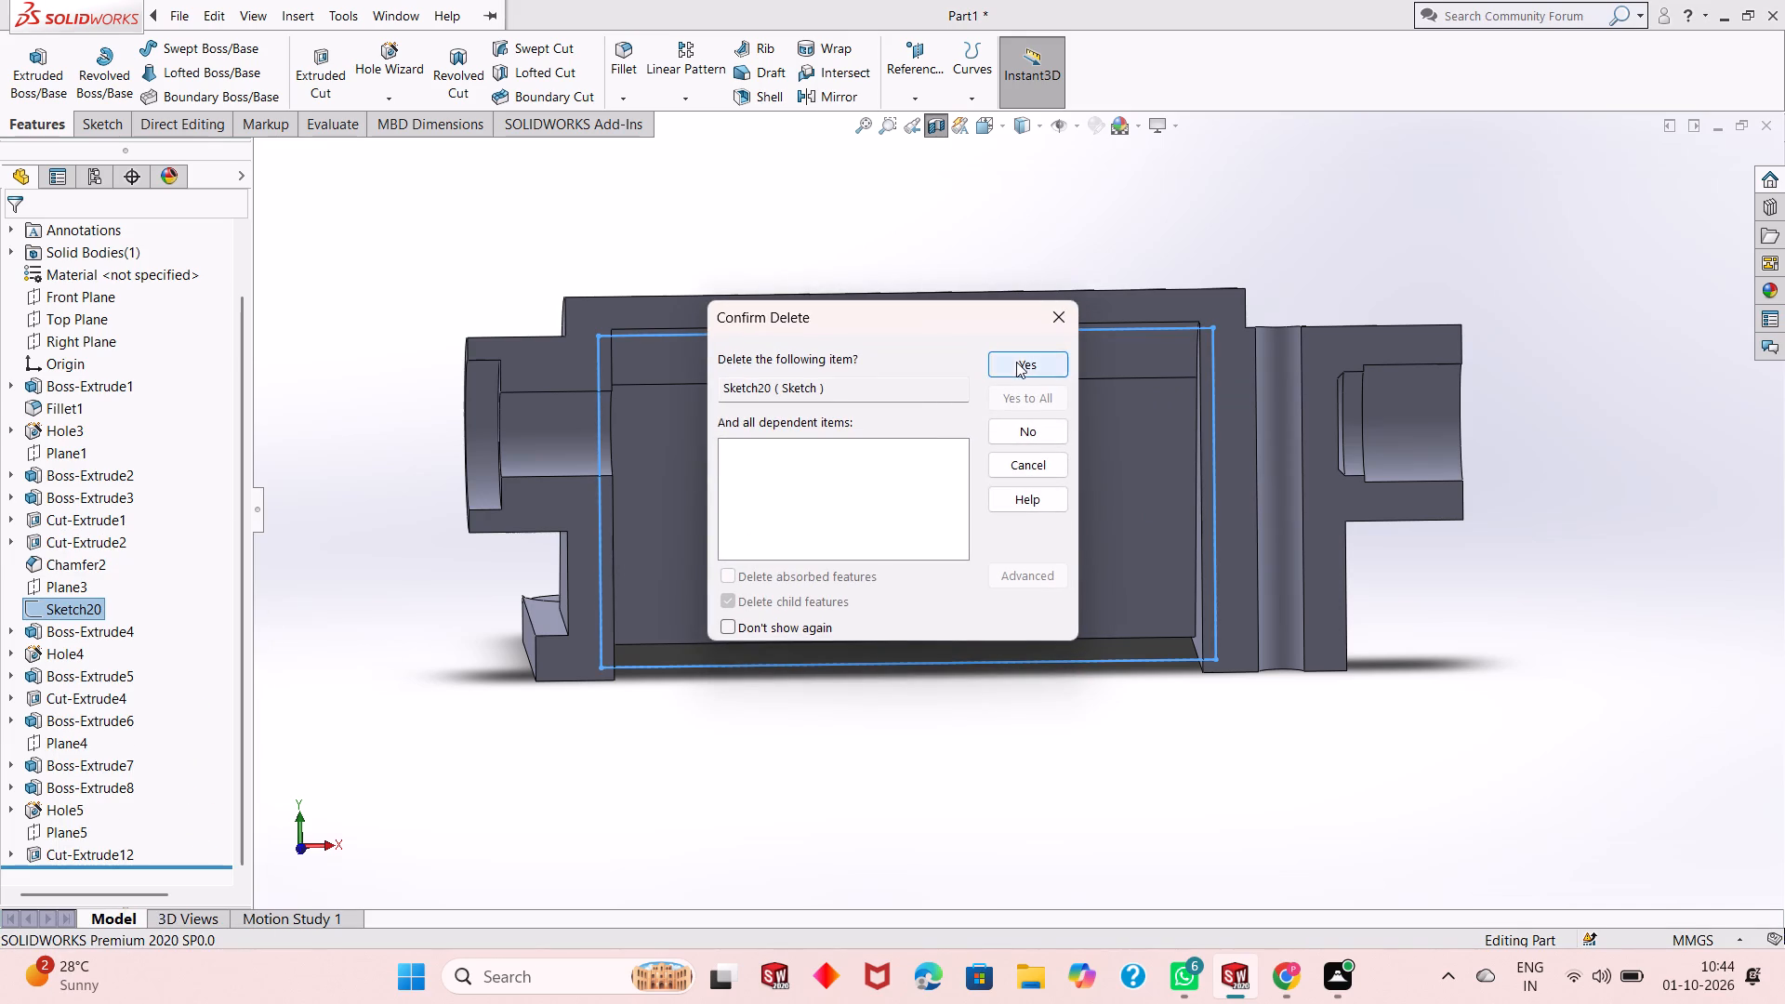
{"action": "left_click", "coordinate": [1016, 362]}
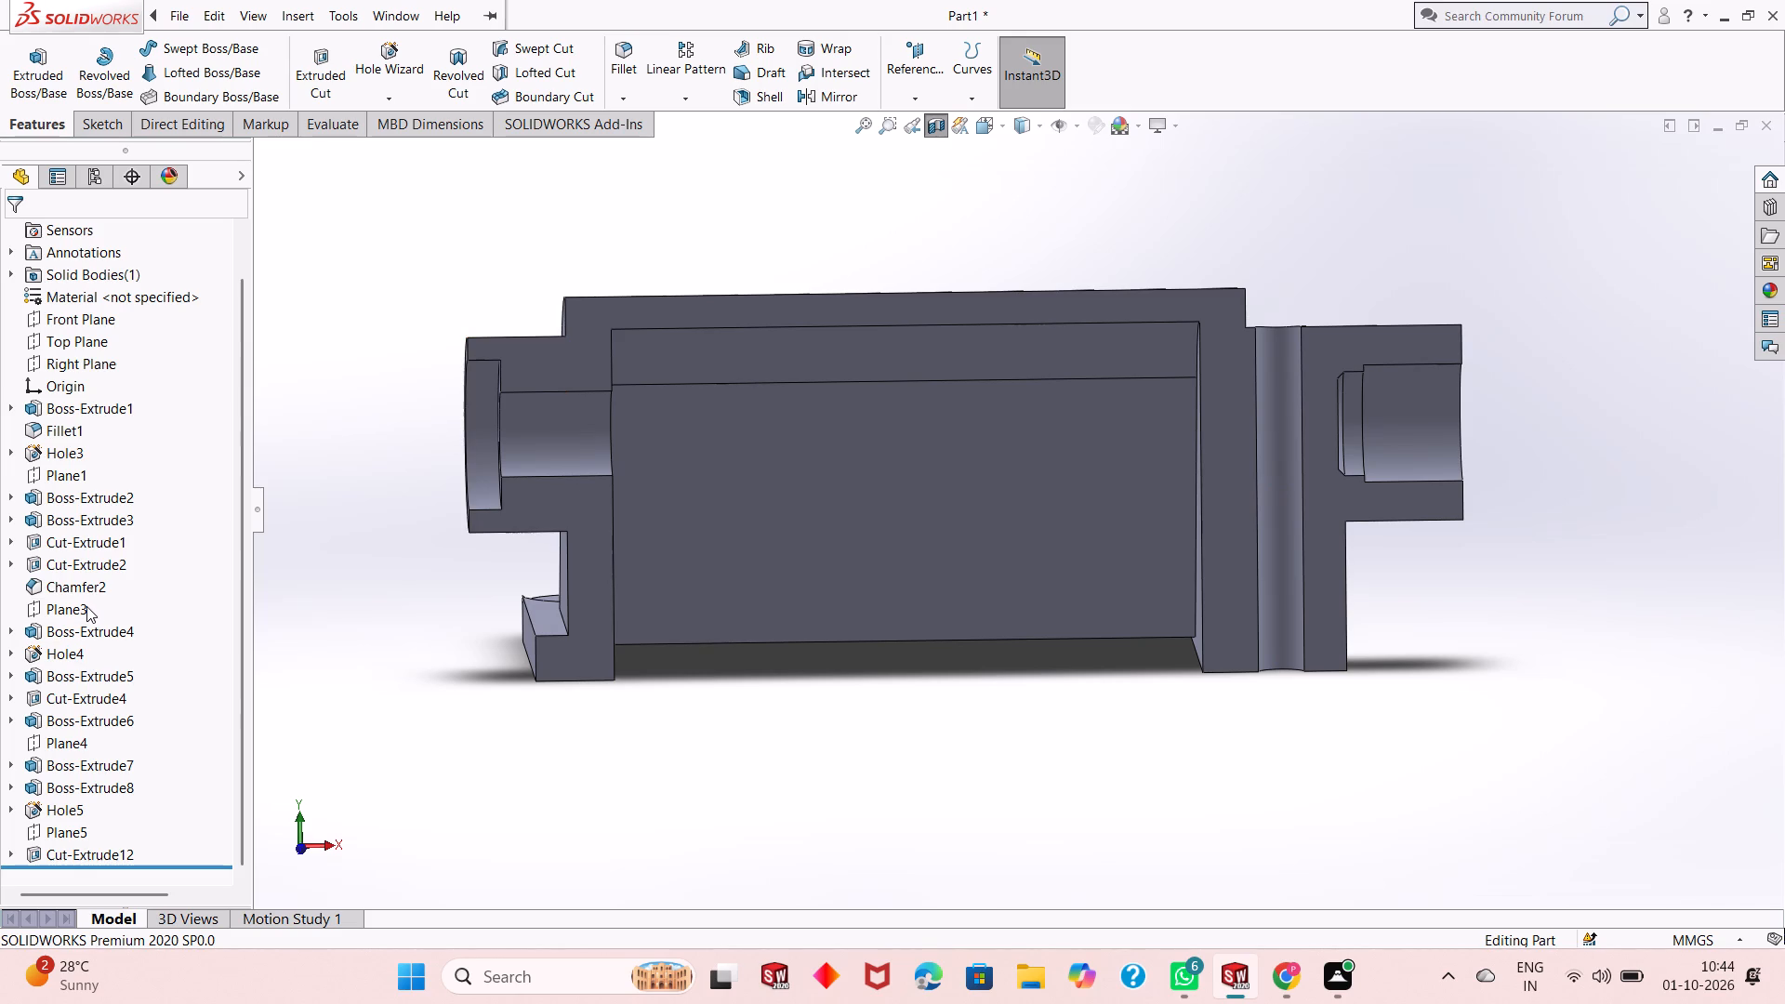
Delete Cut-Extrude4, the vertical through hole beside the cavity.
{"action": "right_click", "coordinate": [76, 689]}
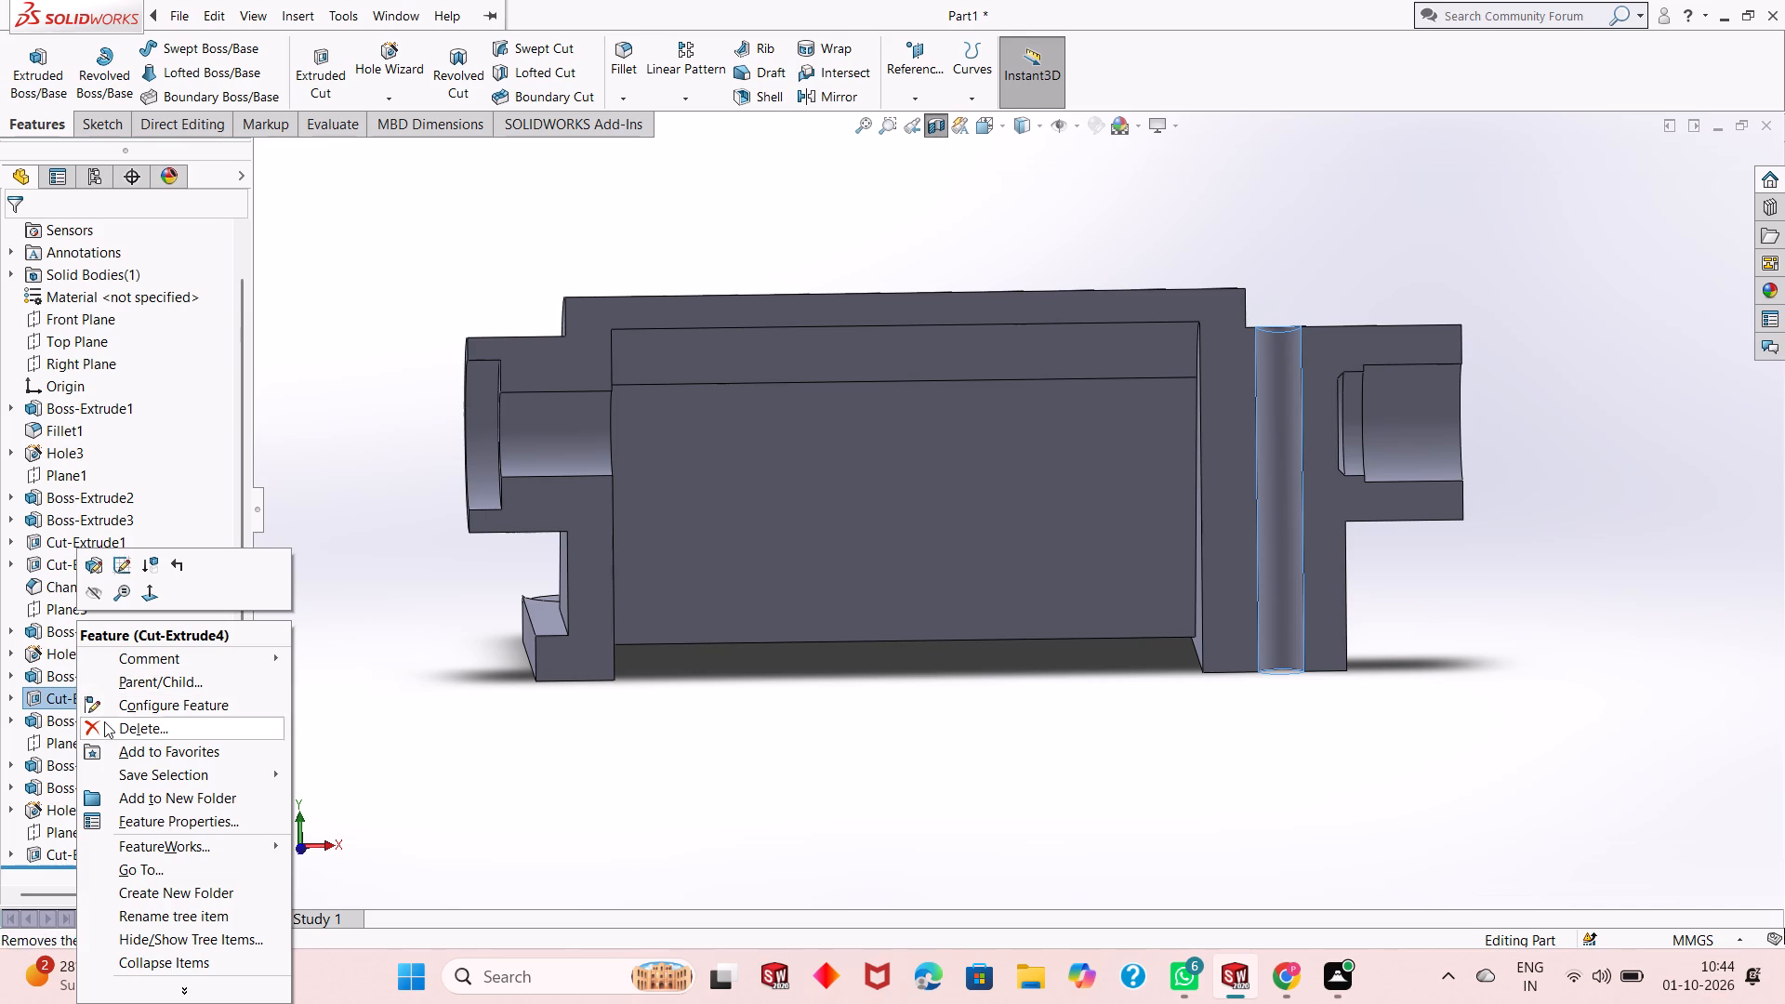
{"action": "left_click", "coordinate": [105, 723]}
{"action": "left_click", "coordinate": [1049, 363]}
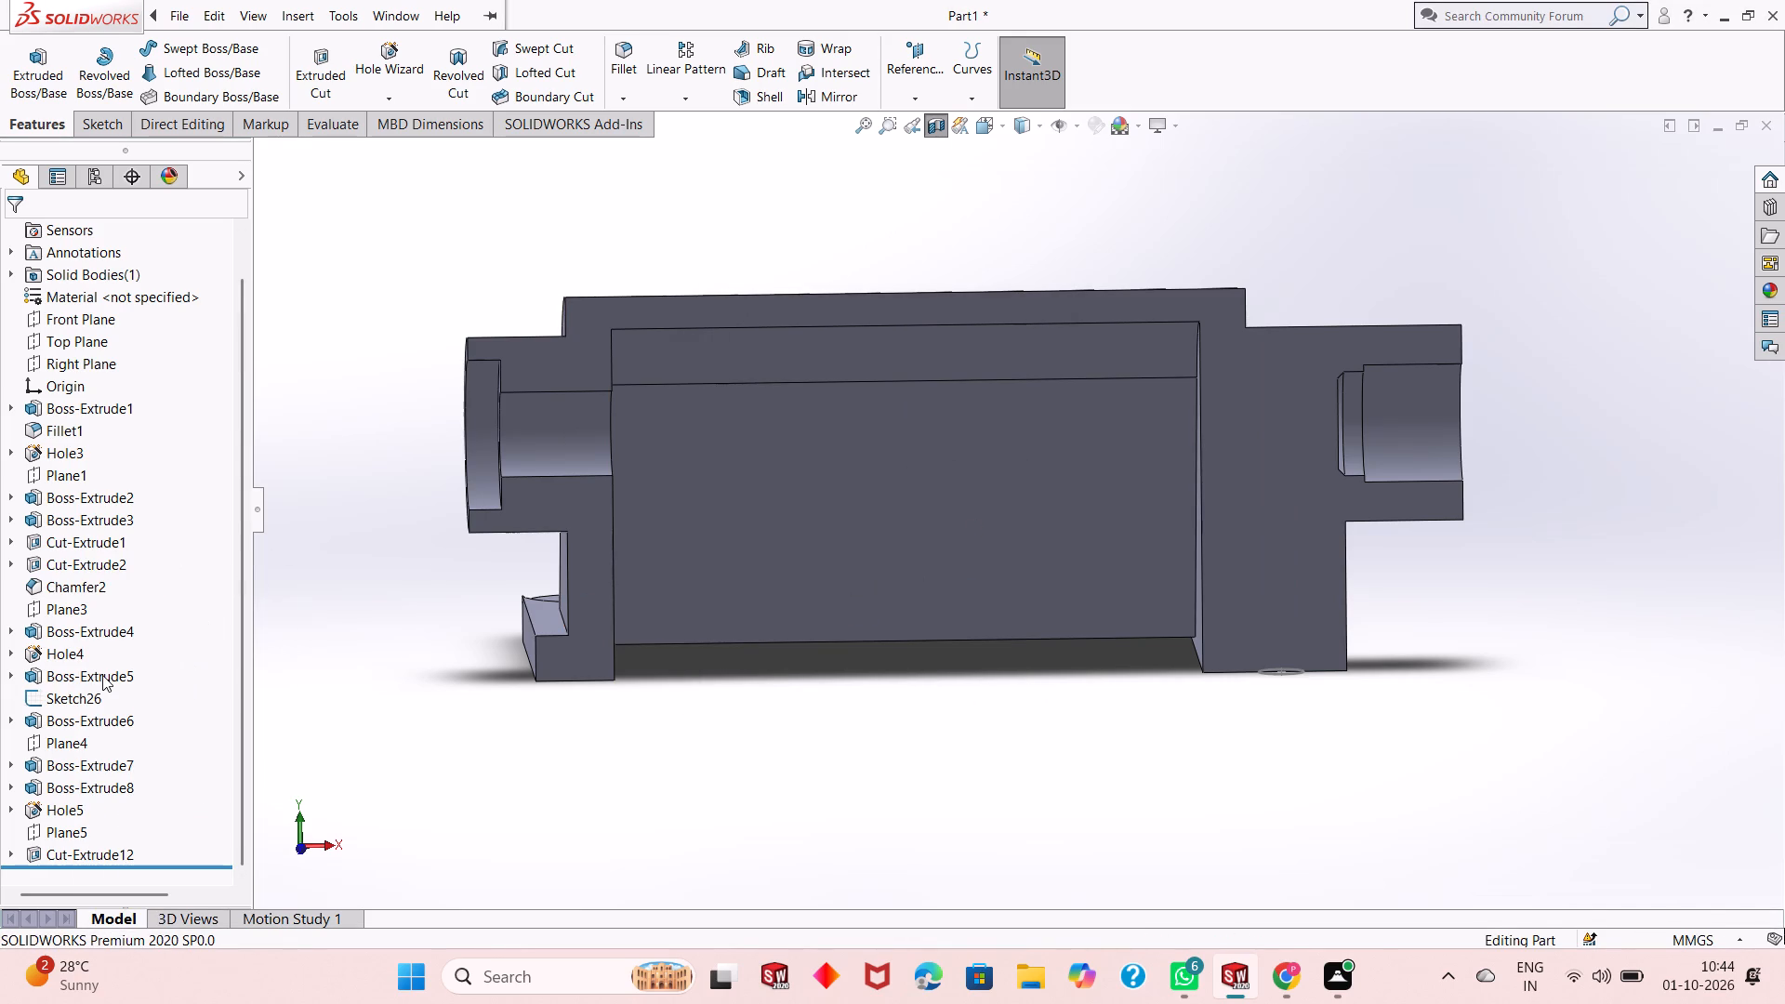
Sketch a rectangle about 21 mm long and 7 mm high on Plane3, spanning from the cavity wall to the stepped bore's inner end.
{"action": "left_click", "coordinate": [86, 605]}
{"action": "left_click", "coordinate": [101, 575]}
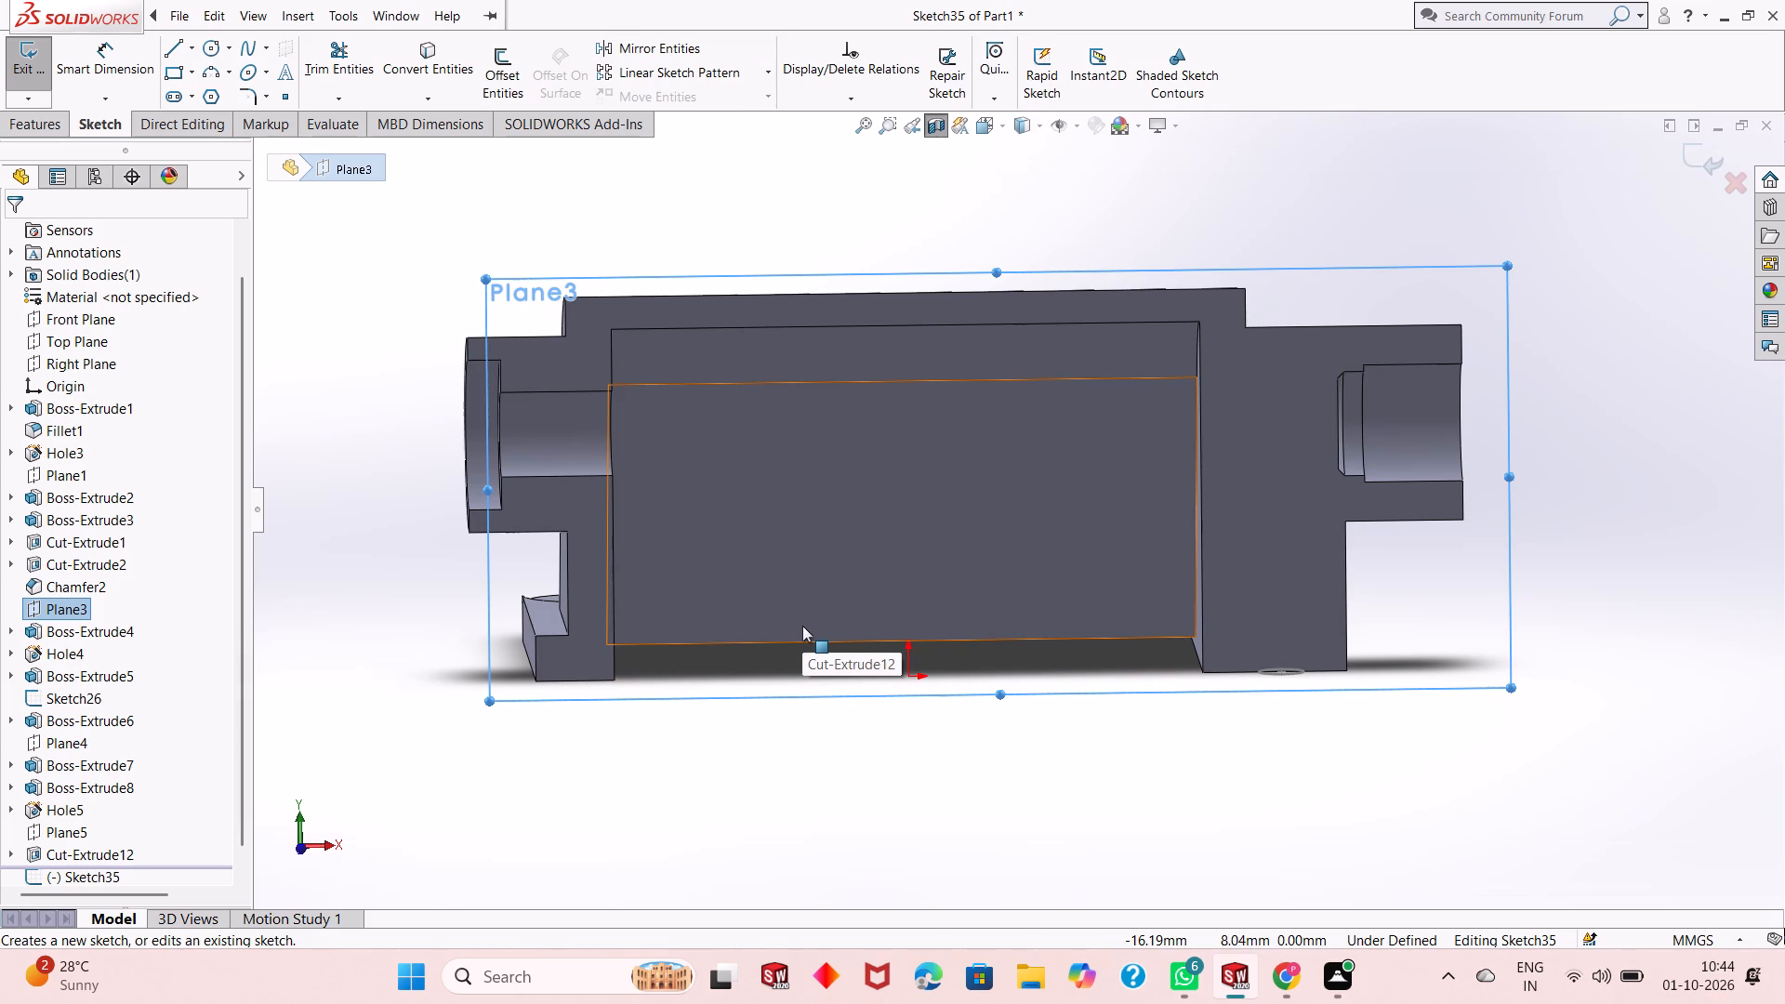
{"action": "key", "text": "ctrl+8"}
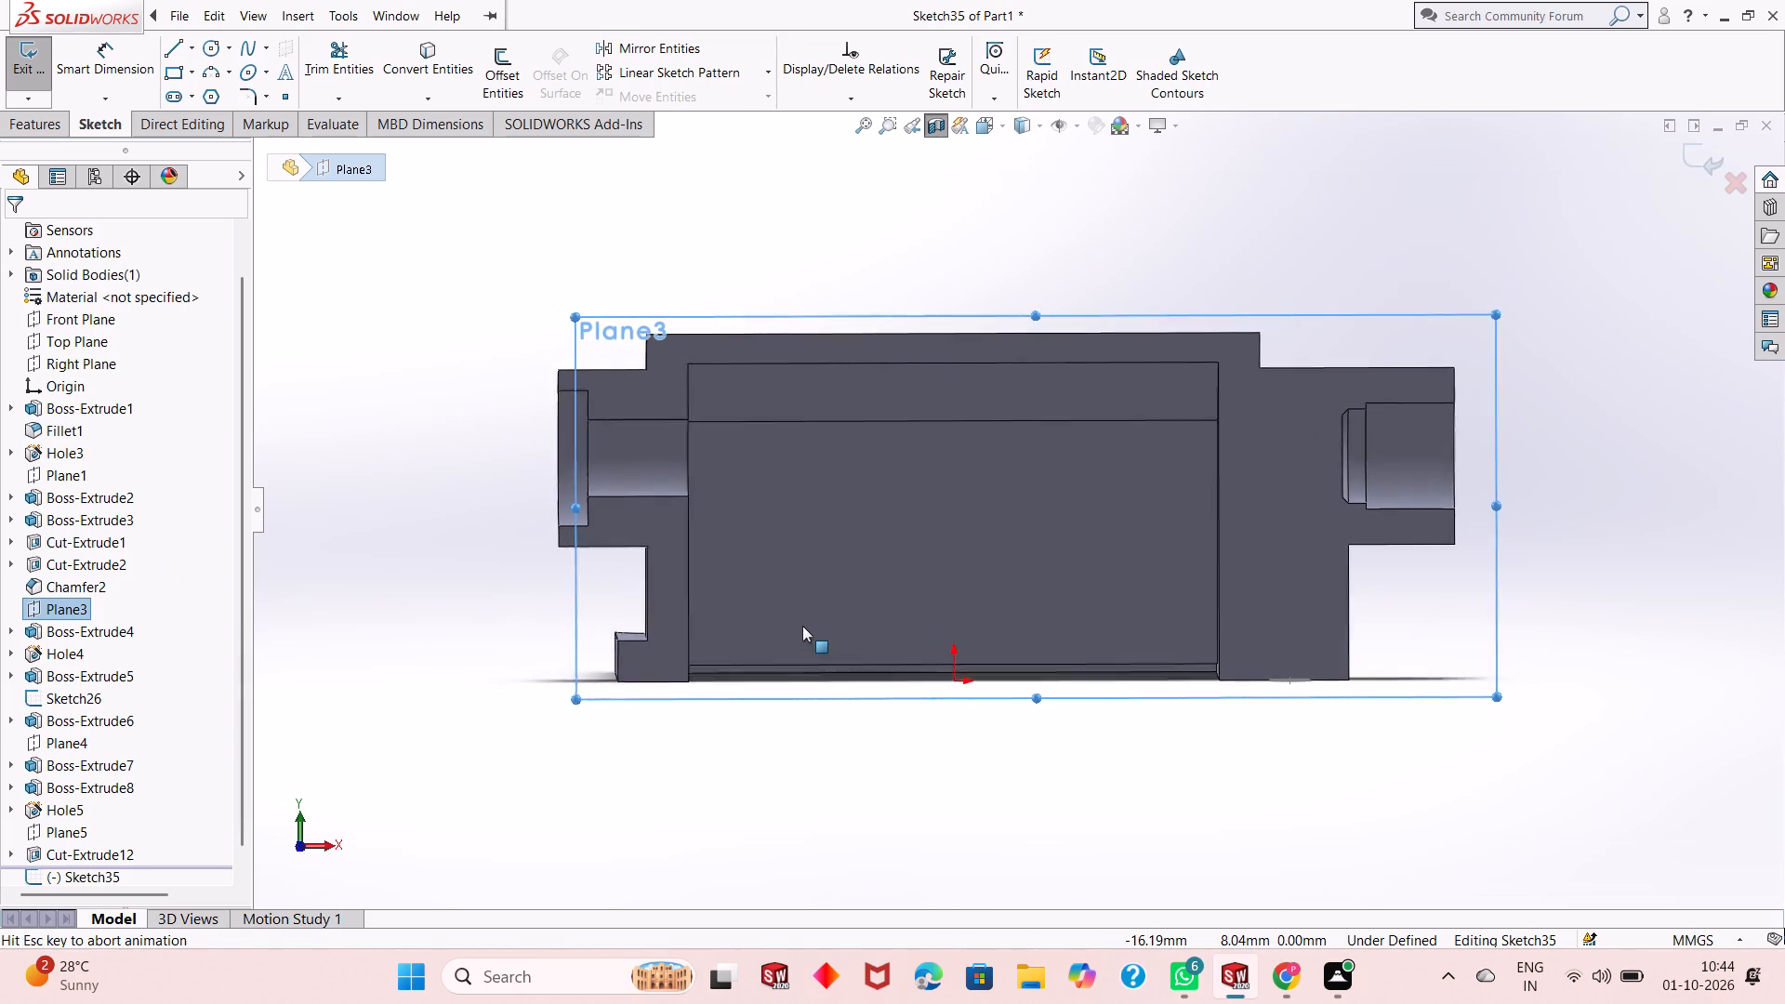
{"action": "middle_click_drag", "start_coordinate": [499, 641], "coordinate": [663, 931]}
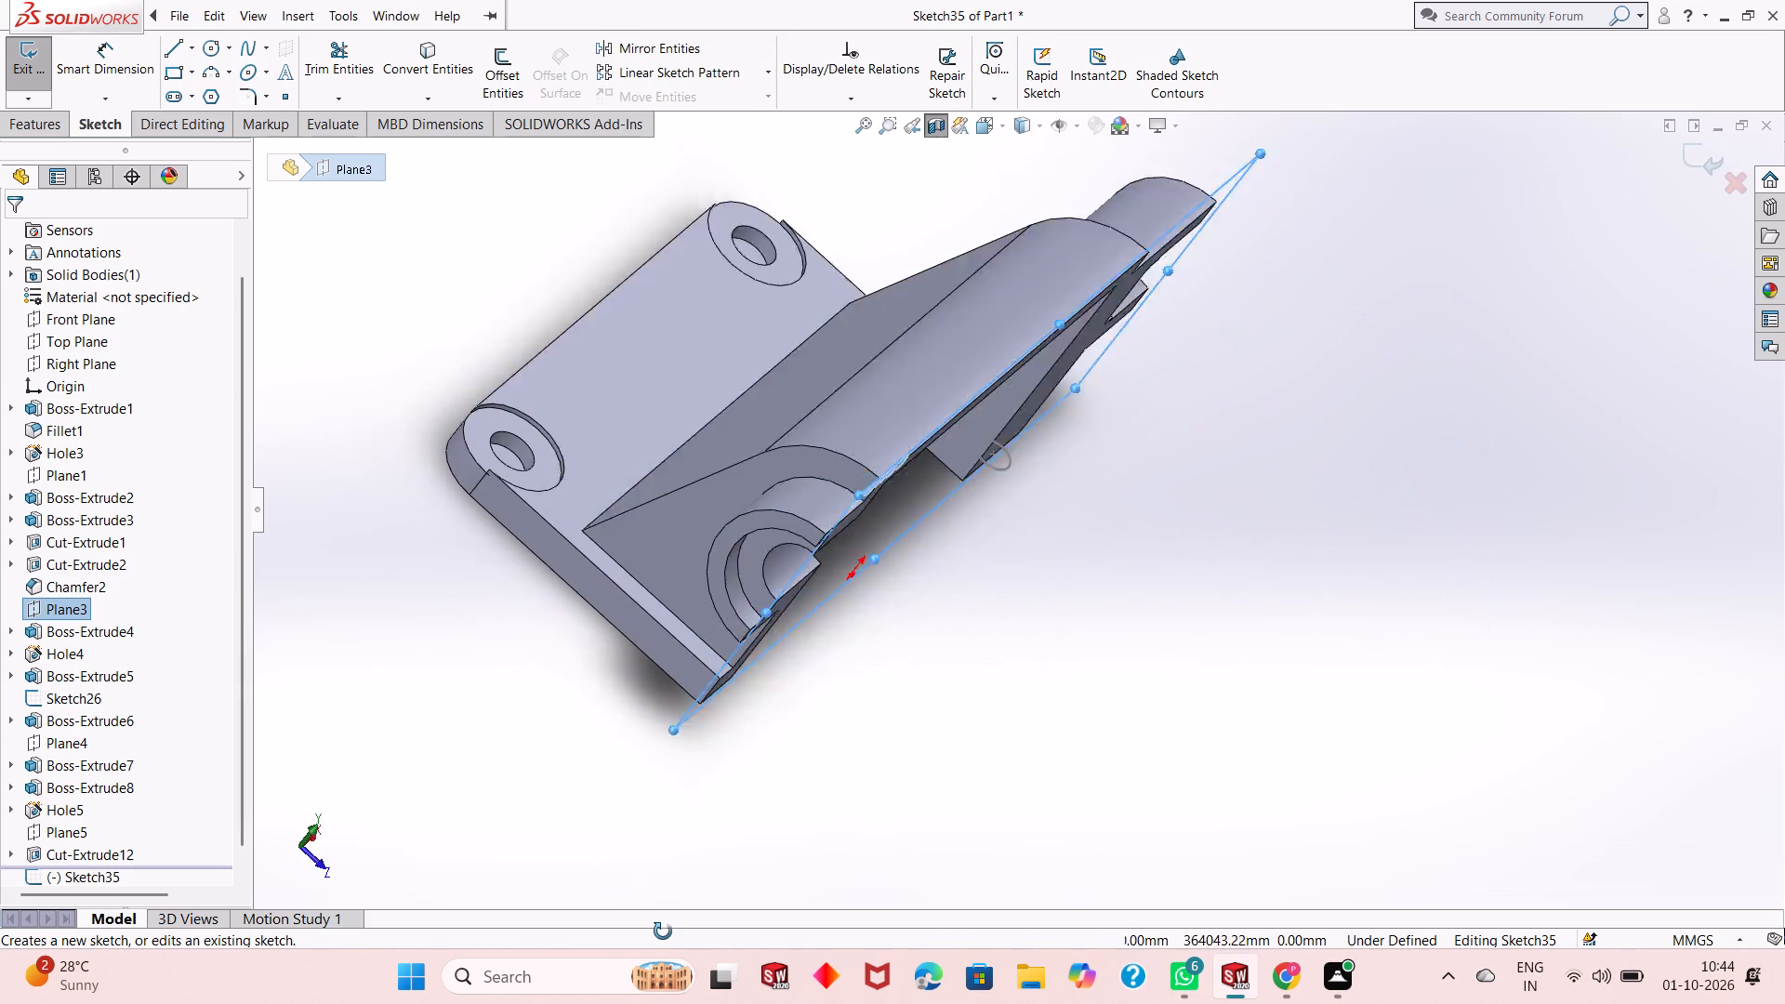
{"action": "middle_click_drag", "start_coordinate": [663, 931], "coordinate": [597, 733]}
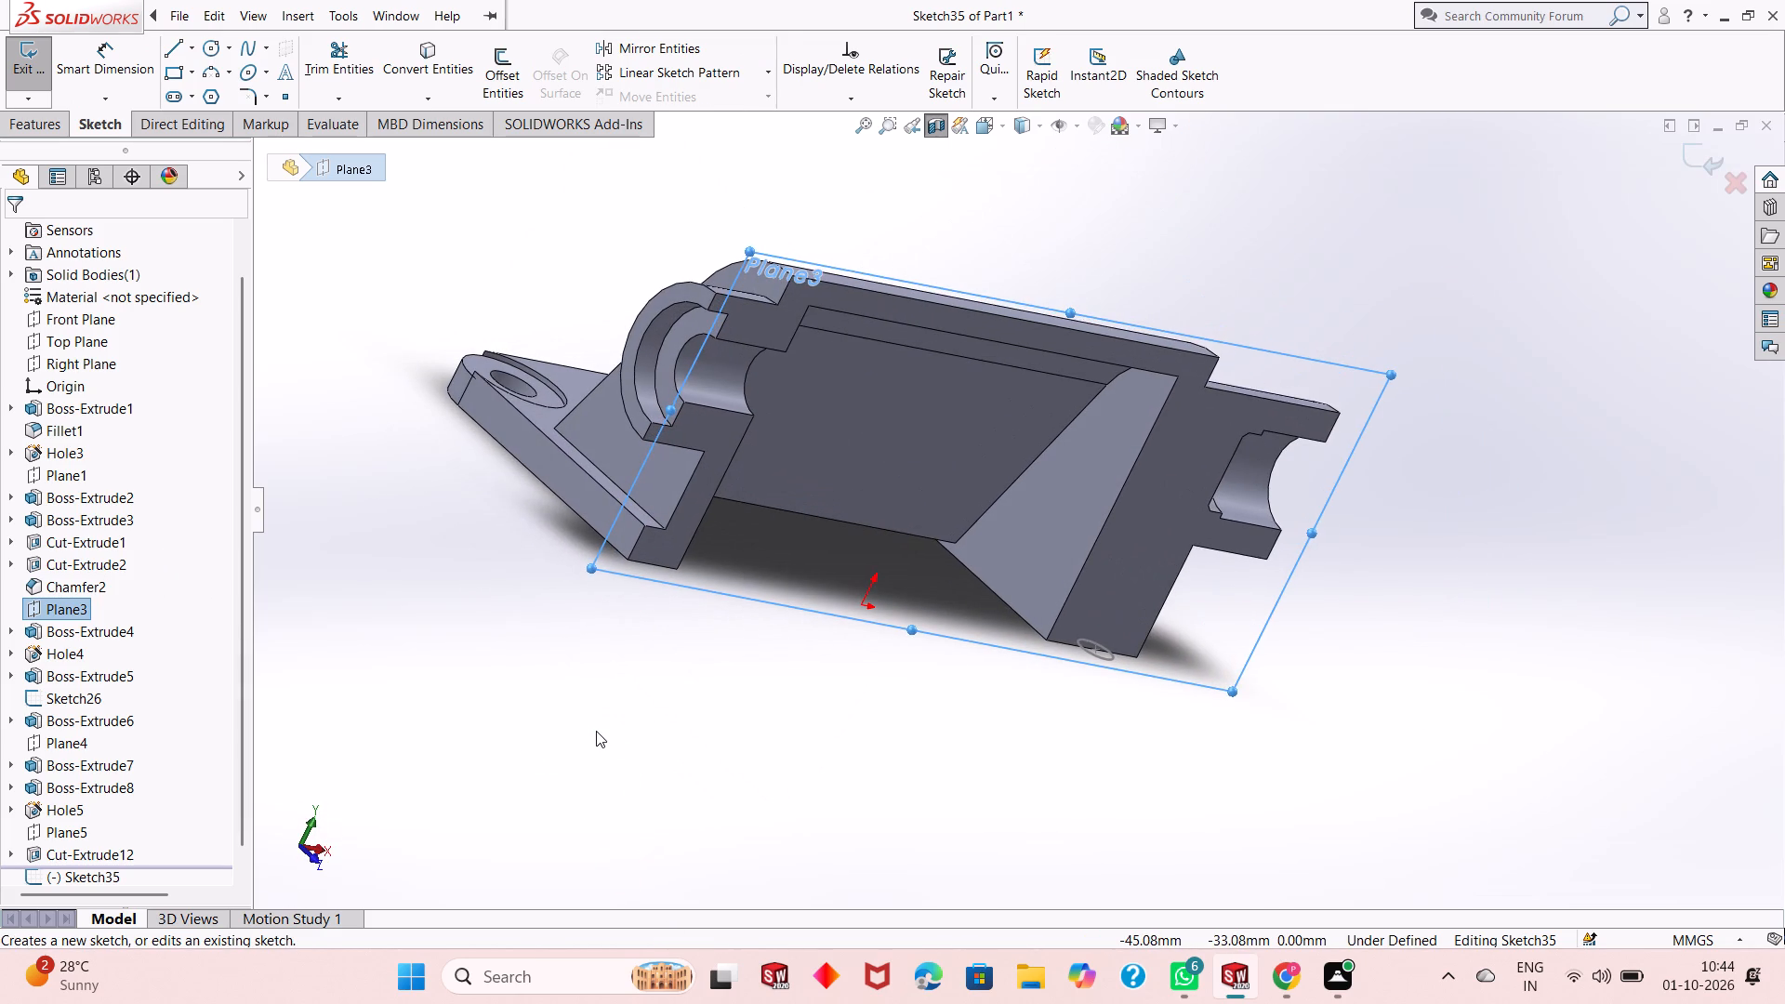
{"action": "key", "text": "ctrl+8"}
{"action": "scroll", "coordinate": [646, 730], "scroll_direction": "up", "scroll_amount": 1}
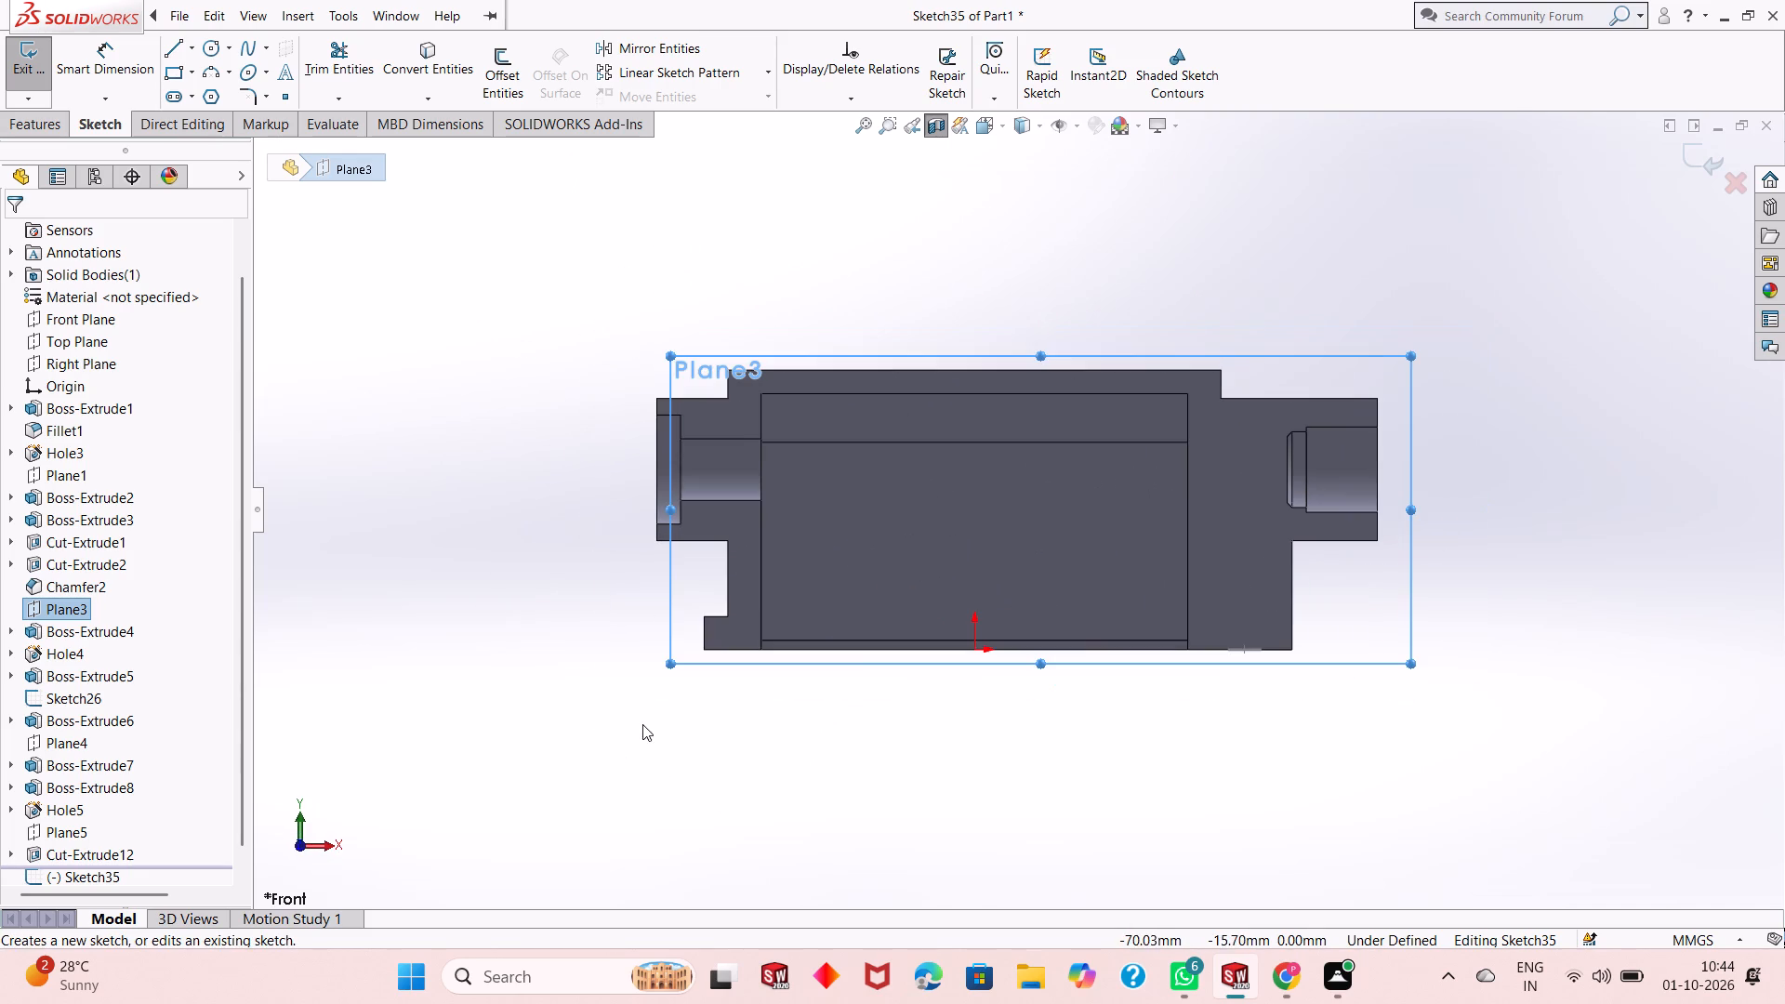
{"action": "scroll", "coordinate": [1461, 463], "scroll_direction": "down", "scroll_amount": 2}
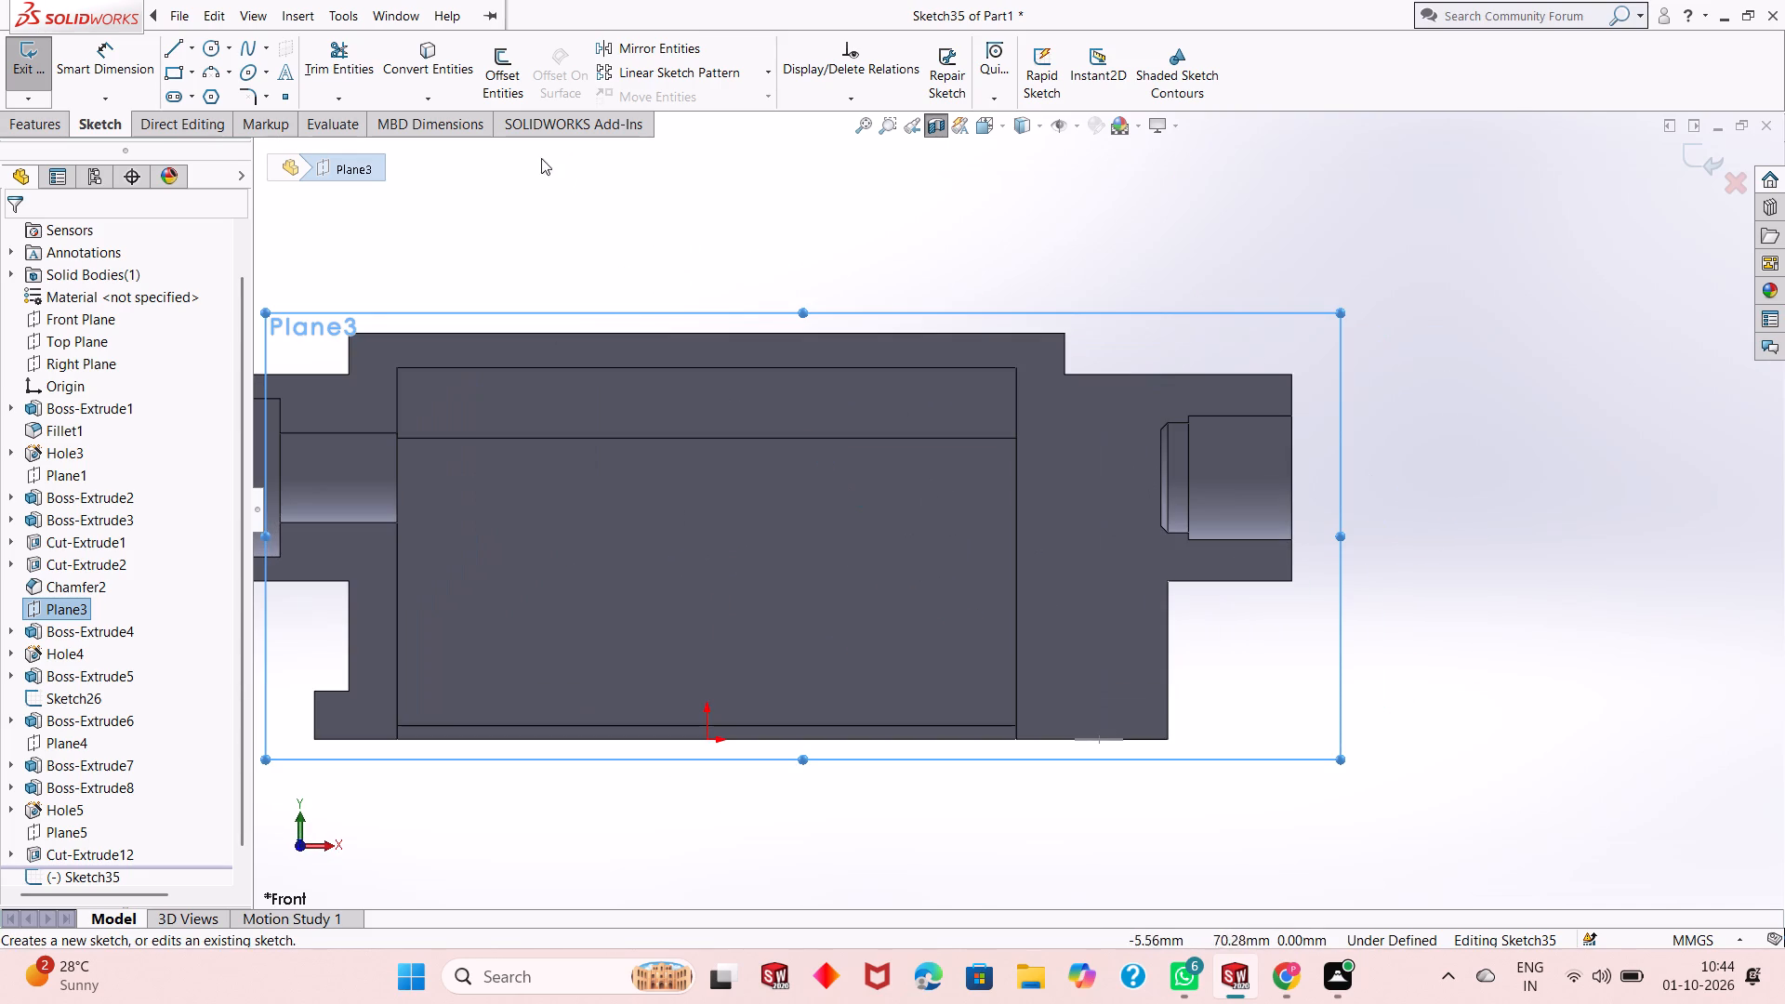
{"action": "left_click", "coordinate": [174, 45]}
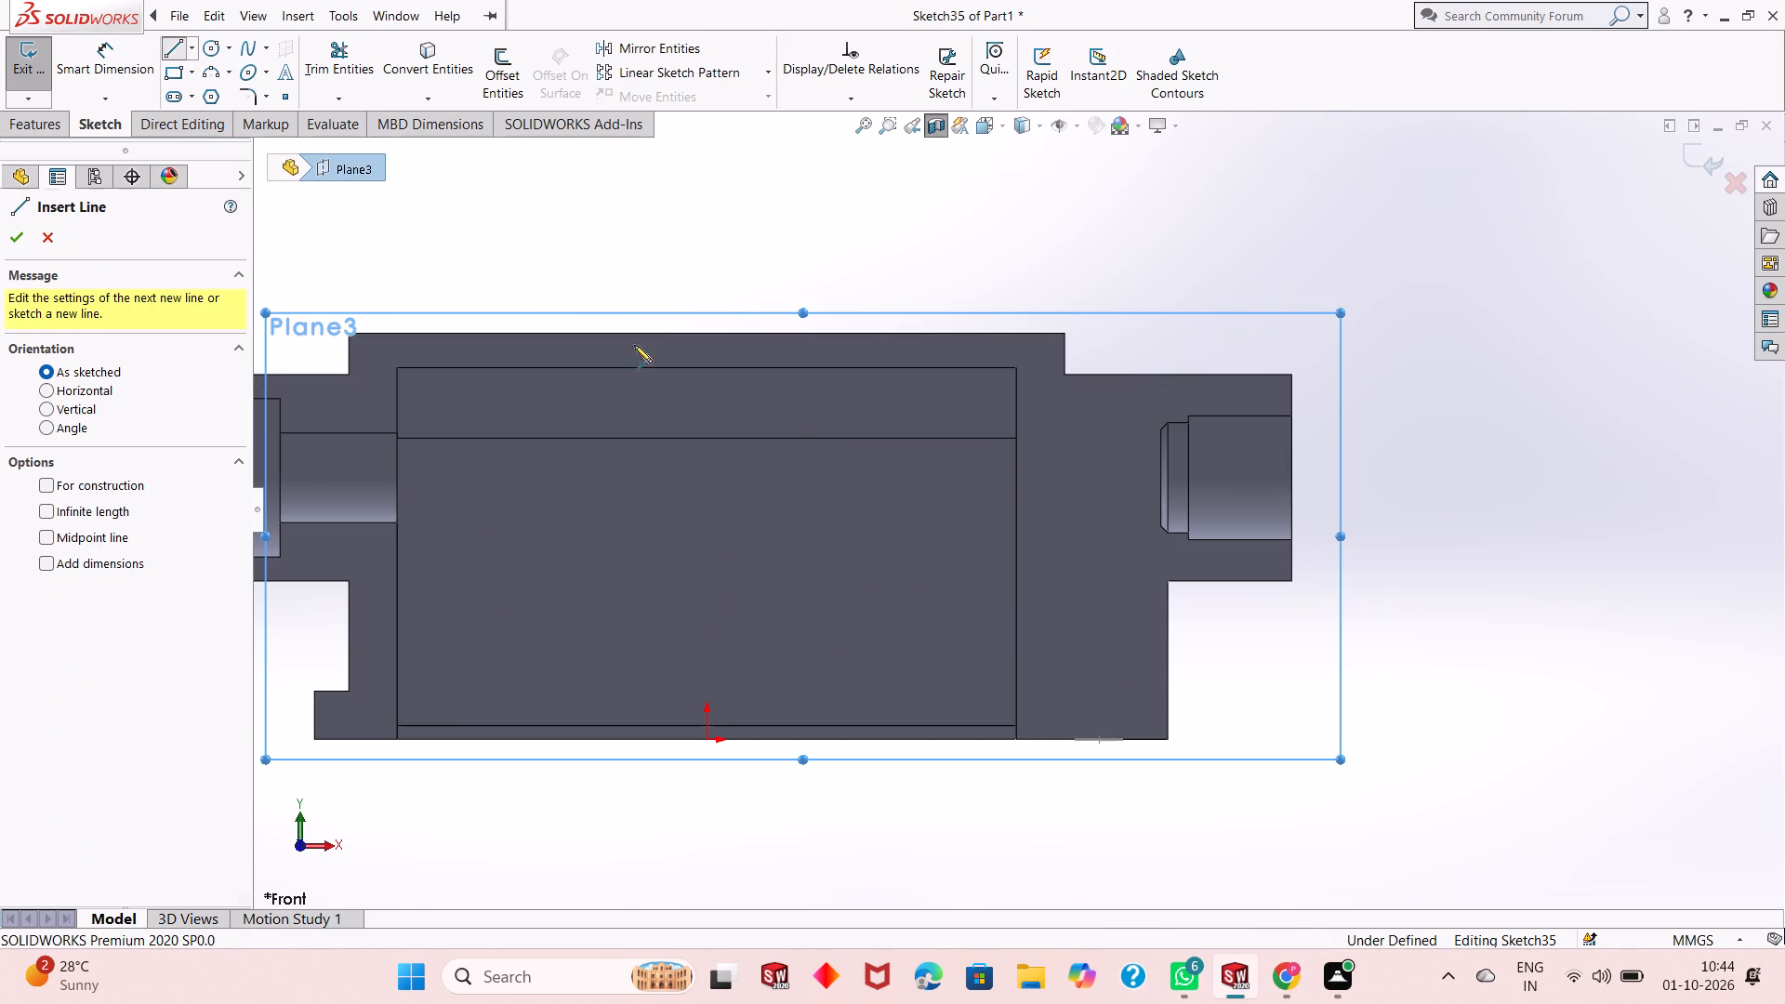
{"action": "left_click", "coordinate": [1159, 479]}
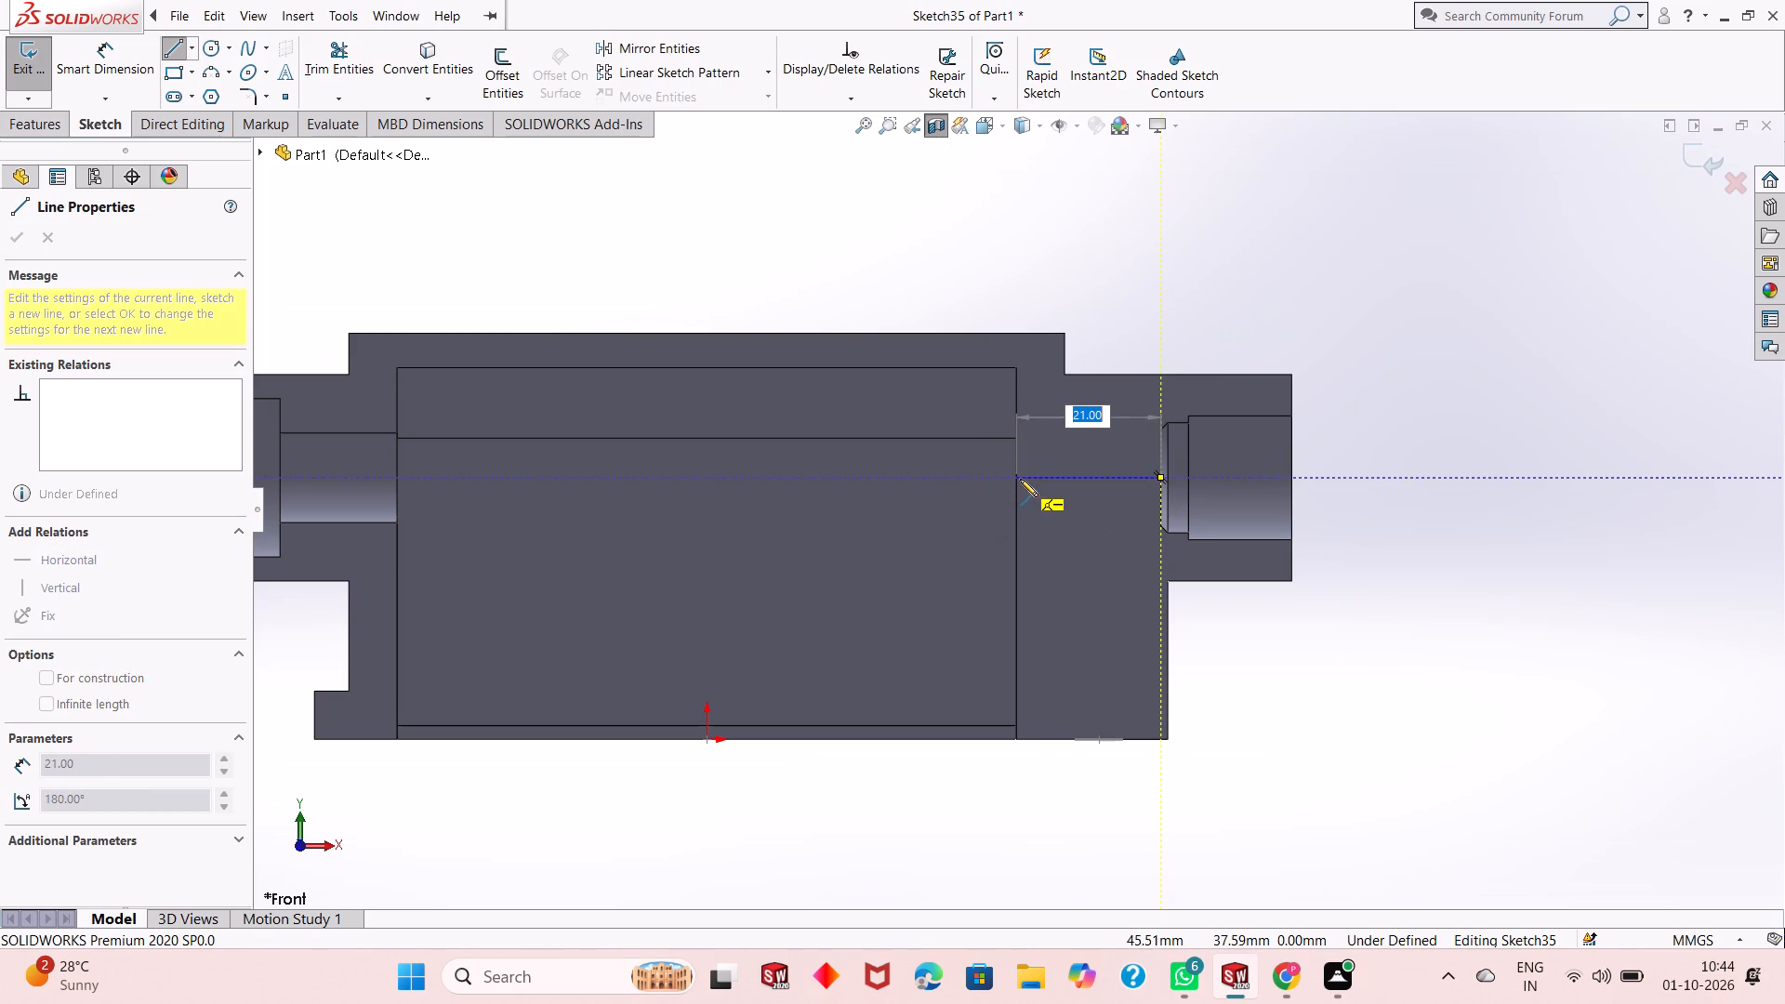
{"action": "left_click", "coordinate": [1018, 478]}
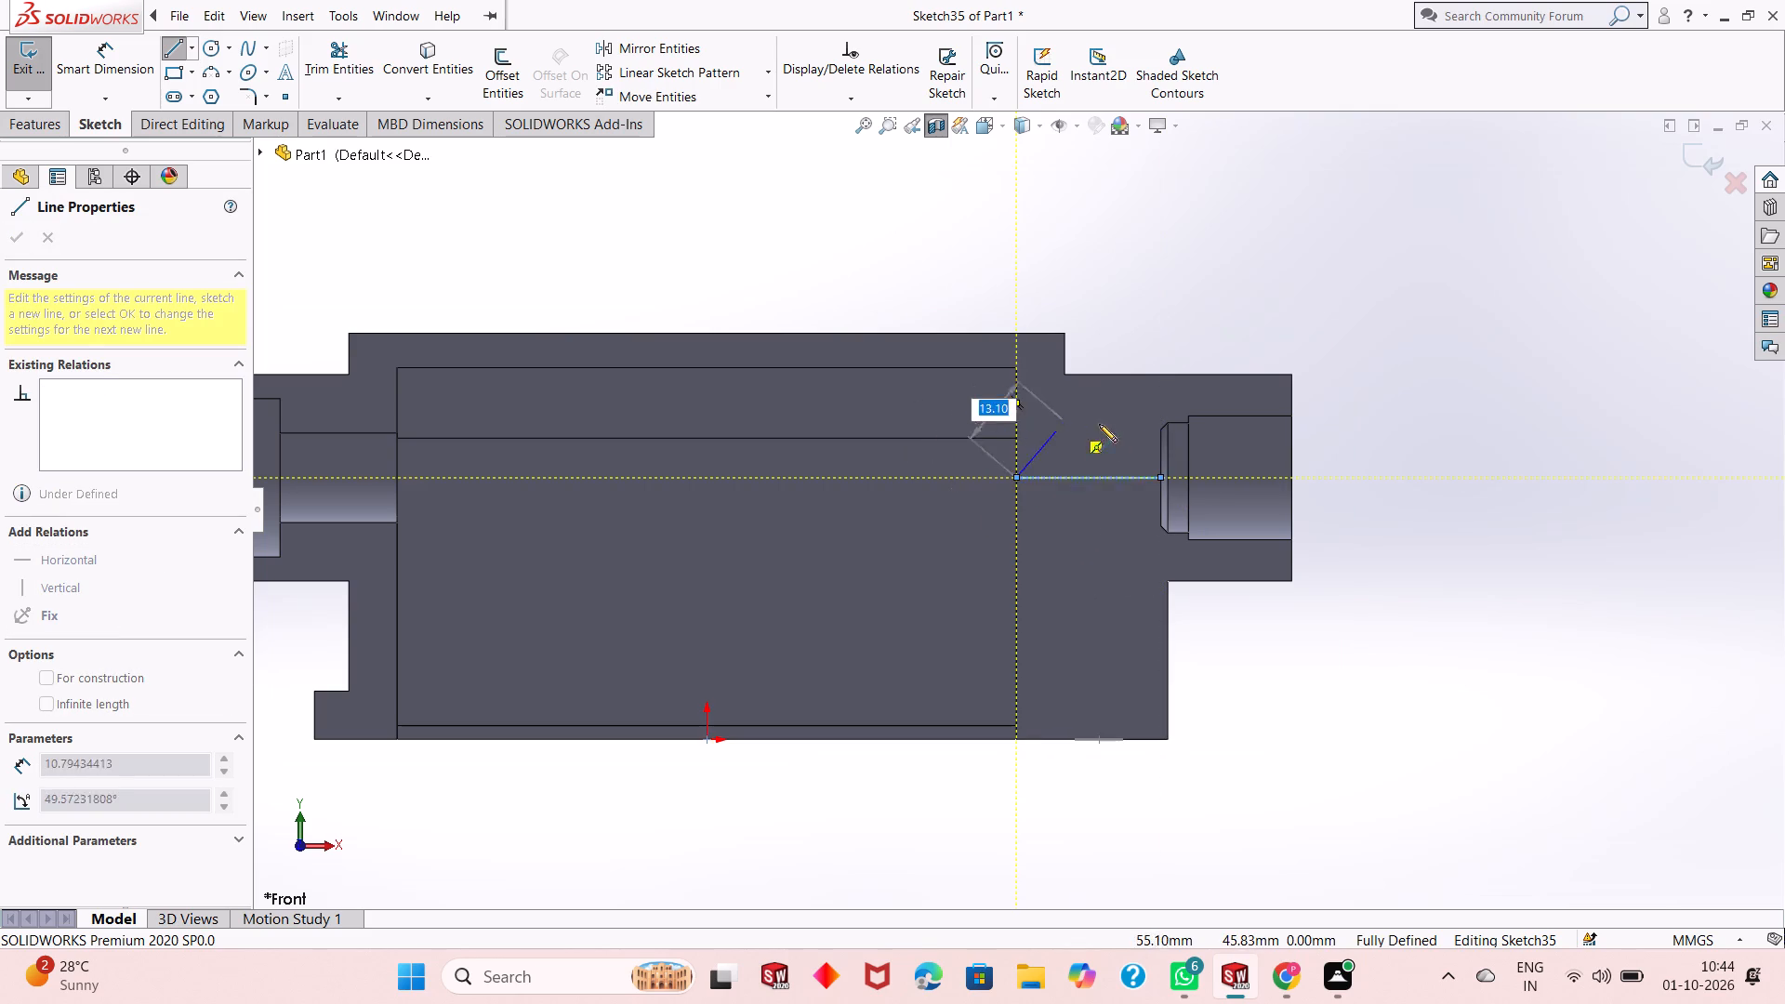
{"action": "left_click", "coordinate": [1017, 429]}
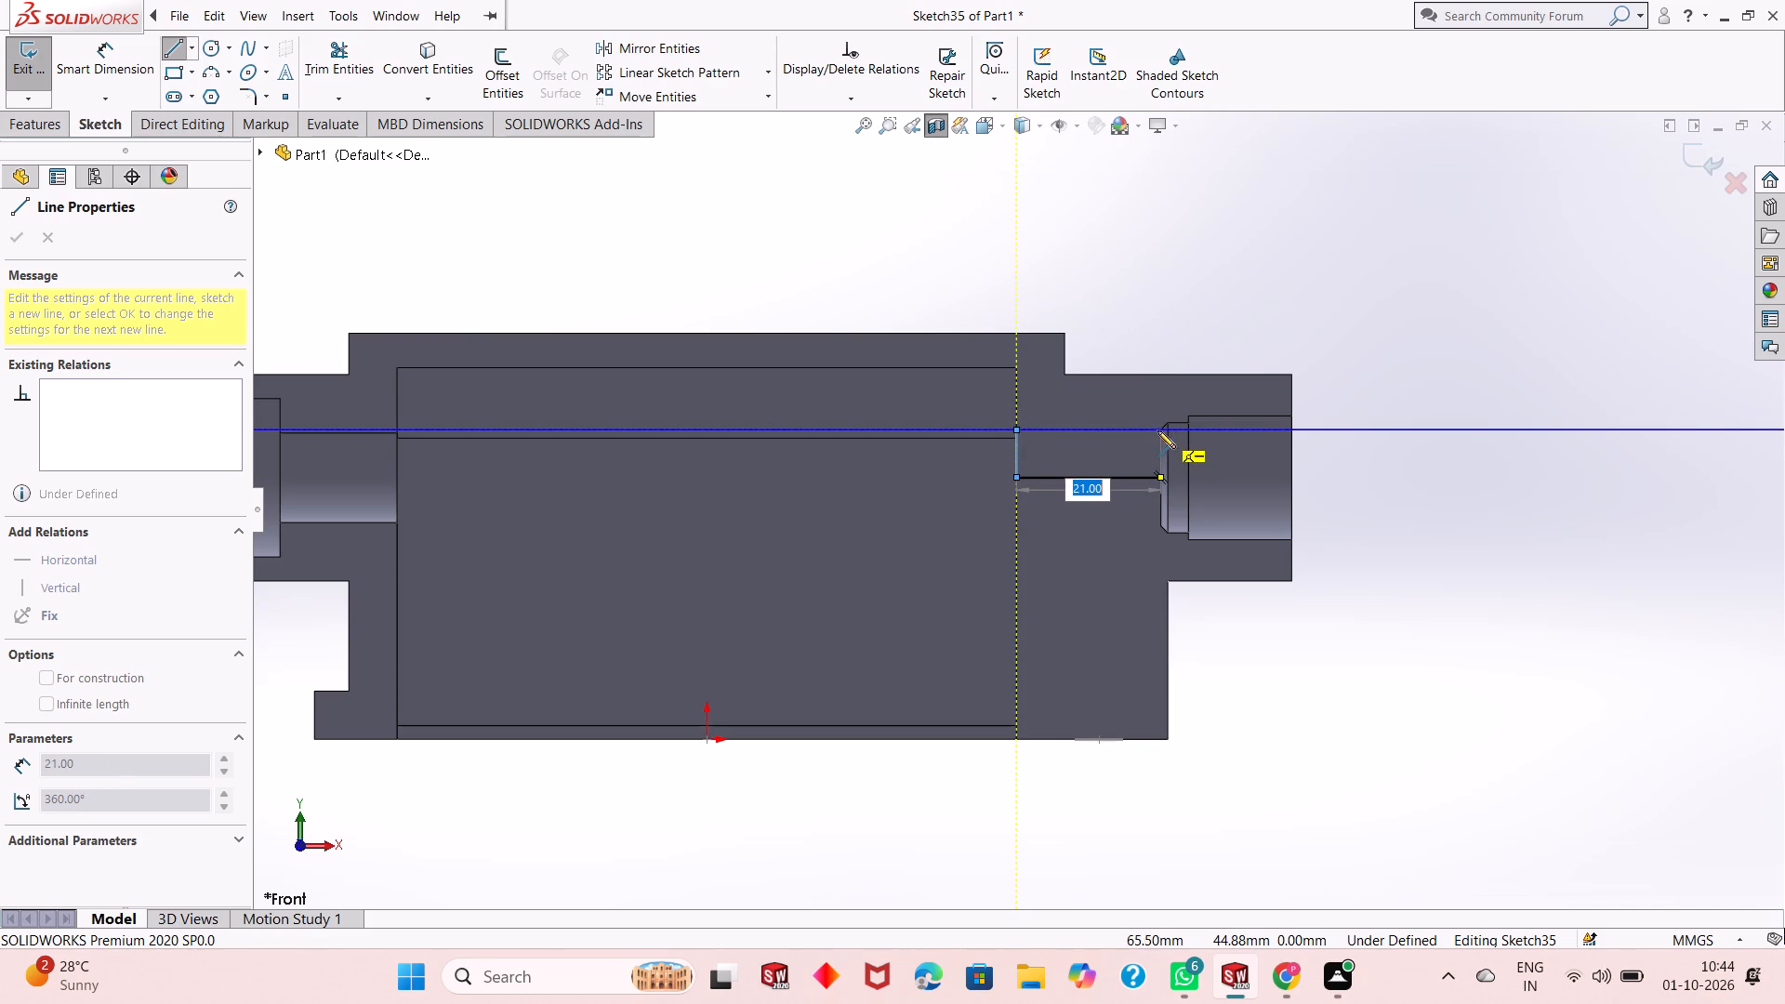
{"action": "scroll", "coordinate": [1155, 430], "scroll_direction": "down", "scroll_amount": 3}
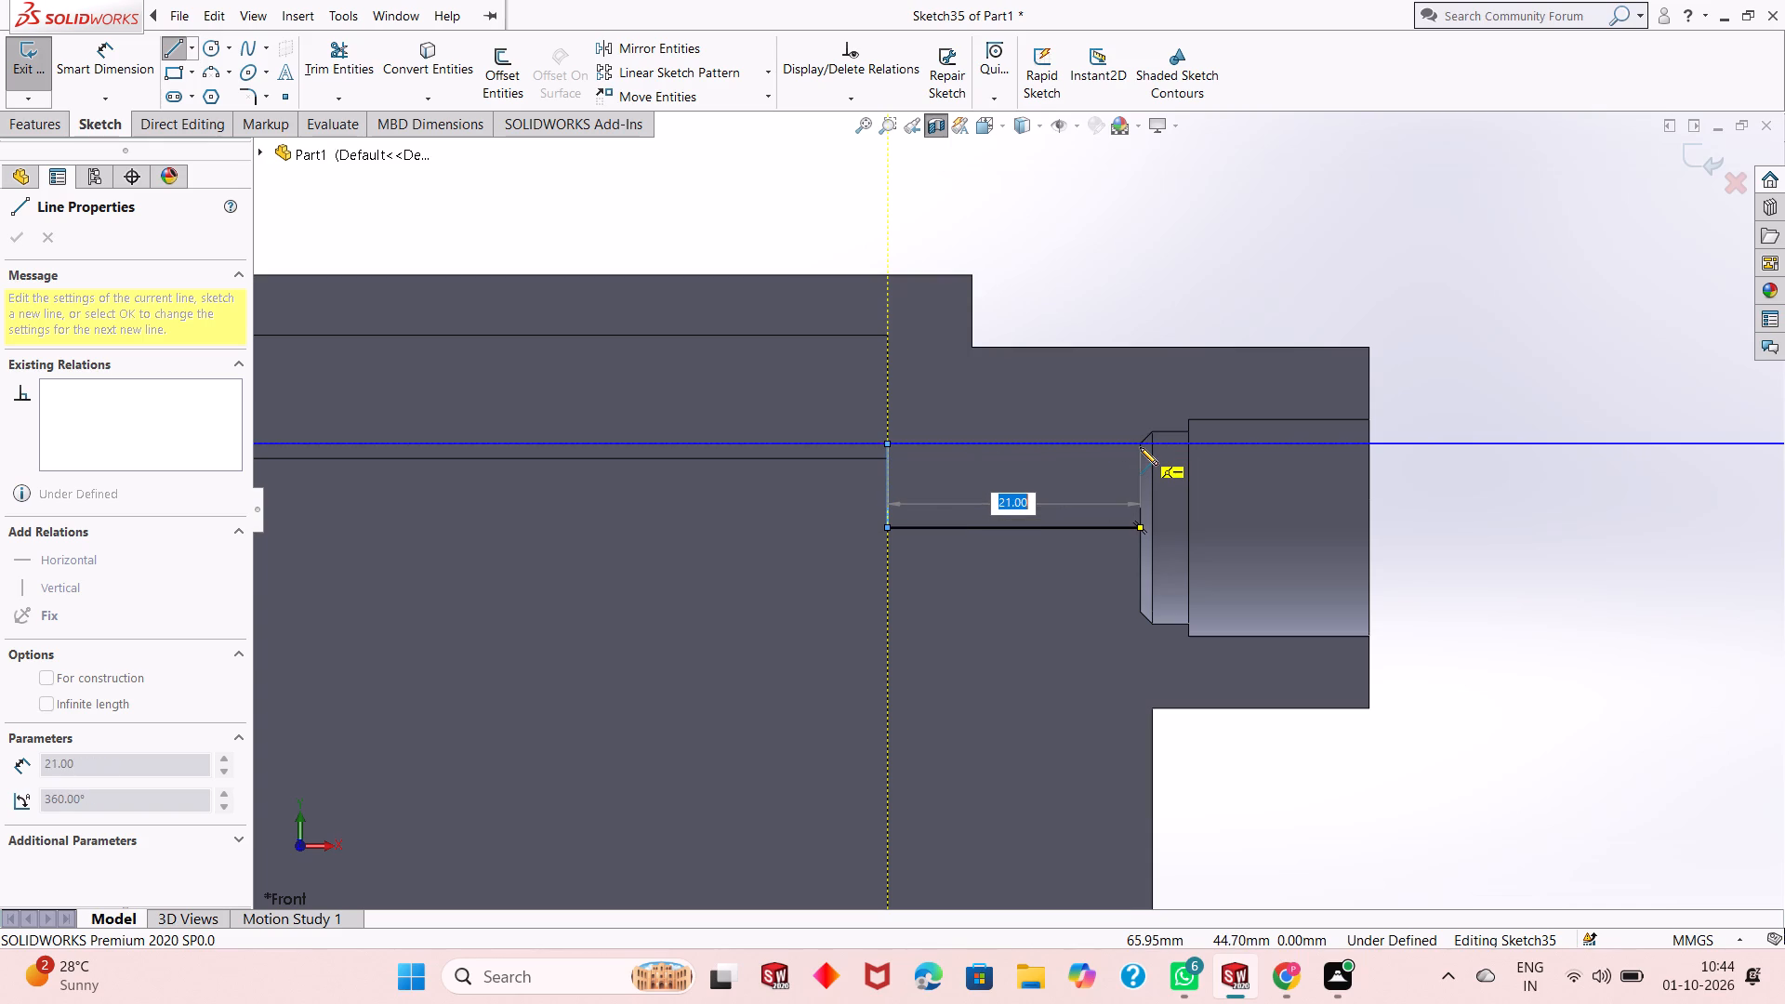
{"action": "left_click", "coordinate": [1140, 445]}
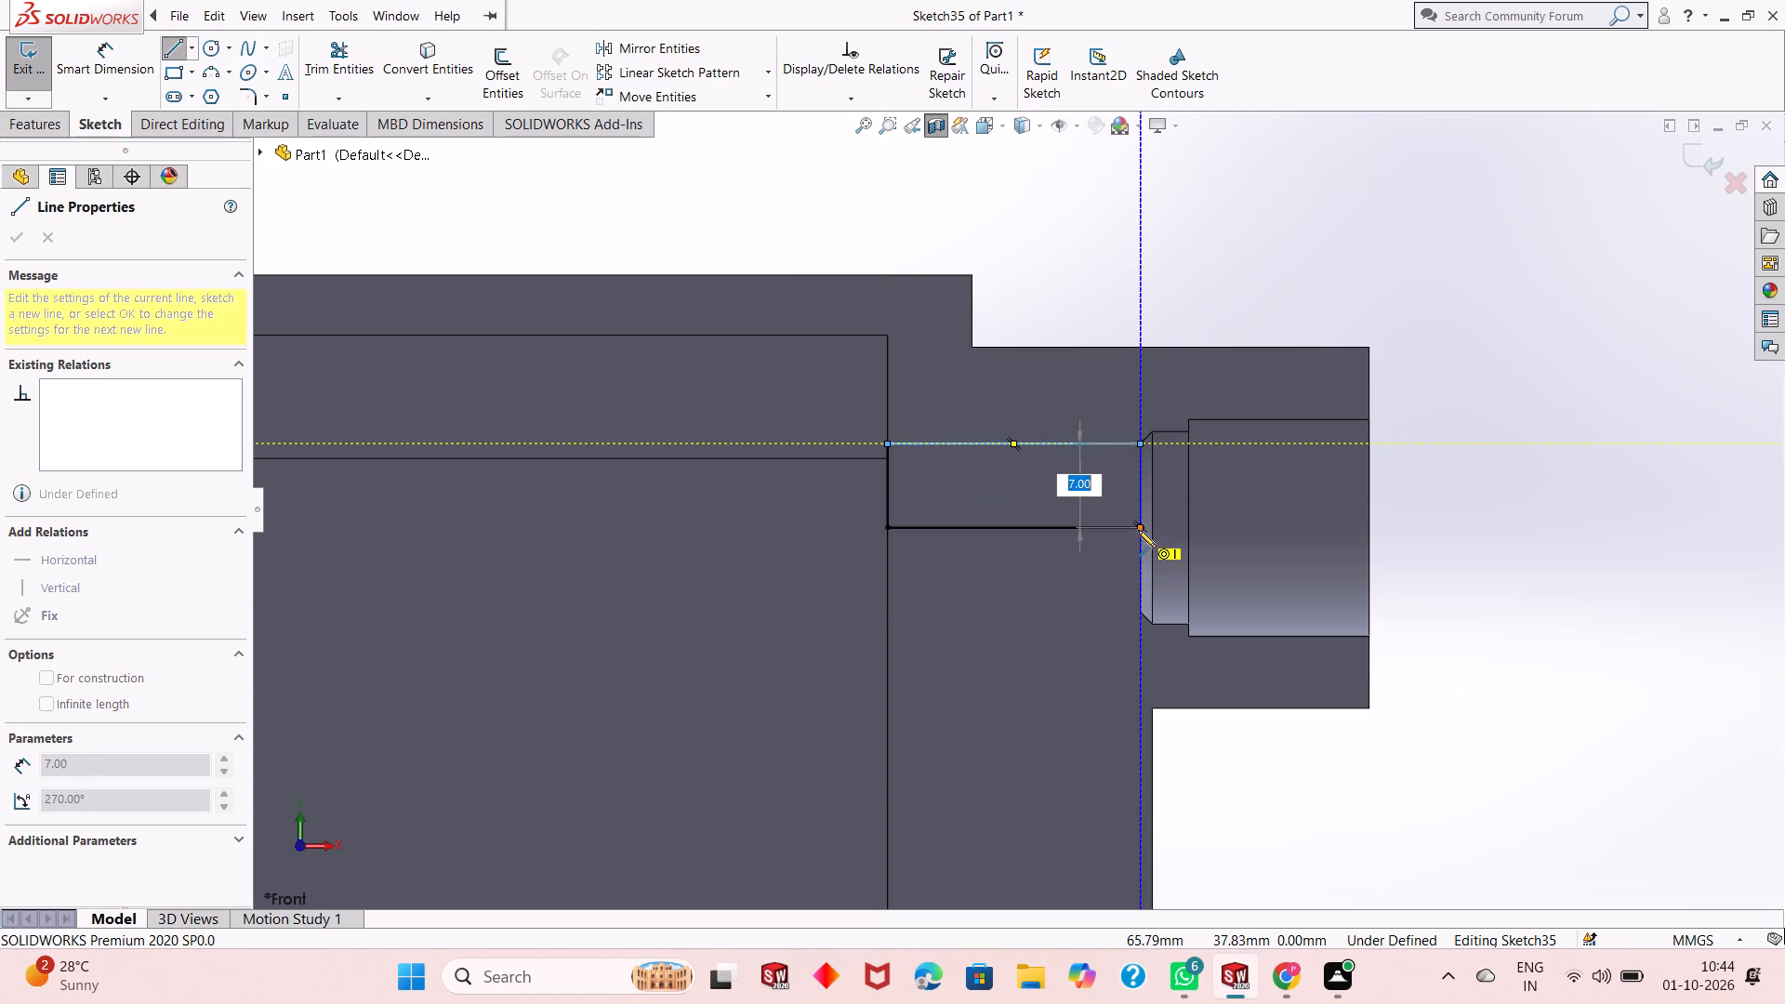
{"action": "left_click", "coordinate": [1140, 528]}
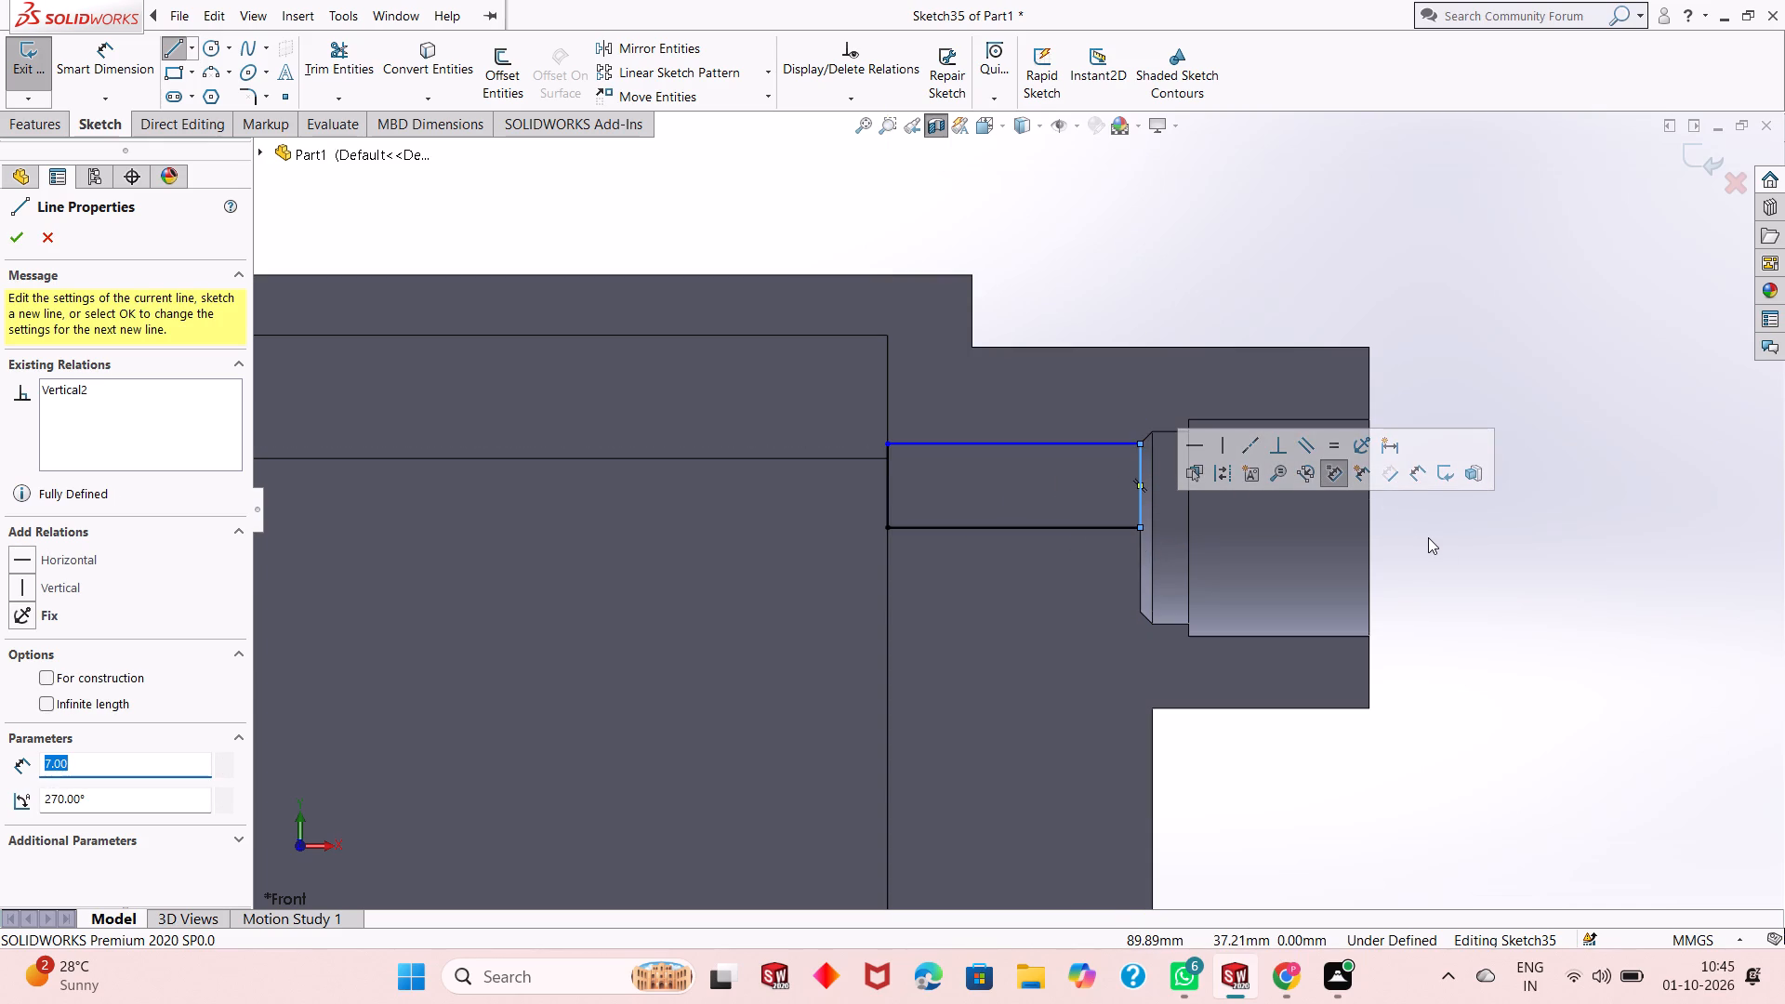
{"action": "key", "text": "Escape"}
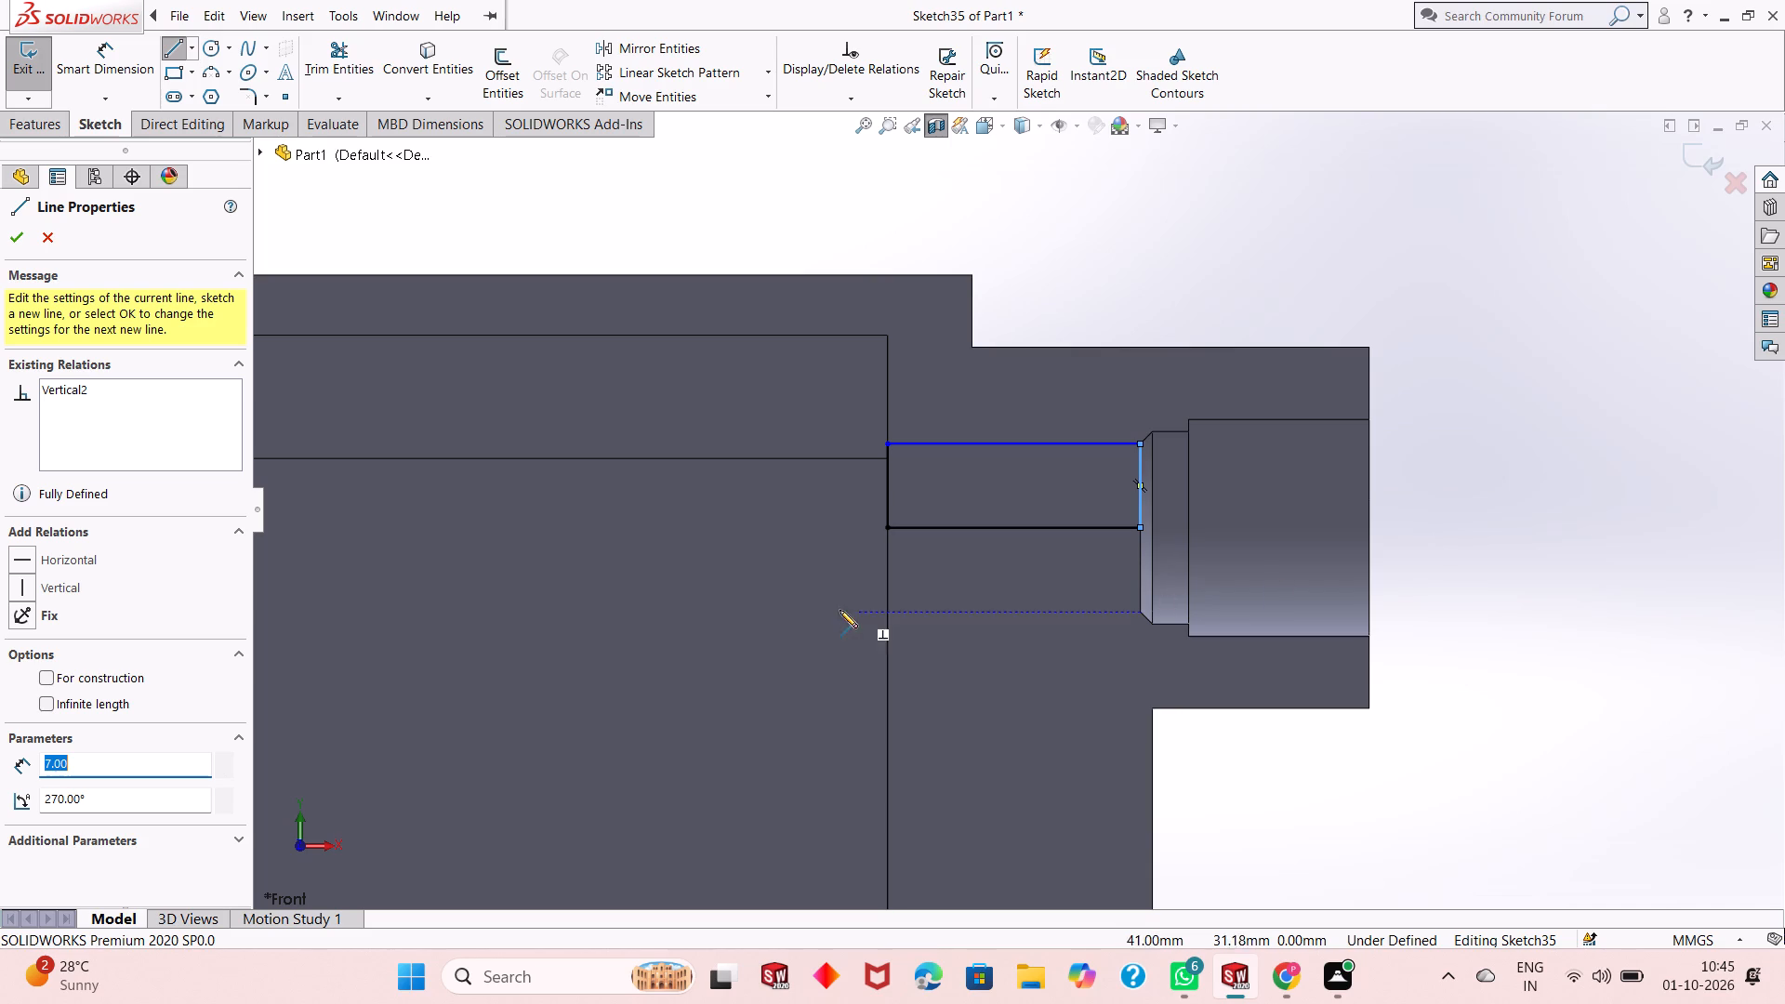
{"action": "left_click", "coordinate": [1419, 267]}
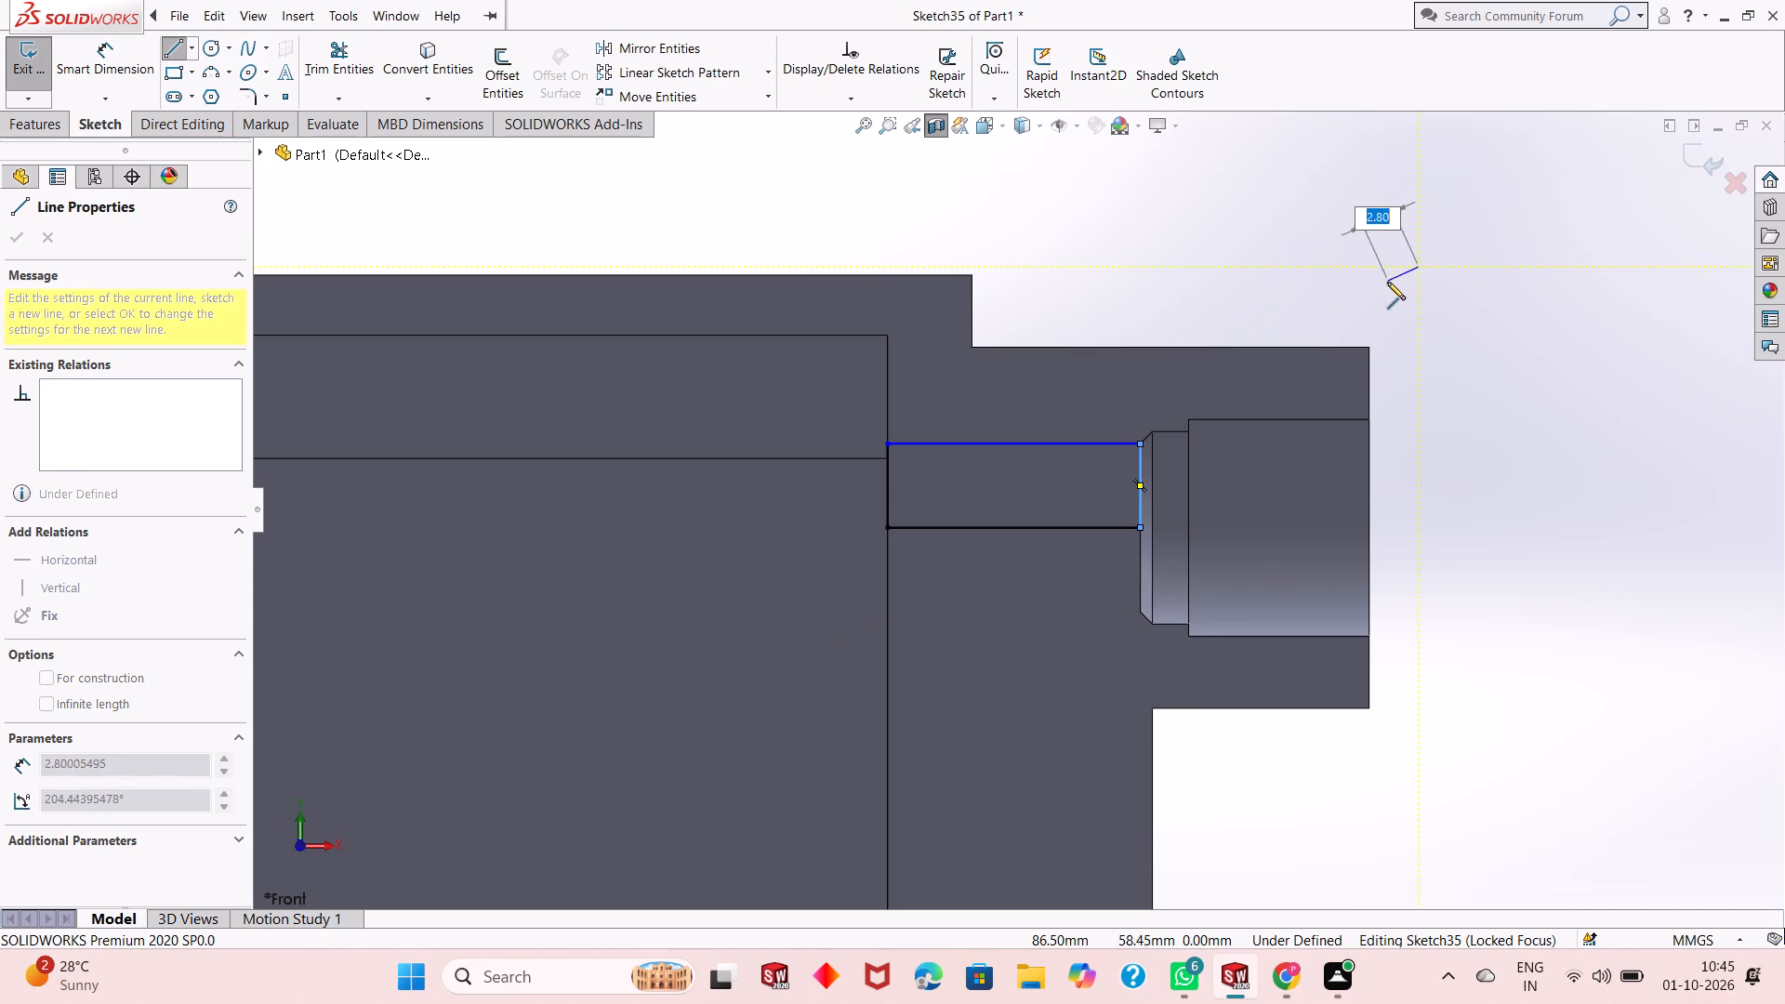
{"action": "key", "text": "Escape"}
{"action": "key", "text": "Escape"}
Dimension the rectangle's vertical side at the cavity wall as 7 mm.
{"action": "left_click", "coordinate": [112, 56]}
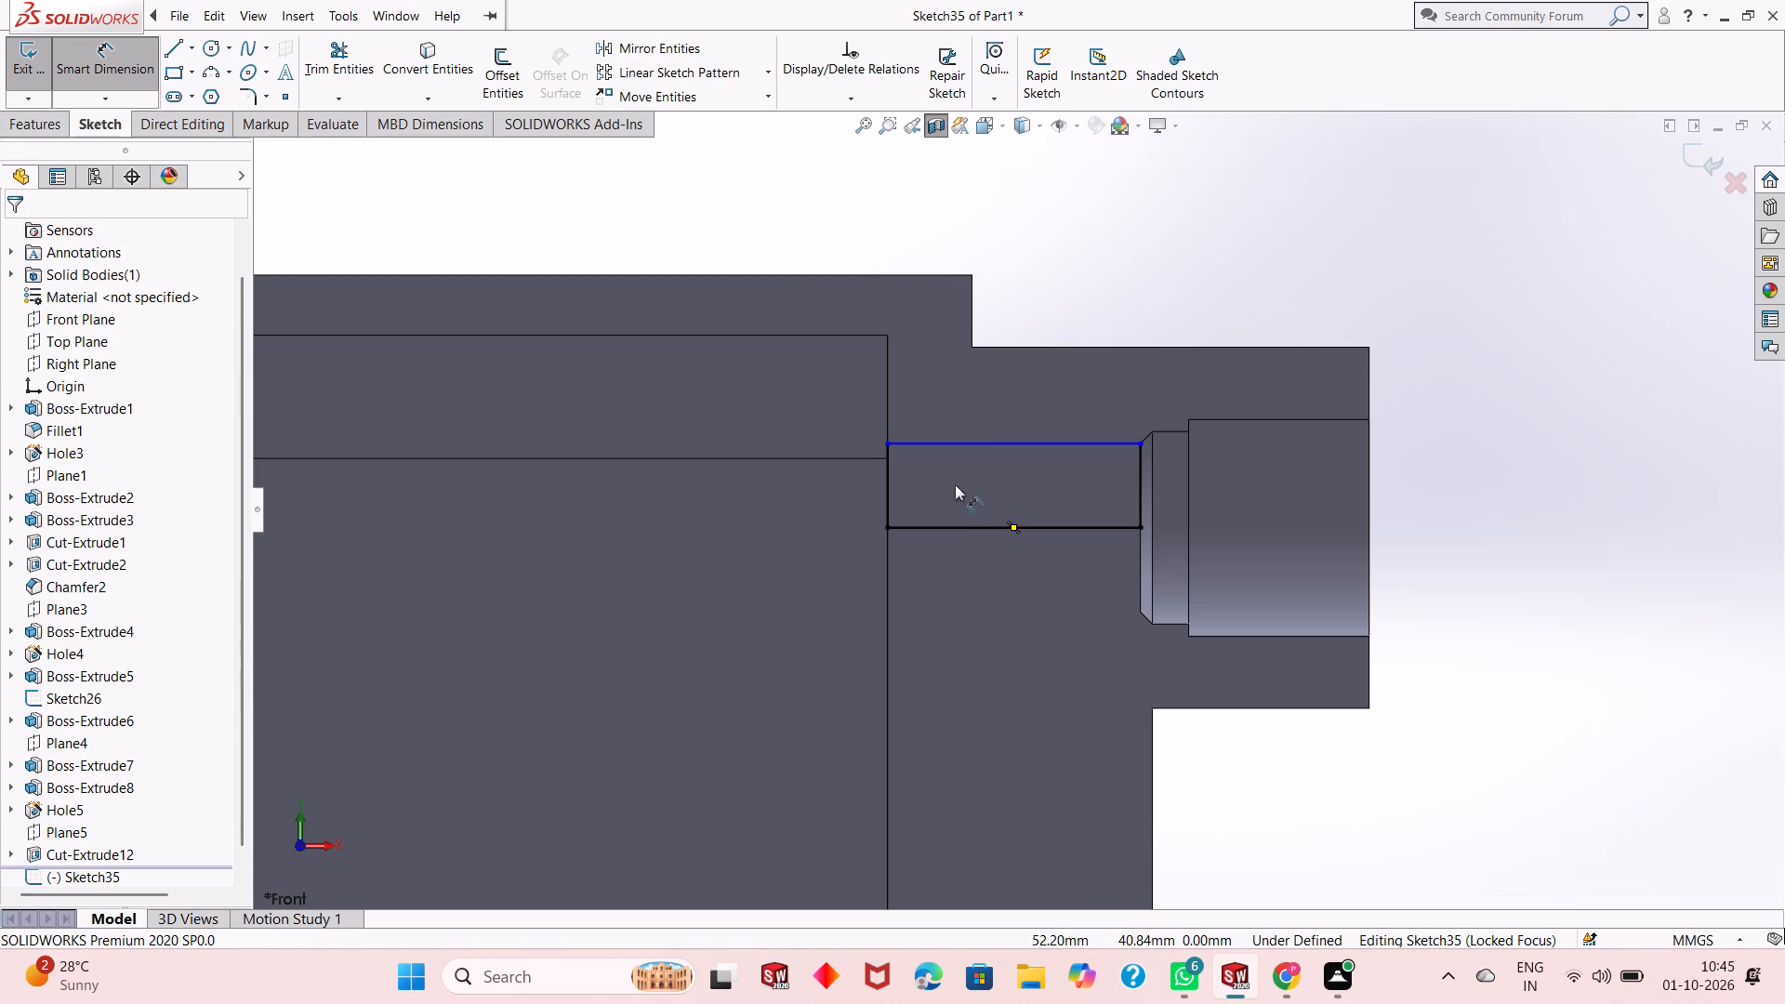
{"action": "left_click", "coordinate": [885, 484]}
{"action": "left_click", "coordinate": [826, 512]}
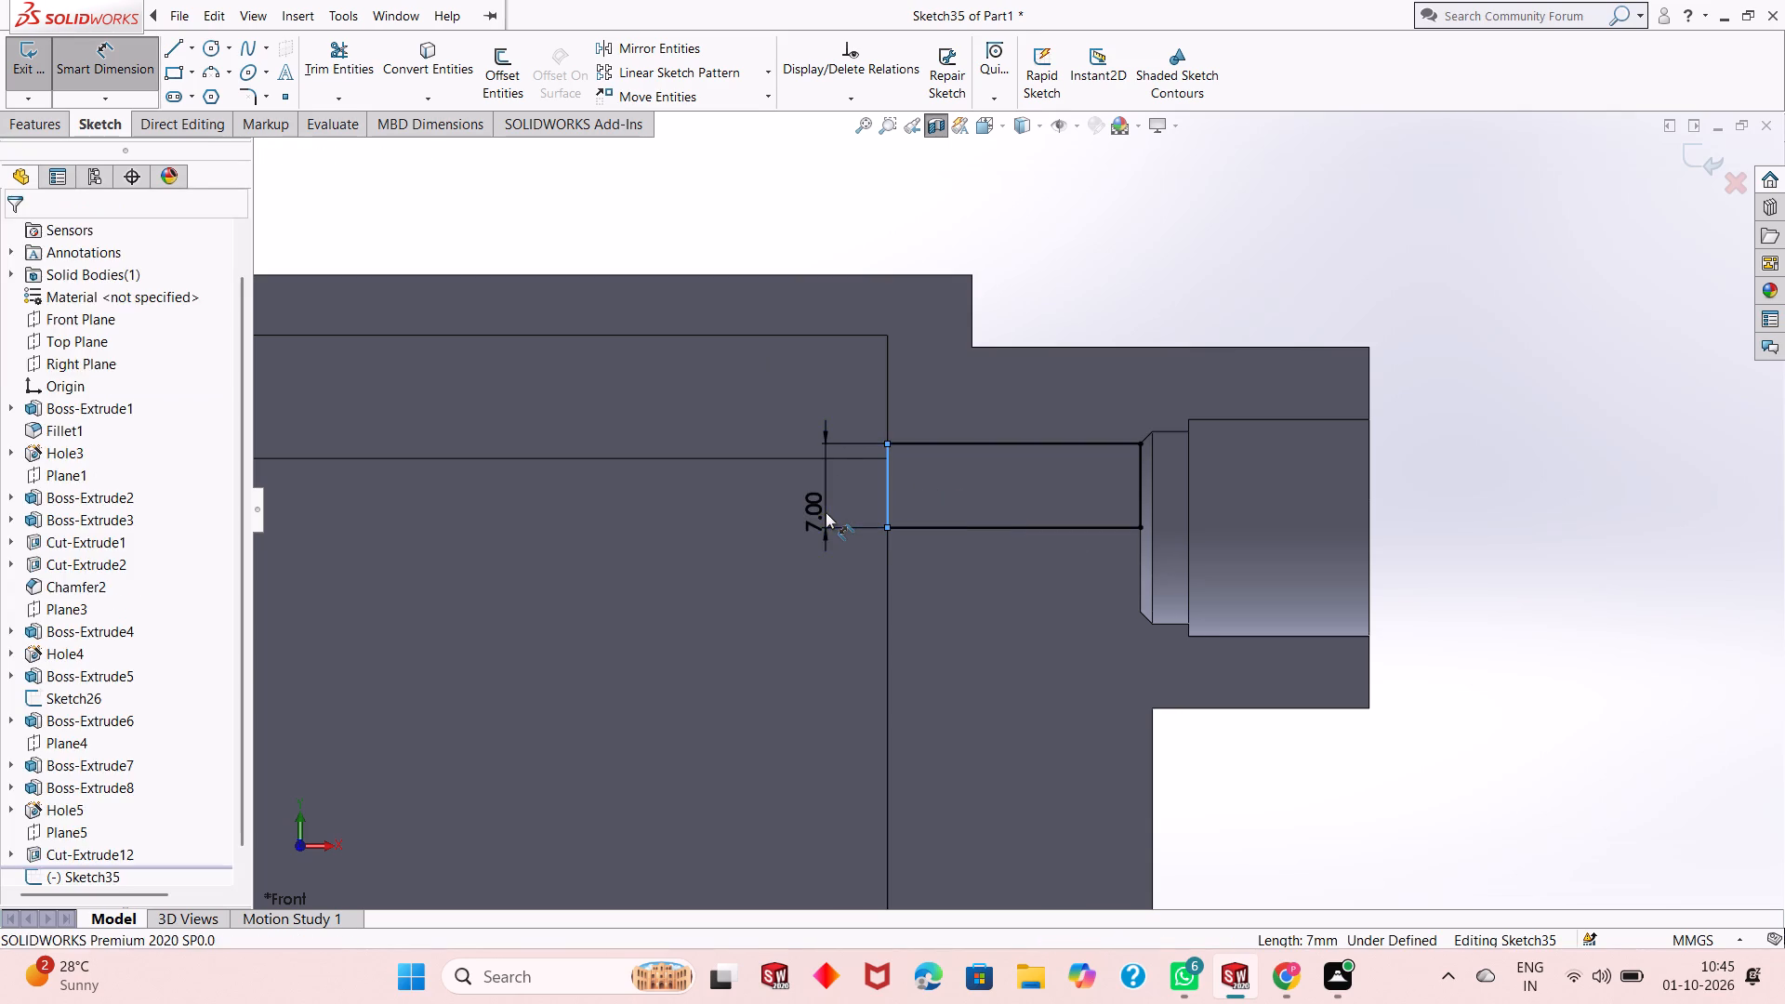
{"action": "key", "text": "Return"}
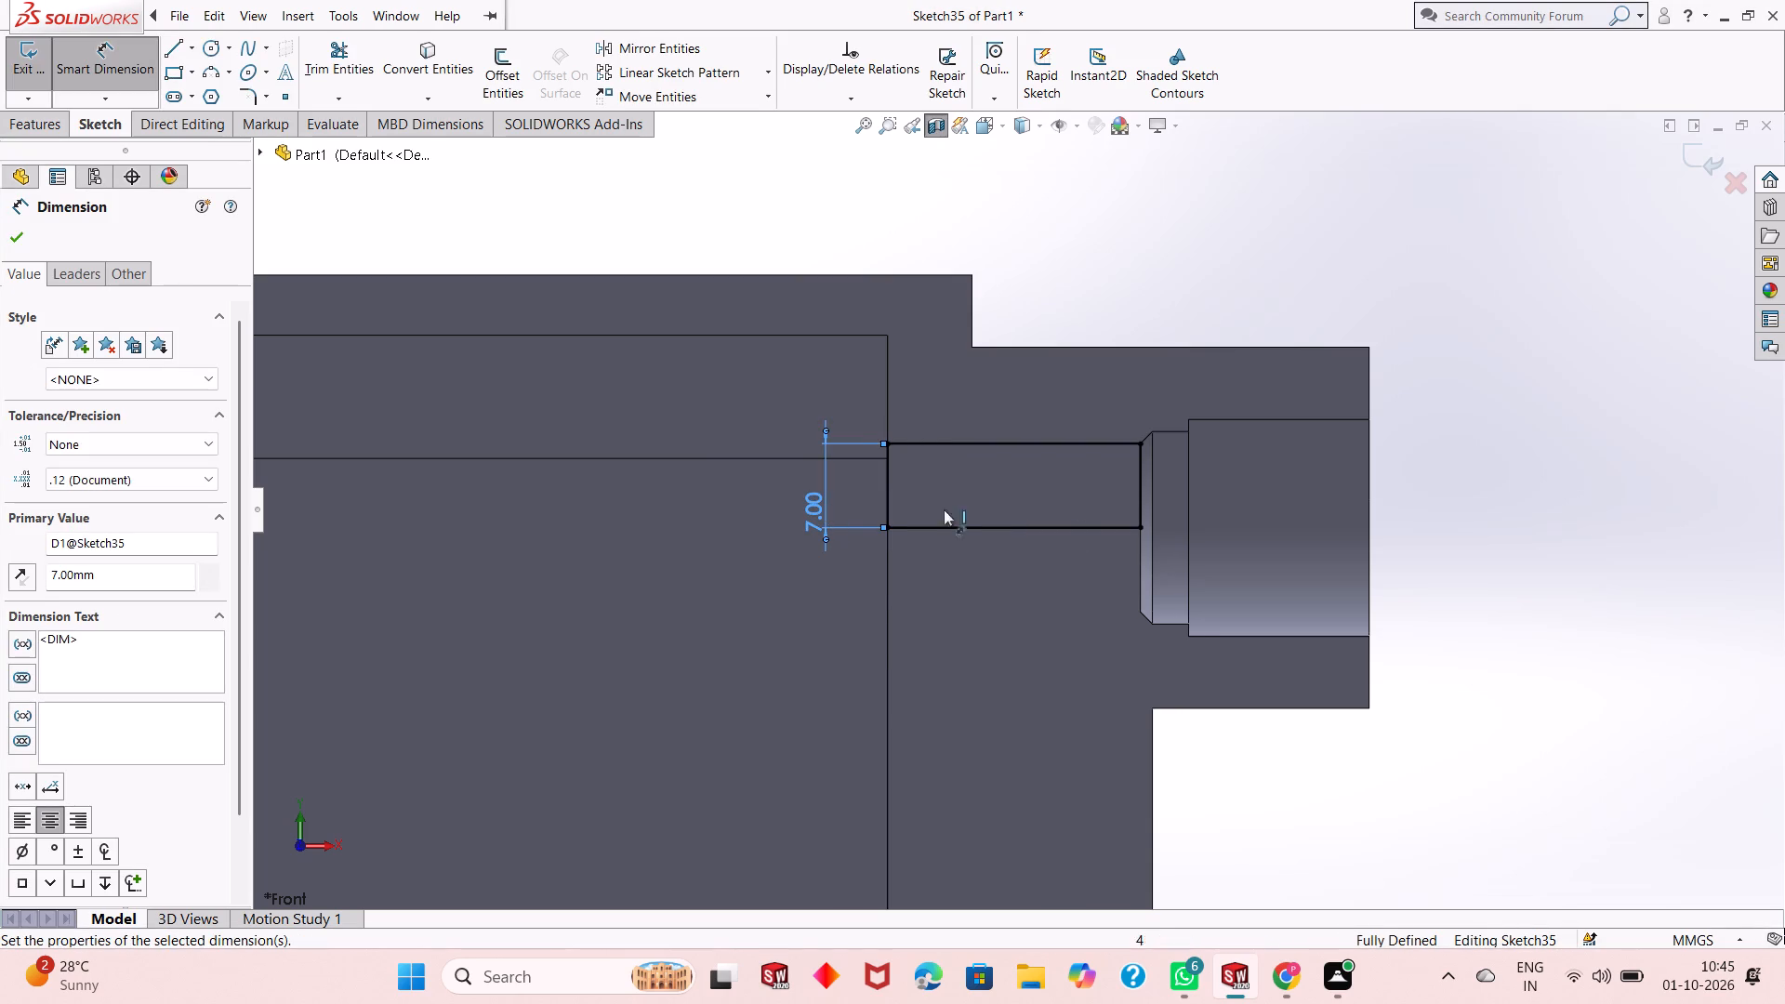
{"action": "right_click", "coordinate": [1488, 346]}
{"action": "left_click", "coordinate": [1591, 405]}
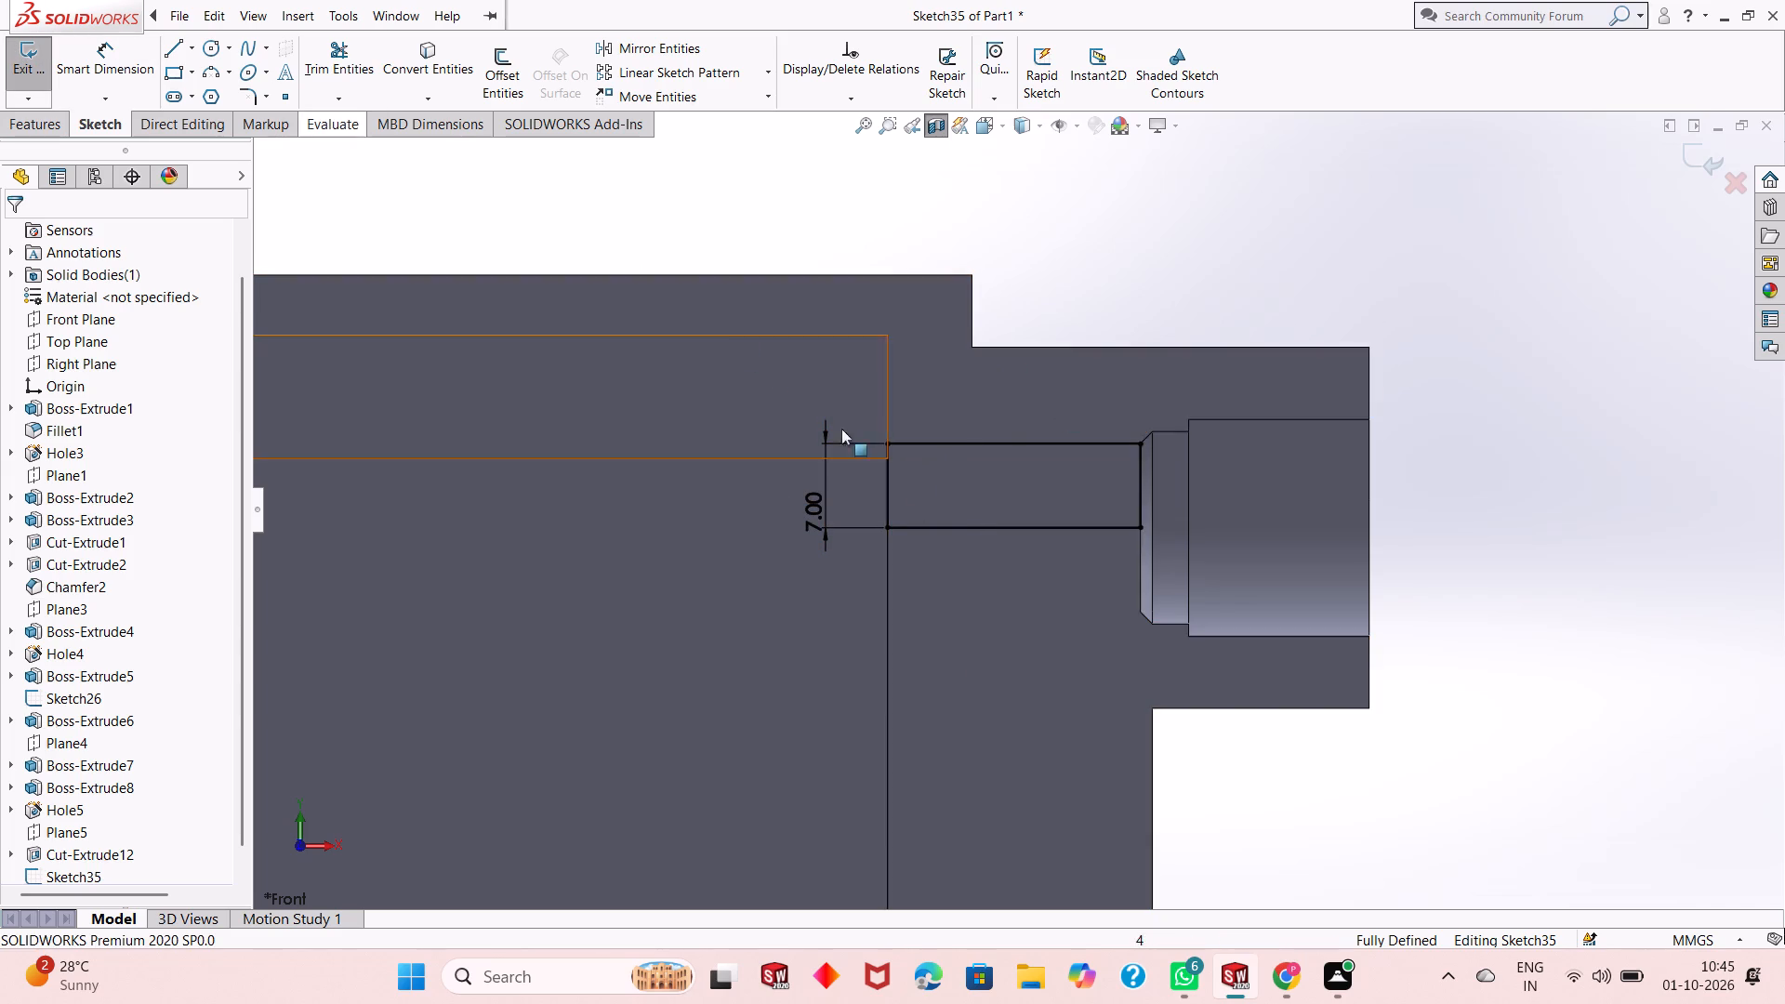
Convert the rectangle's lower 21 mm line to construction geometry.
{"action": "left_click", "coordinate": [959, 528]}
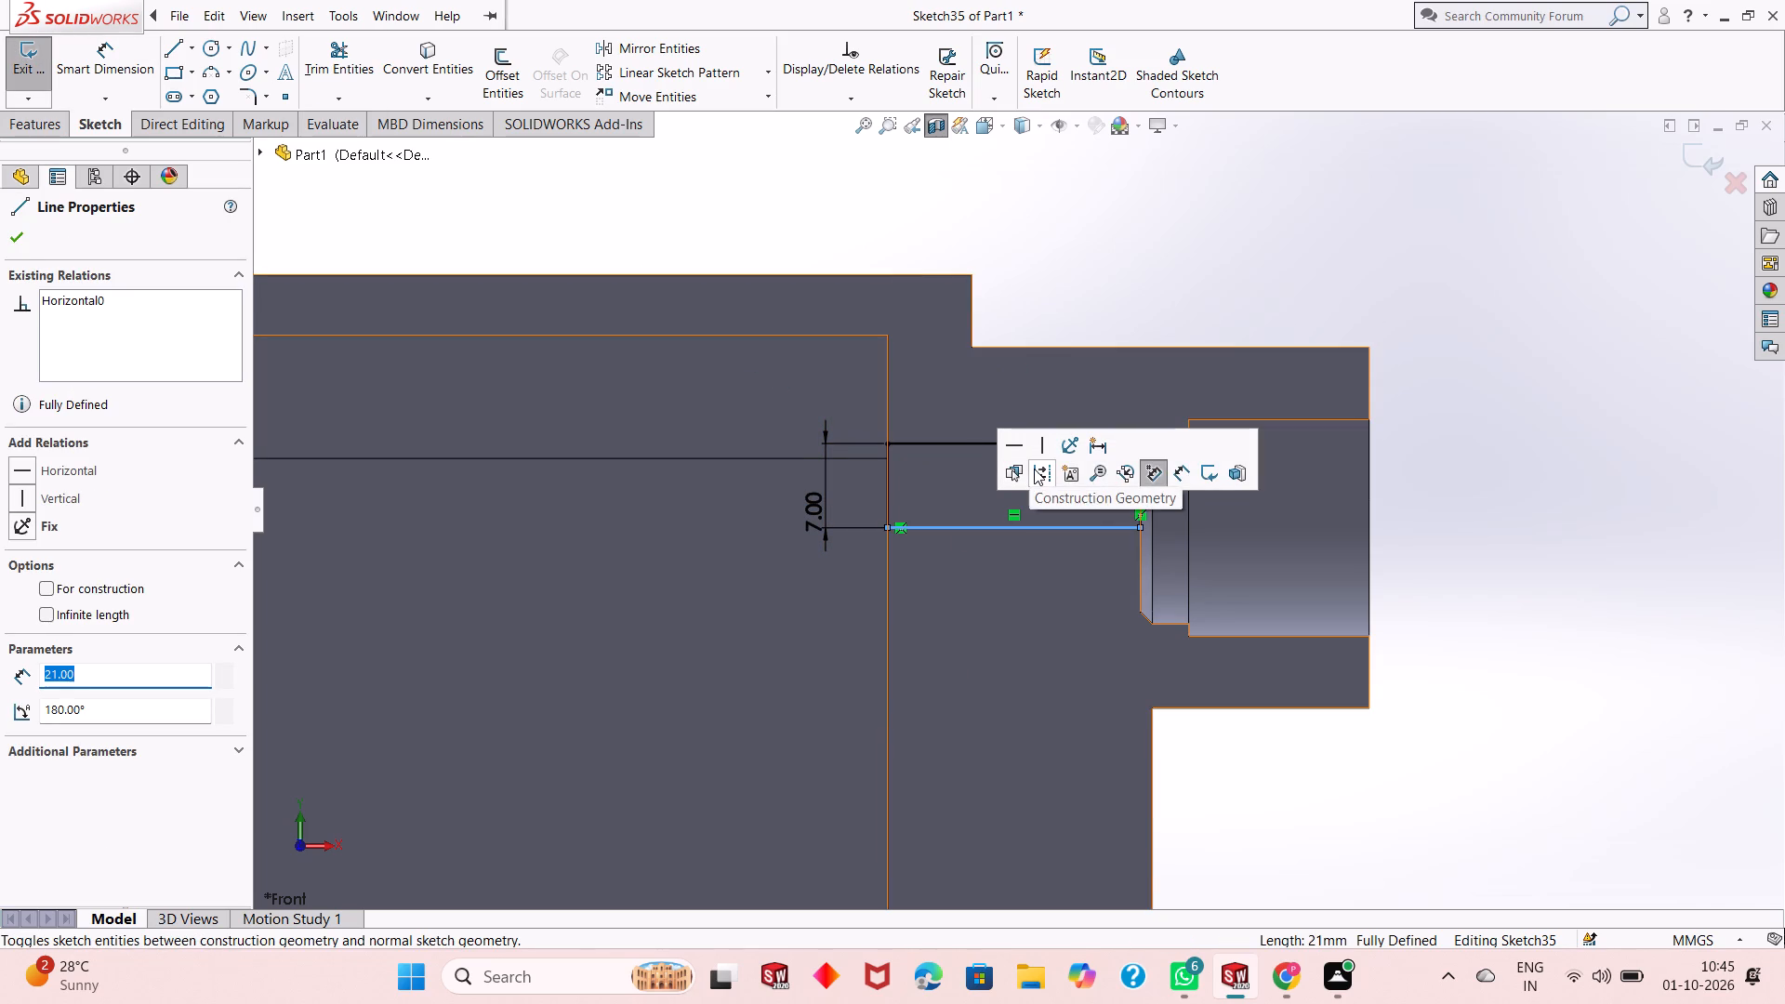
{"action": "left_click", "coordinate": [1034, 469]}
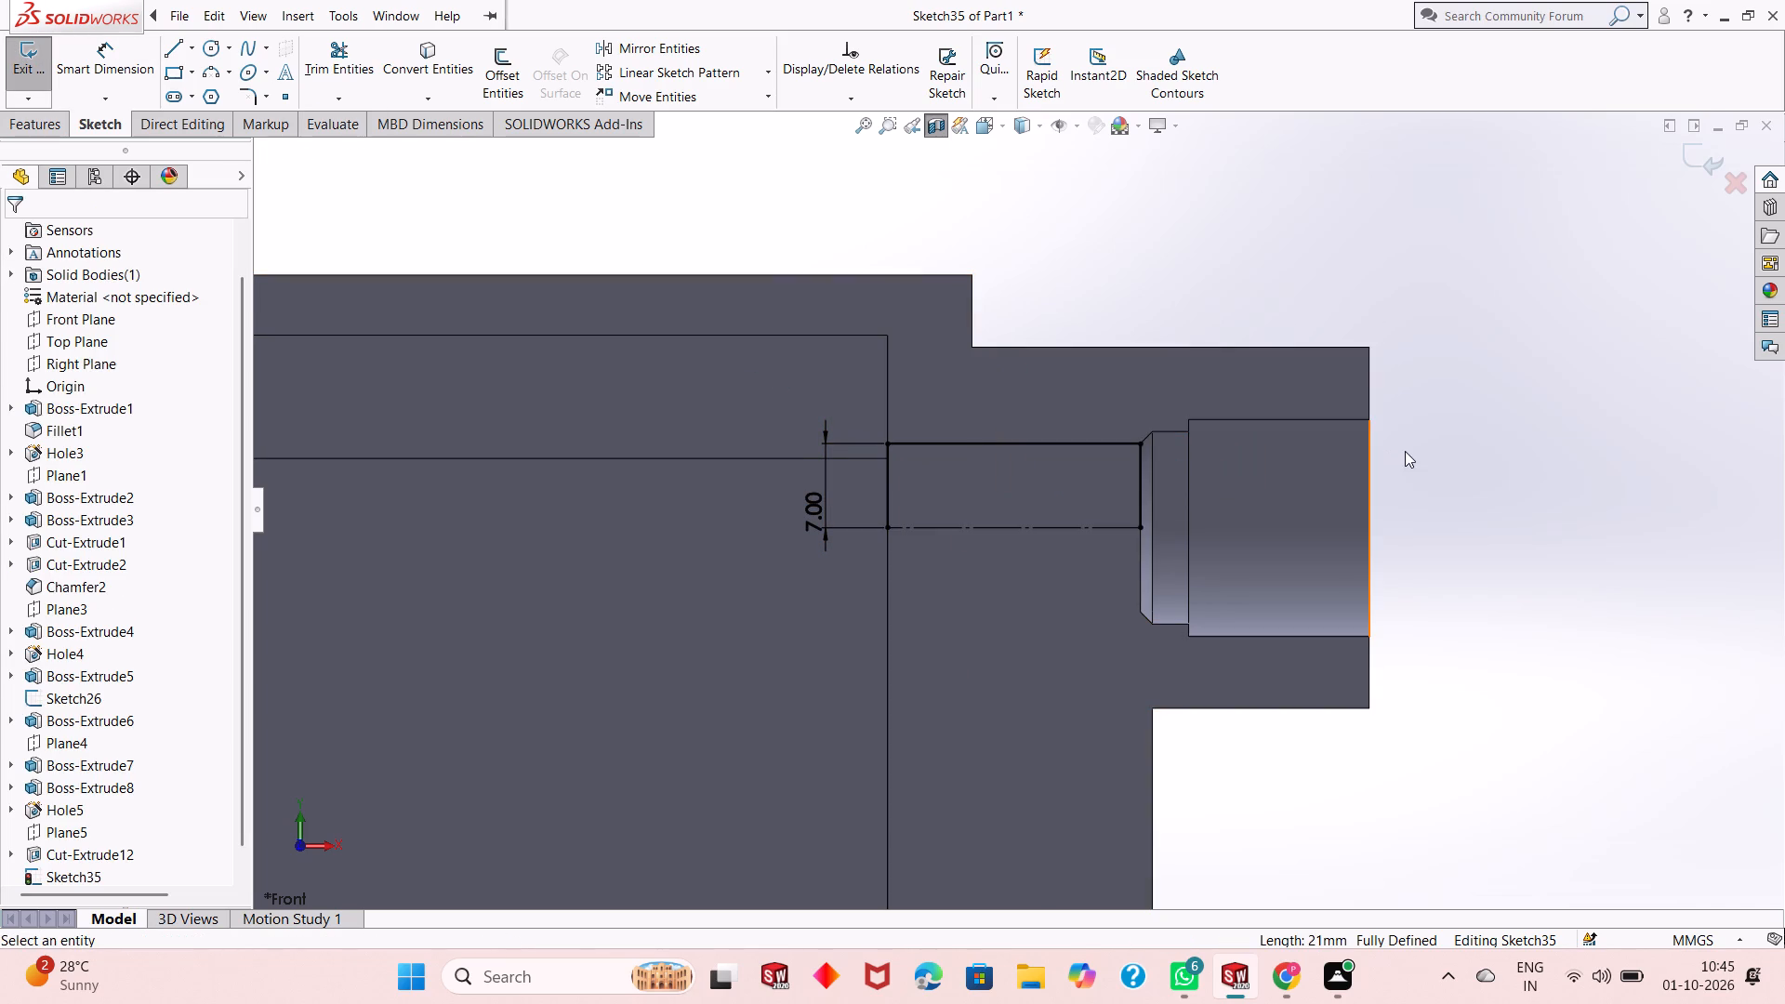
Cut-revolve the rectangle 360 degrees about its construction line, automatically closing the profile, to connect the stepped bore with the cavity.
{"action": "left_click", "coordinate": [22, 128]}
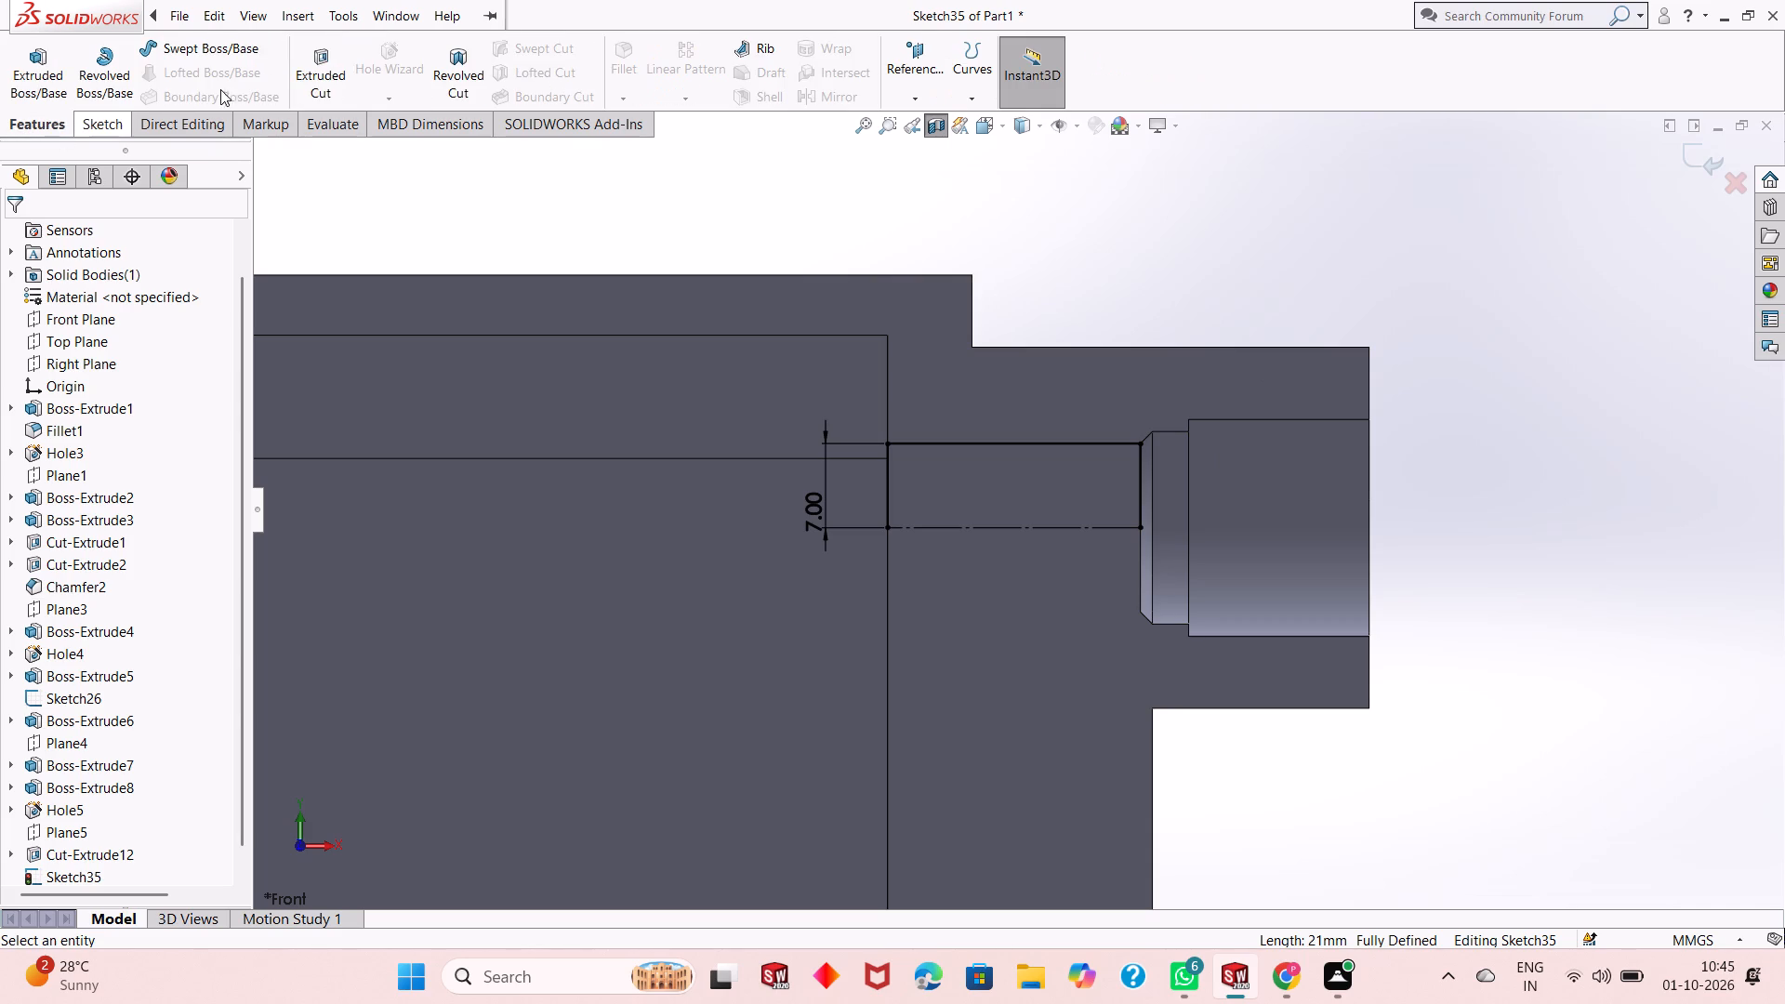
{"action": "left_click", "coordinate": [478, 80]}
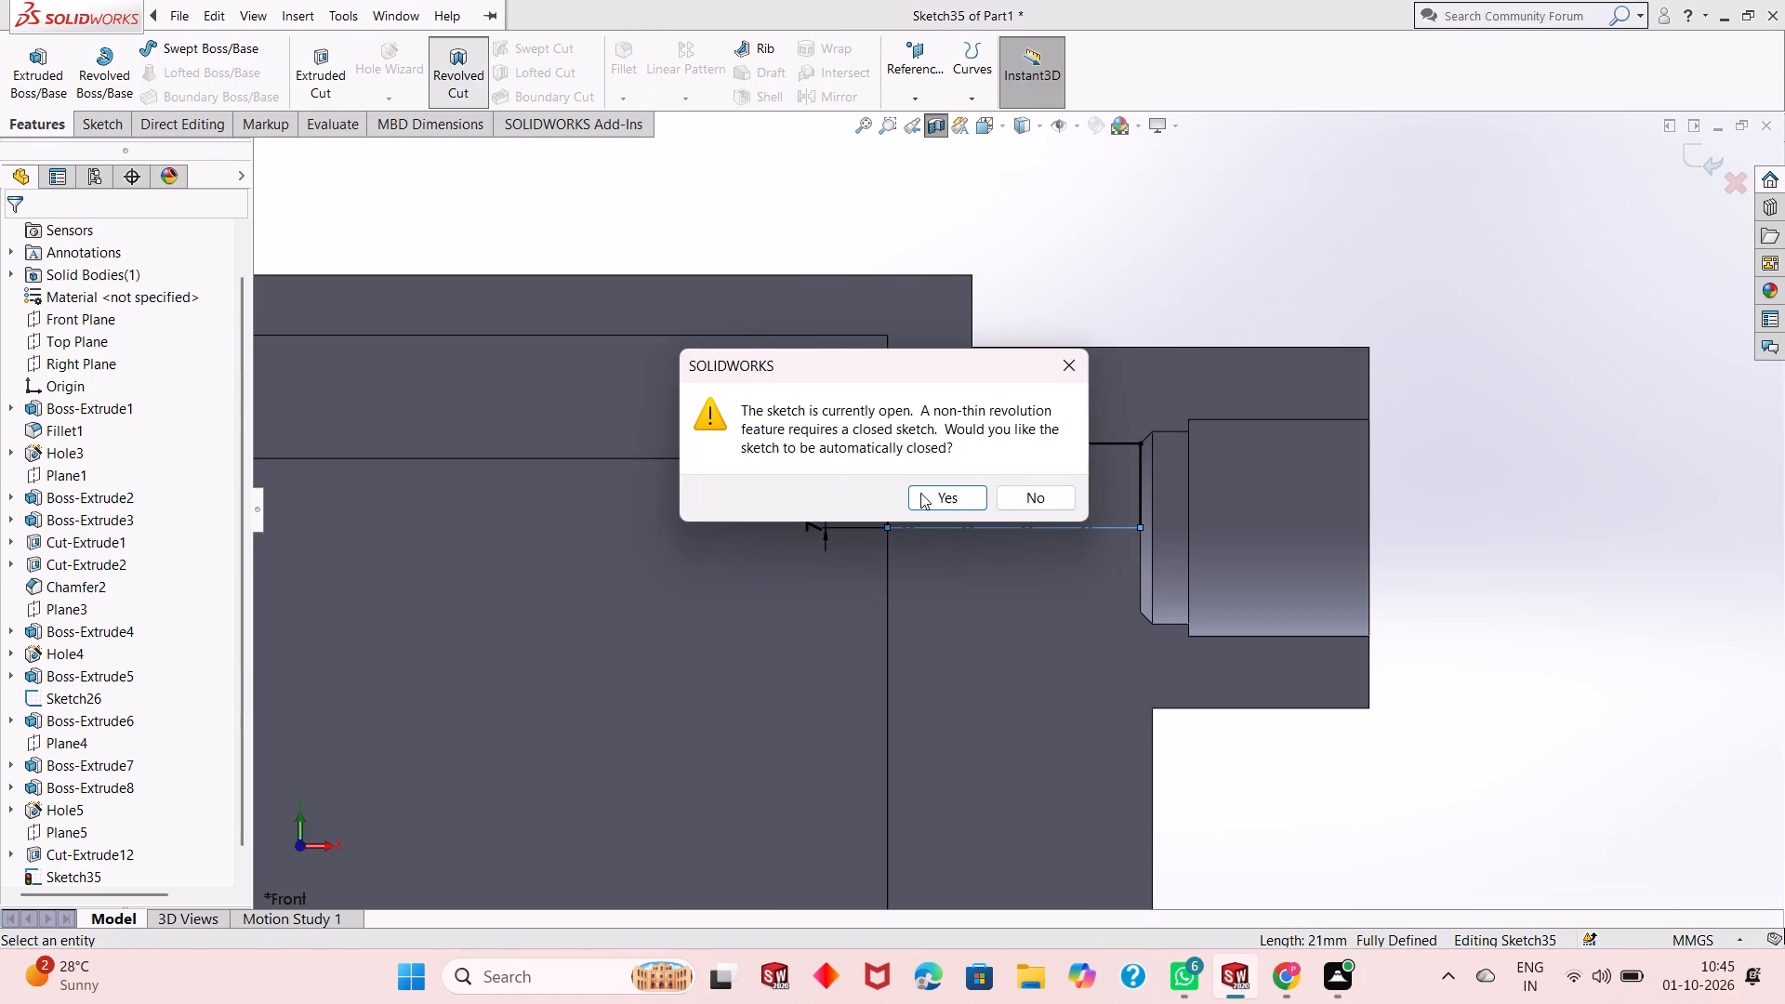
{"action": "left_click", "coordinate": [958, 504]}
{"action": "scroll", "coordinate": [872, 528], "scroll_direction": "up", "scroll_amount": 1}
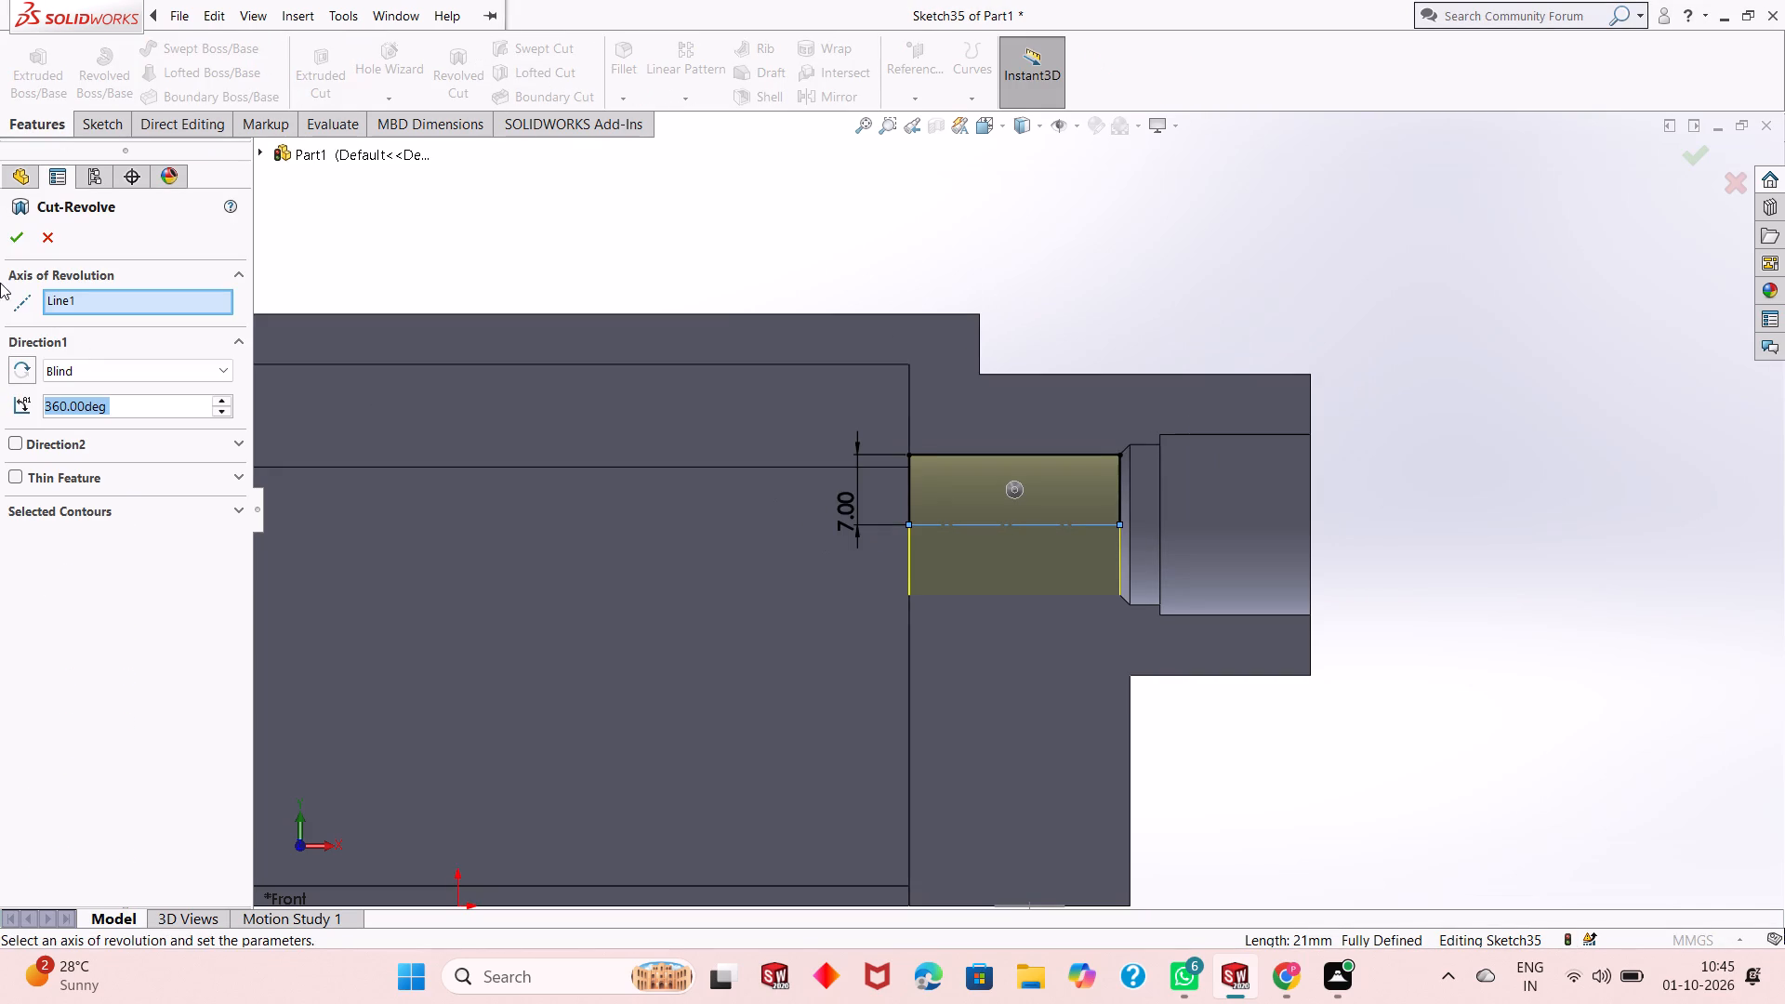
{"action": "left_click", "coordinate": [4, 237]}
{"action": "left_click", "coordinate": [1554, 432]}
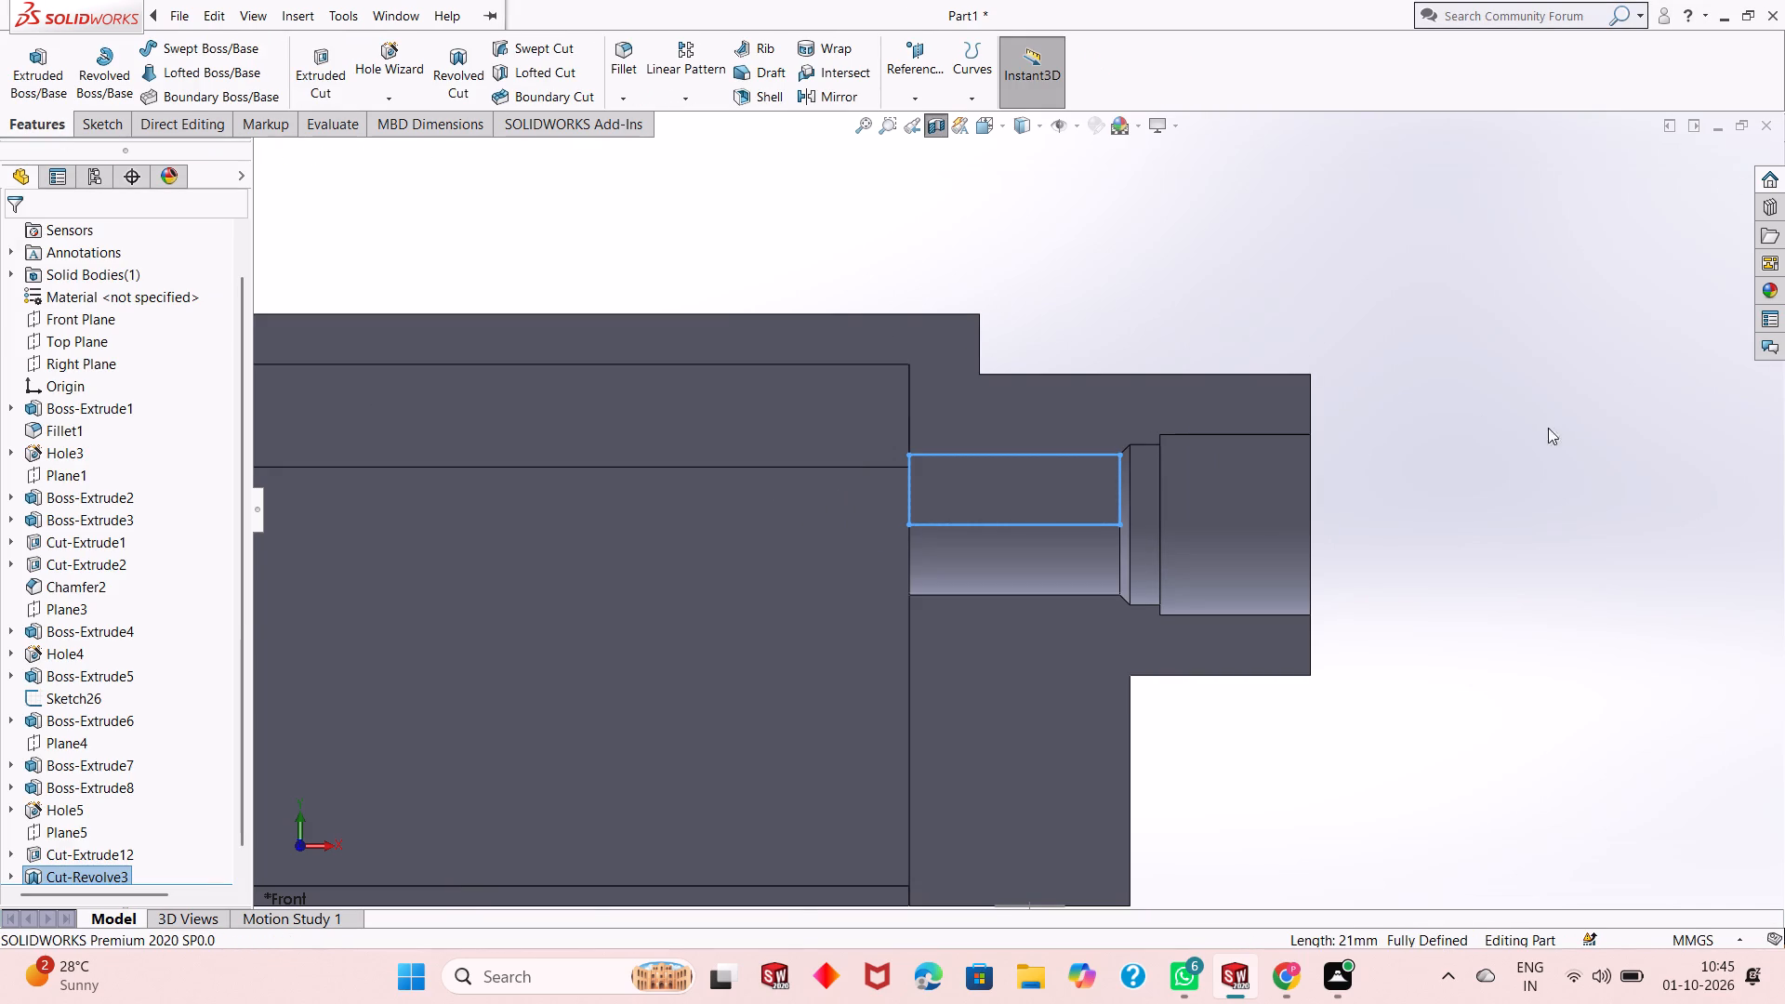
Examine the revolved bore between the cavity and the stepped end bore in section from several angles.
{"action": "scroll", "coordinate": [1056, 545], "scroll_direction": "up", "scroll_amount": 3}
{"action": "scroll", "coordinate": [617, 509], "scroll_direction": "down", "scroll_amount": 1}
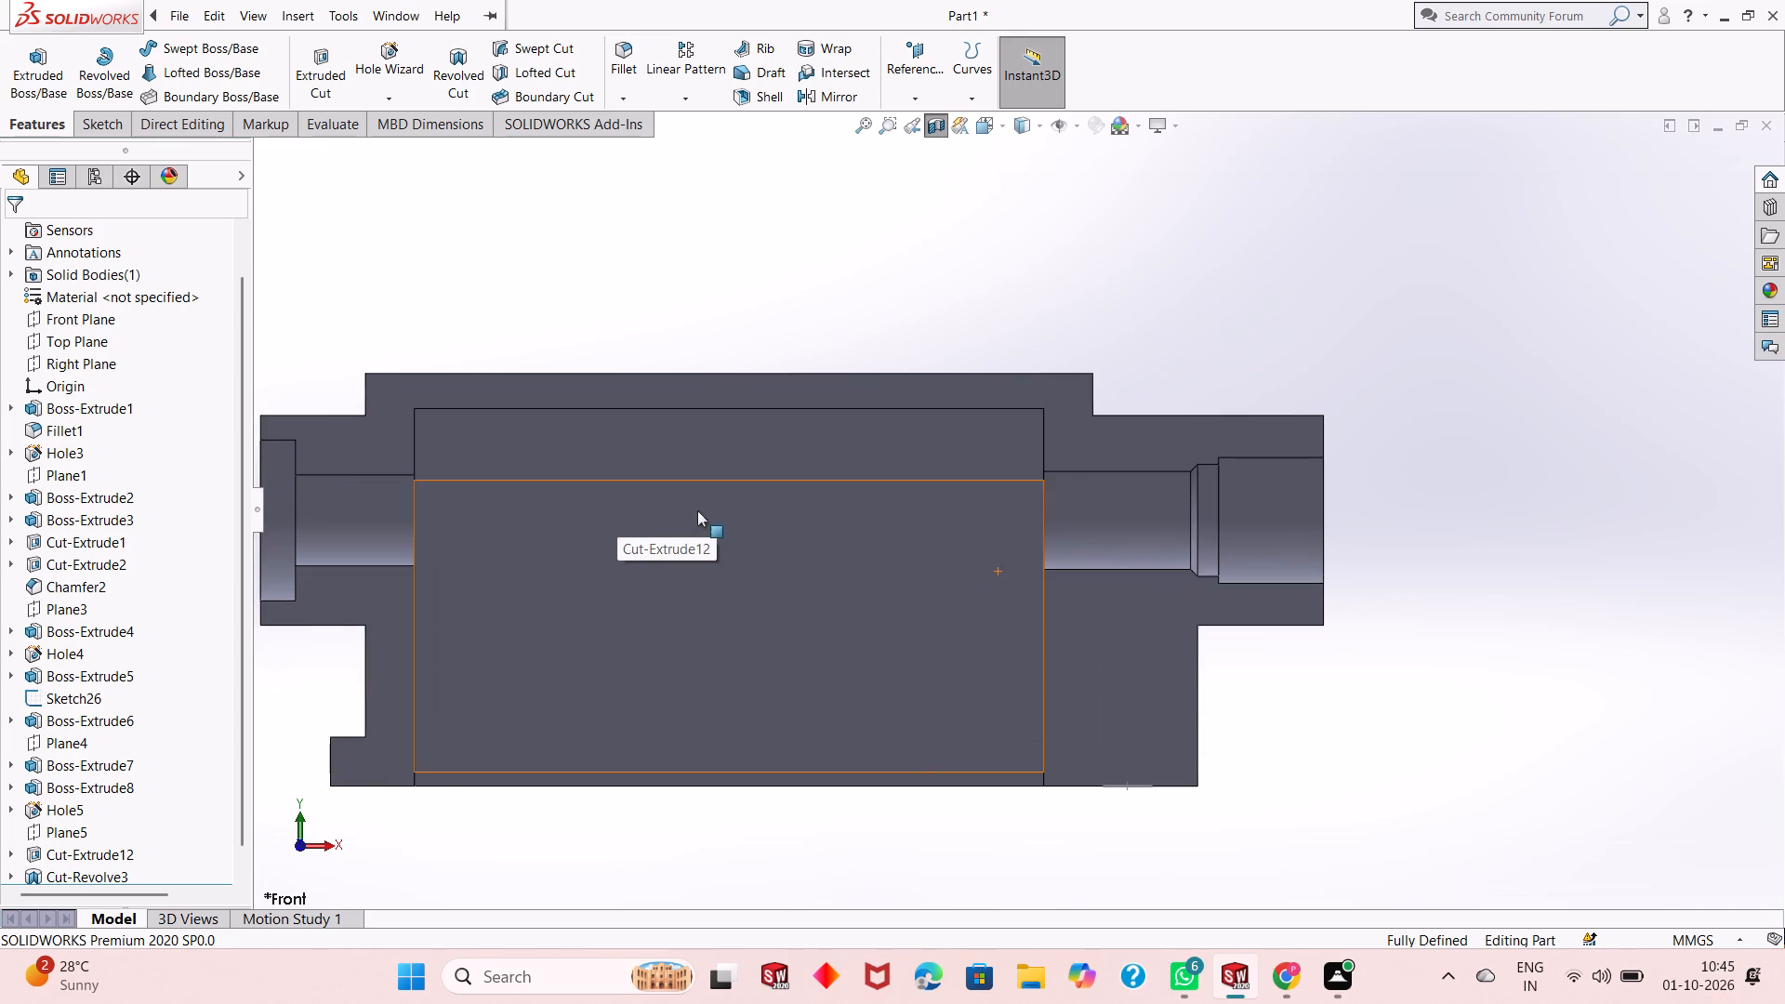
{"action": "scroll", "coordinate": [813, 511], "scroll_direction": "up", "scroll_amount": 1}
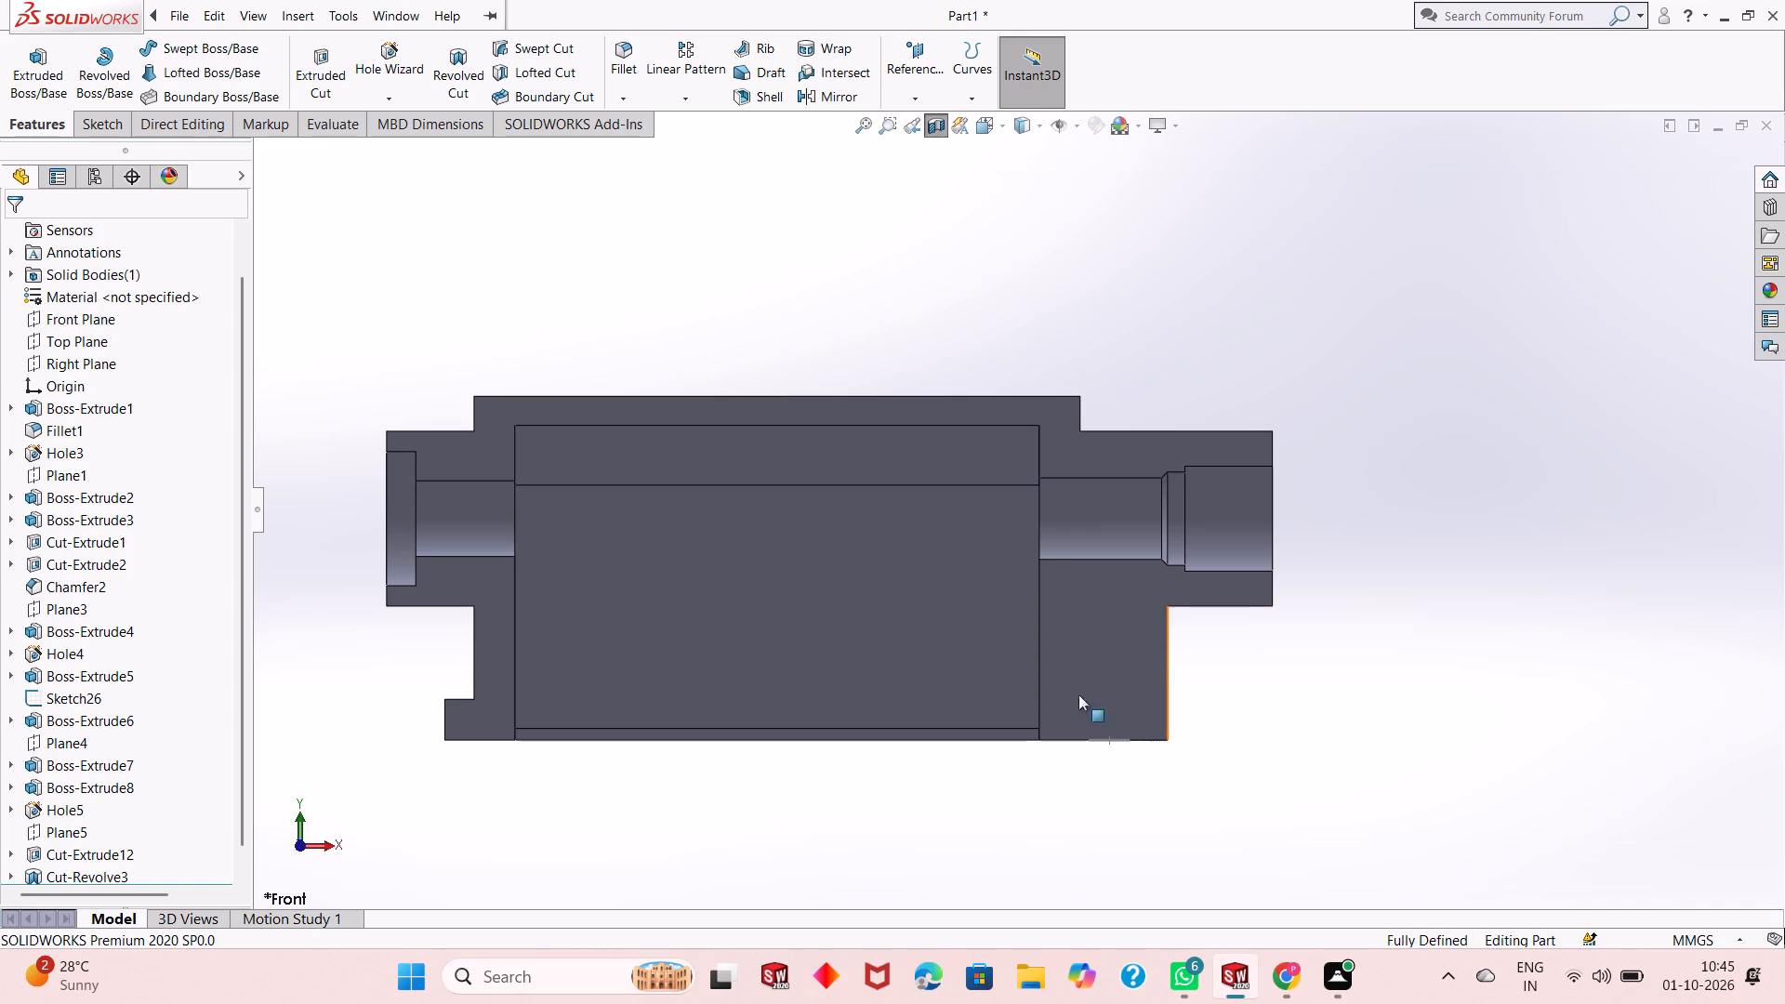
{"action": "middle_click_drag", "start_coordinate": [1214, 710], "coordinate": [1215, 557]}
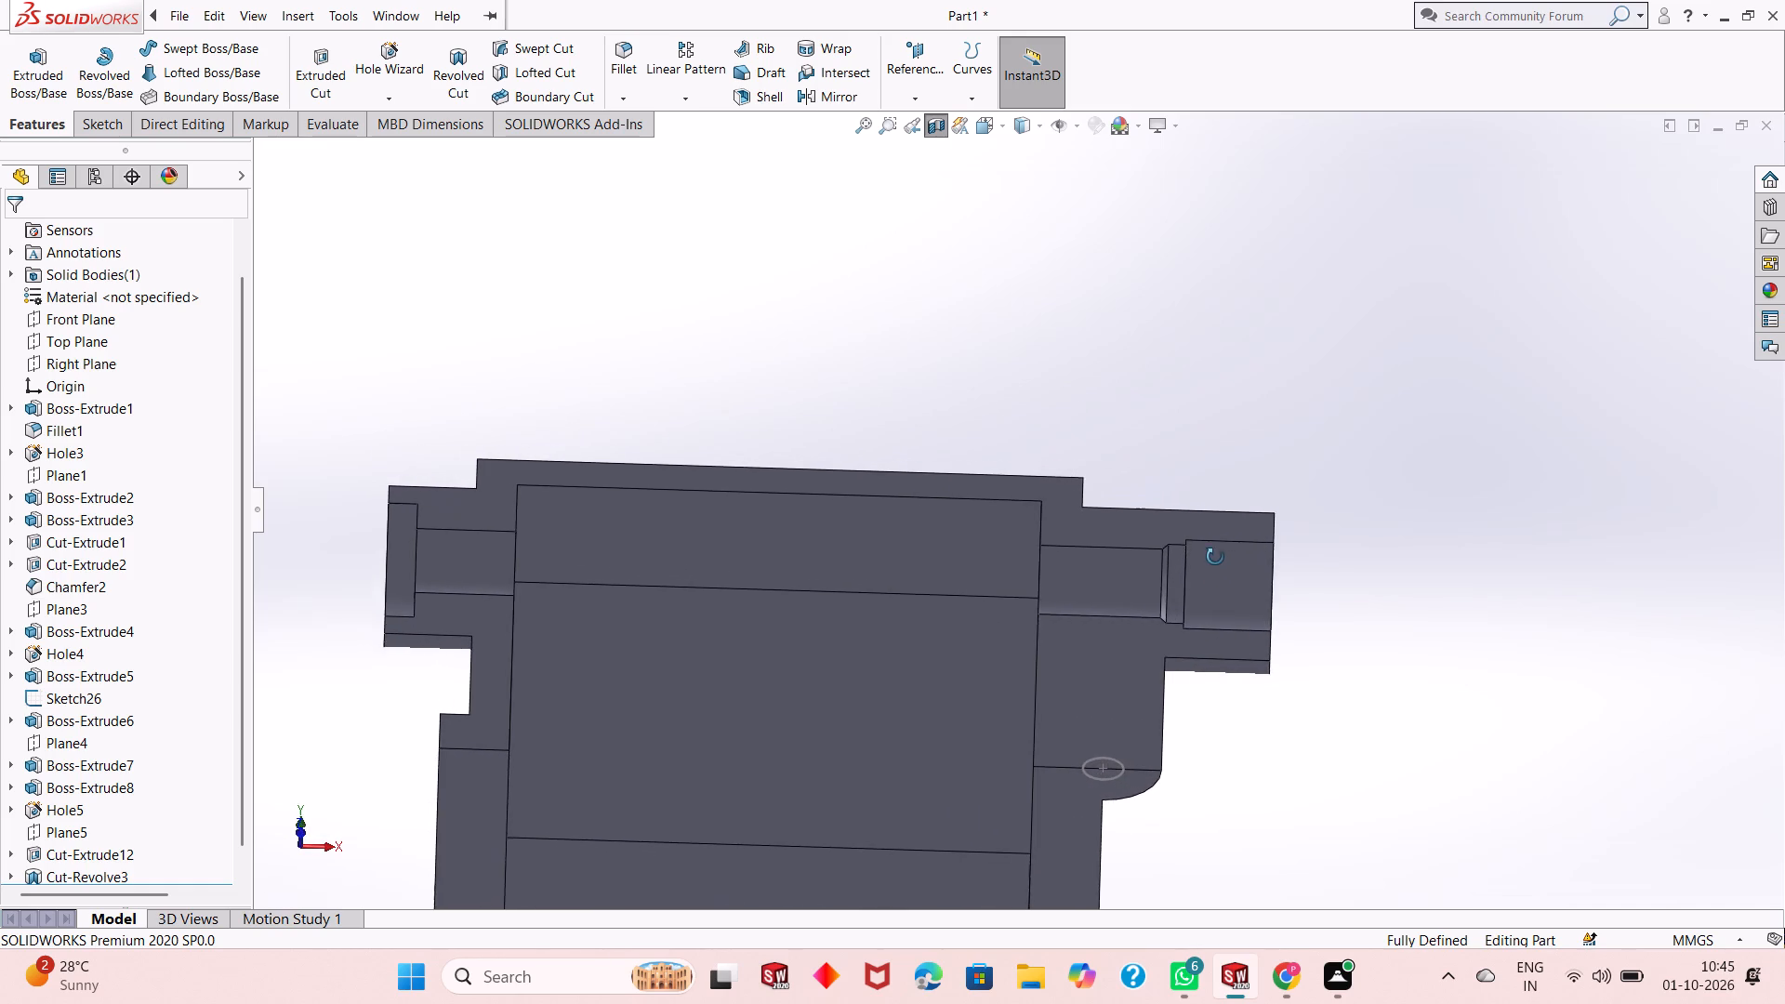
{"action": "middle_click_drag", "start_coordinate": [1215, 557], "coordinate": [1211, 725]}
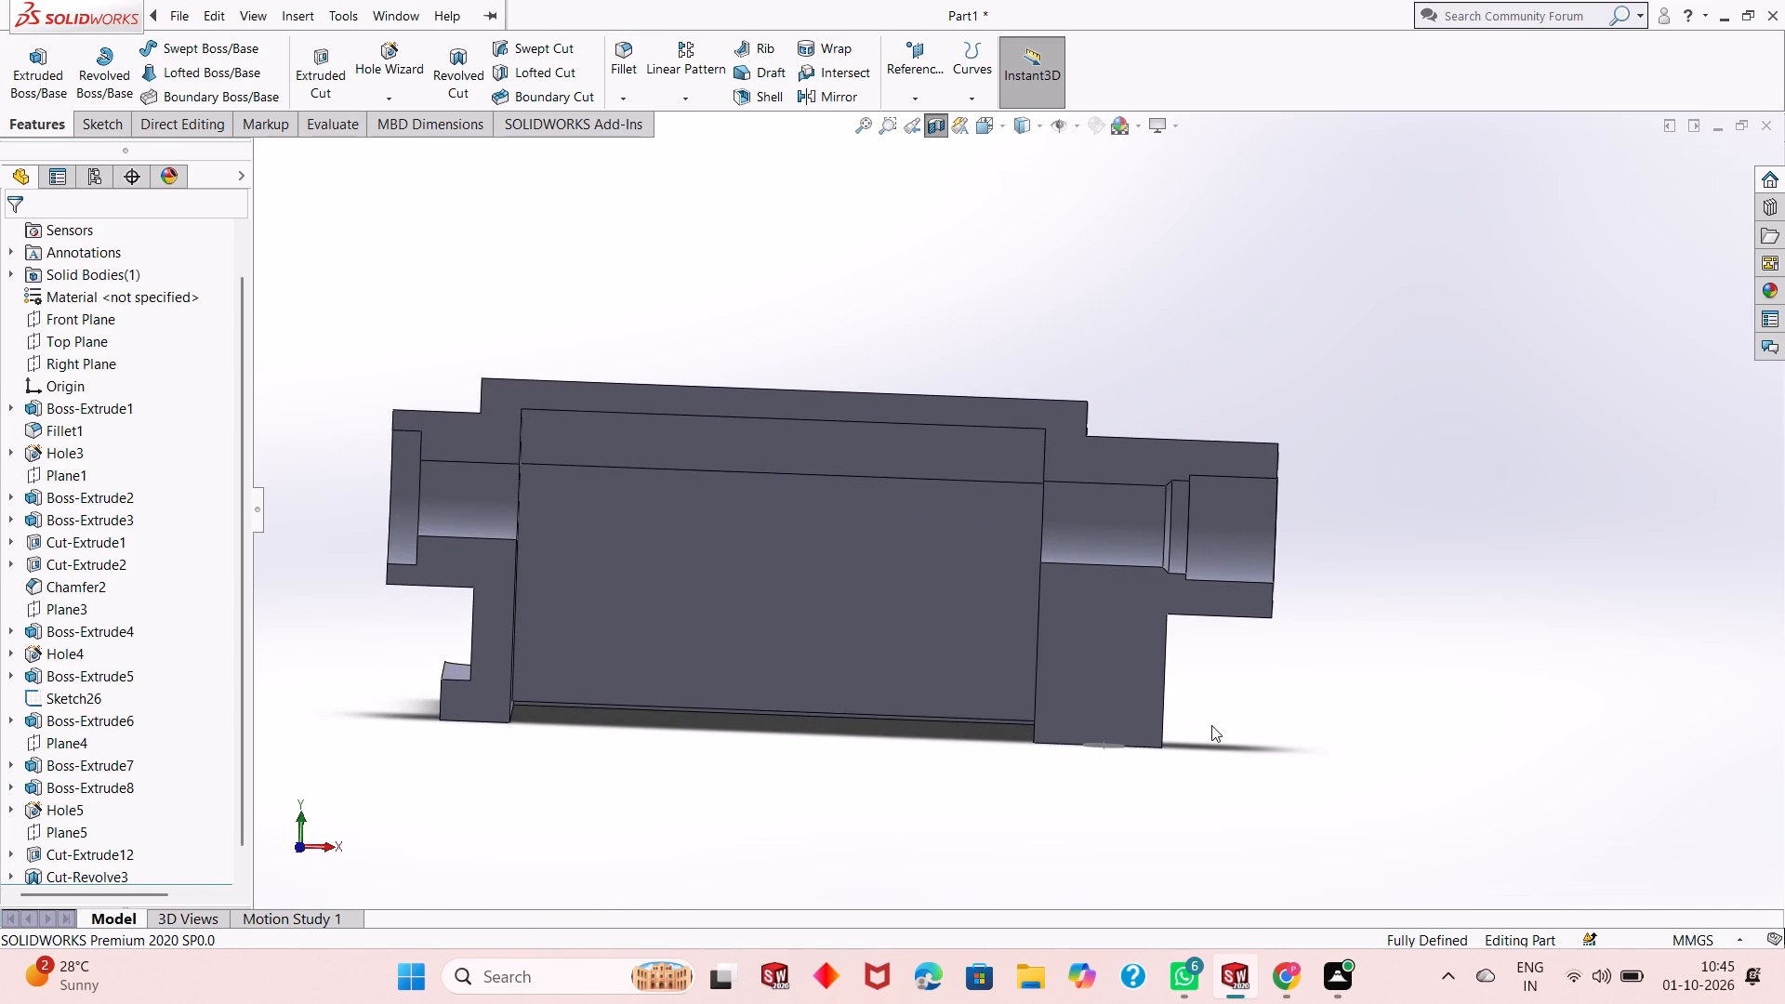
{"action": "middle_click_drag", "start_coordinate": [1198, 702], "coordinate": [1286, 703]}
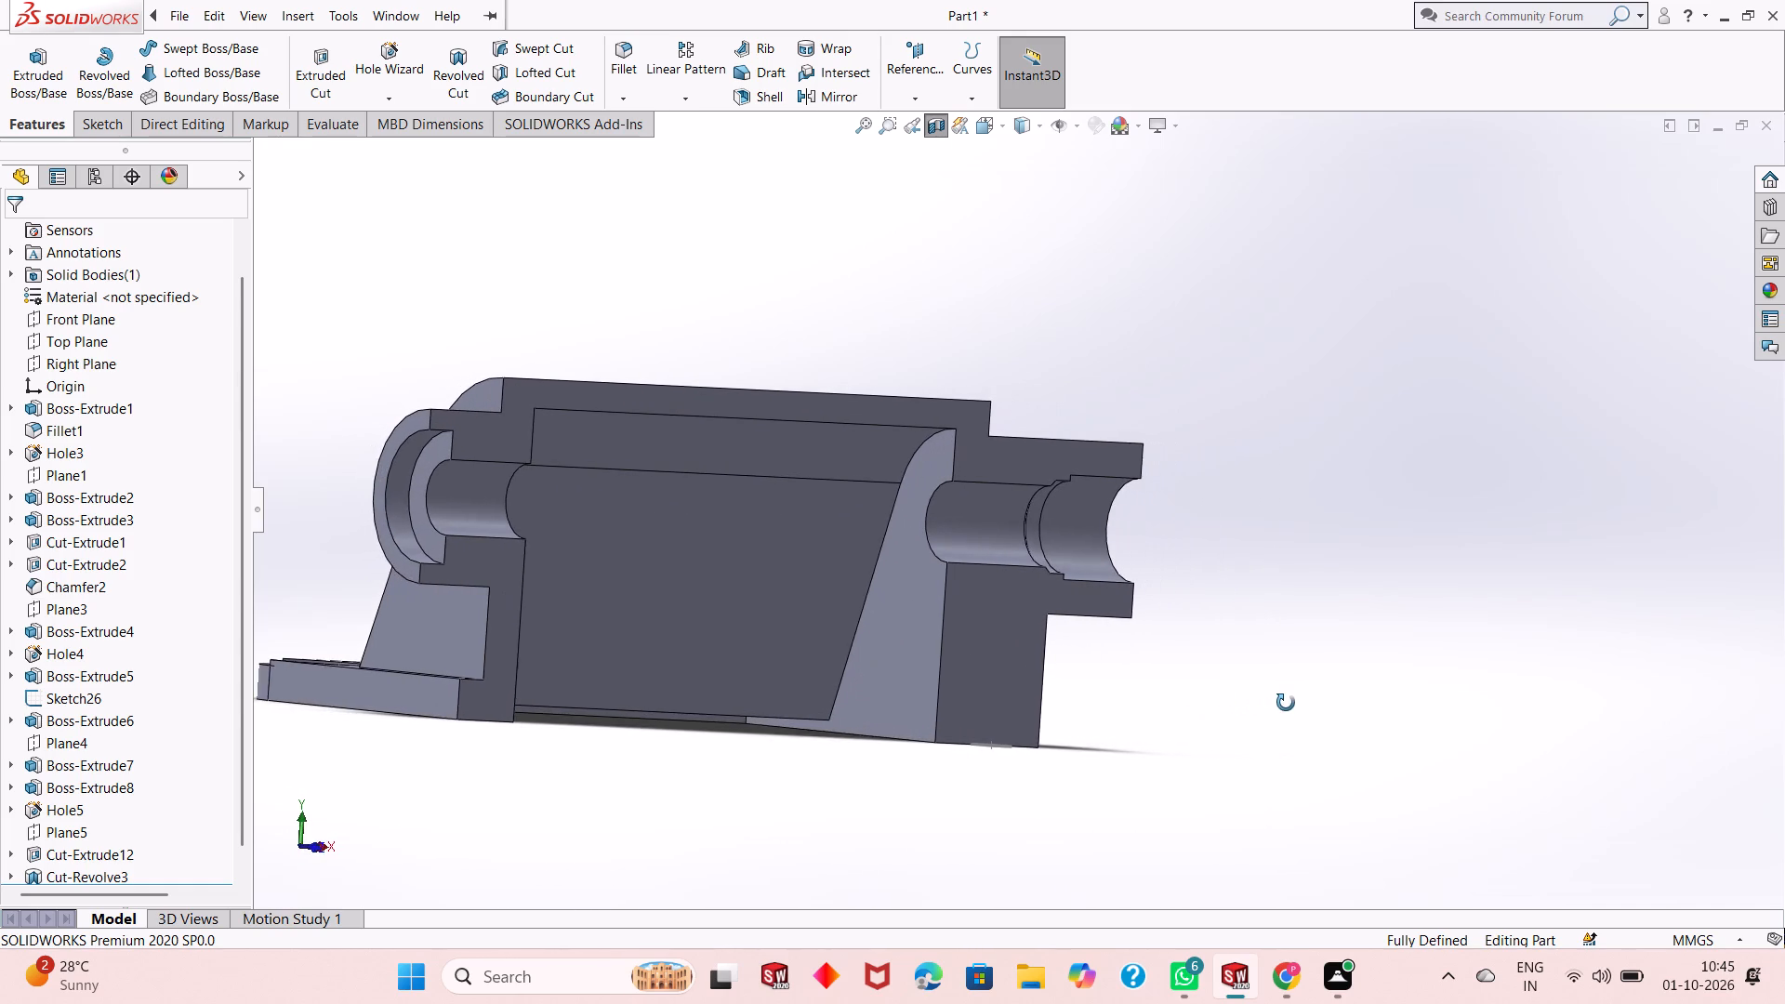
Turn off the section view so the whole housing is shown.
{"action": "middle_click_drag", "start_coordinate": [1286, 703], "coordinate": [1204, 688]}
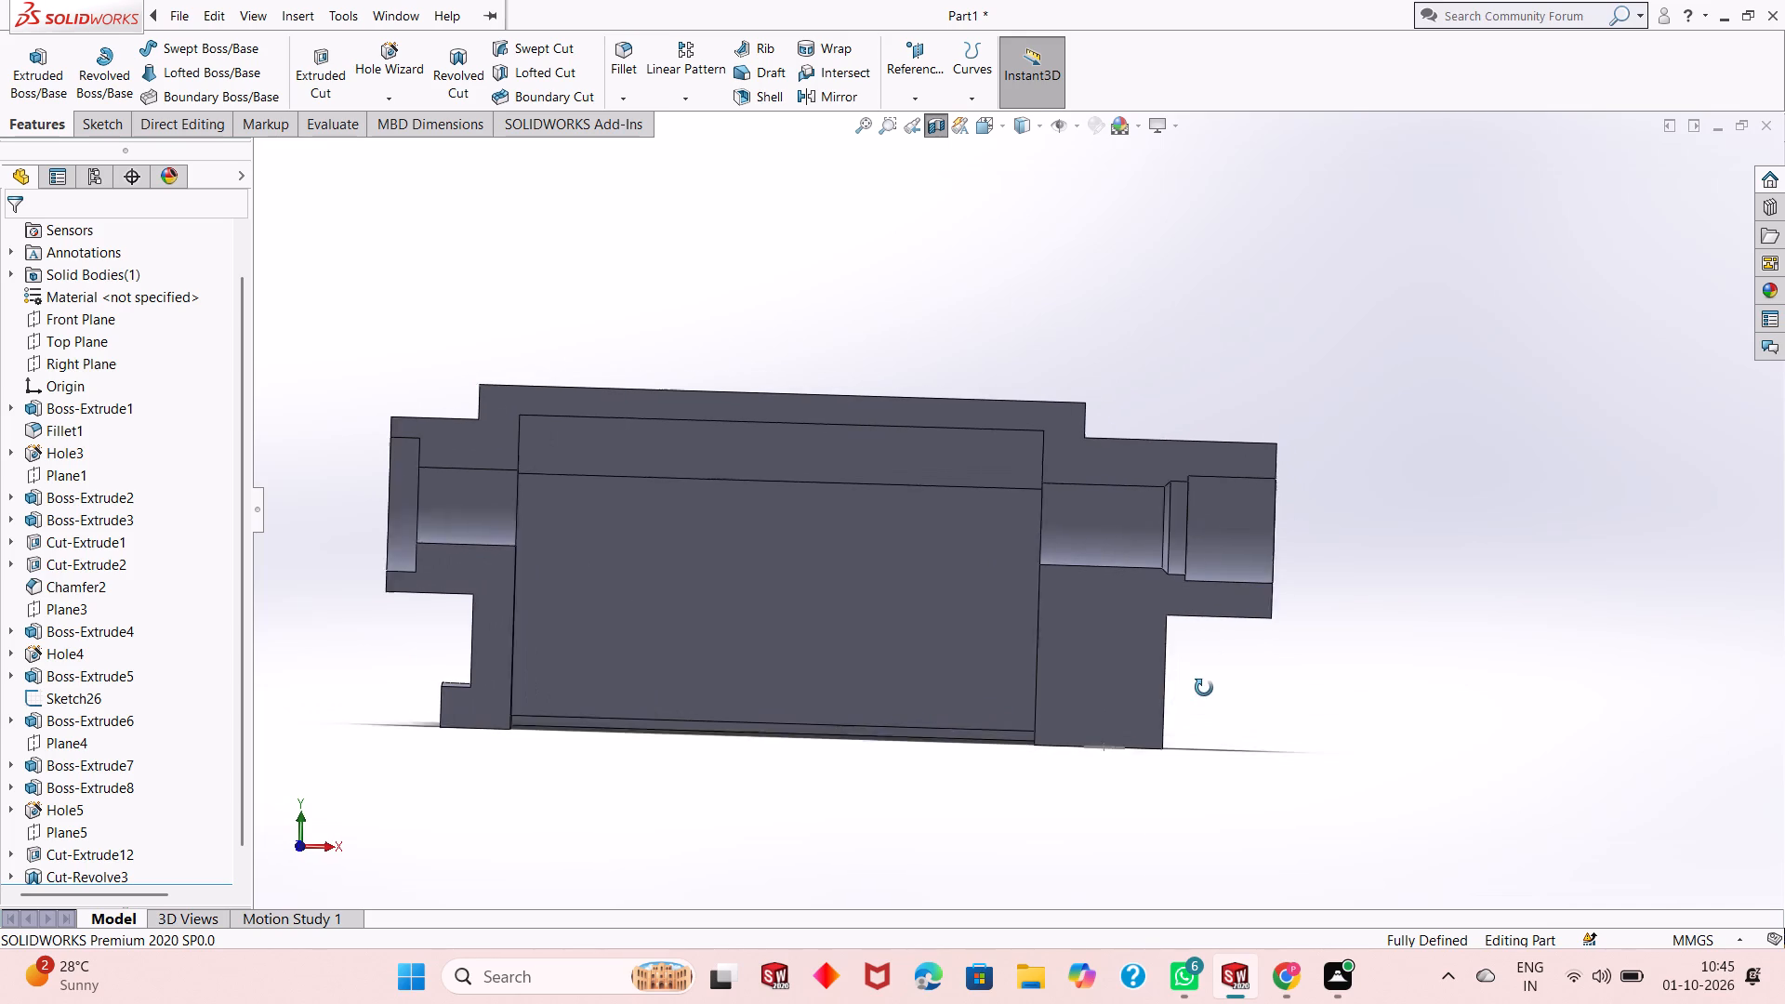
{"action": "middle_click_drag", "start_coordinate": [1204, 688], "coordinate": [1206, 687]}
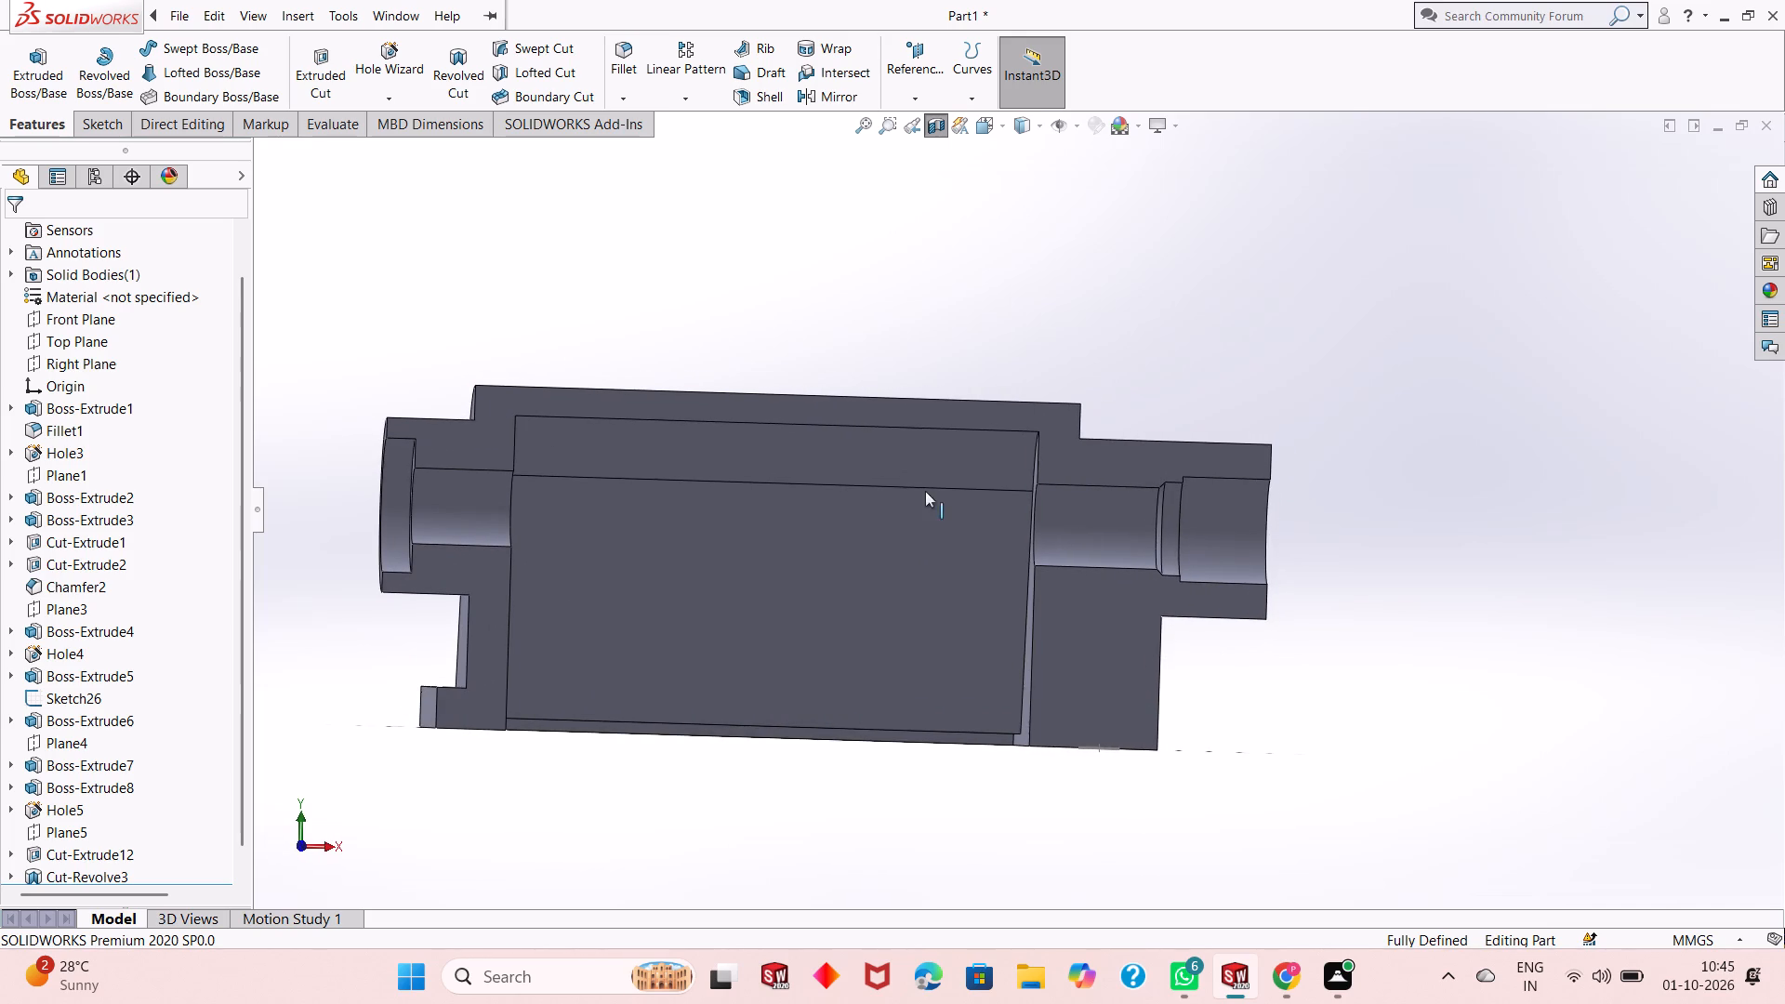
{"action": "scroll", "coordinate": [933, 490], "scroll_direction": "down", "scroll_amount": 2}
{"action": "scroll", "coordinate": [1000, 548], "scroll_direction": "up", "scroll_amount": 3}
{"action": "middle_click_drag", "start_coordinate": [1263, 629], "coordinate": [1252, 636]}
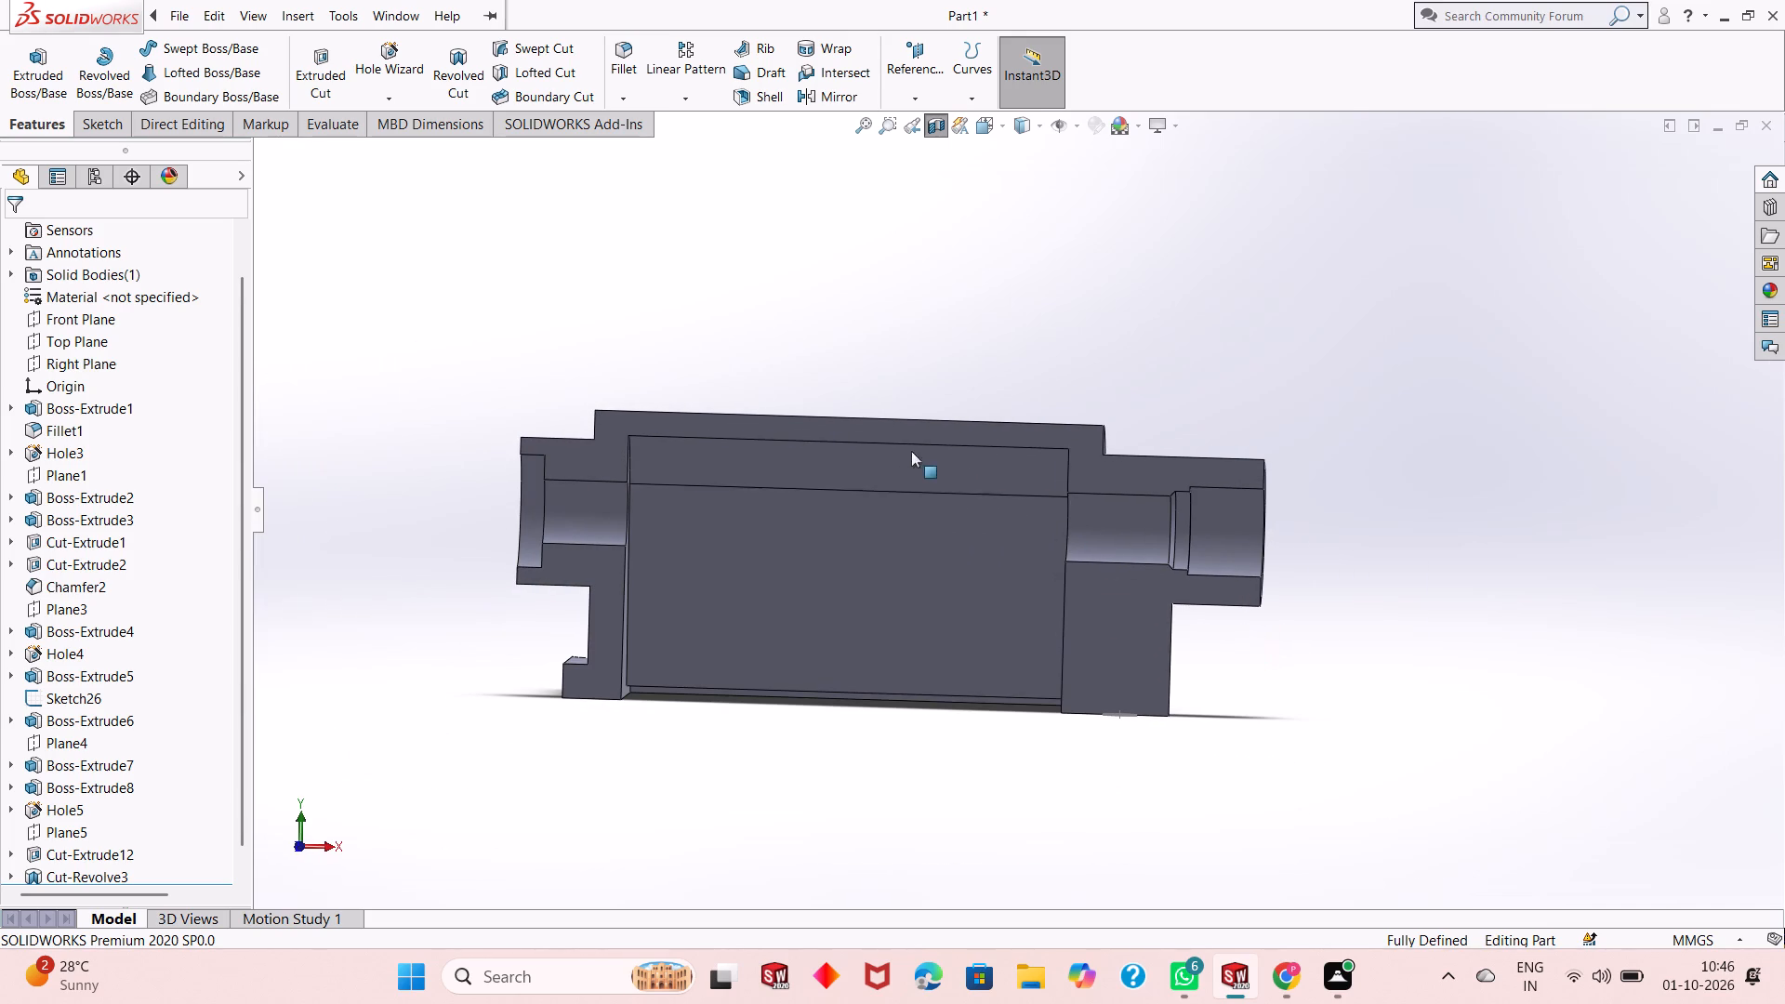
{"action": "left_click", "coordinate": [934, 118]}
Open the 7 mm circle sketch on the underside of the small vertical boss for editing.
{"action": "middle_click_drag", "start_coordinate": [1135, 745], "coordinate": [1135, 746]}
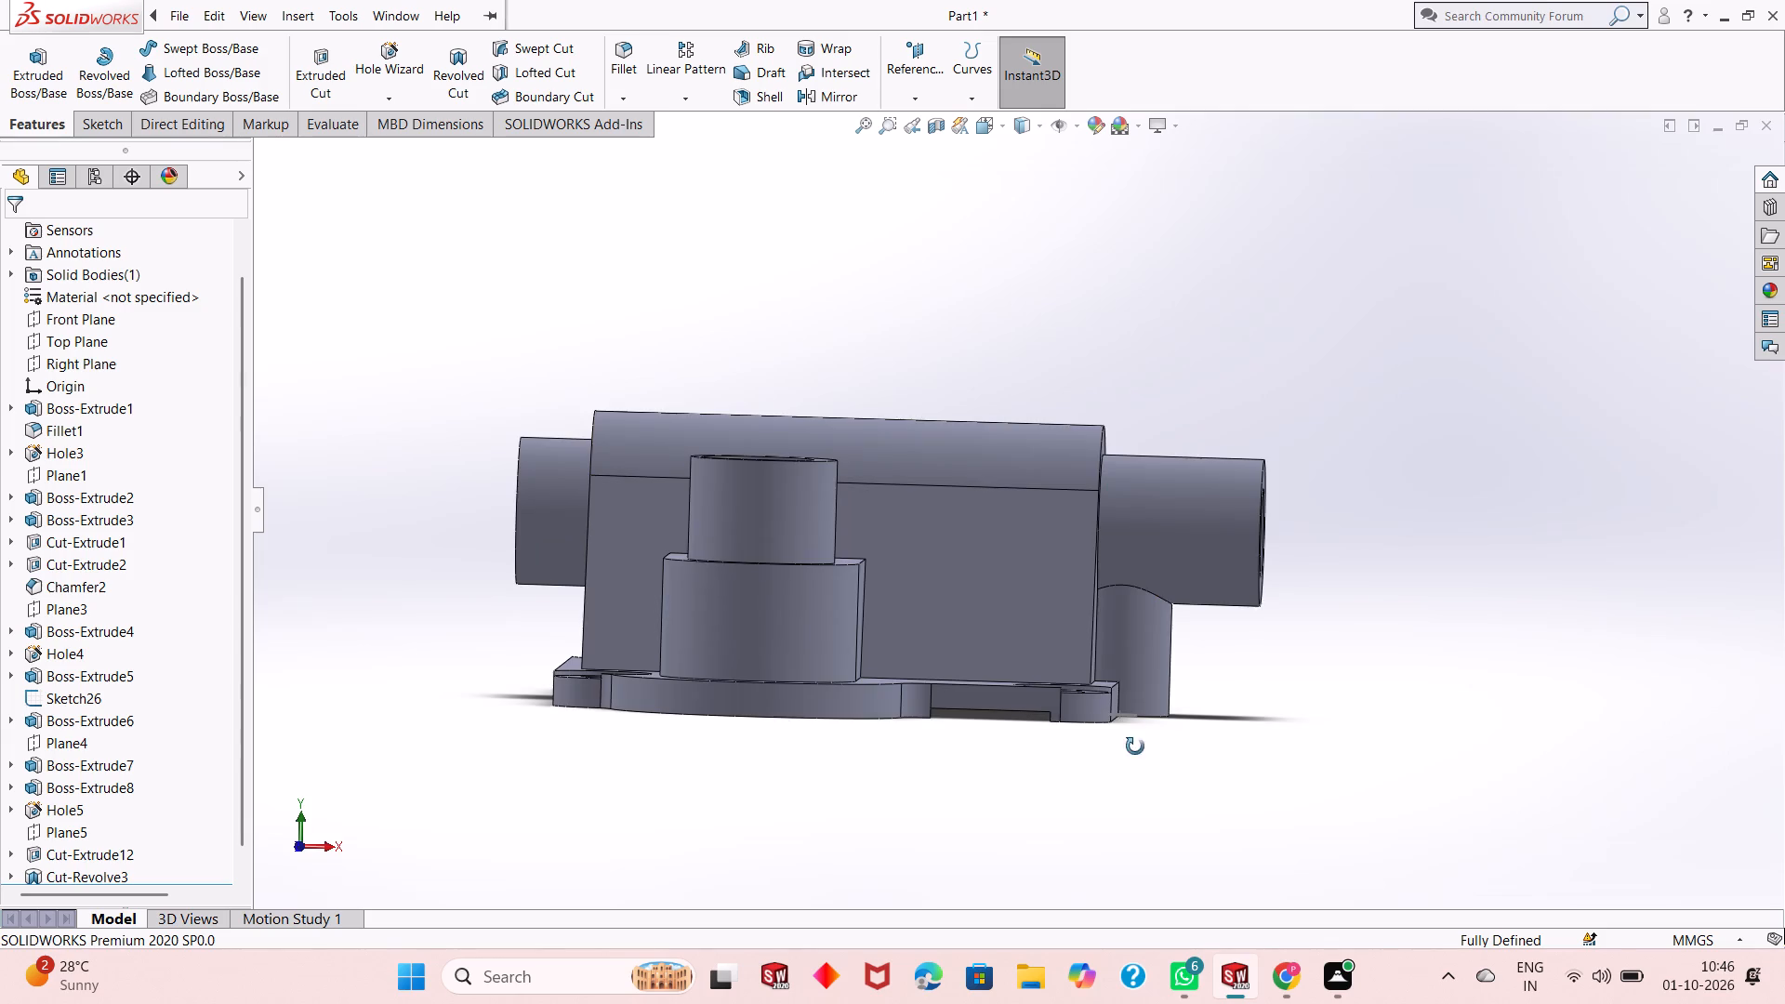
{"action": "middle_click_drag", "start_coordinate": [1135, 746], "coordinate": [1110, 398]}
{"action": "scroll", "coordinate": [1107, 379], "scroll_direction": "up", "scroll_amount": 1}
{"action": "scroll", "coordinate": [1108, 624], "scroll_direction": "down", "scroll_amount": 3}
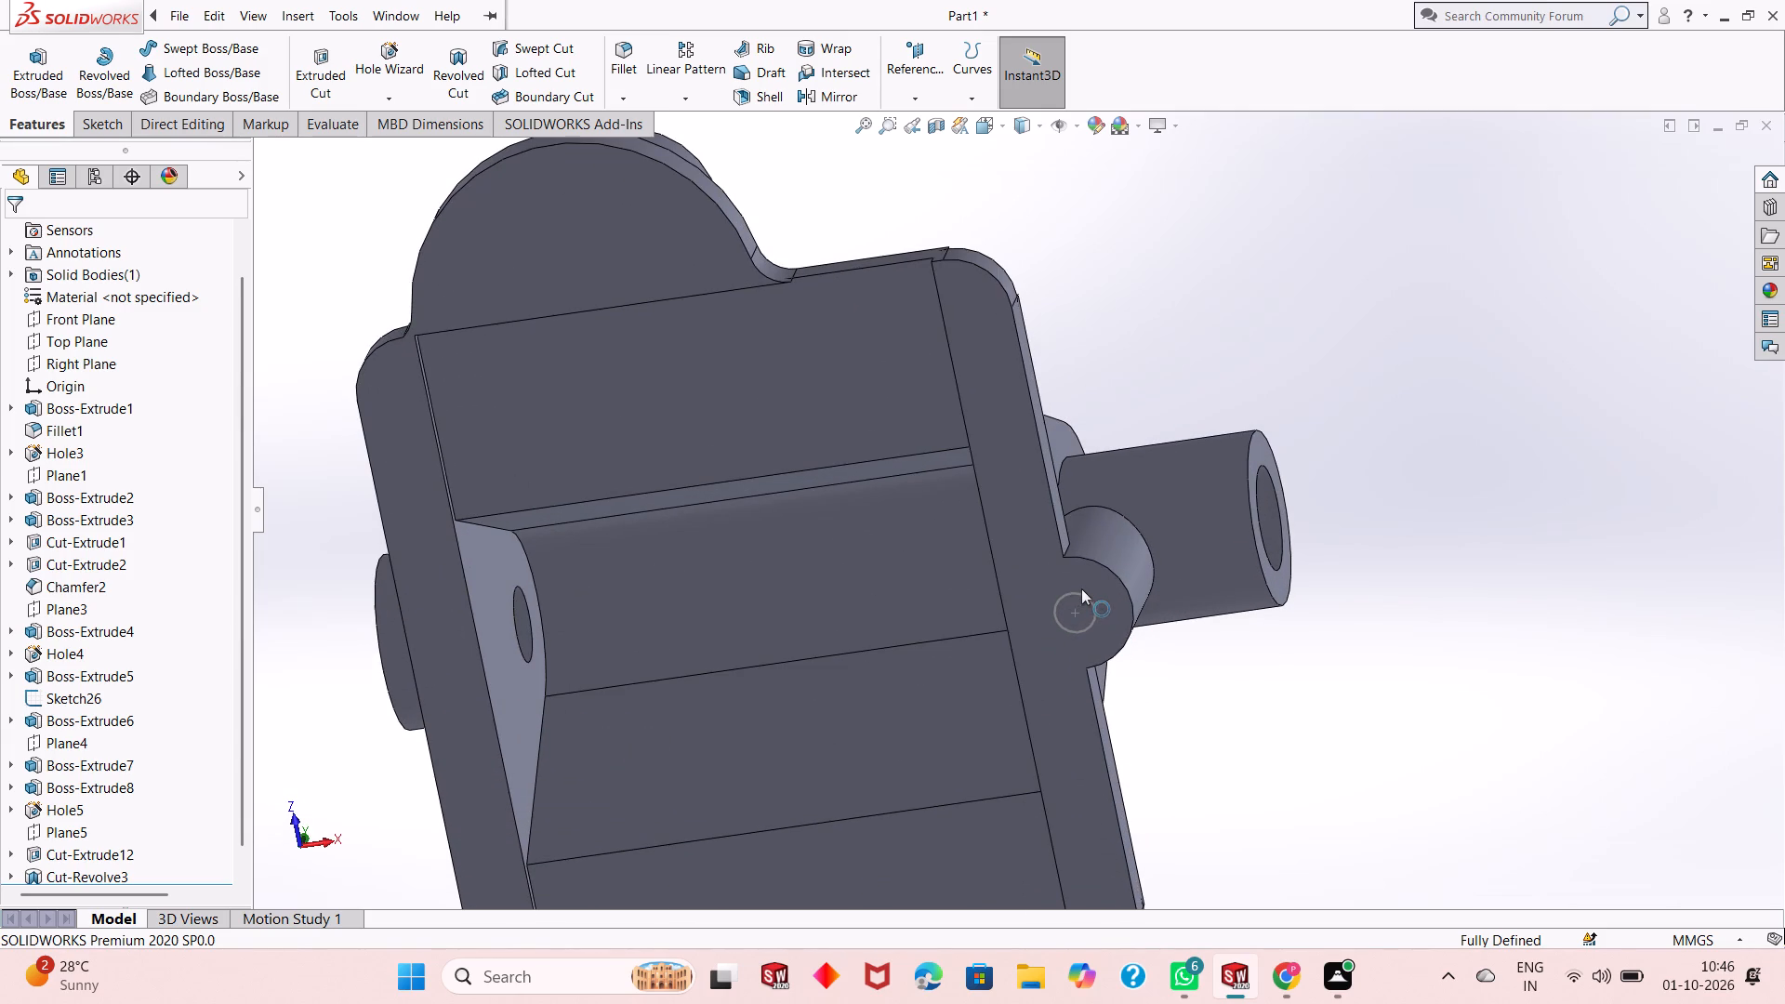
{"action": "left_click", "coordinate": [1078, 623]}
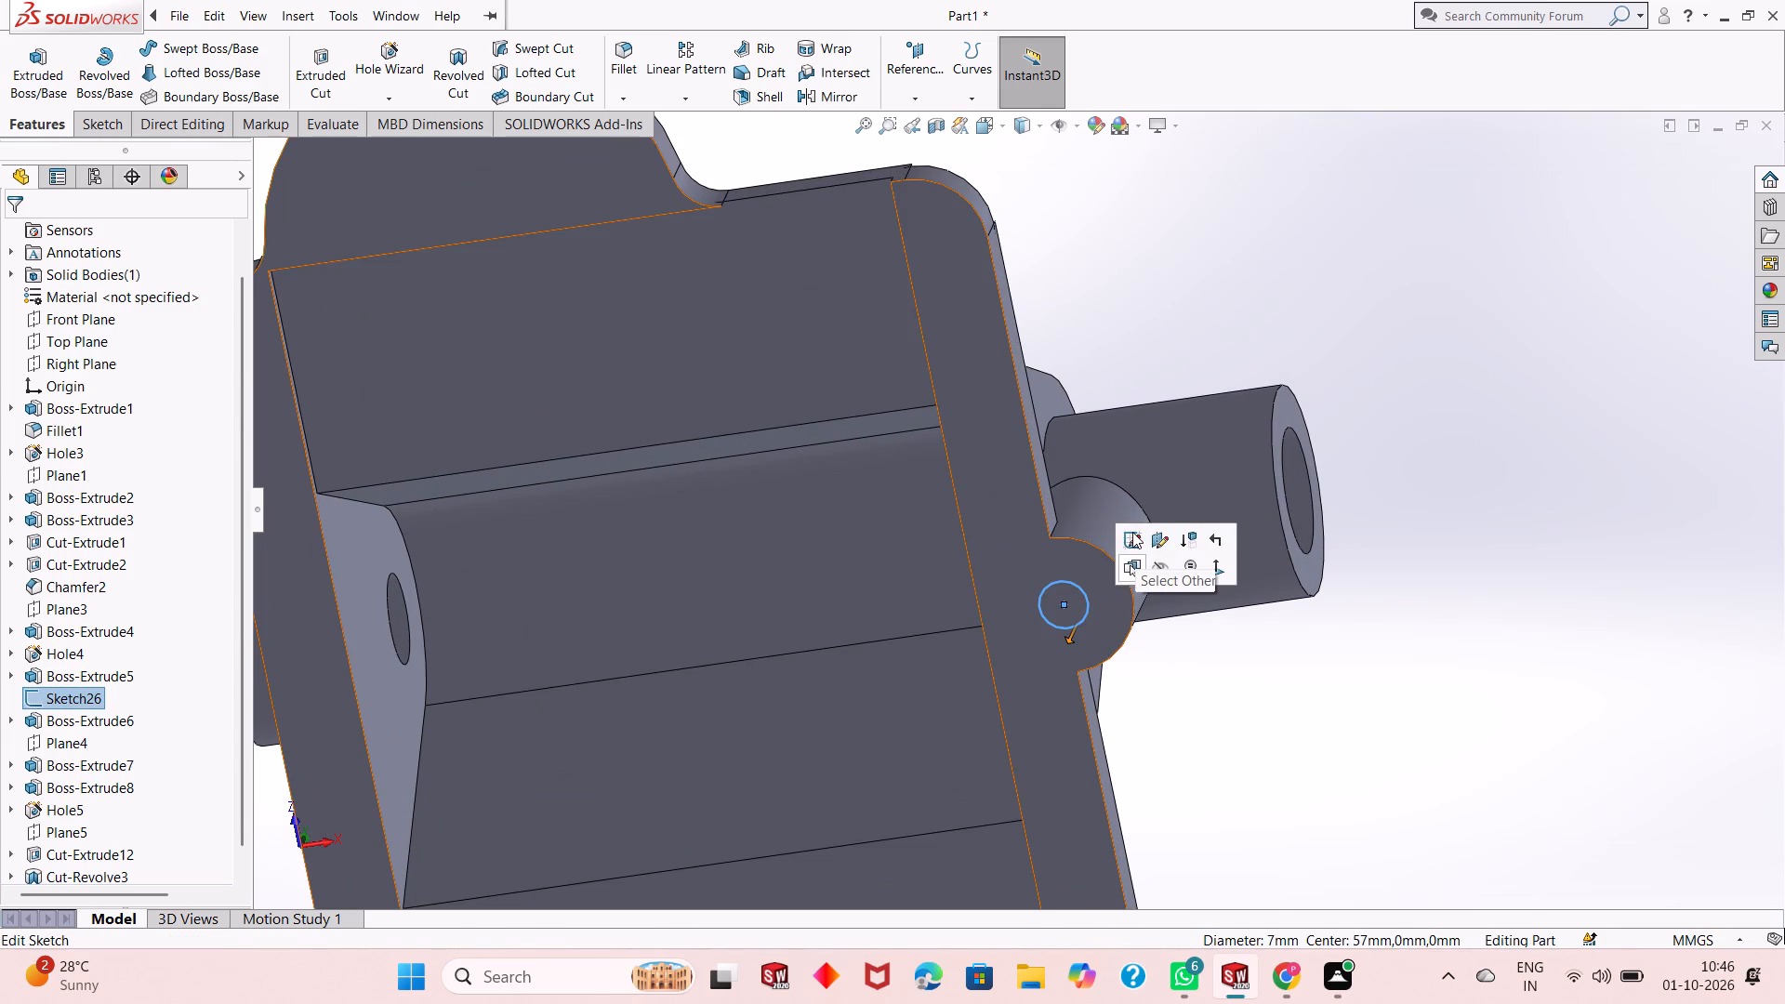
{"action": "left_click", "coordinate": [1132, 532]}
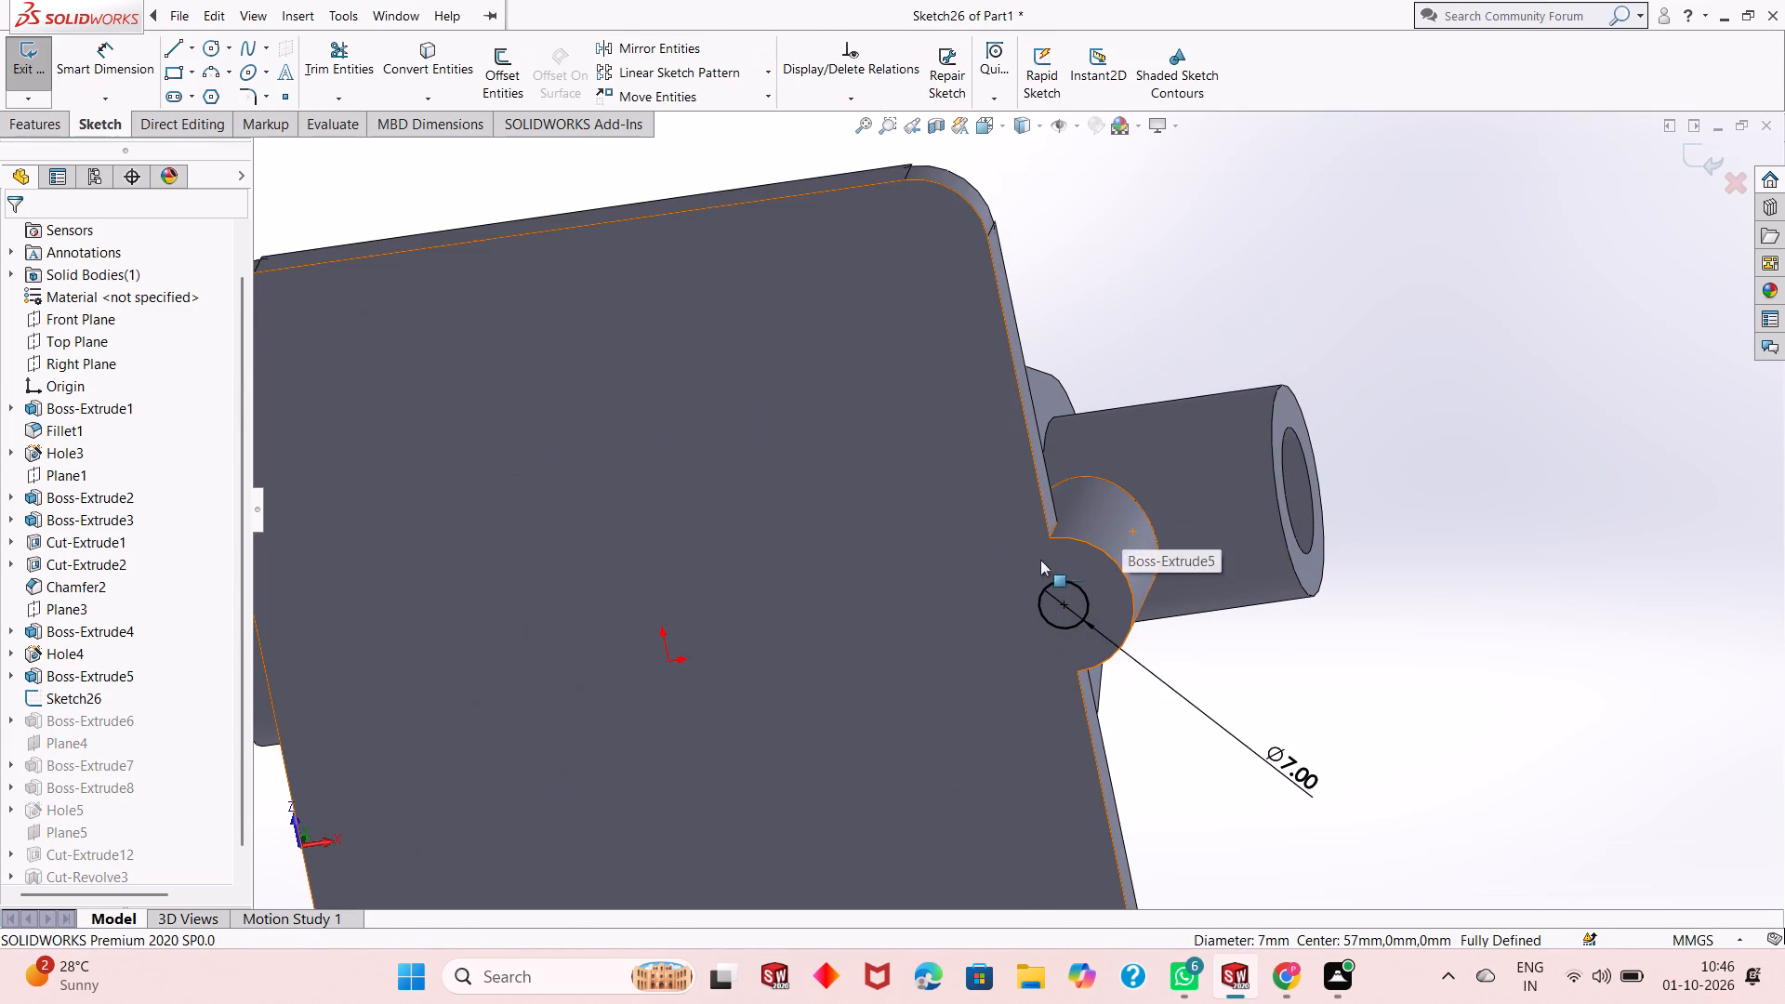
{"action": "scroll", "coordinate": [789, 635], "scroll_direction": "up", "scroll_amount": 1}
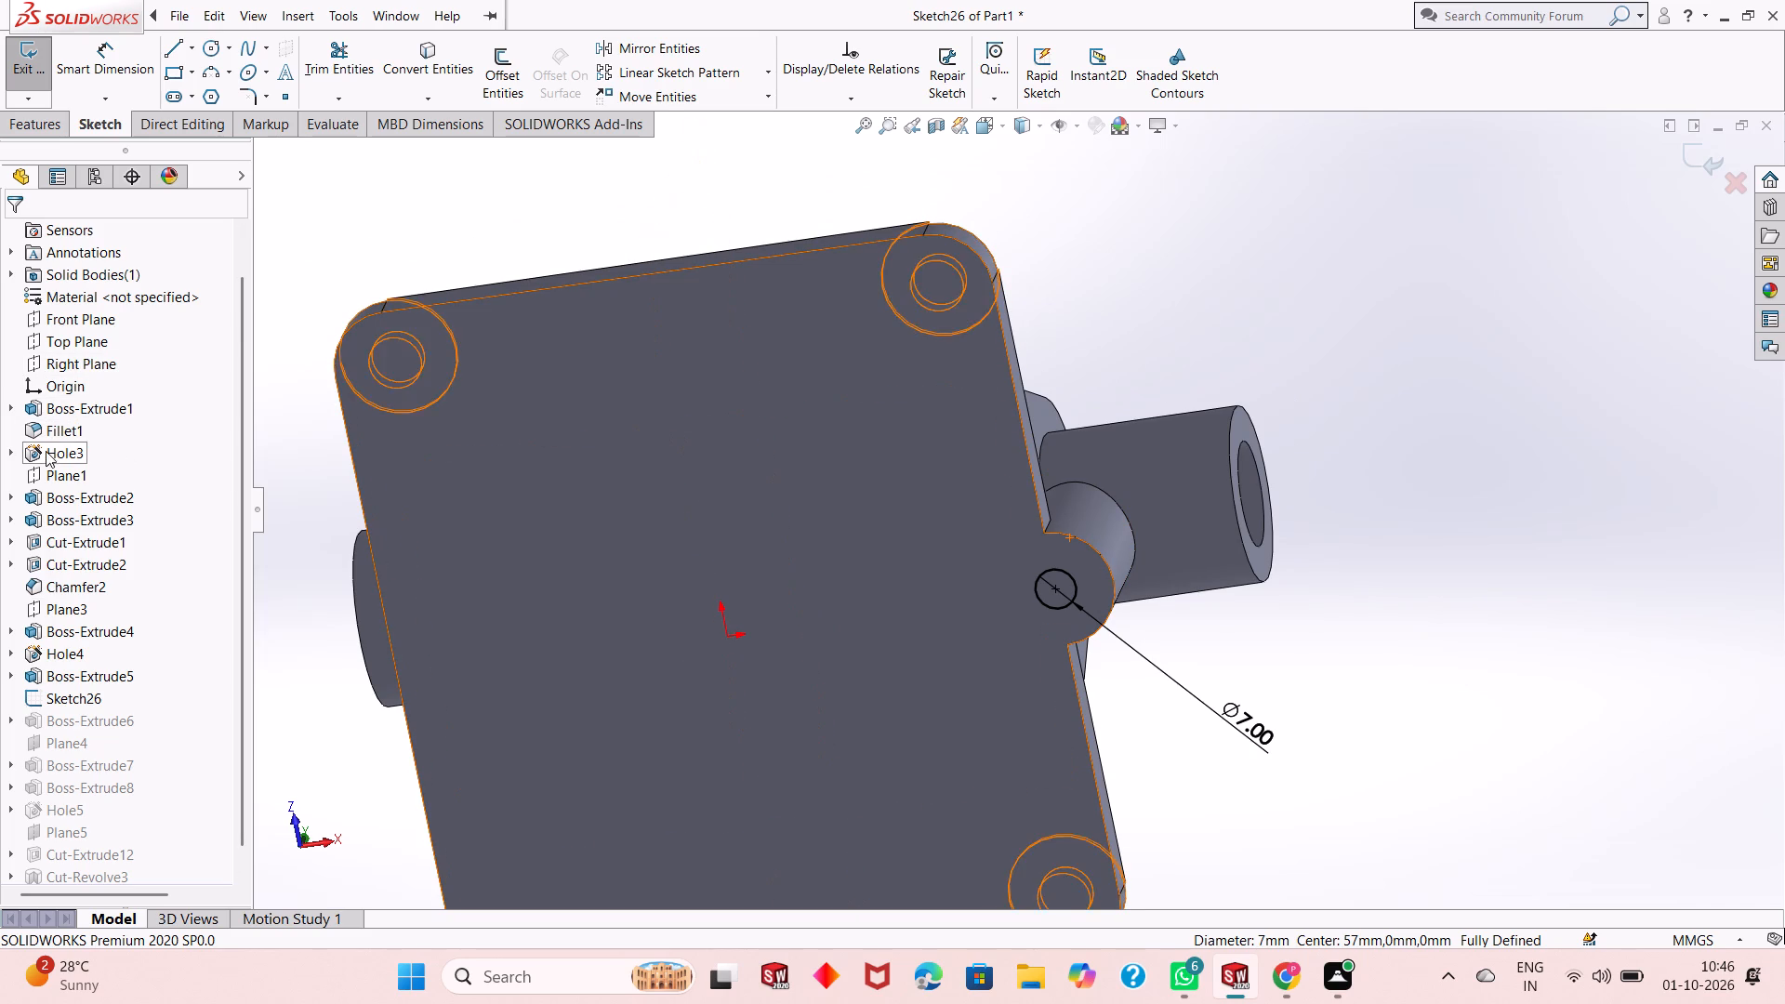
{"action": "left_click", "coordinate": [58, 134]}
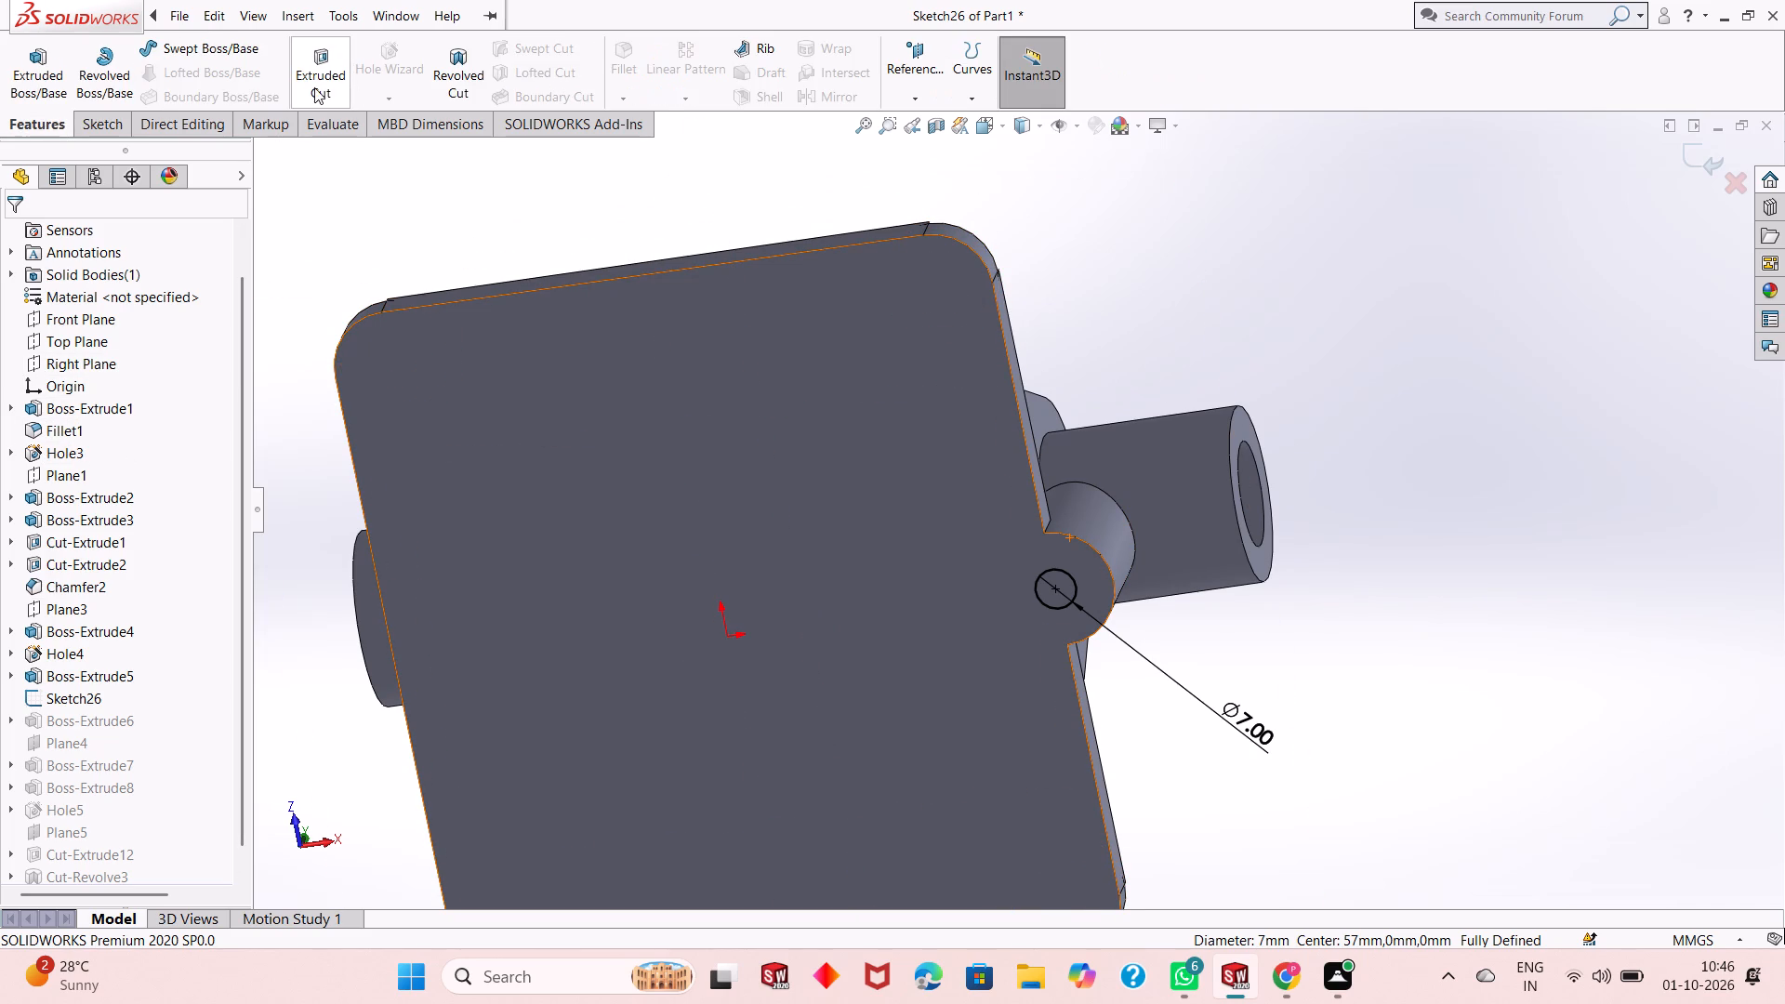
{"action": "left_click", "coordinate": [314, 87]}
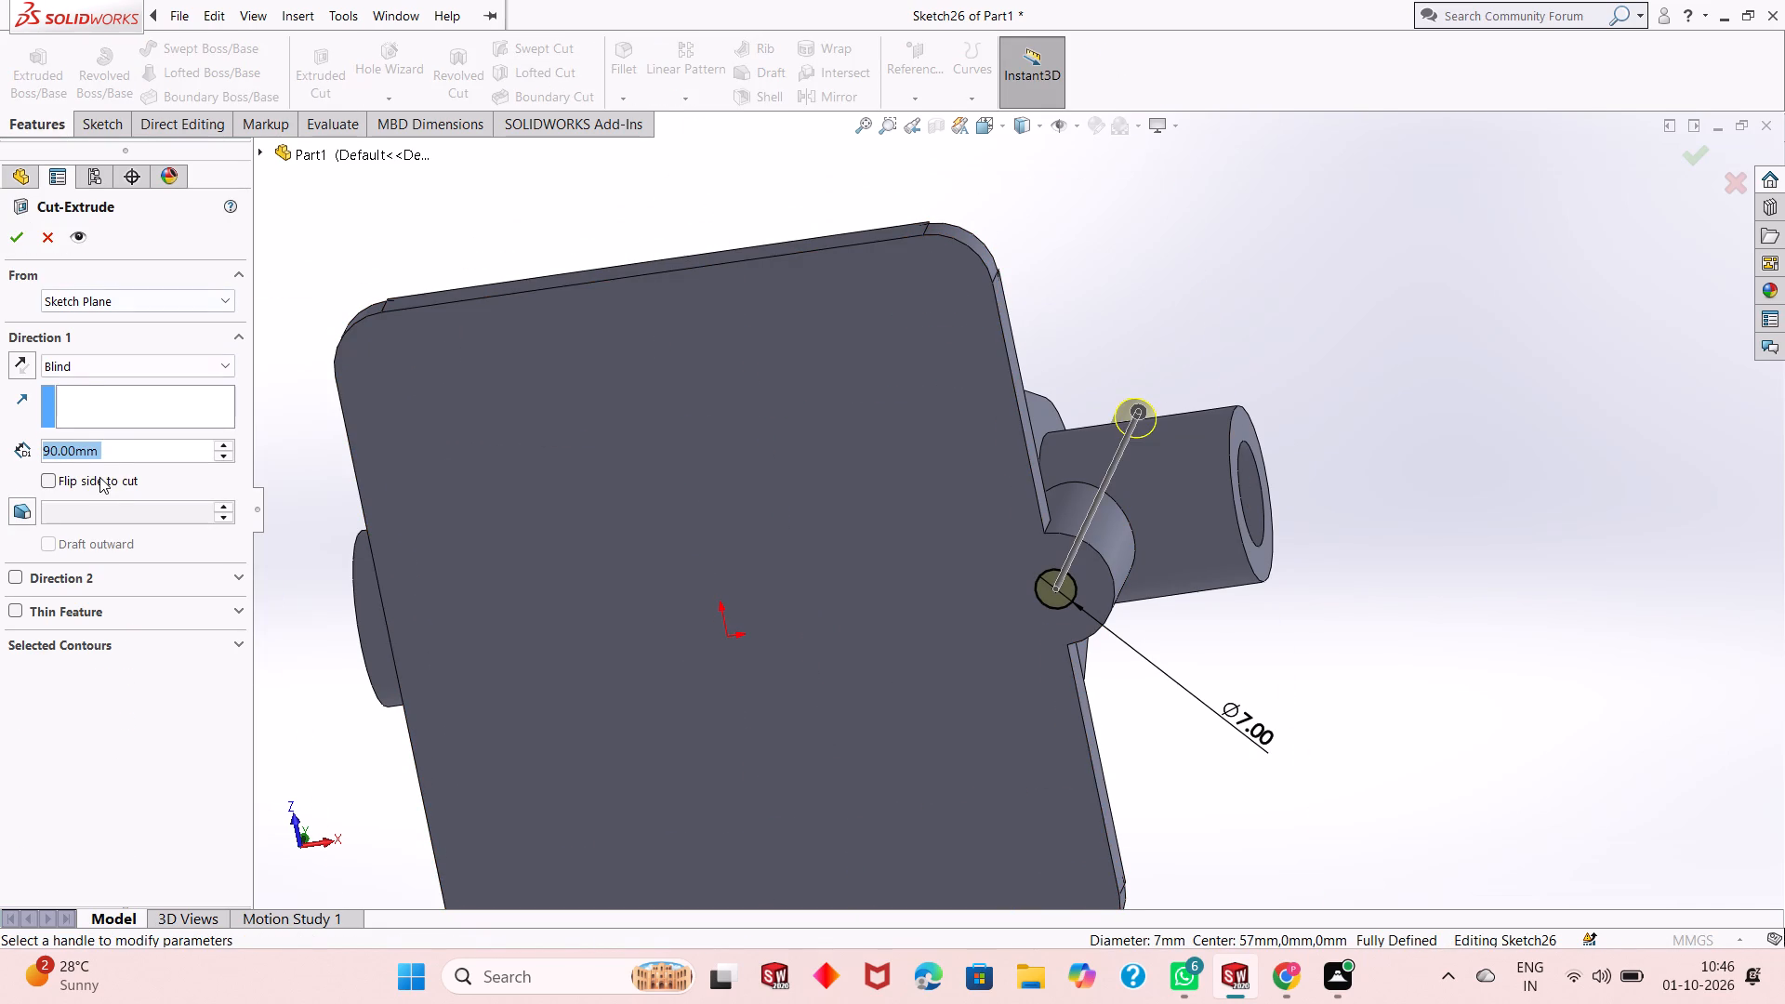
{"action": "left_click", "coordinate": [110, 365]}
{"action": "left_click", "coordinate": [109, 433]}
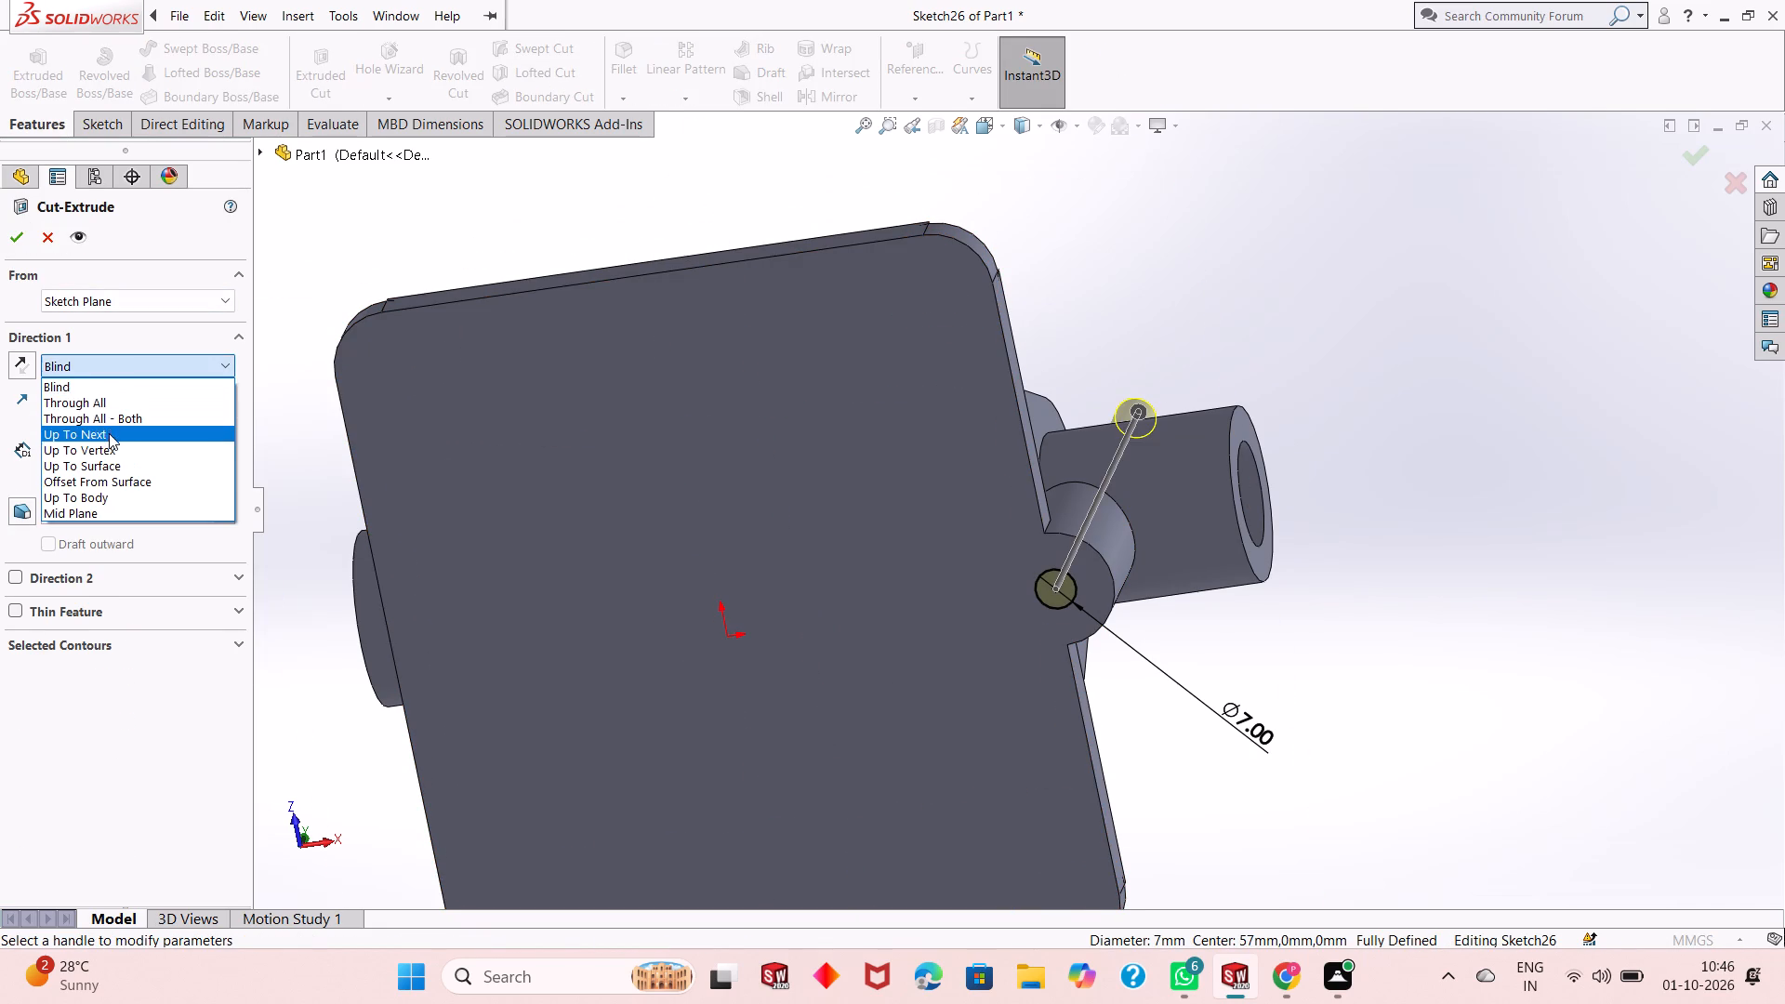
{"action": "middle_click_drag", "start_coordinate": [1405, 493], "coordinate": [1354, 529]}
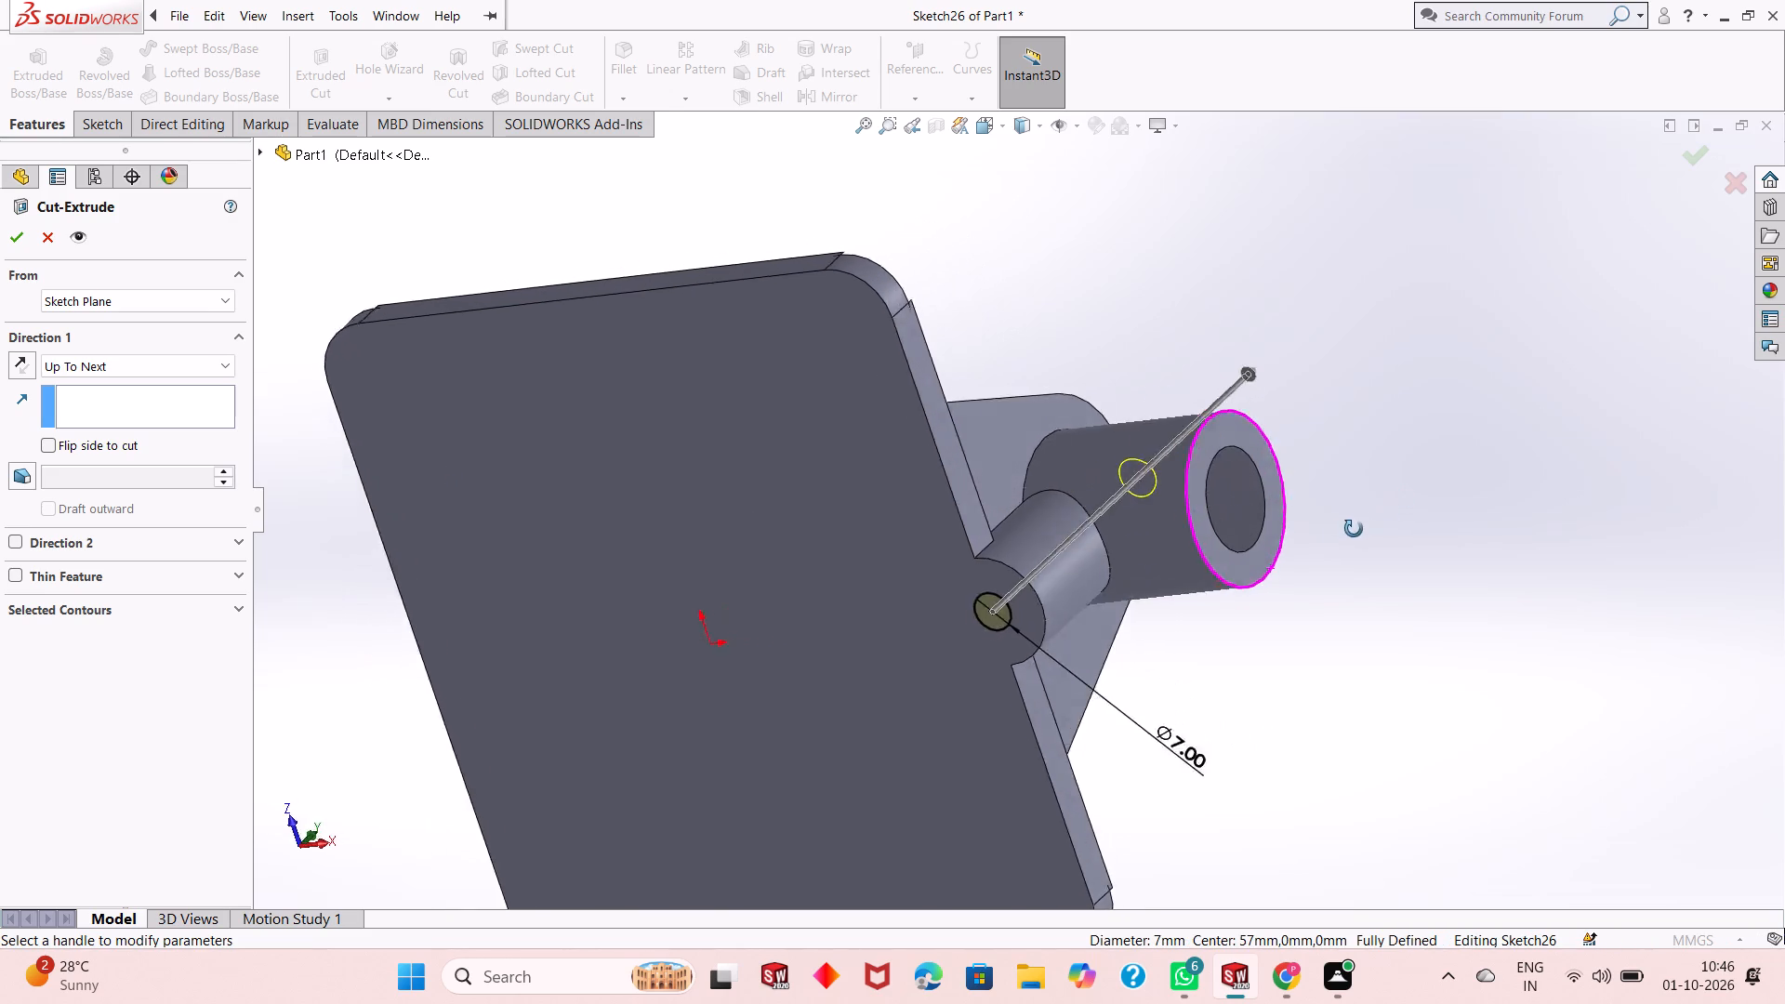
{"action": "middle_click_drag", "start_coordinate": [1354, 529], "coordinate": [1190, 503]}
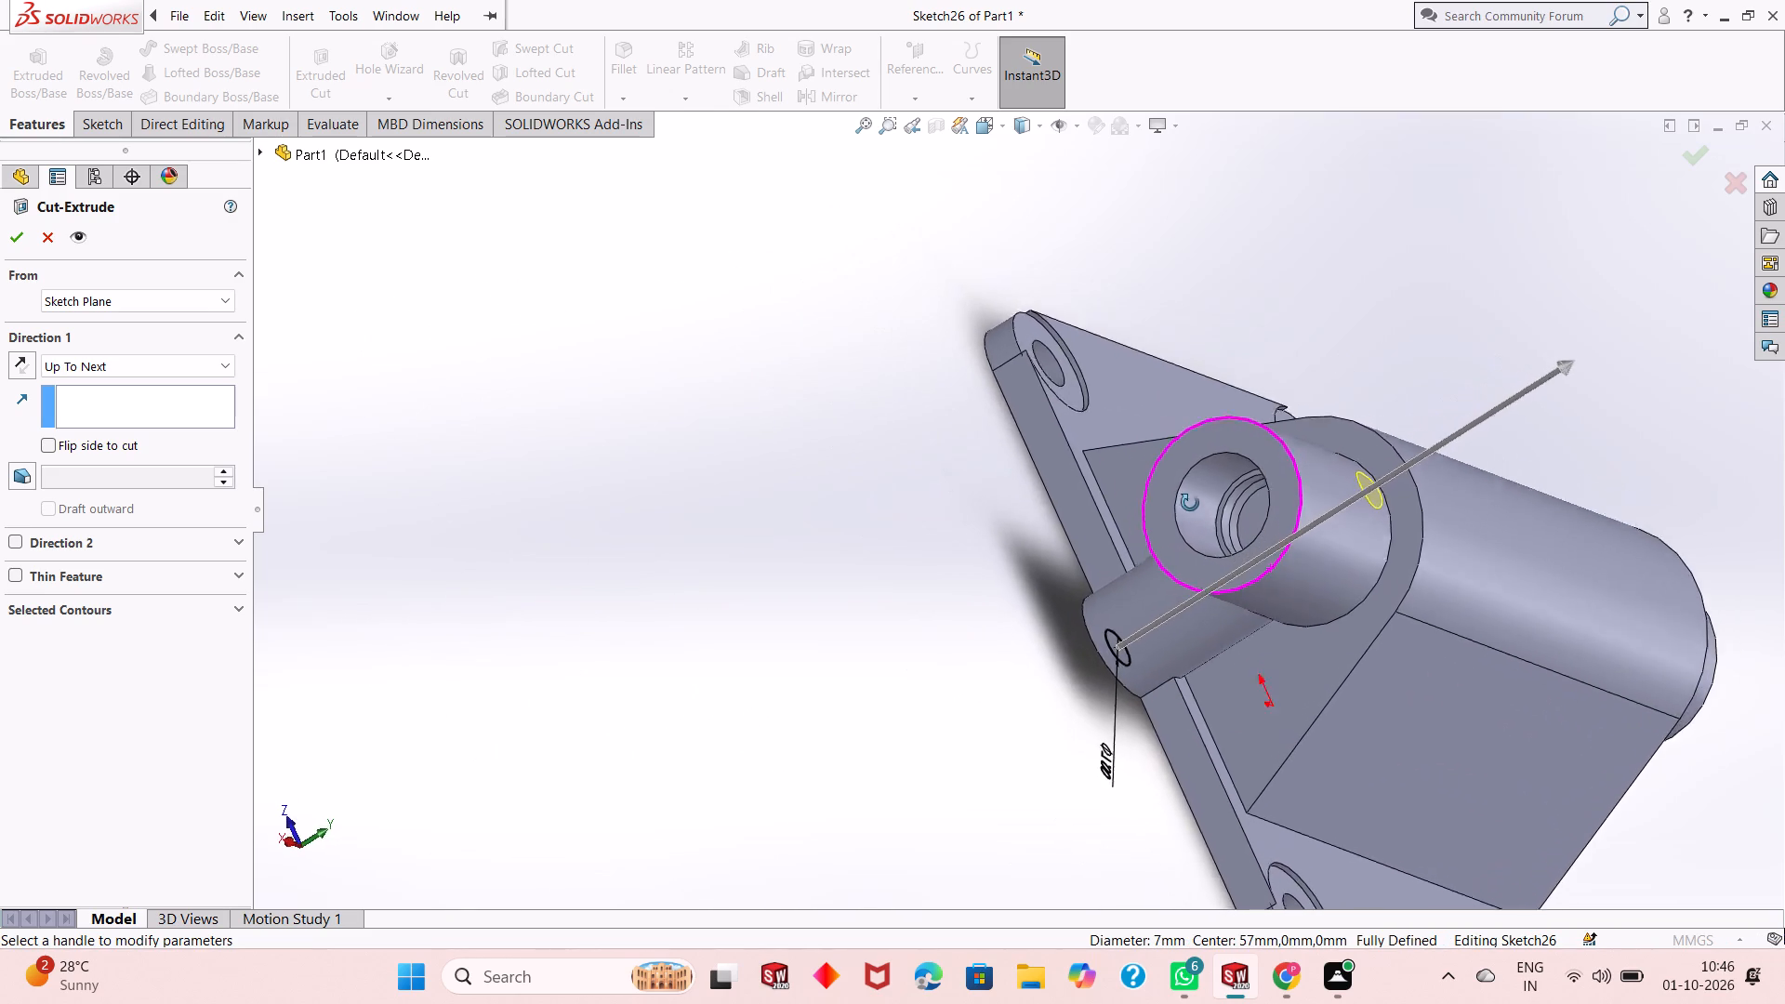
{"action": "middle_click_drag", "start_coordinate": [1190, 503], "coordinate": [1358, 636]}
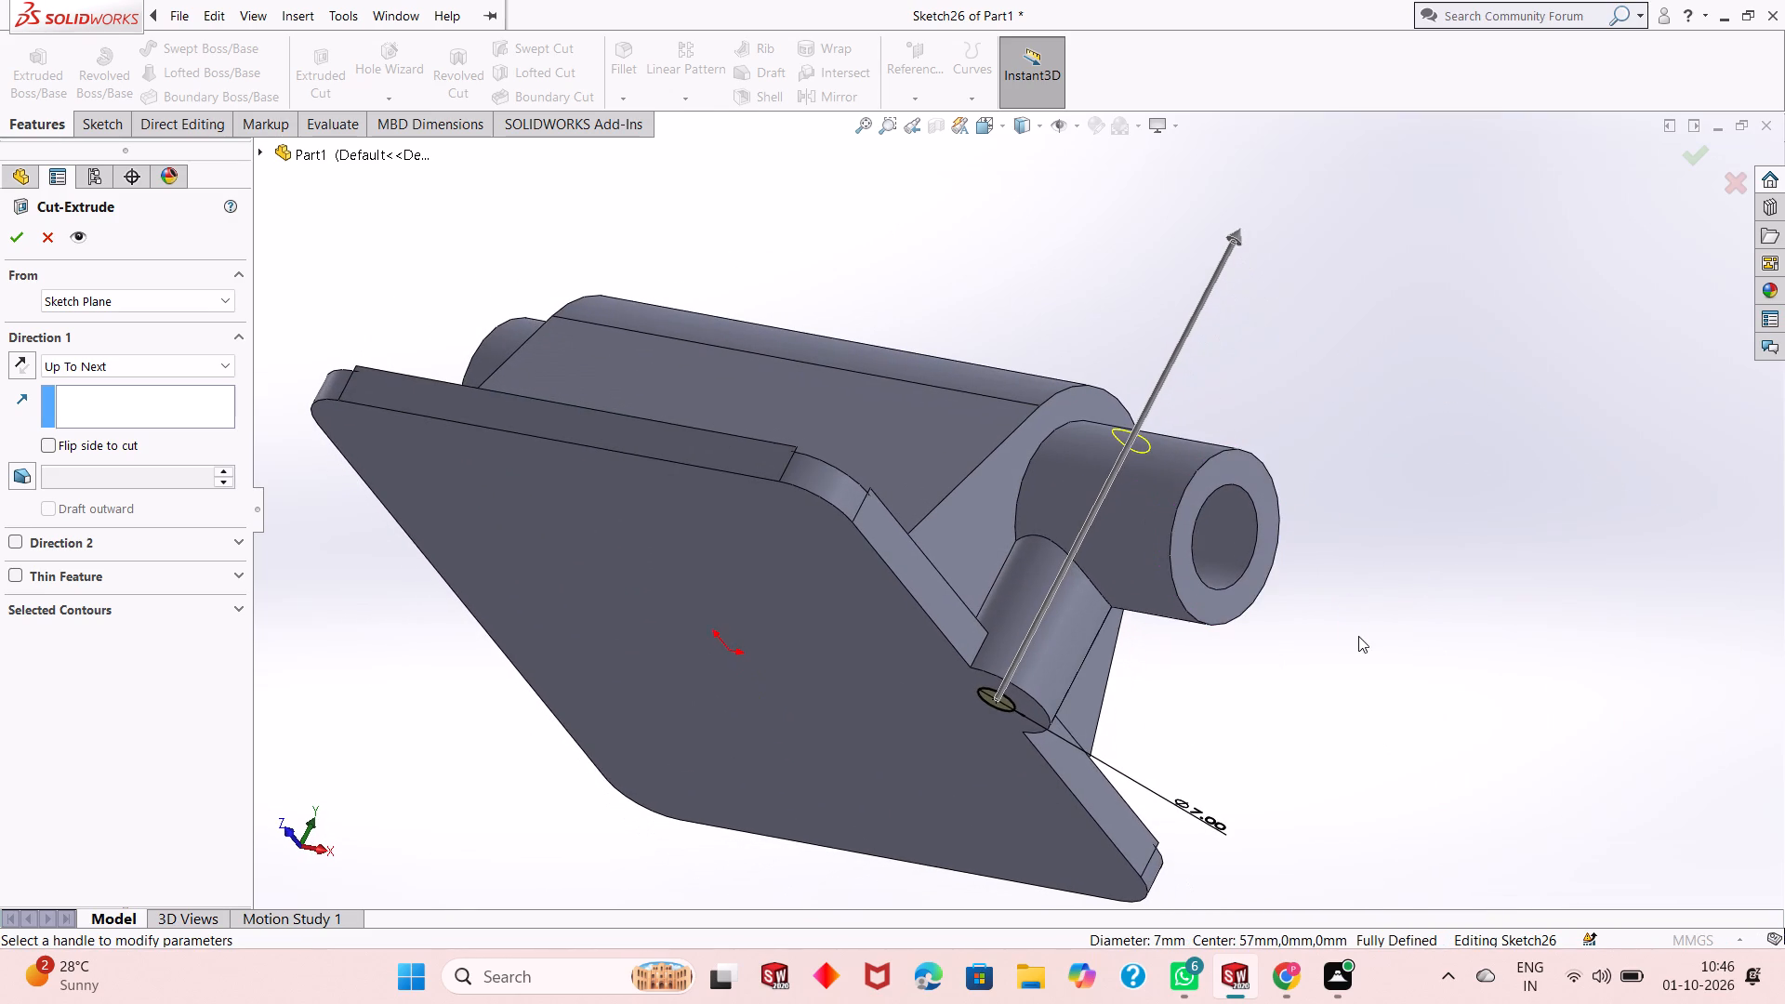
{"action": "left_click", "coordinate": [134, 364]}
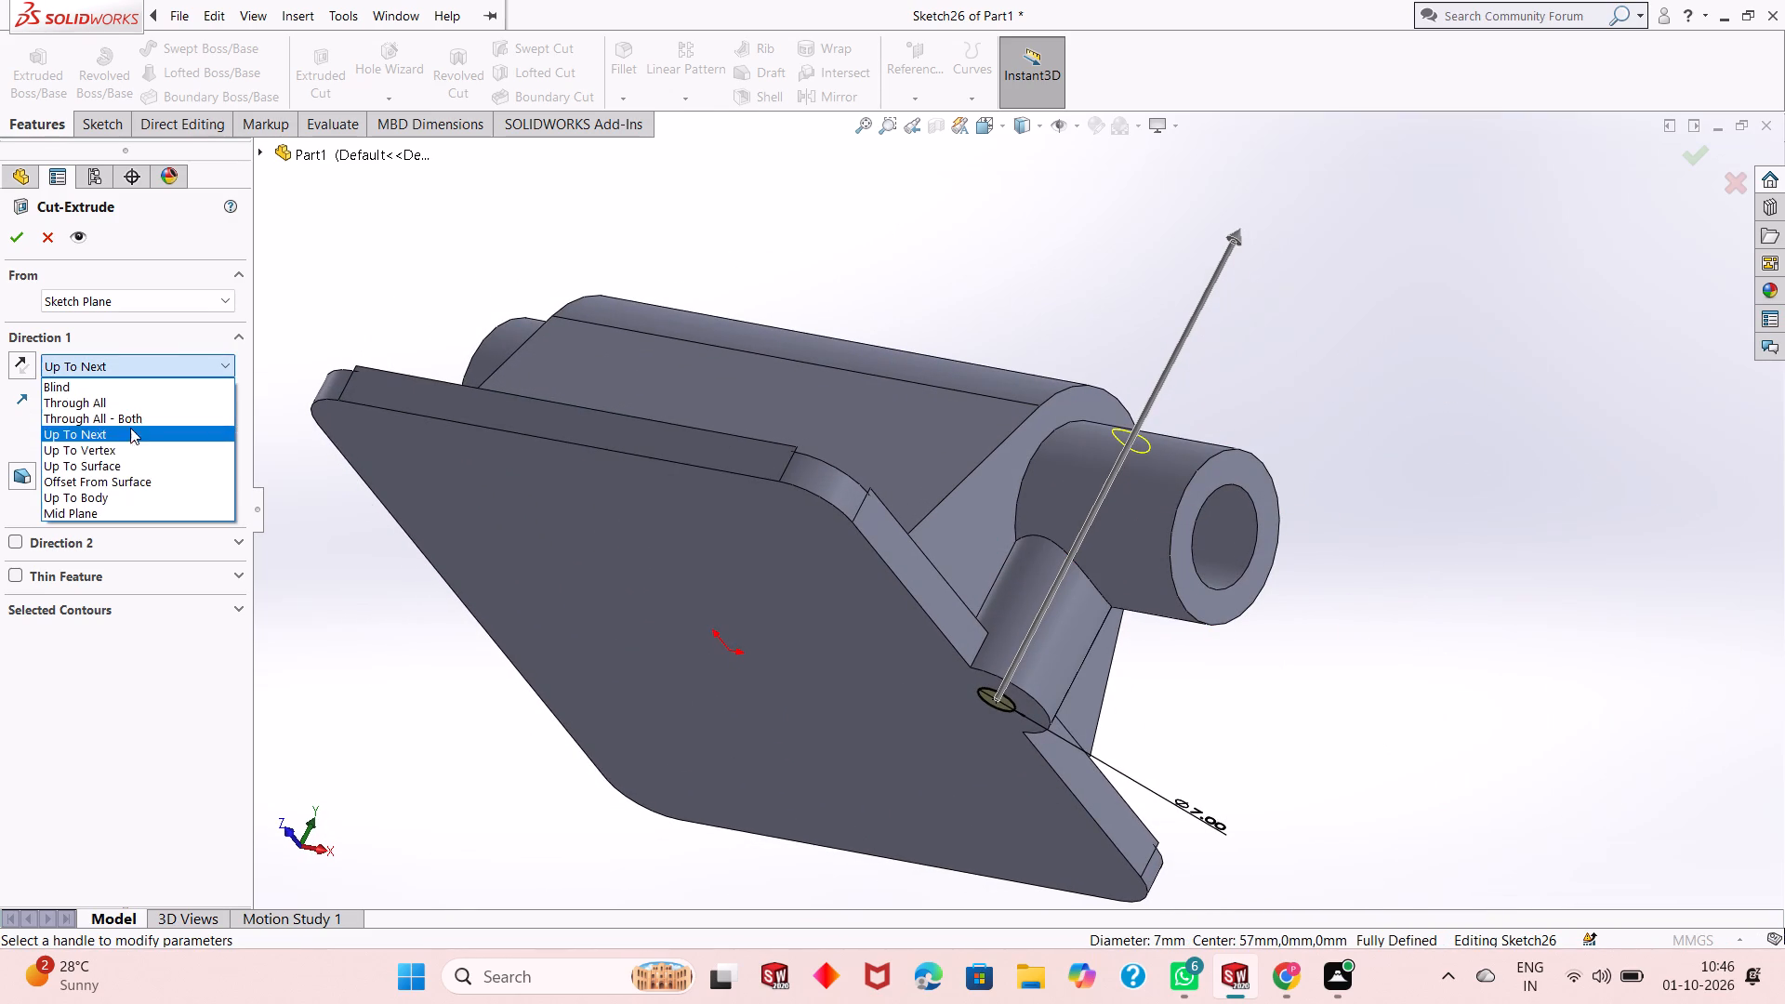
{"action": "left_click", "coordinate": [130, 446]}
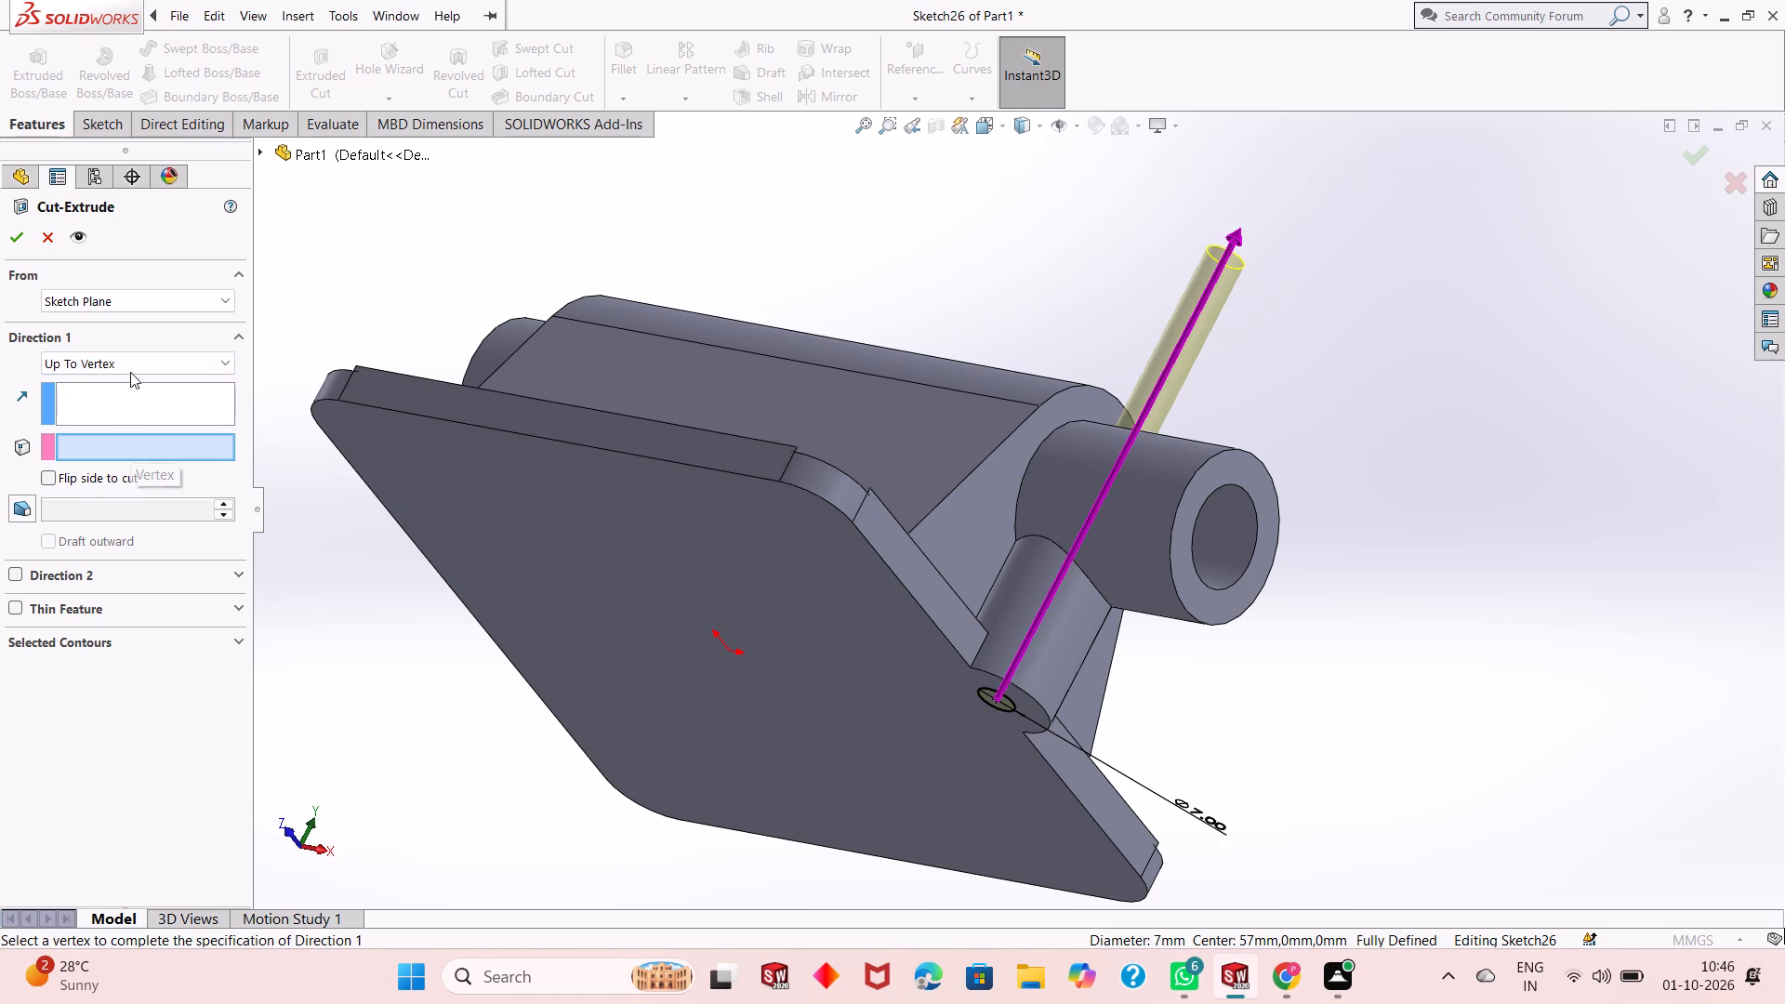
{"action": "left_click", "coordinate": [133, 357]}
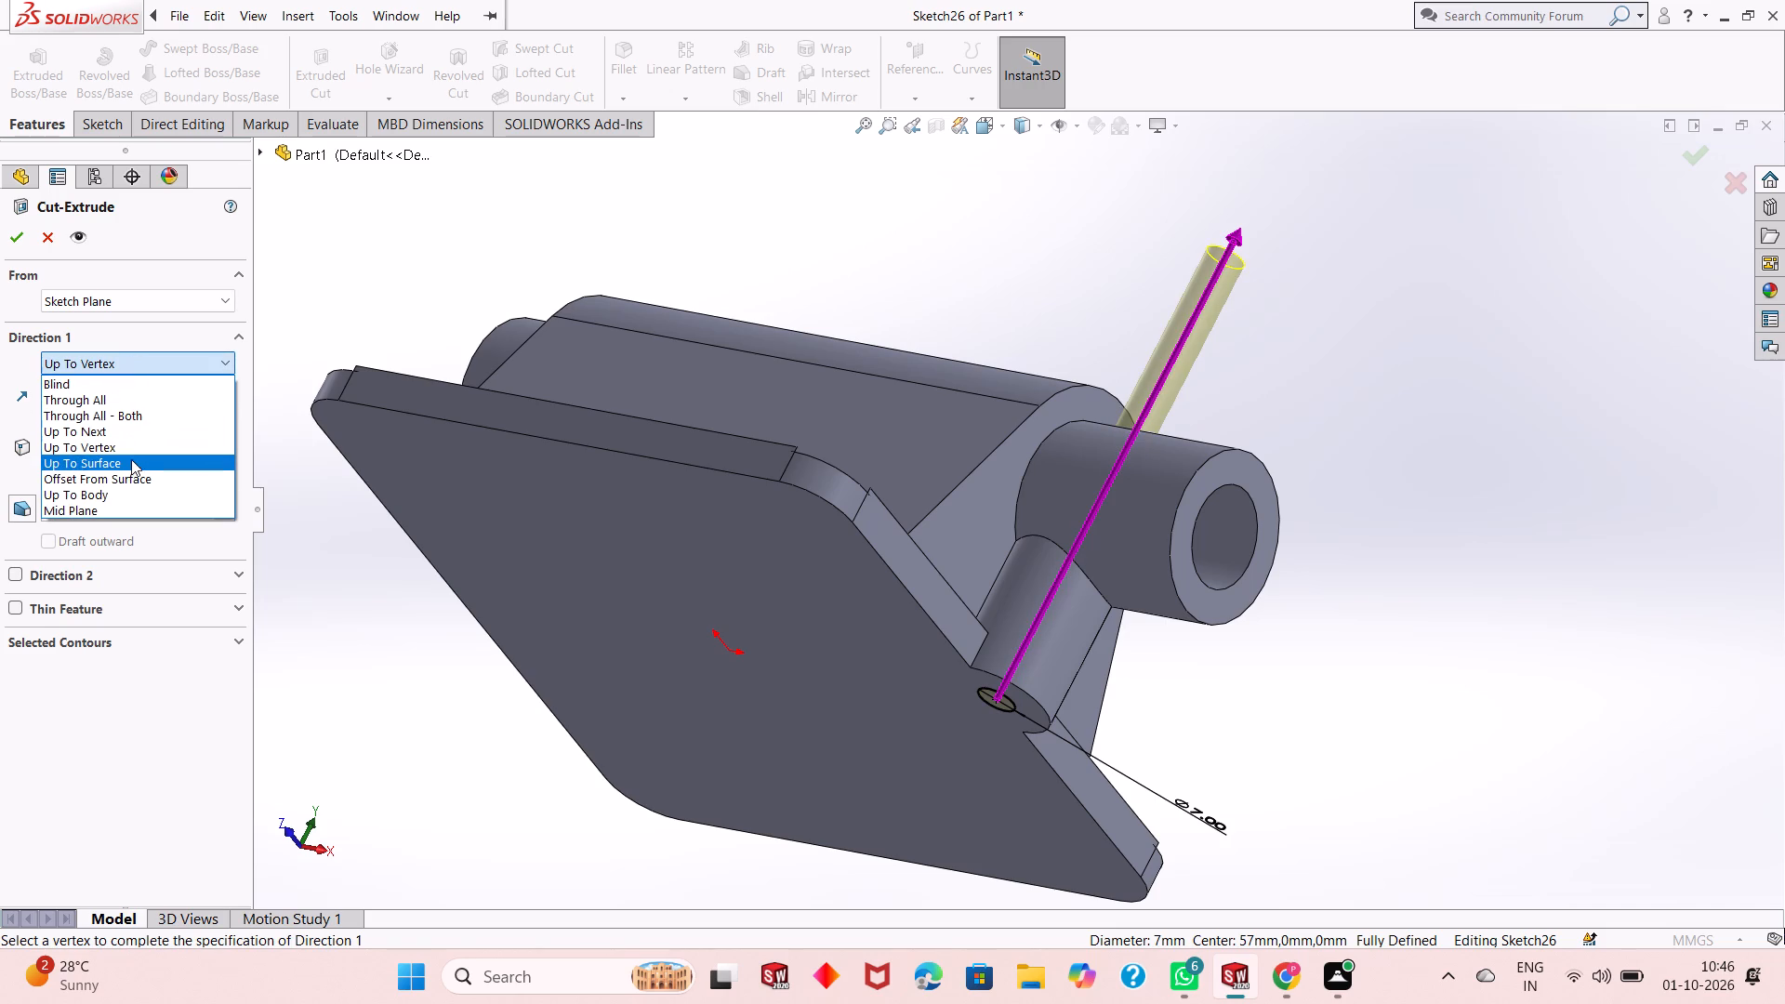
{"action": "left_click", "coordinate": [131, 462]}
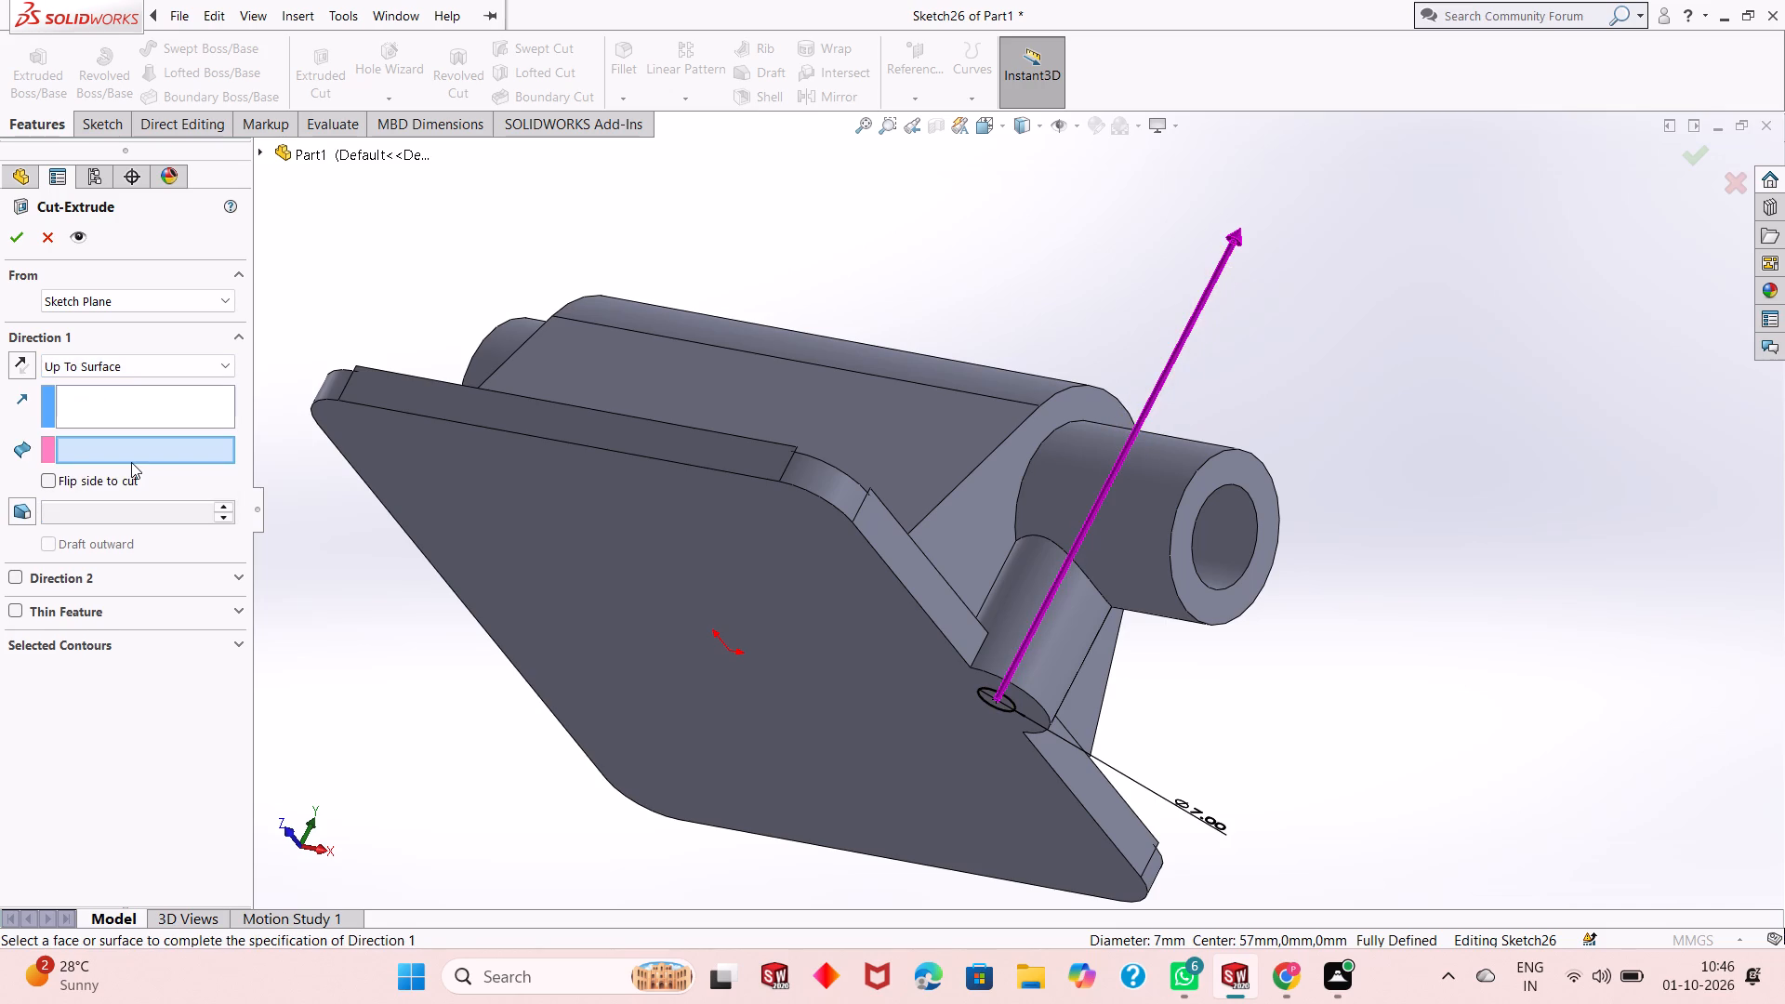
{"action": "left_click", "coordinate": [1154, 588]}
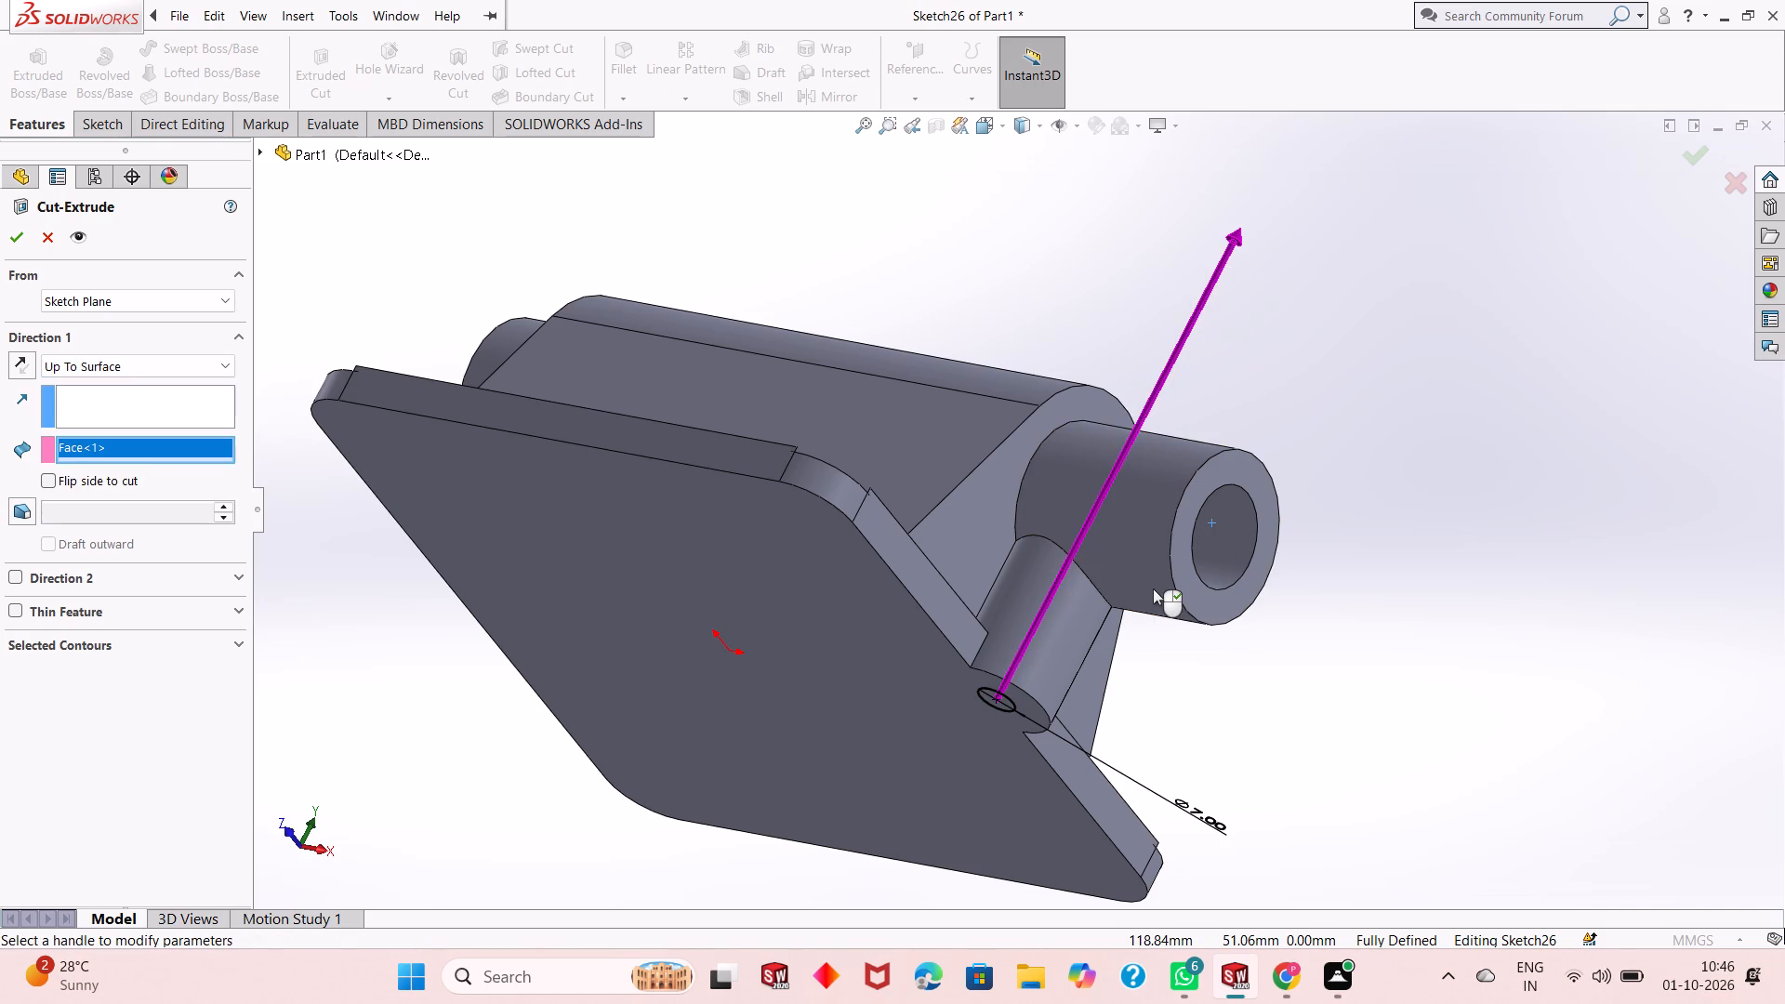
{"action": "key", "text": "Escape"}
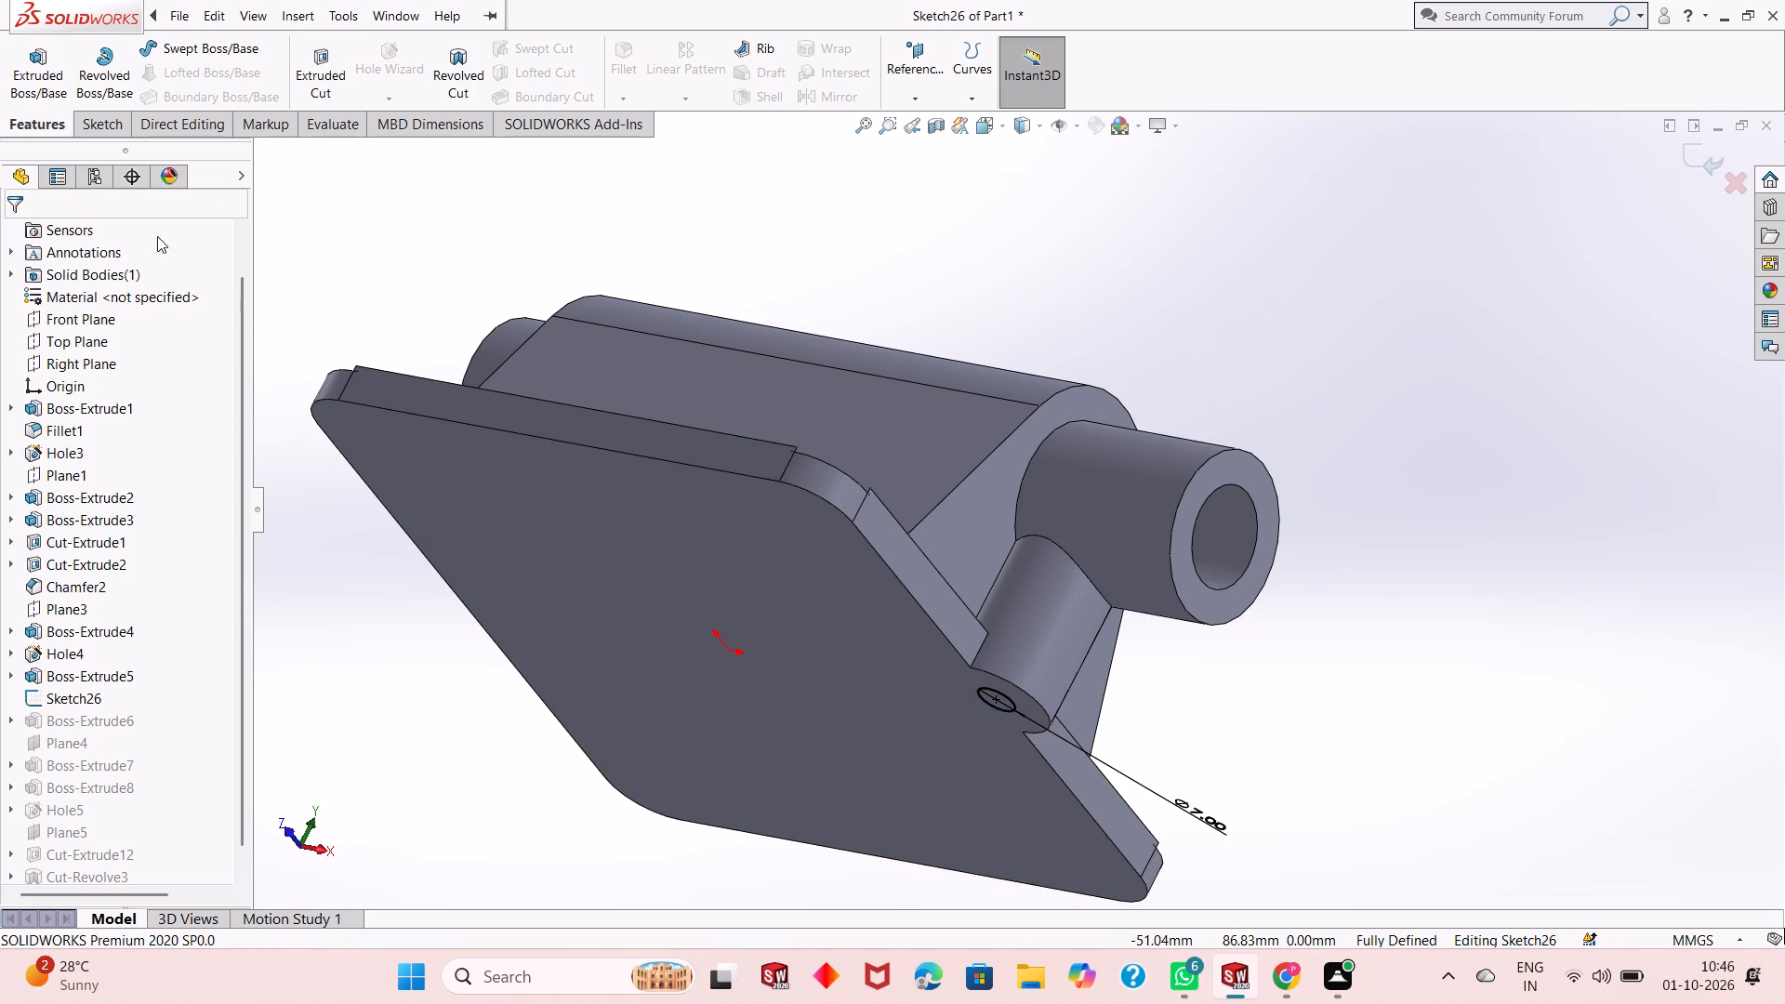
Cut-extrude the 7 mm circle through the small vertical boss with the Up To Next end condition.
{"action": "left_click", "coordinate": [297, 73]}
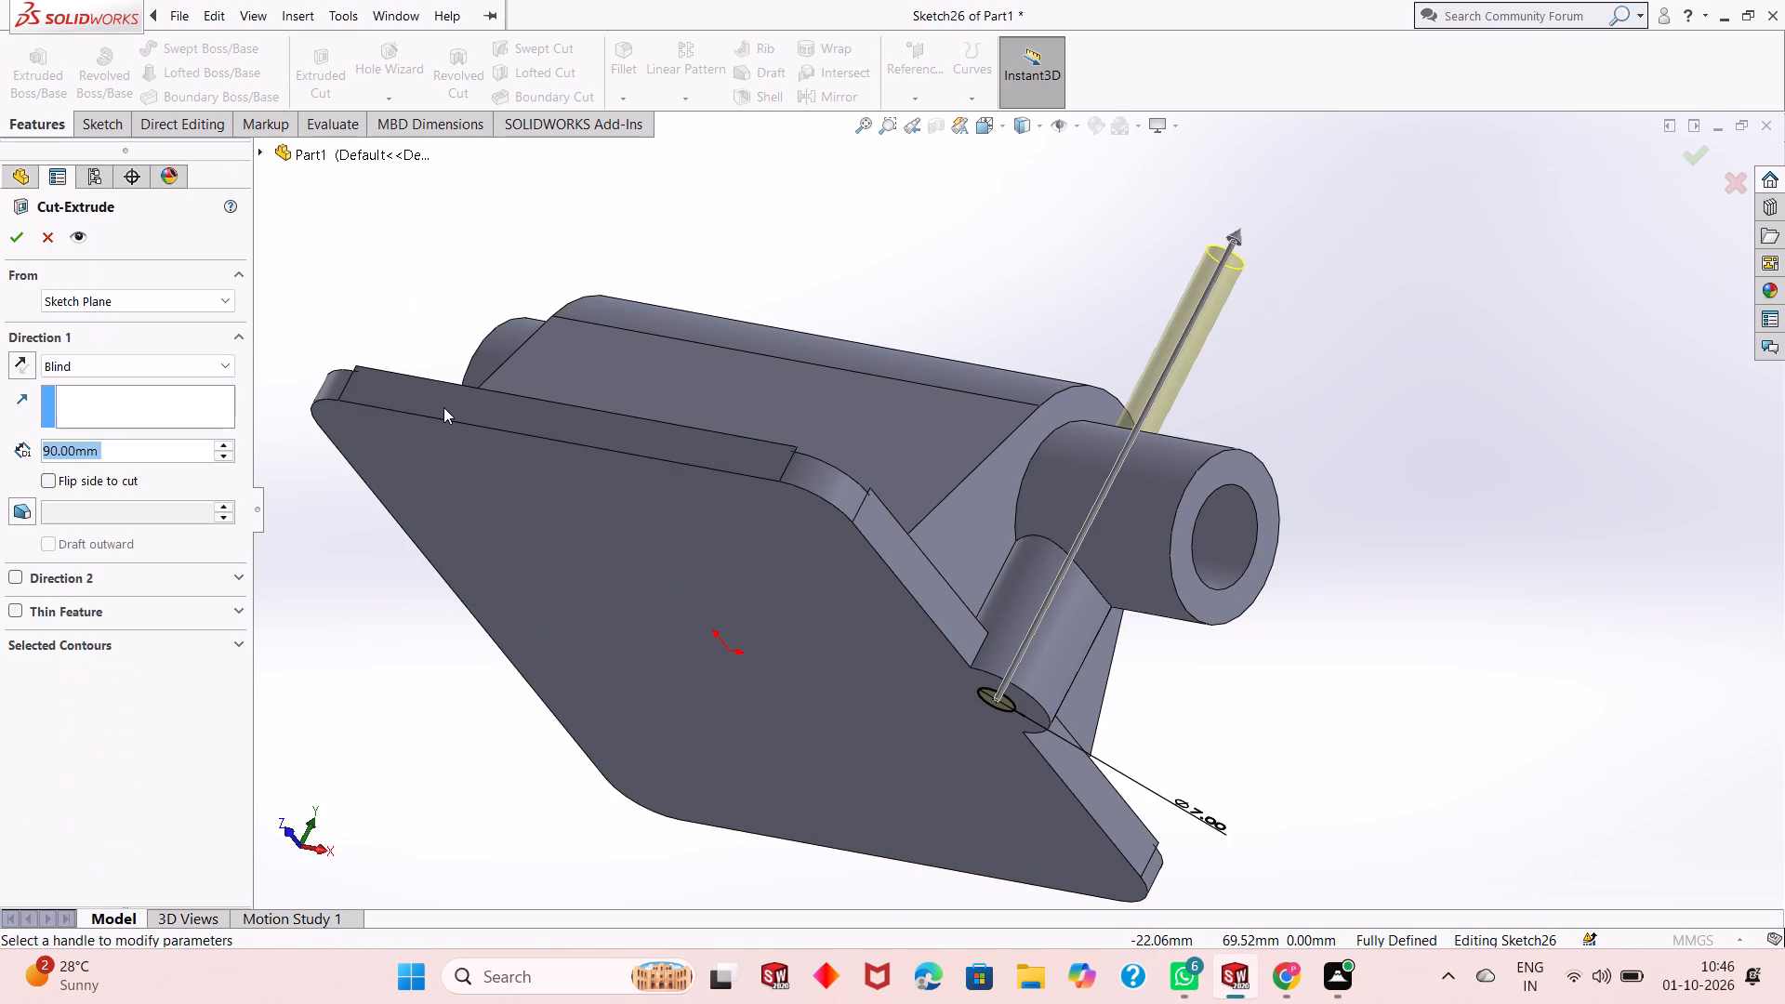
{"action": "left_click", "coordinate": [144, 374]}
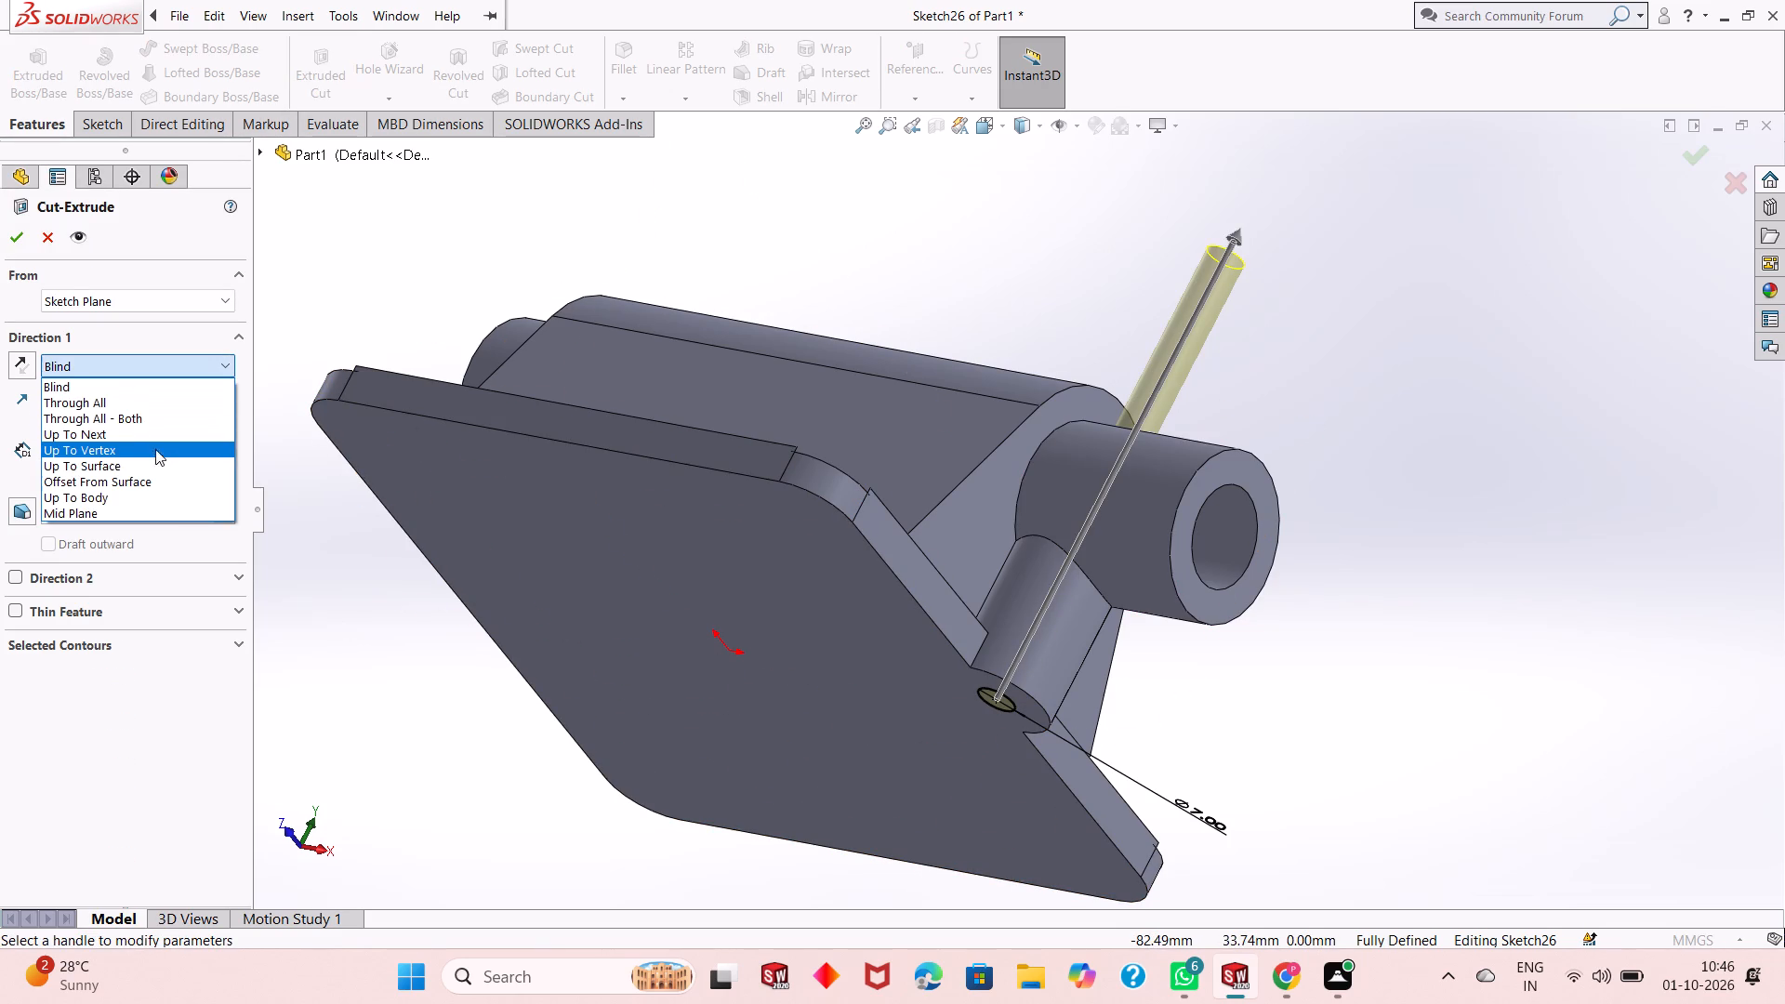
{"action": "left_click", "coordinate": [178, 435]}
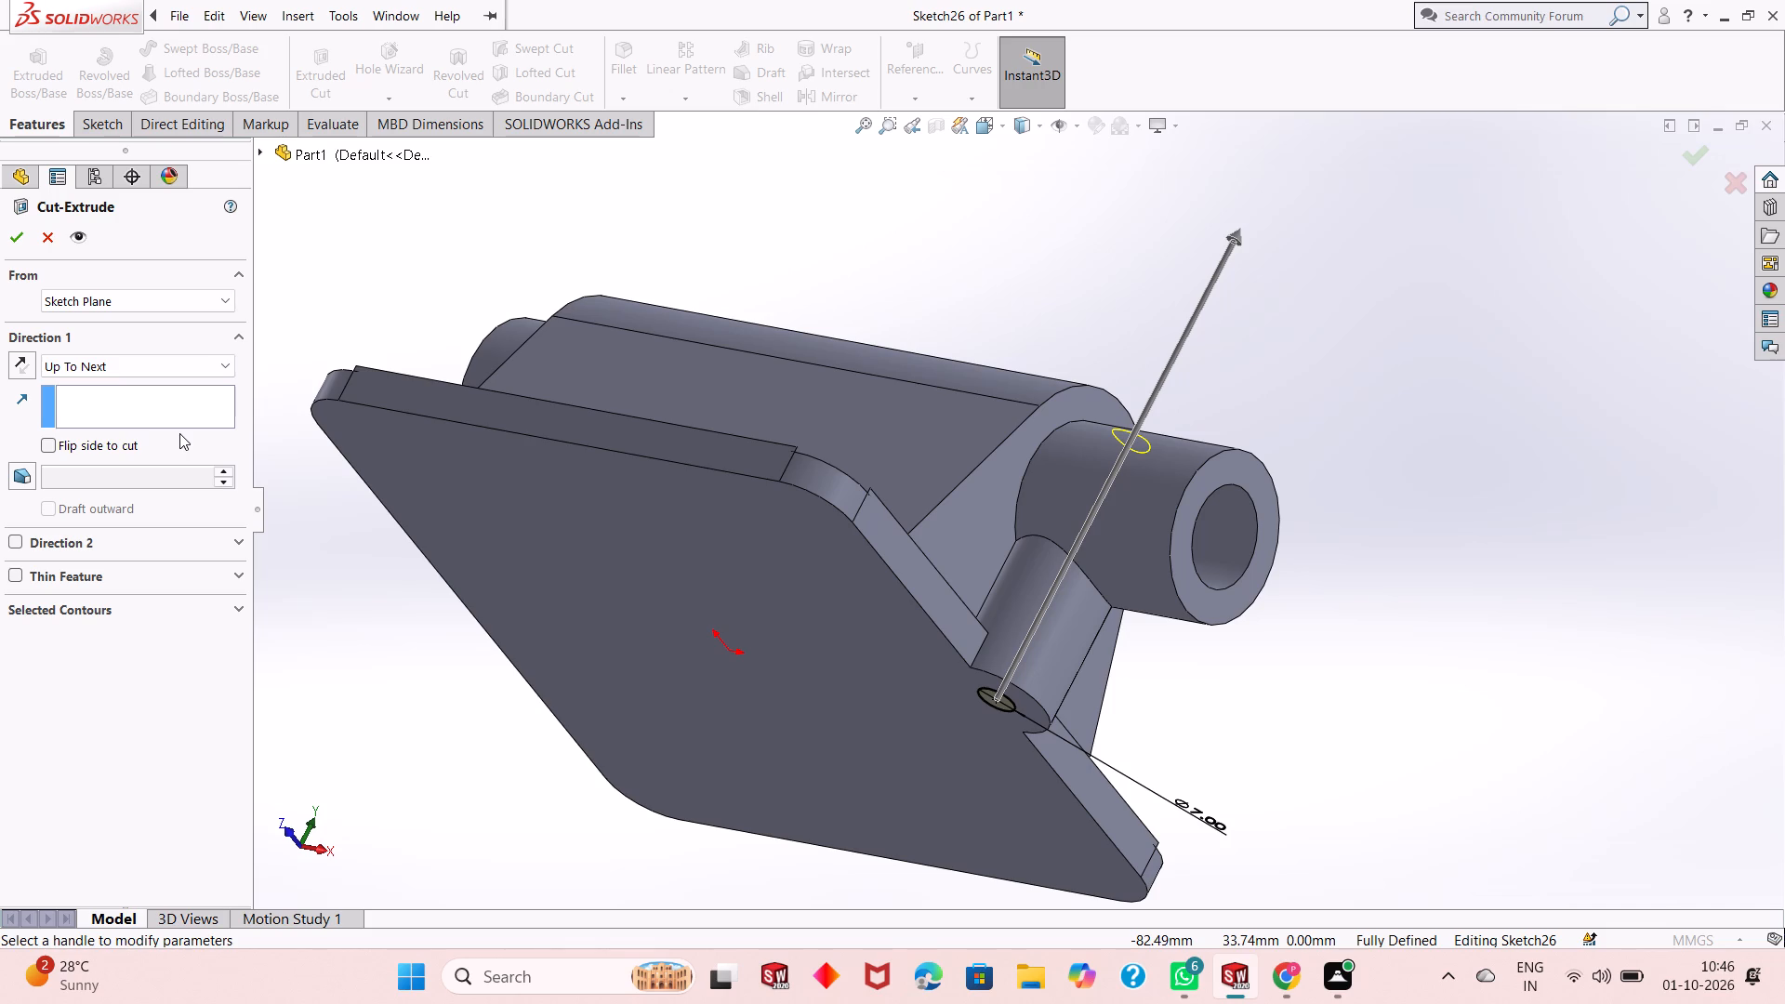
{"action": "left_click", "coordinate": [18, 245]}
Section the housing along the Front Plane with zero offset, cutting through the new vertical hole.
{"action": "middle_click_drag", "start_coordinate": [1482, 379], "coordinate": [1352, 609]}
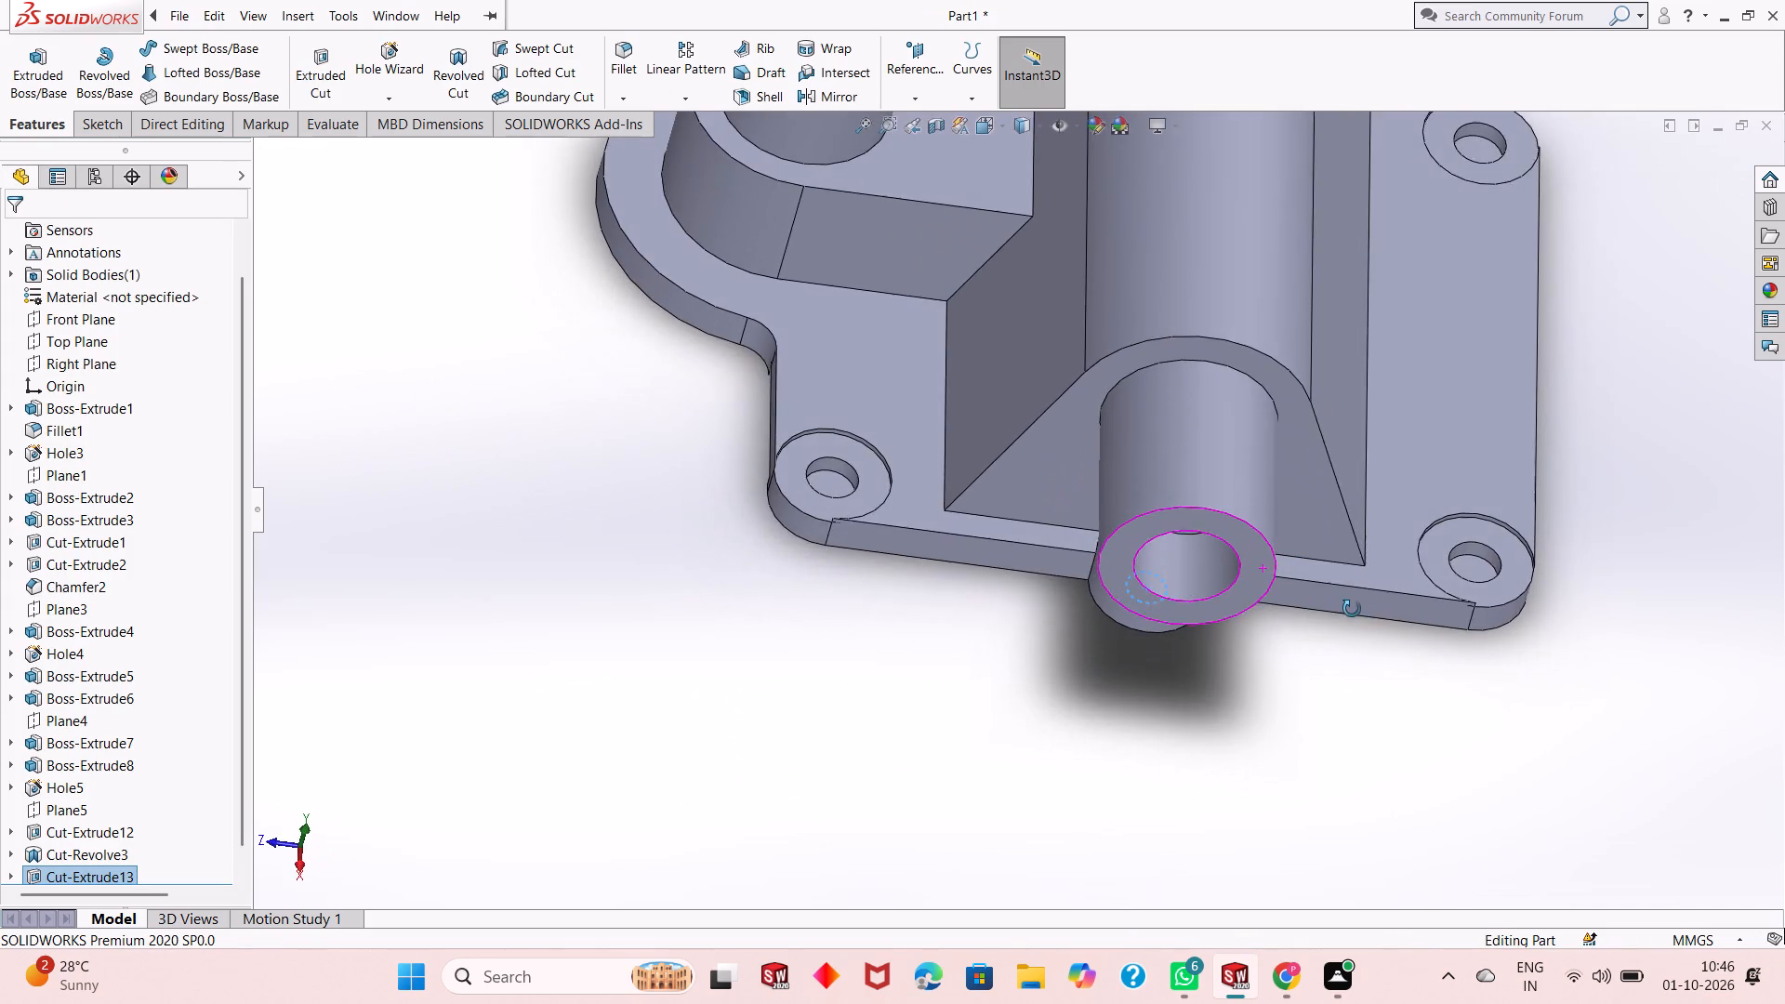
{"action": "middle_click_drag", "start_coordinate": [1352, 609], "coordinate": [1396, 301]}
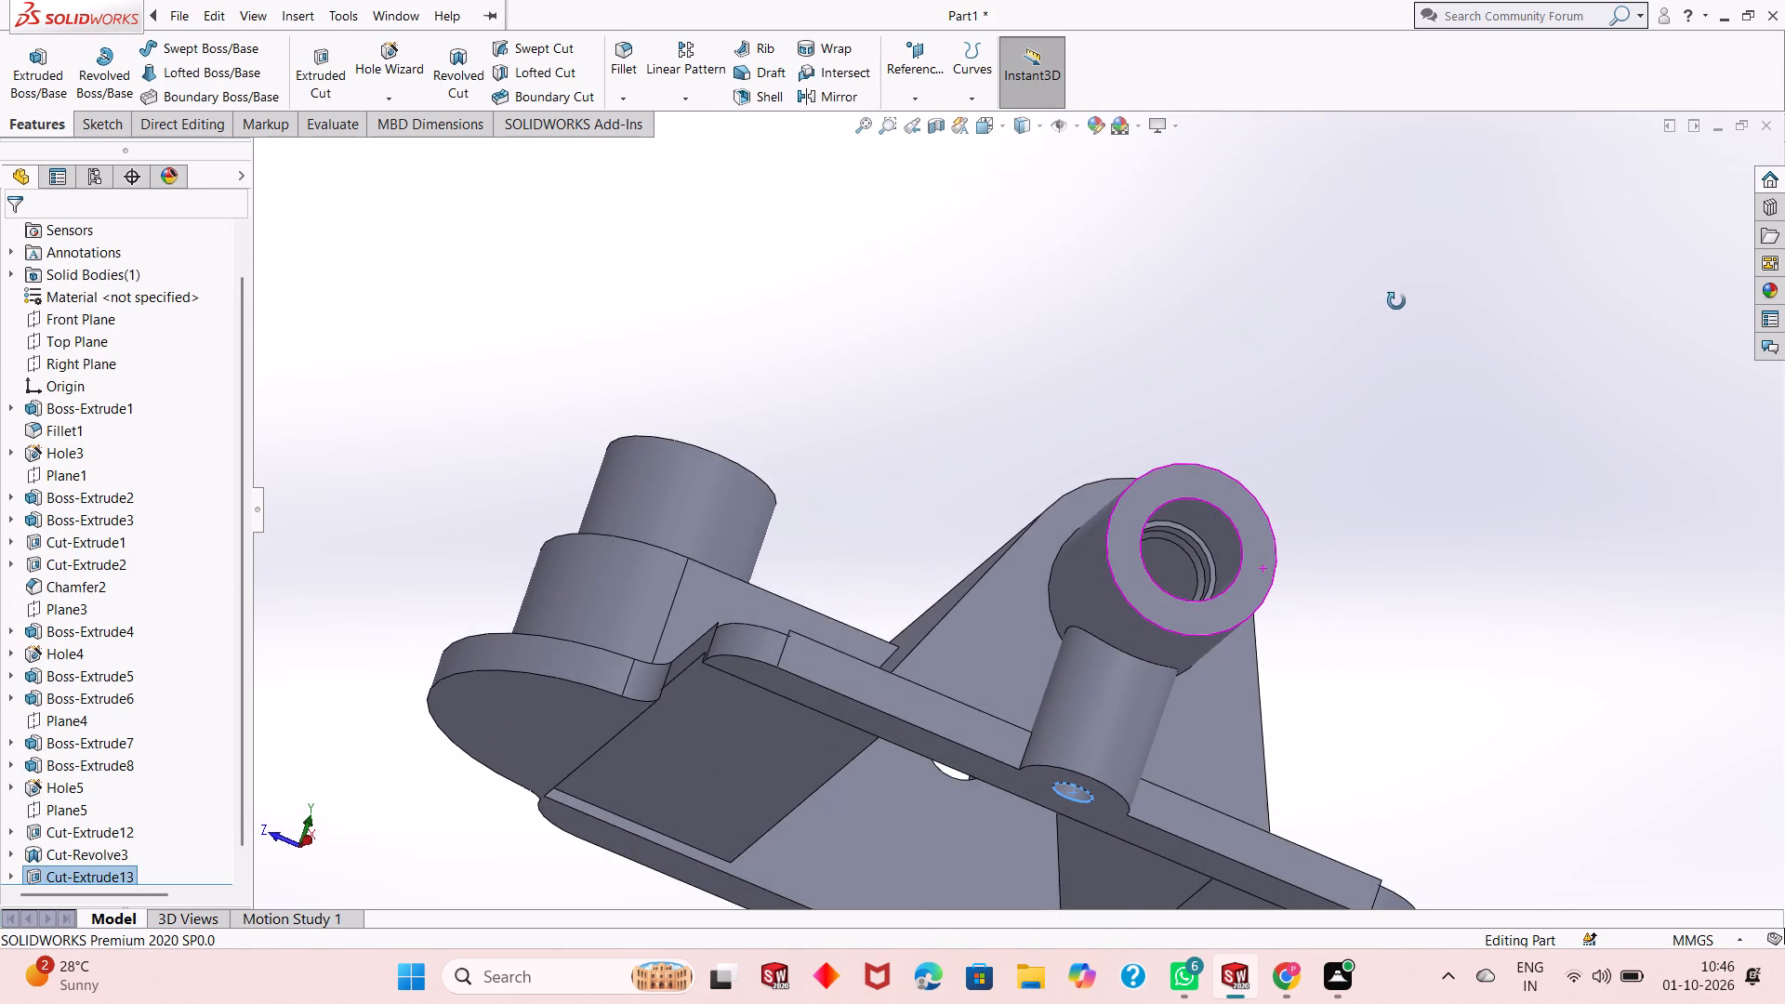
{"action": "middle_click_drag", "start_coordinate": [1396, 301], "coordinate": [1348, 393]}
{"action": "key", "text": "Escape"}
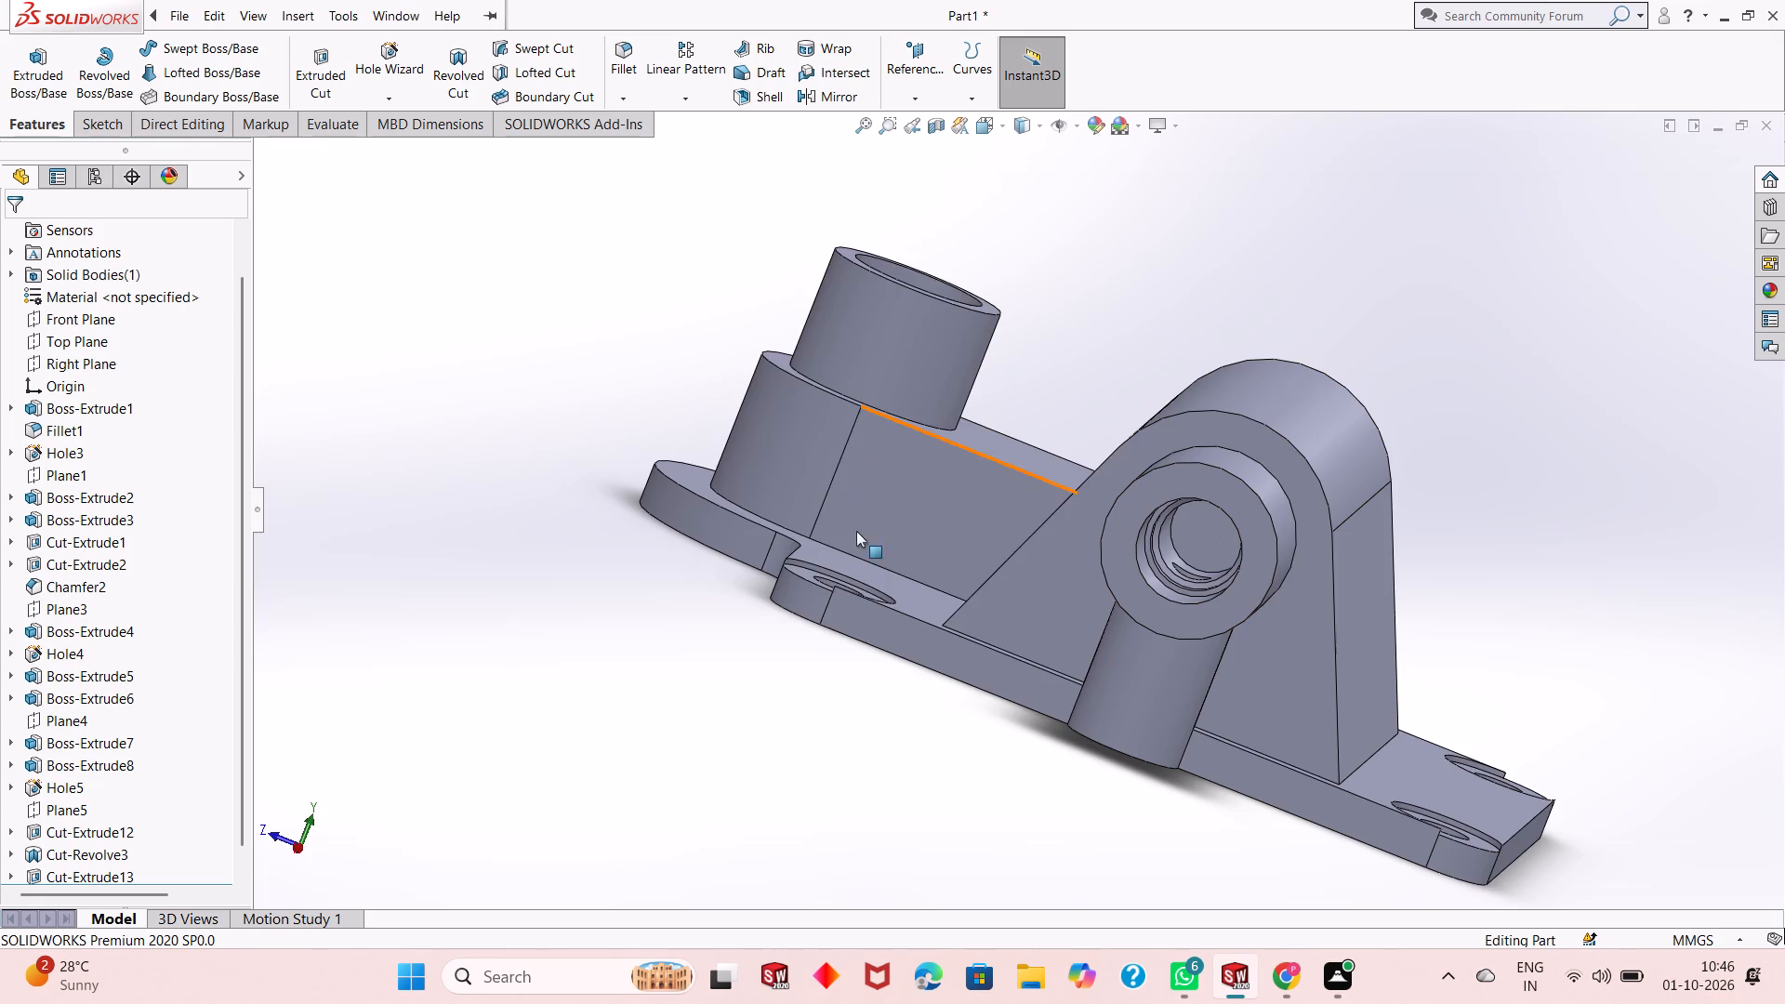
{"action": "middle_click_drag", "start_coordinate": [856, 535], "coordinate": [1062, 601]}
{"action": "scroll", "coordinate": [1064, 588], "scroll_direction": "up", "scroll_amount": 1}
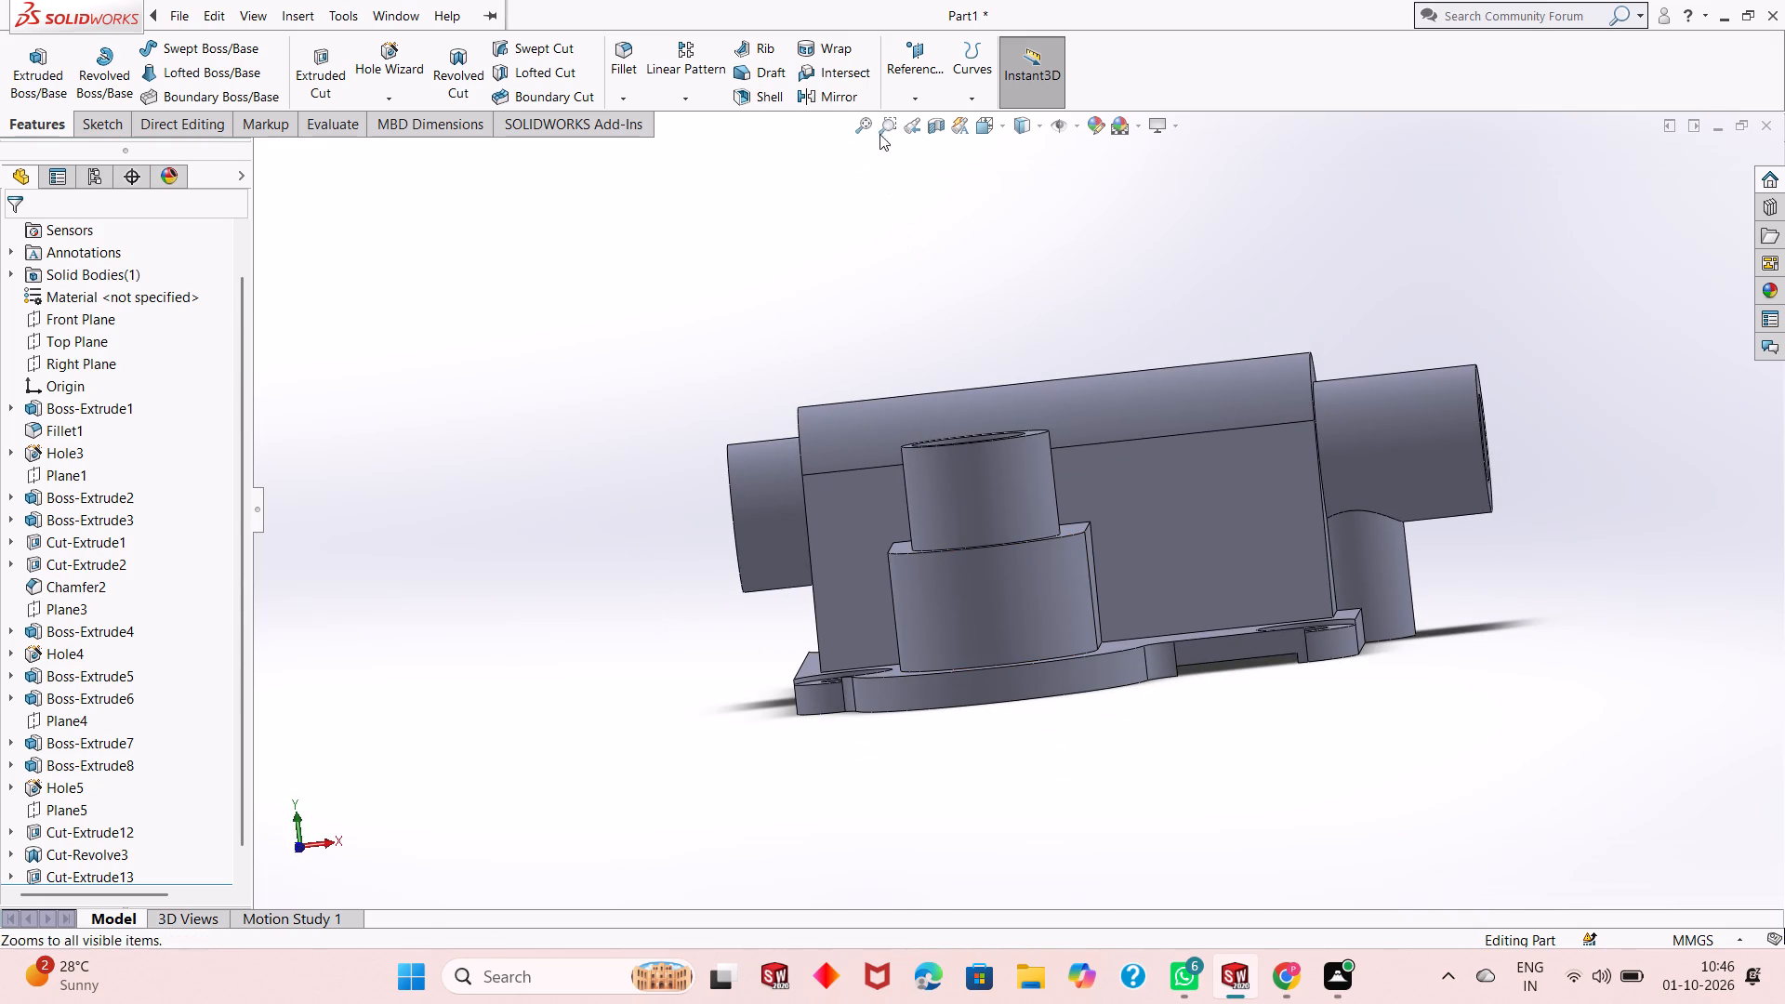
{"action": "left_click", "coordinate": [929, 128]}
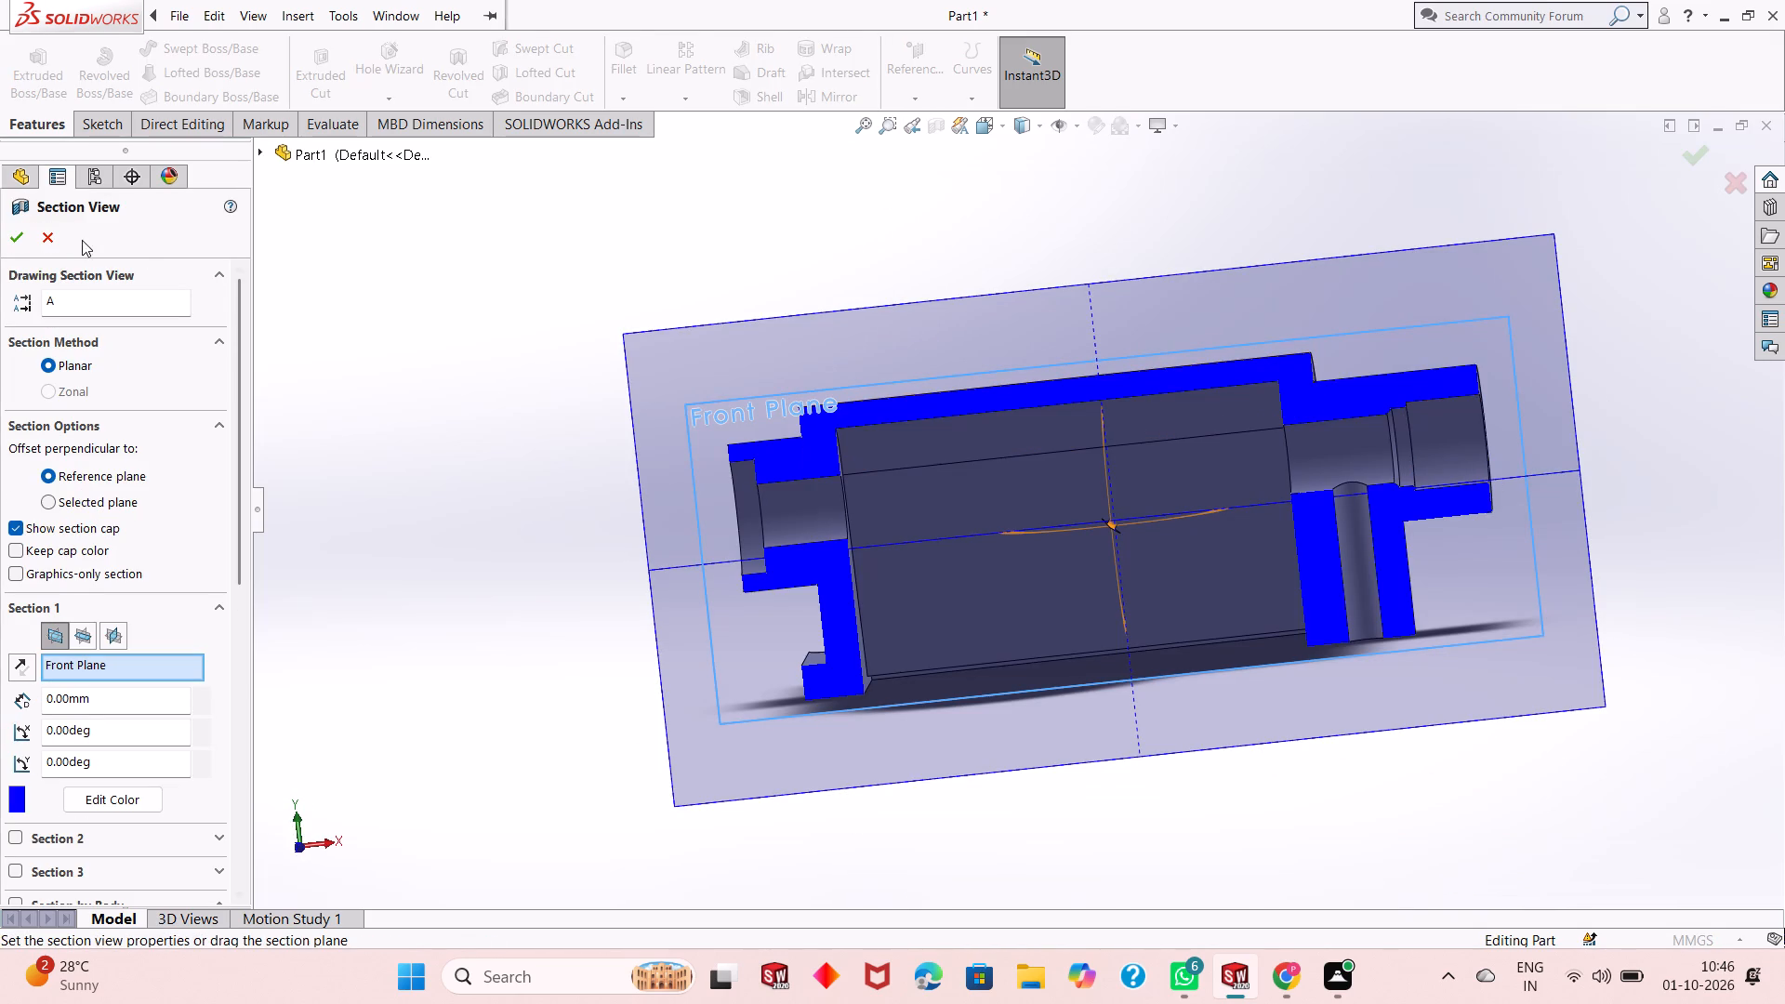
{"action": "left_click", "coordinate": [6, 226]}
Examine in a straight-on section how the vertical hole meets the stepped end bore, and restore the full view.
{"action": "scroll", "coordinate": [1031, 488], "scroll_direction": "up", "scroll_amount": 2}
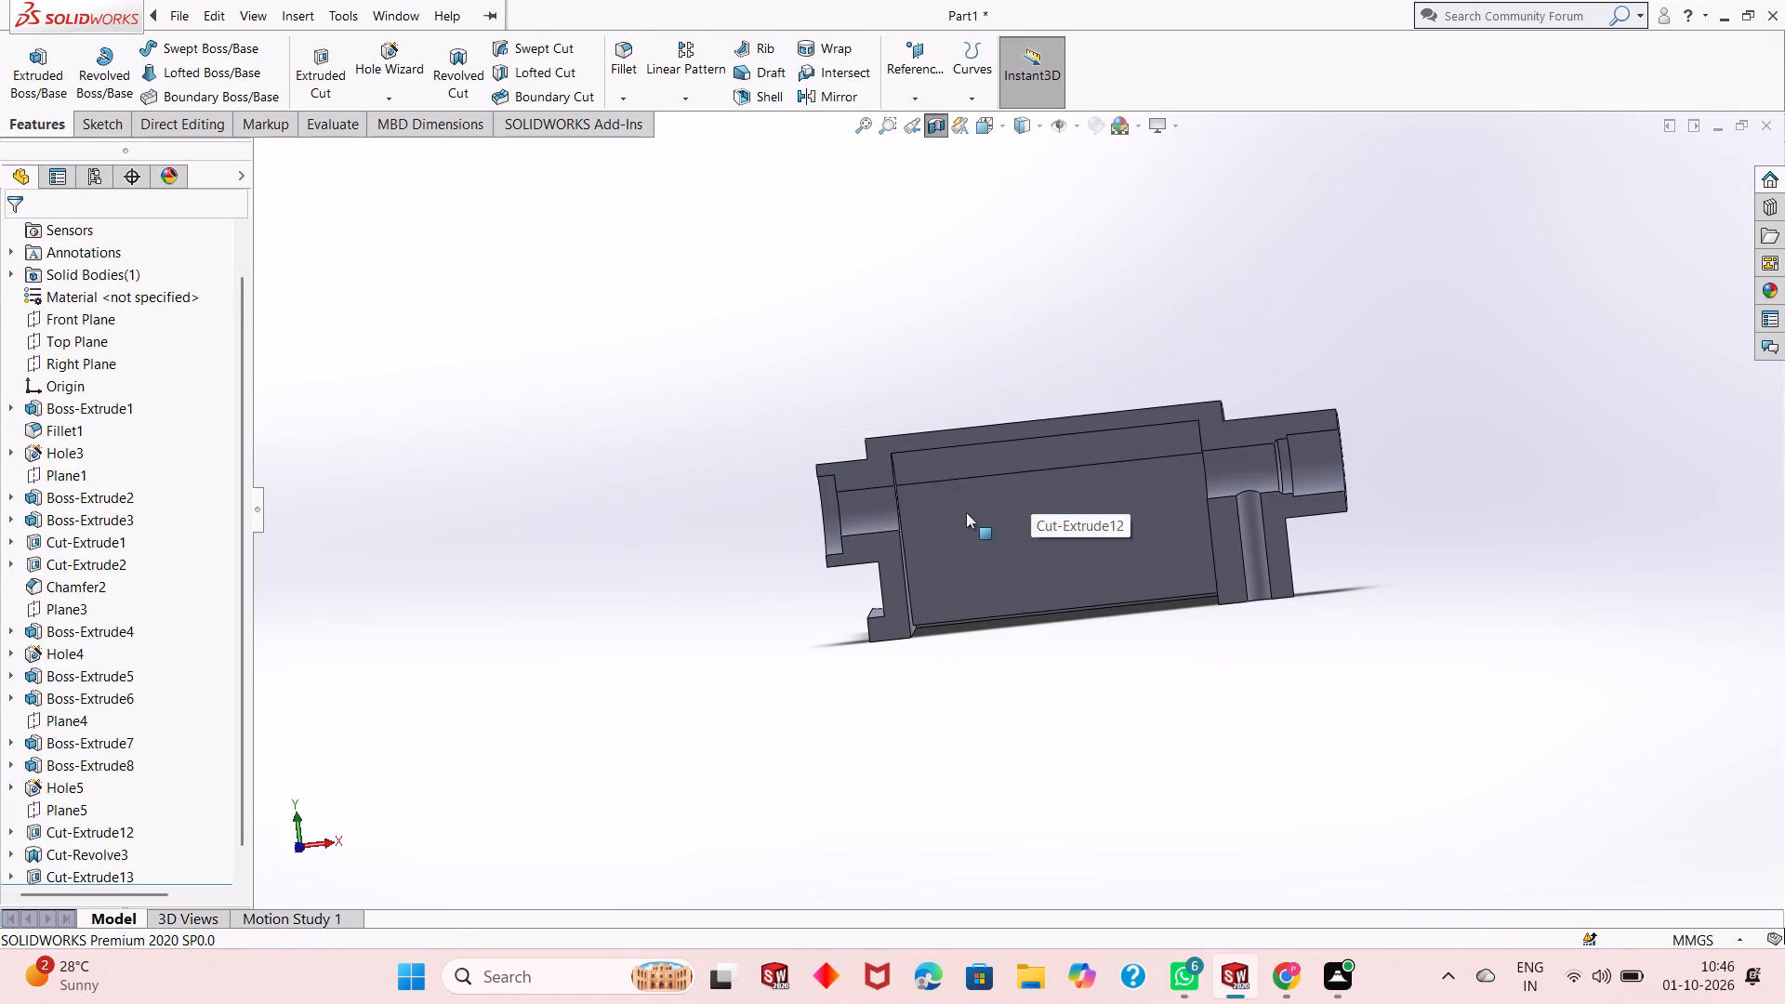
{"action": "middle_click_drag", "start_coordinate": [975, 516], "coordinate": [970, 508]}
{"action": "scroll", "coordinate": [1229, 469], "scroll_direction": "down", "scroll_amount": 1}
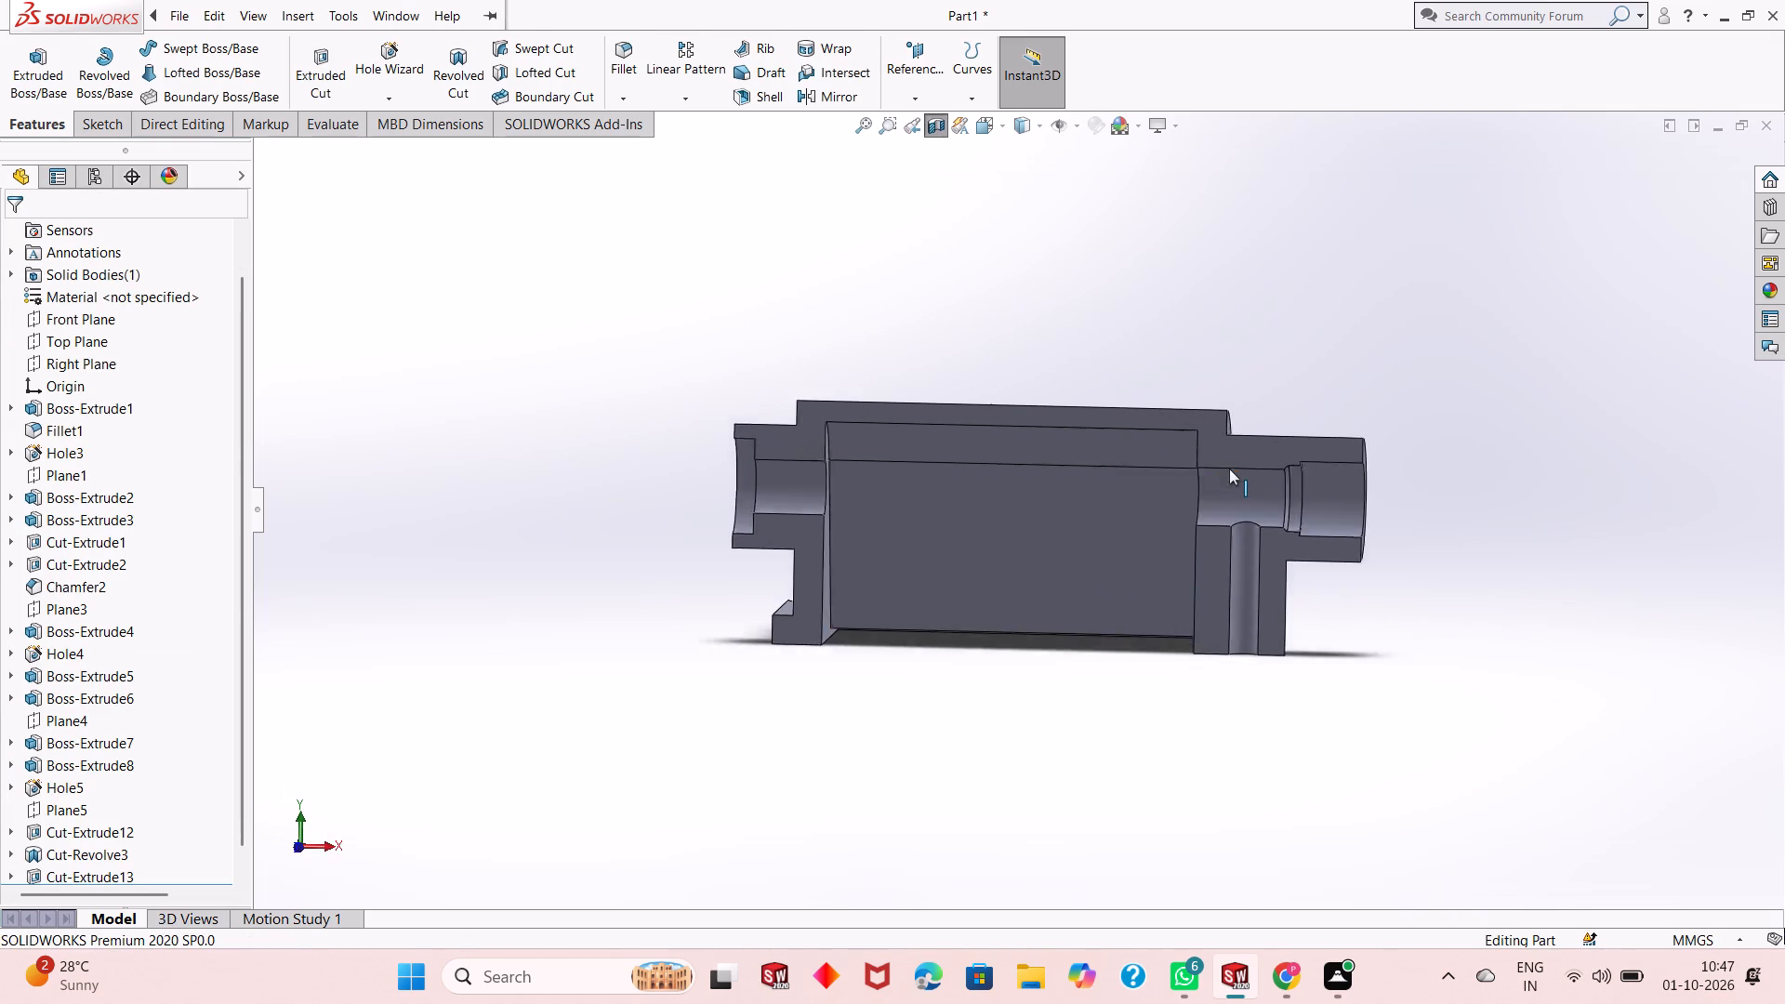
{"action": "scroll", "coordinate": [1229, 469], "scroll_direction": "down", "scroll_amount": 2}
{"action": "key", "text": "ctrl+8"}
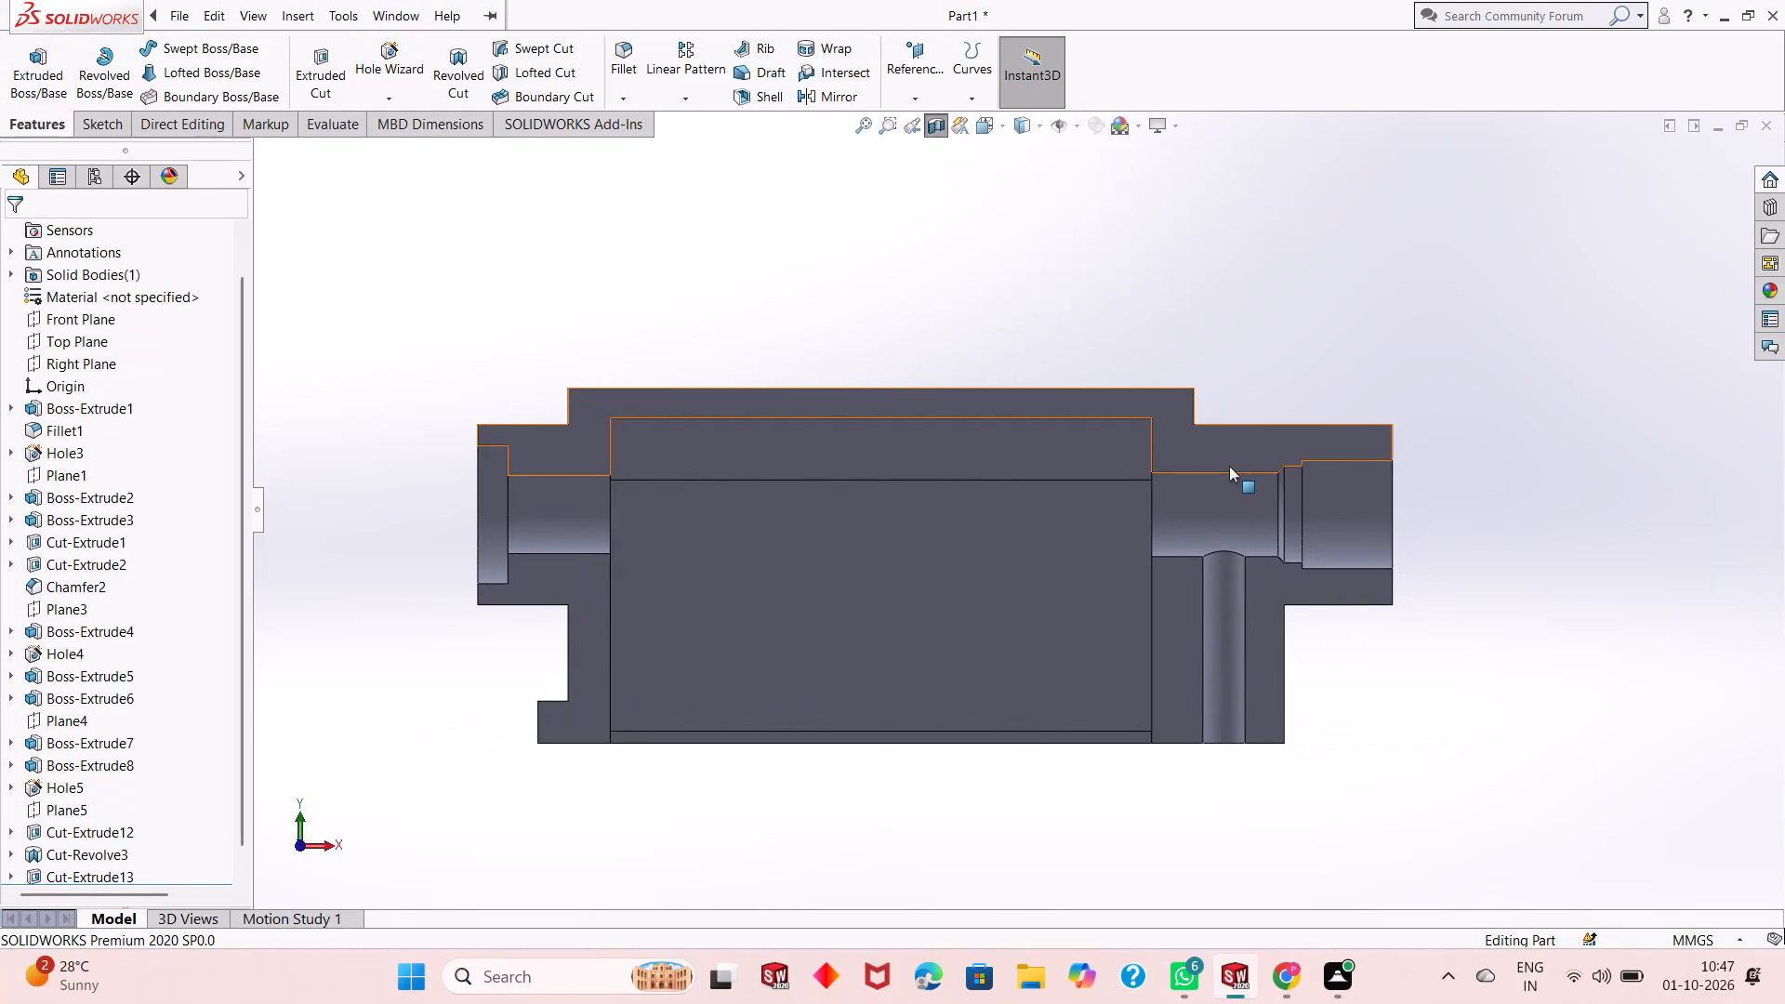
{"action": "scroll", "coordinate": [1116, 498], "scroll_direction": "down", "scroll_amount": 1}
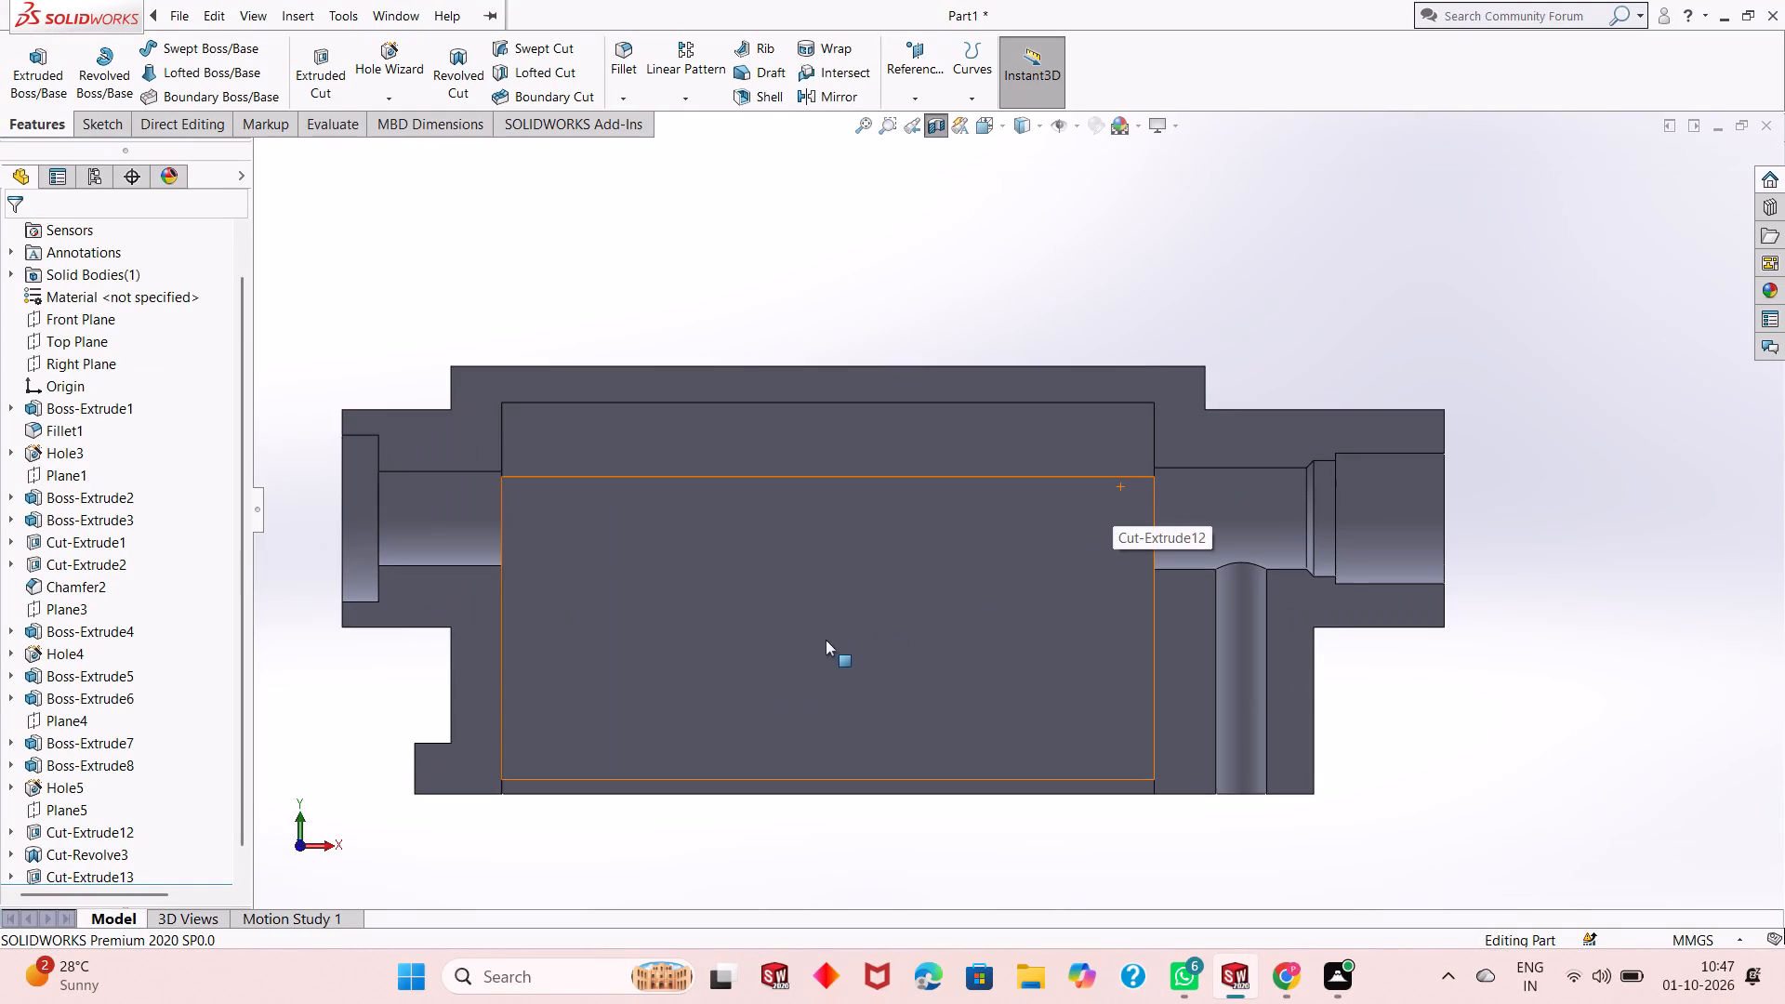
{"action": "scroll", "coordinate": [826, 640], "scroll_direction": "up", "scroll_amount": 1}
{"action": "scroll", "coordinate": [404, 545], "scroll_direction": "down", "scroll_amount": 1}
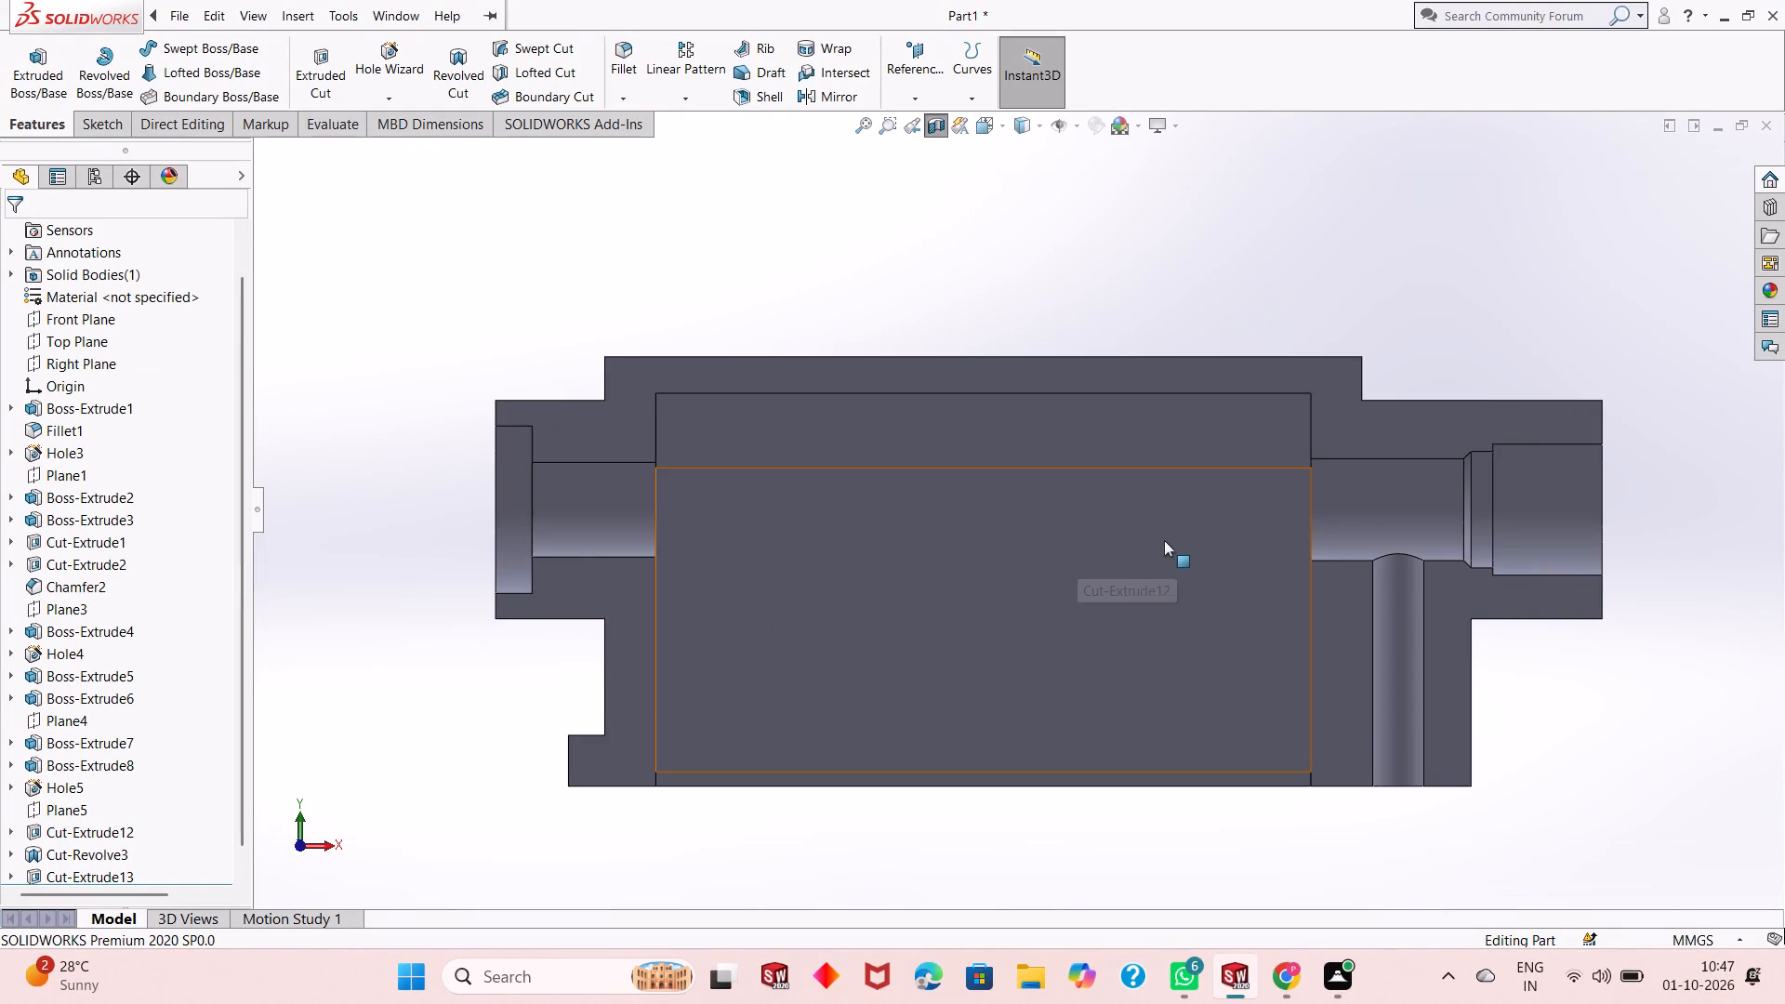
{"action": "scroll", "coordinate": [1158, 545], "scroll_direction": "down", "scroll_amount": 1}
{"action": "scroll", "coordinate": [1158, 545], "scroll_direction": "up", "scroll_amount": 1}
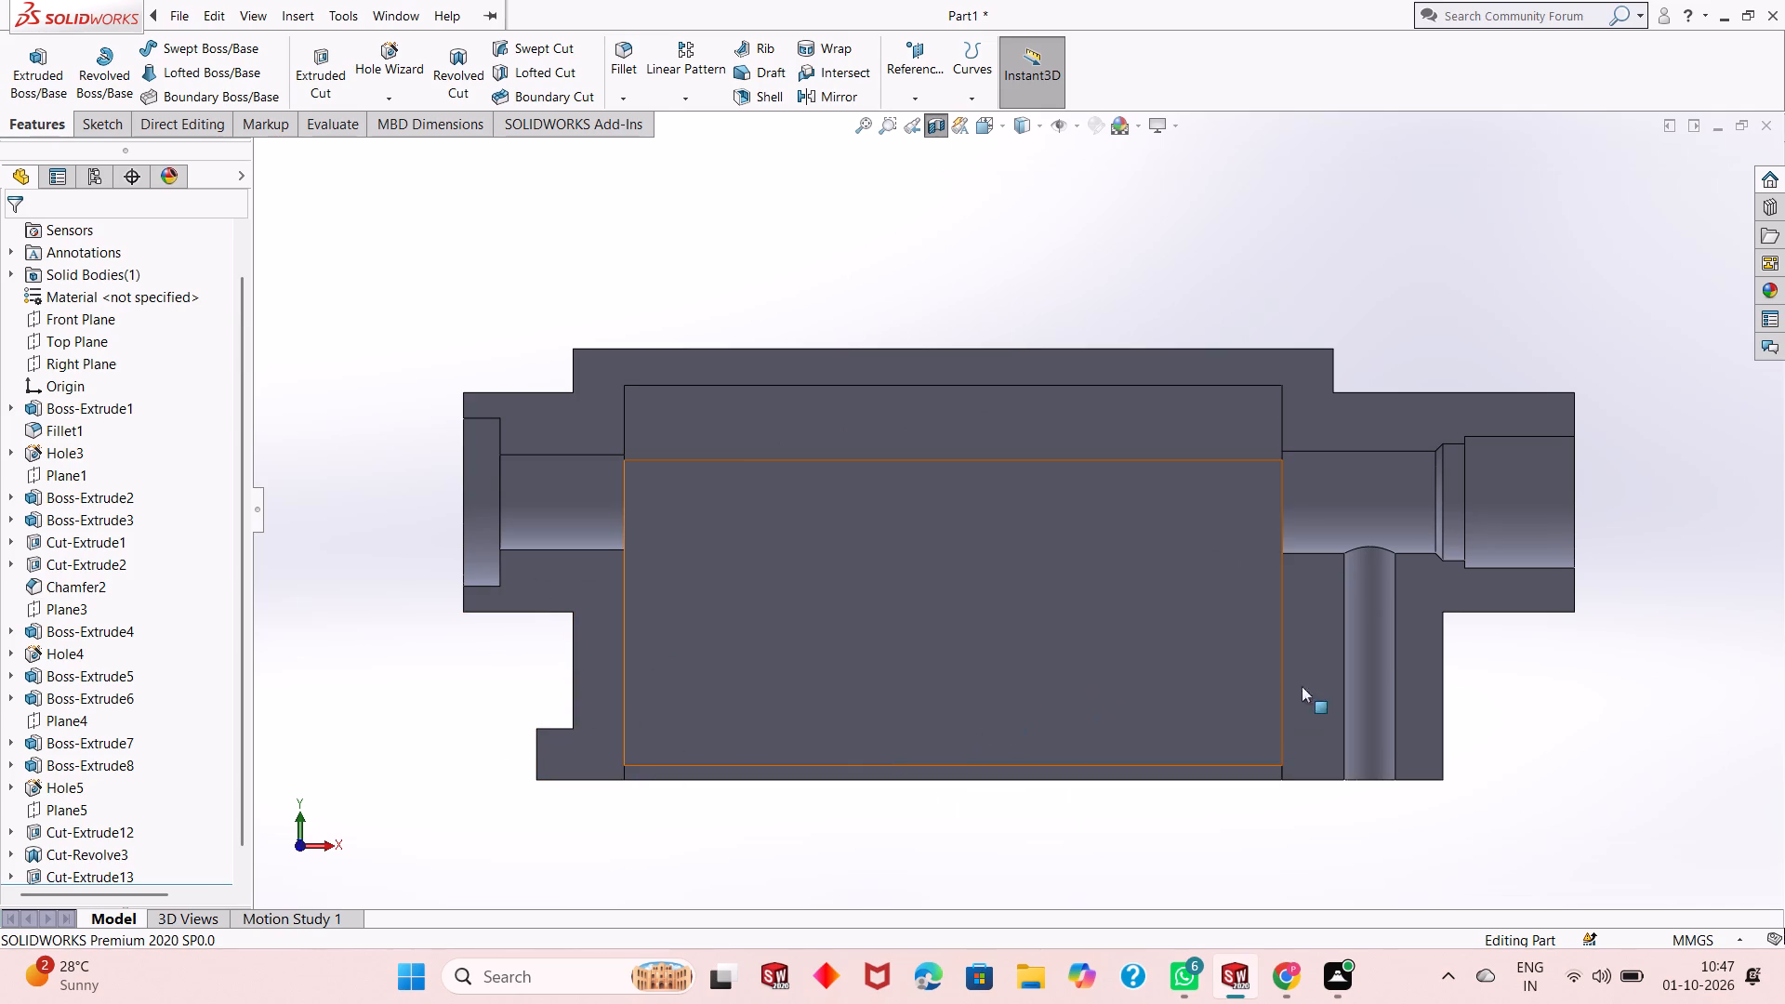
{"action": "left_click", "coordinate": [937, 126]}
{"action": "scroll", "coordinate": [1025, 560], "scroll_direction": "up", "scroll_amount": 1}
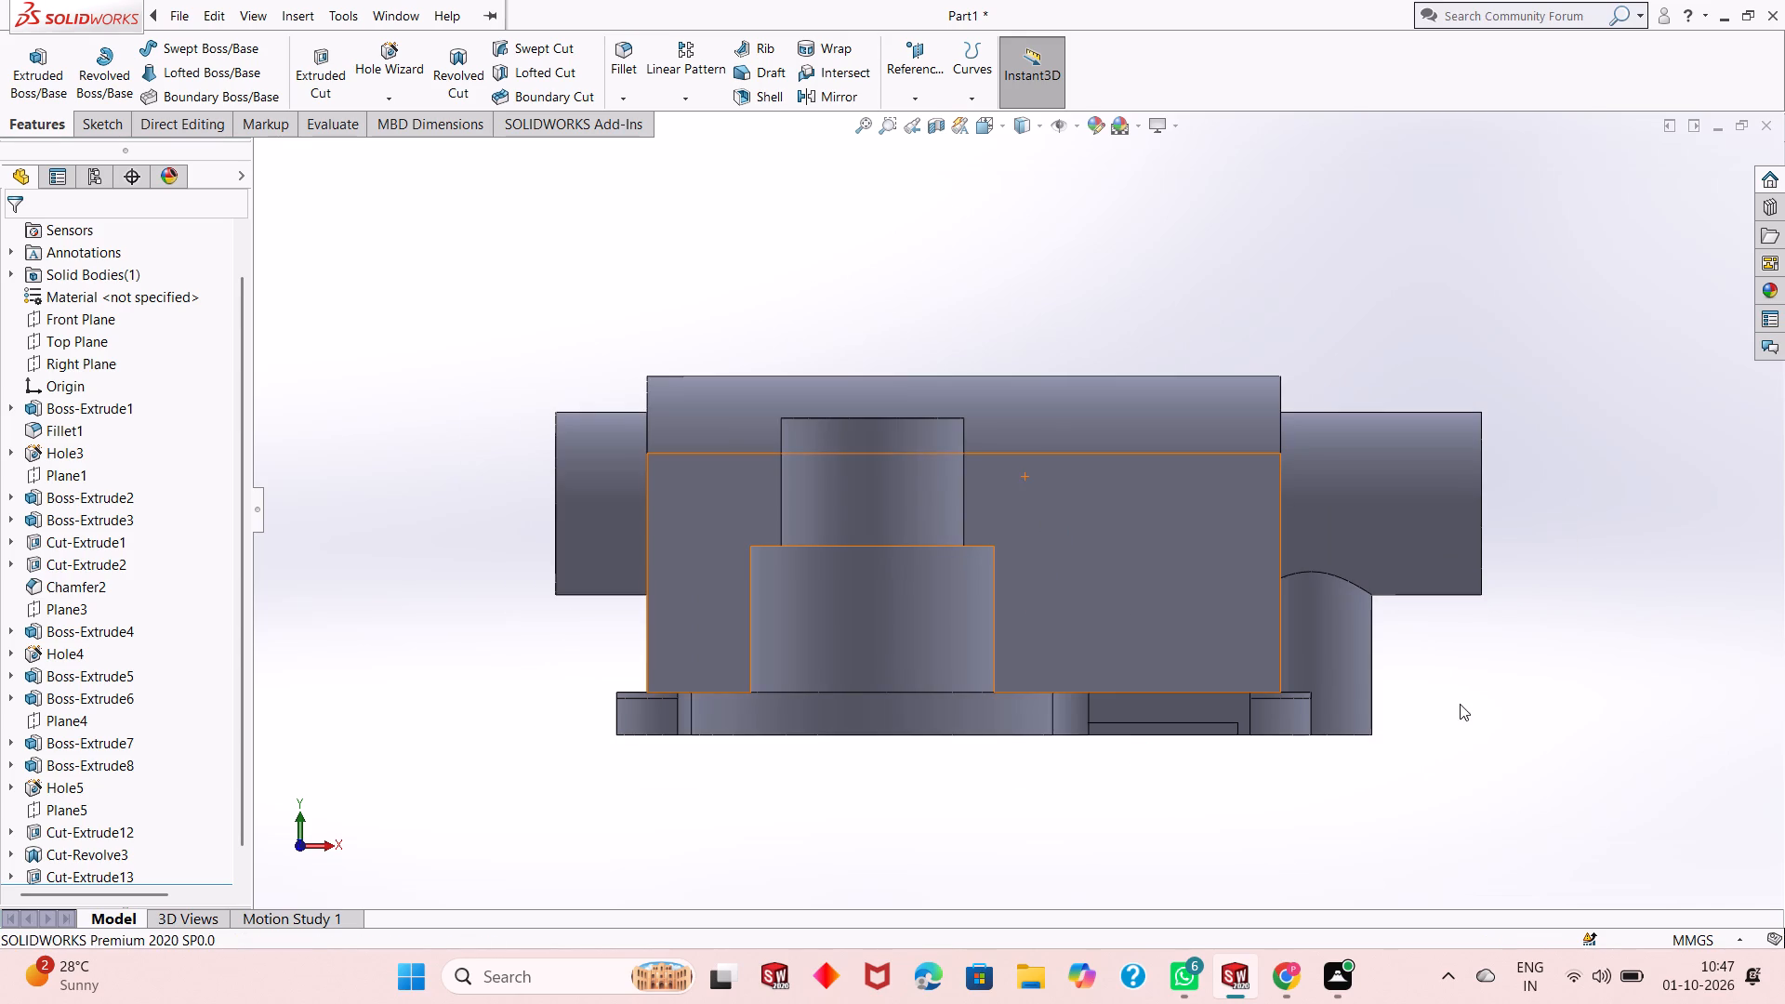
Examine the whole housing from all sides, including the end bores, bosses, underside cavity and sloped side faces.
{"action": "middle_click_drag", "start_coordinate": [1460, 704], "coordinate": [1385, 754]}
{"action": "scroll", "coordinate": [956, 765], "scroll_direction": "up", "scroll_amount": 1}
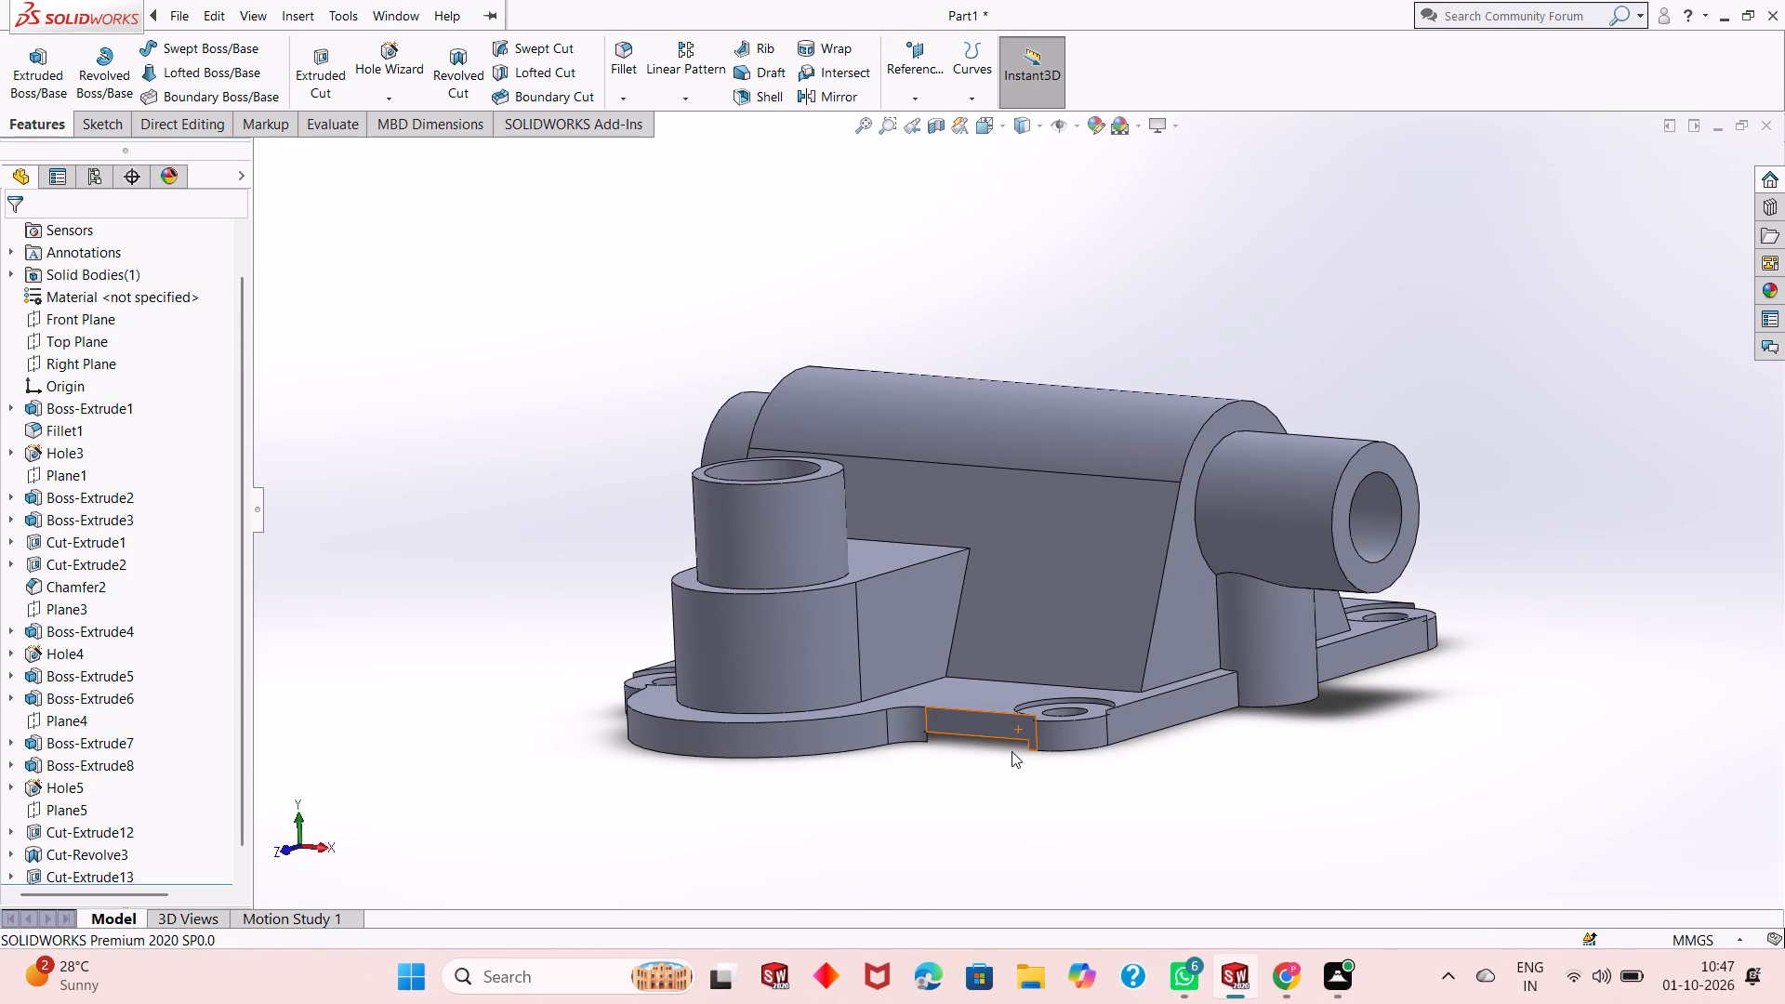
{"action": "middle_click_drag", "start_coordinate": [1215, 743], "coordinate": [1178, 733]}
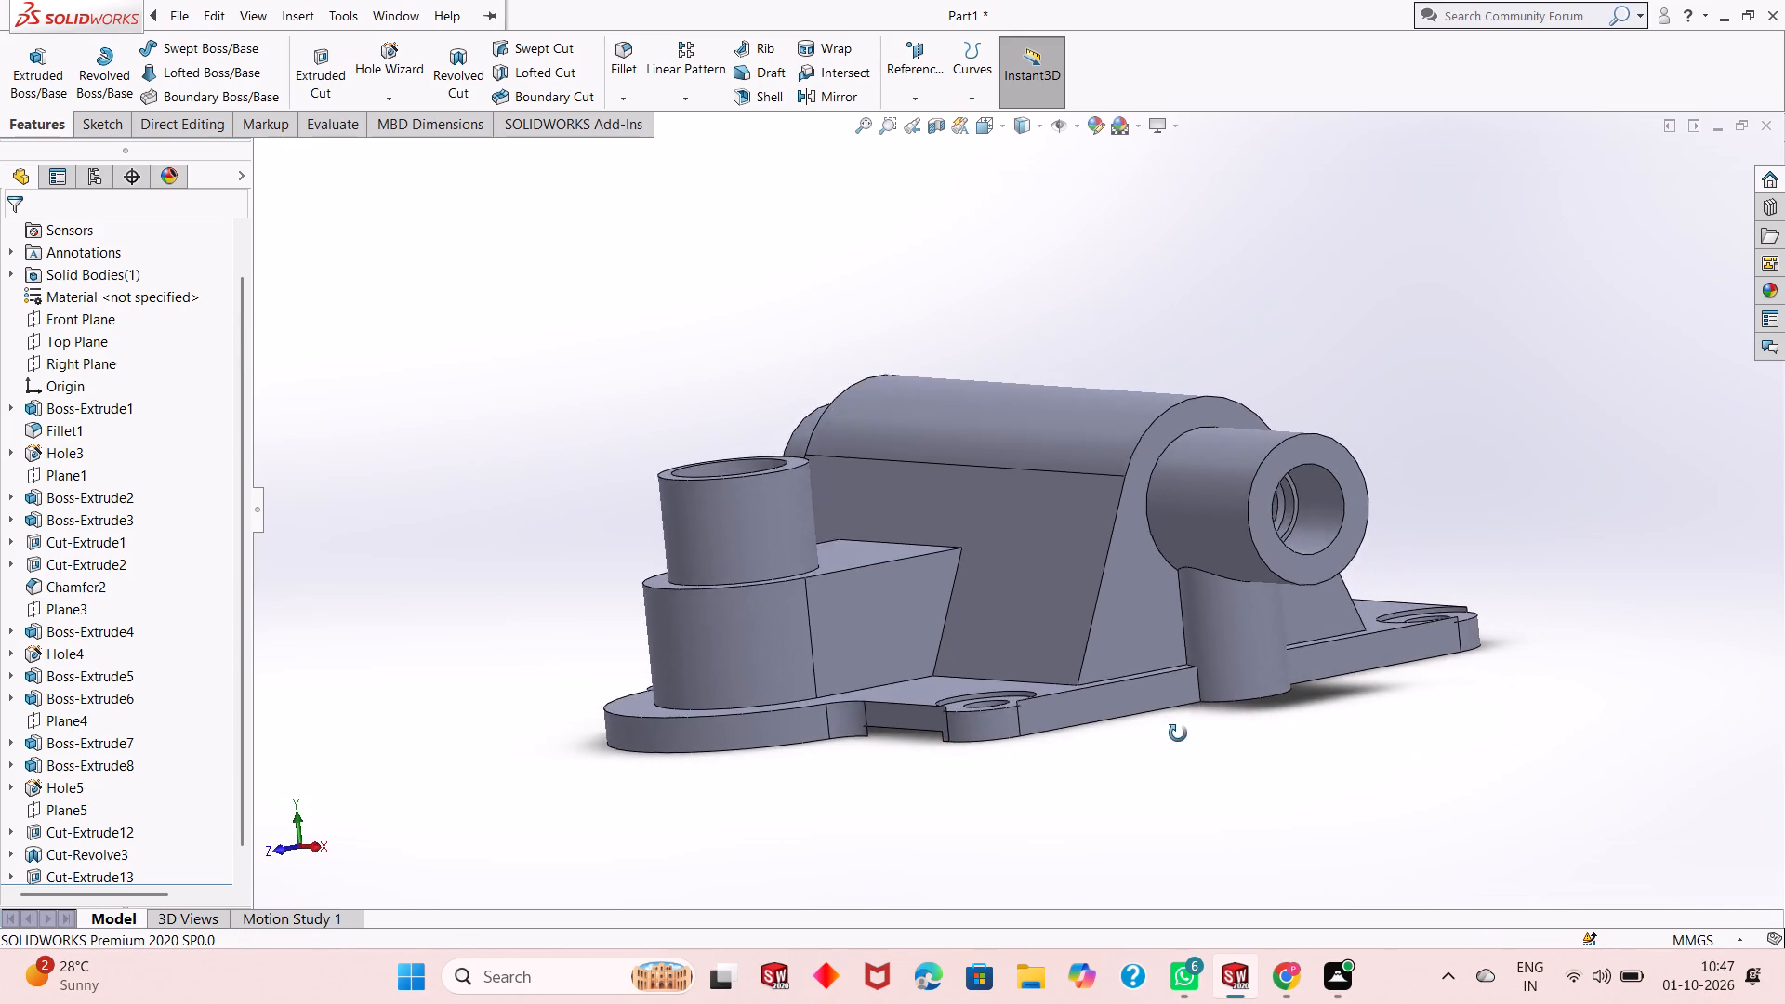
{"action": "middle_click_drag", "start_coordinate": [1178, 733], "coordinate": [1345, 726]}
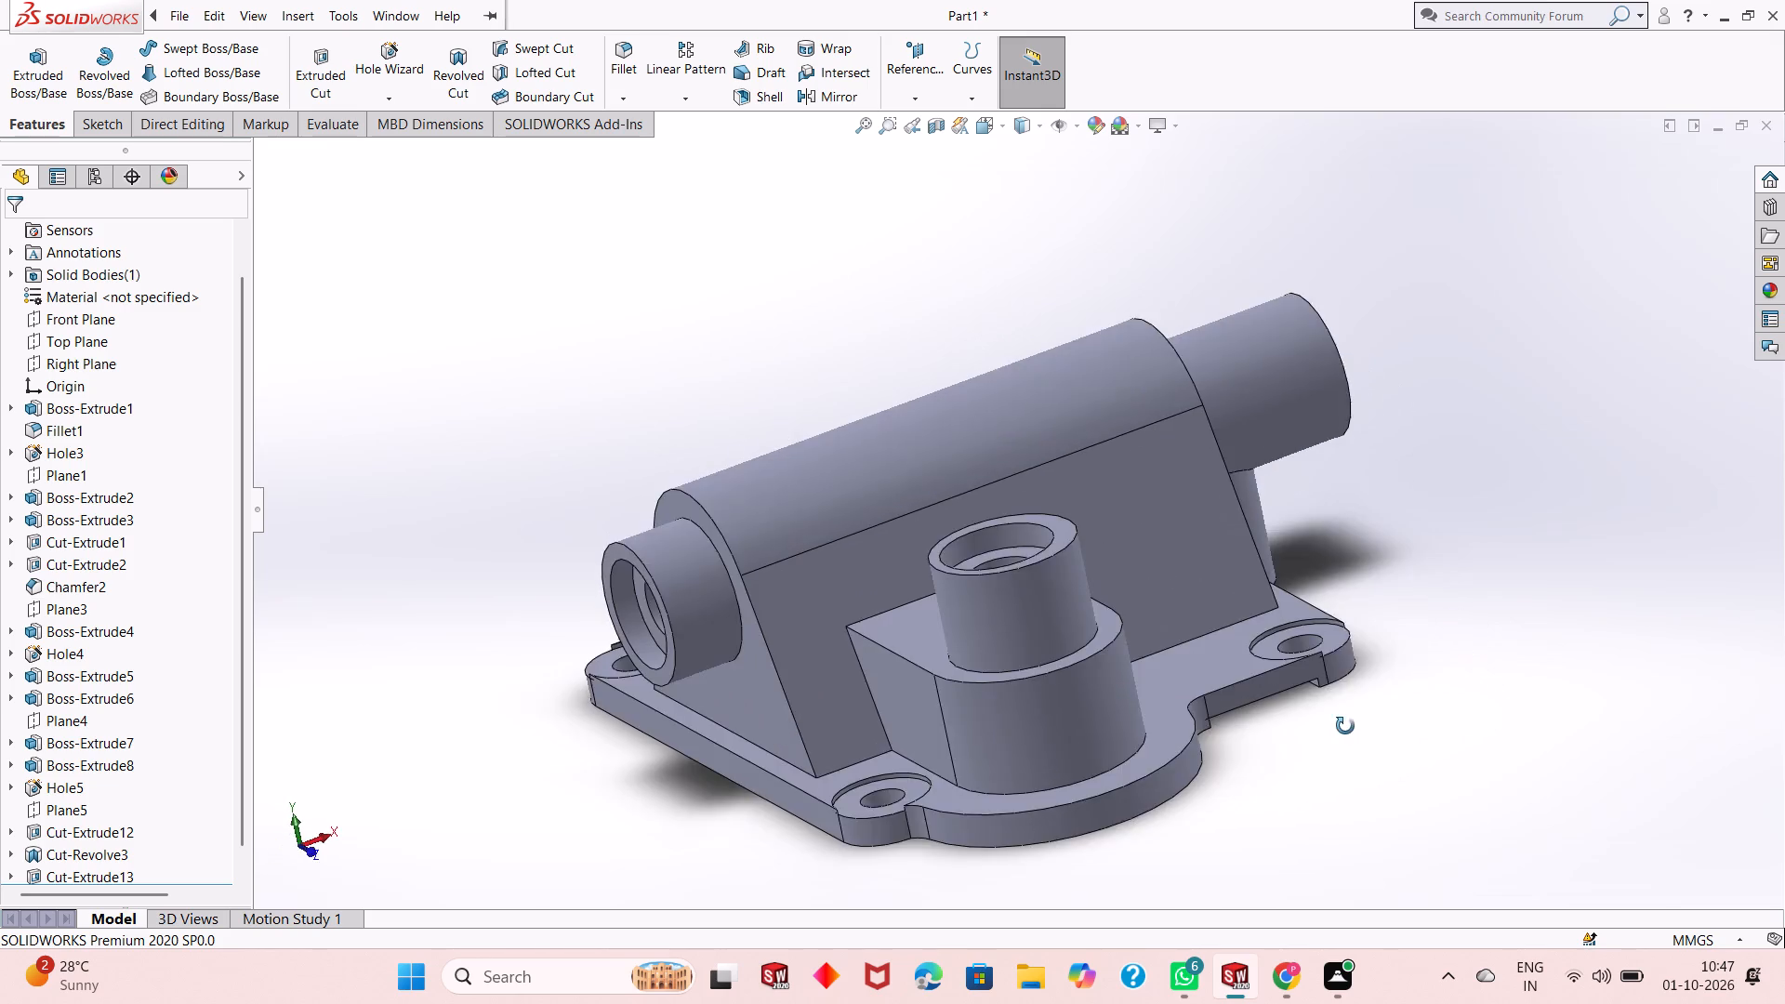
{"action": "middle_click_drag", "start_coordinate": [1345, 726], "coordinate": [1340, 841]}
{"action": "scroll", "coordinate": [863, 701], "scroll_direction": "up", "scroll_amount": 1}
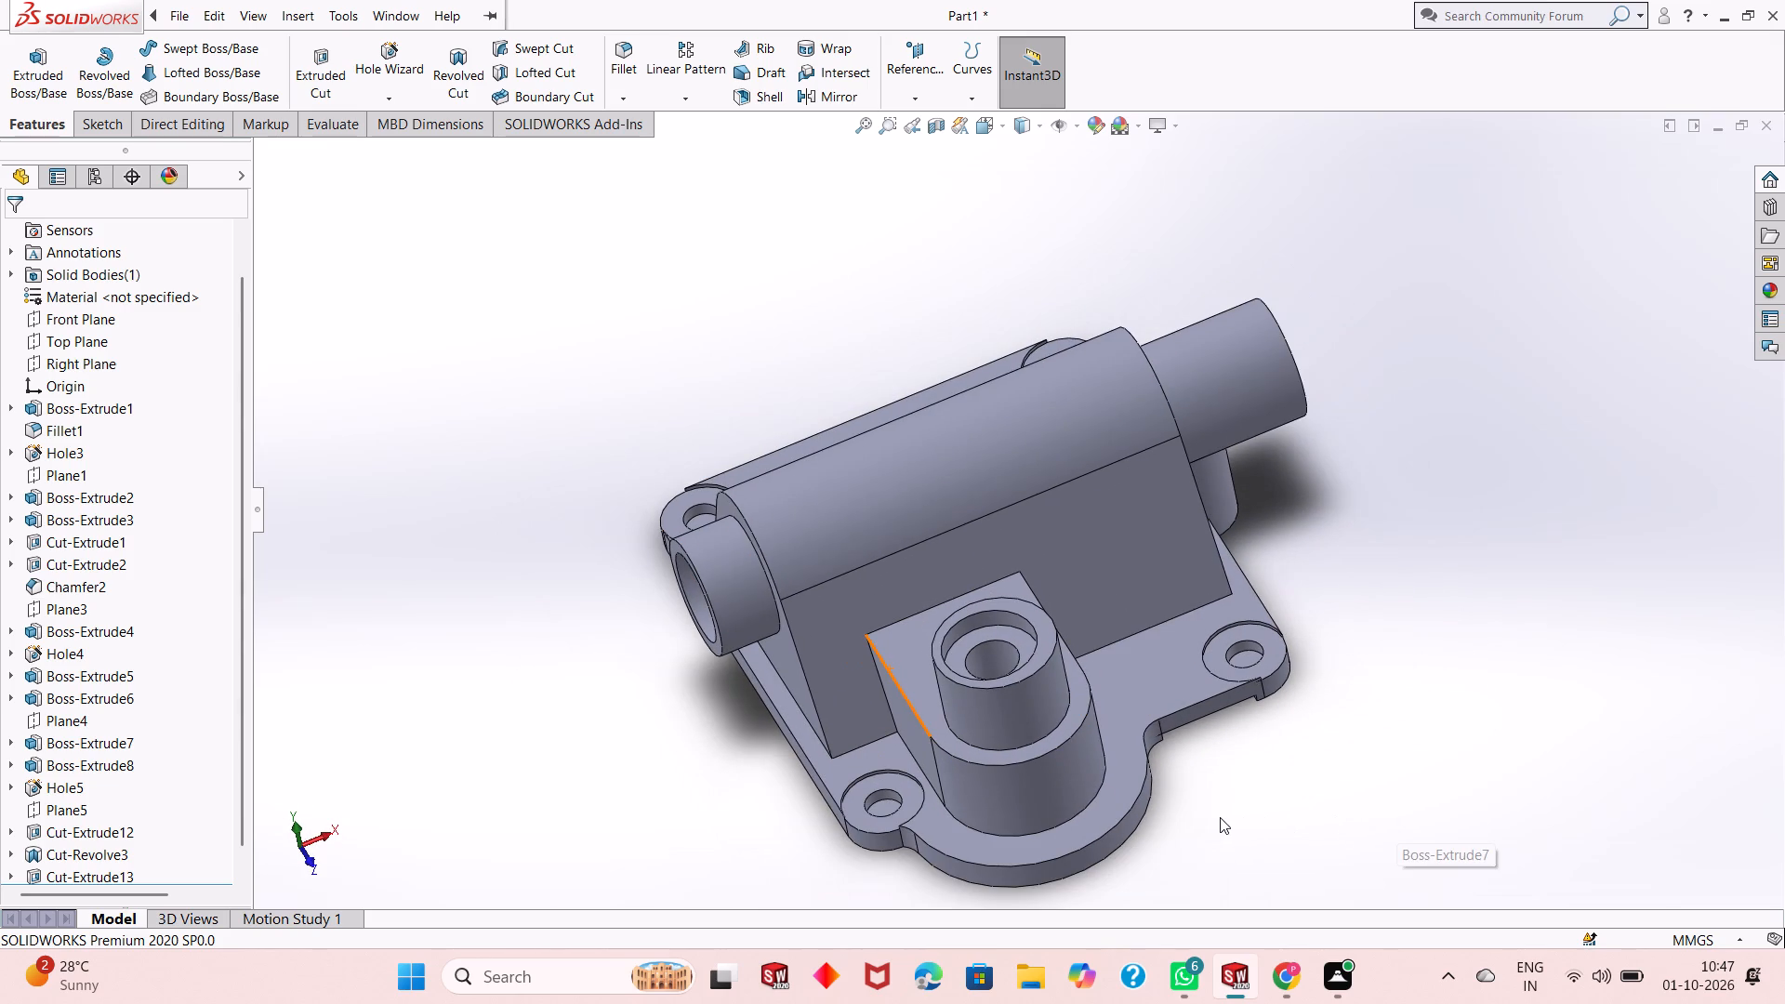
{"action": "middle_click_drag", "start_coordinate": [1159, 861], "coordinate": [1127, 779]}
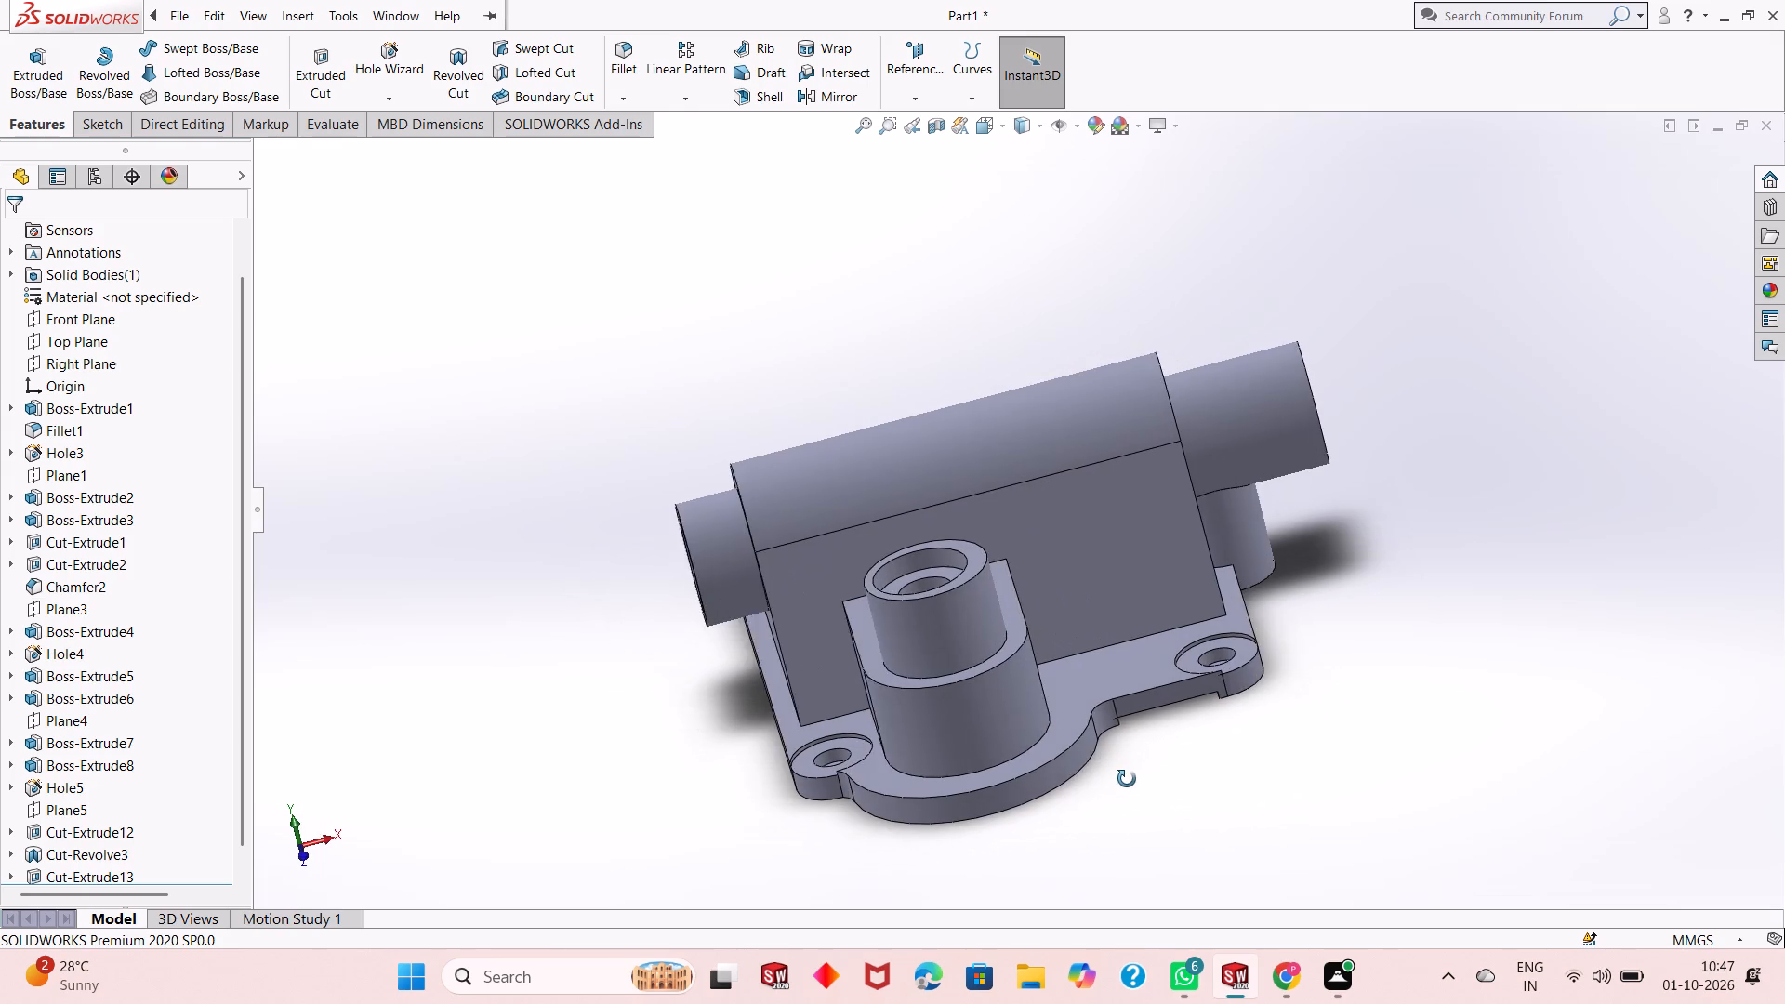
{"action": "middle_click_drag", "start_coordinate": [1127, 779], "coordinate": [1119, 784]}
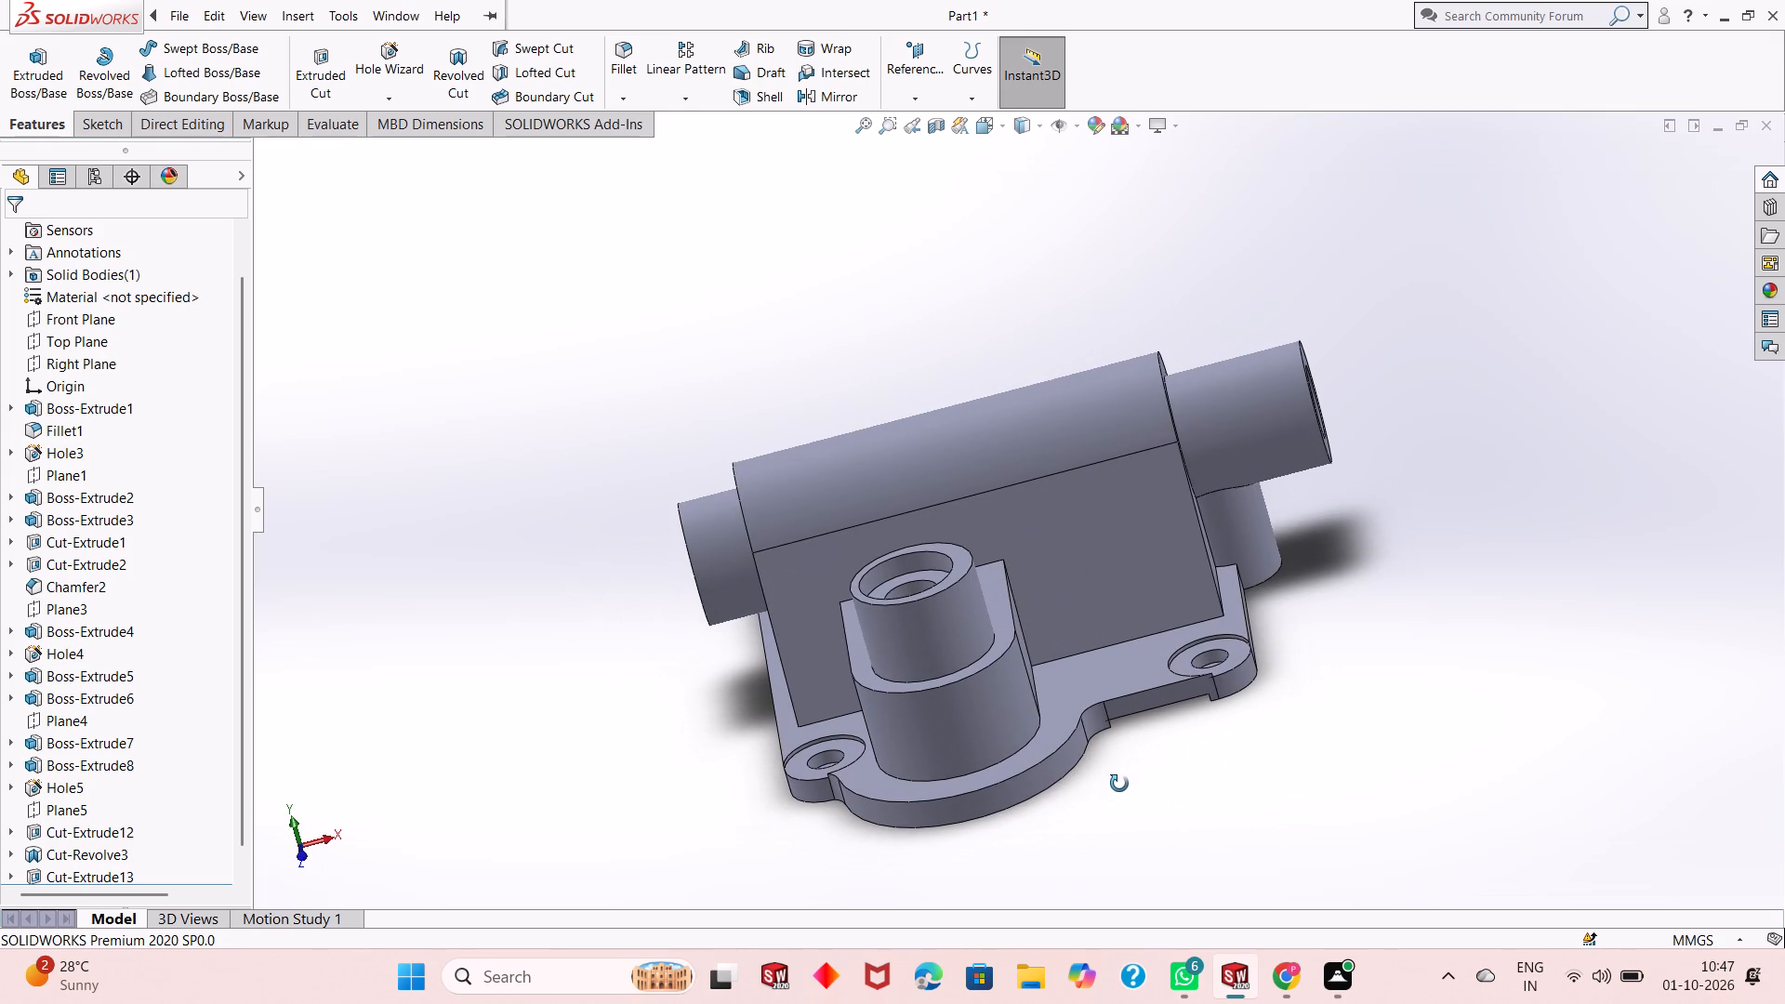
{"action": "middle_click_drag", "start_coordinate": [1119, 784], "coordinate": [1429, 561]}
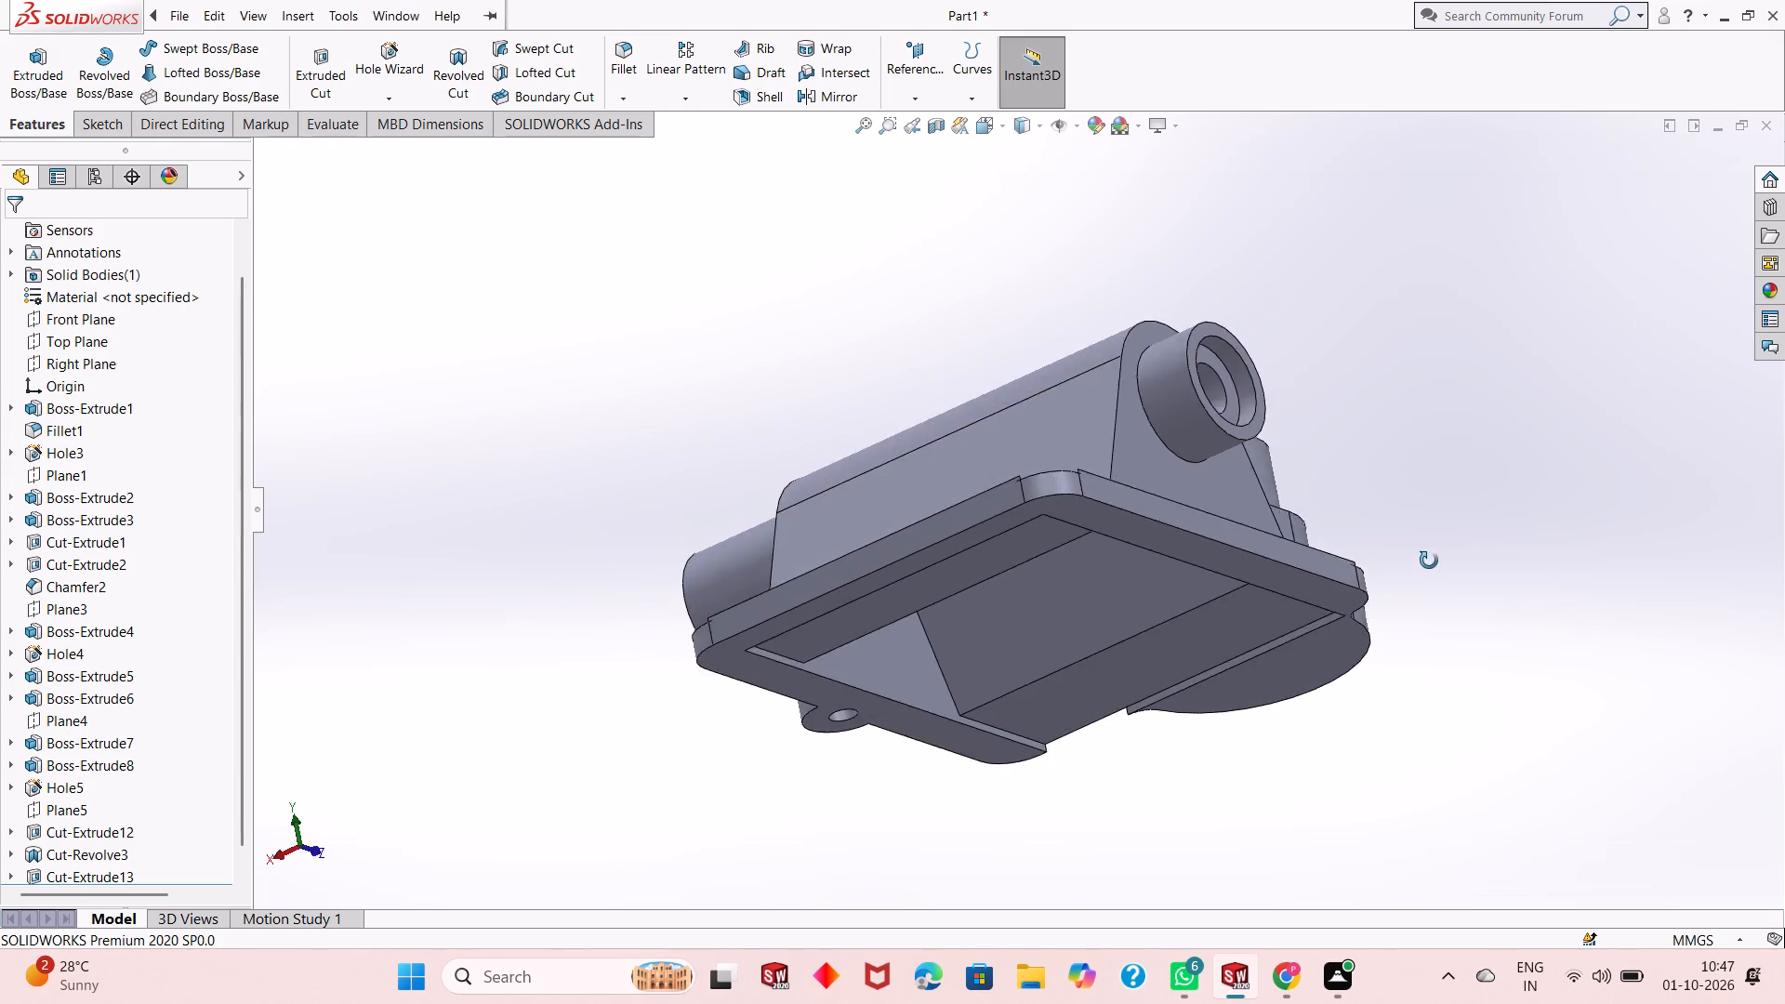
{"action": "middle_click_drag", "start_coordinate": [1429, 561], "coordinate": [1580, 731]}
{"action": "middle_click_drag", "start_coordinate": [1374, 814], "coordinate": [1497, 659]}
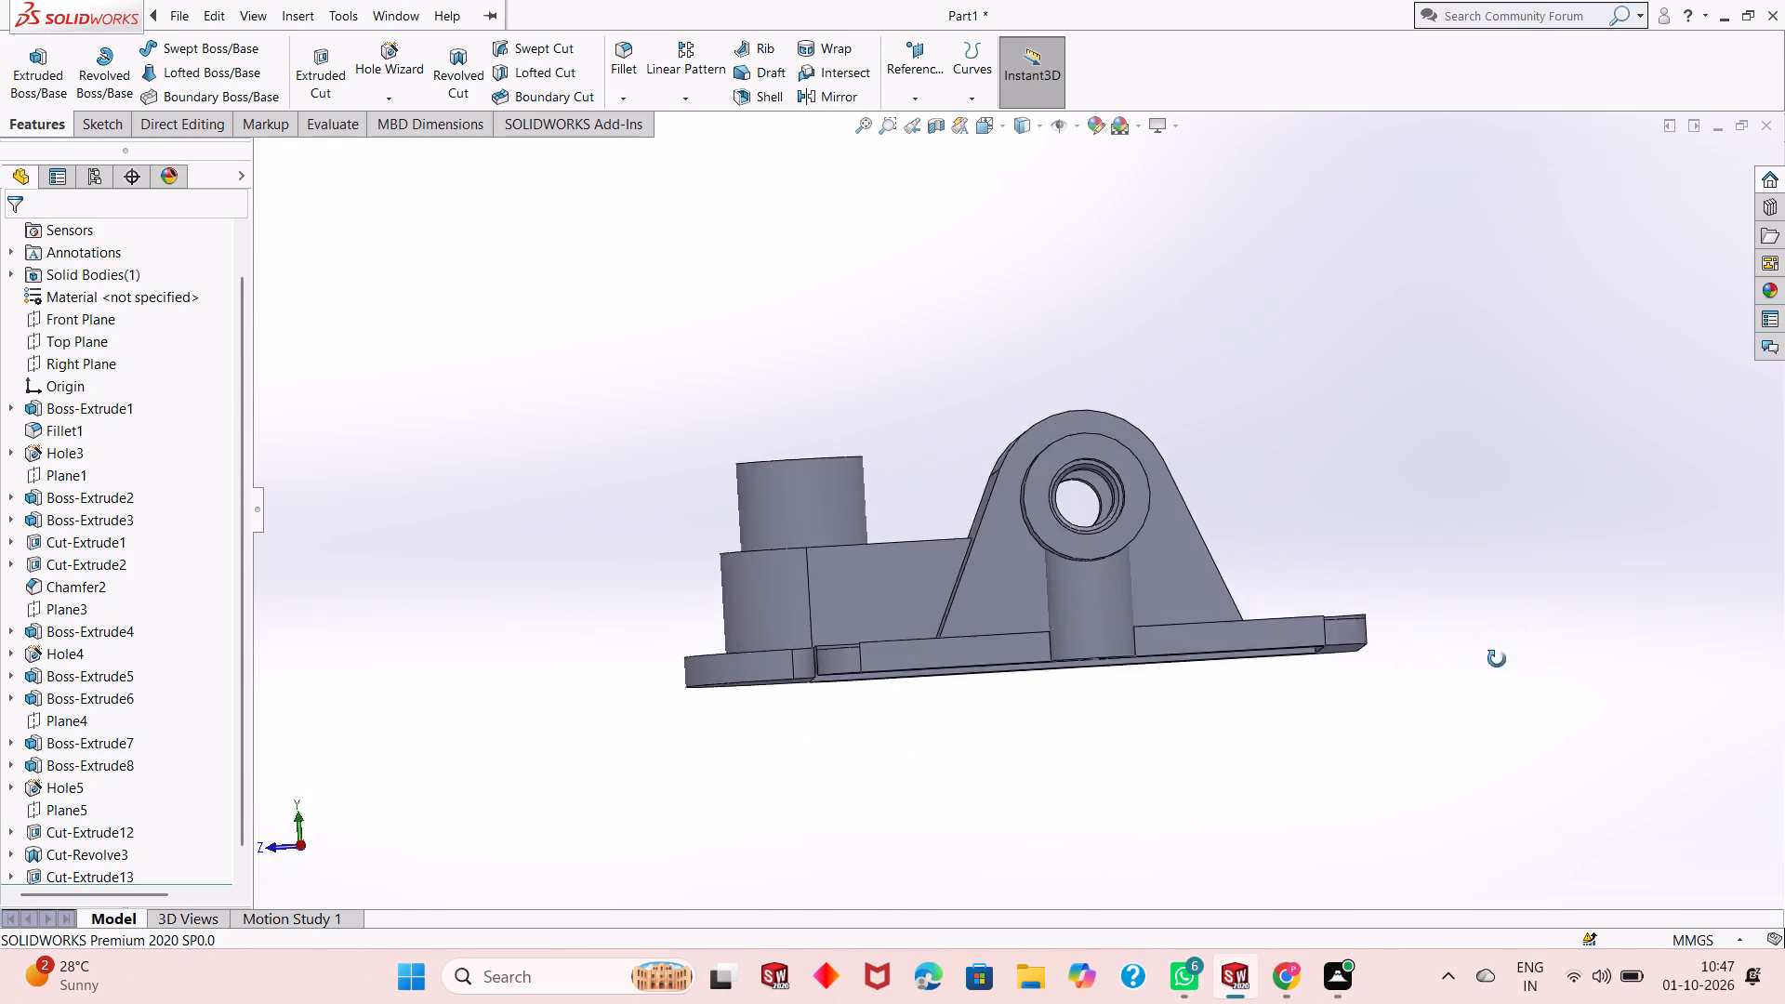
{"action": "middle_click_drag", "start_coordinate": [1497, 659], "coordinate": [1498, 761]}
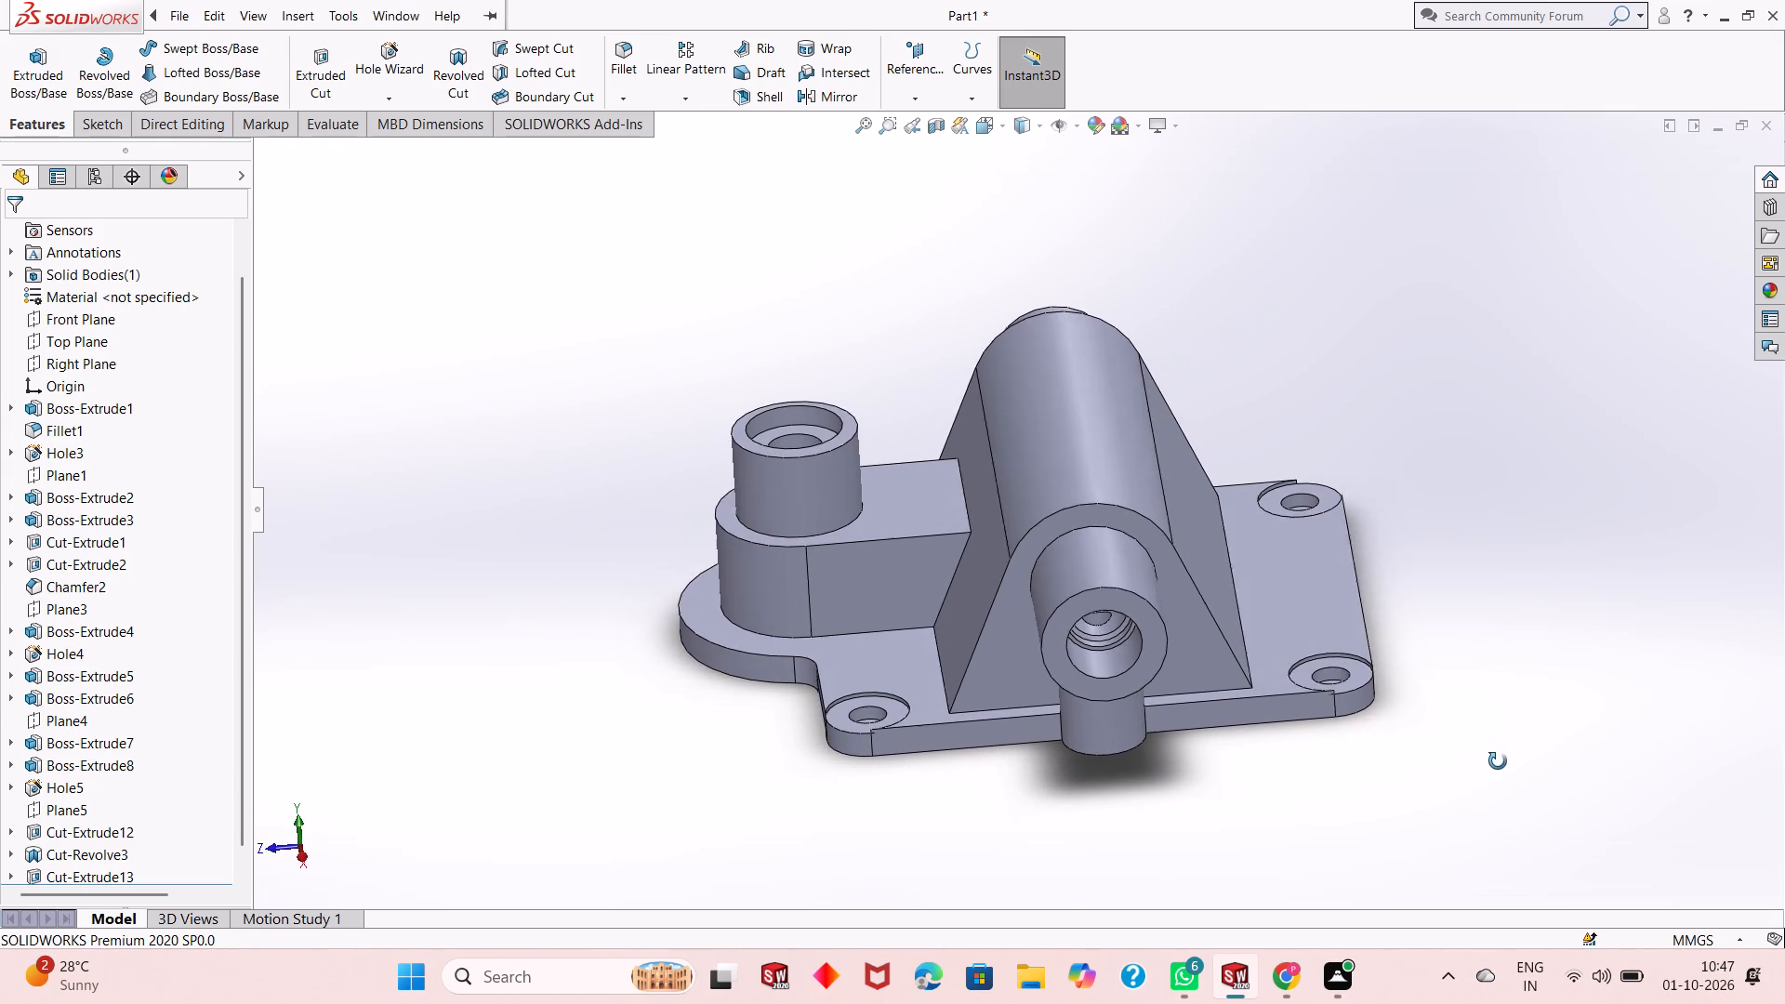
{"action": "middle_click_drag", "start_coordinate": [1498, 761], "coordinate": [1457, 795]}
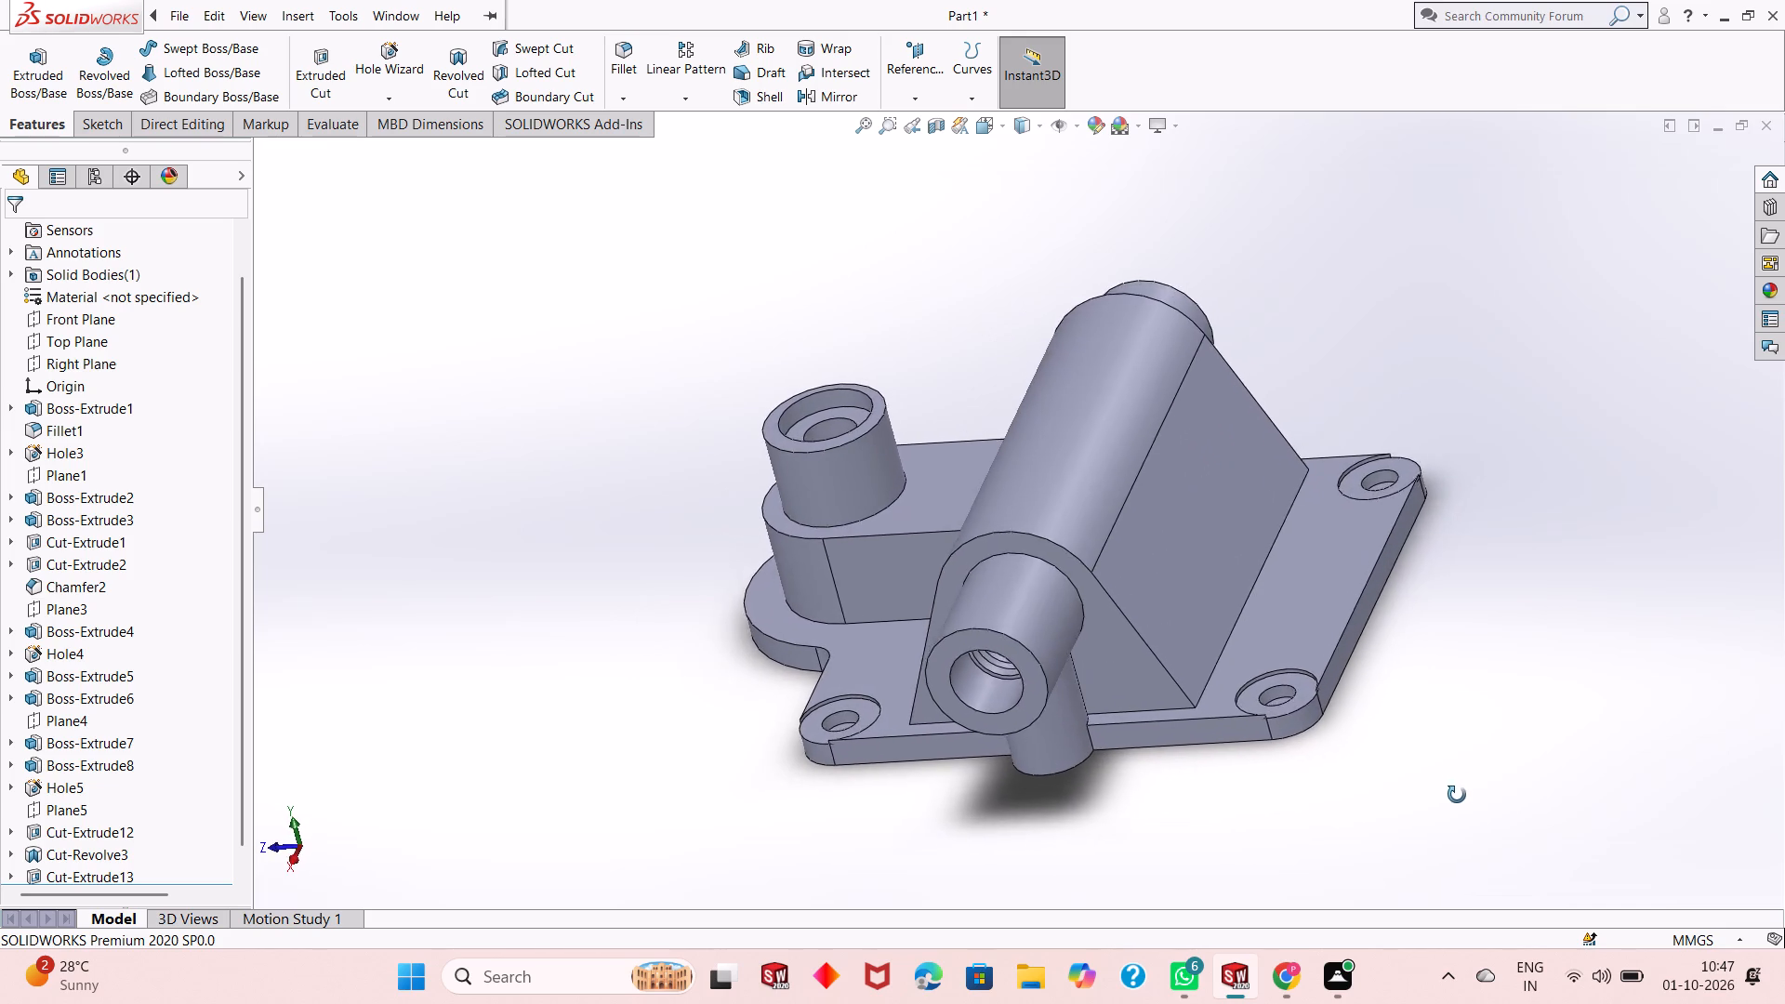
{"action": "middle_click_drag", "start_coordinate": [1457, 795], "coordinate": [1438, 762]}
{"action": "scroll", "coordinate": [1438, 762], "scroll_direction": "up", "scroll_amount": 1}
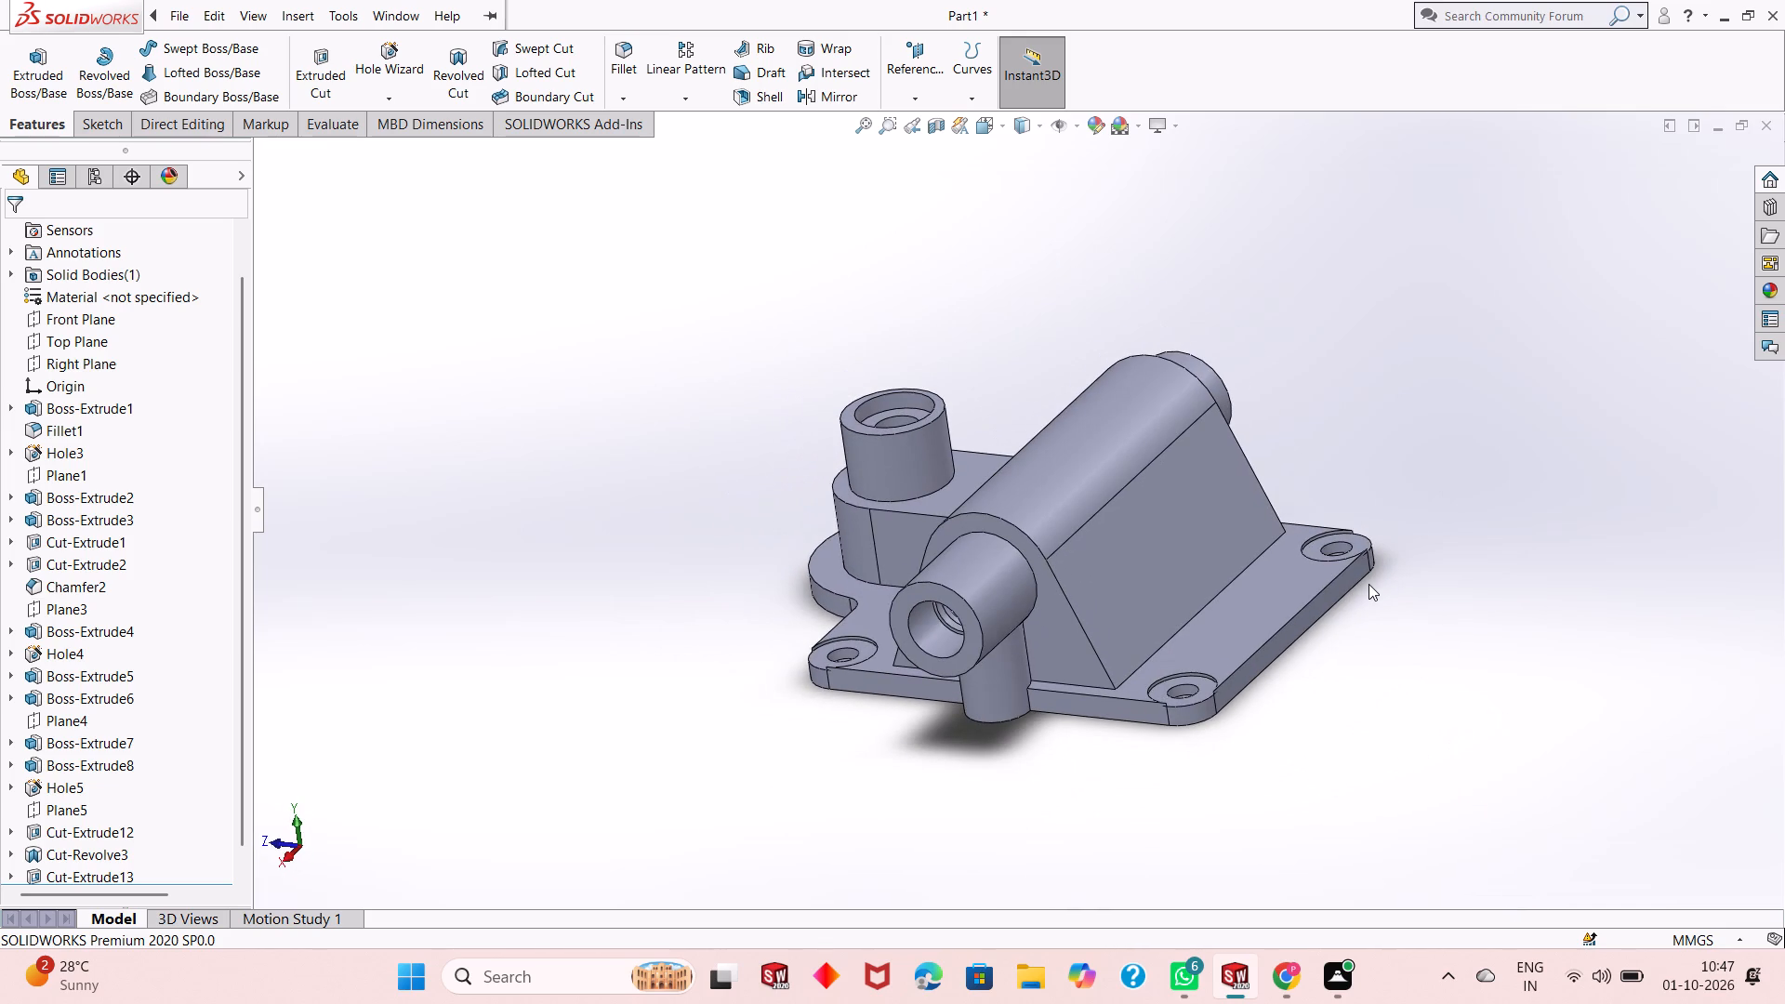
{"action": "scroll", "coordinate": [1275, 558], "scroll_direction": "down", "scroll_amount": 2}
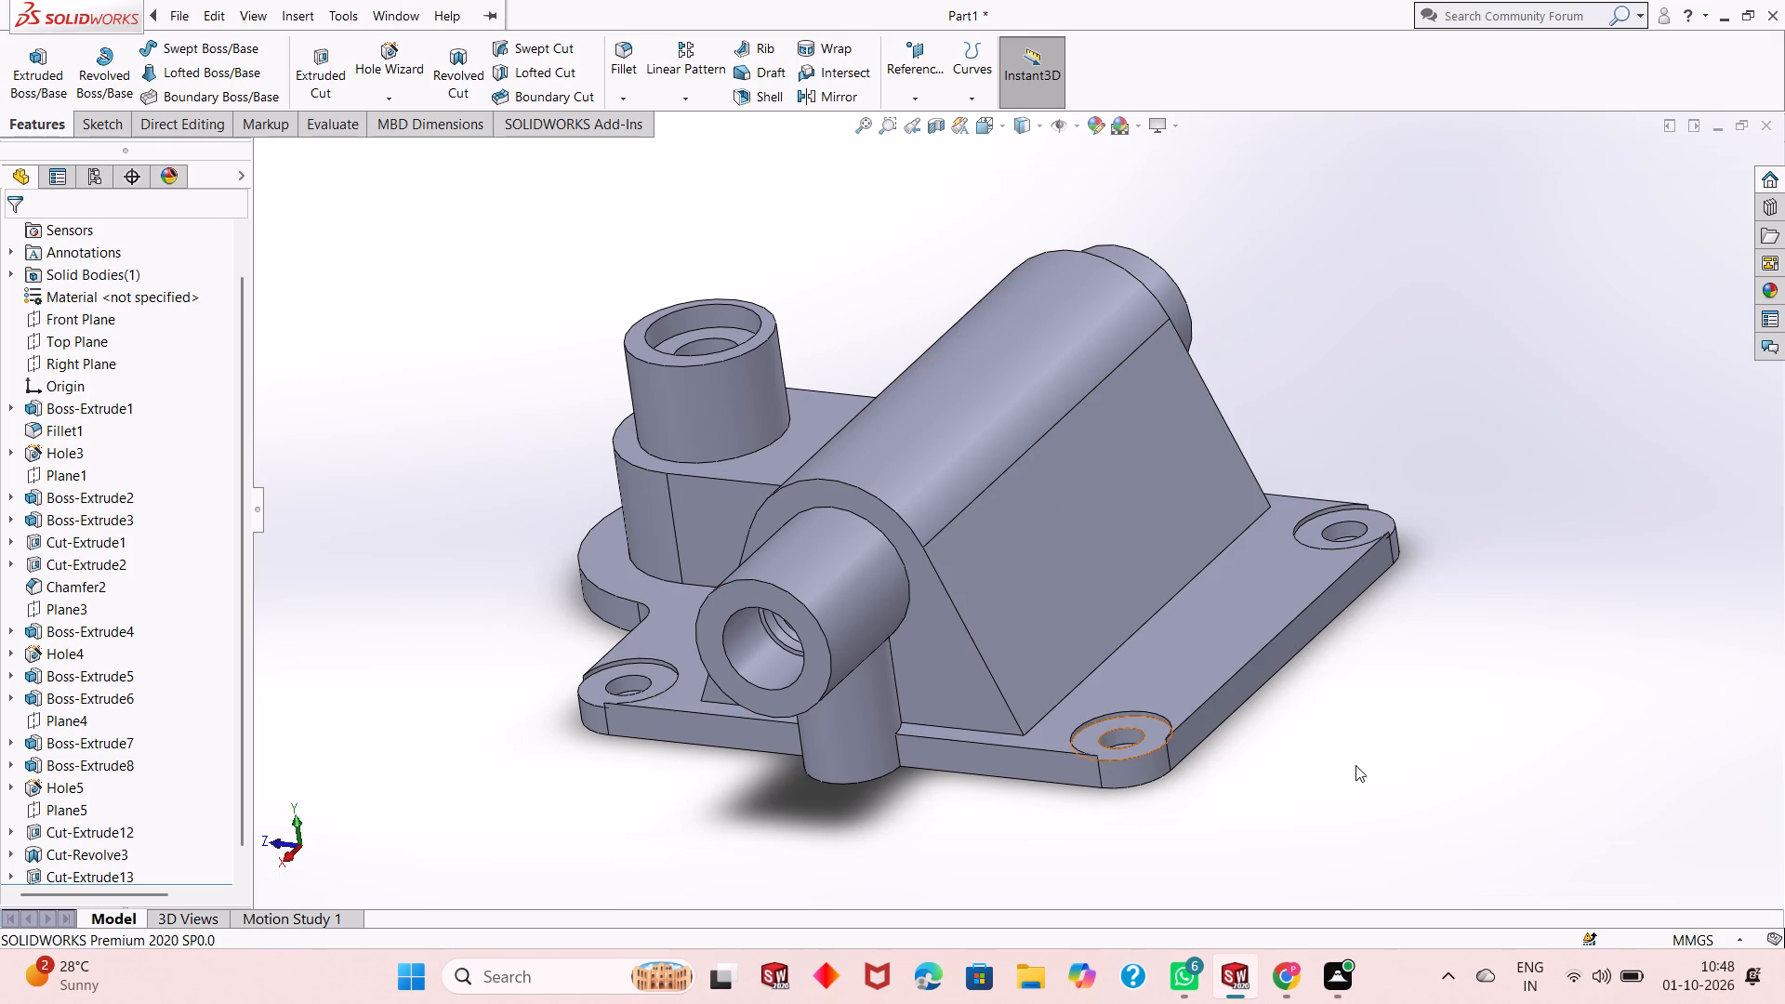
{"action": "middle_click_drag", "start_coordinate": [1357, 765], "coordinate": [1391, 704]}
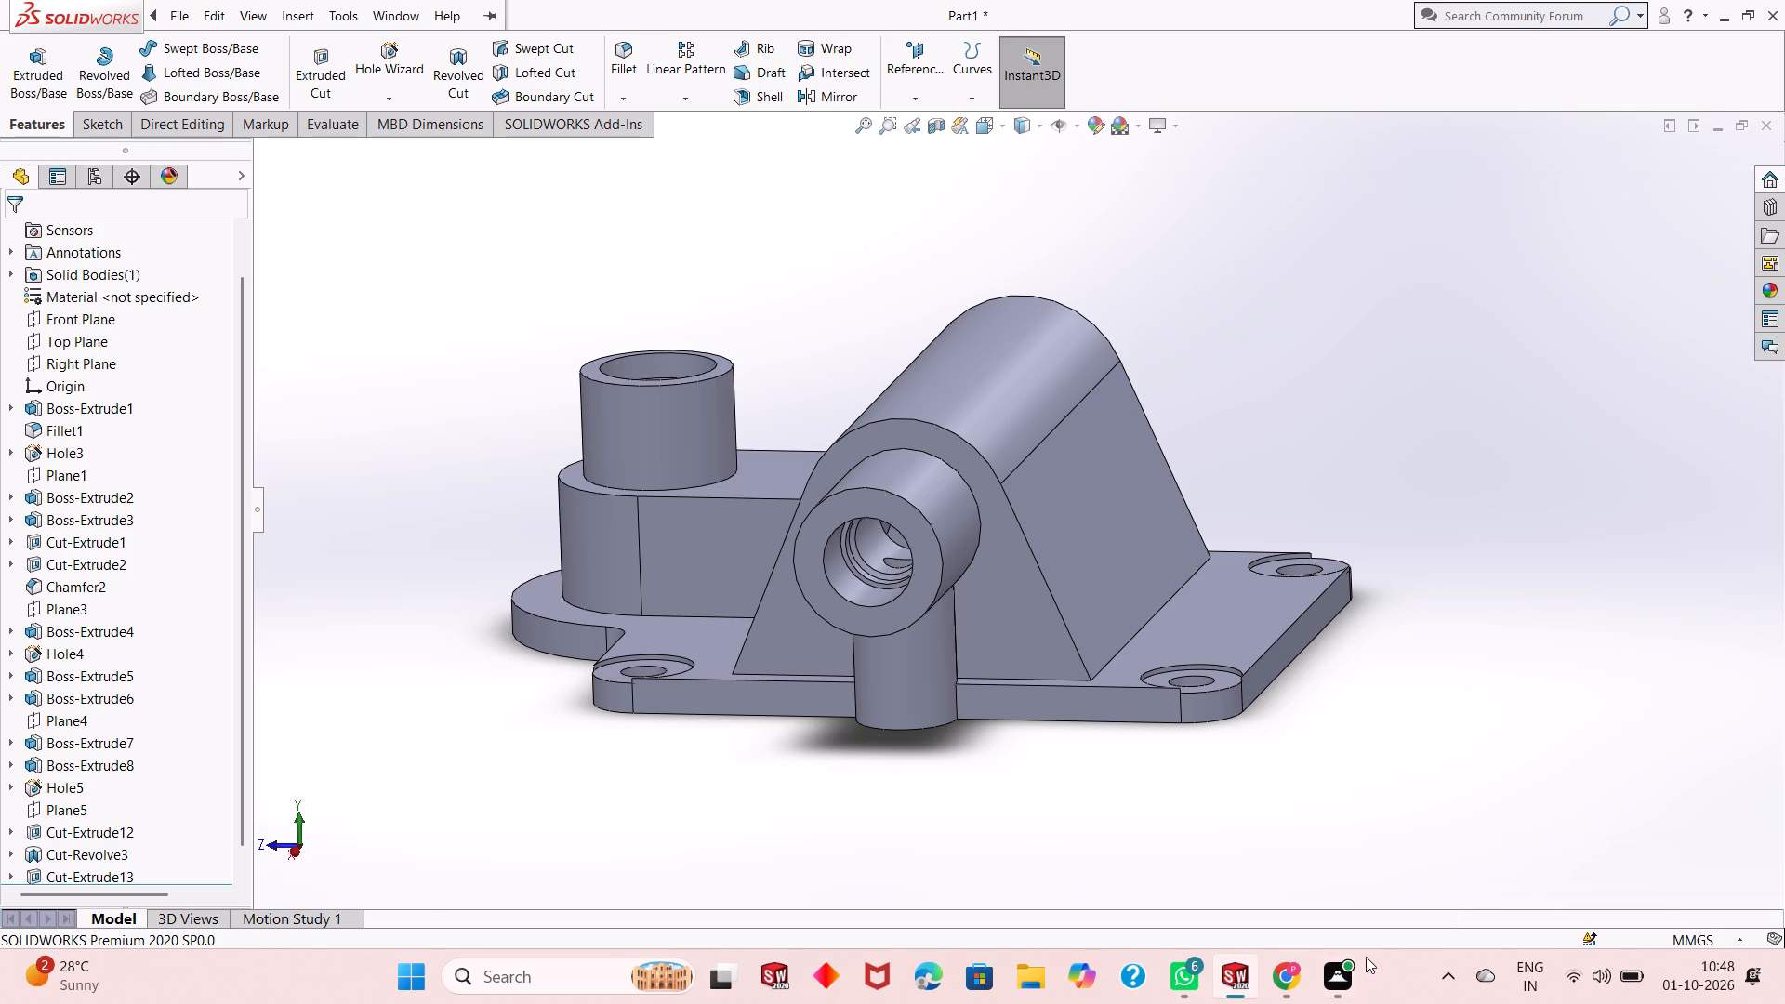
{"action": "middle_click_drag", "start_coordinate": [1321, 648], "coordinate": [1314, 581]}
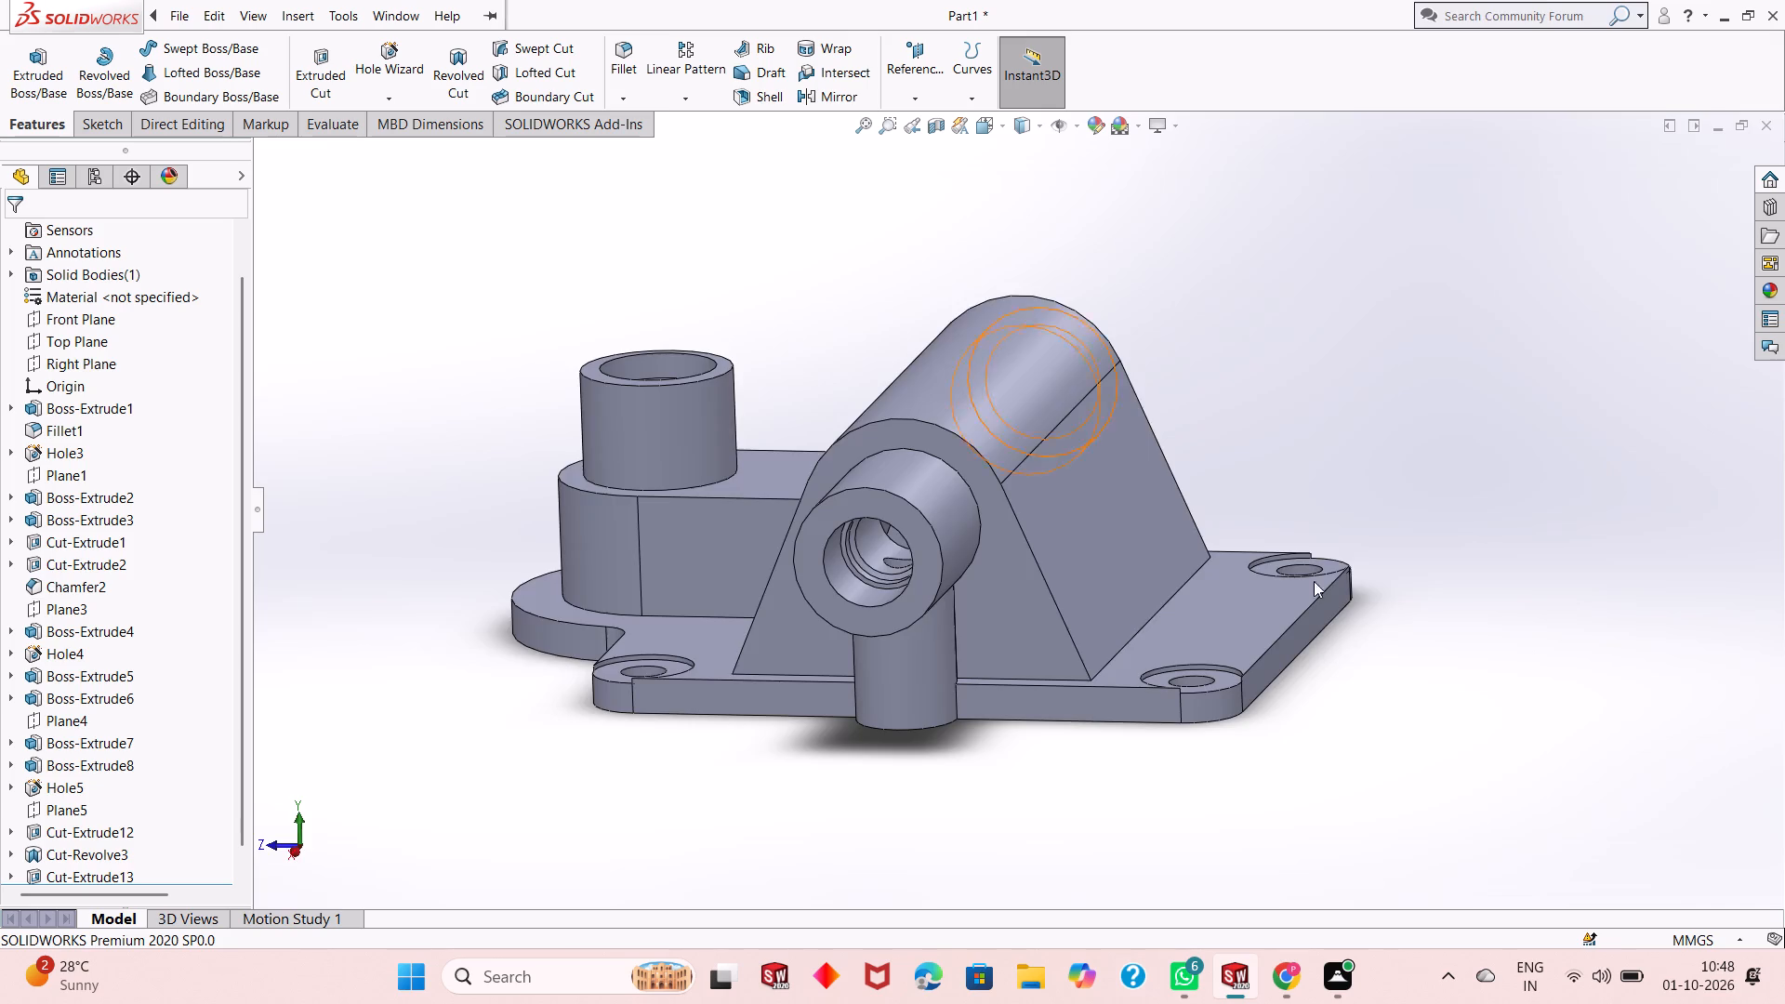
{"action": "middle_click_drag", "start_coordinate": [1314, 581], "coordinate": [1021, 443]}
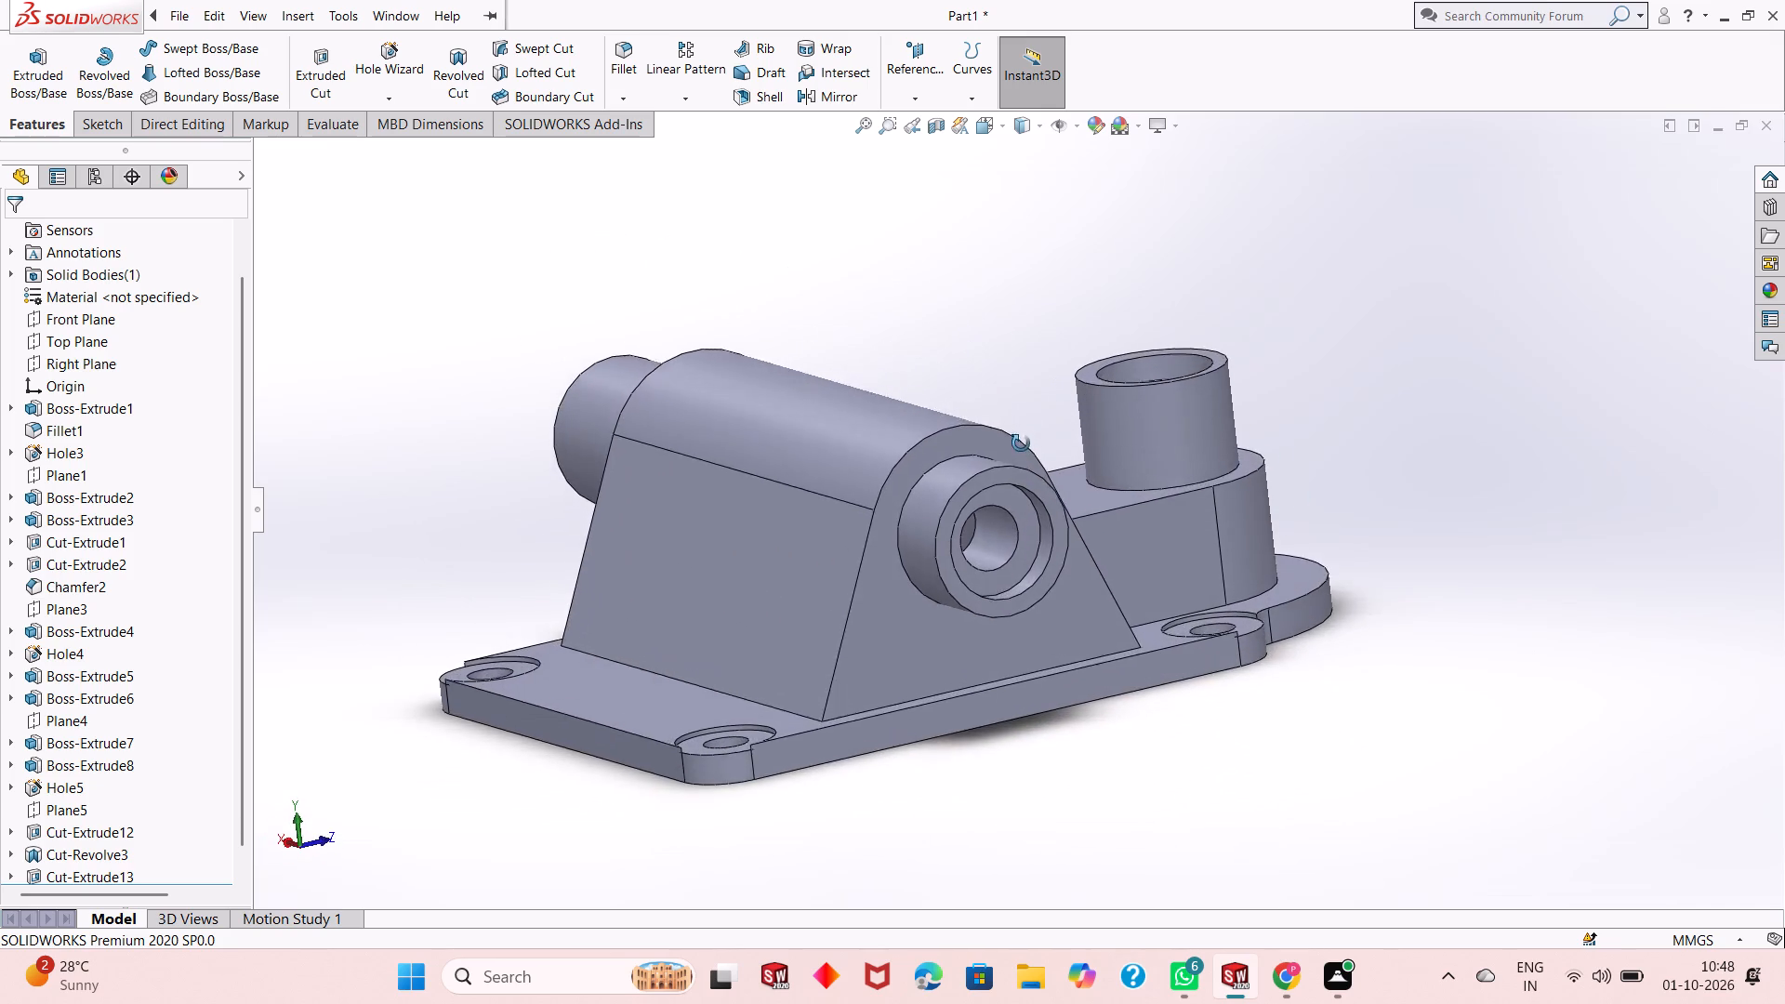
{"action": "middle_click_drag", "start_coordinate": [1021, 443], "coordinate": [1020, 466]}
{"action": "scroll", "coordinate": [618, 518], "scroll_direction": "up", "scroll_amount": 1}
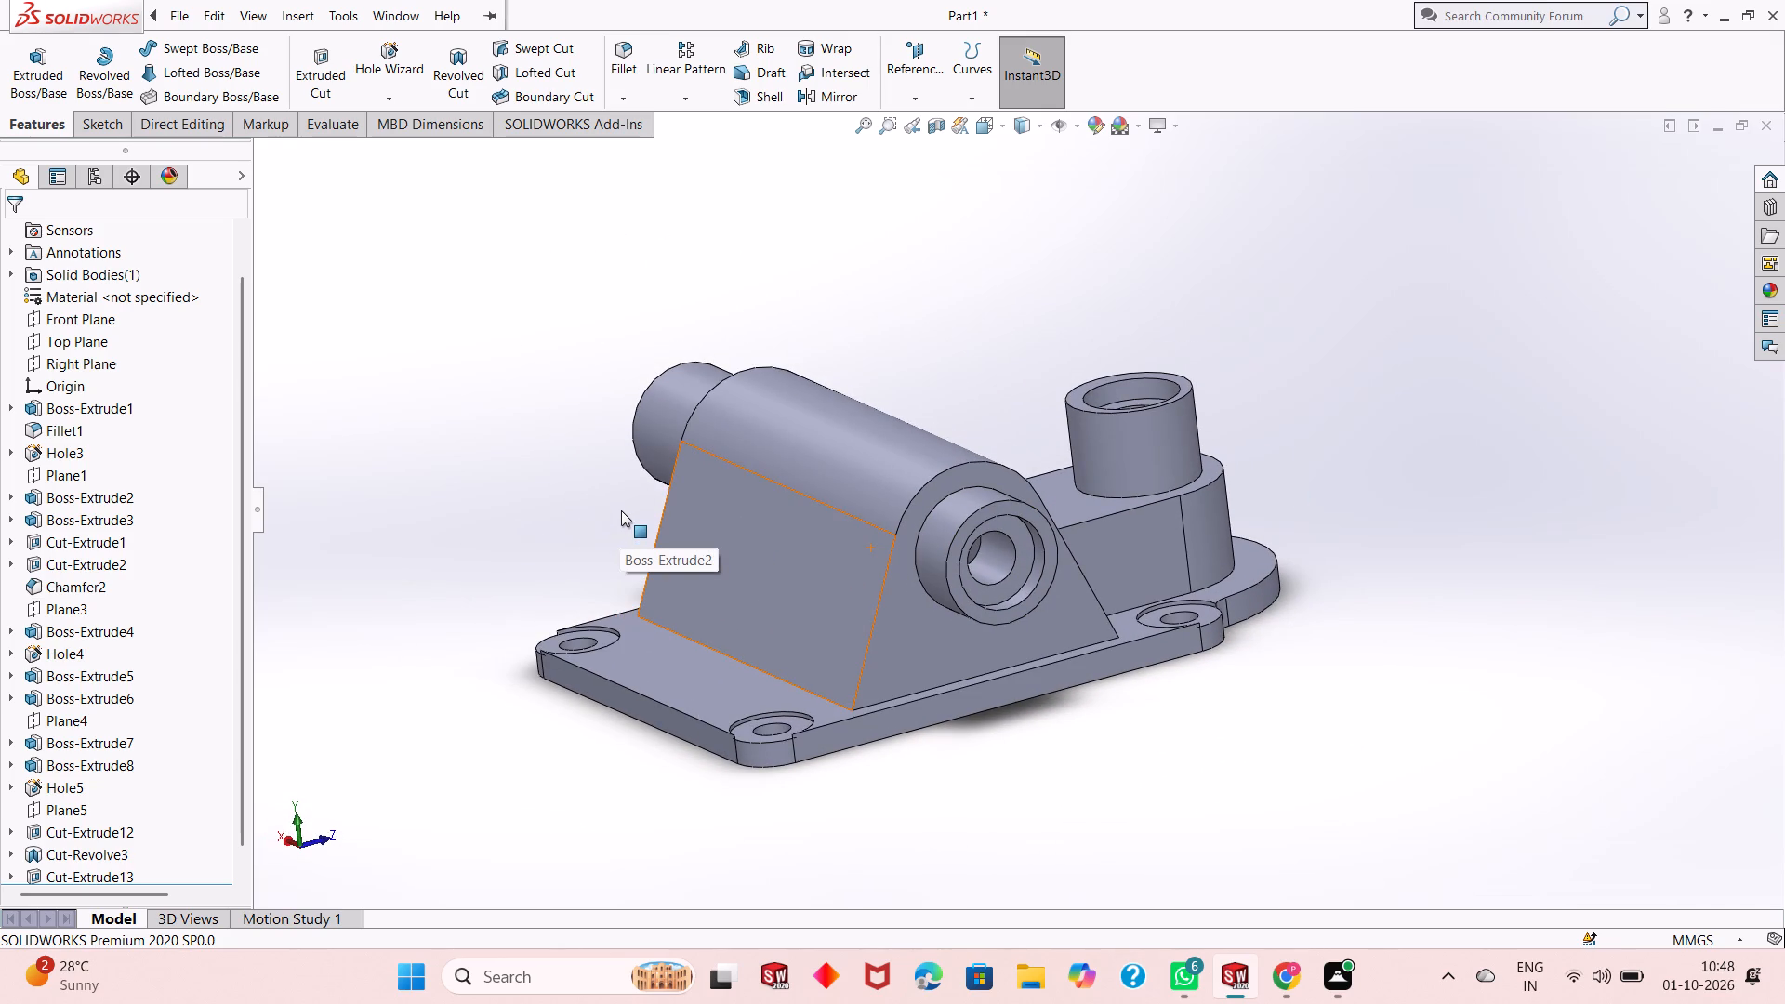
Start a reference plane from the housing's sloped side face opposite the tall vertical boss, with a 0 mm offset.
{"action": "left_click", "coordinate": [926, 86]}
{"action": "left_click", "coordinate": [928, 109]}
{"action": "left_click", "coordinate": [928, 115]}
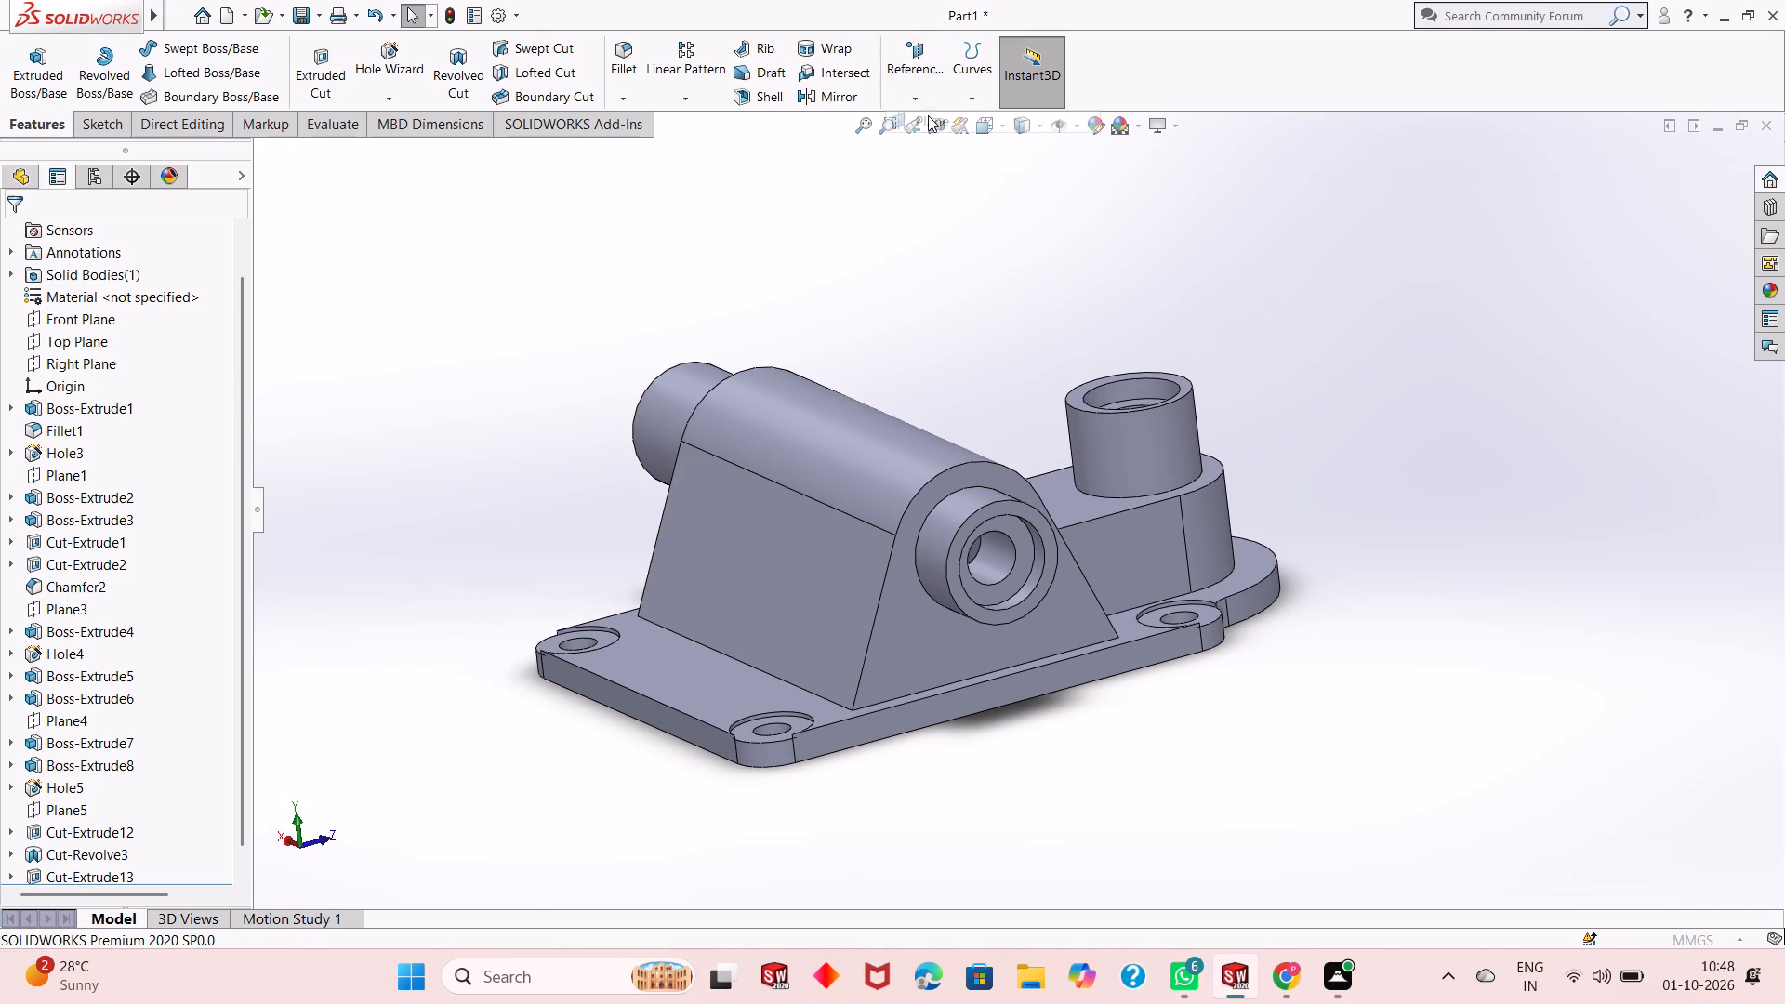
{"action": "left_click", "coordinate": [747, 552]}
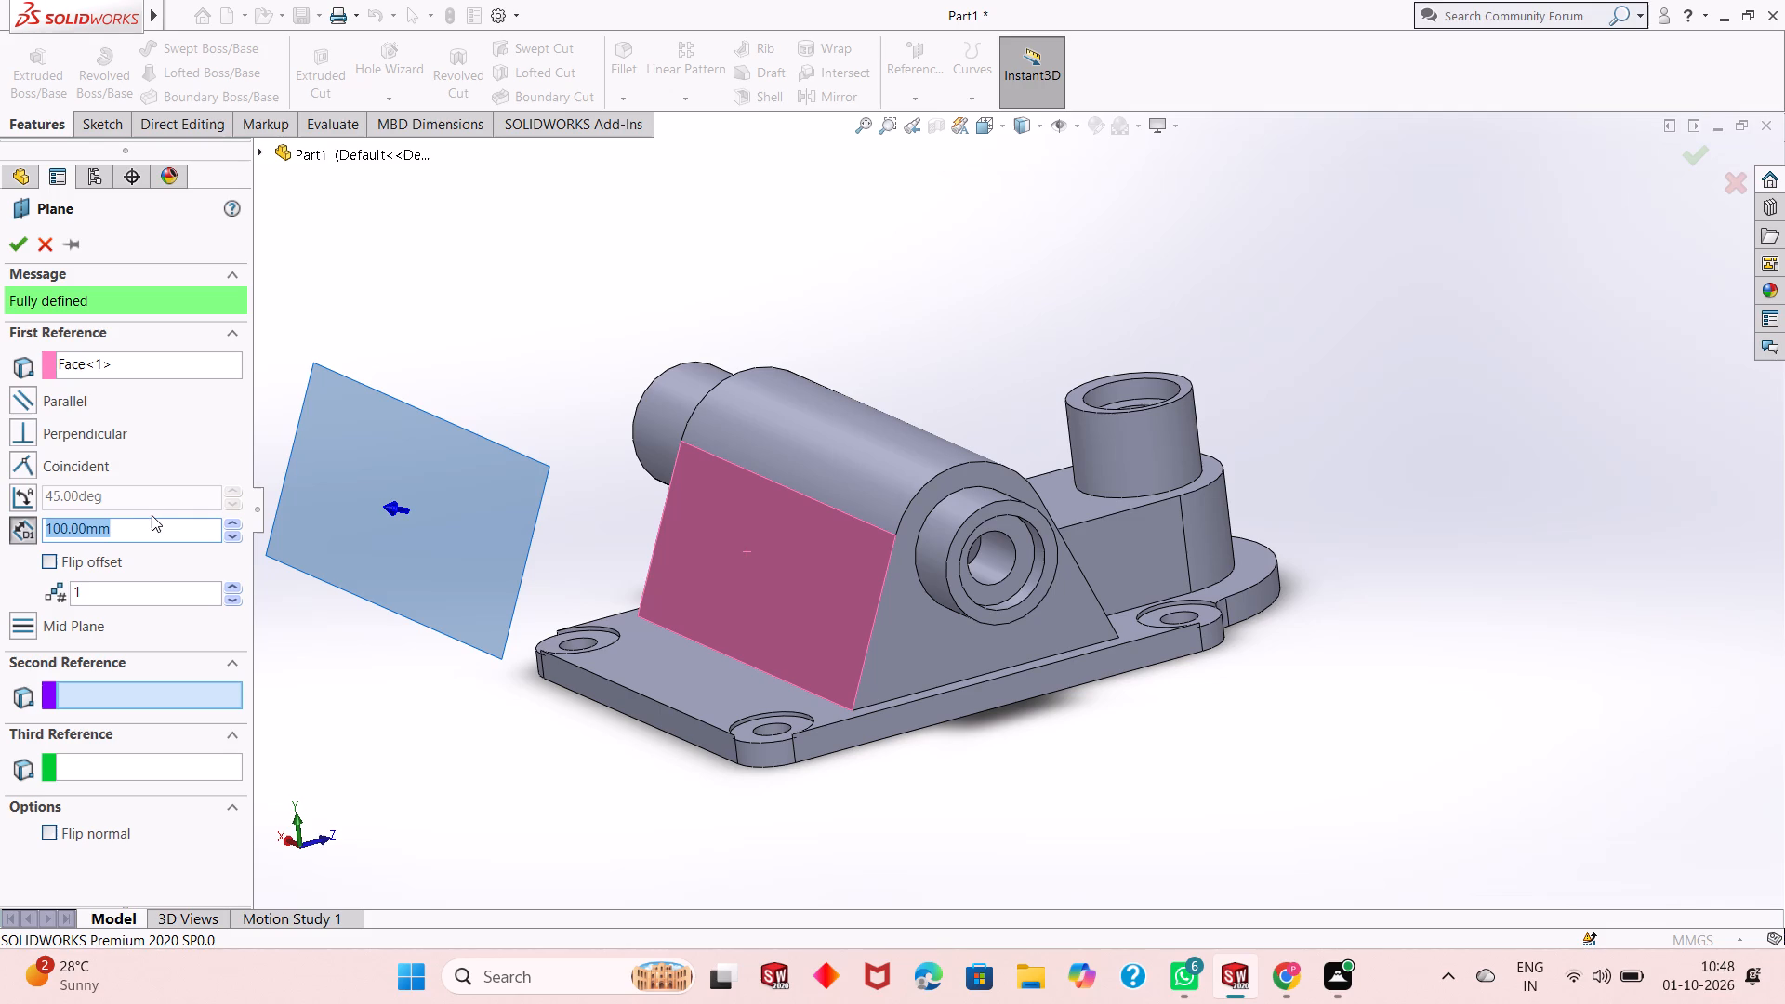
{"action": "key", "text": "0"}
{"action": "key", "text": "Return"}
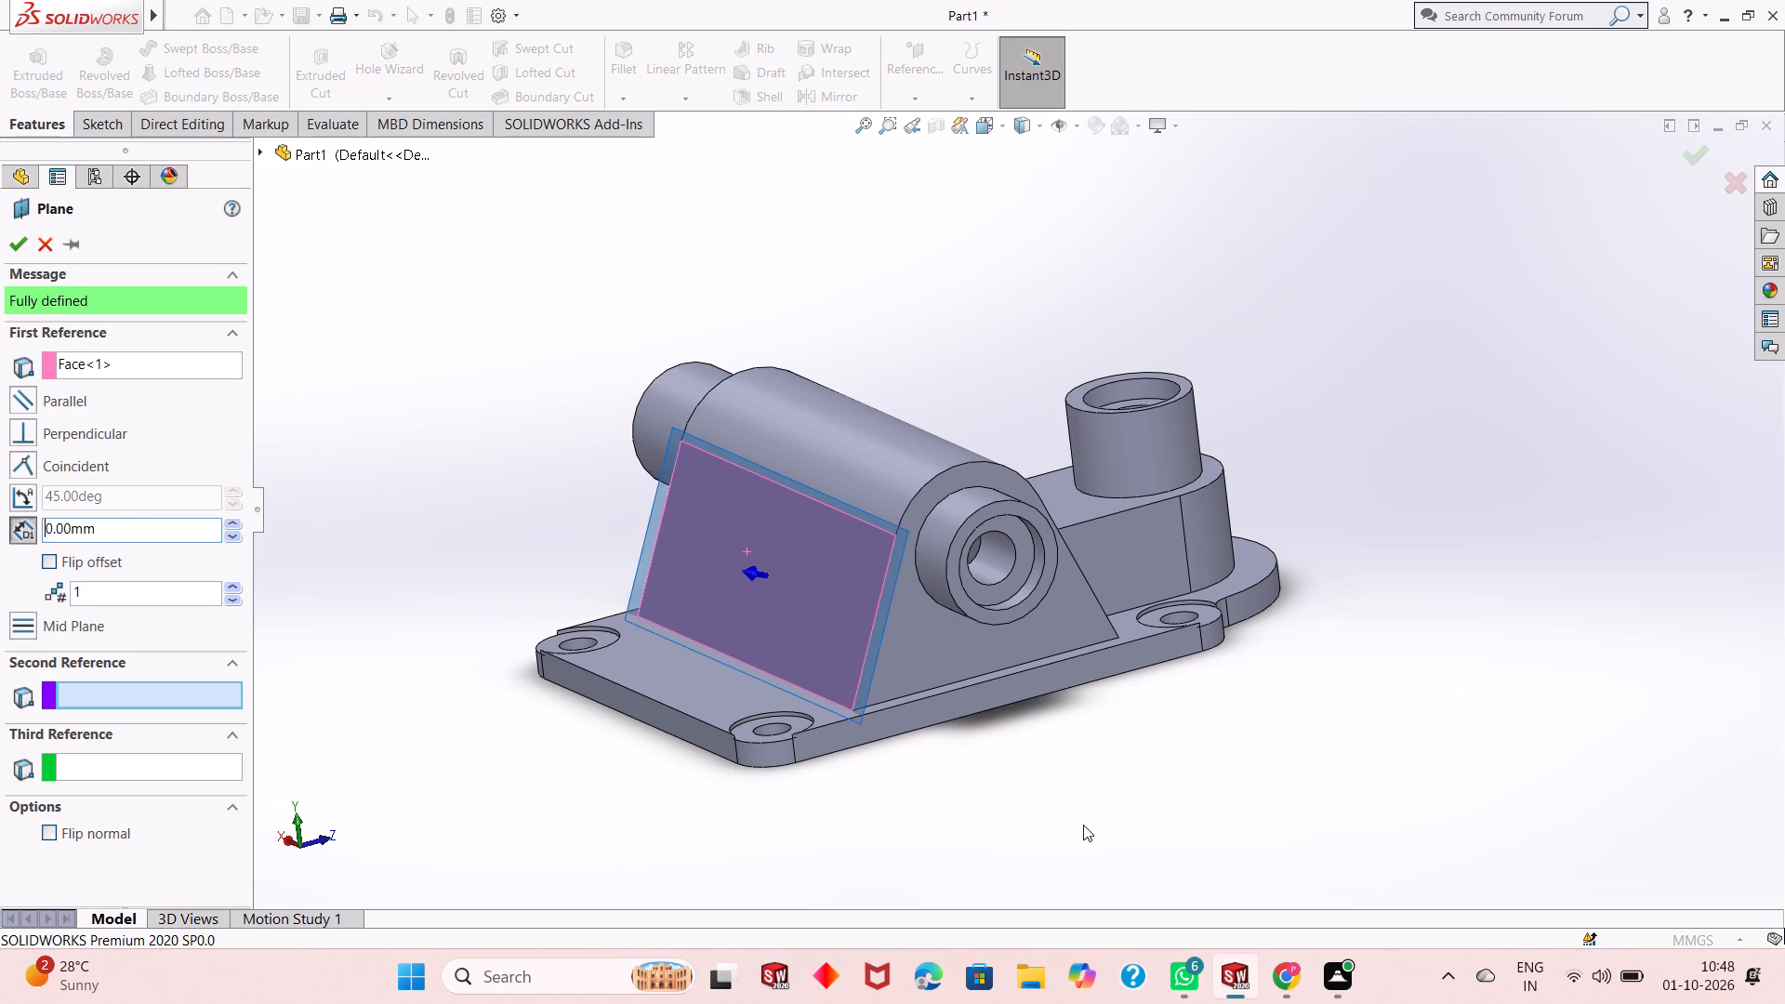
Flip the reference plane's offset toward the inside of the housing and set the distance to 31 mm.
{"action": "middle_click_drag", "start_coordinate": [1052, 760], "coordinate": [1002, 761]}
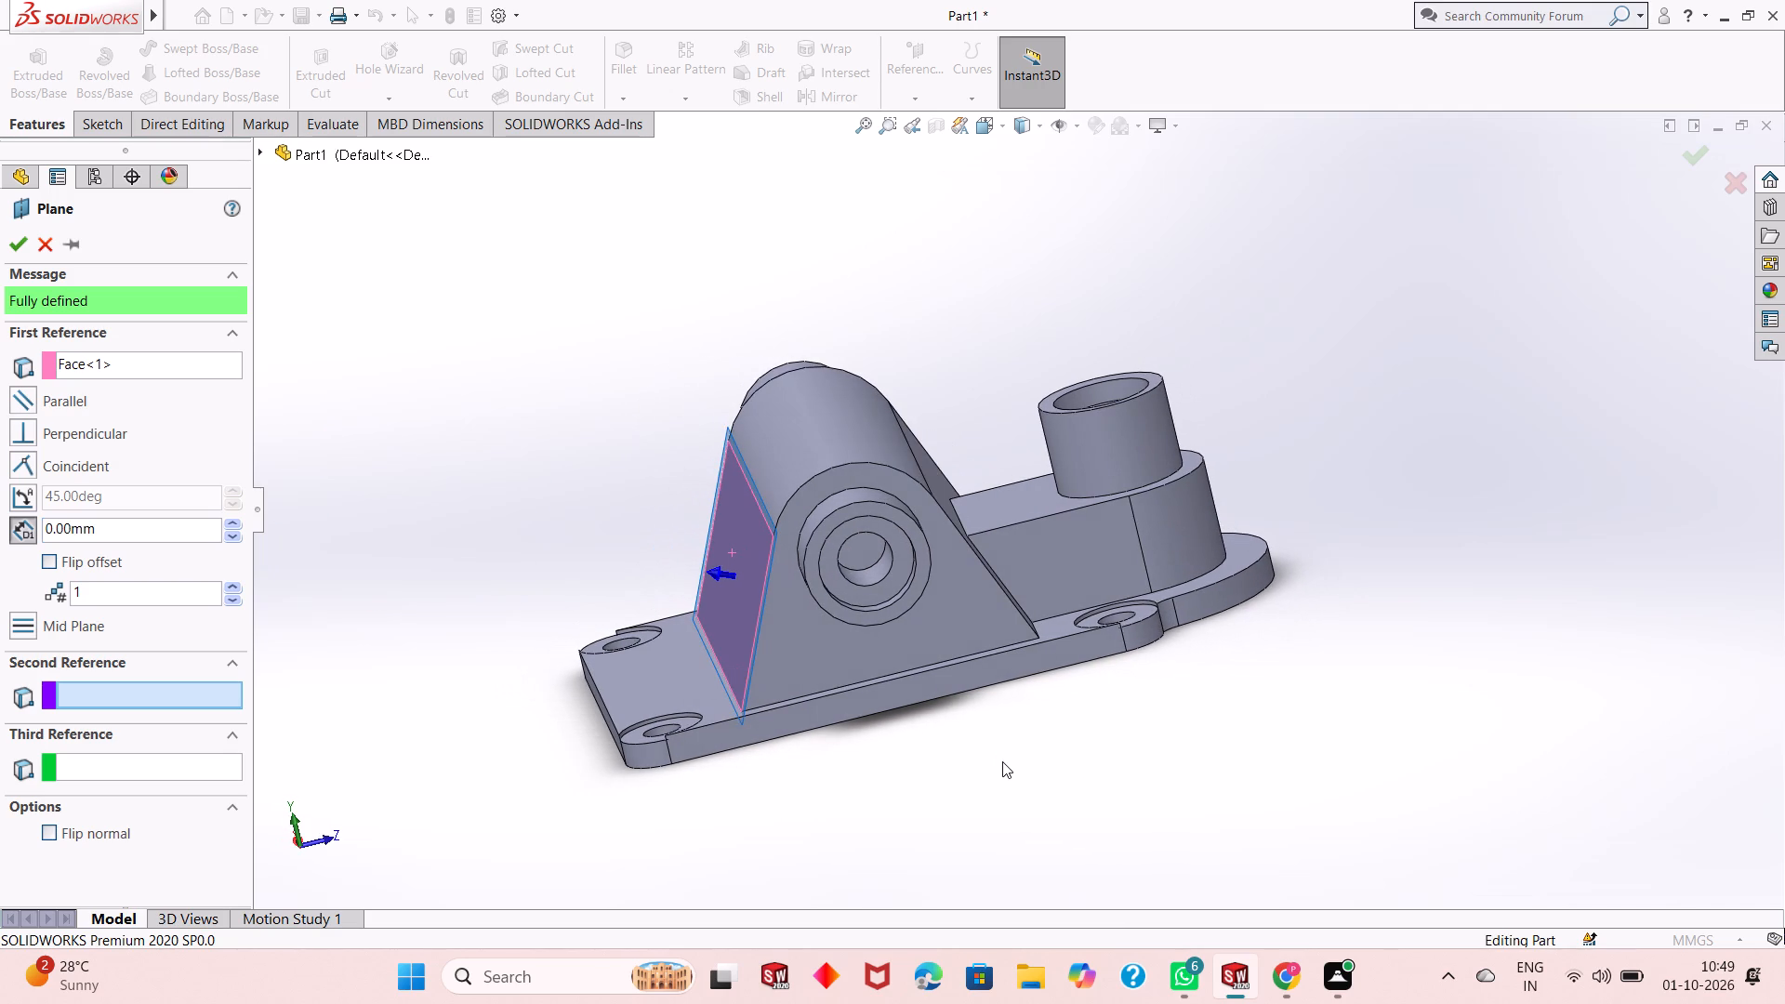
{"action": "middle_click_drag", "start_coordinate": [1000, 768], "coordinate": [991, 723]}
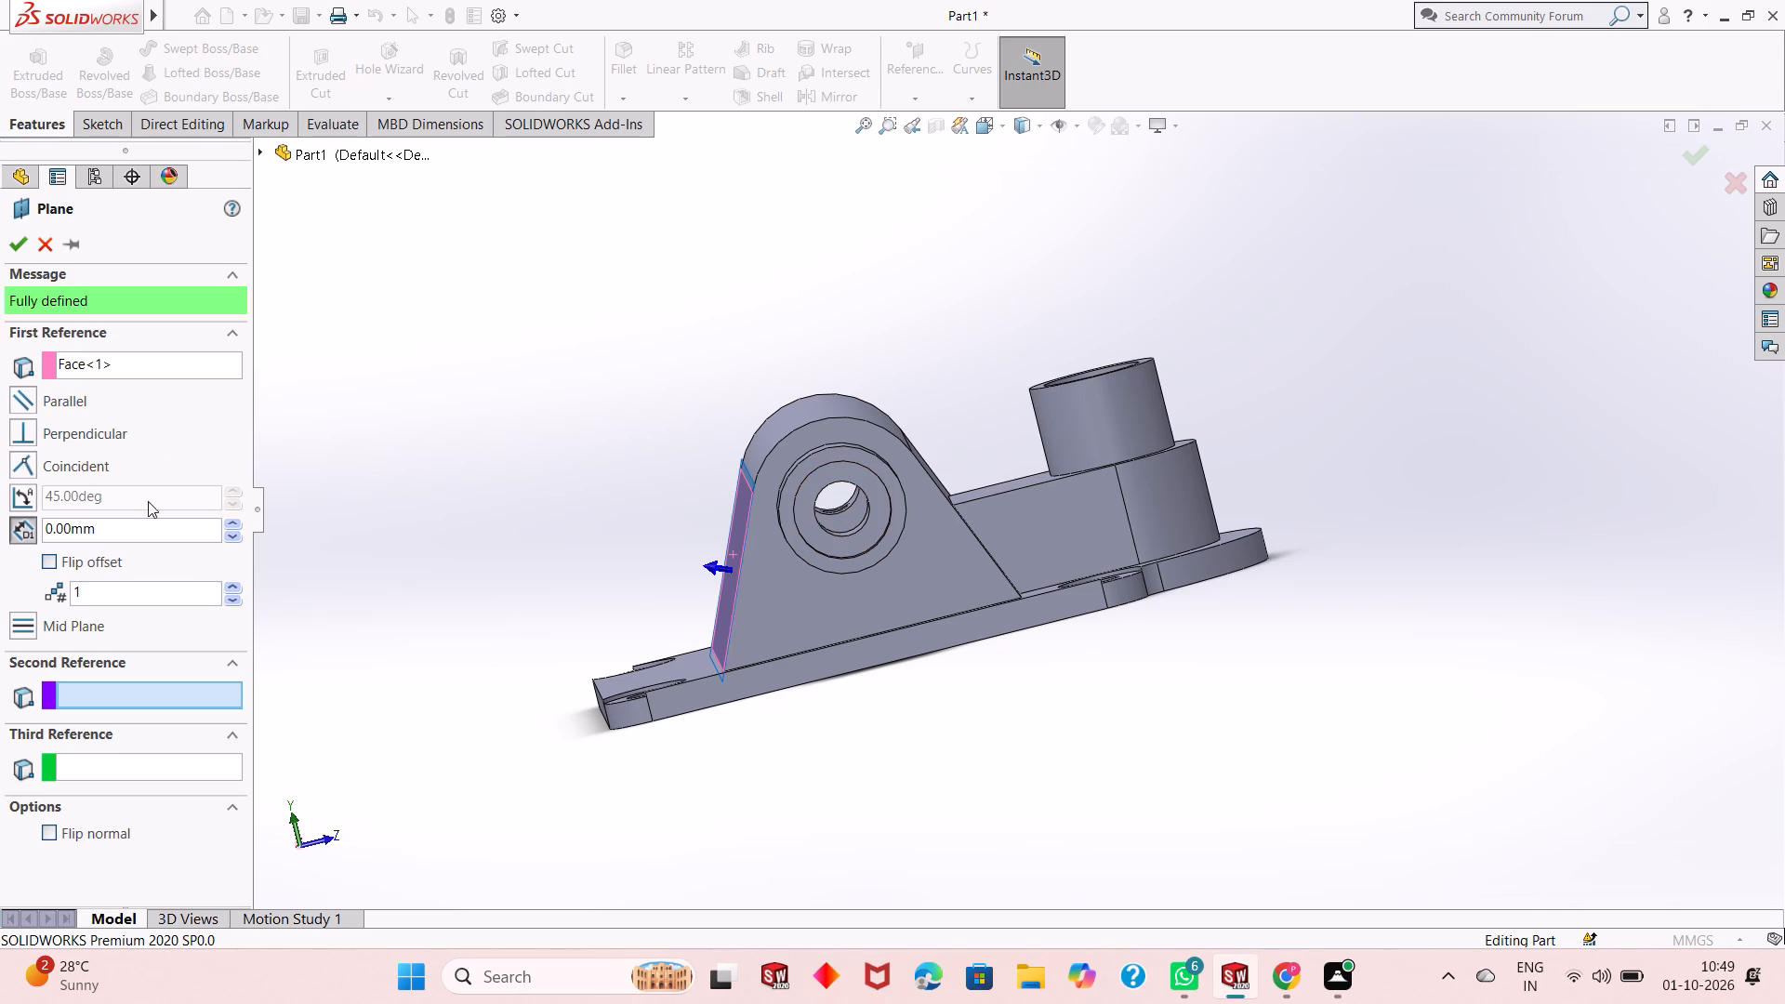
{"action": "left_click", "coordinate": [70, 564]}
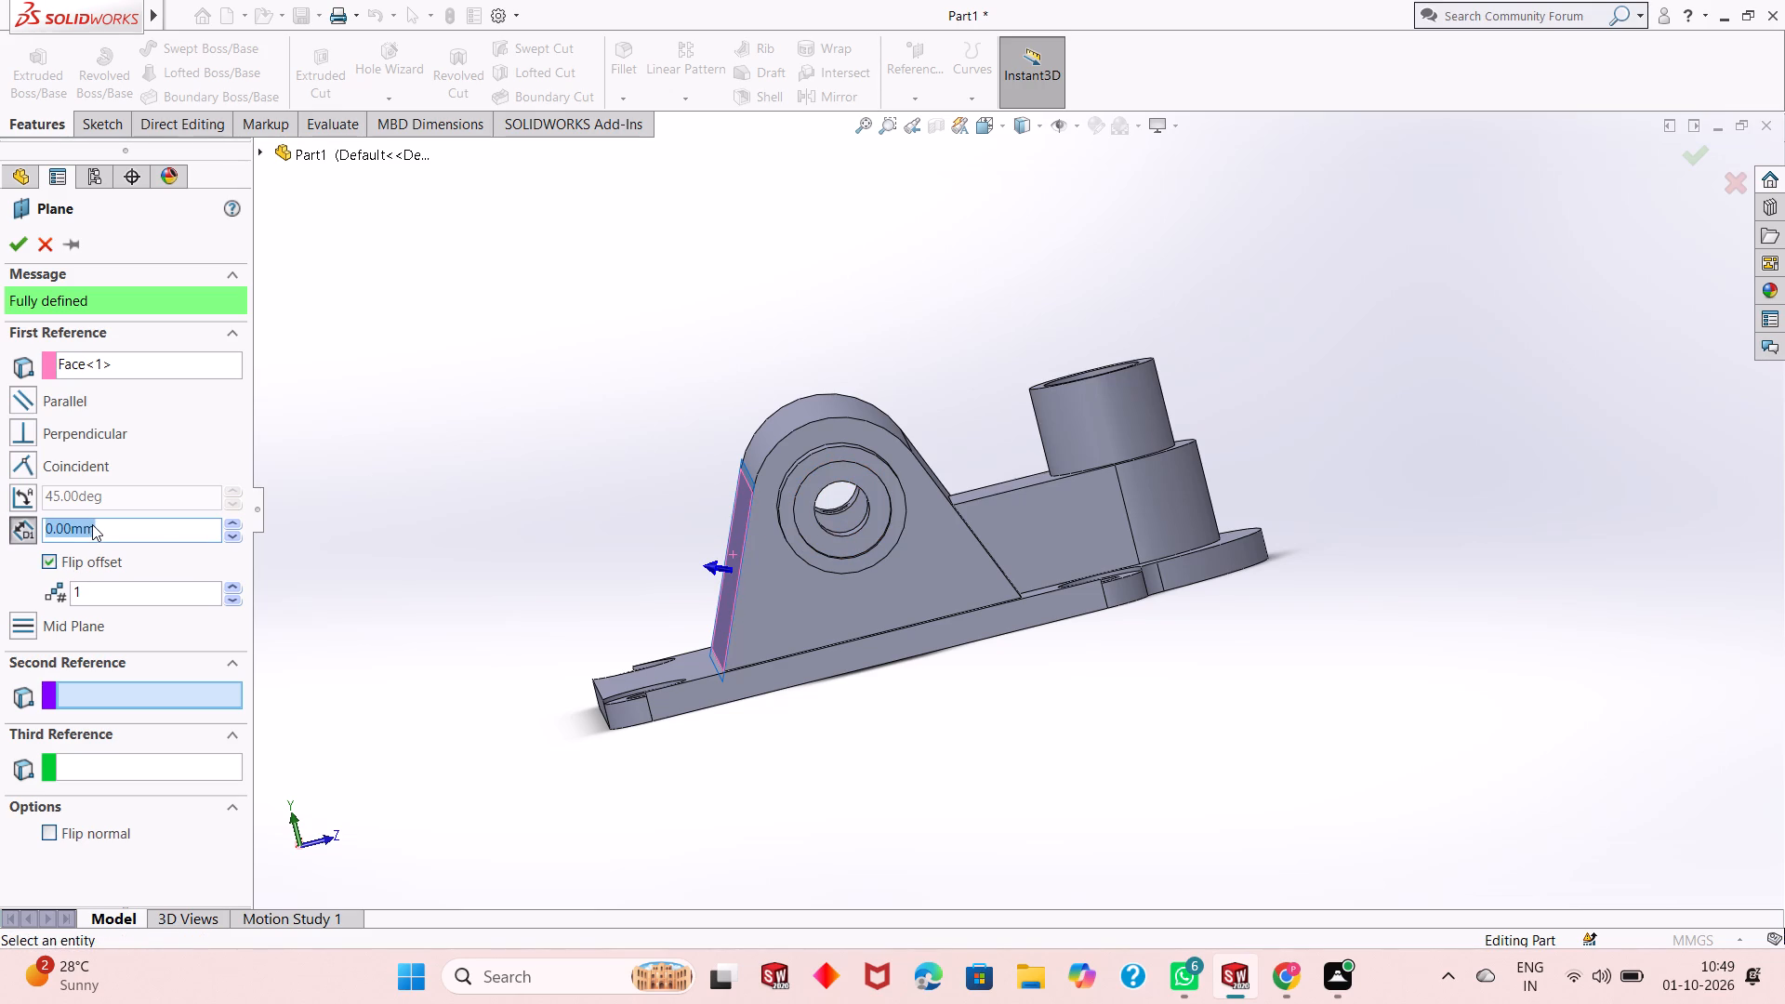
{"action": "type", "text": "31"}
{"action": "key", "text": "Return"}
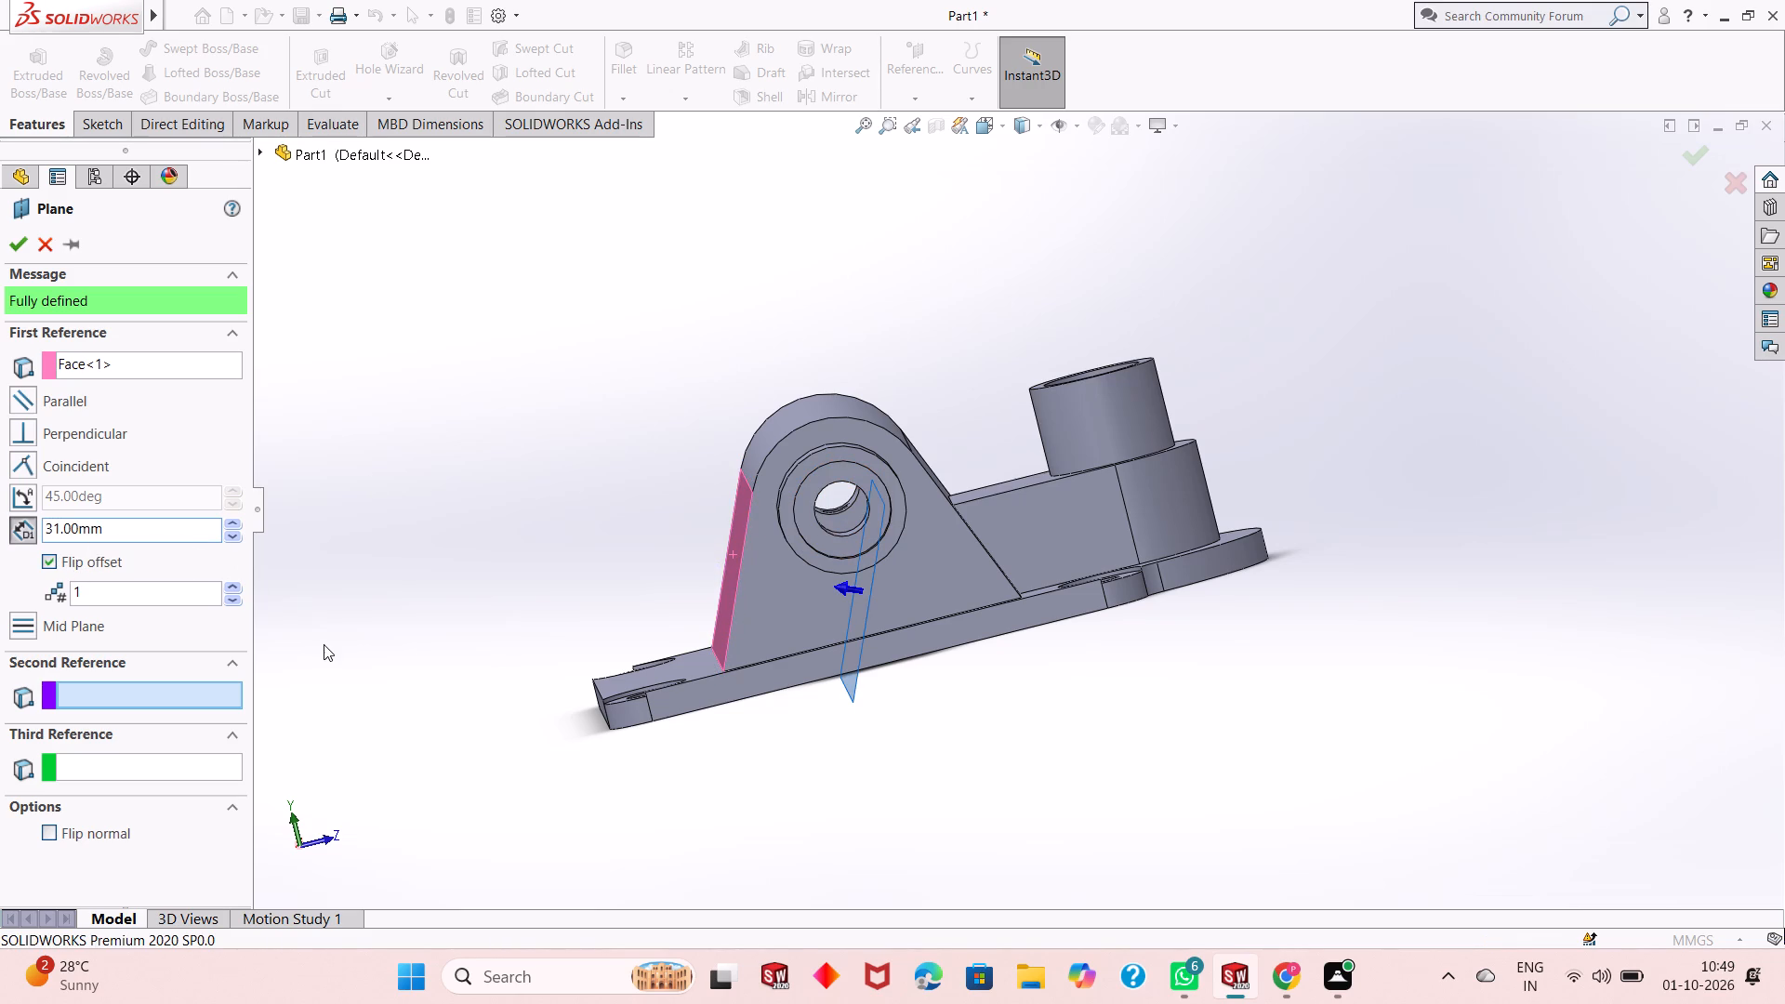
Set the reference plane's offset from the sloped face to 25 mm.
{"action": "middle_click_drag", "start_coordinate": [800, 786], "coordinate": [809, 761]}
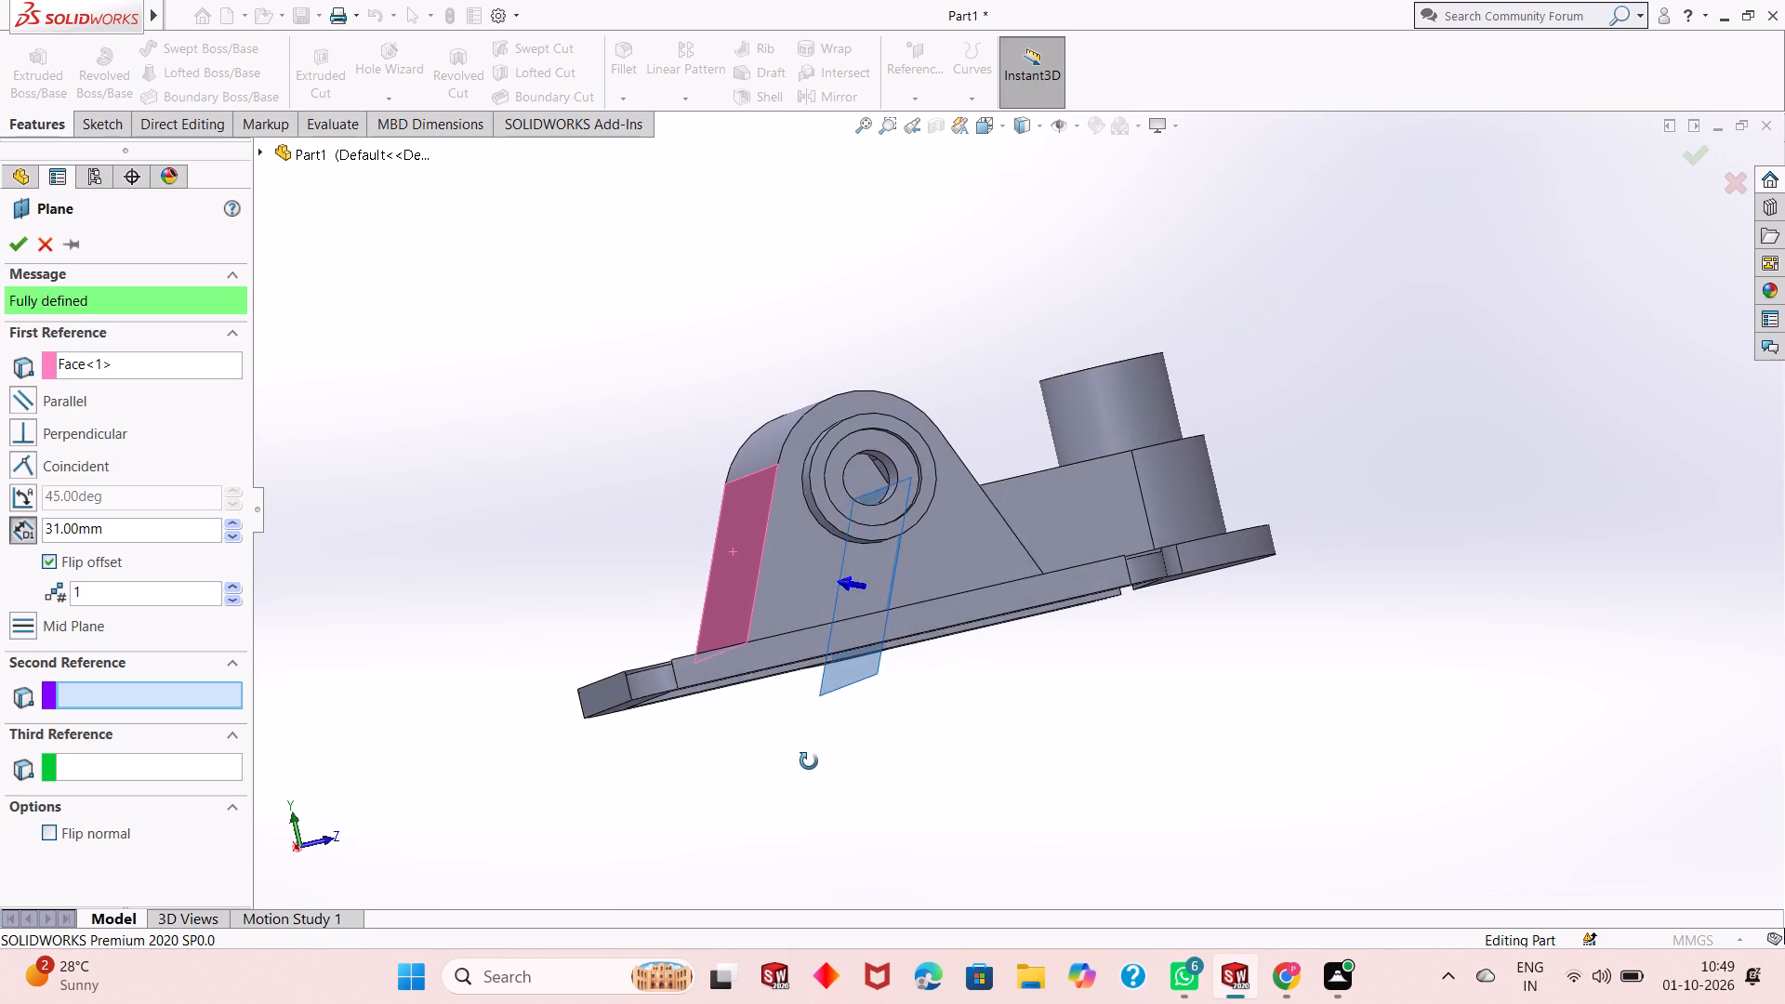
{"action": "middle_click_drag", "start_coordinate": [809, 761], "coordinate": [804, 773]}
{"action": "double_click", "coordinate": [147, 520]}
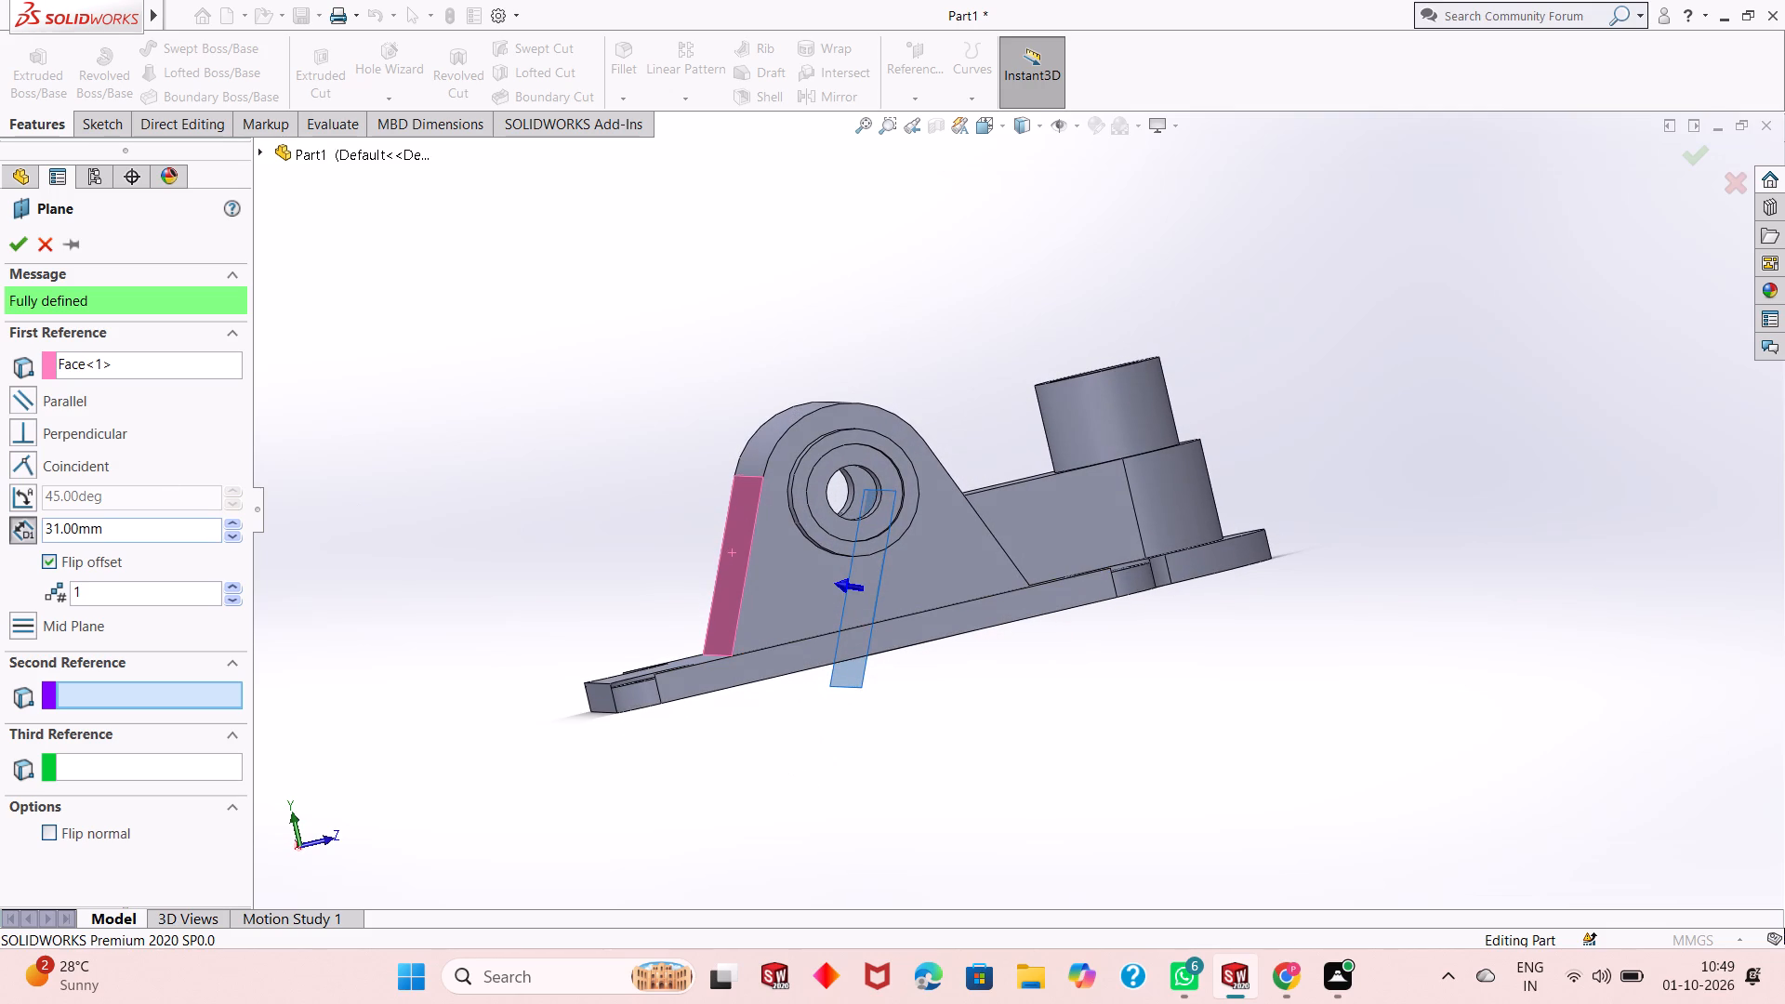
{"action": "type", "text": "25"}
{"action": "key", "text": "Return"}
Set the reference plane's offset from the sloped face to 20 mm.
{"action": "middle_click_drag", "start_coordinate": [878, 798], "coordinate": [867, 791]}
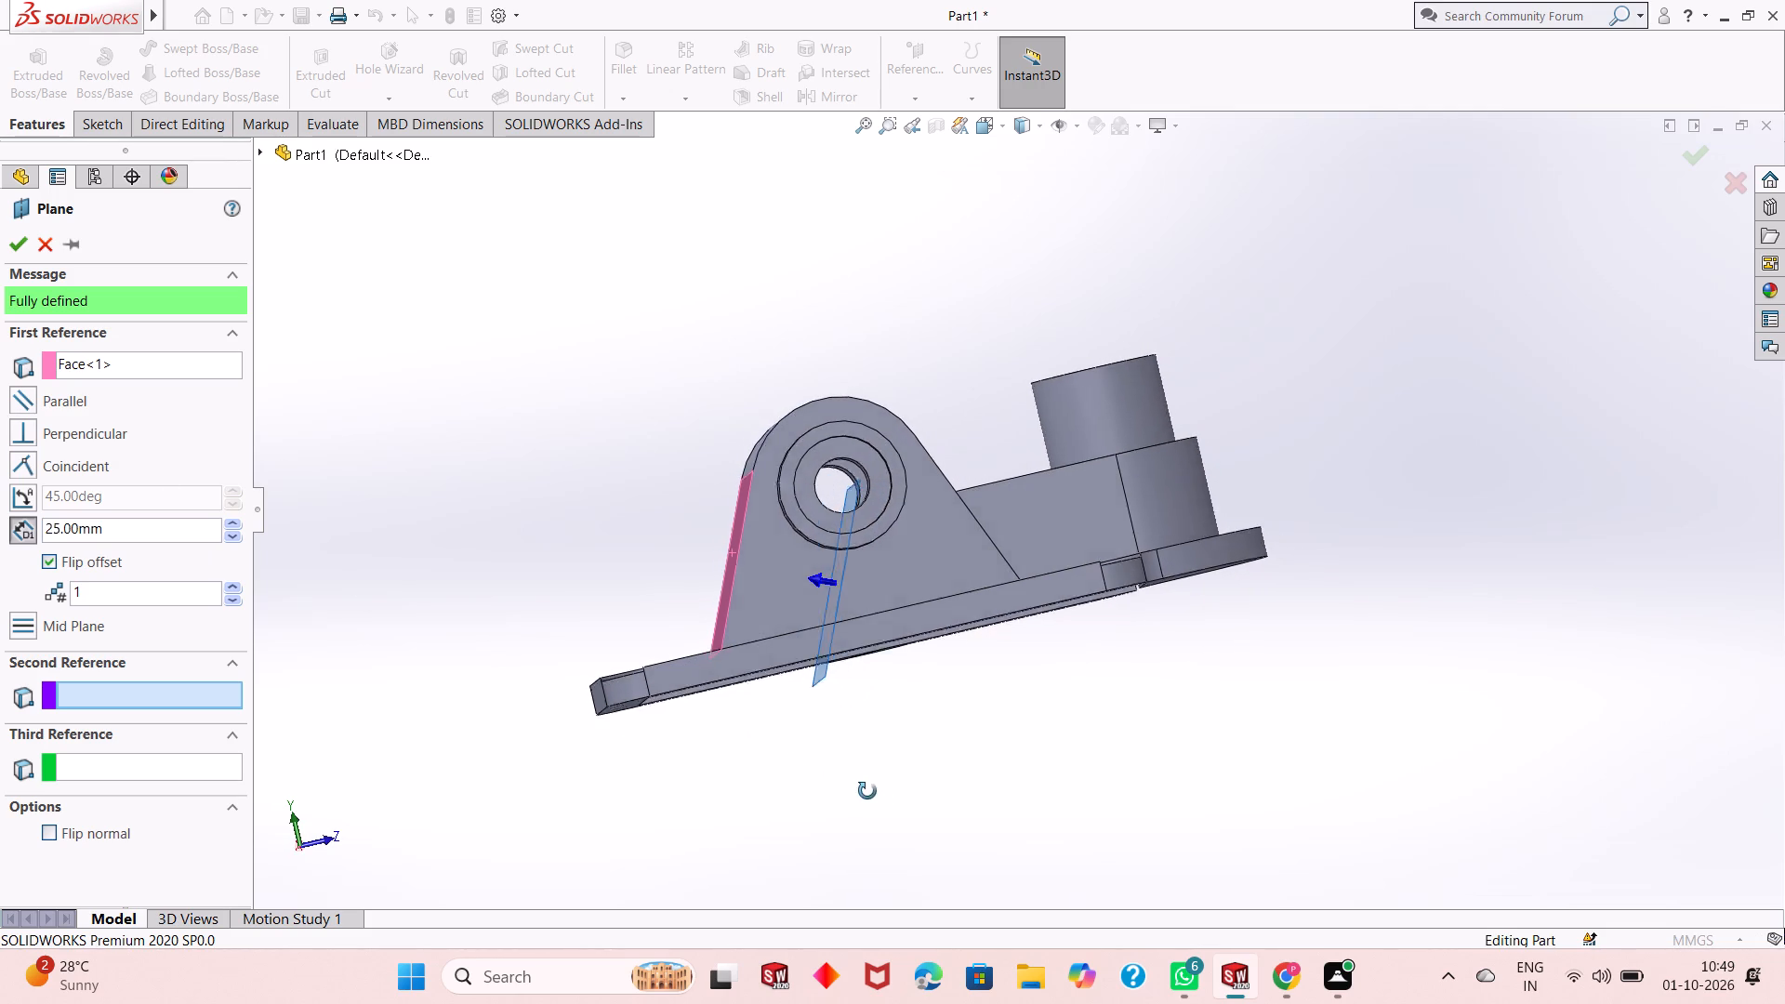
{"action": "middle_click_drag", "start_coordinate": [867, 791], "coordinate": [862, 802]}
{"action": "triple_click", "coordinate": [107, 520]}
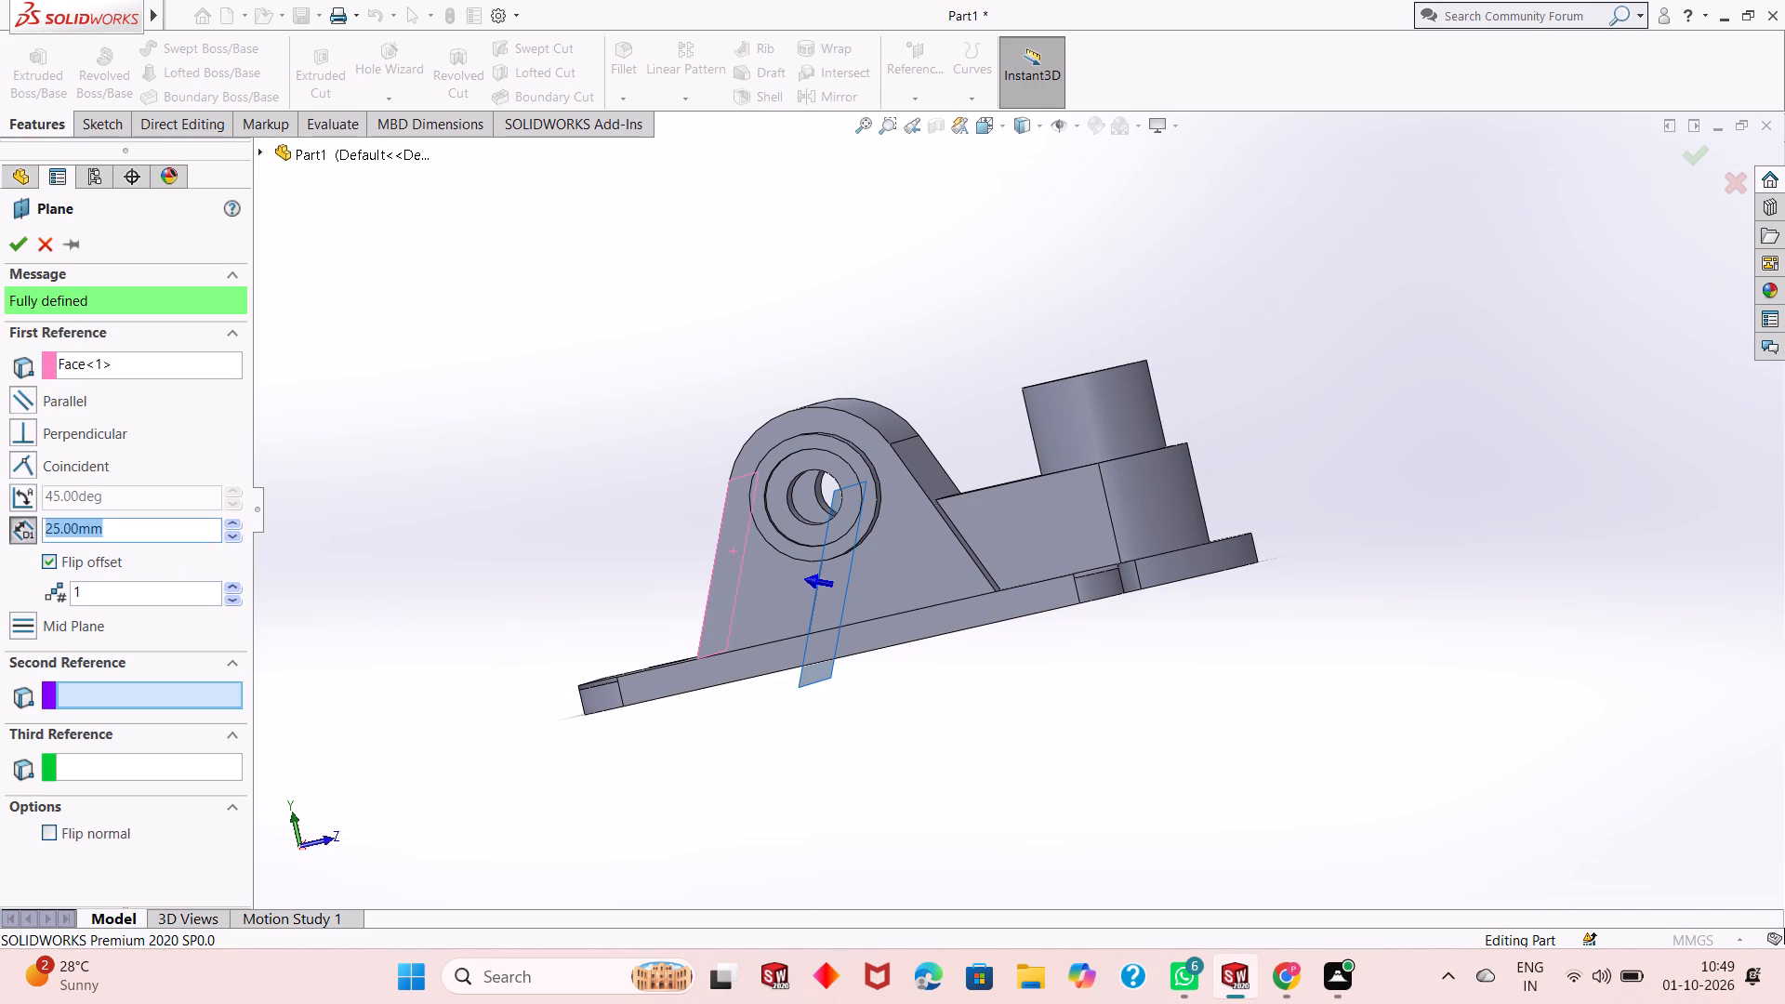
{"action": "type", "text": "20"}
{"action": "key", "text": "Return"}
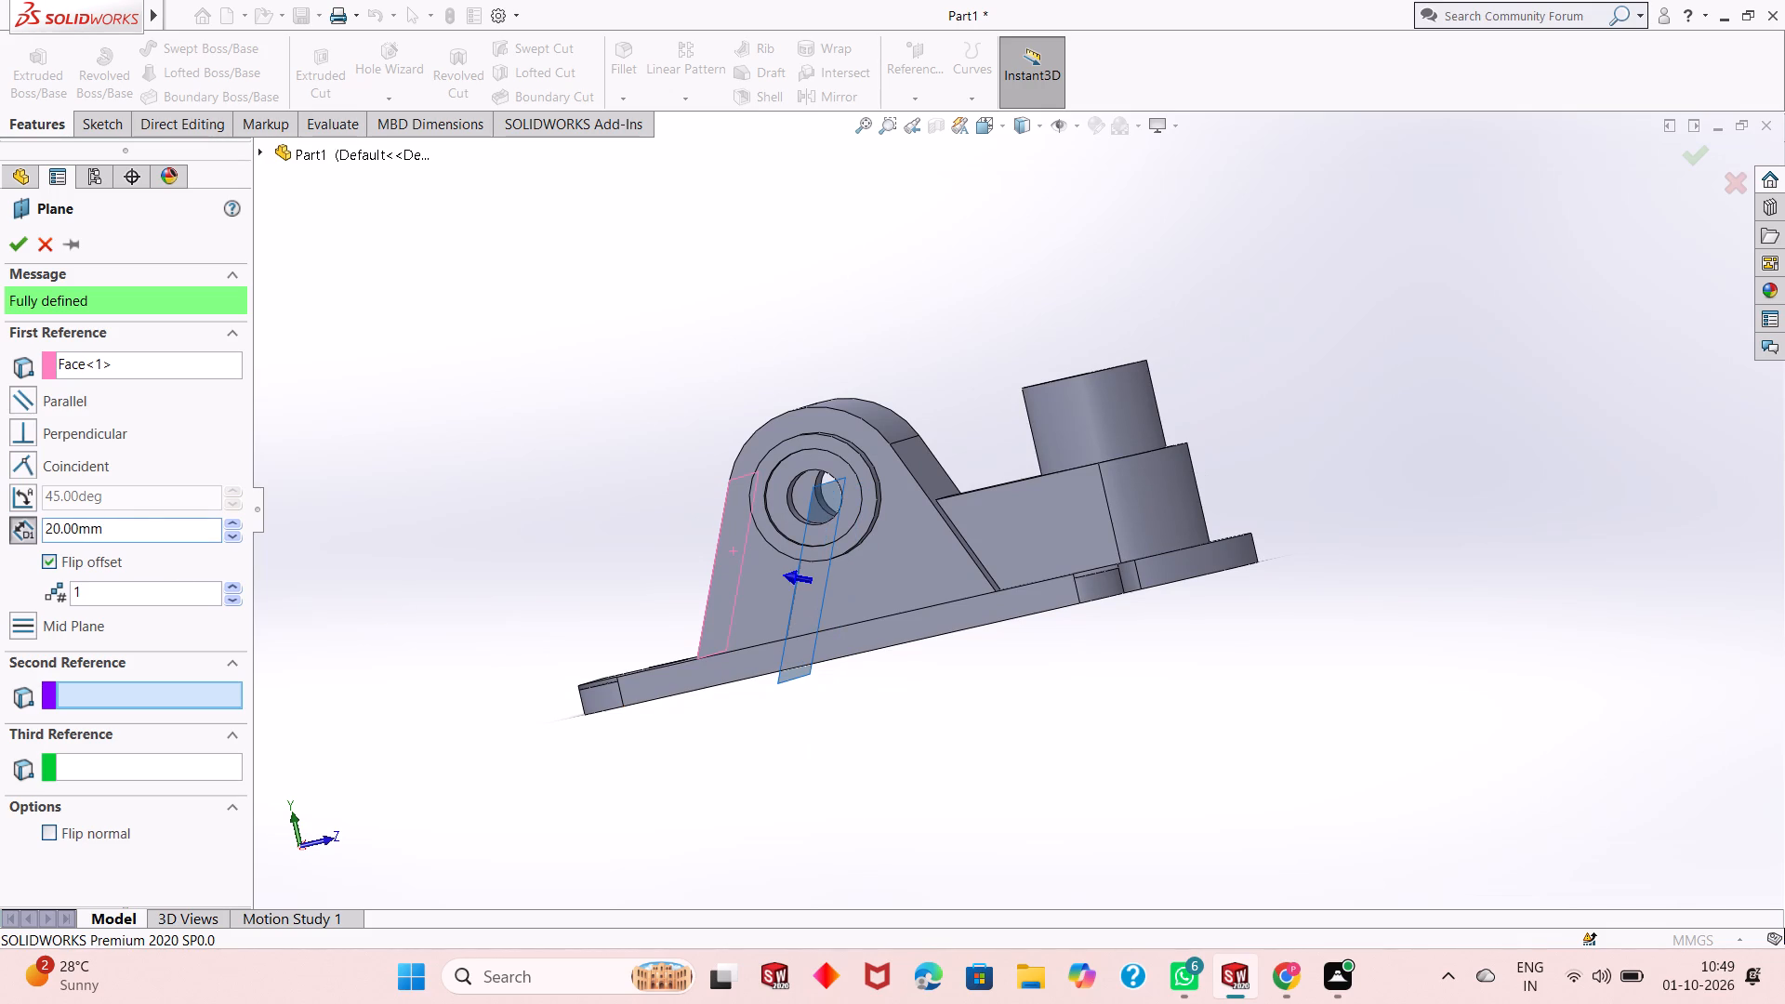
Flip the reference plane's offset to the outside of the sloped face and set the distance to 0 mm.
{"action": "middle_click_drag", "start_coordinate": [750, 735], "coordinate": [755, 745]}
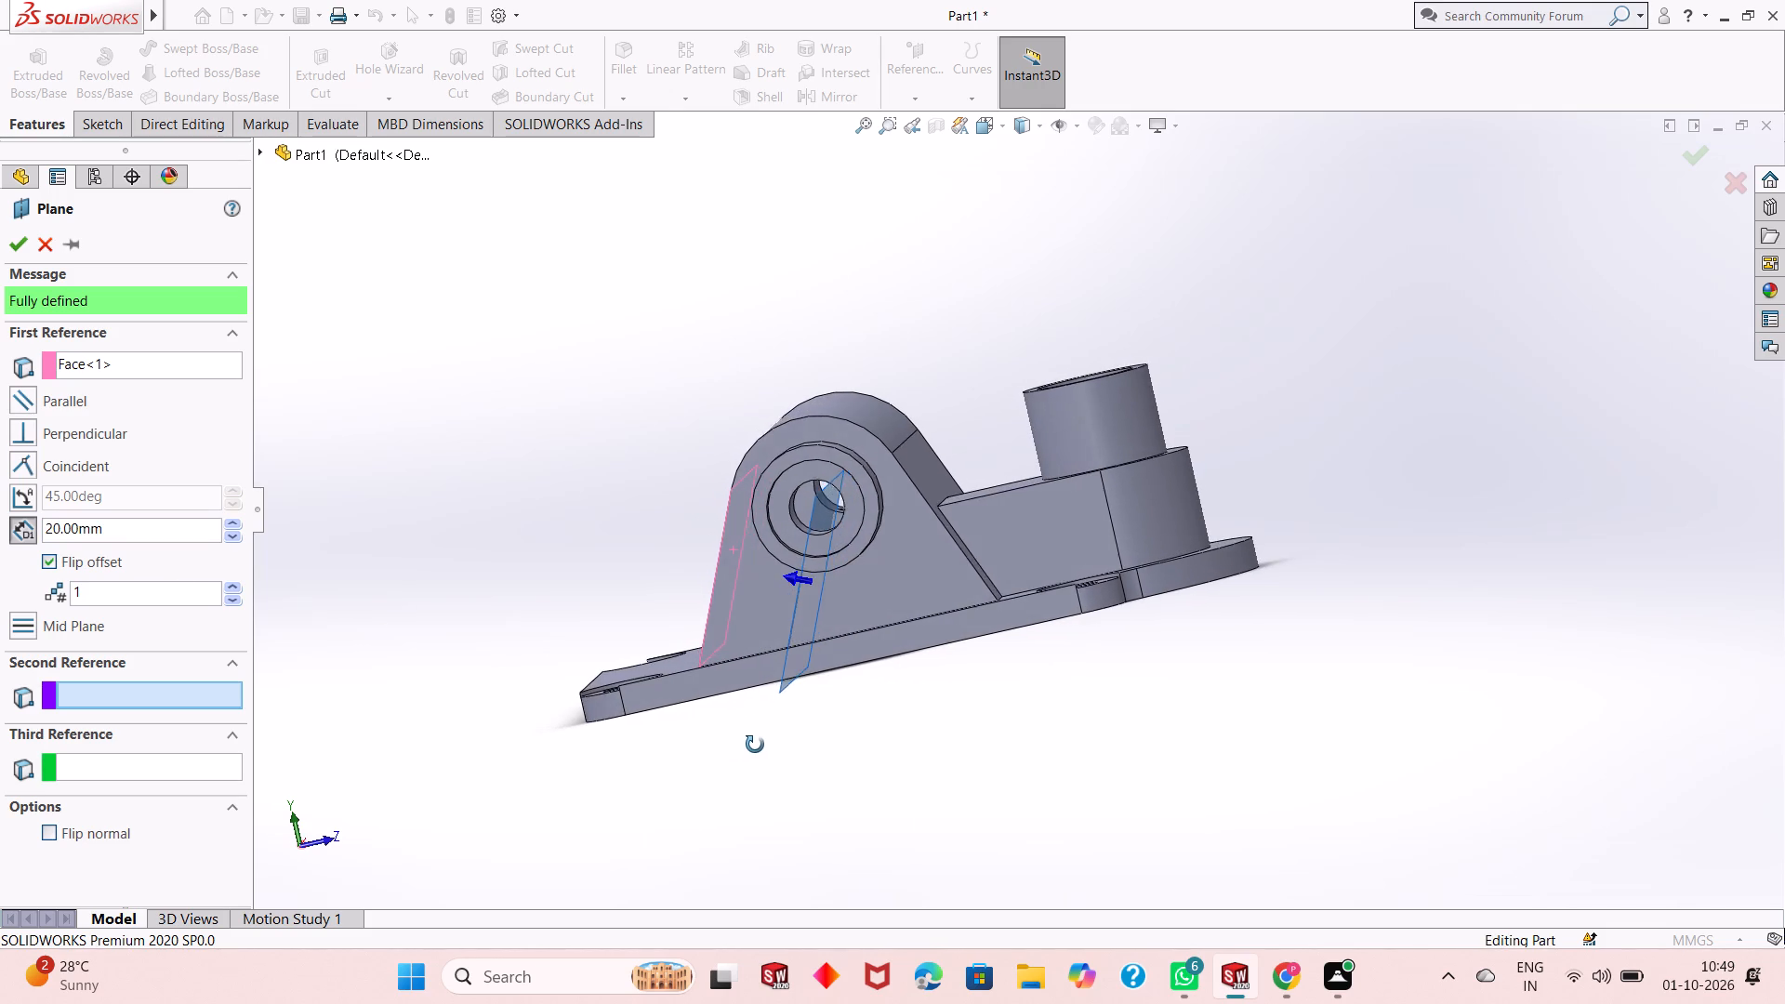
{"action": "middle_click_drag", "start_coordinate": [755, 745], "coordinate": [756, 730]}
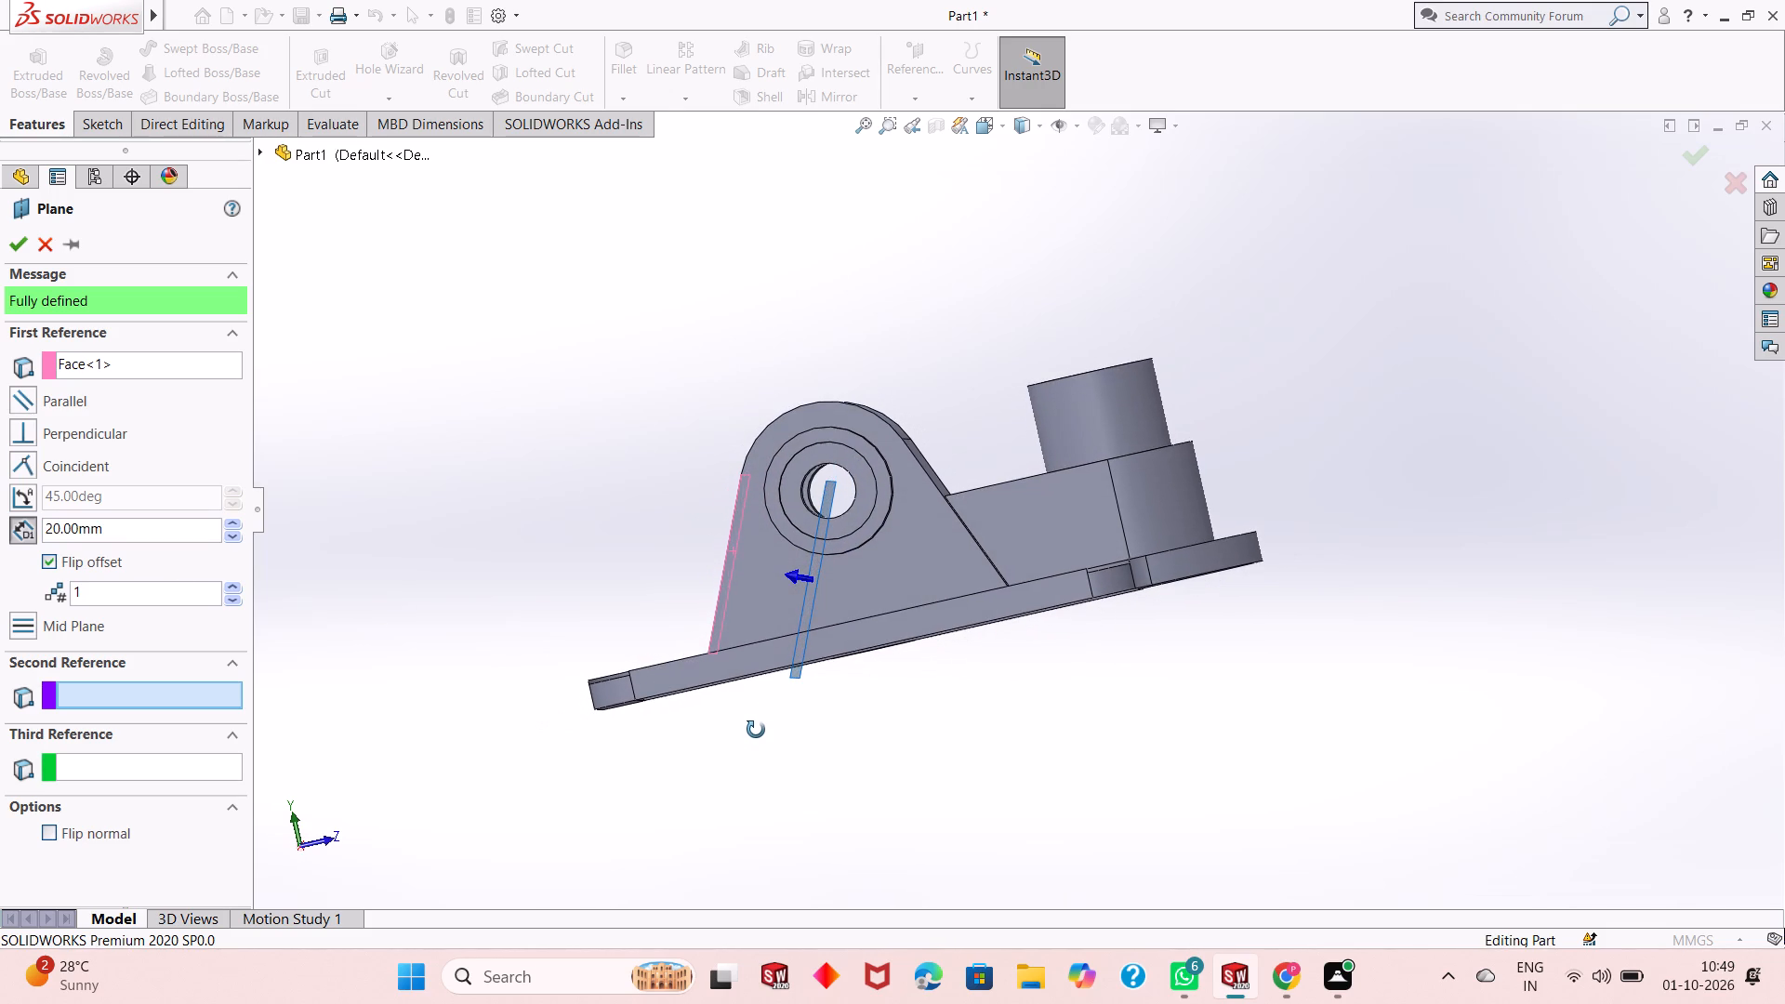
{"action": "middle_click_drag", "start_coordinate": [756, 730], "coordinate": [760, 736]}
{"action": "scroll", "coordinate": [813, 503], "scroll_direction": "down", "scroll_amount": 4}
{"action": "middle_click", "coordinate": [938, 713]}
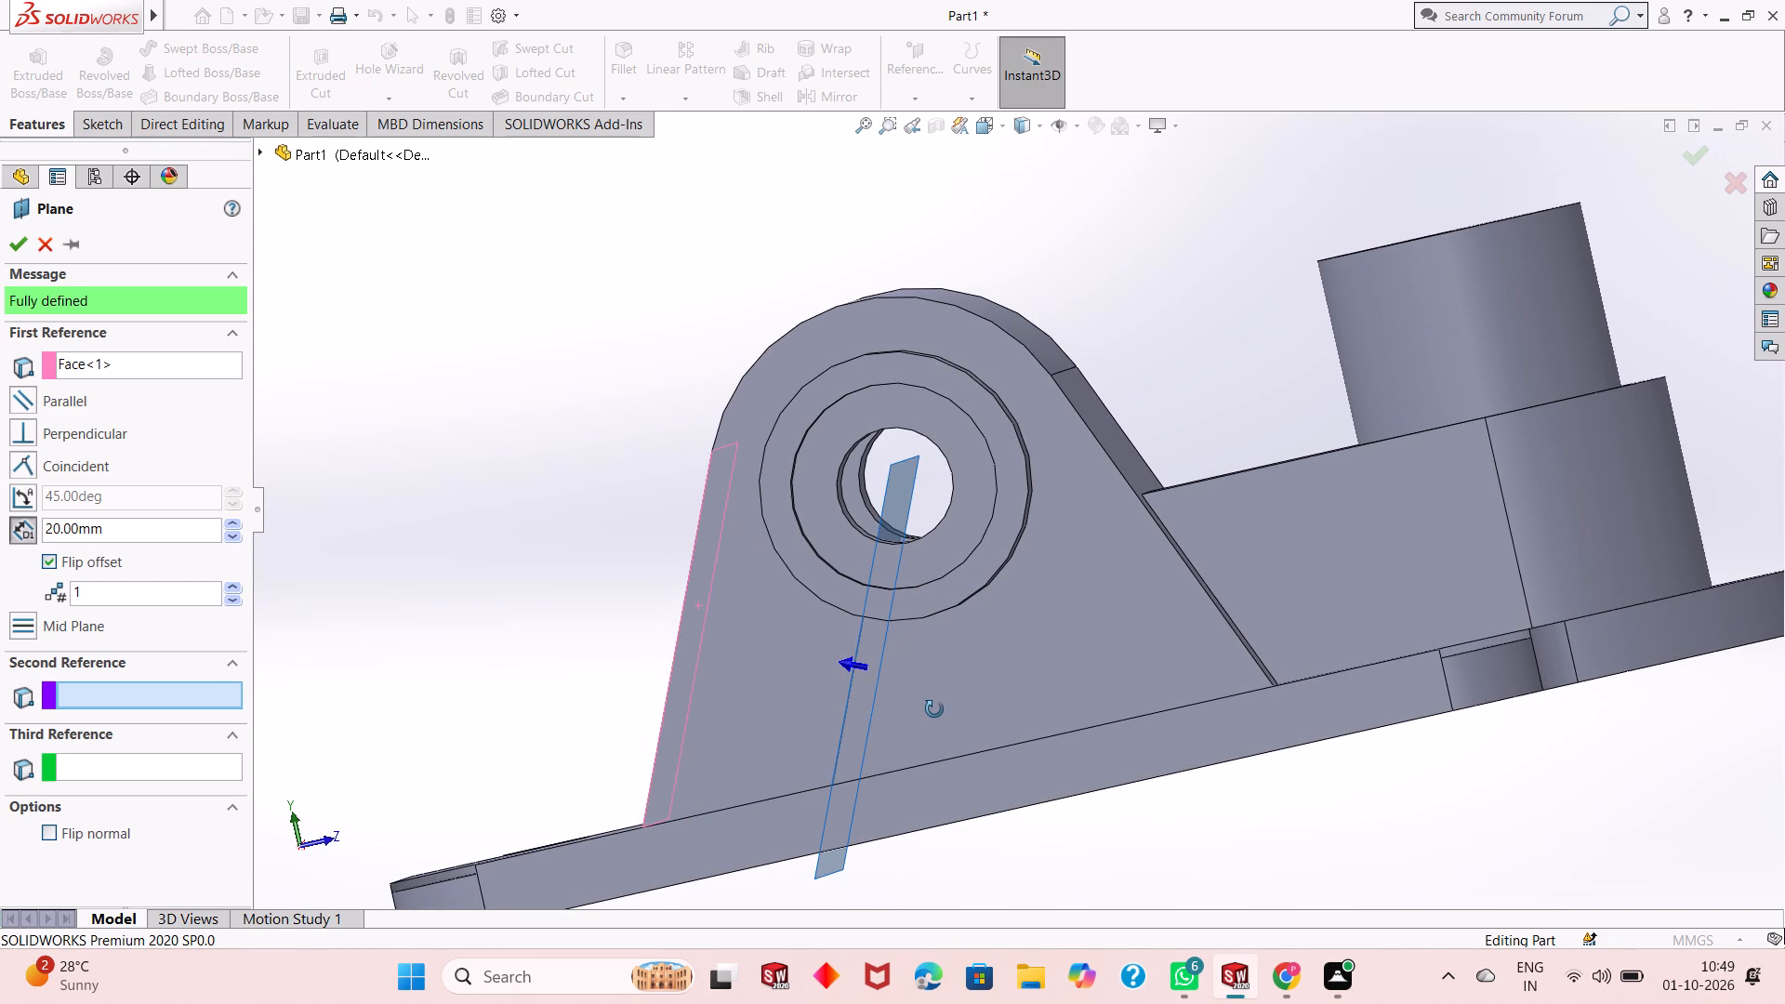
{"action": "middle_click", "coordinate": [944, 653]}
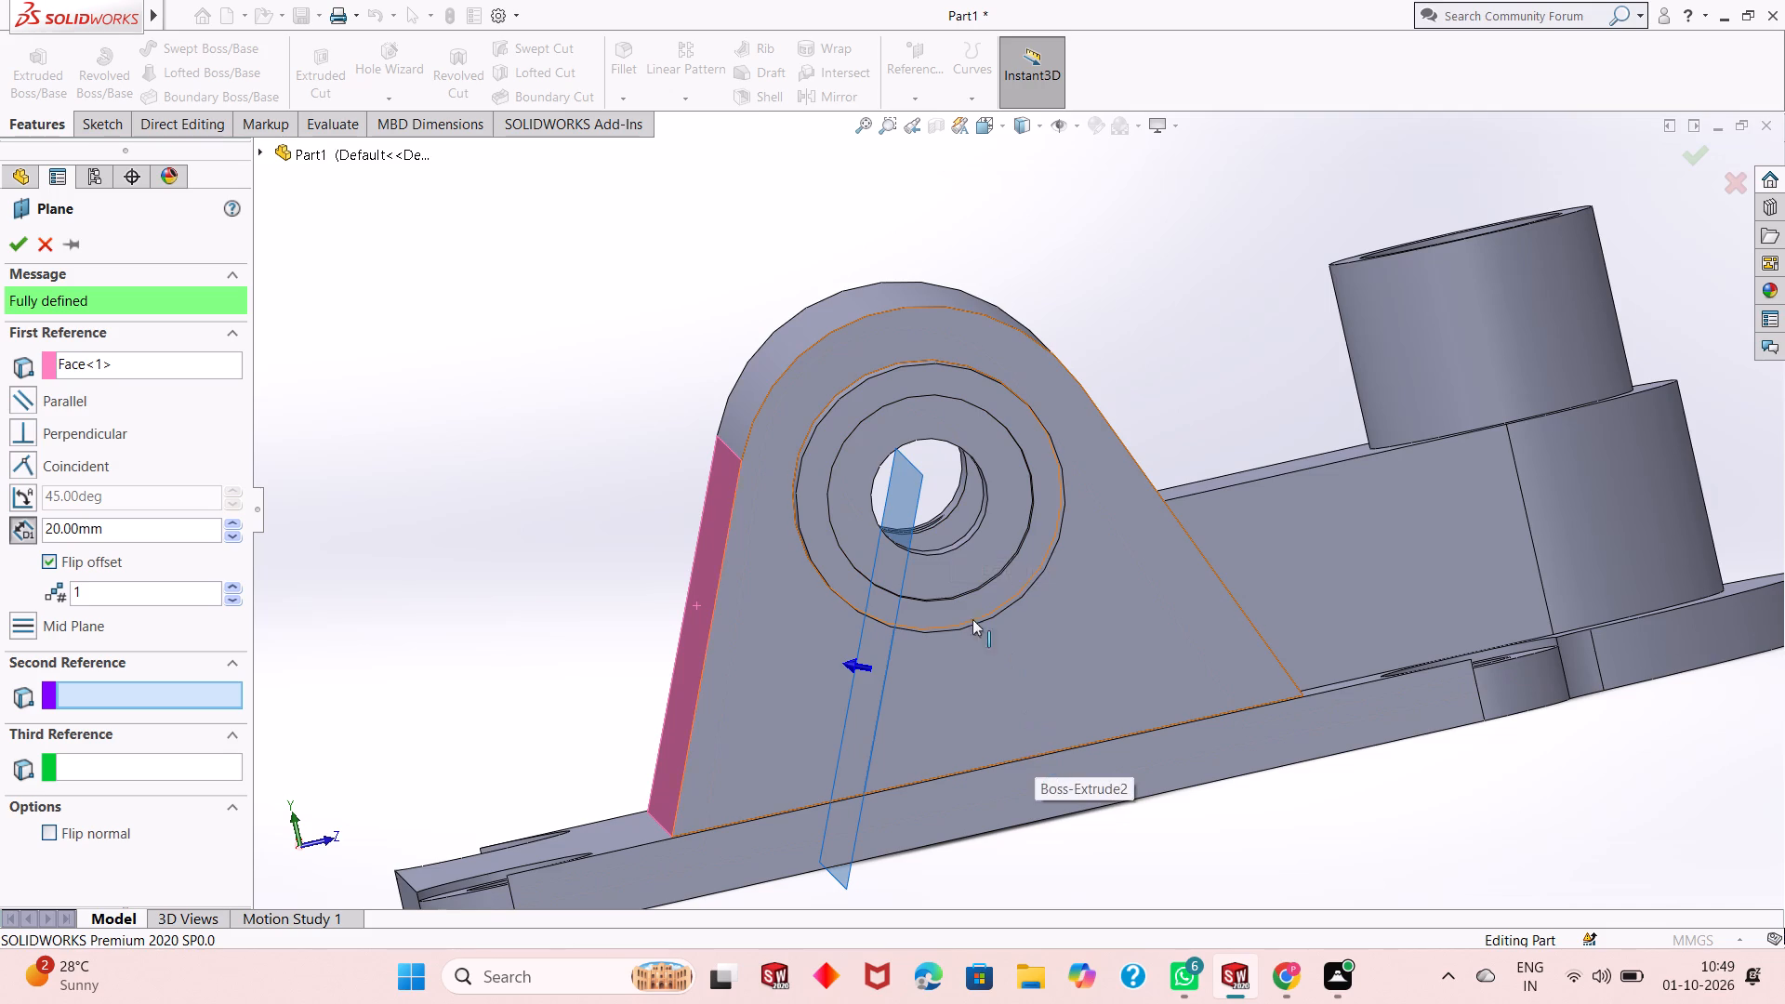
{"action": "middle_click", "coordinate": [959, 591]}
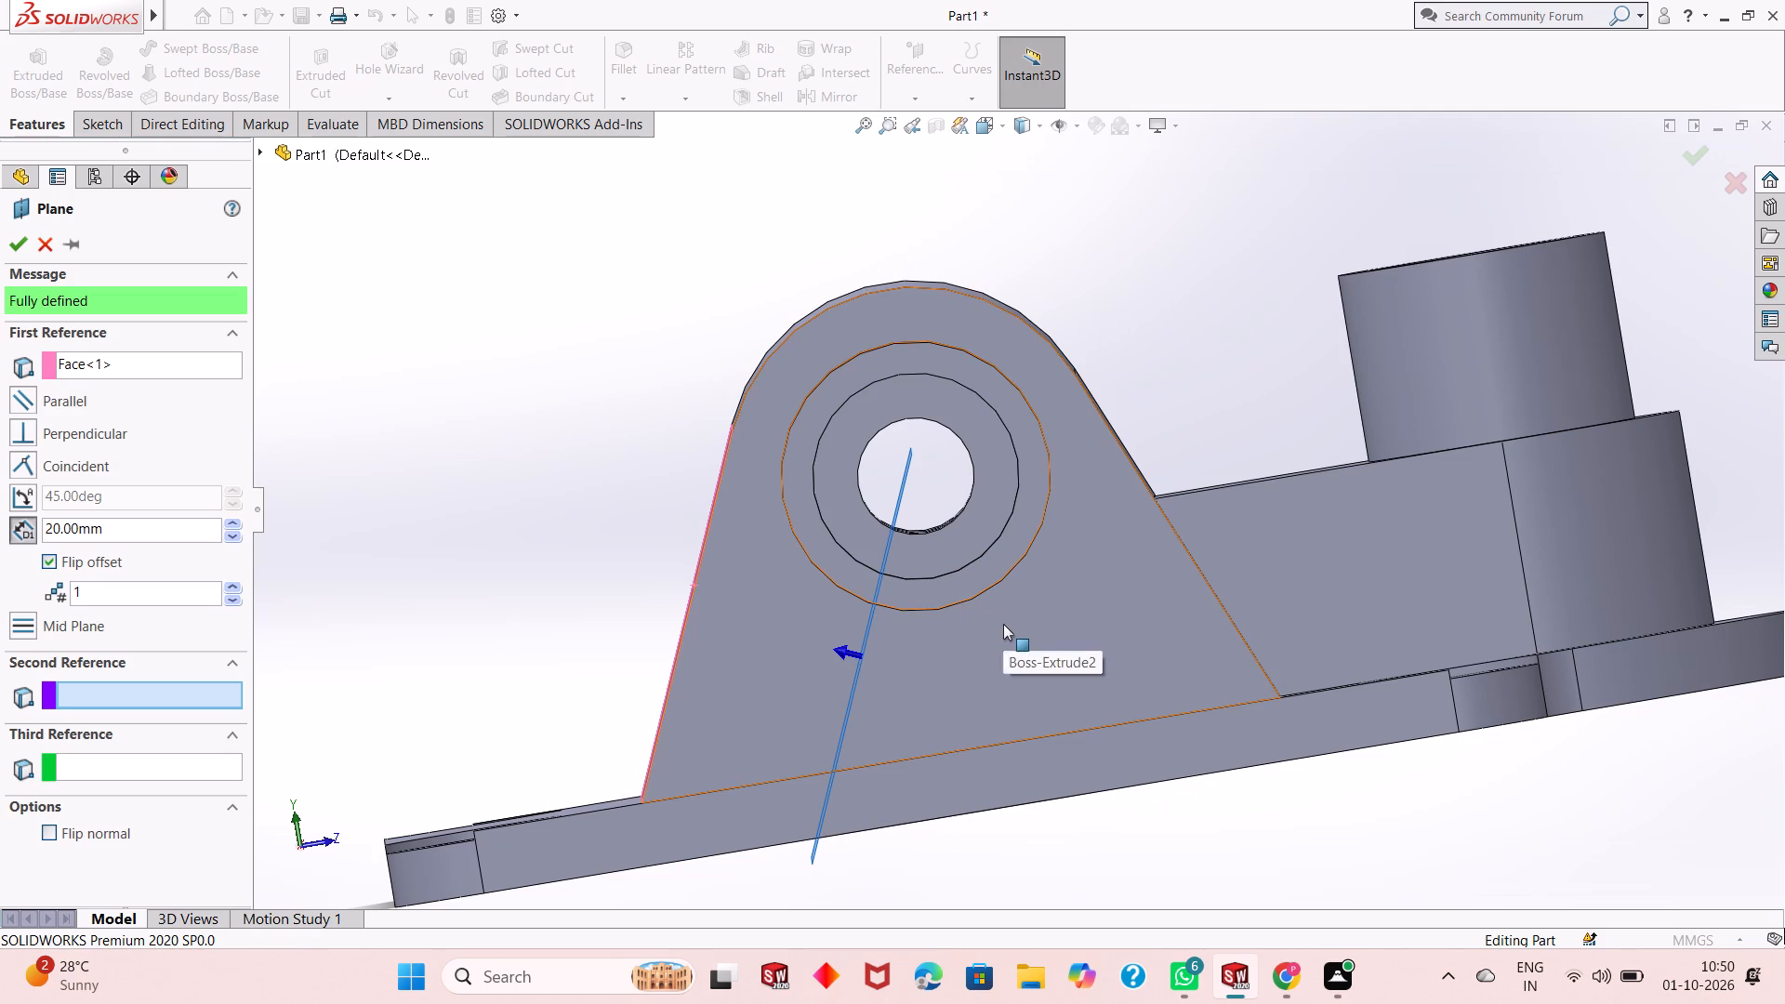
{"action": "double_click", "coordinate": [113, 522]}
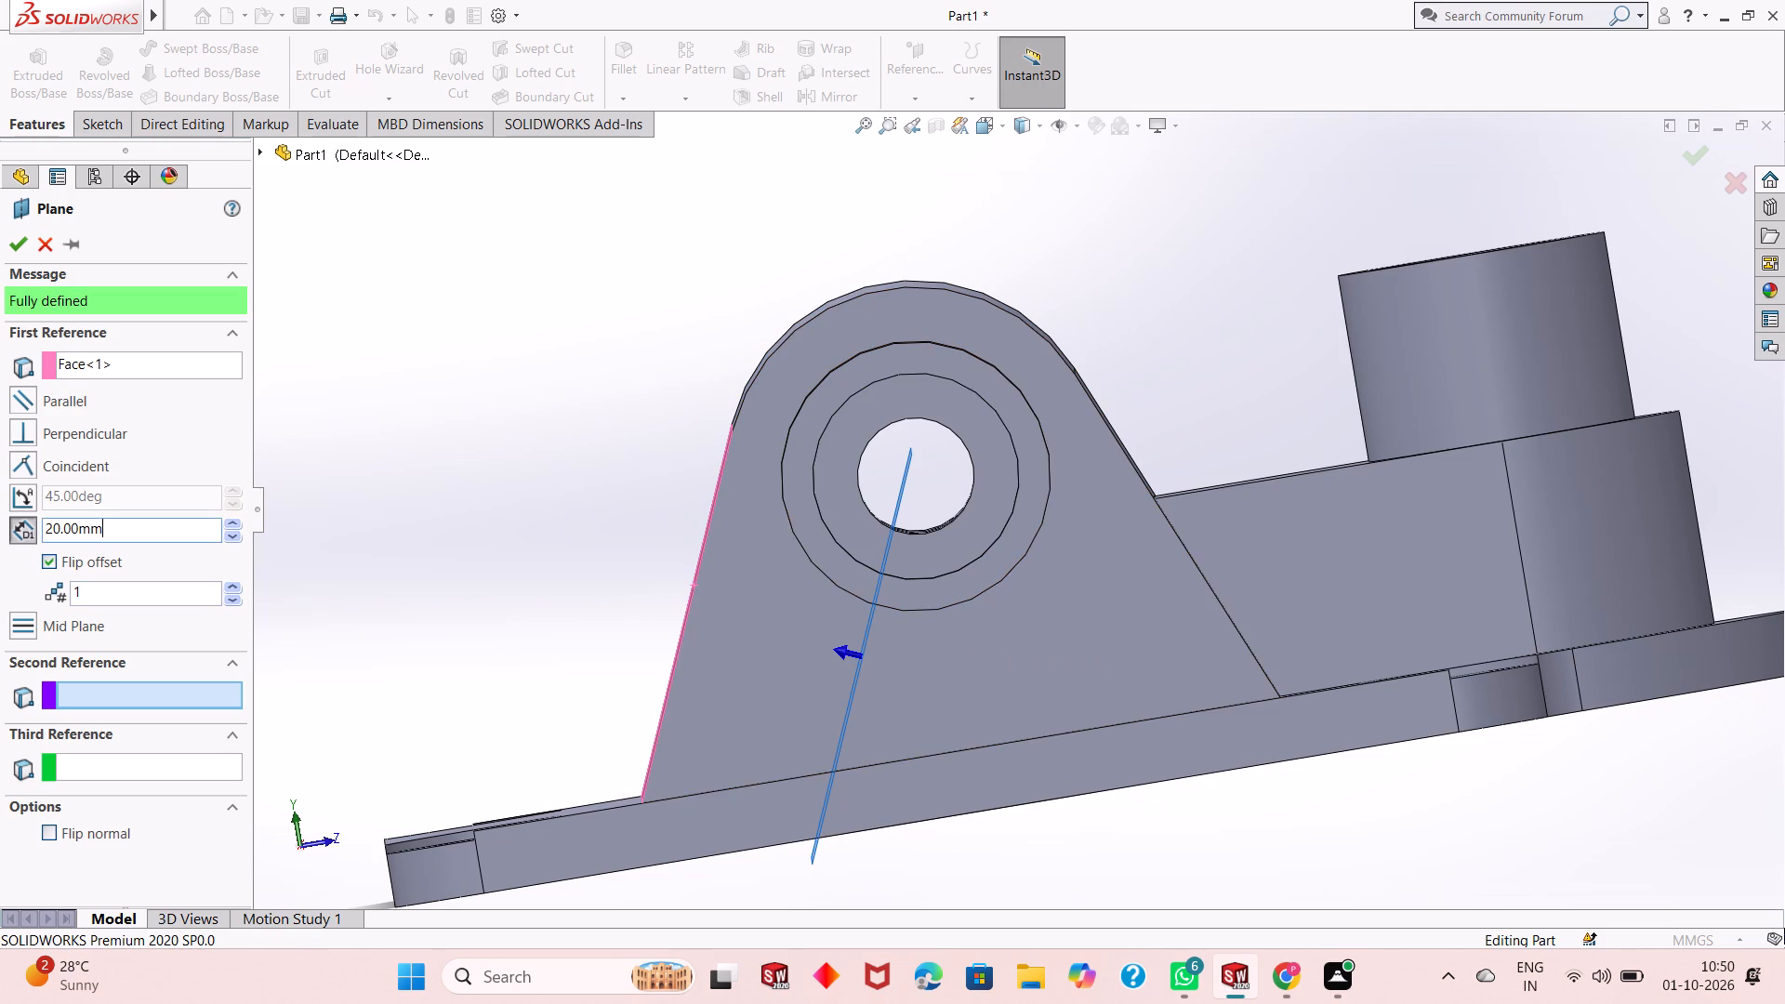
{"action": "left_click", "coordinate": [60, 563]}
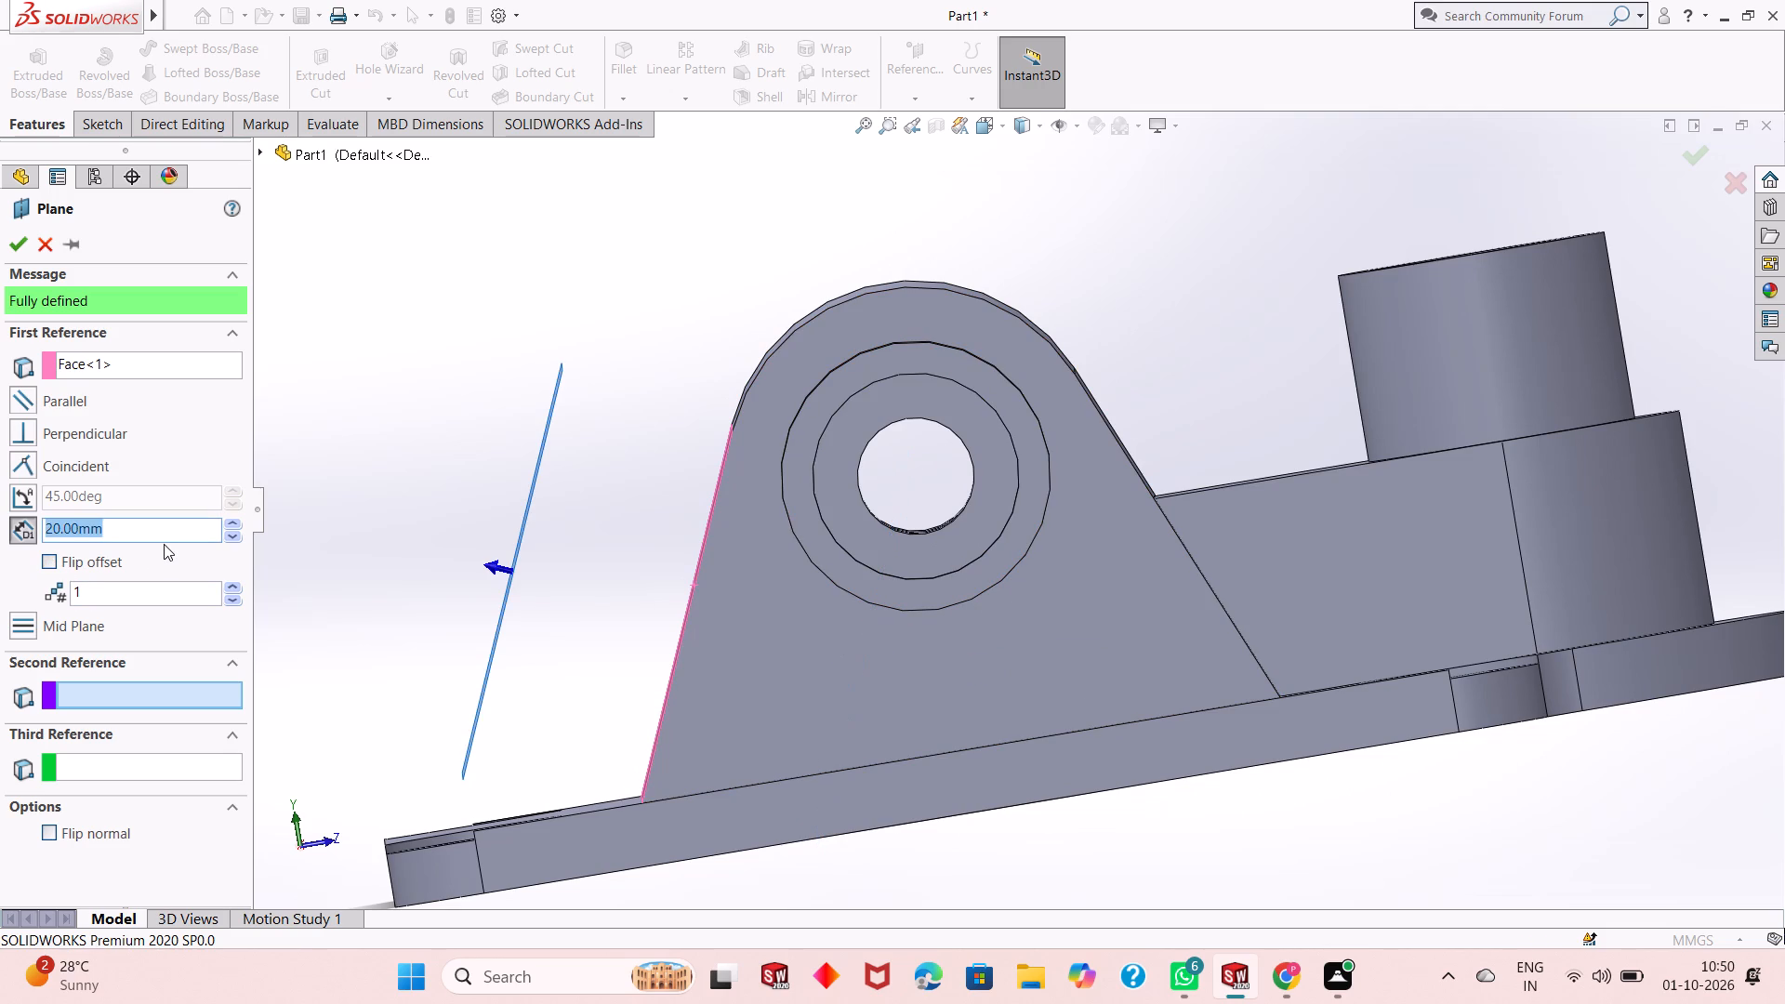
{"action": "key", "text": "0"}
{"action": "key", "text": "Return"}
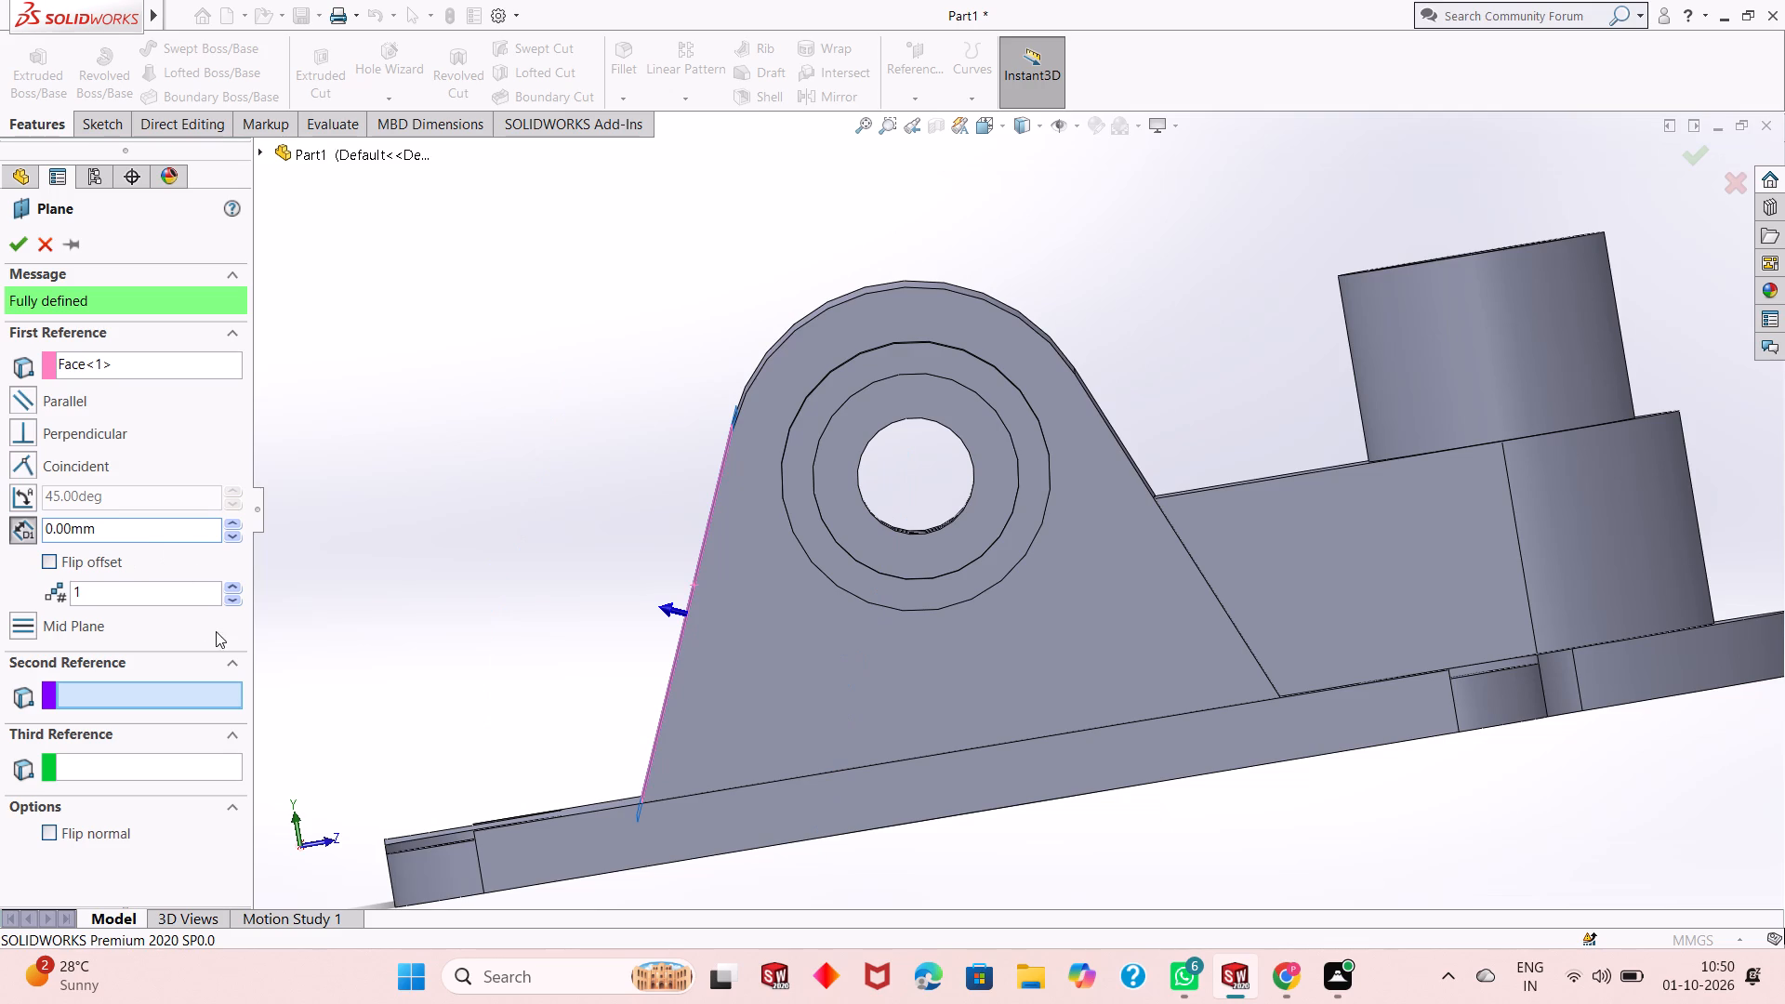
Set the reference plane's offset from the sloped face to 6 mm and create the plane.
{"action": "double_click", "coordinate": [107, 535]}
{"action": "key", "text": "6"}
{"action": "key", "text": "Return"}
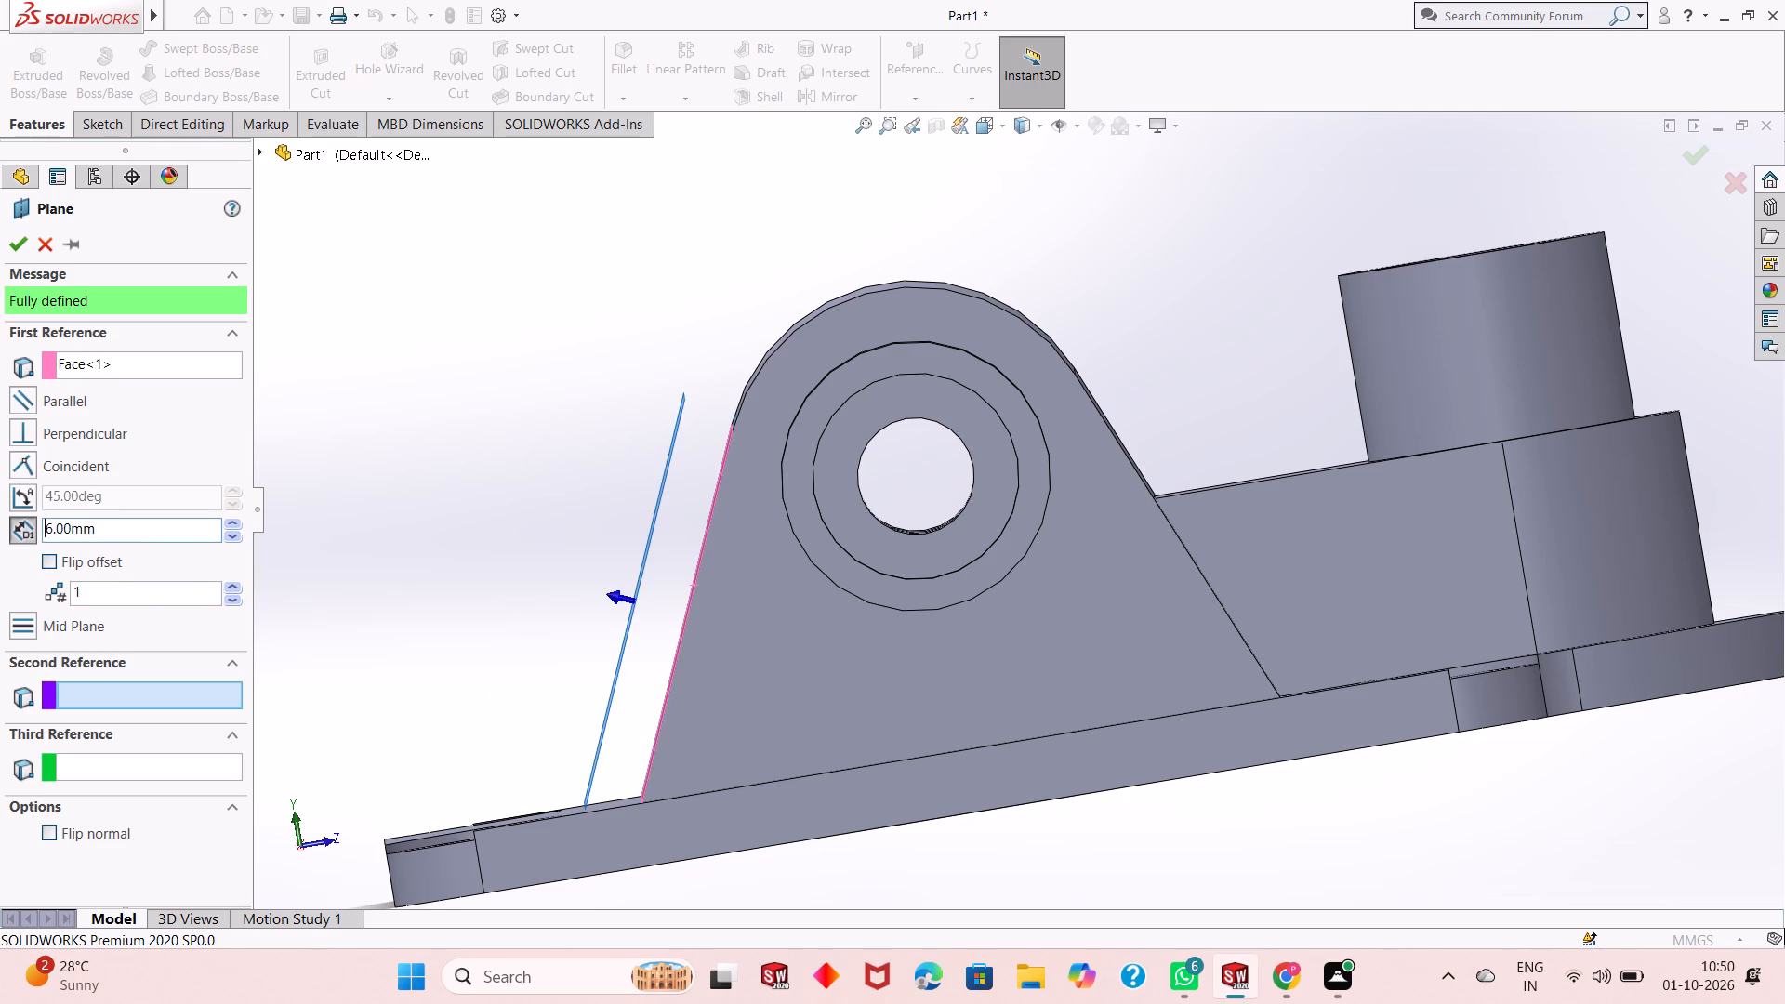
{"action": "left_click", "coordinate": [15, 240]}
Sketch a circle about 22 mm in diameter on the new plane, near the sloped face's upper corner beside the longer horizontal boss.
{"action": "middle_click_drag", "start_coordinate": [535, 561], "coordinate": [558, 563]}
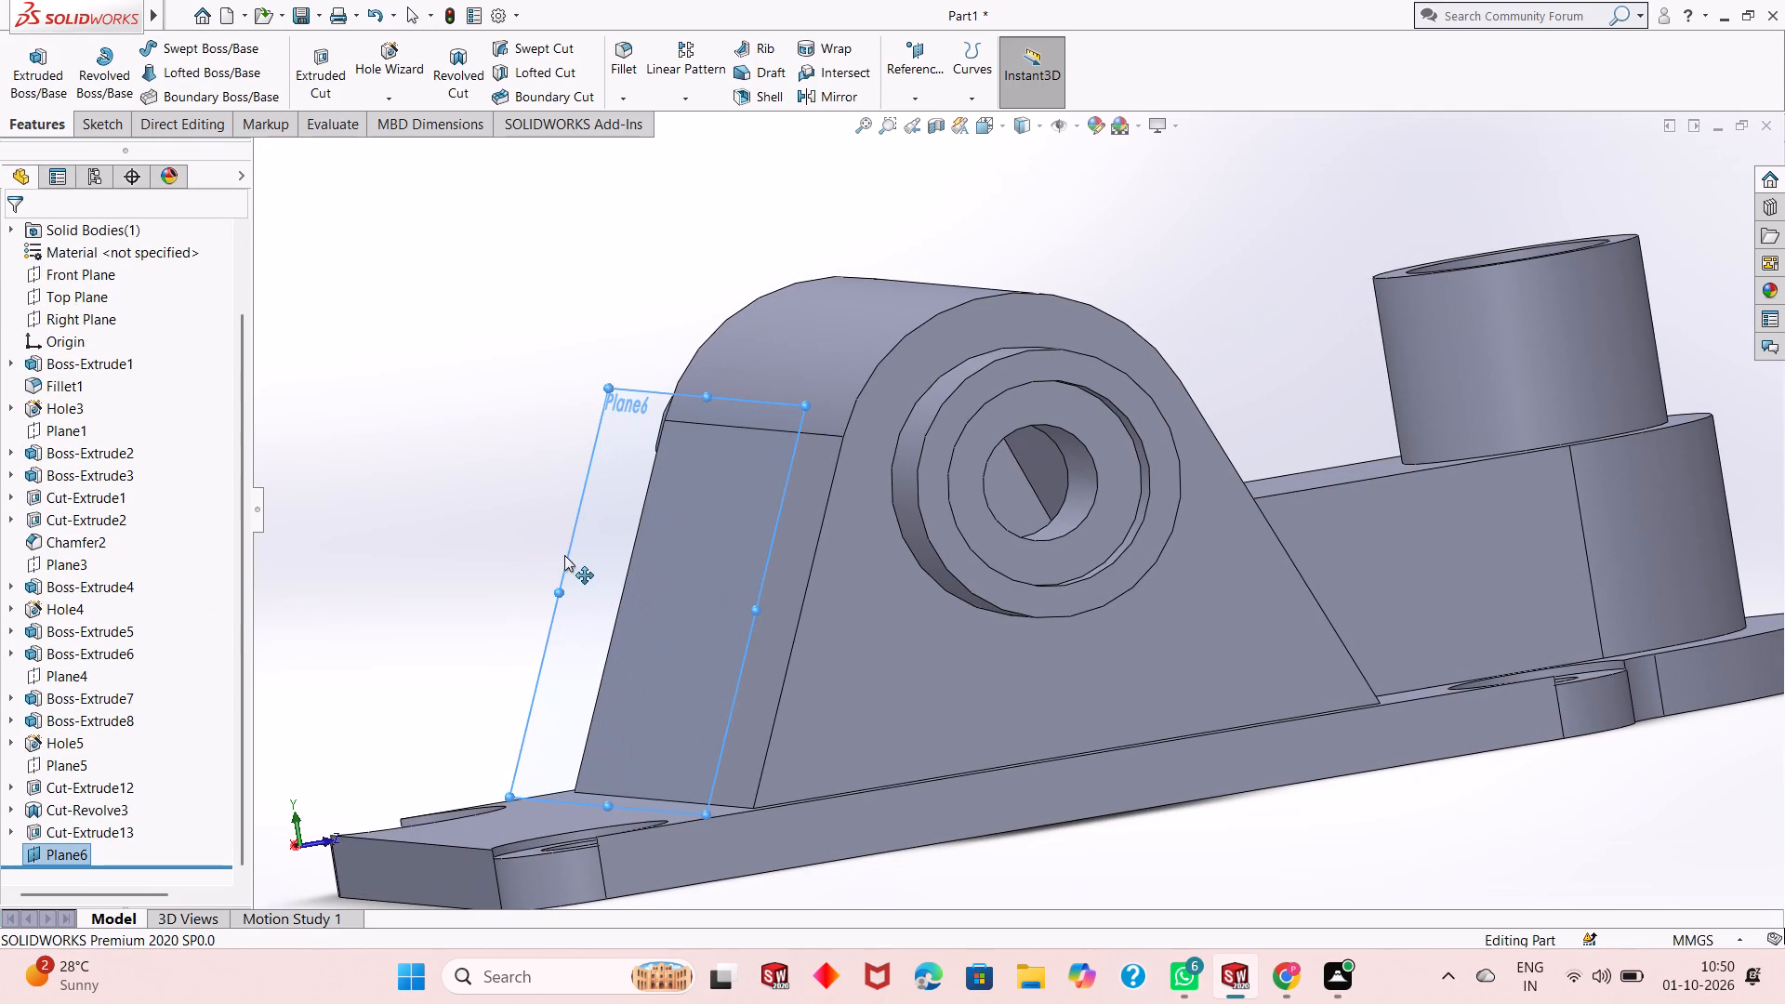
{"action": "right_click", "coordinate": [588, 509]}
{"action": "left_click", "coordinate": [641, 483]}
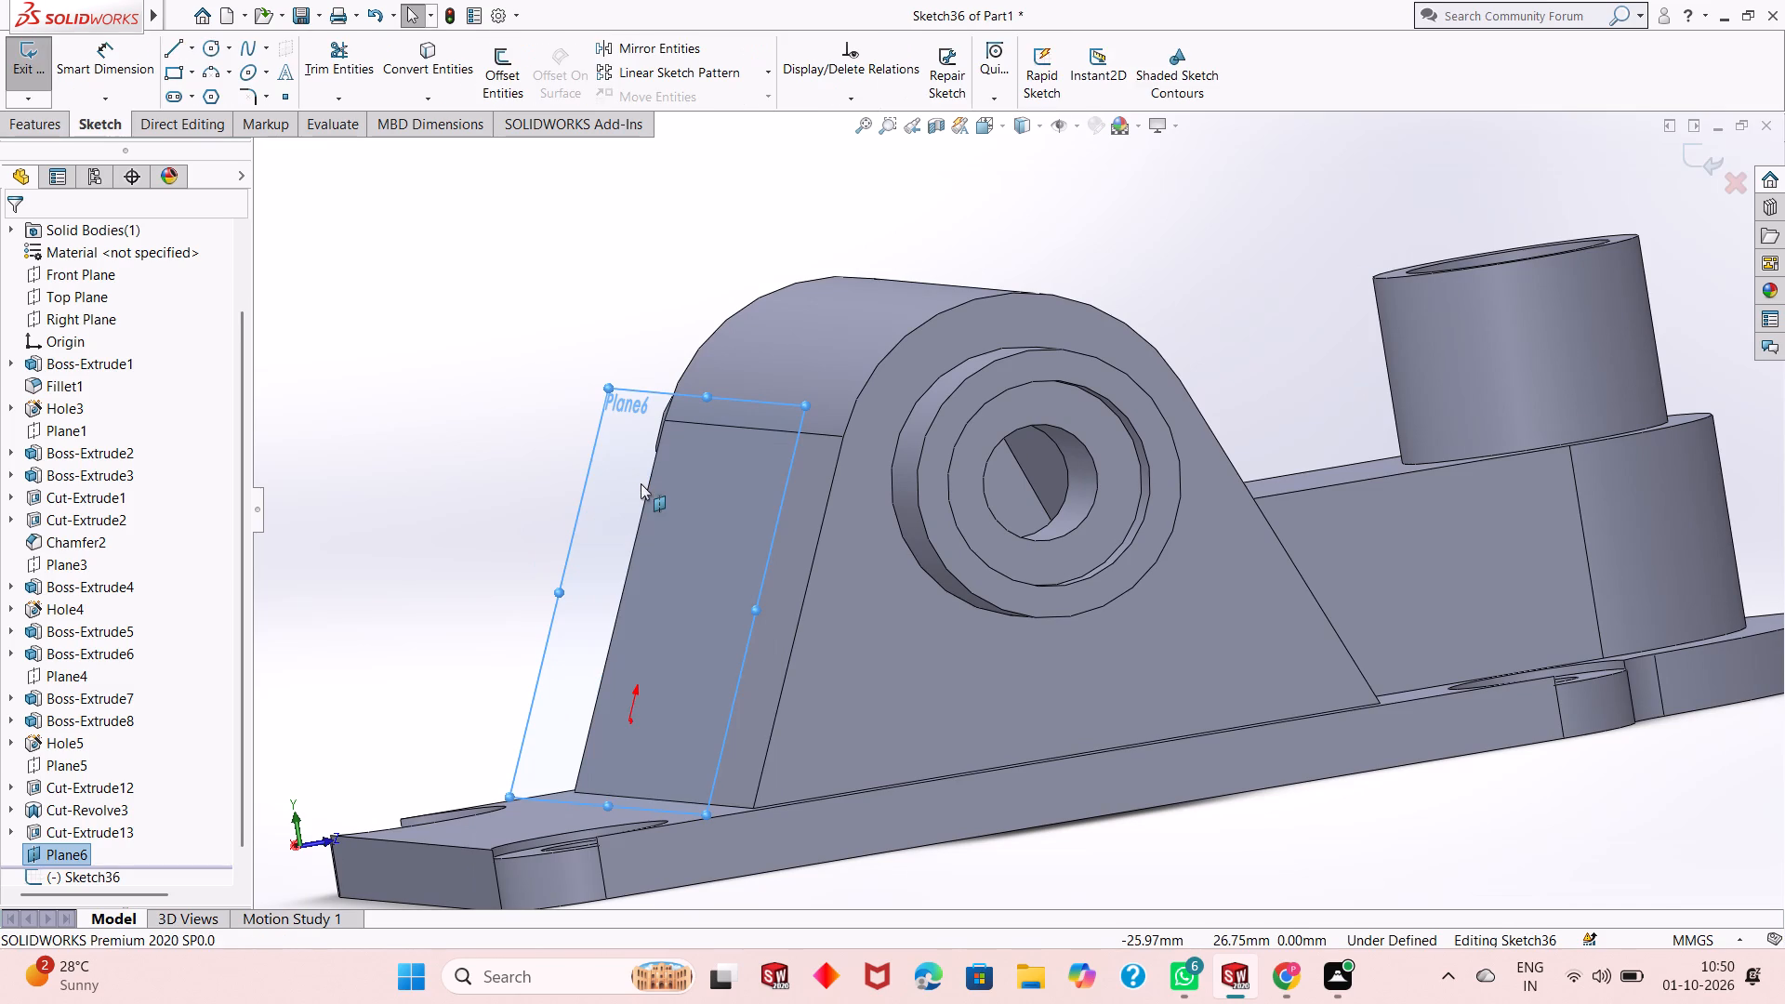
{"action": "key", "text": "ctrl+8"}
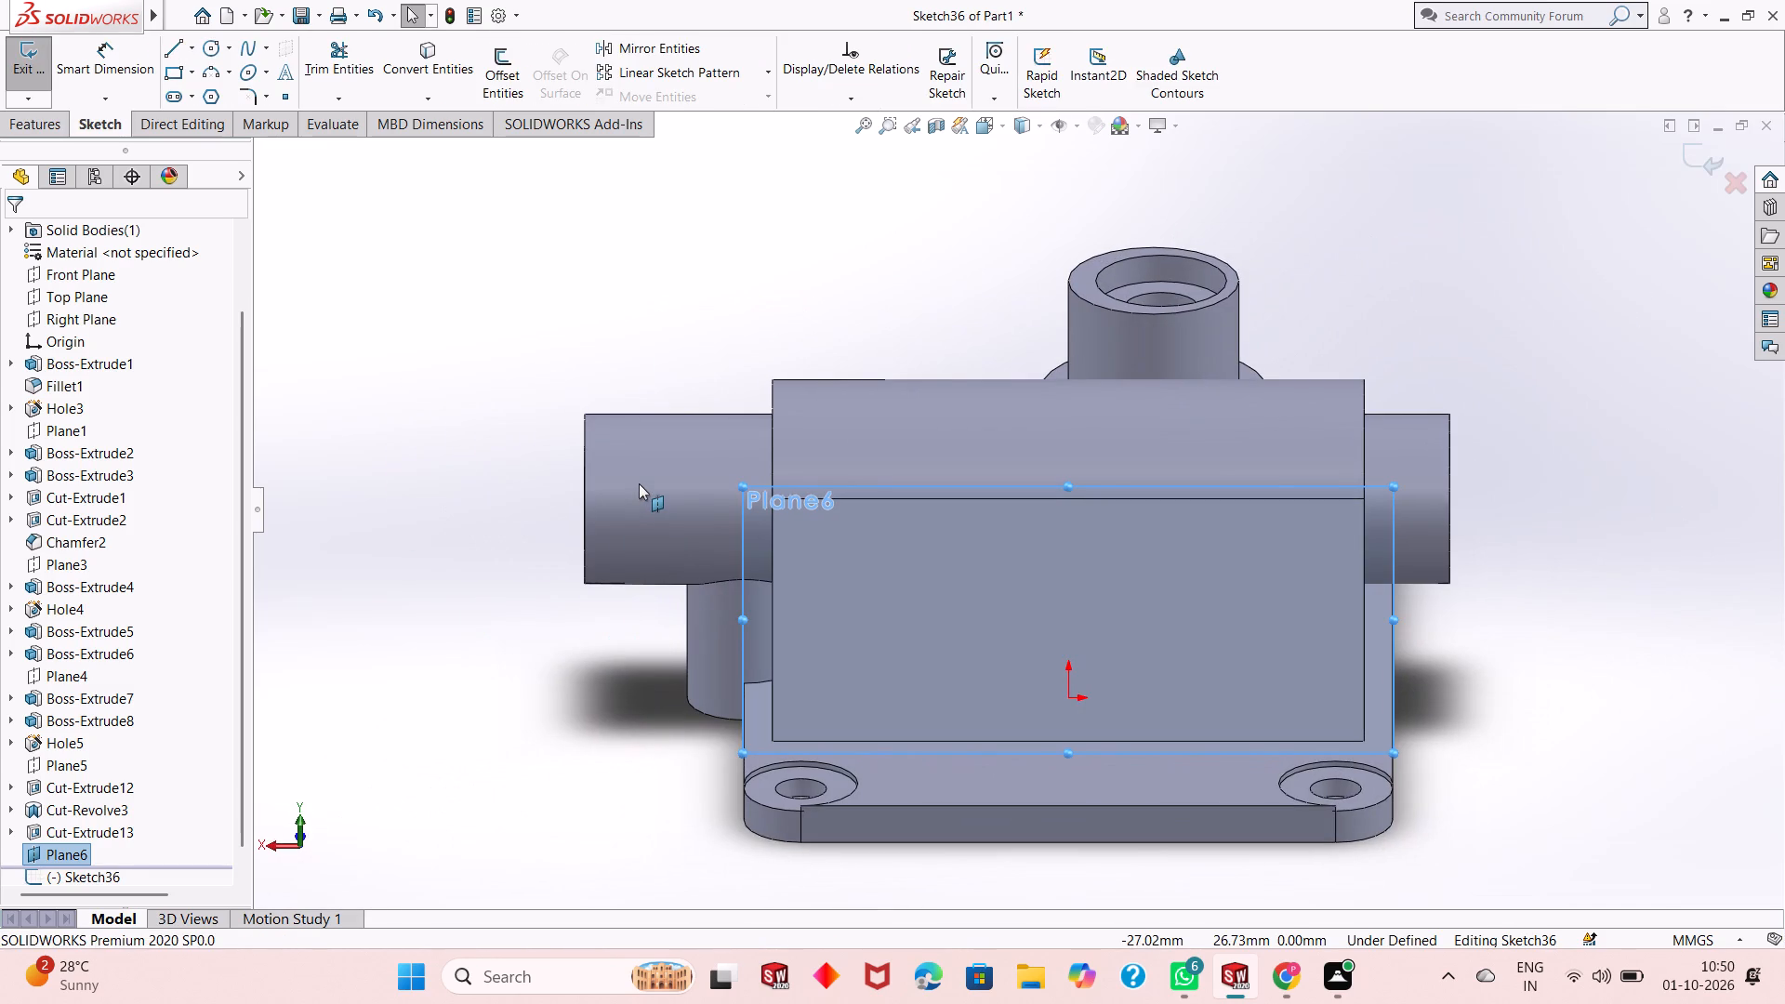
{"action": "left_click", "coordinate": [408, 594]}
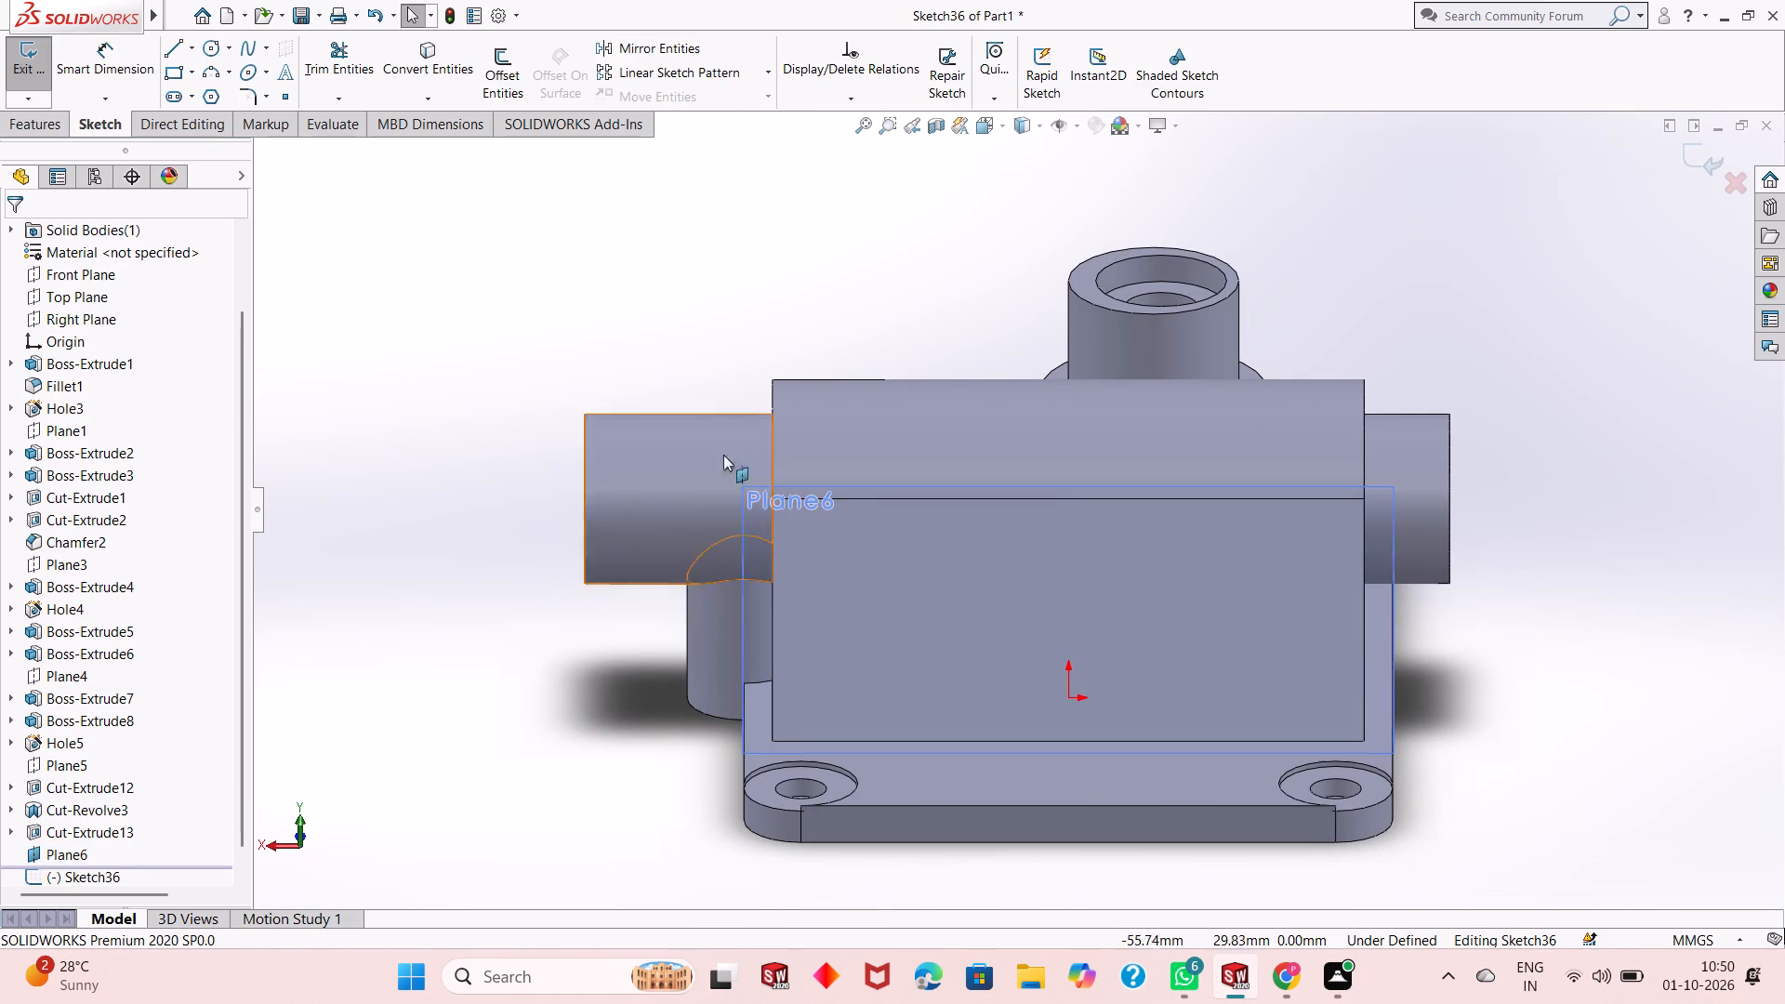
{"action": "left_click", "coordinate": [211, 51]}
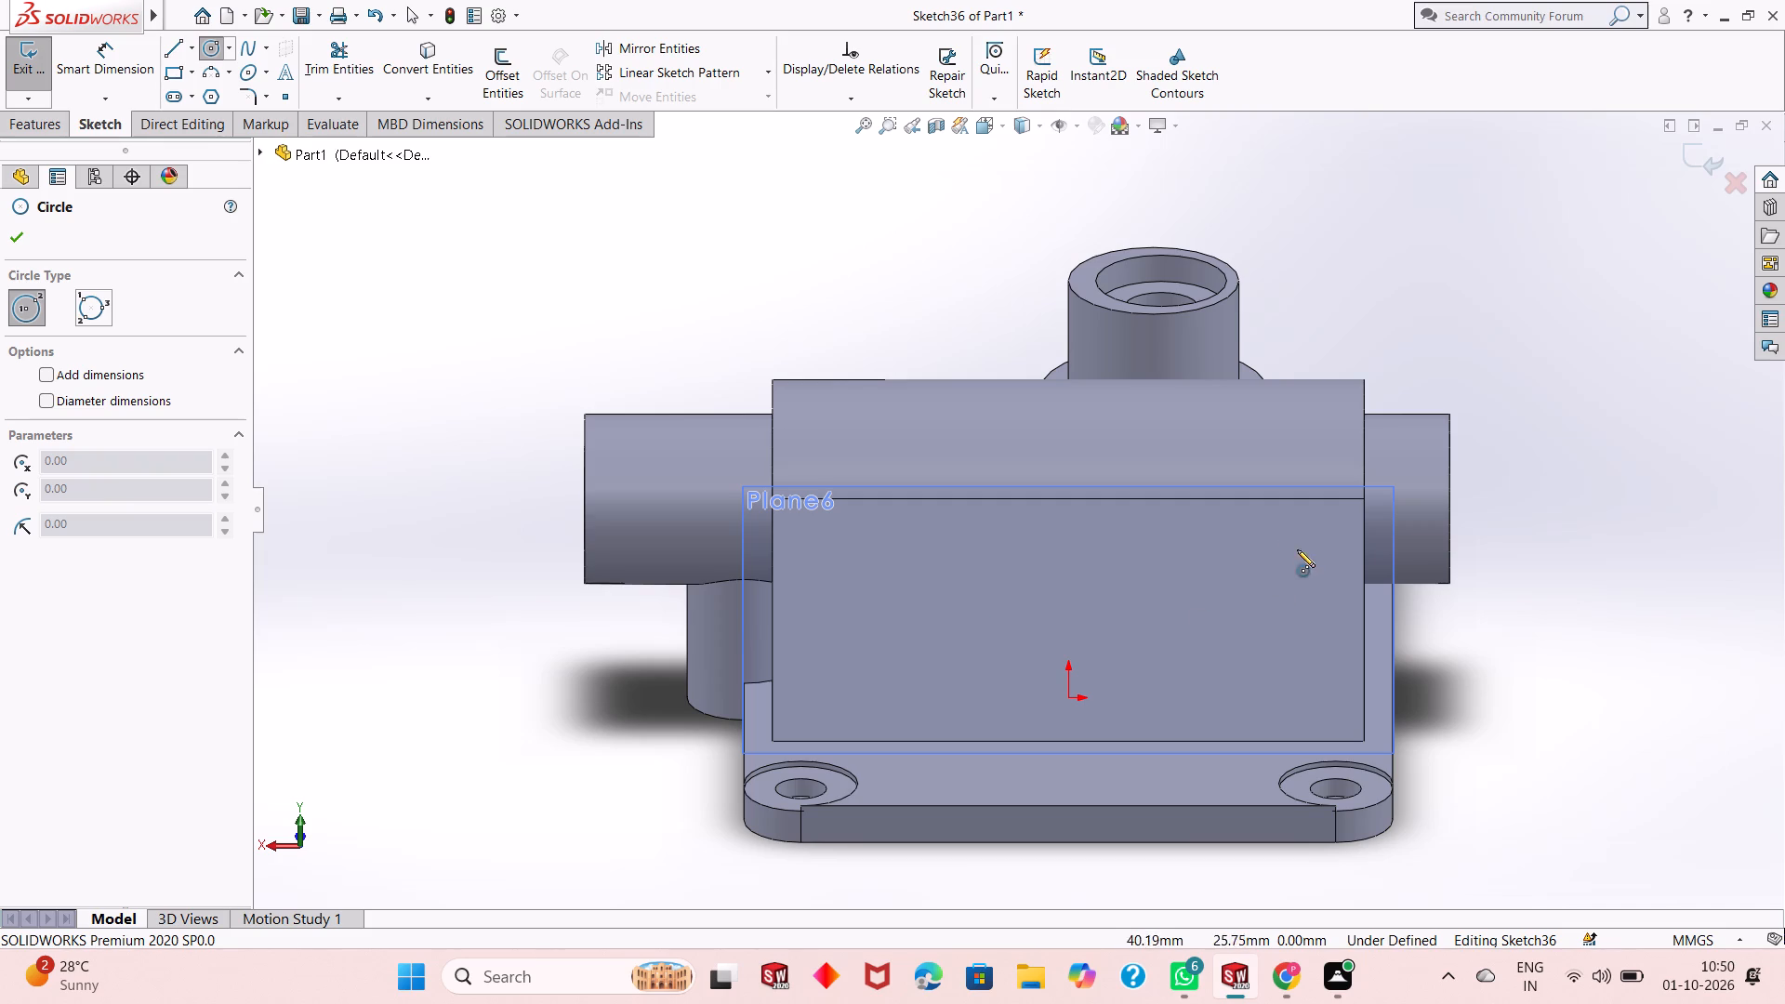
{"action": "left_click", "coordinate": [853, 534]}
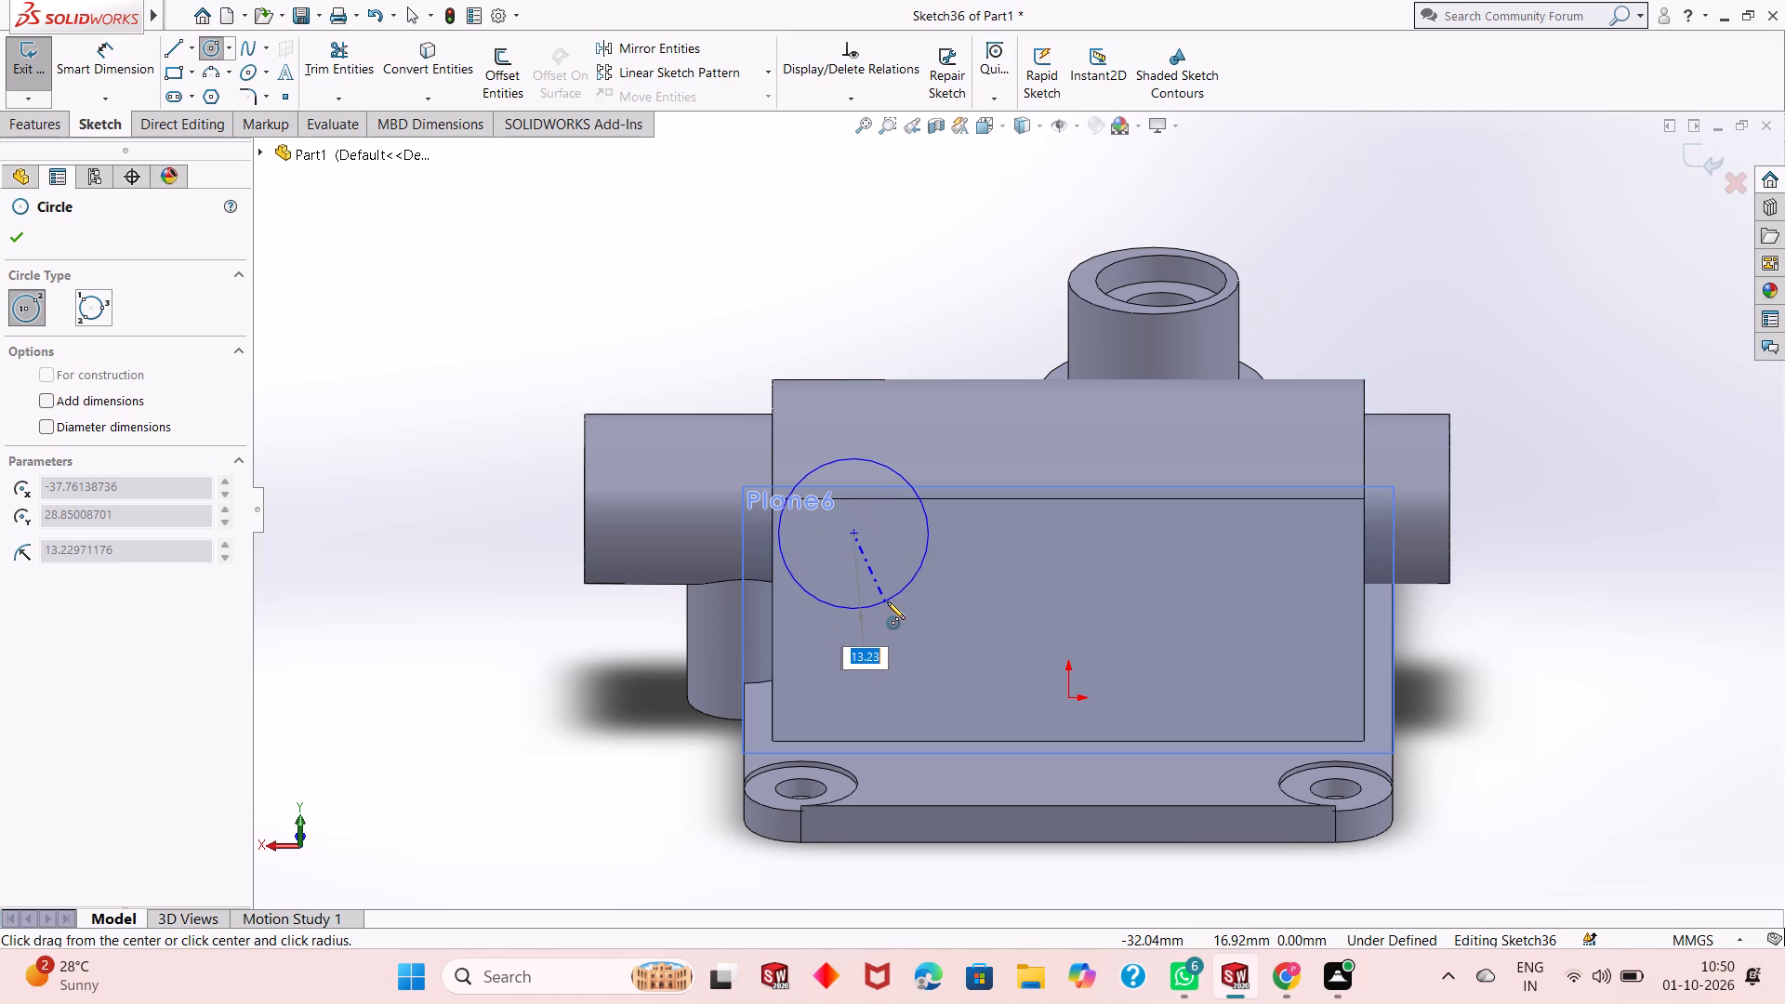
{"action": "left_click", "coordinate": [887, 587]}
{"action": "right_click", "coordinate": [434, 527]}
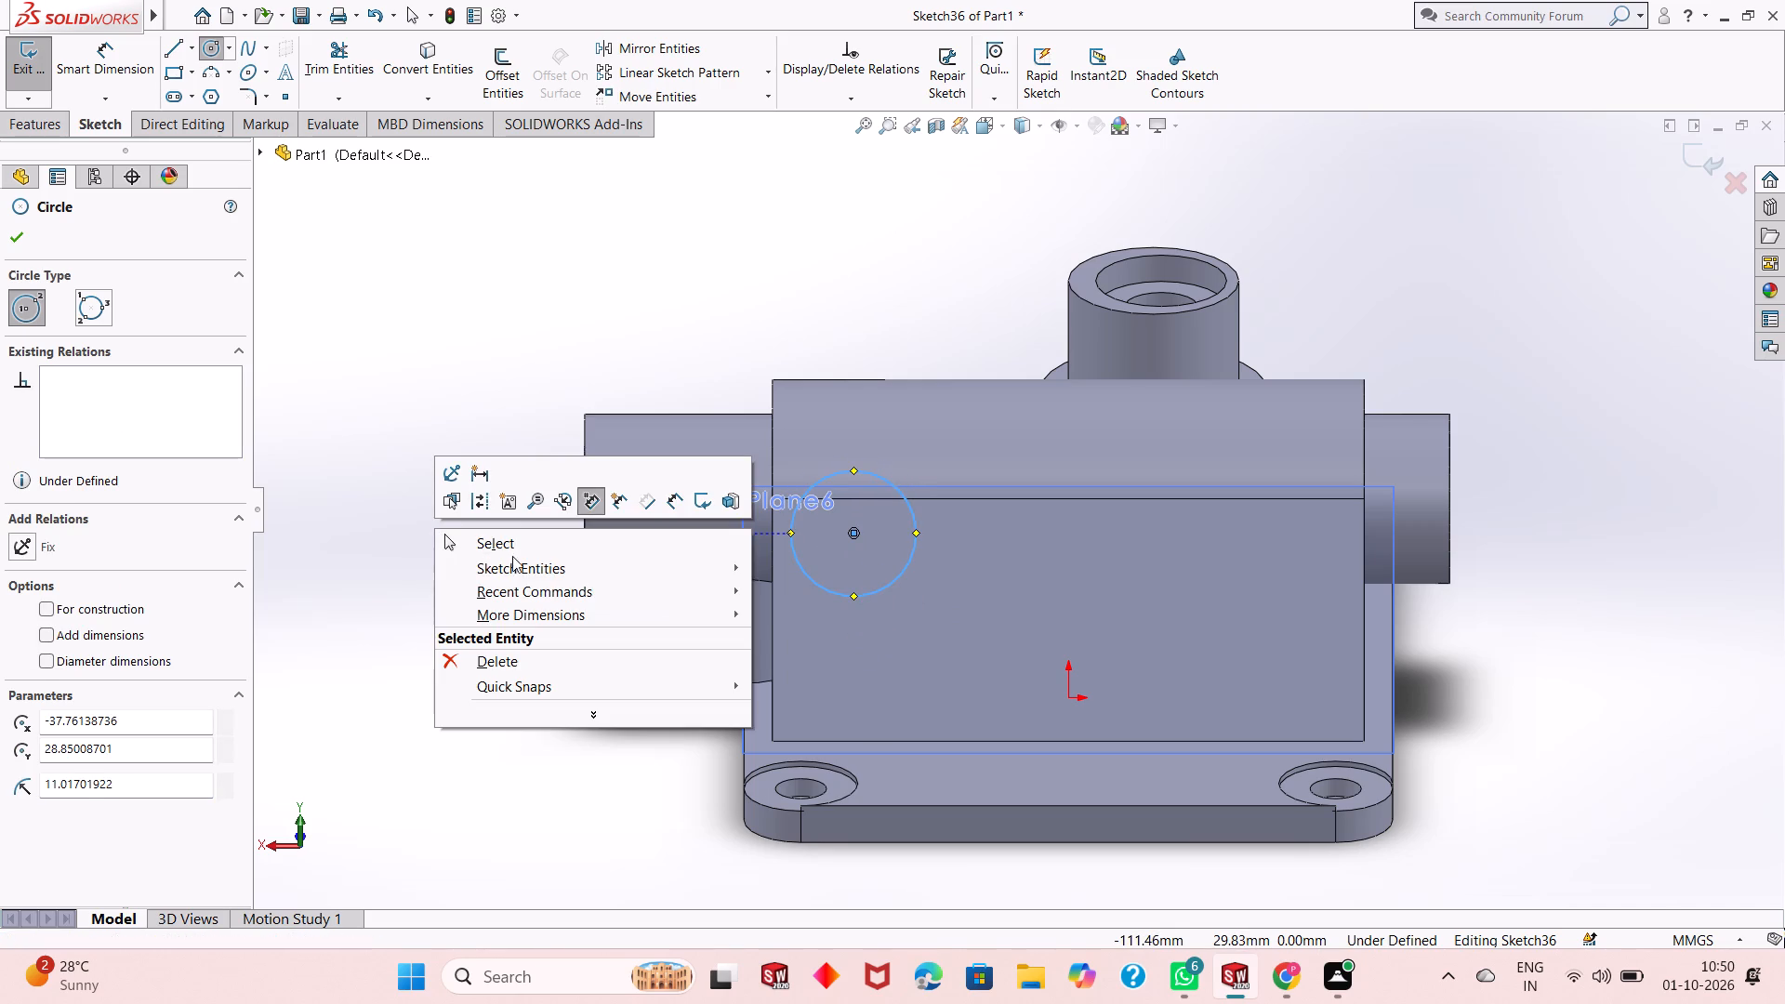
{"action": "left_click", "coordinate": [518, 543]}
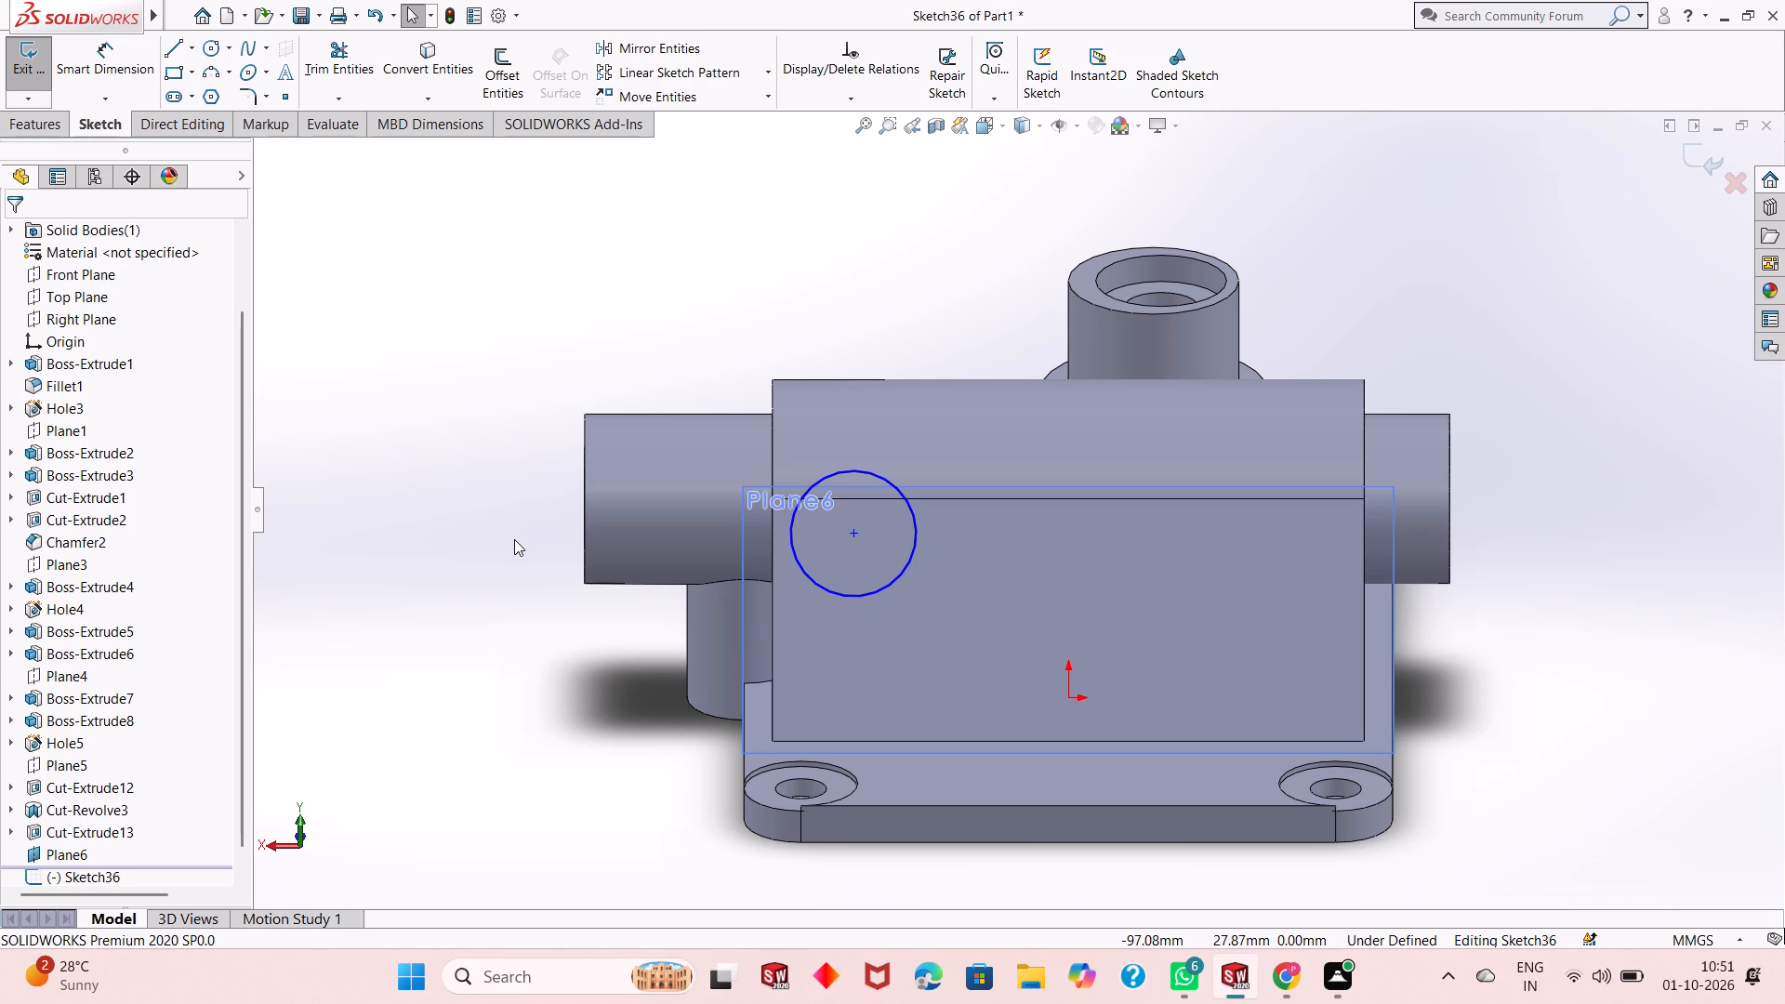
Dimension the circle's diameter to 32 mm and exit the sketch.
{"action": "left_click", "coordinate": [122, 57]}
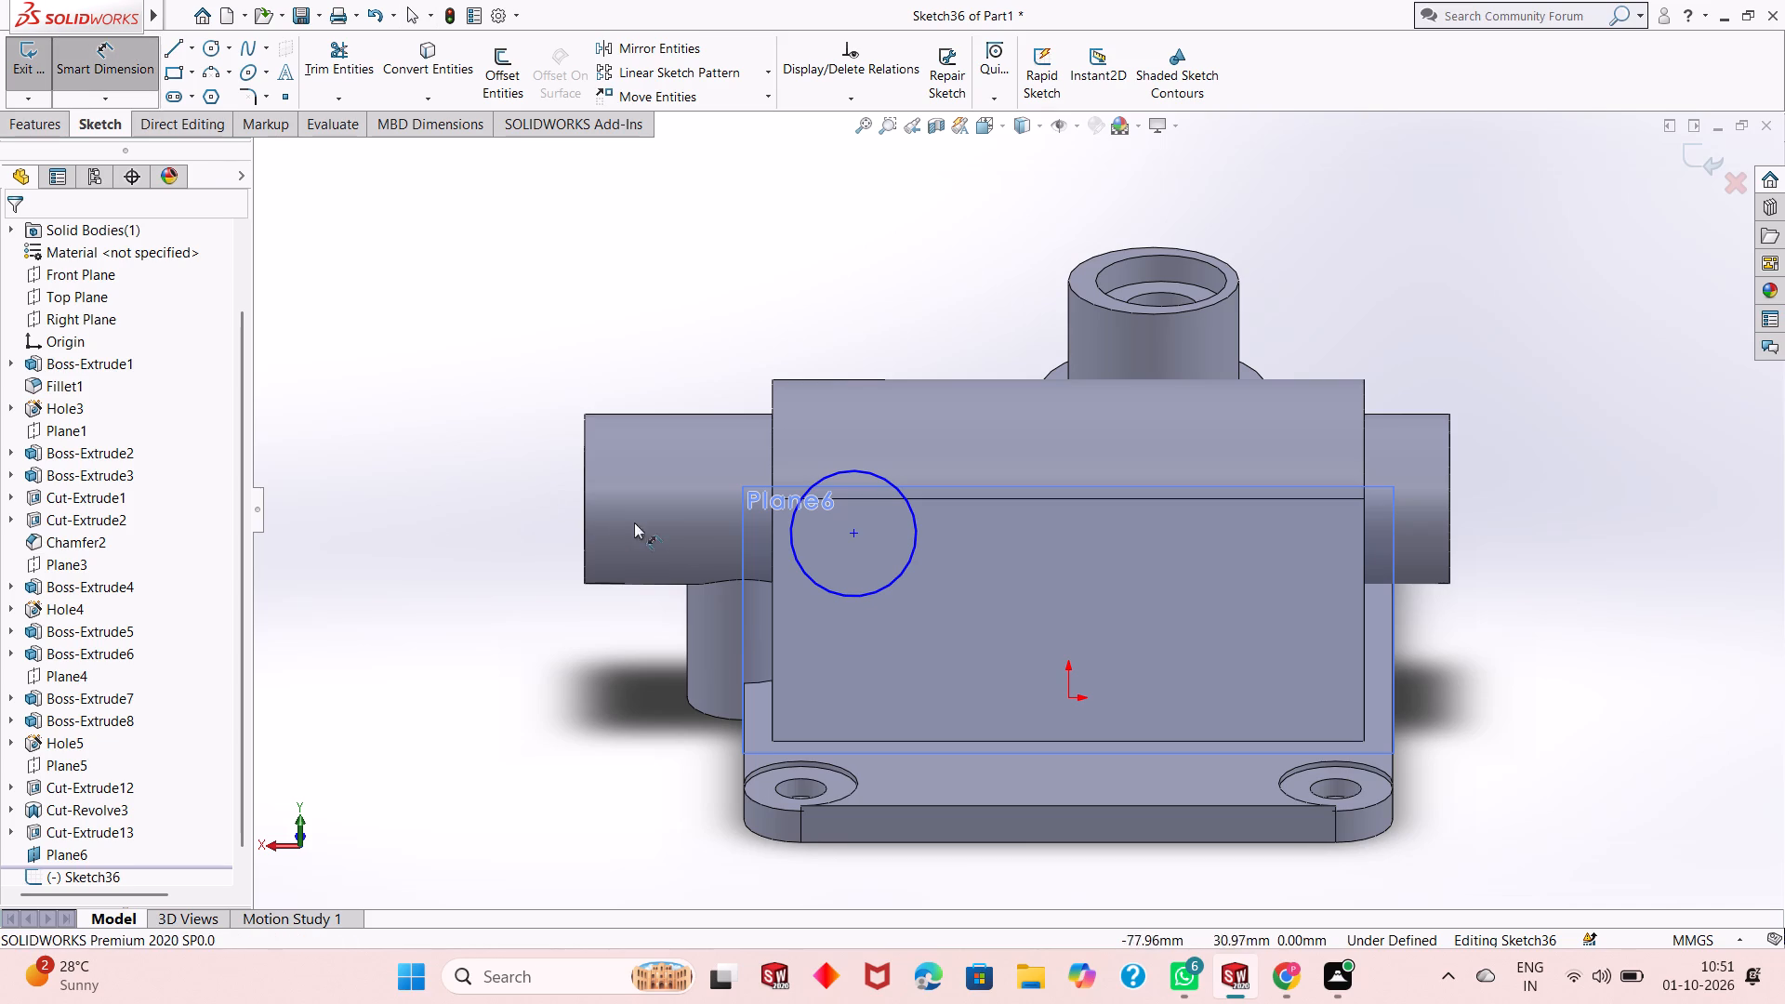
{"action": "left_click", "coordinate": [804, 574]}
{"action": "left_click", "coordinate": [416, 758]}
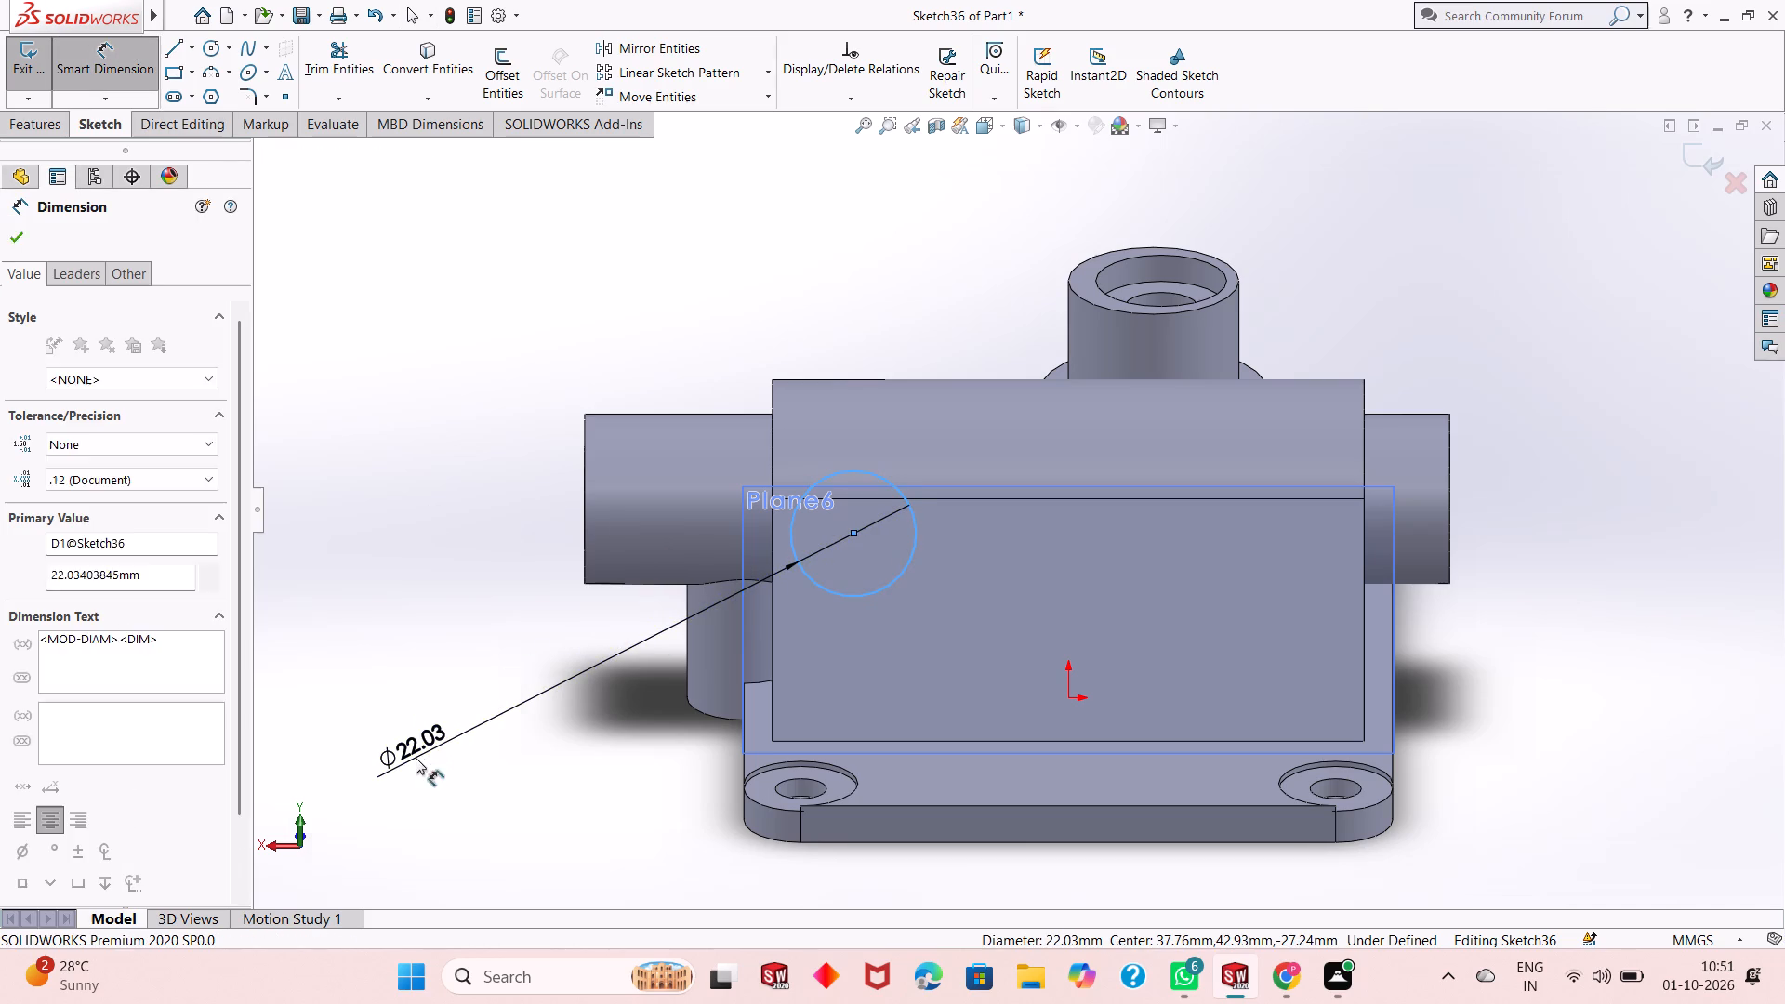
{"action": "type", "text": "32"}
{"action": "key", "text": "Return"}
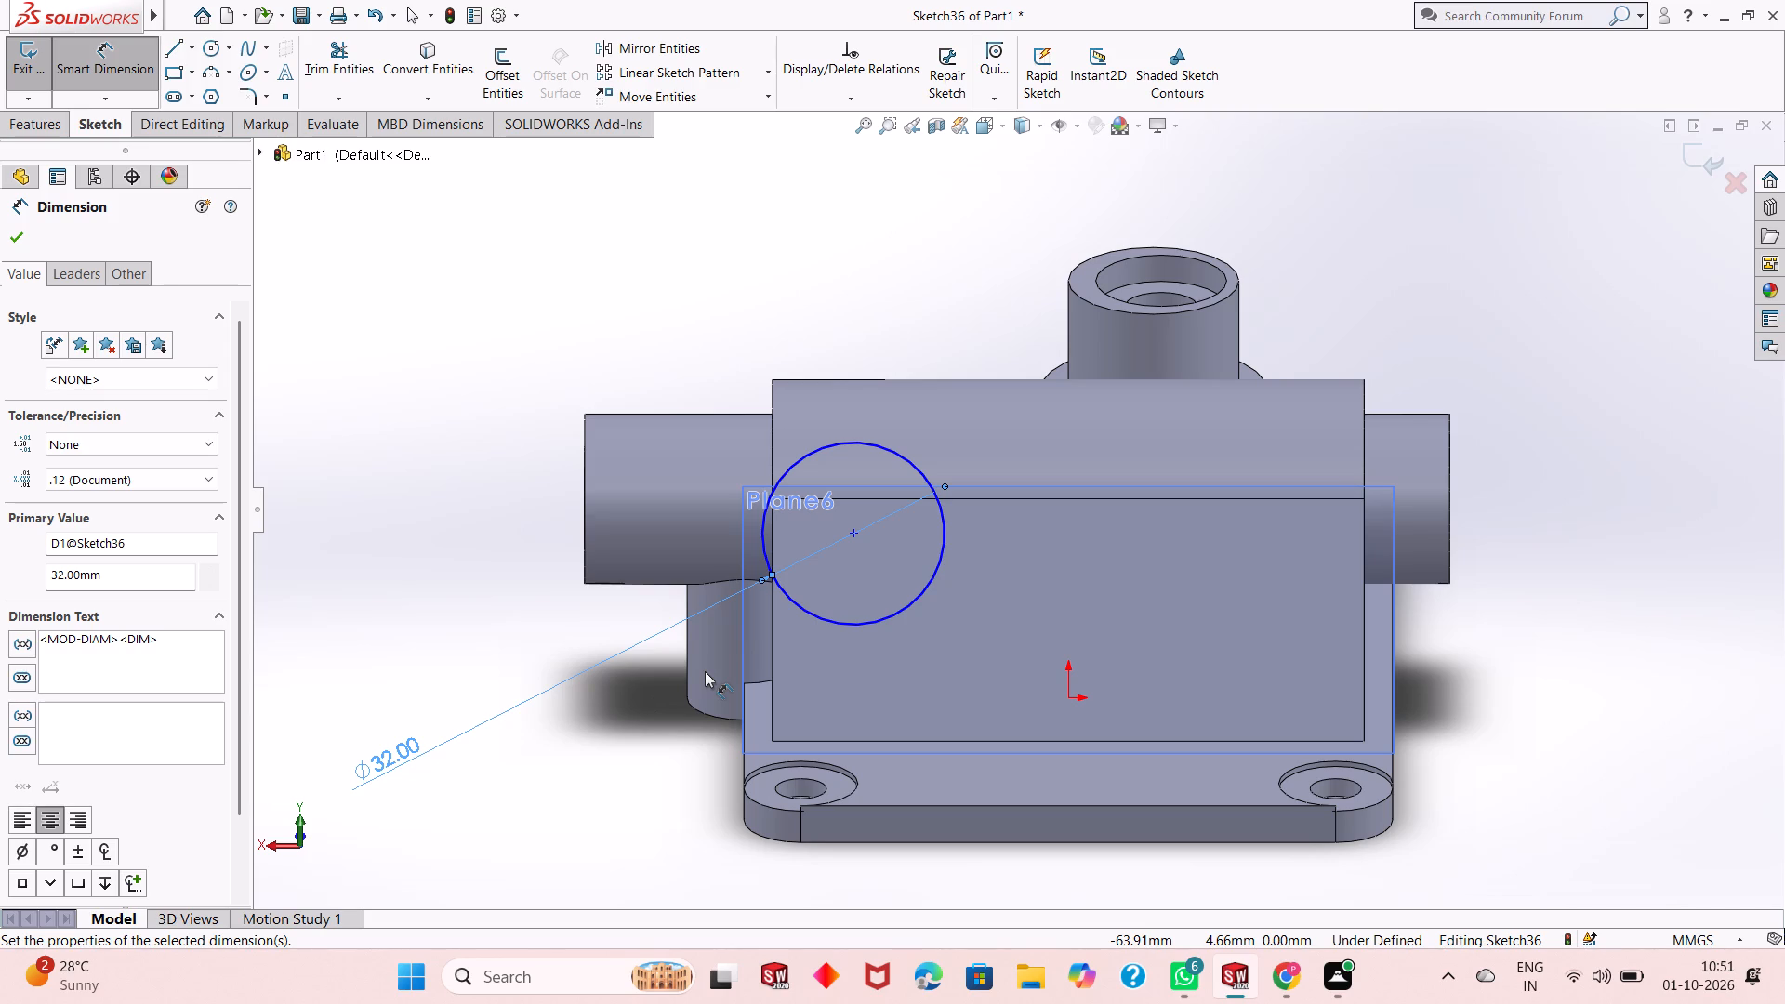
{"action": "key", "text": "ctrl+8"}
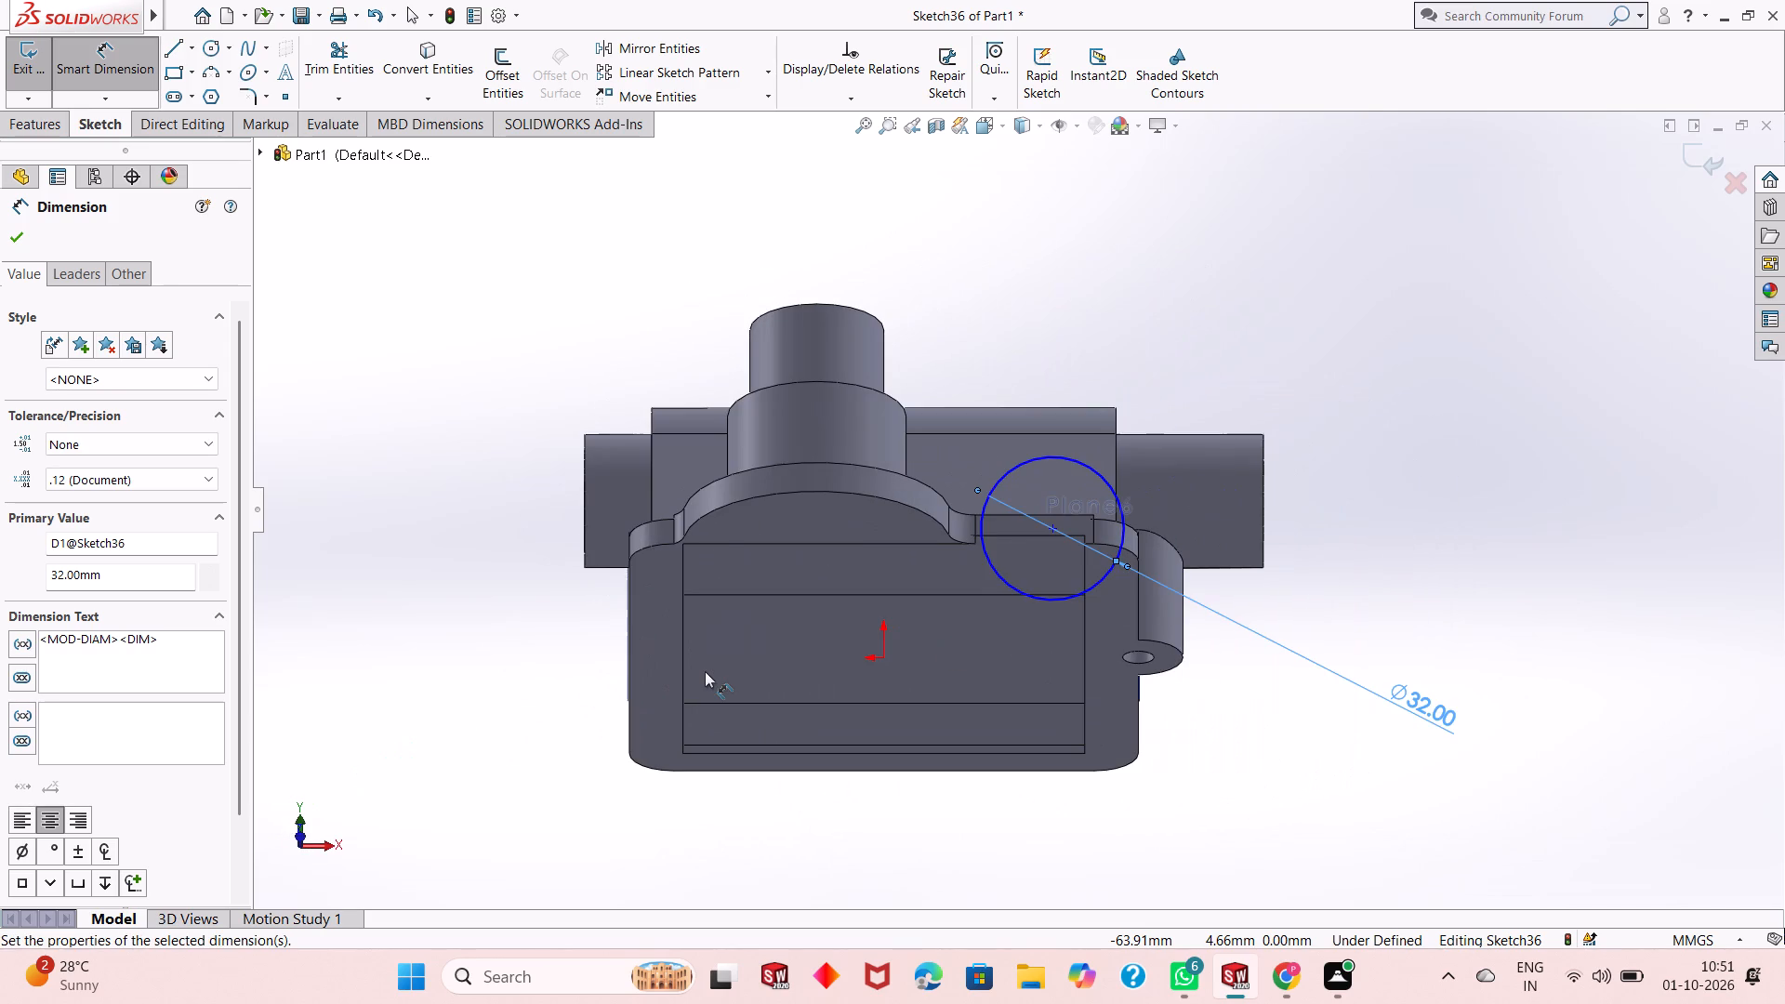
{"action": "key", "text": "ctrl+8"}
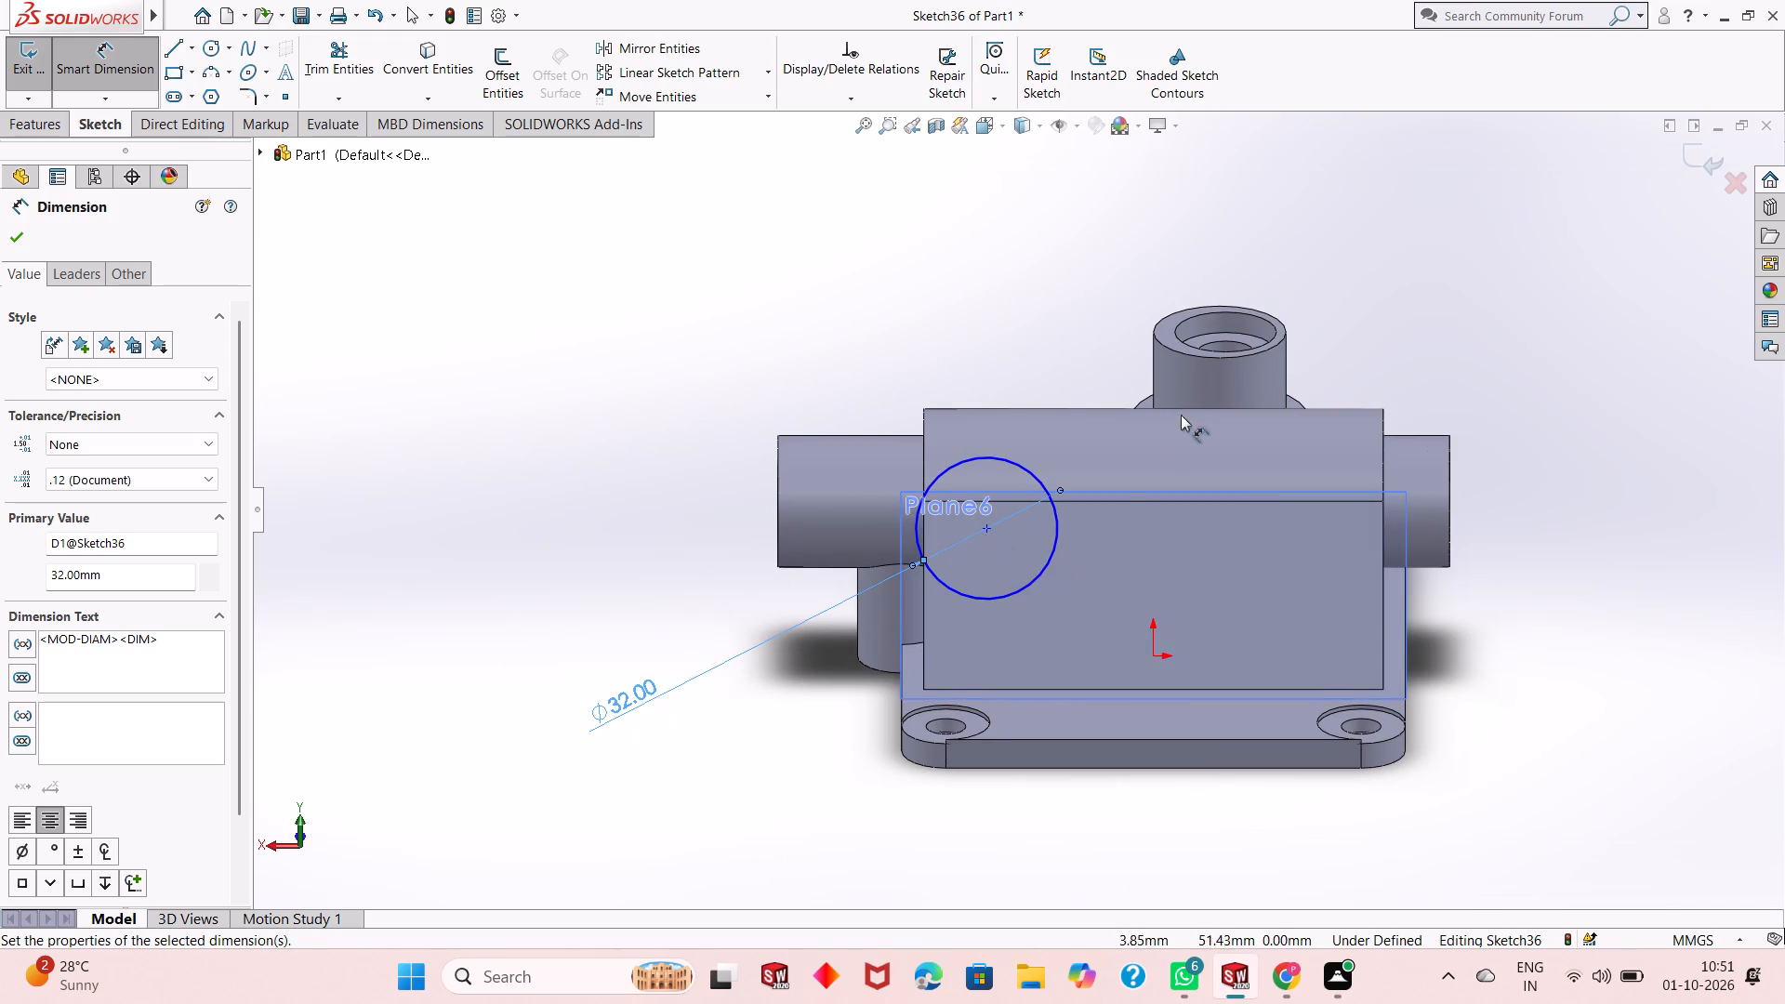
{"action": "middle_click_drag", "start_coordinate": [1200, 399], "coordinate": [1176, 697]}
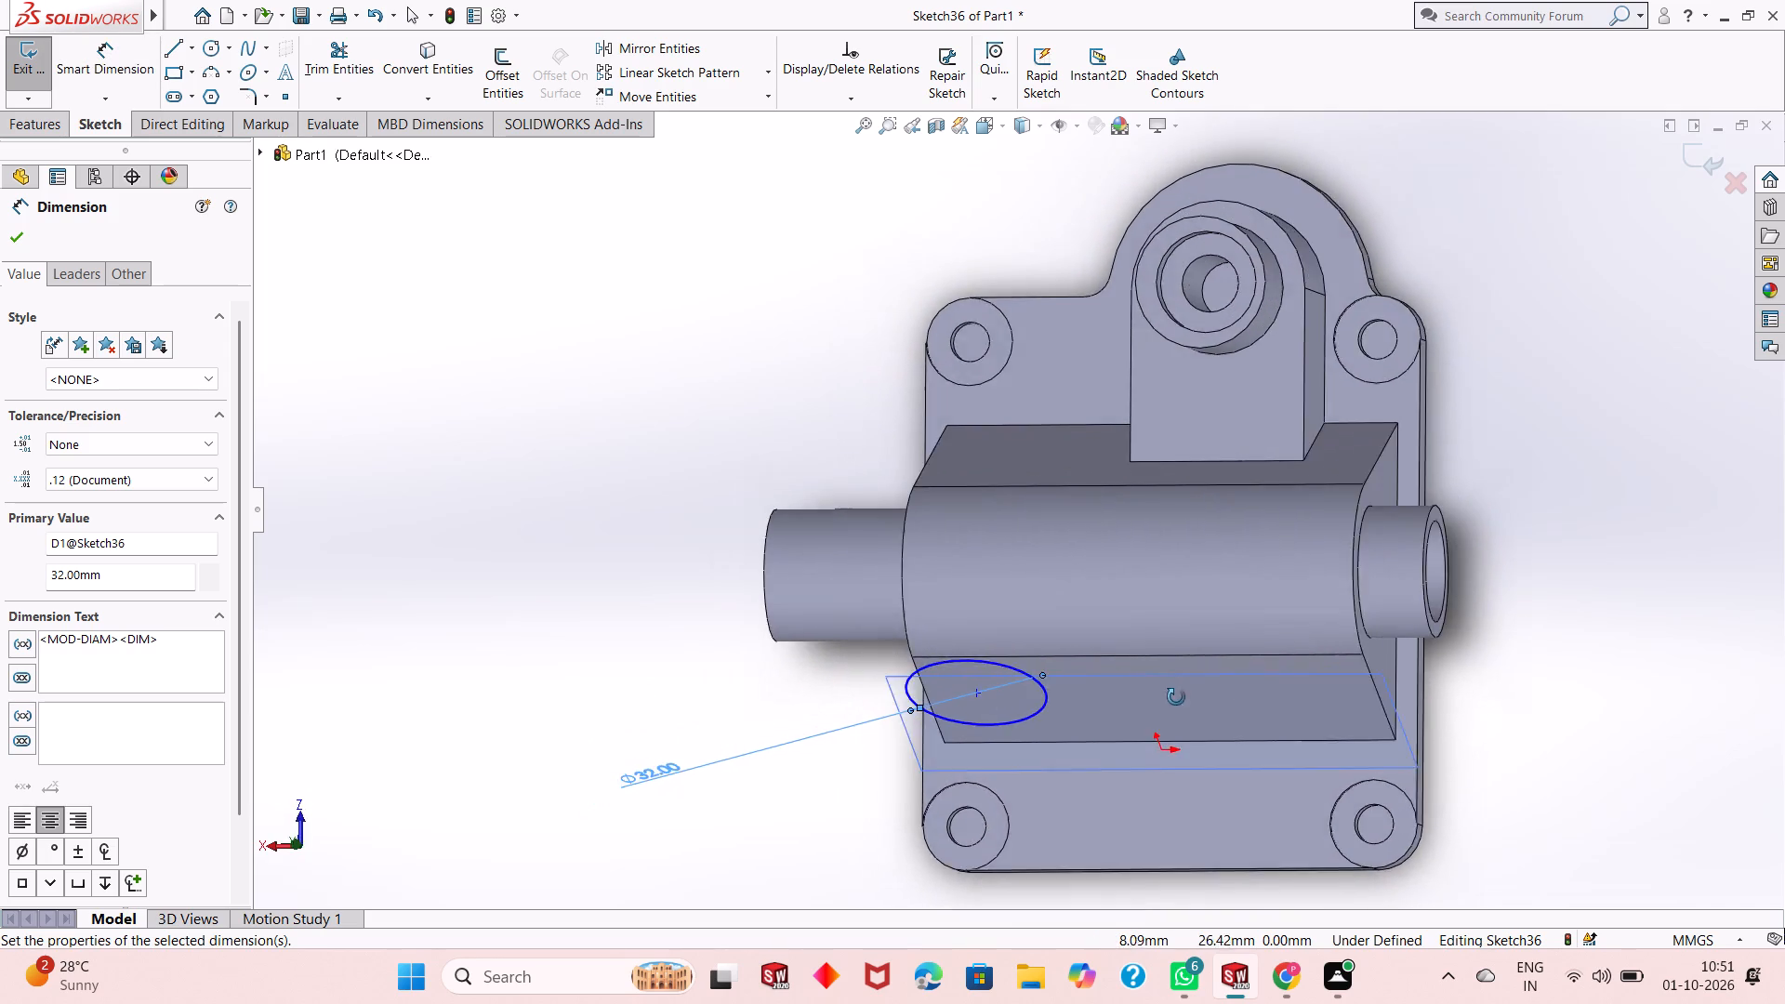
{"action": "middle_click_drag", "start_coordinate": [1176, 697], "coordinate": [1537, 728]}
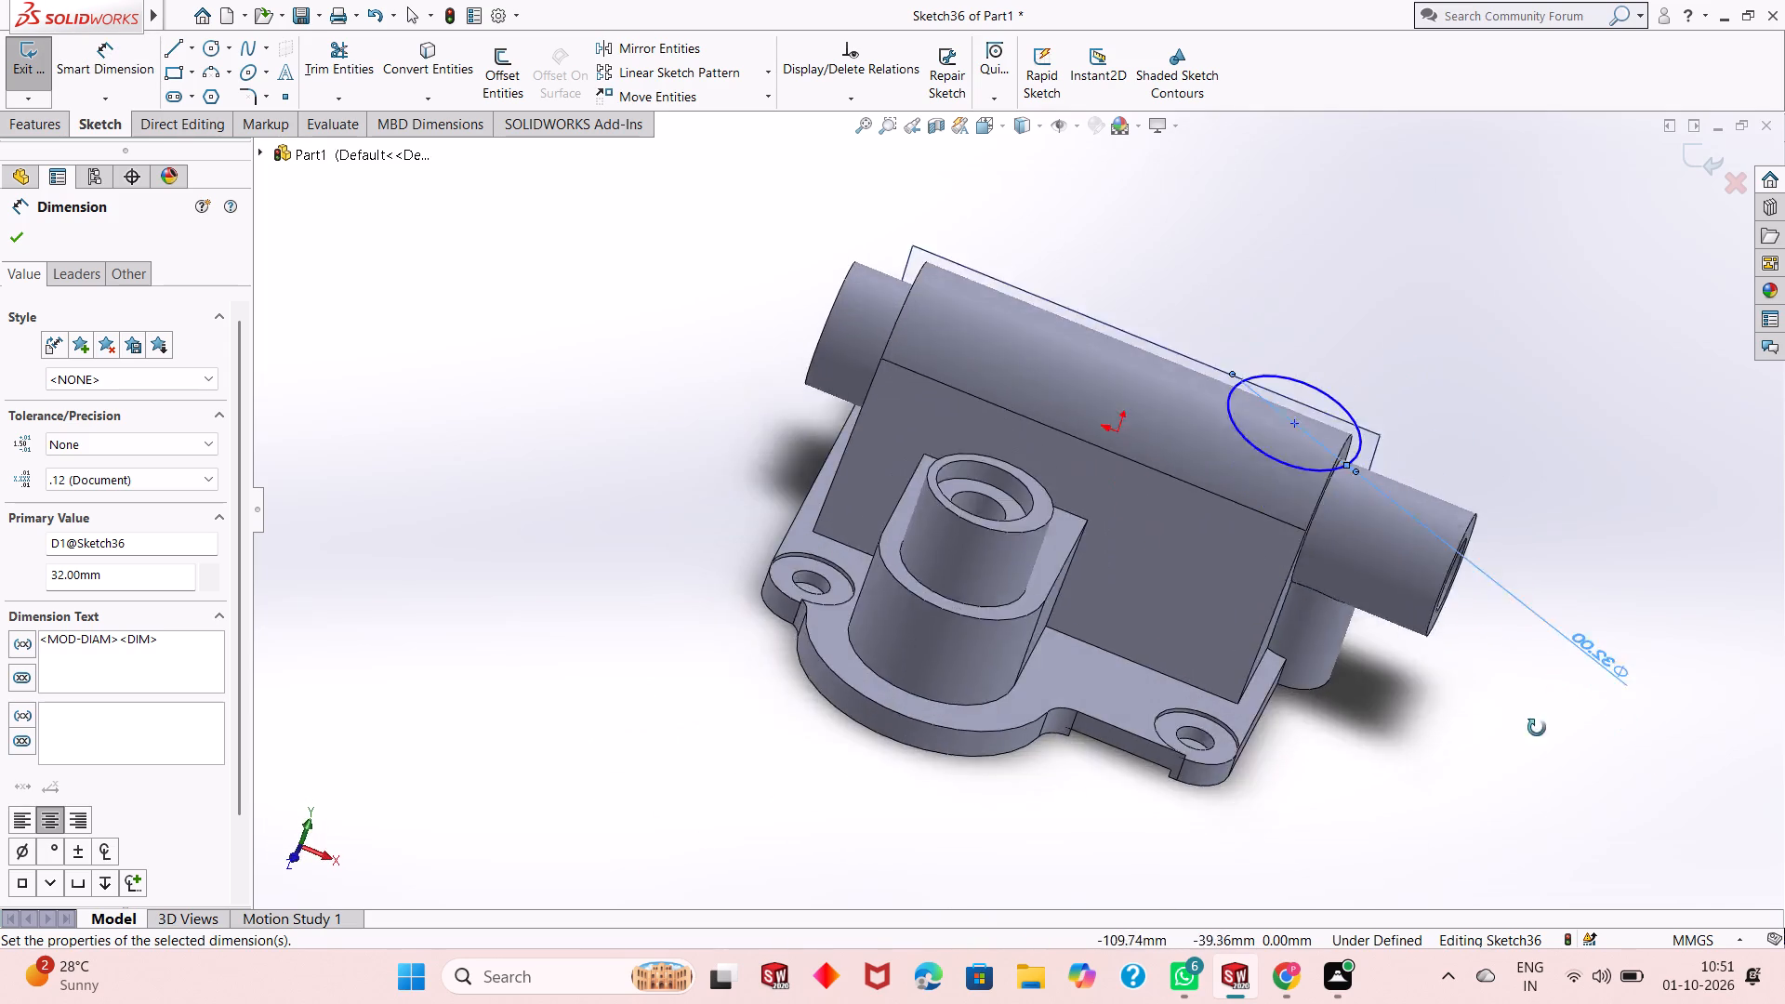
{"action": "middle_click_drag", "start_coordinate": [1537, 728], "coordinate": [1424, 708]}
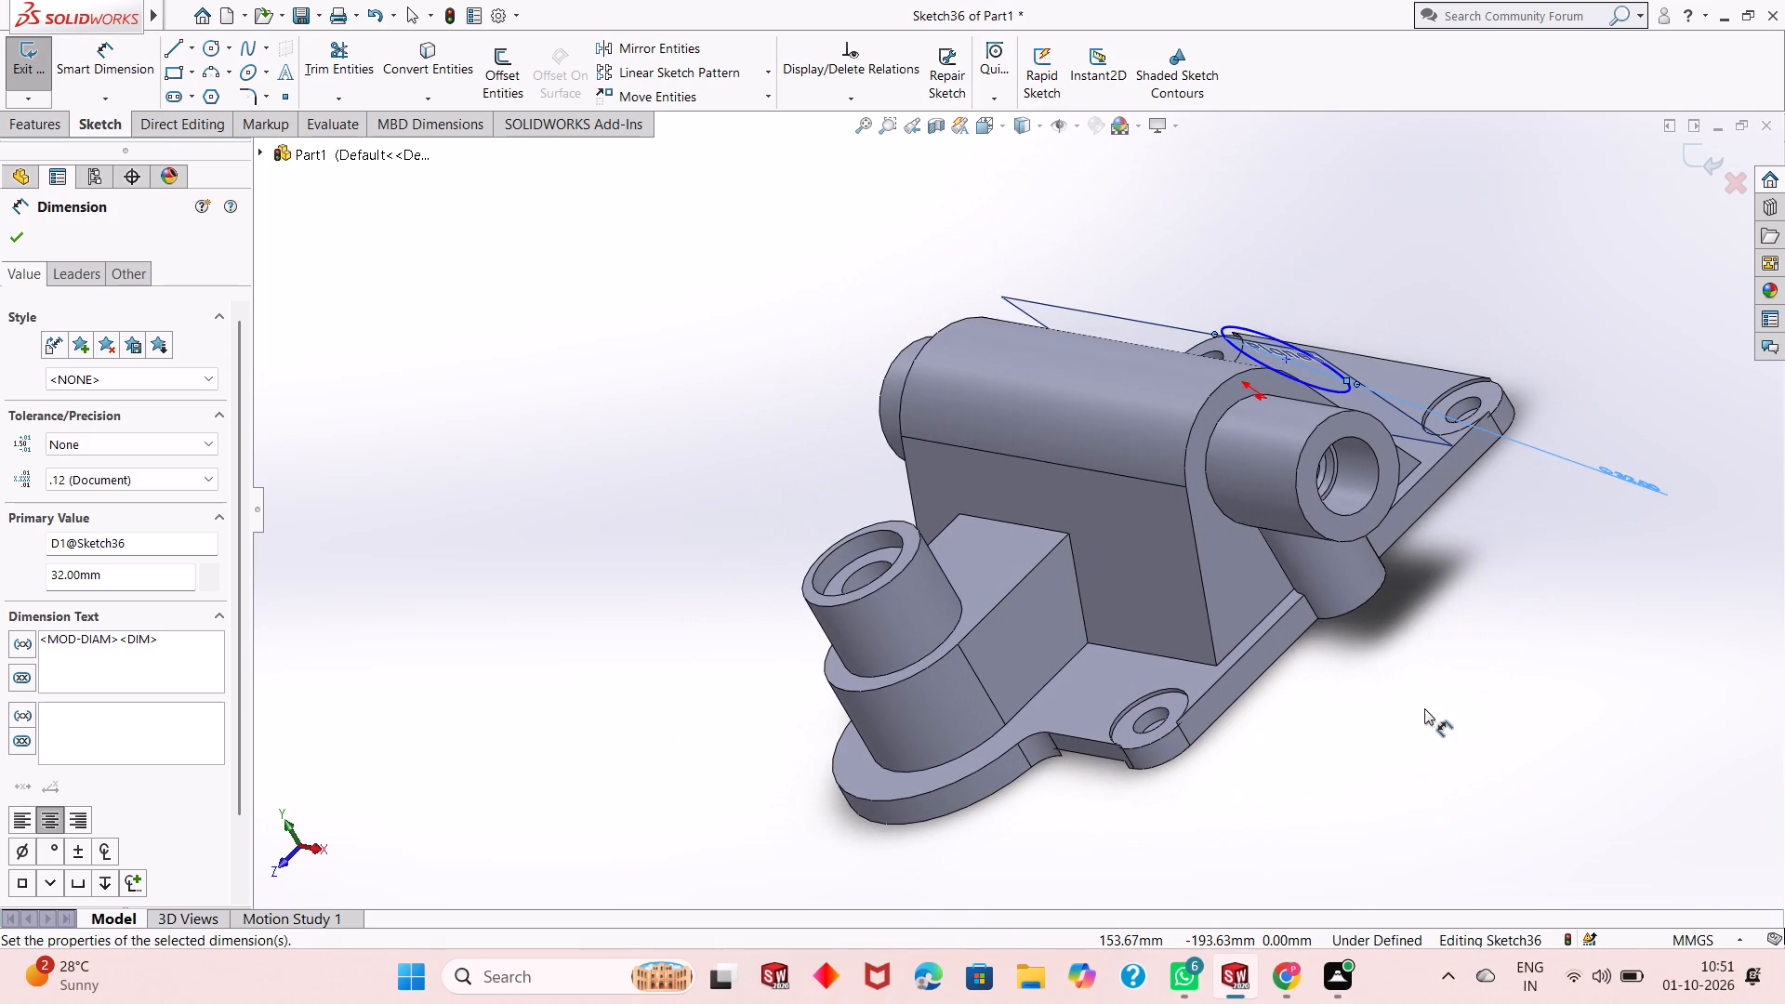
{"action": "left_click", "coordinate": [1681, 159]}
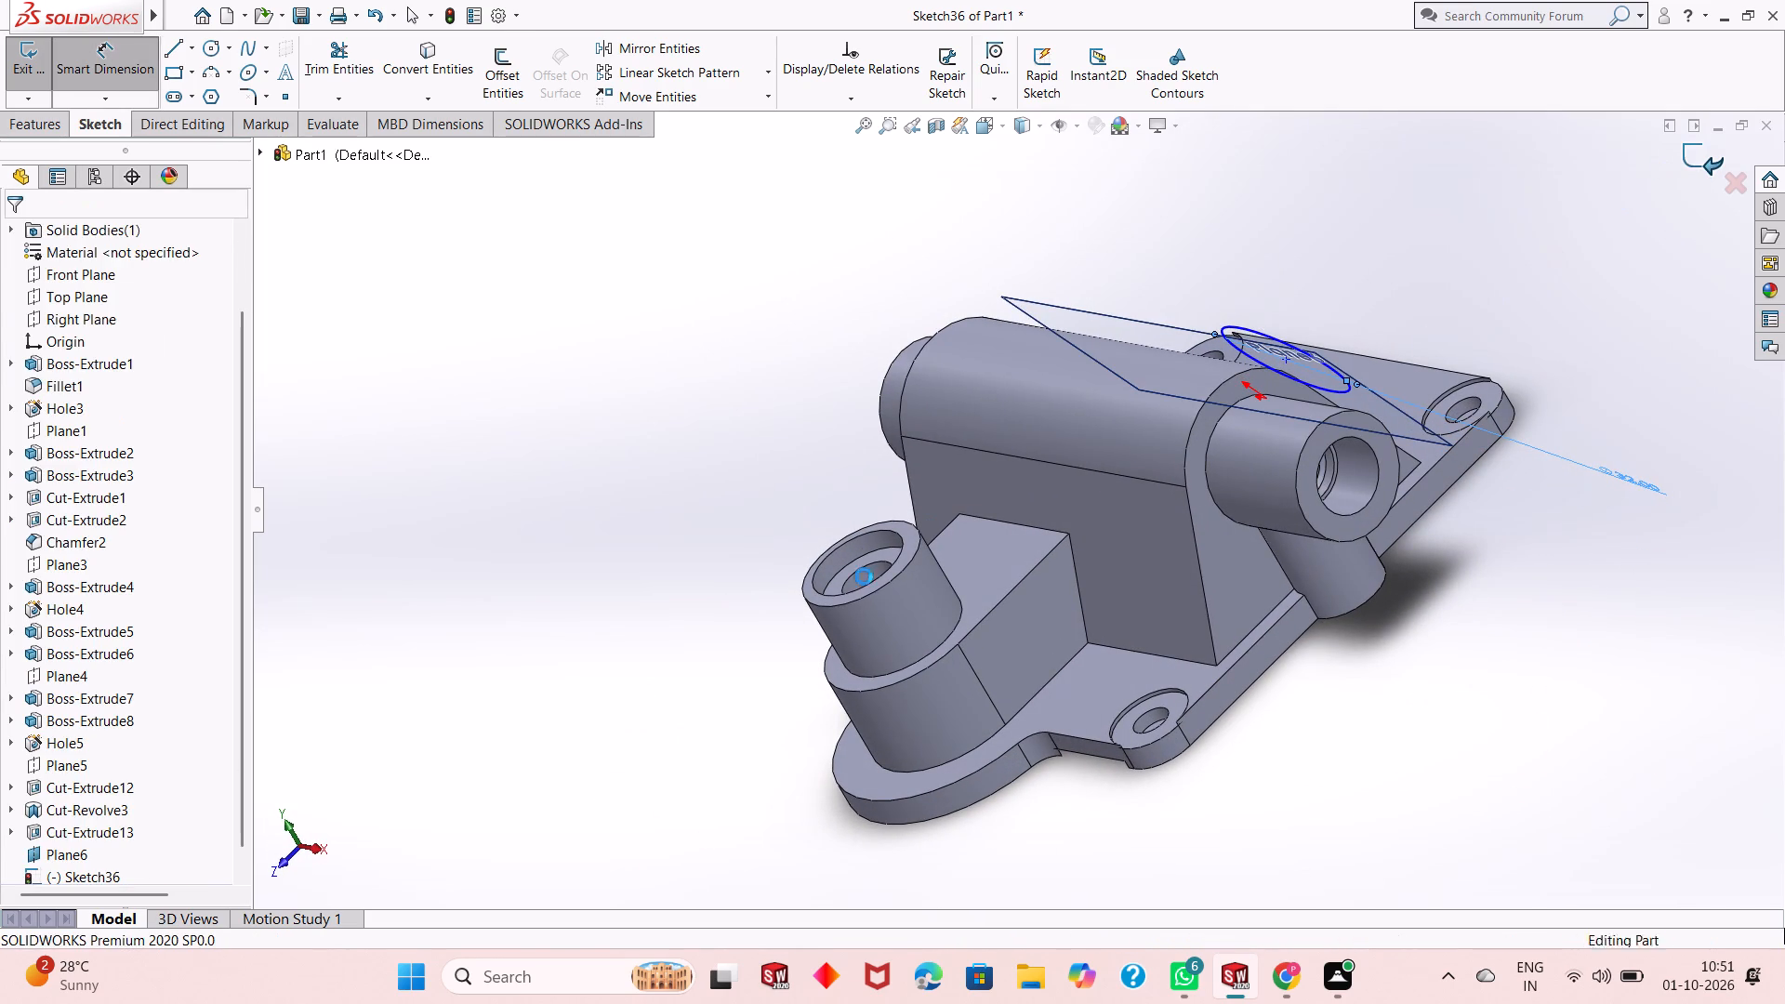
Open the counterbored hole in the tall vertical boss to check its type and section dimensions, and close it again.
{"action": "middle_click_drag", "start_coordinate": [901, 633], "coordinate": [958, 725]}
{"action": "scroll", "coordinate": [945, 657], "scroll_direction": "down", "scroll_amount": 3}
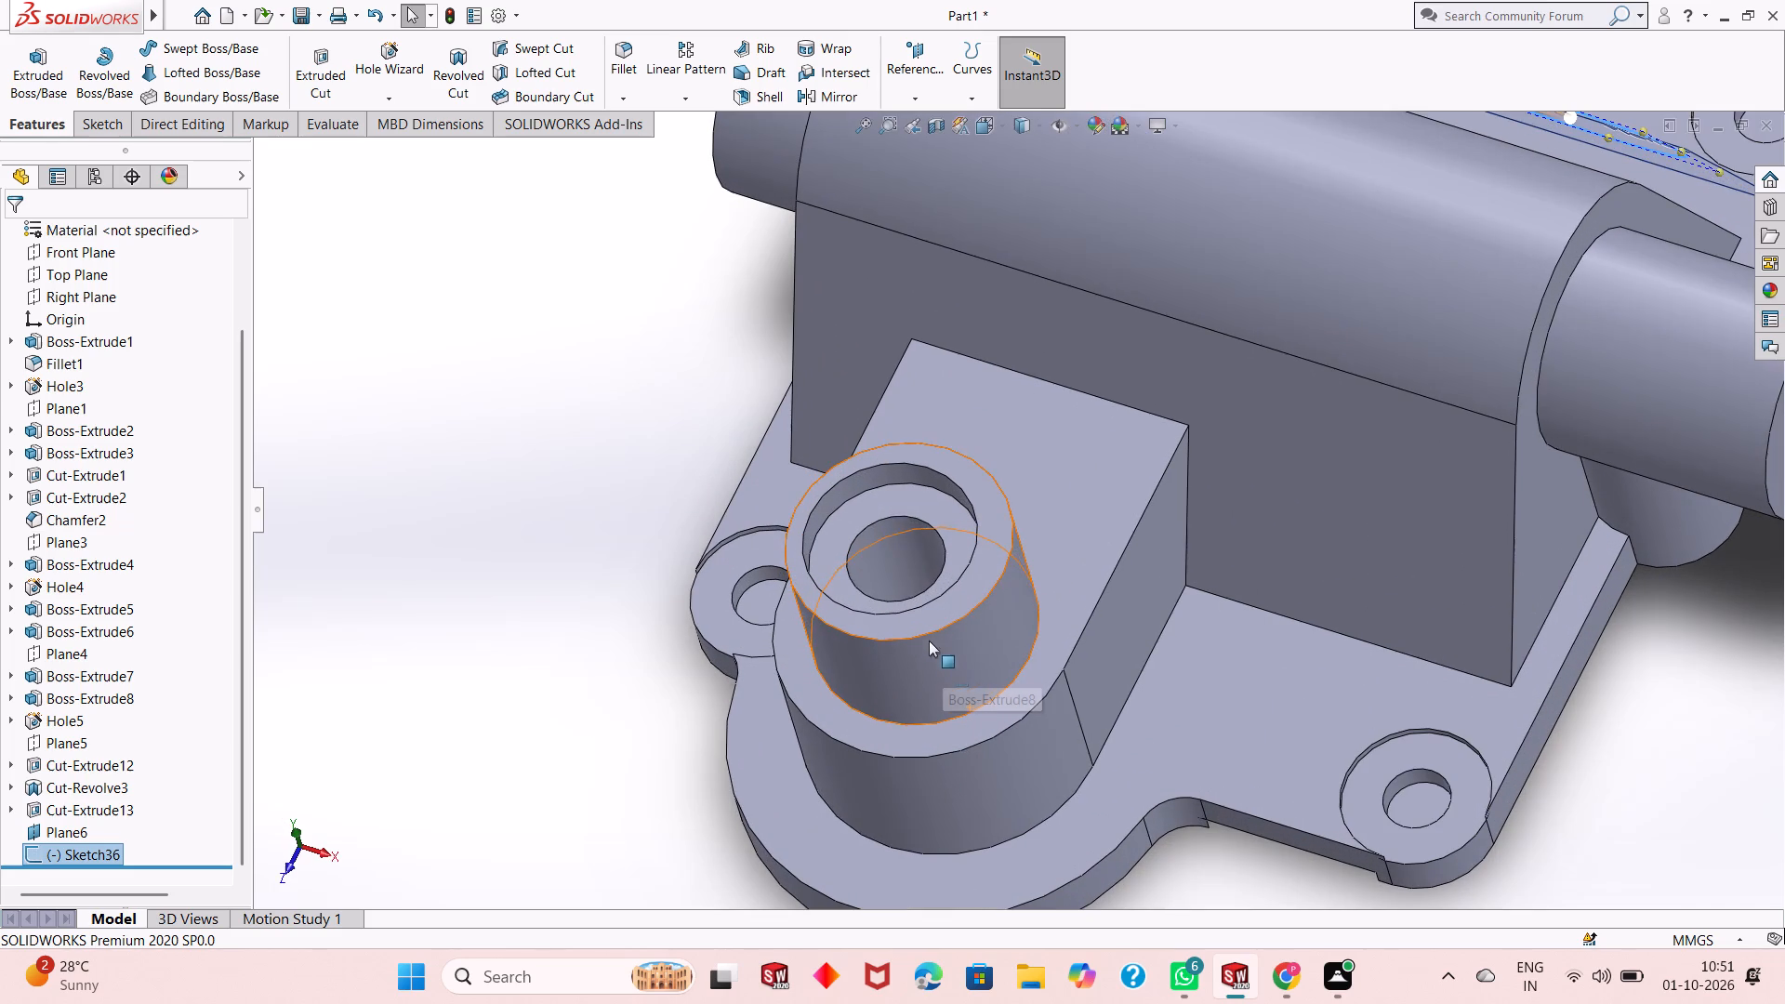
{"action": "left_click", "coordinate": [58, 715]}
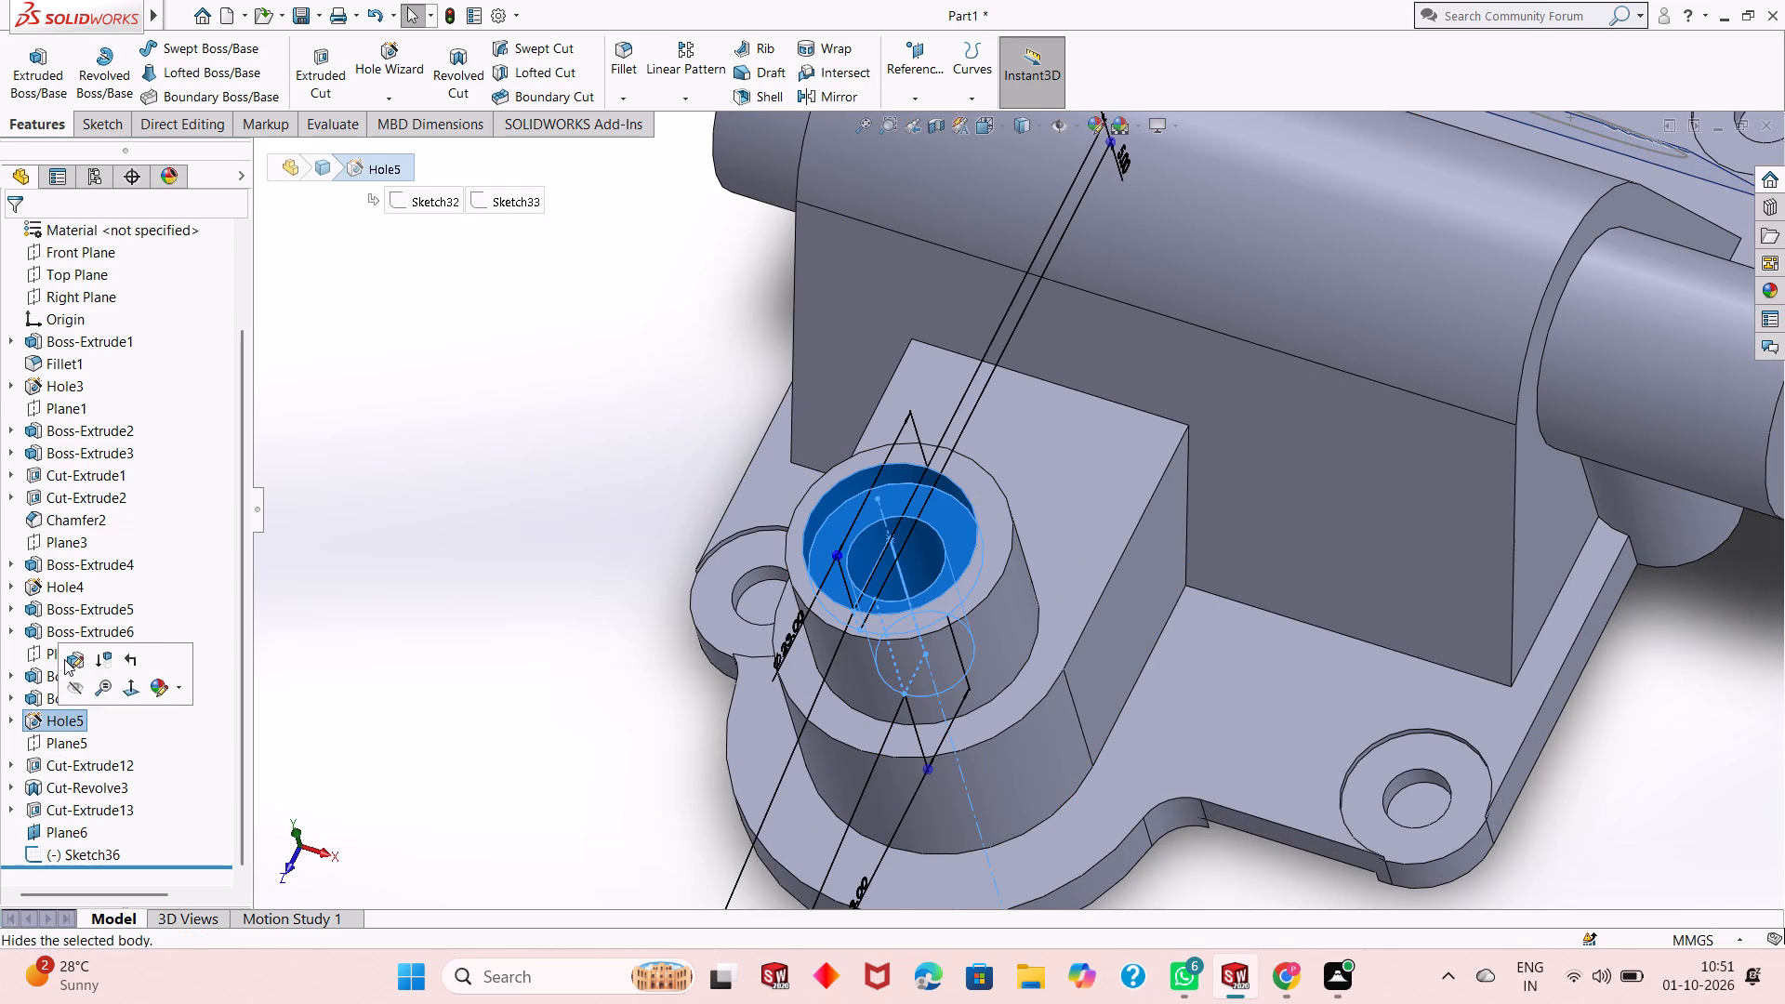
{"action": "left_click", "coordinate": [64, 659]}
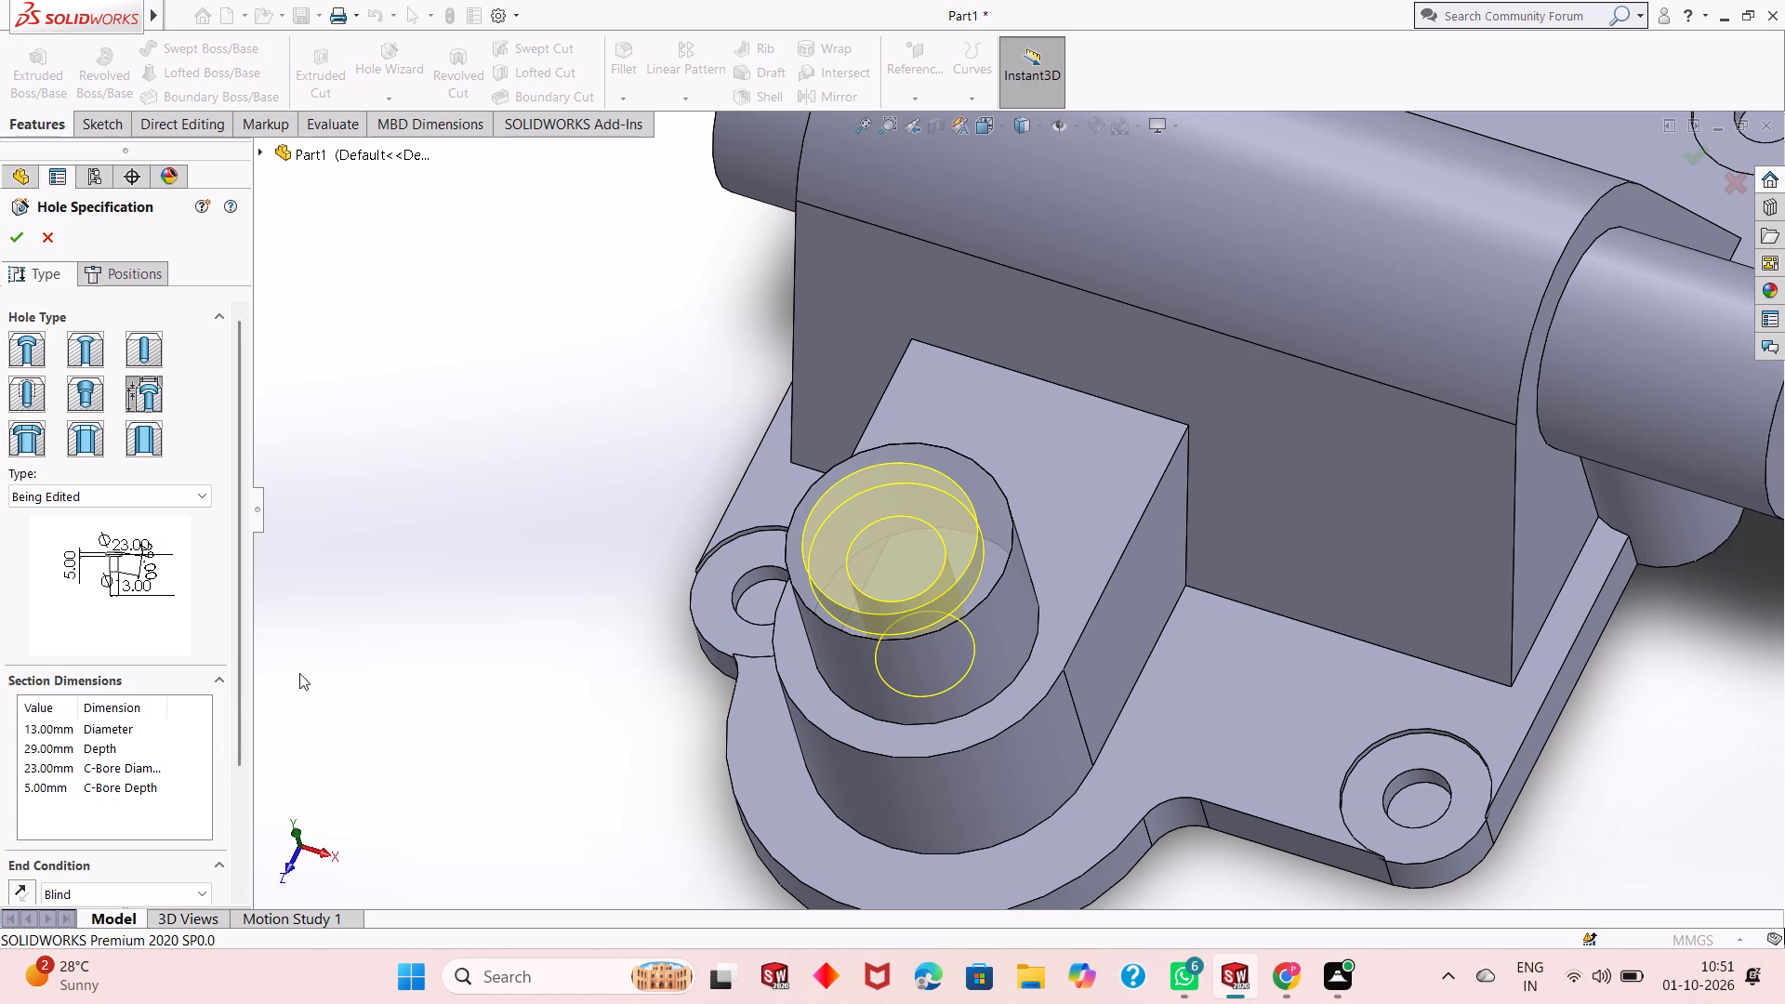
{"action": "middle_click_drag", "start_coordinate": [510, 657], "coordinate": [495, 704]}
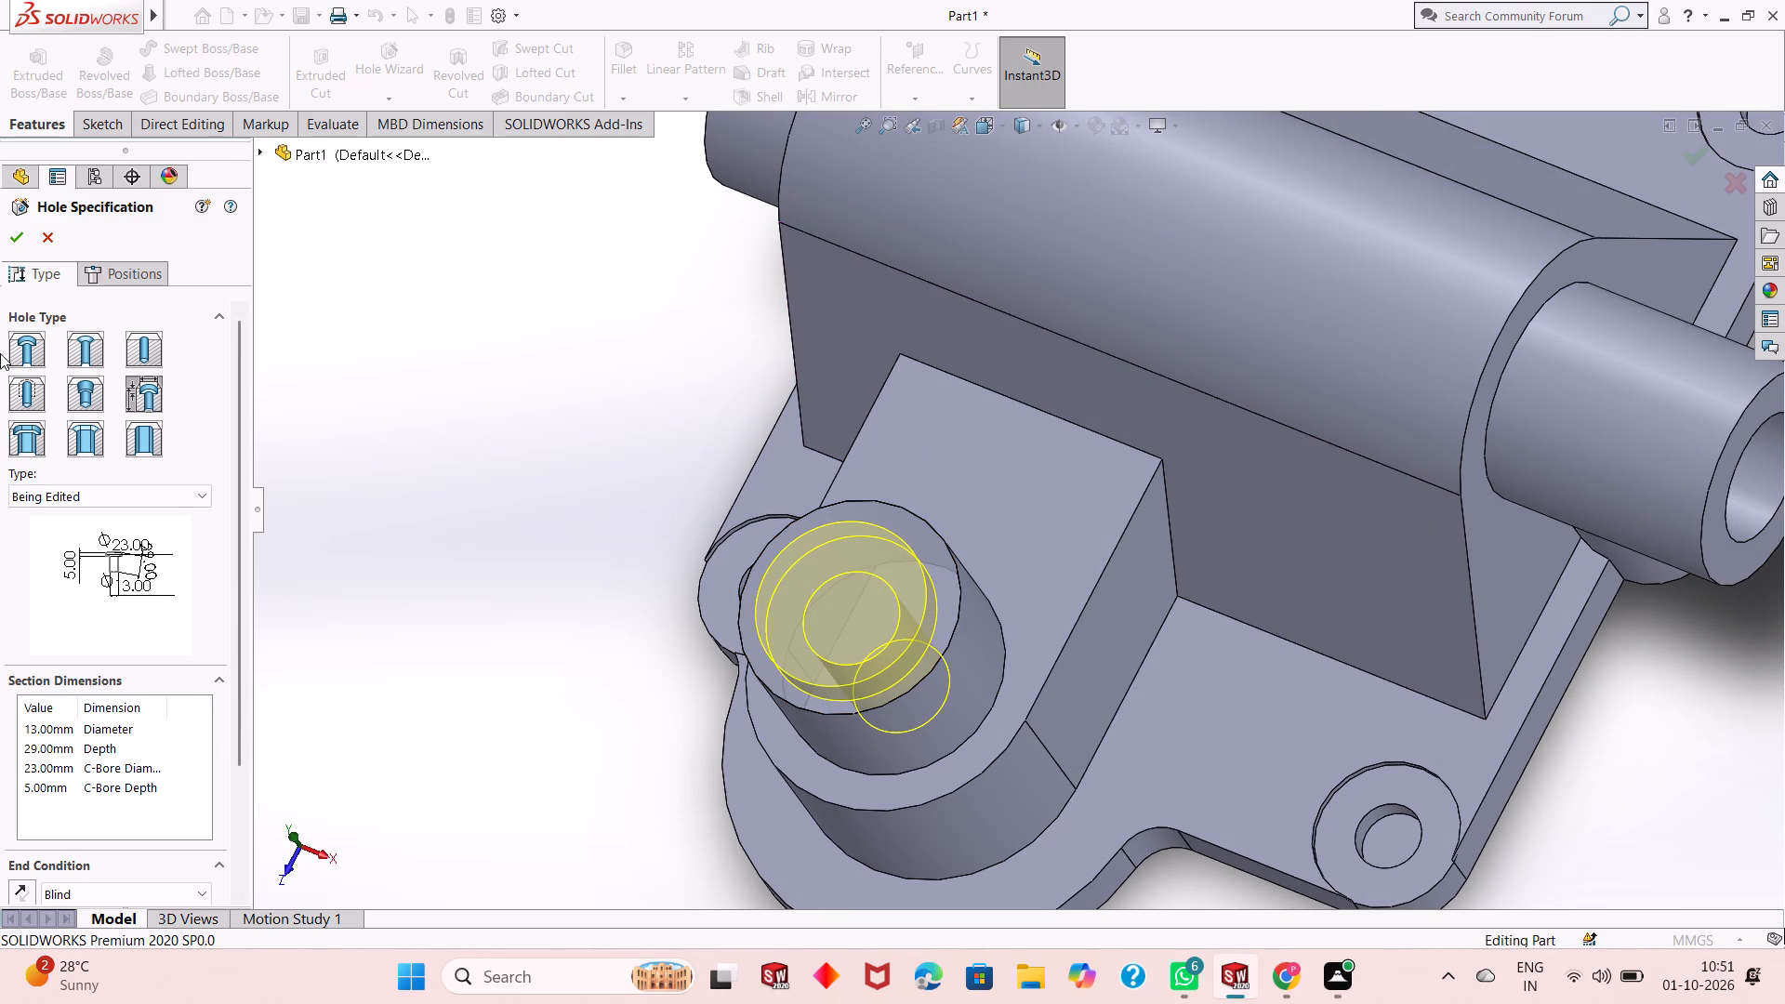
{"action": "left_click", "coordinate": [34, 234]}
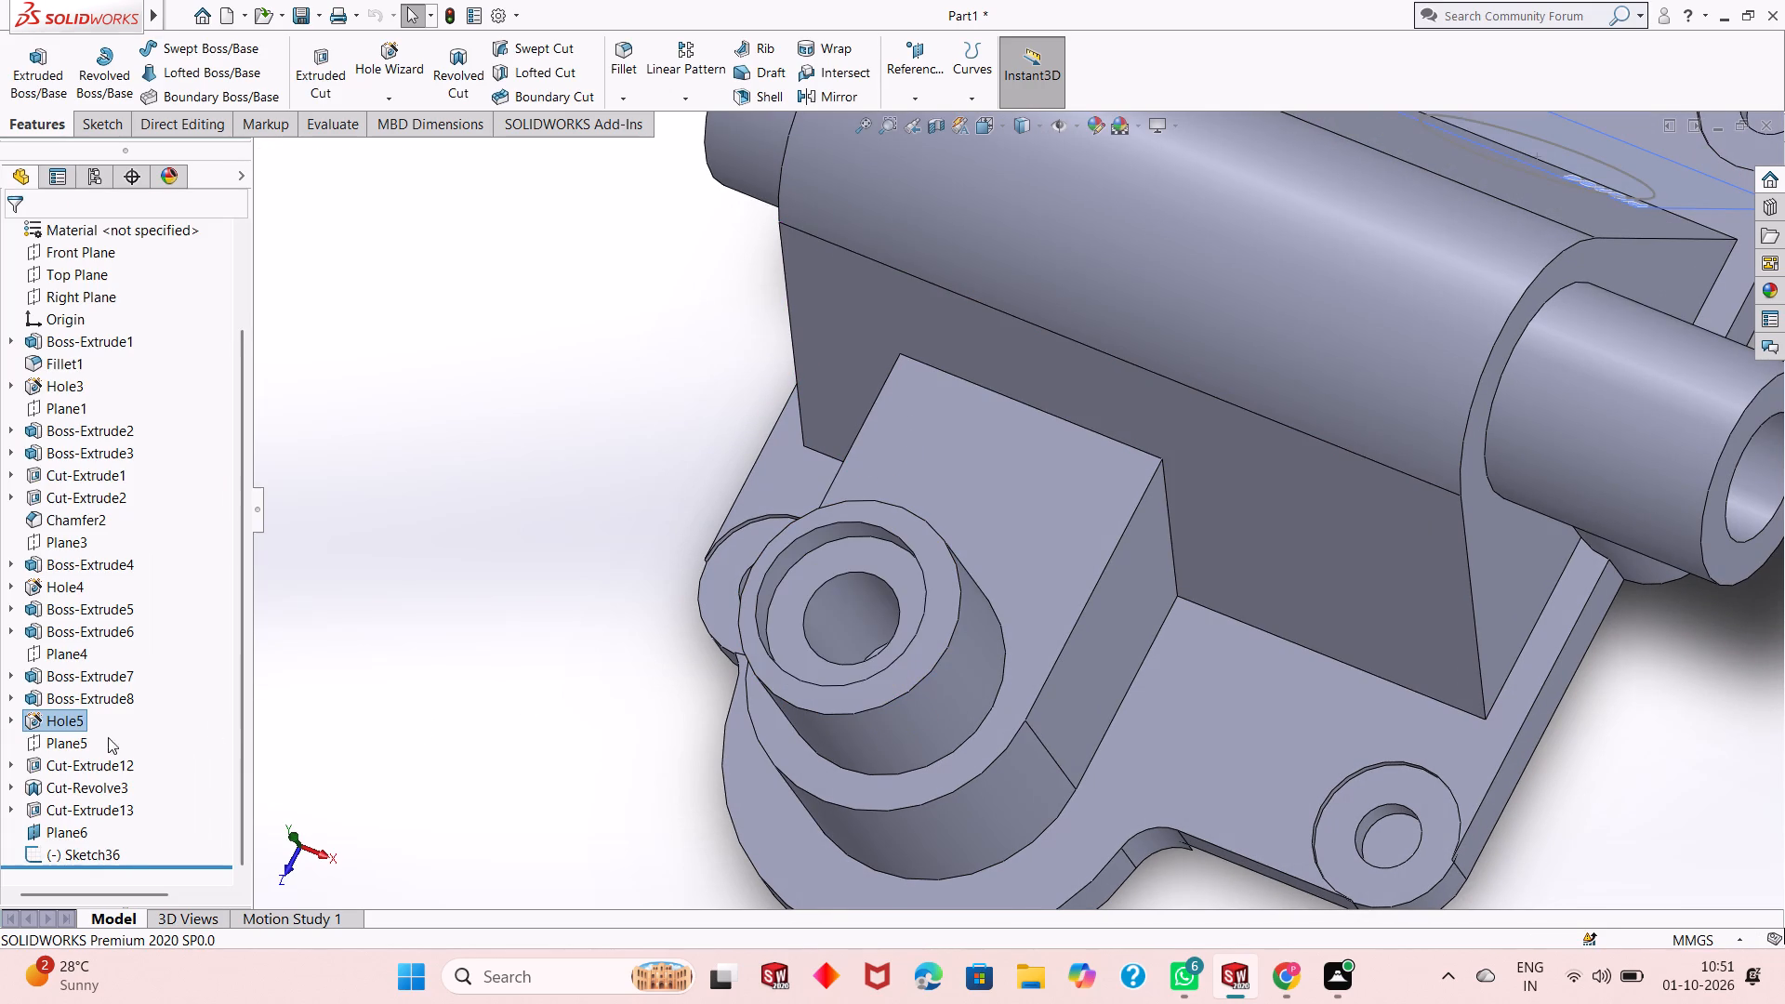
Delete the counterbored hole in the tall vertical boss together with its dependent sketches.
{"action": "right_click", "coordinate": [72, 722]}
{"action": "left_click", "coordinate": [112, 695]}
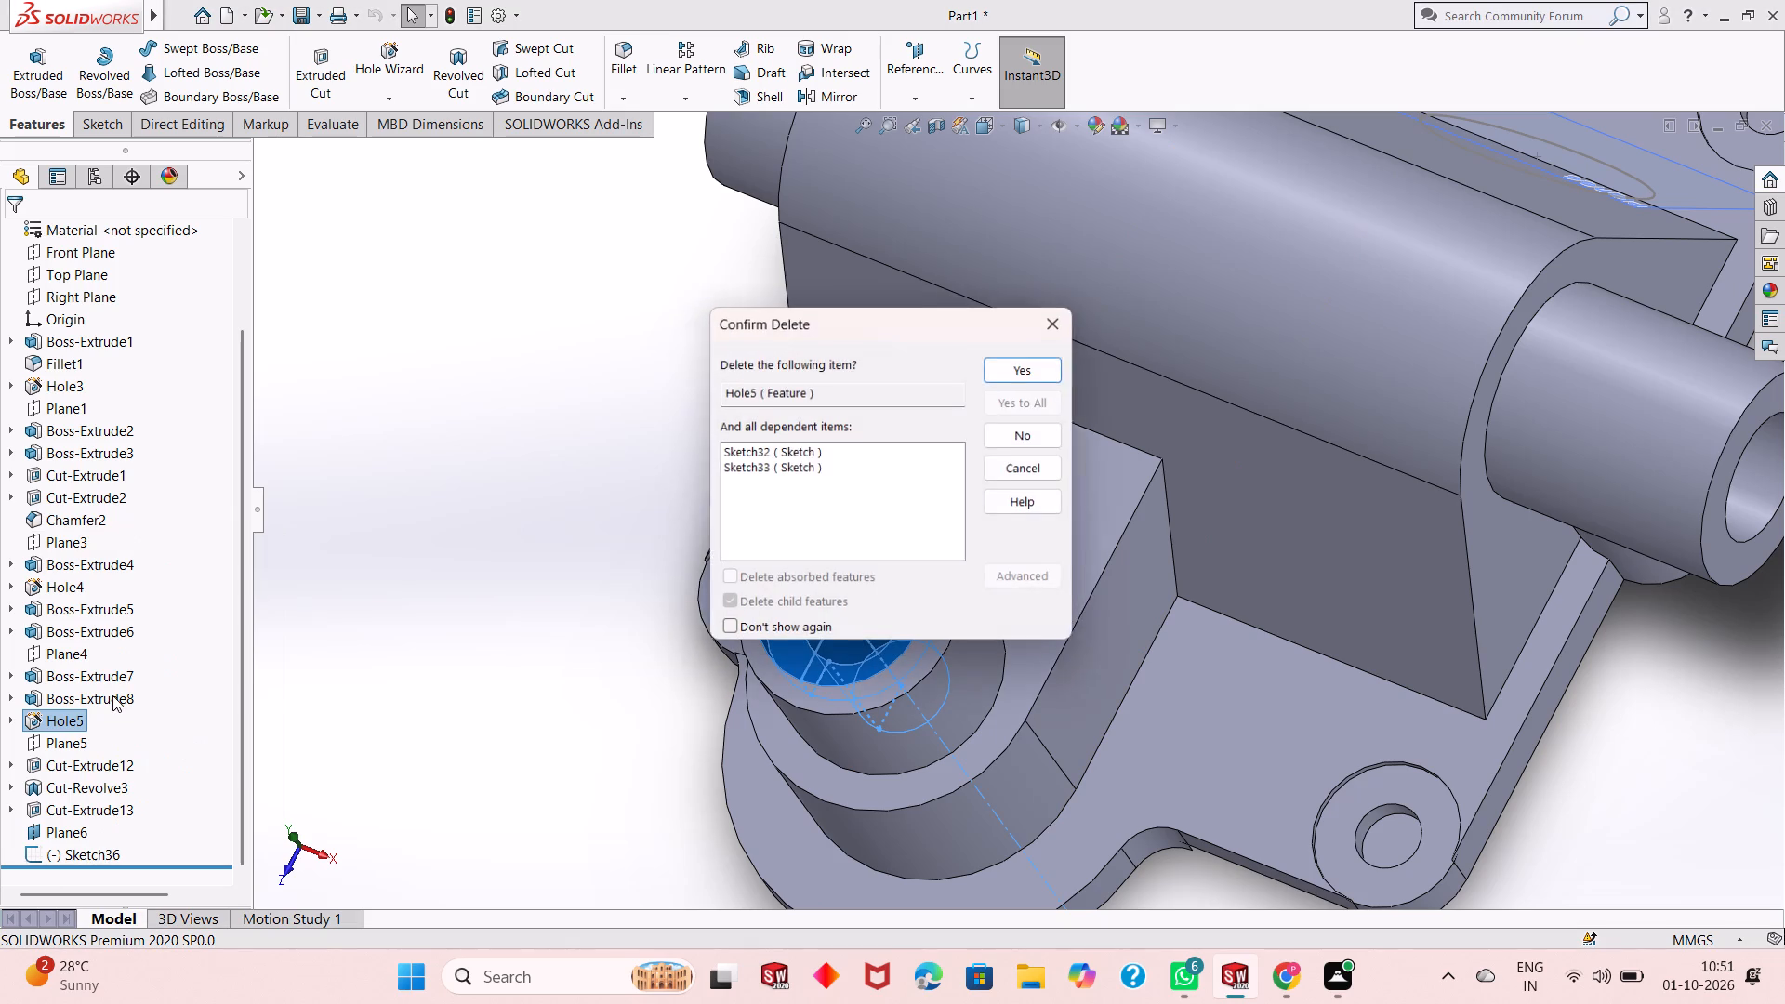
{"action": "left_click", "coordinate": [1046, 358]}
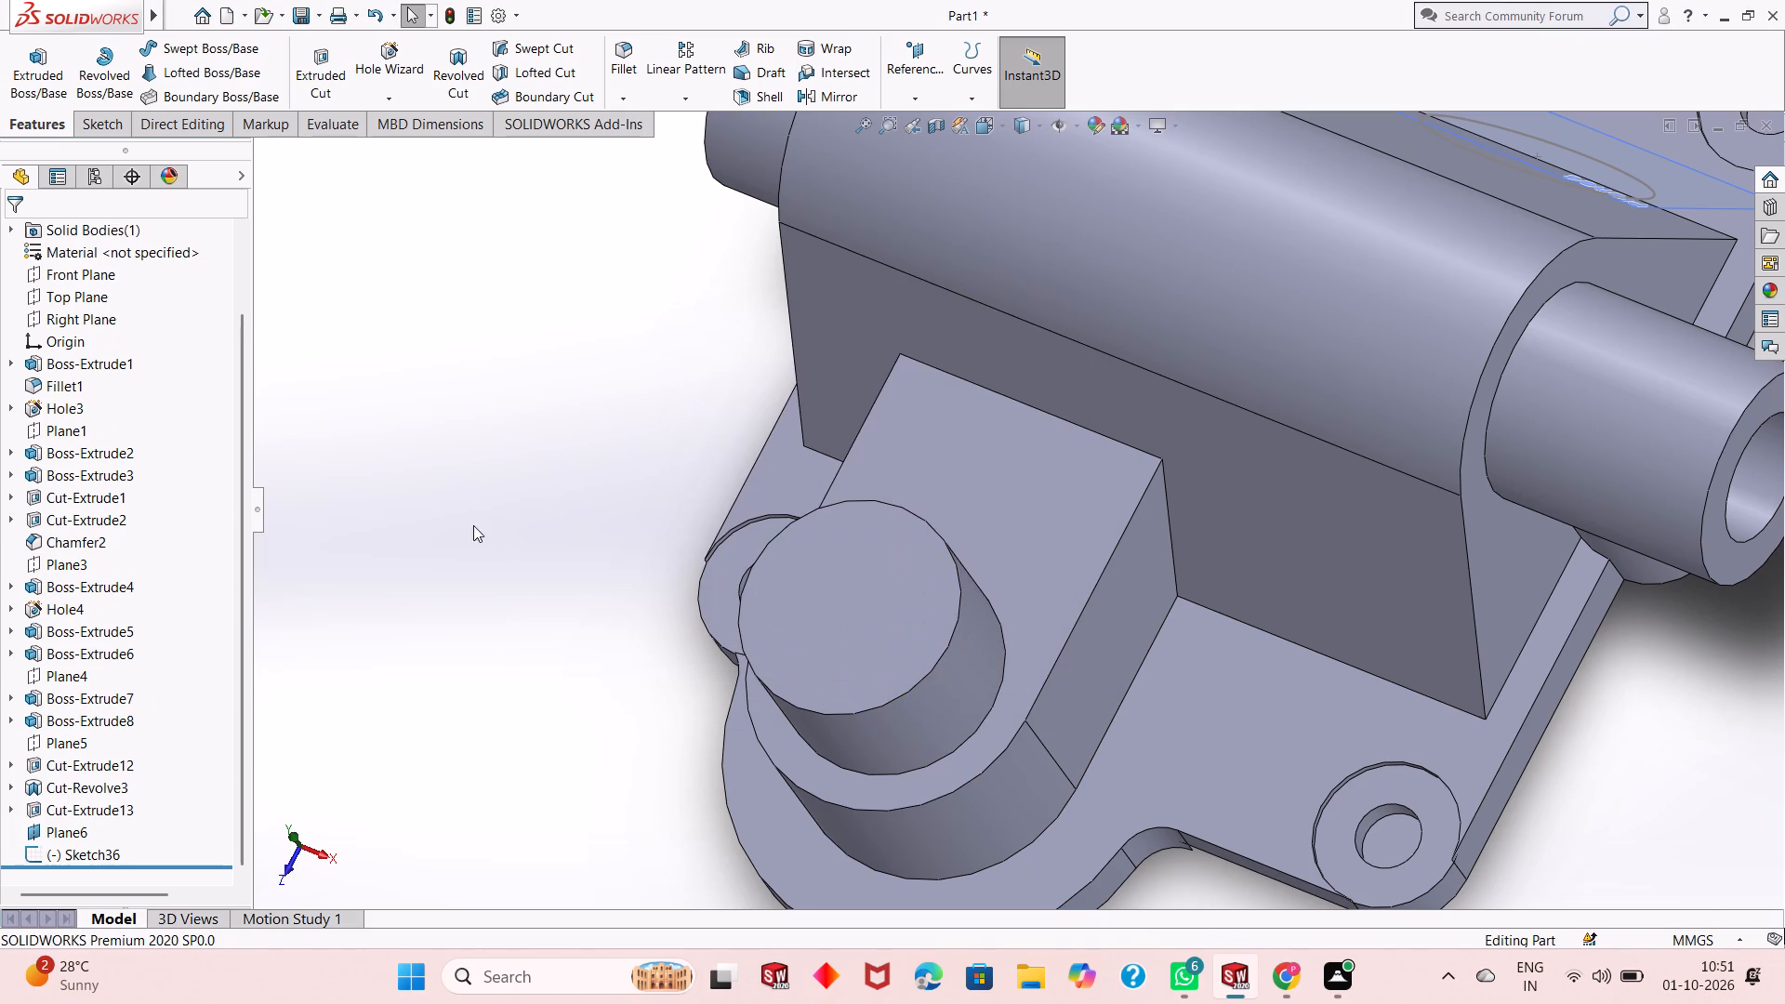
Start a new Hole Wizard hole and open the choice of hole type.
{"action": "left_click", "coordinate": [375, 68]}
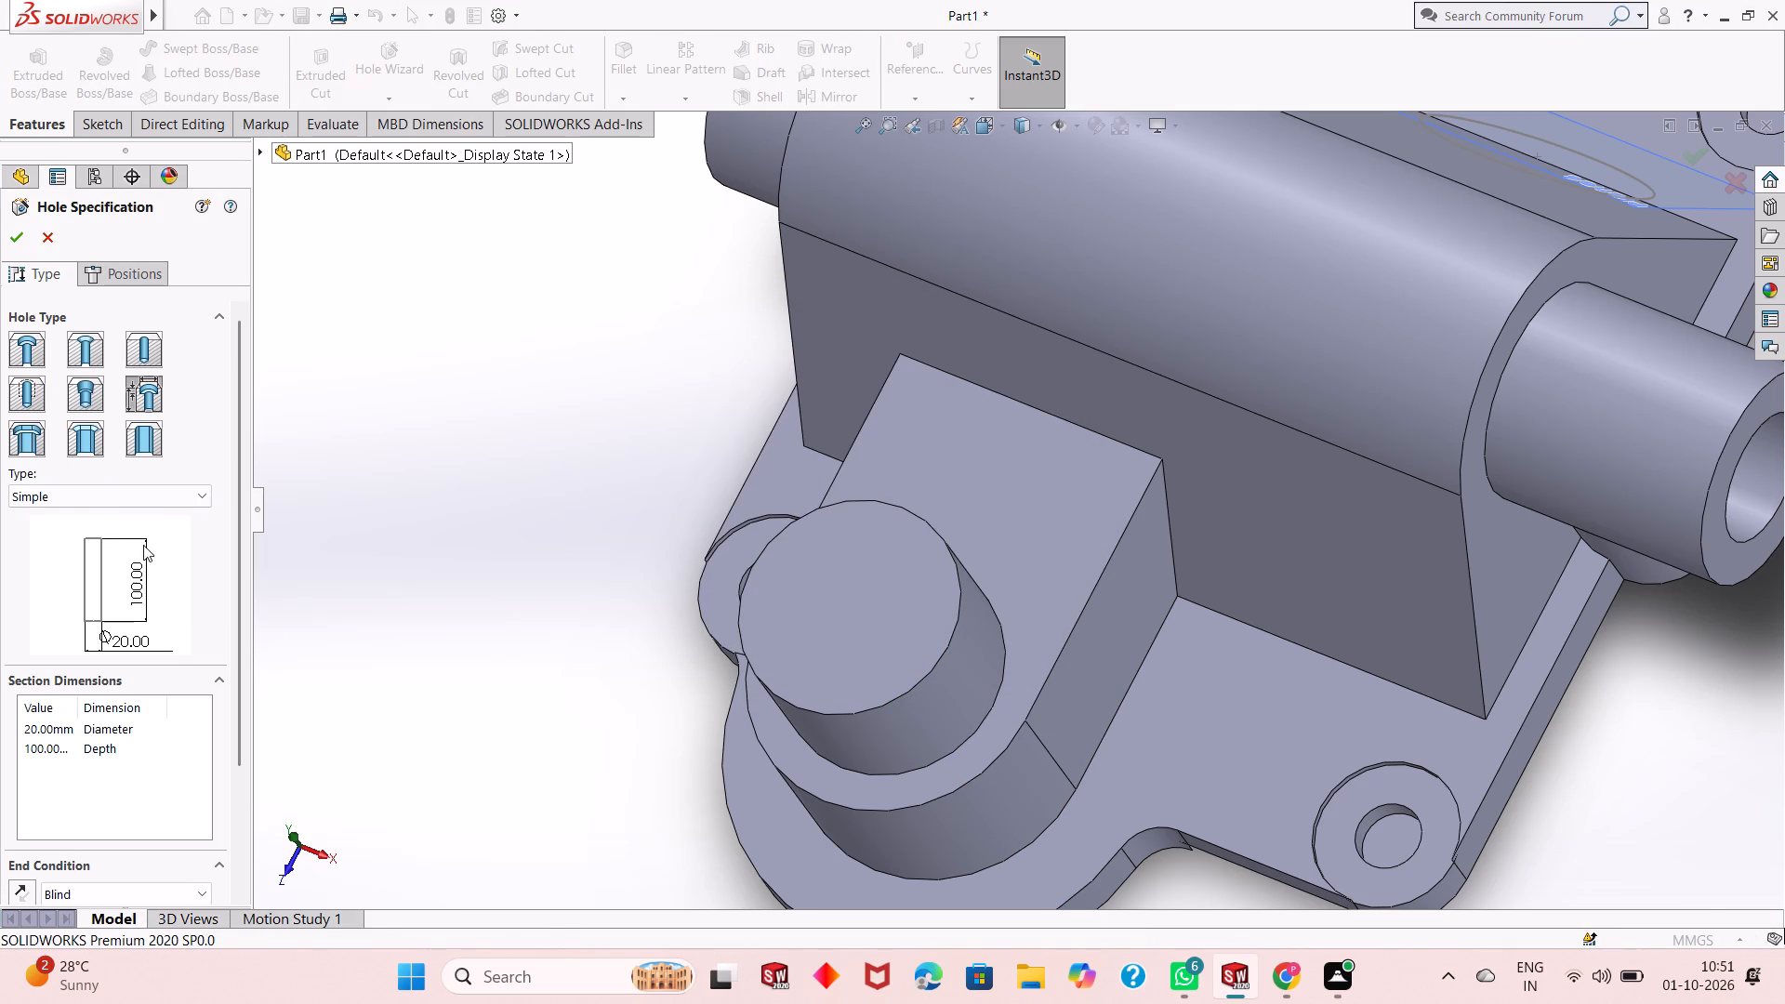
{"action": "left_click", "coordinate": [172, 489]}
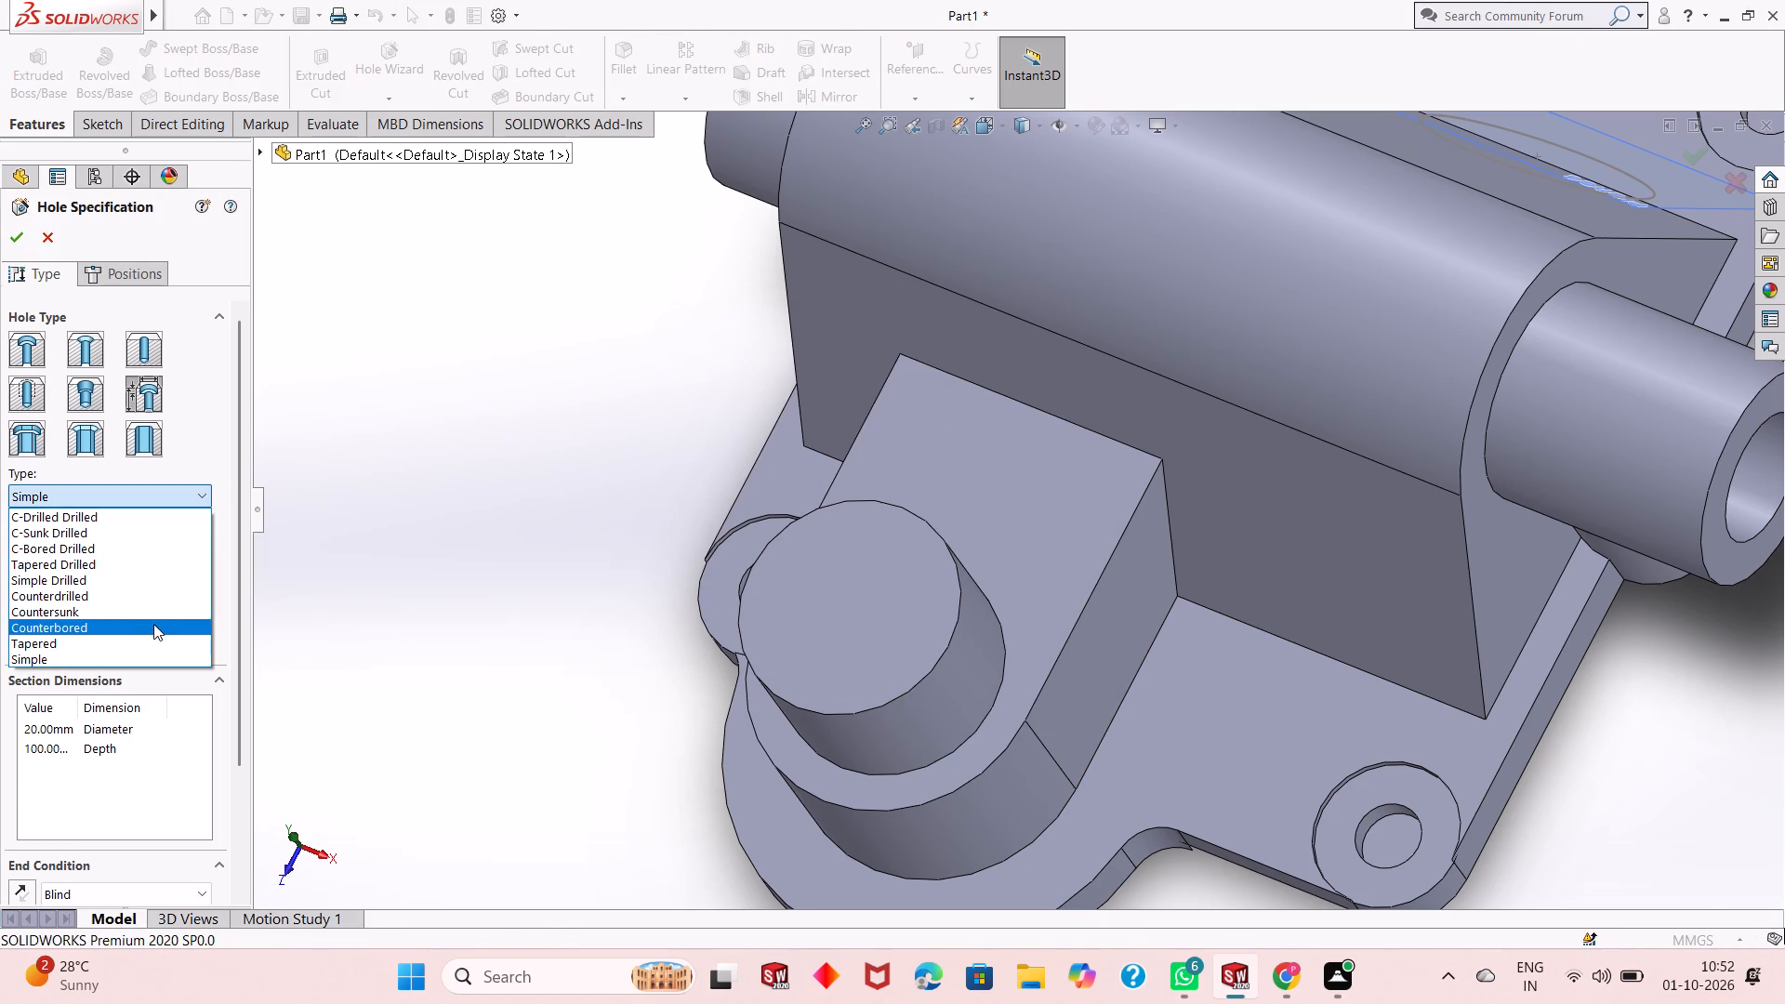
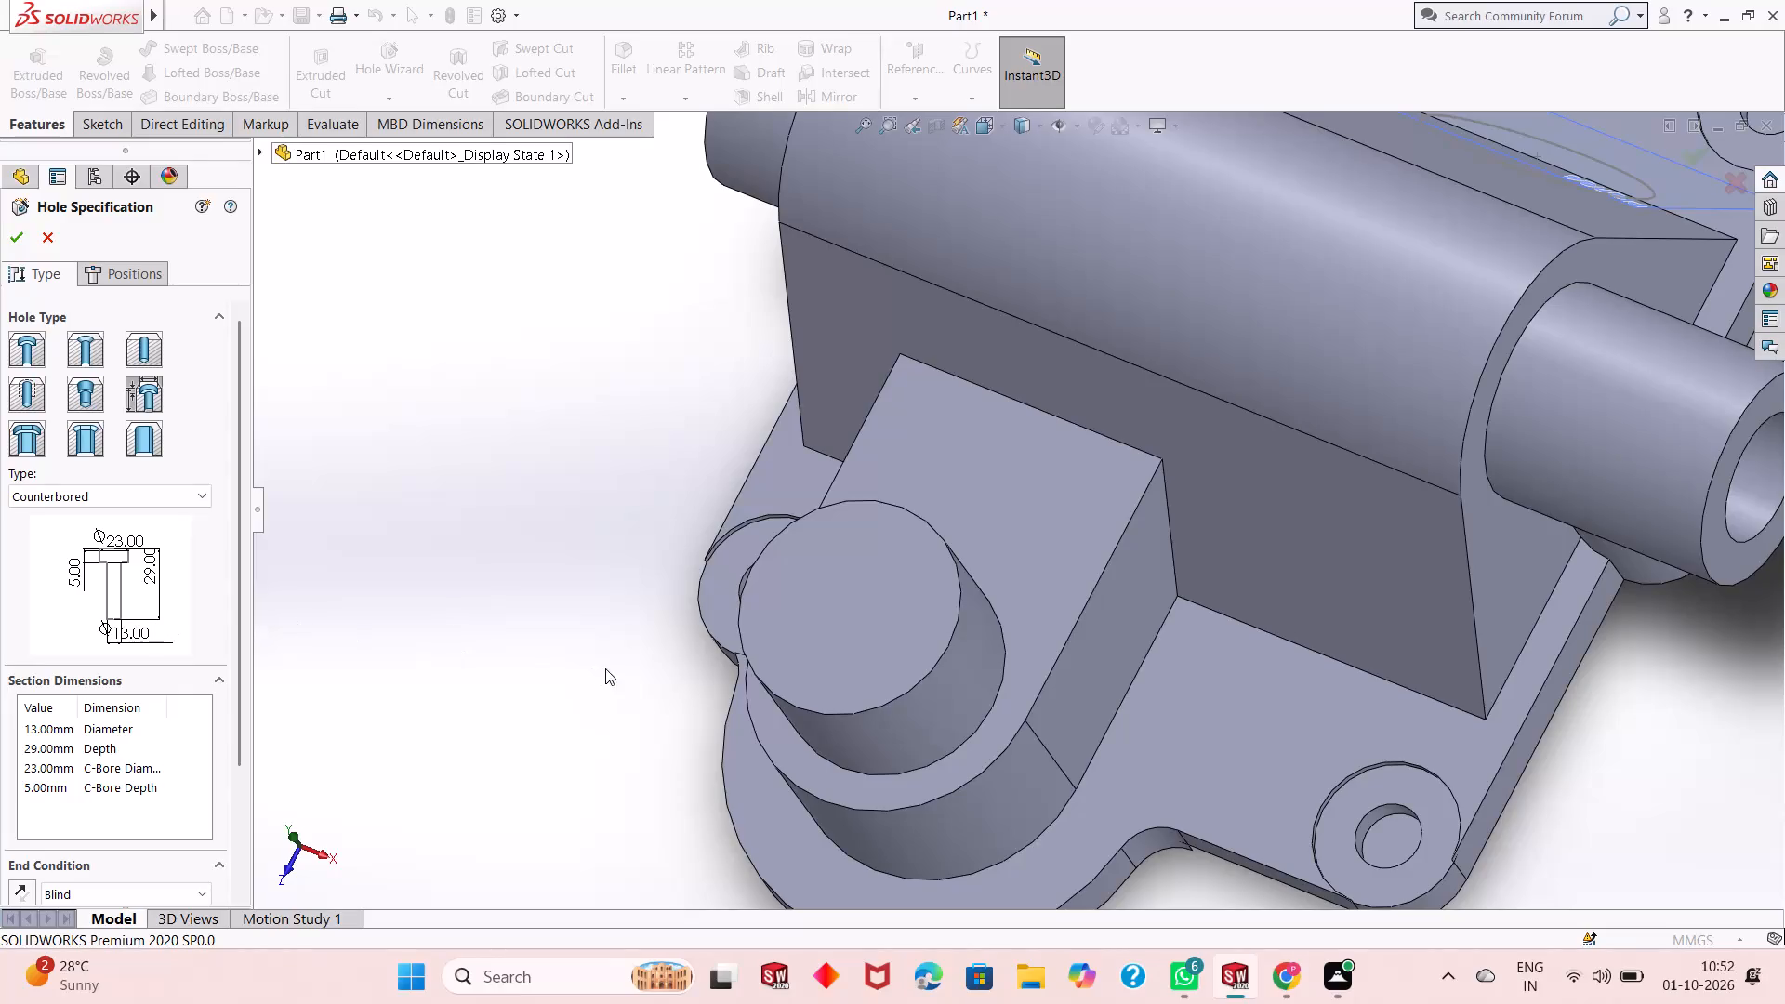
Set the counterbored hole's section dimensions to 13 mm diameter and 29 mm depth.
{"action": "double_click", "coordinate": [33, 732]}
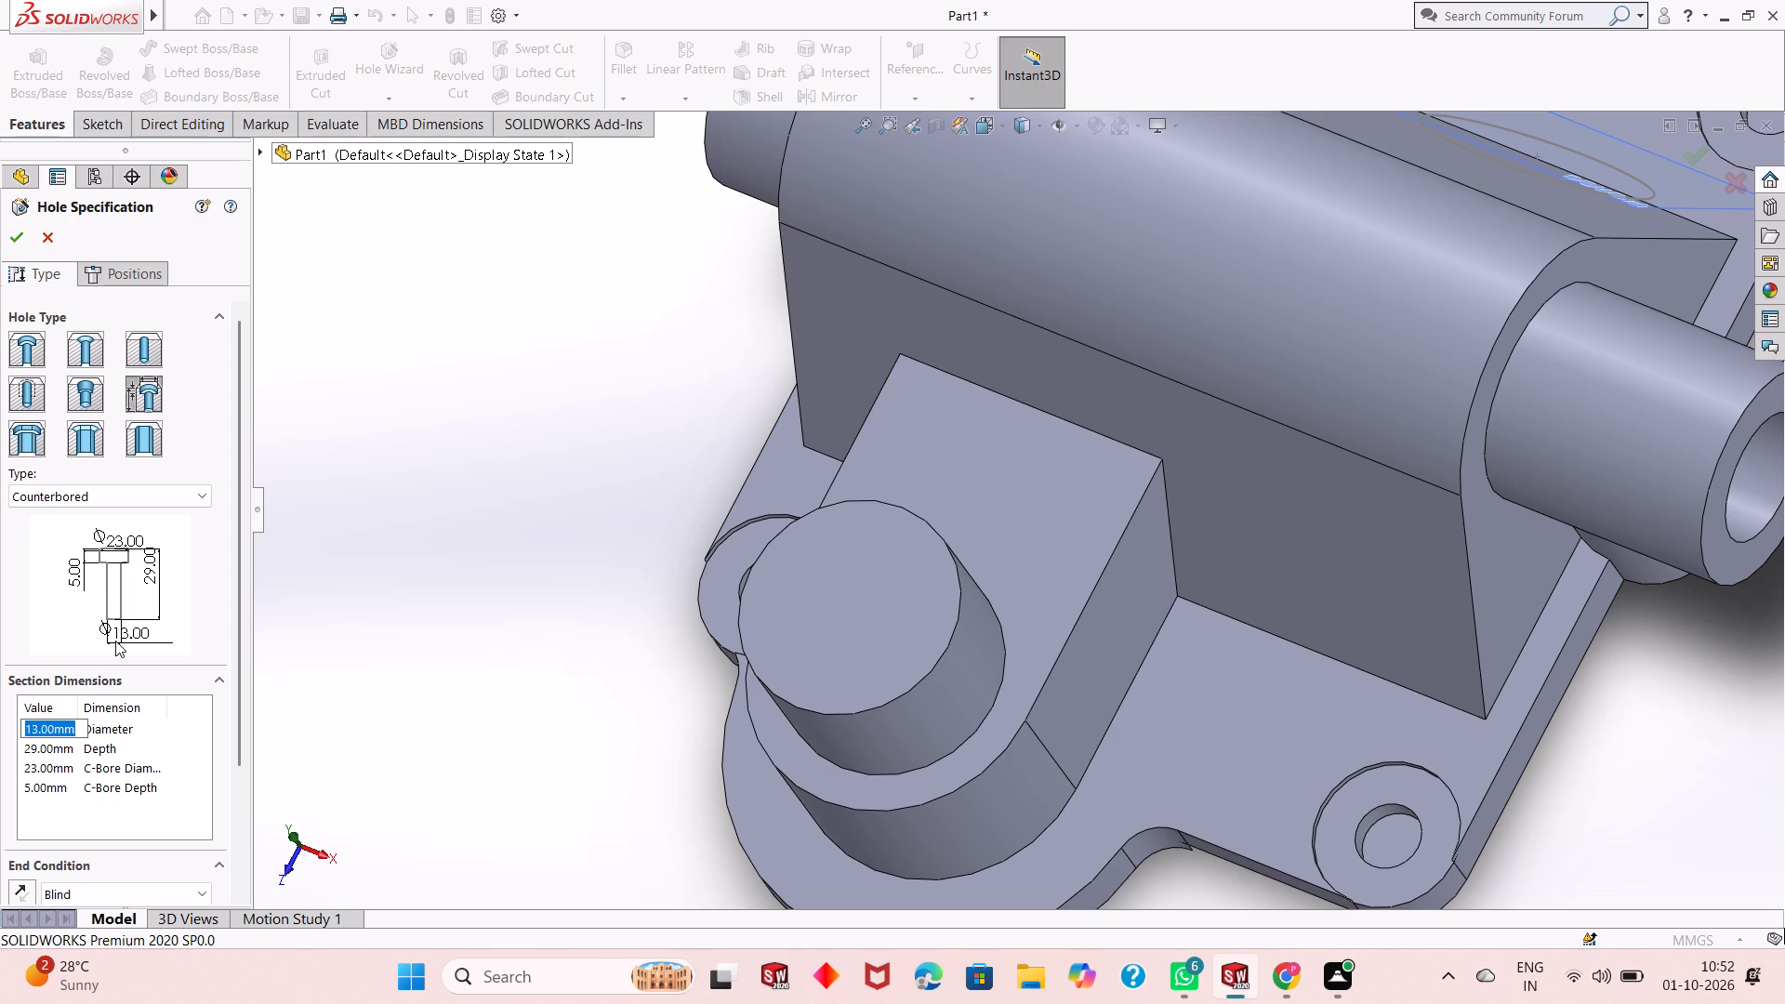
{"action": "type", "text": "13"}
{"action": "key", "text": "Return"}
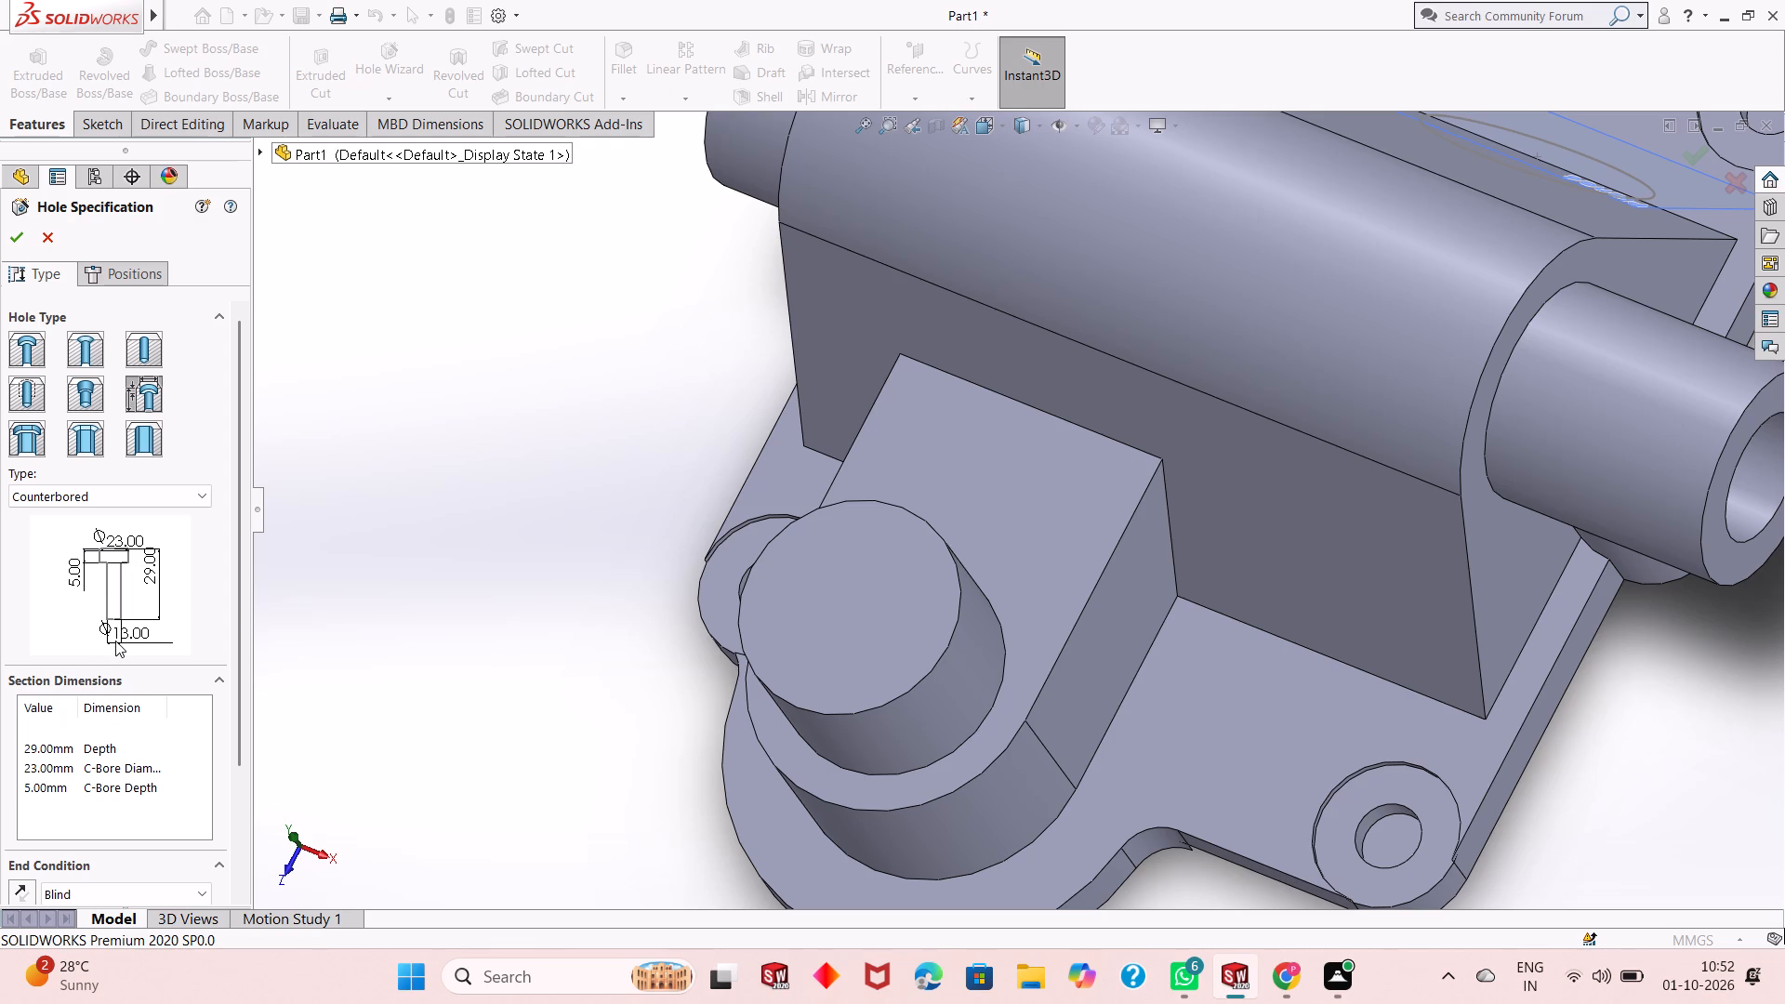
{"action": "double_click", "coordinate": [54, 751]}
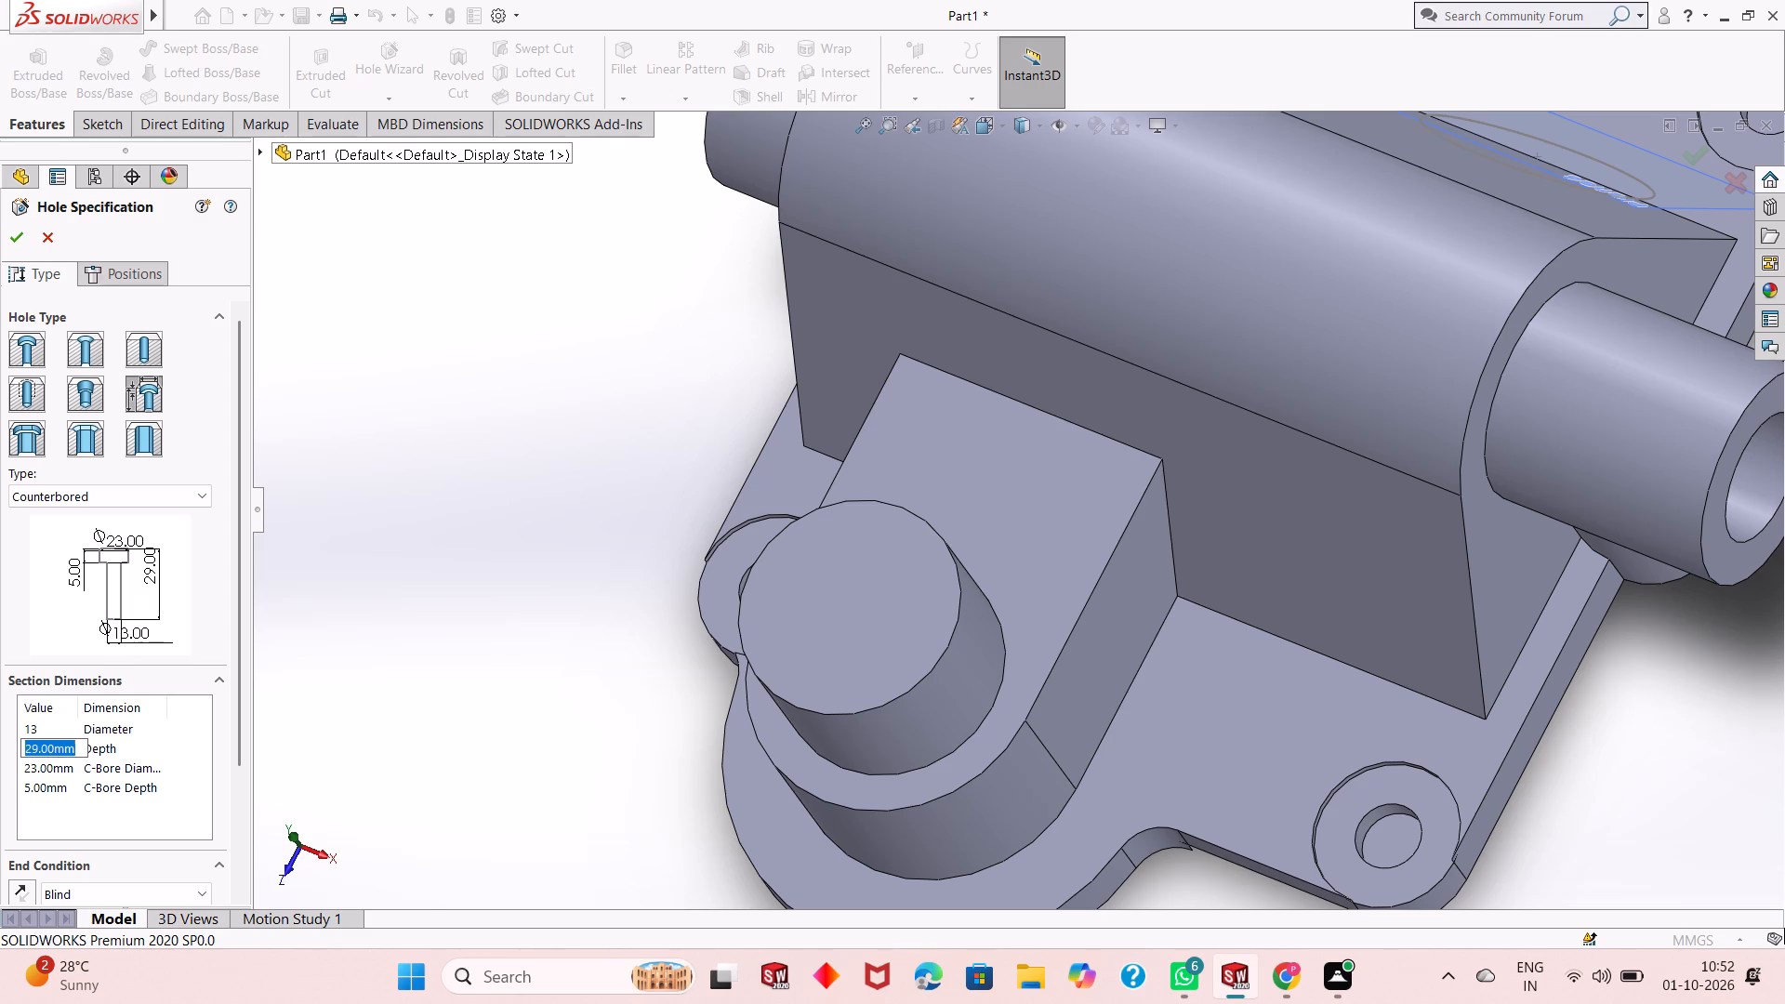
{"action": "type", "text": "29"}
{"action": "key", "text": "Return"}
Place the counterbored hole at the centre of the tall vertical boss's top face and finish the feature.
{"action": "left_click", "coordinate": [146, 272]}
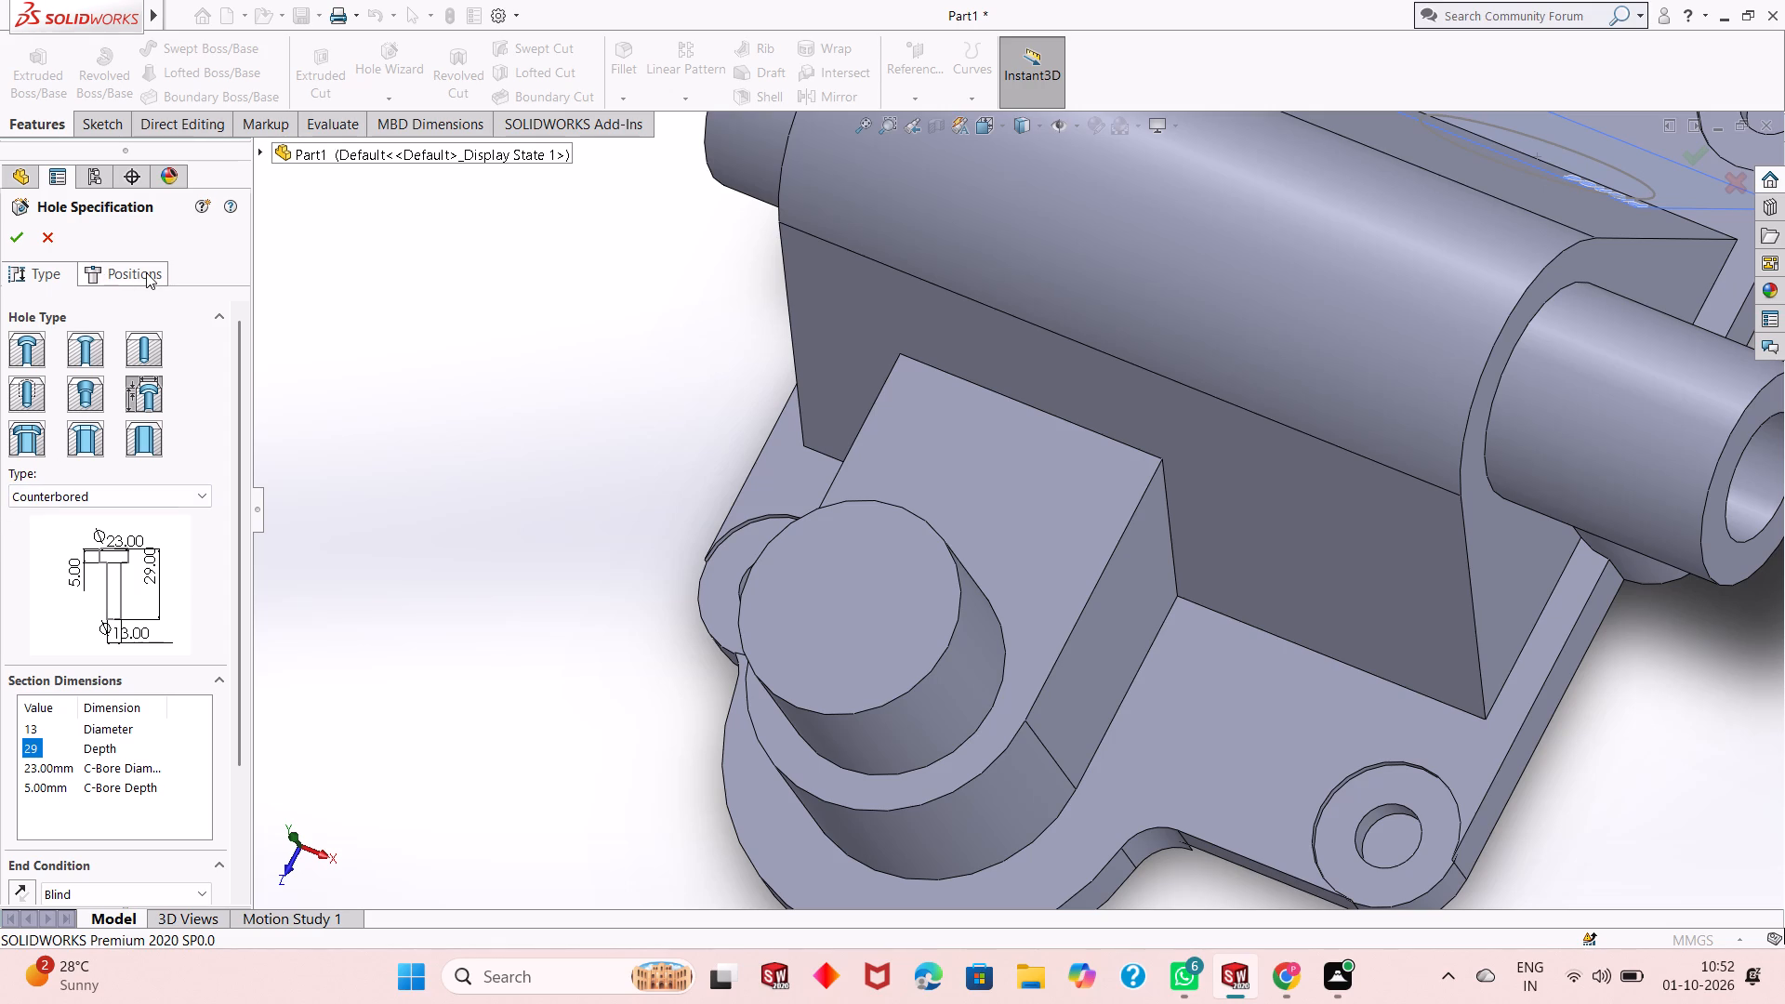
{"action": "left_click", "coordinate": [919, 646]}
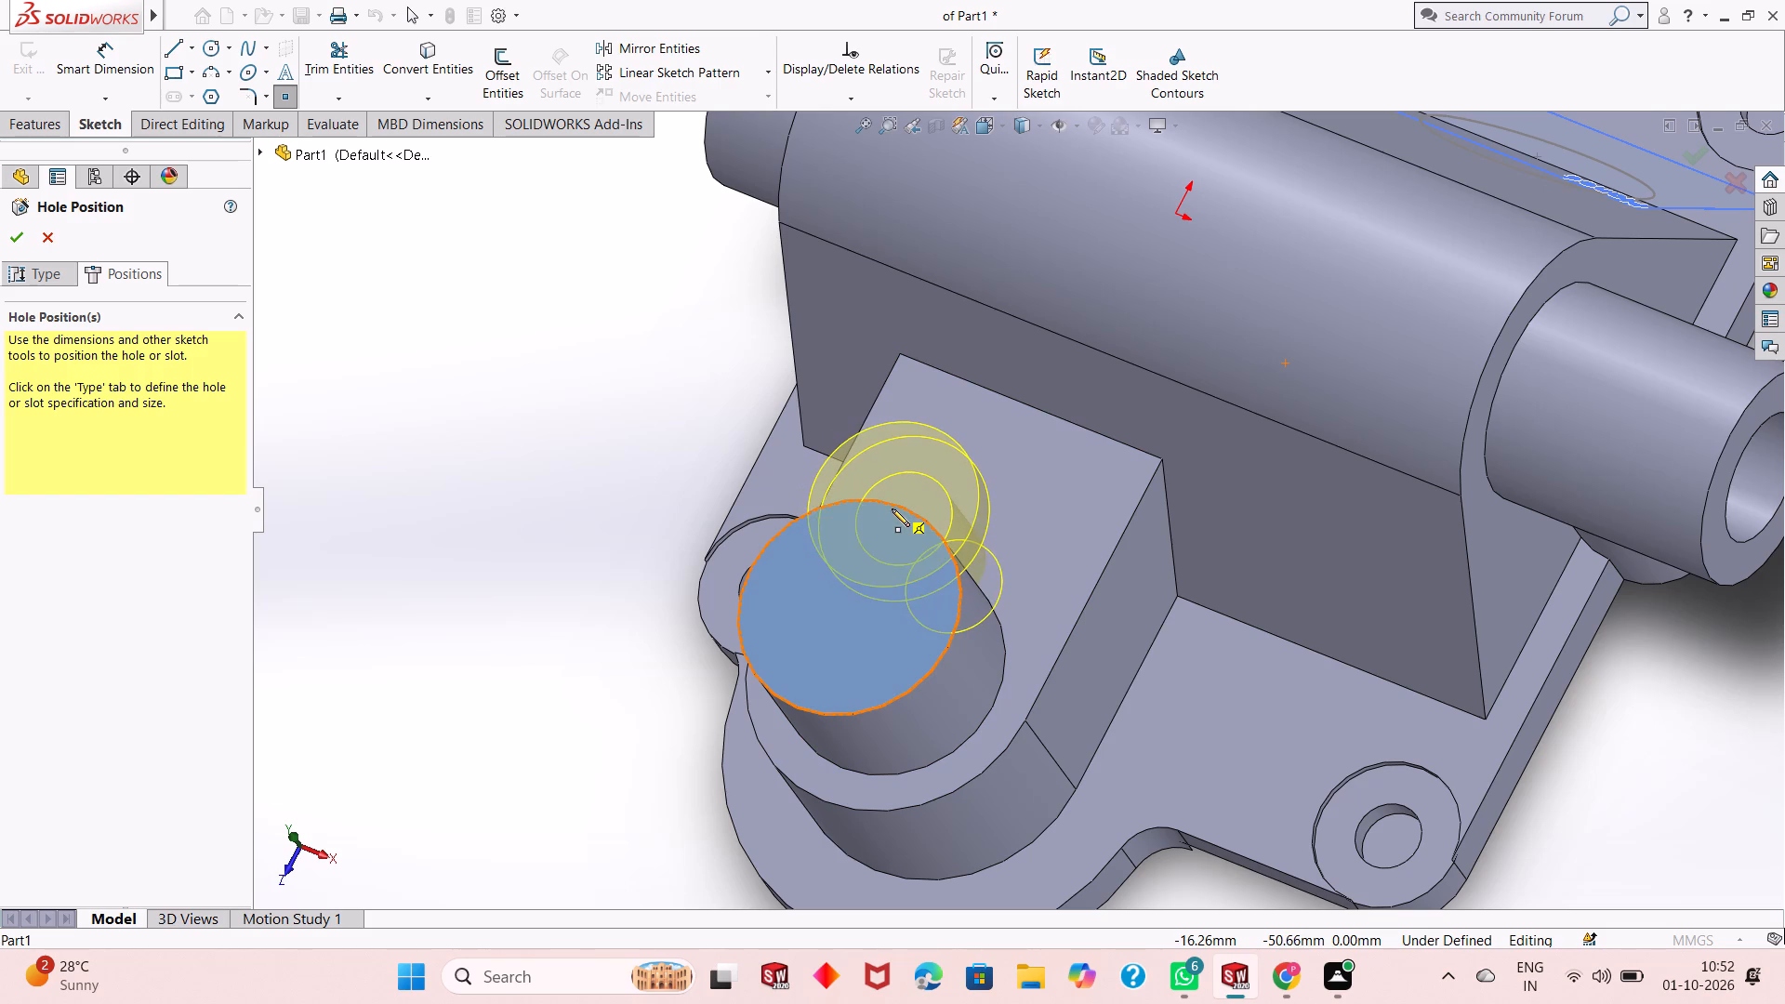
{"action": "left_click", "coordinate": [848, 604]}
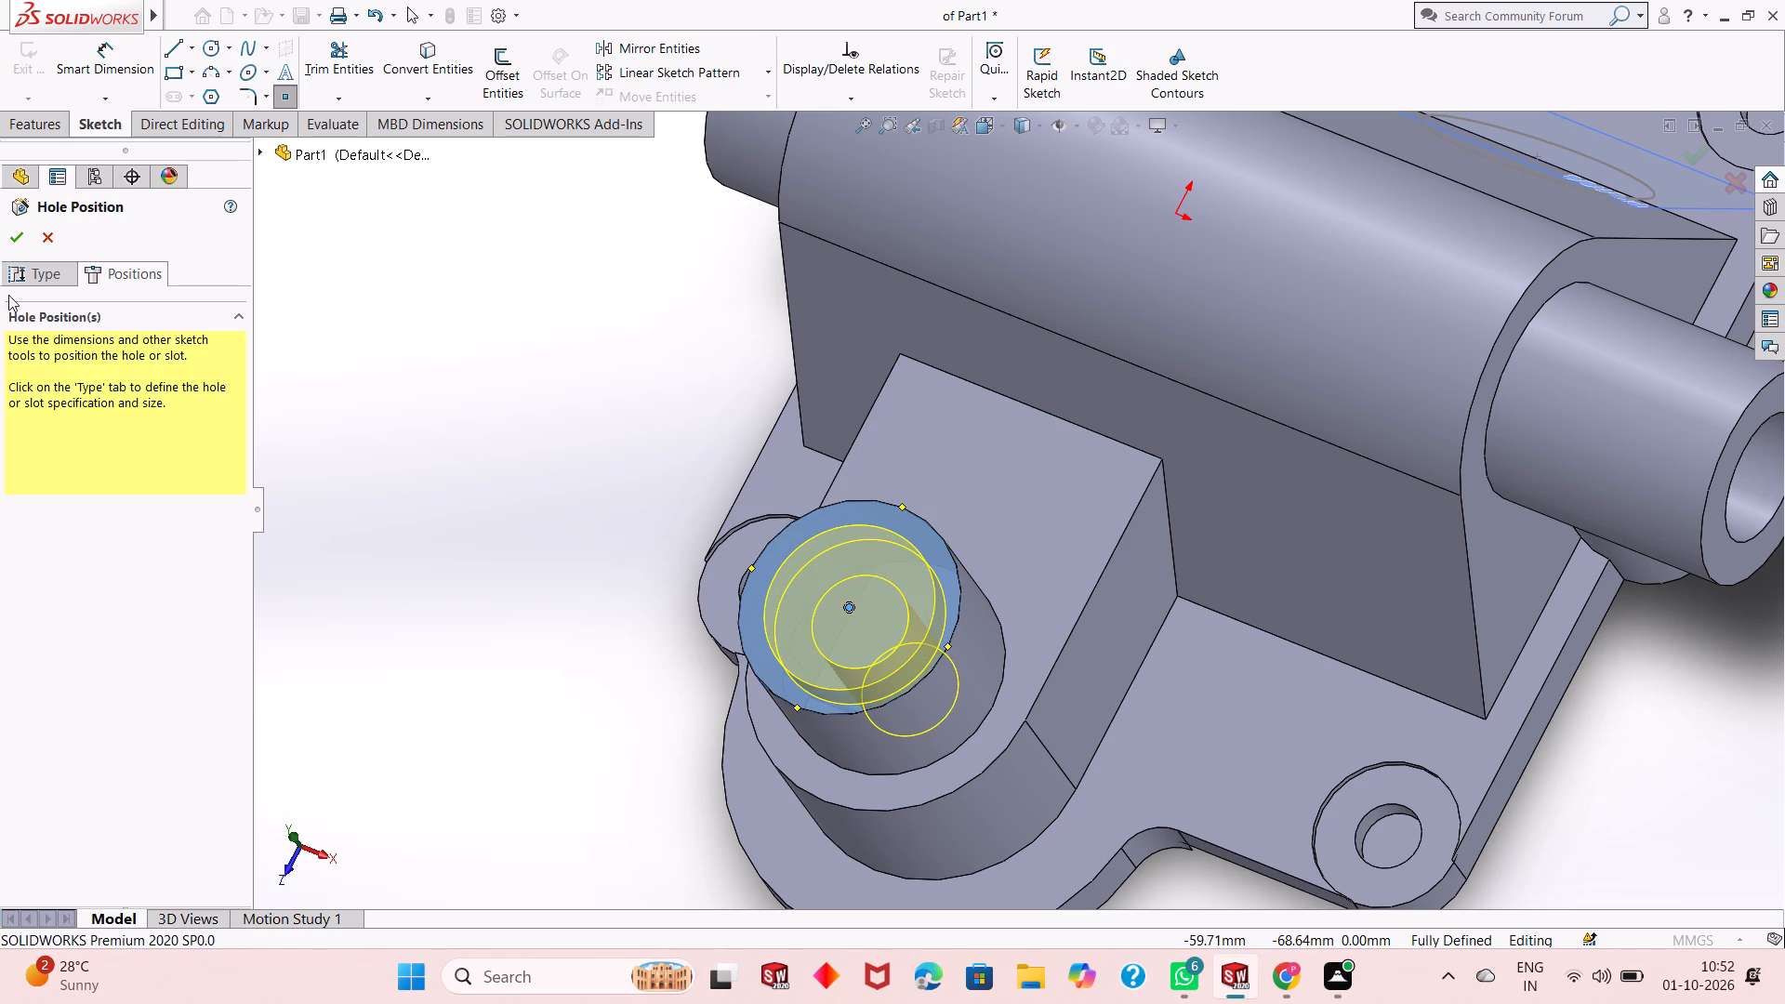
{"action": "left_click", "coordinate": [17, 238]}
{"action": "key", "text": "Escape"}
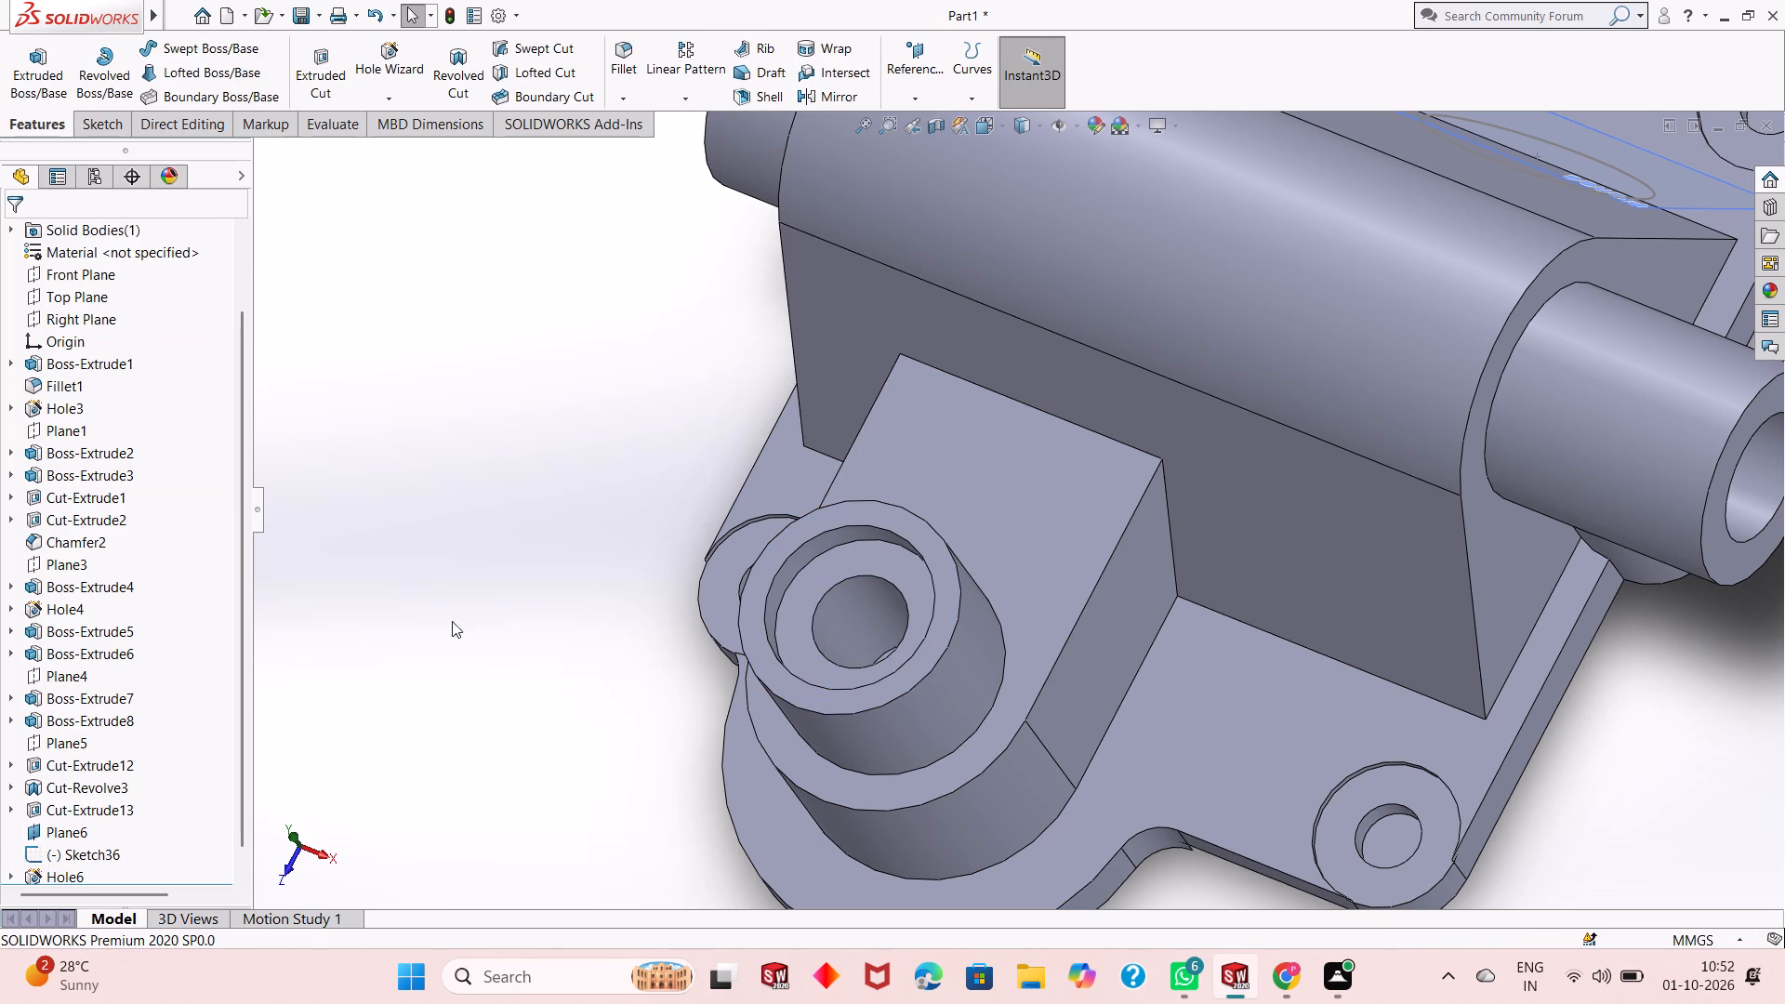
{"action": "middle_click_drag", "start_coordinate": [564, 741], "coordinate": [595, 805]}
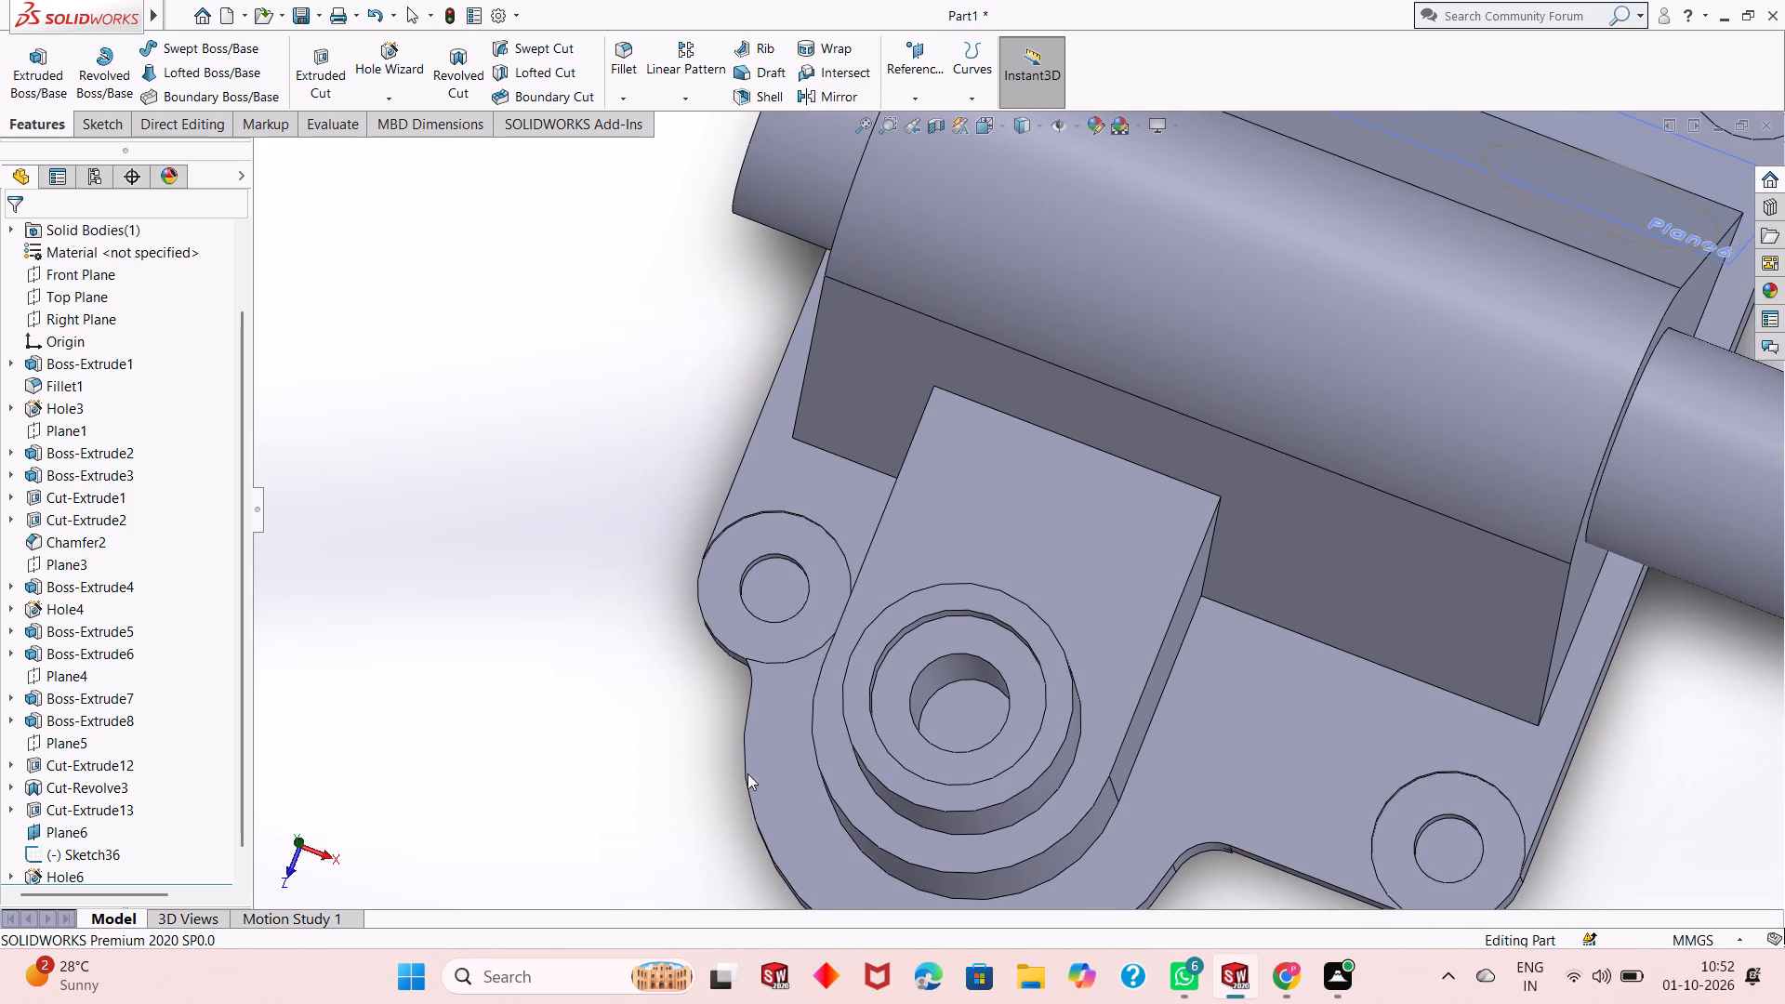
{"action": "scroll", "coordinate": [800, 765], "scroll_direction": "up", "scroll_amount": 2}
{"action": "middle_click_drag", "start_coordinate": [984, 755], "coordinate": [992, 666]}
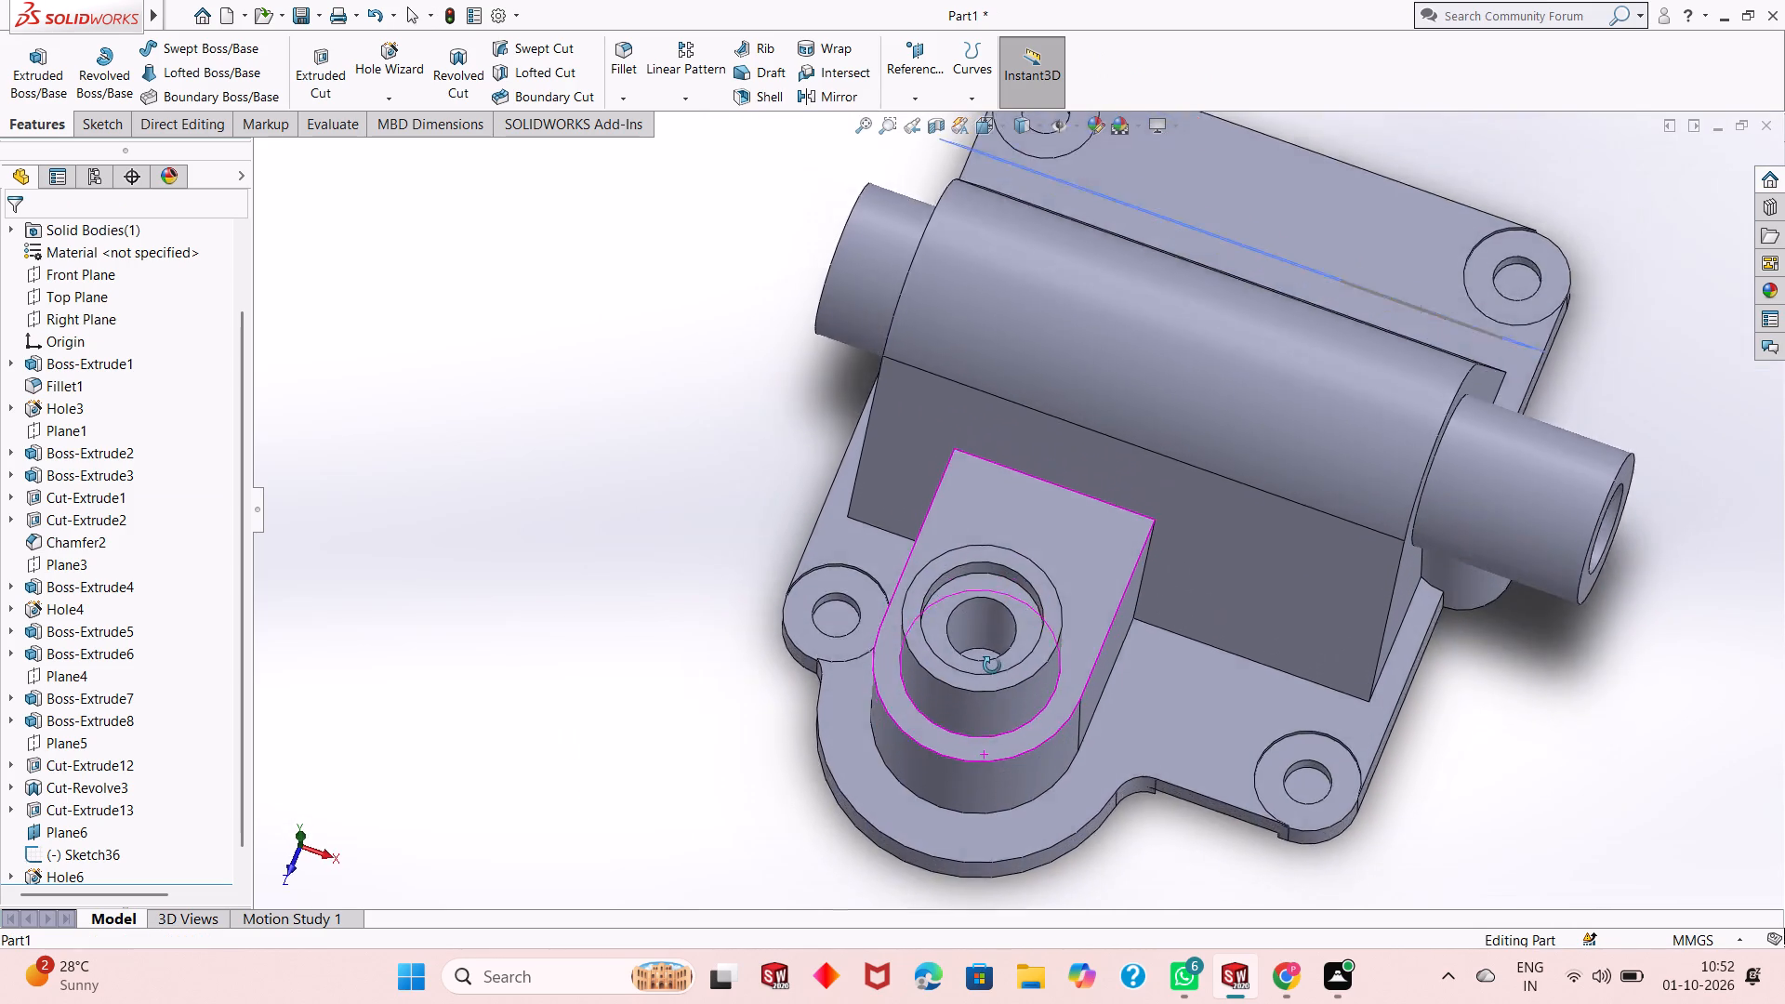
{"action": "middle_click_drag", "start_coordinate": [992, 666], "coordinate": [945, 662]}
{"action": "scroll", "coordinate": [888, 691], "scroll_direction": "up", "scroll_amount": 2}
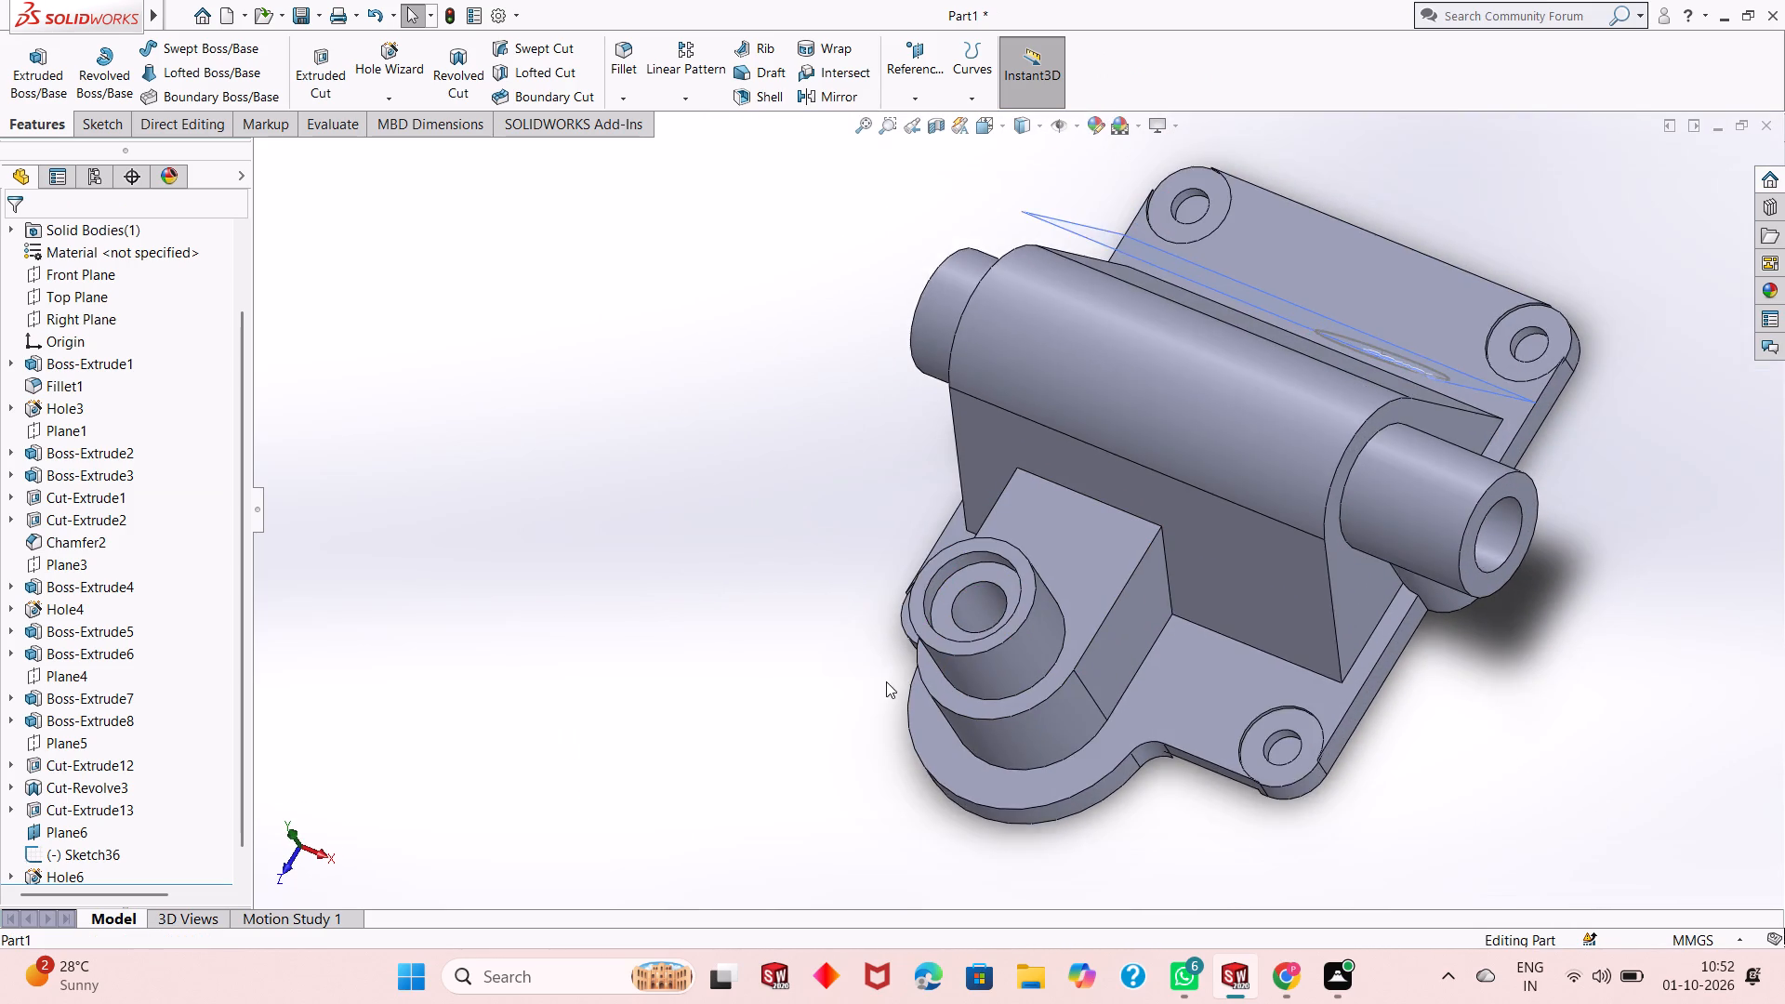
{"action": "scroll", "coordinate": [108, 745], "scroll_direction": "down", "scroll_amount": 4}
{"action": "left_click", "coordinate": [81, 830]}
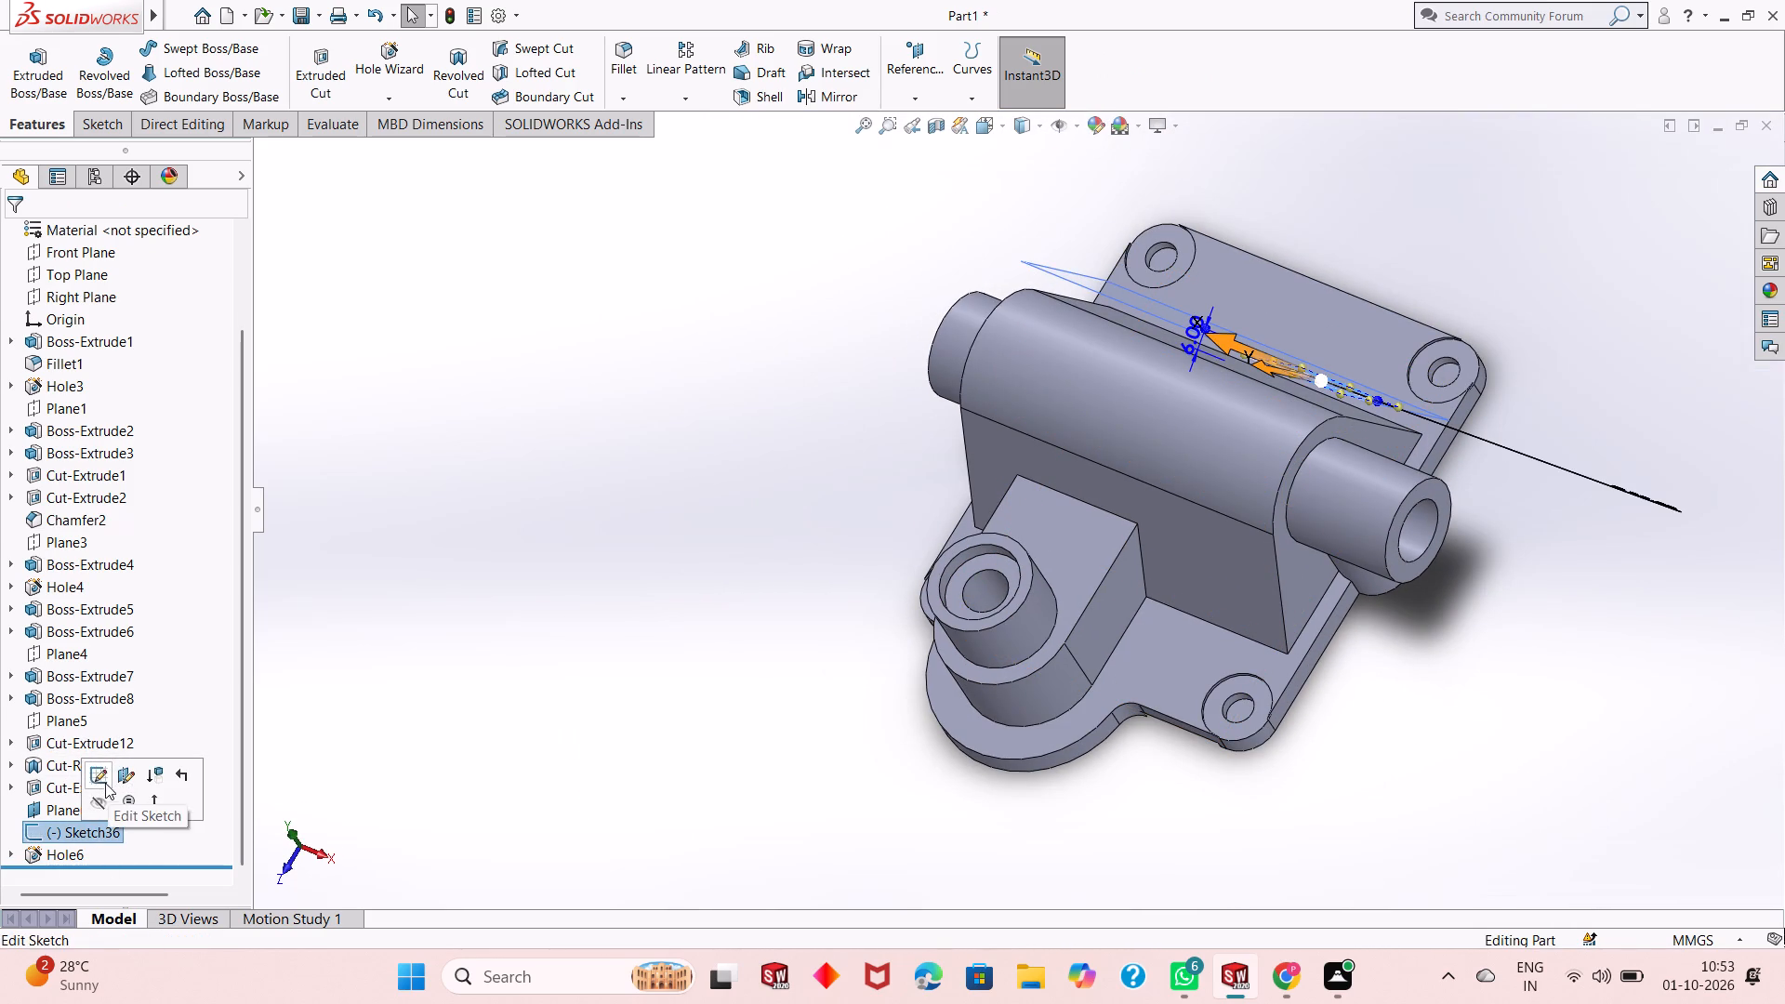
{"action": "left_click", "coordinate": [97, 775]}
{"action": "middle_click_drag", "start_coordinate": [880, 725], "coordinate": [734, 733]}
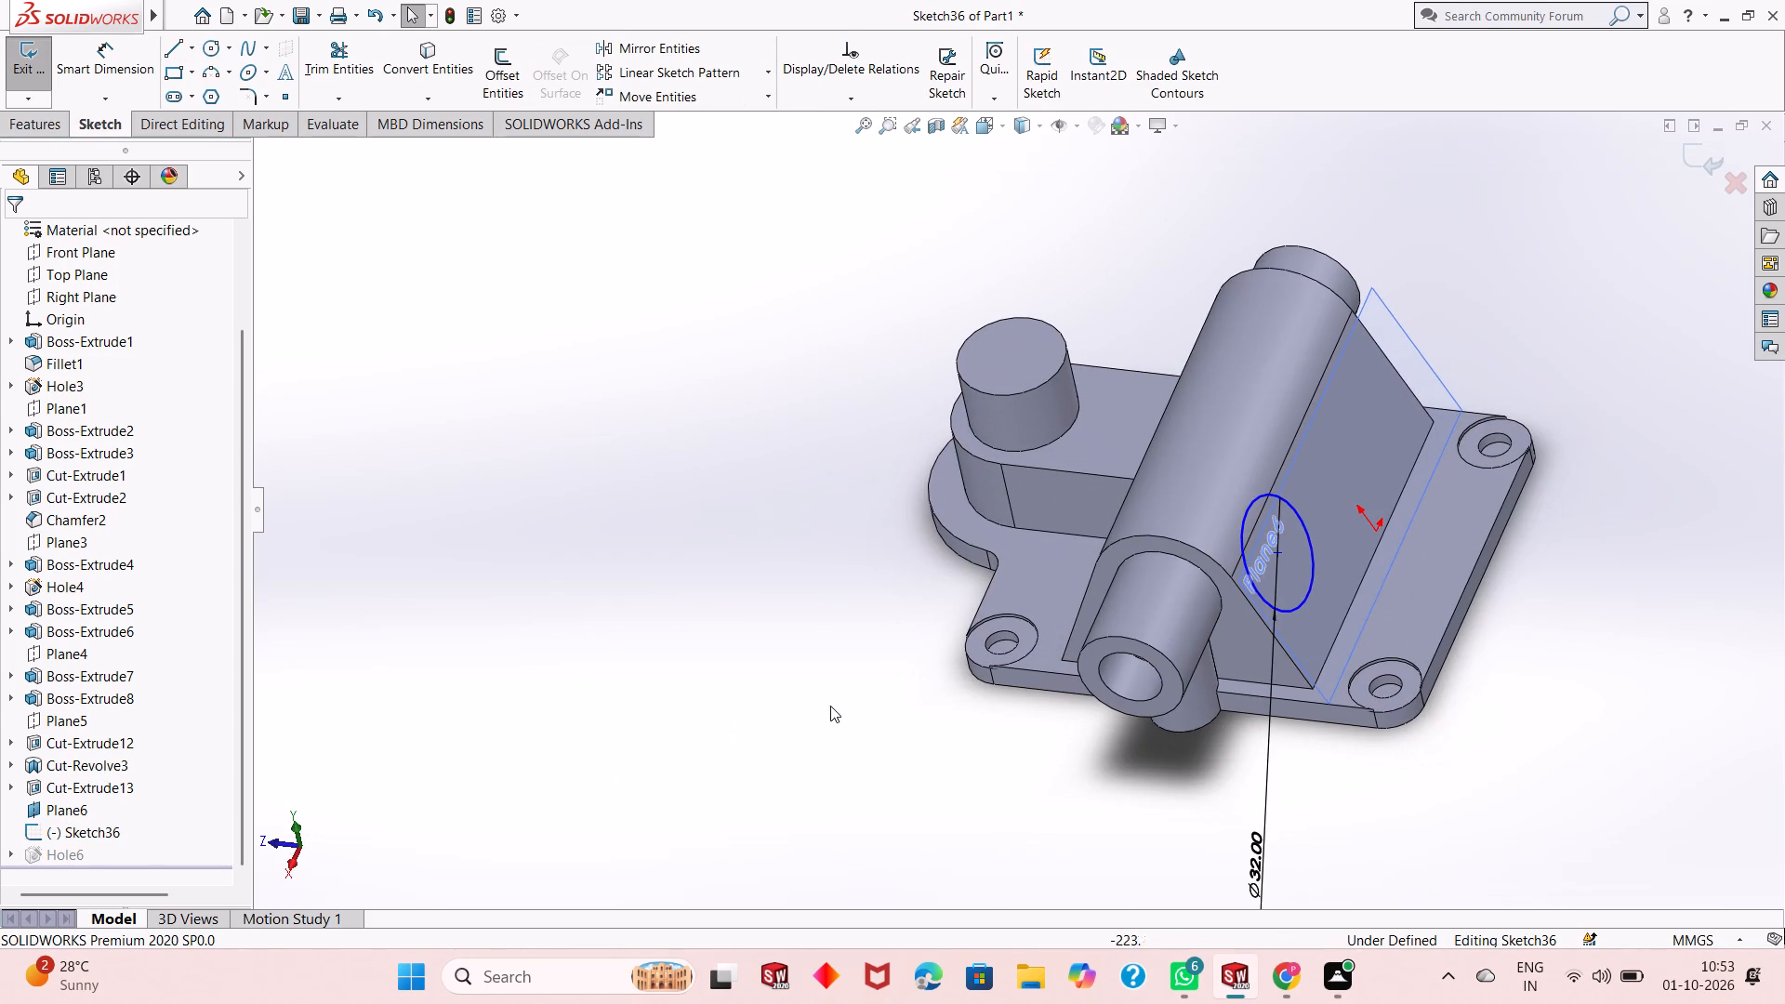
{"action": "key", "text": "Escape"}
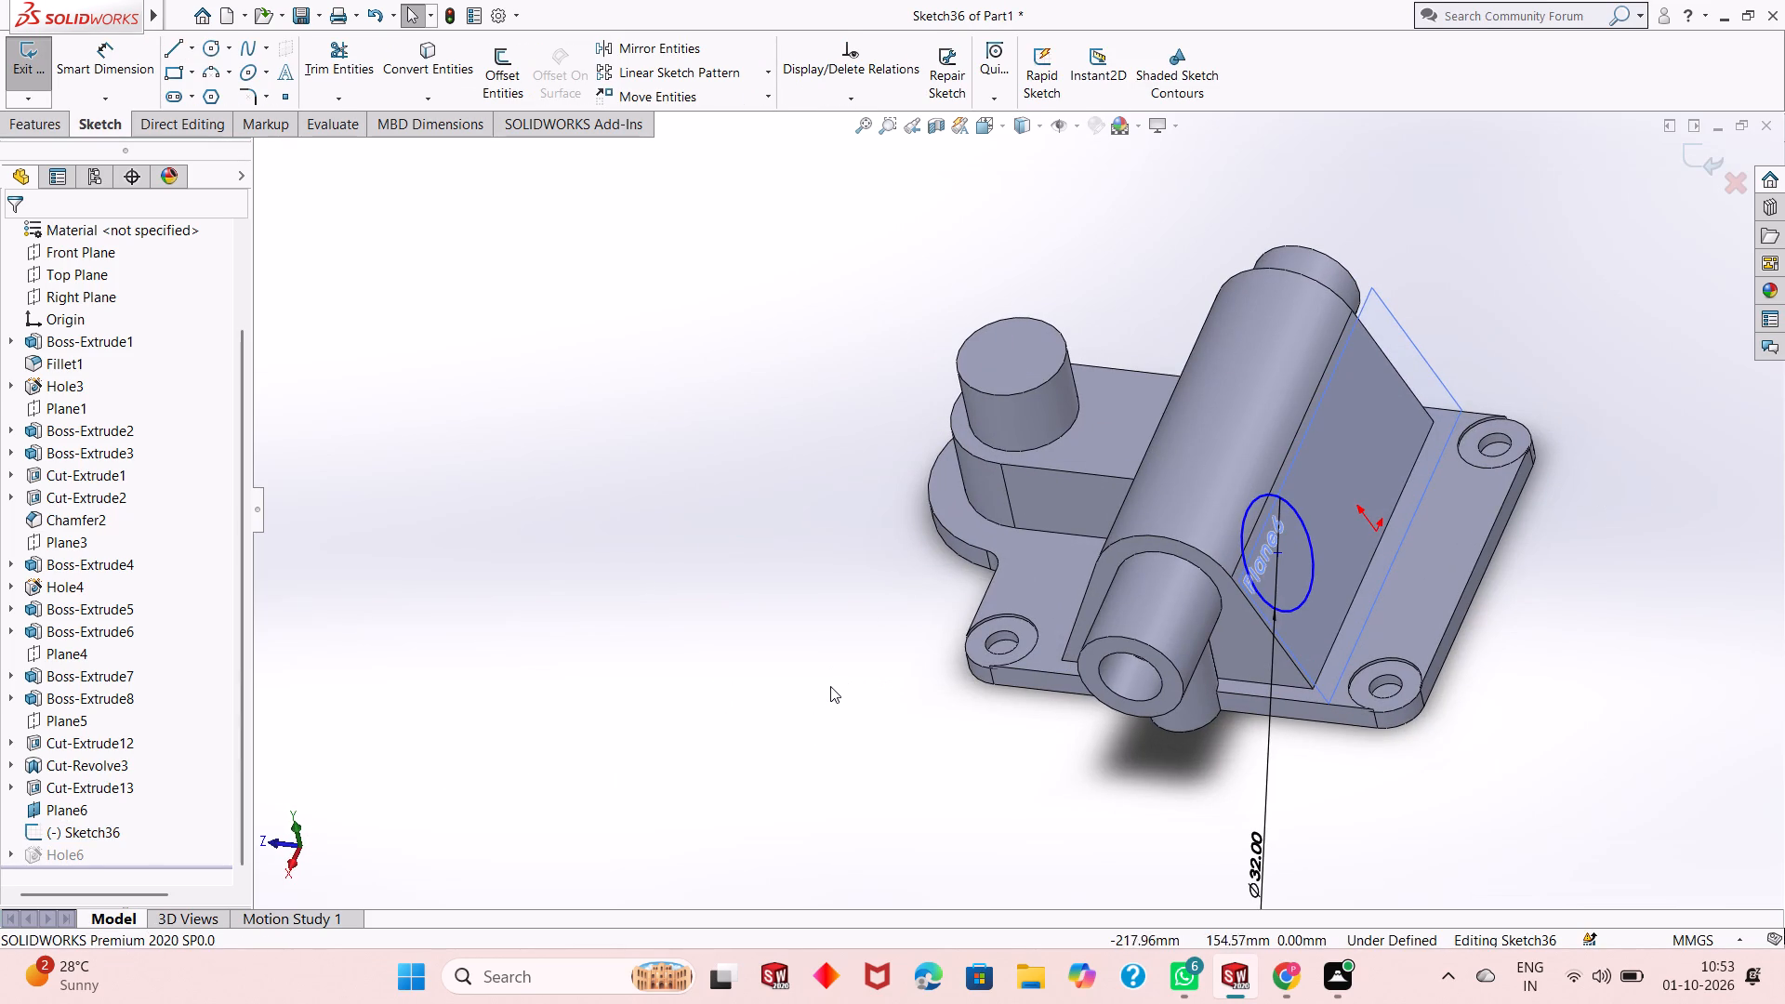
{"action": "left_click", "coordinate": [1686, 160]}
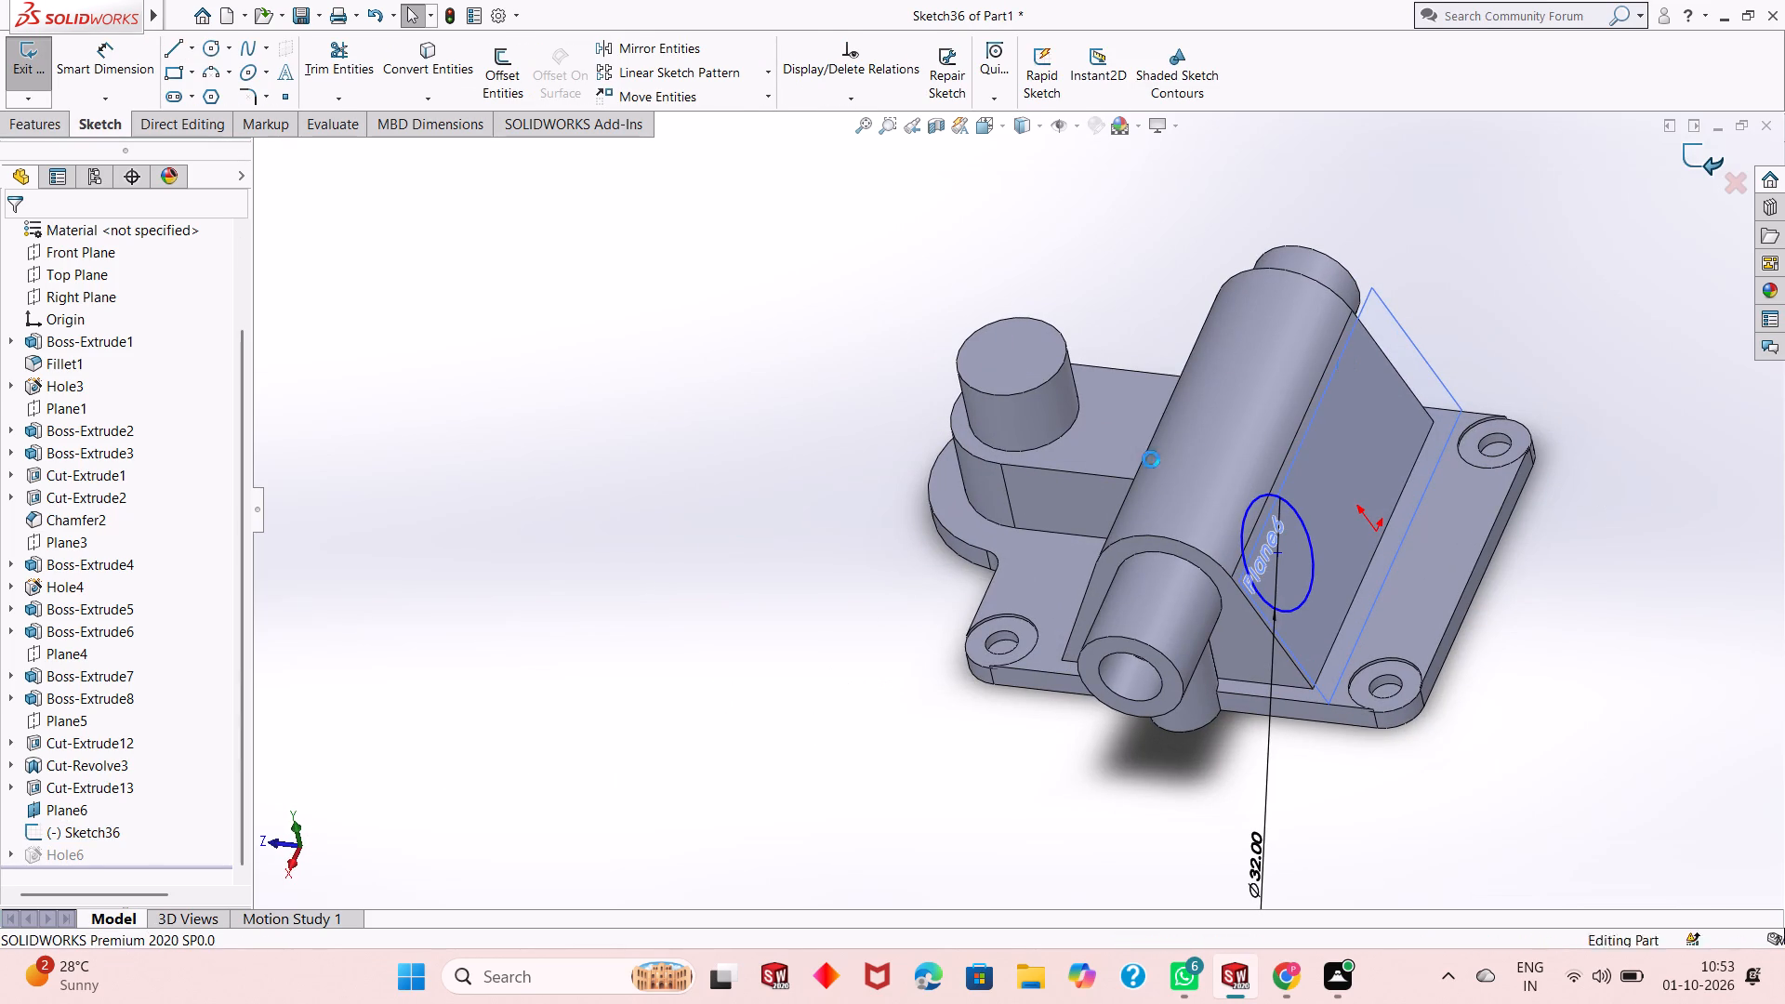
Edit the 32 mm circle's sketch and dimension its centre horizontally 46.5+15 mm (61.5 mm) from the side point of the tall boss's top edge.
{"action": "left_click", "coordinate": [94, 826]}
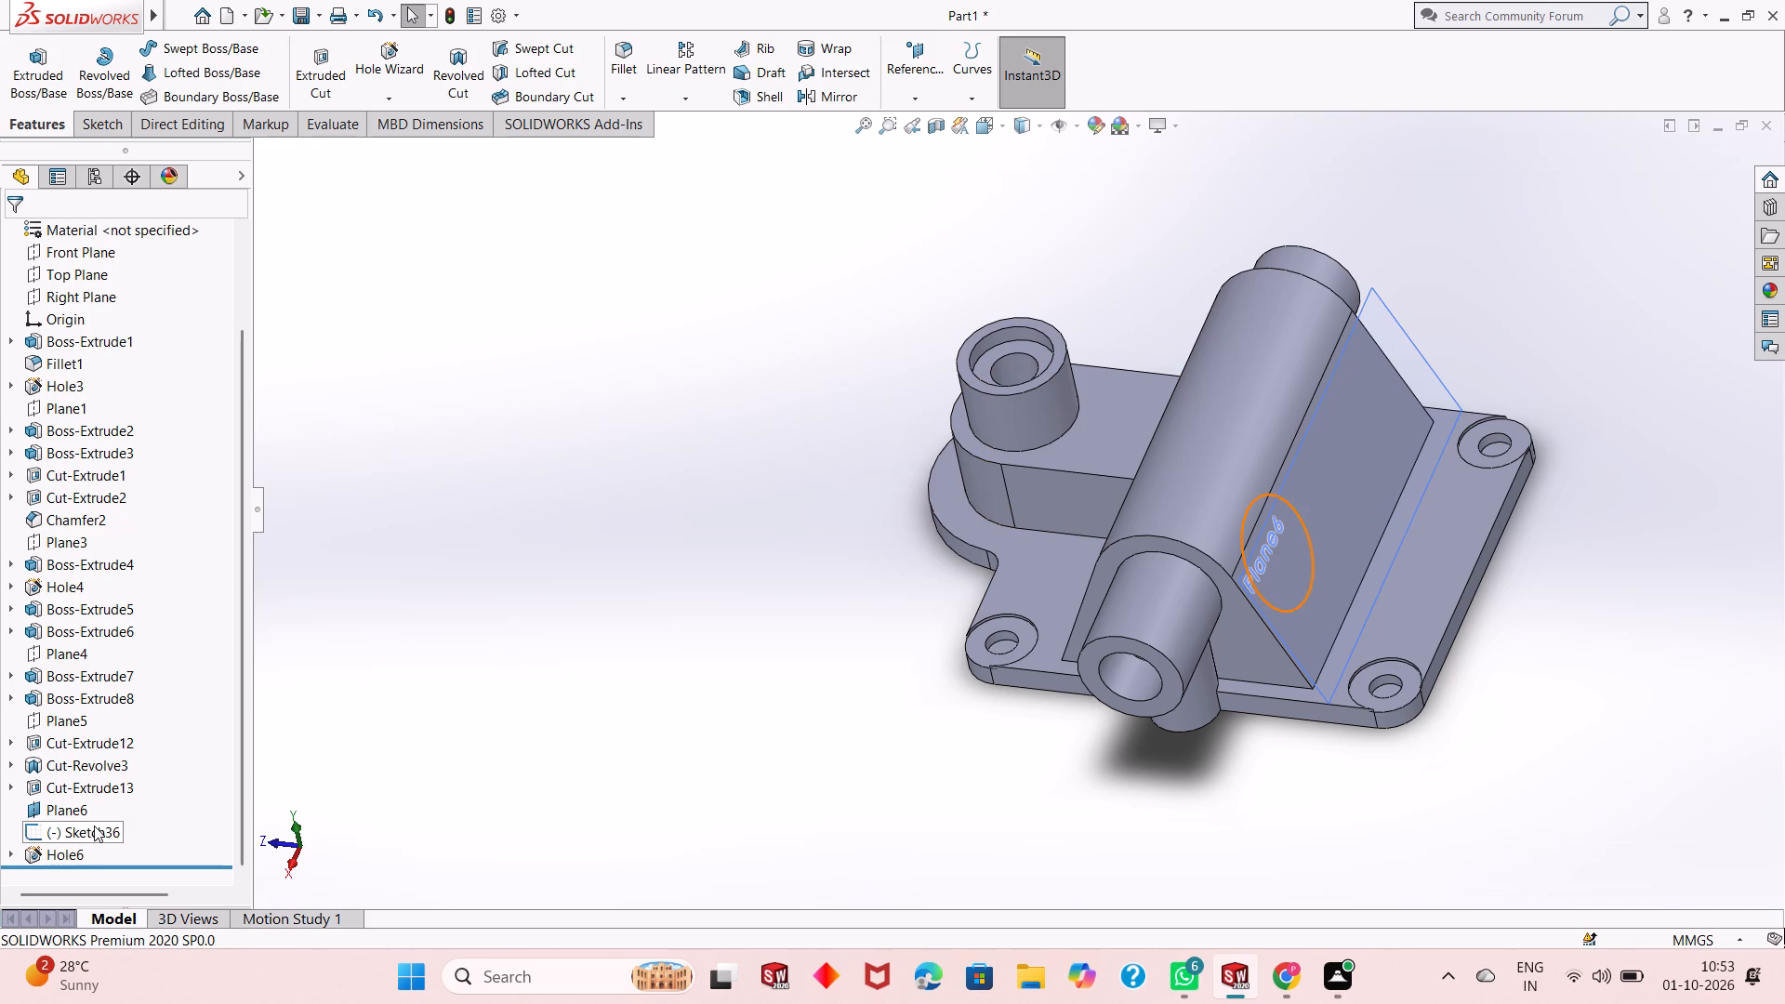
{"action": "left_click", "coordinate": [111, 765]}
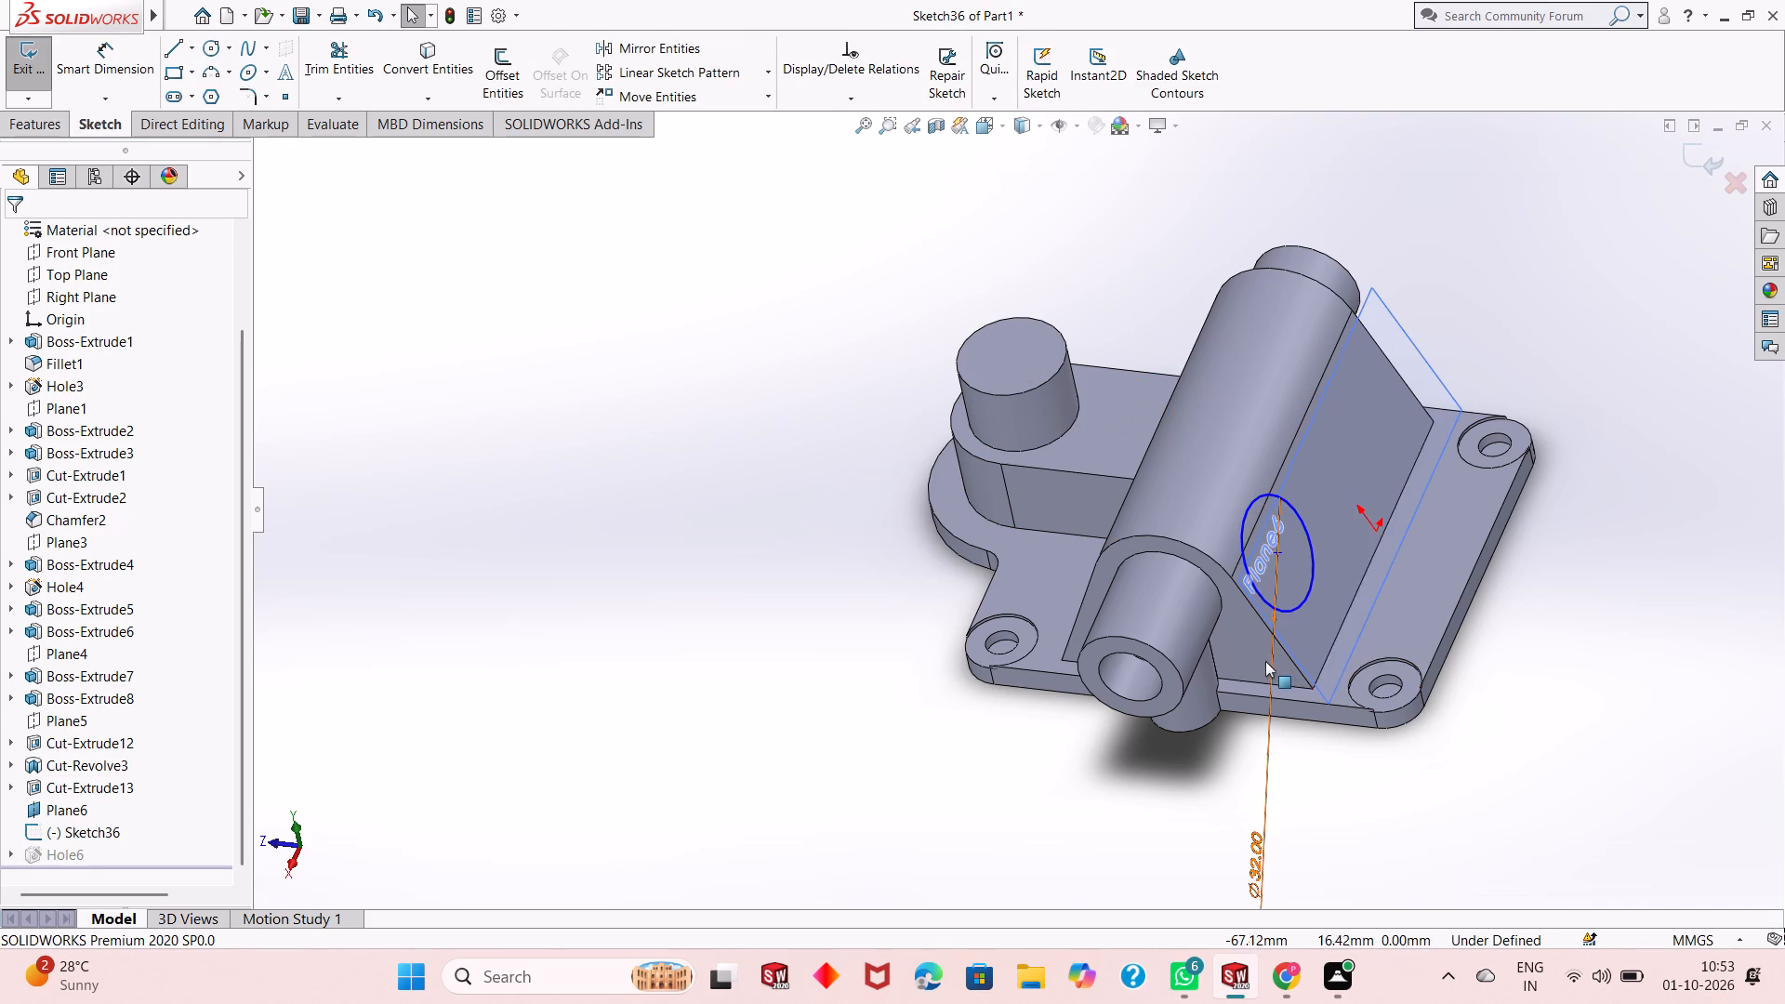
{"action": "middle_click_drag", "start_coordinate": [1268, 662], "coordinate": [1072, 560]}
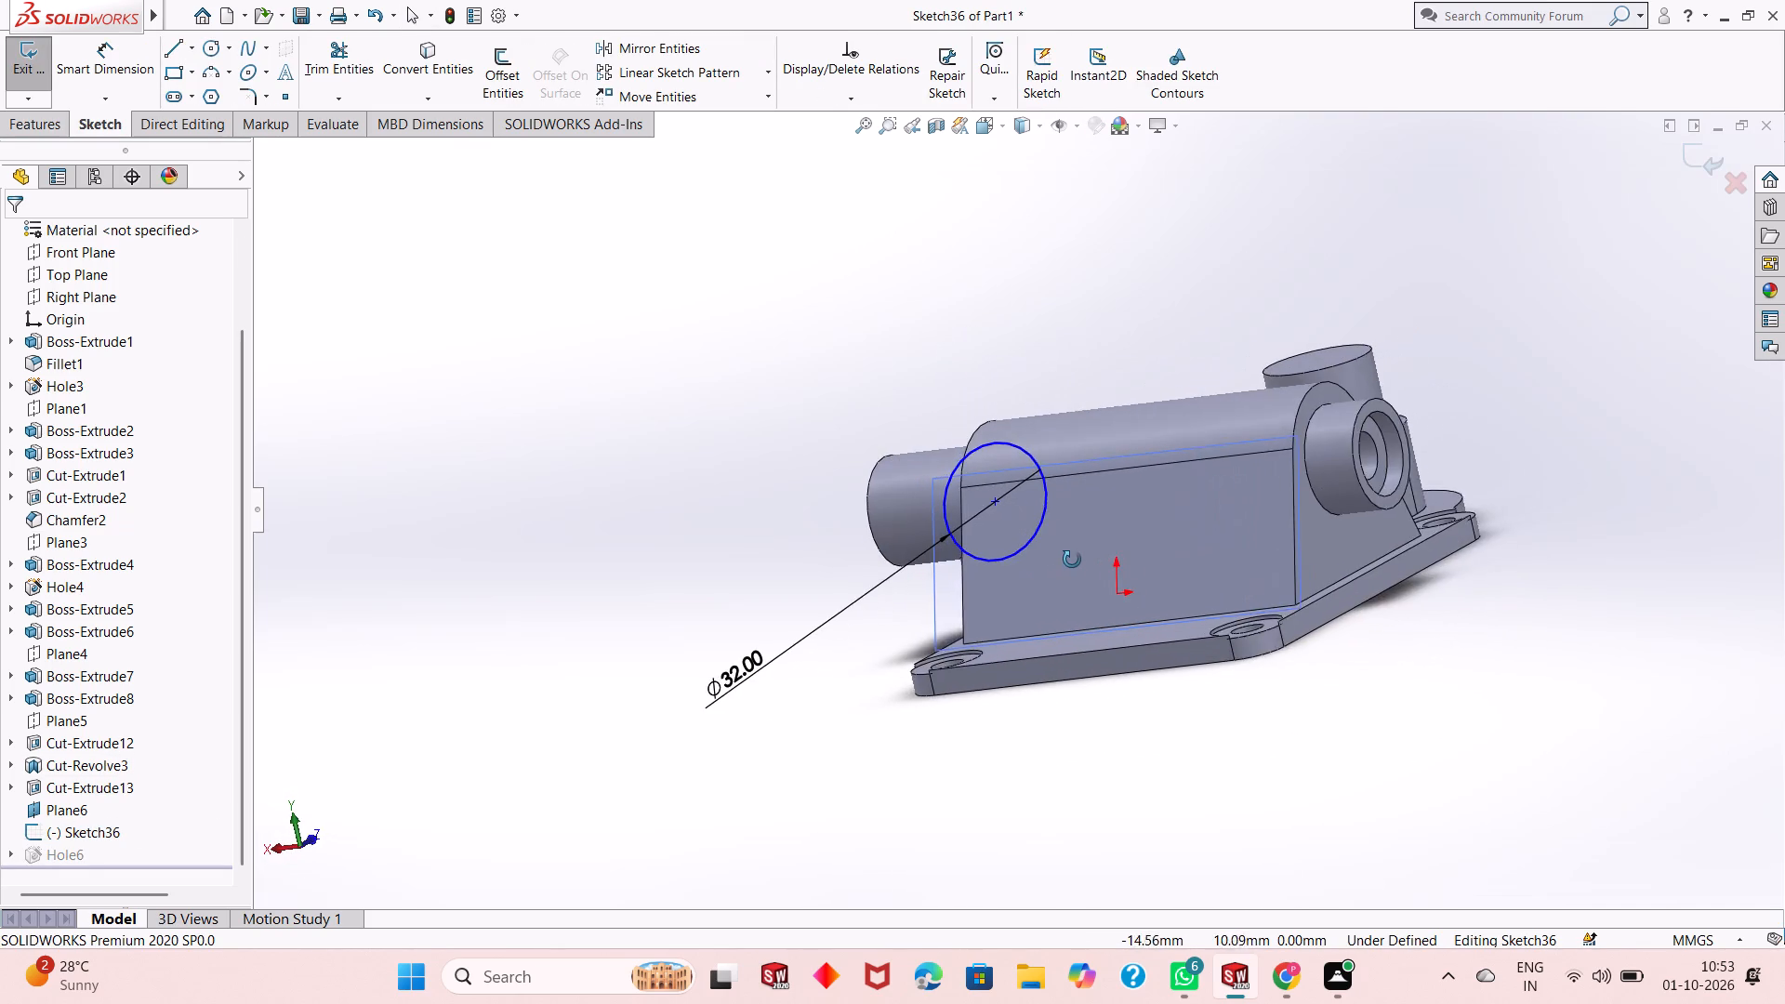
{"action": "middle_click_drag", "start_coordinate": [1072, 560], "coordinate": [1094, 570]}
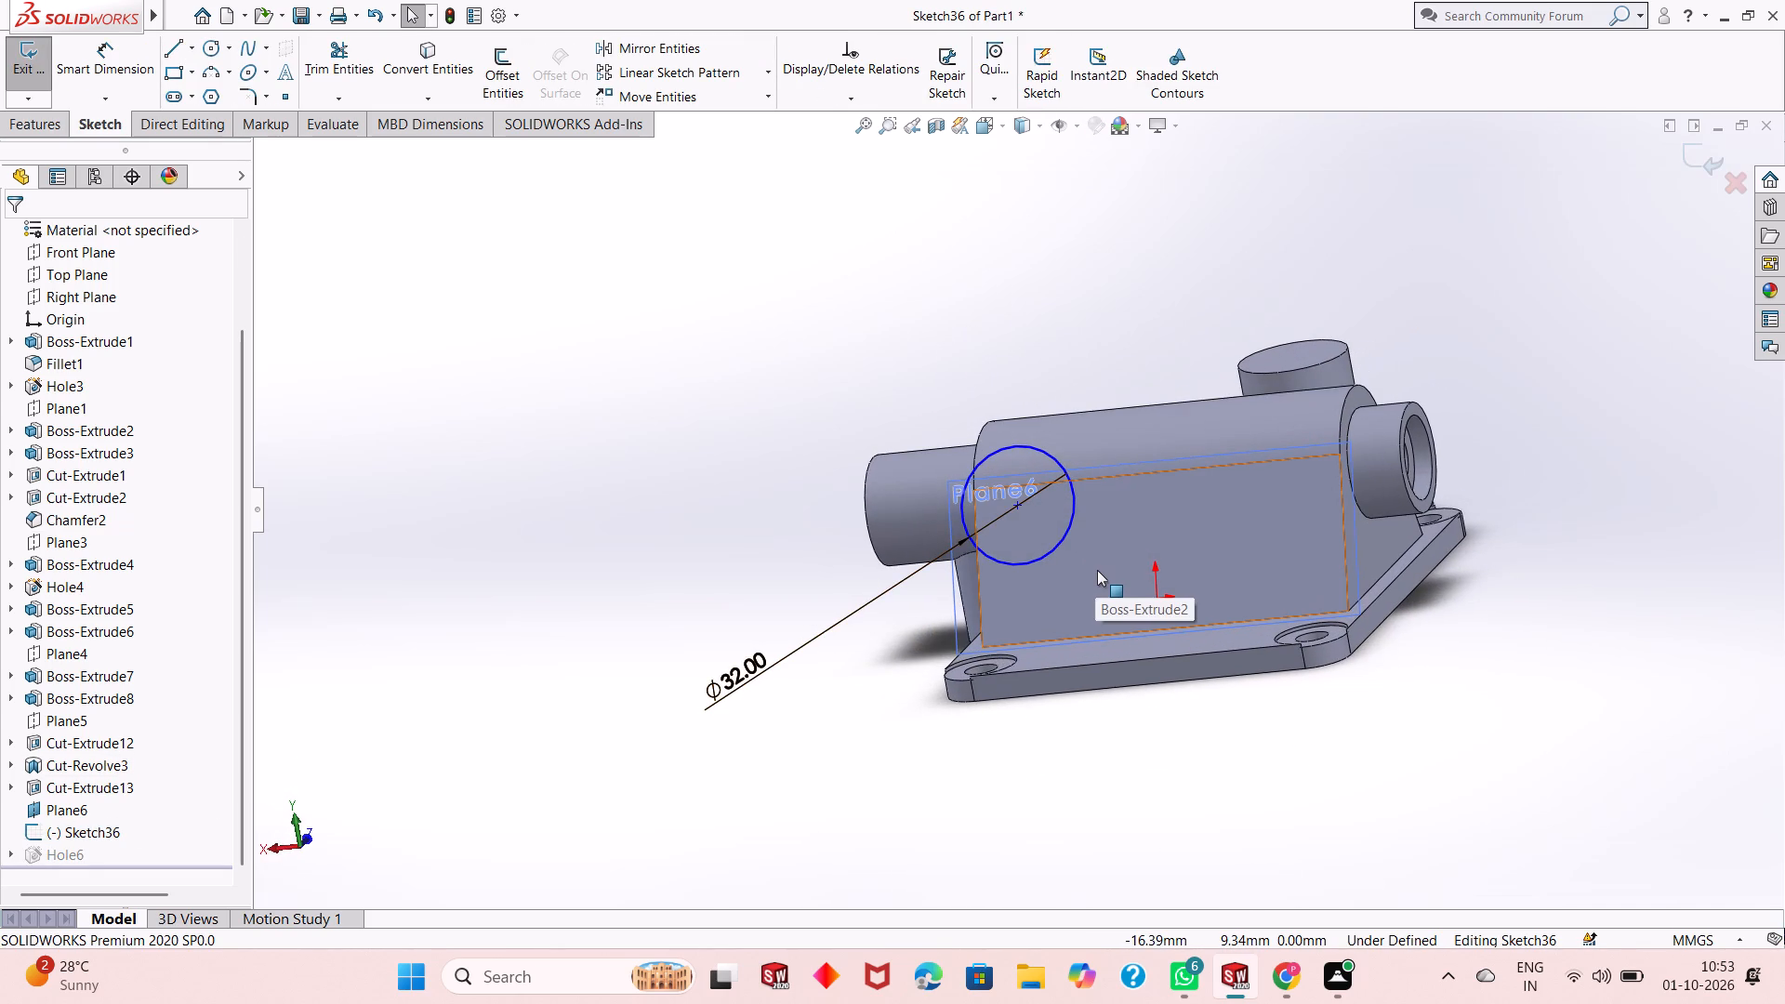
{"action": "key", "text": "ctrl+8"}
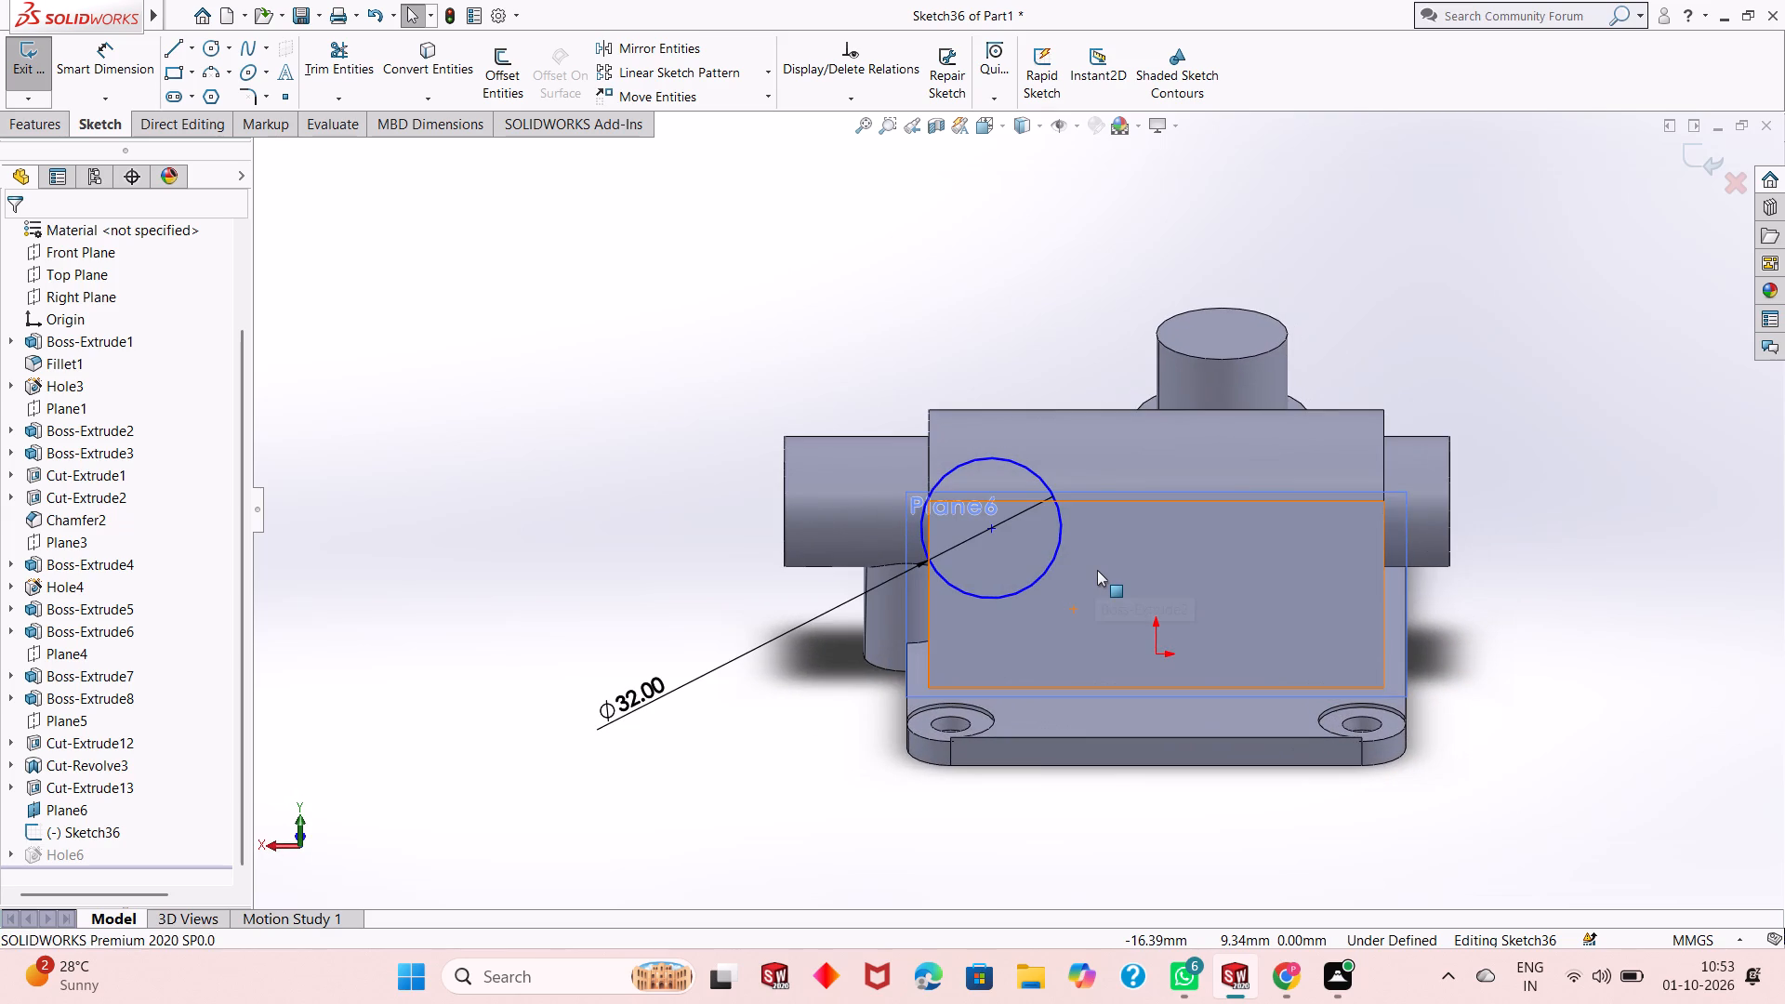
{"action": "left_click", "coordinate": [80, 59]}
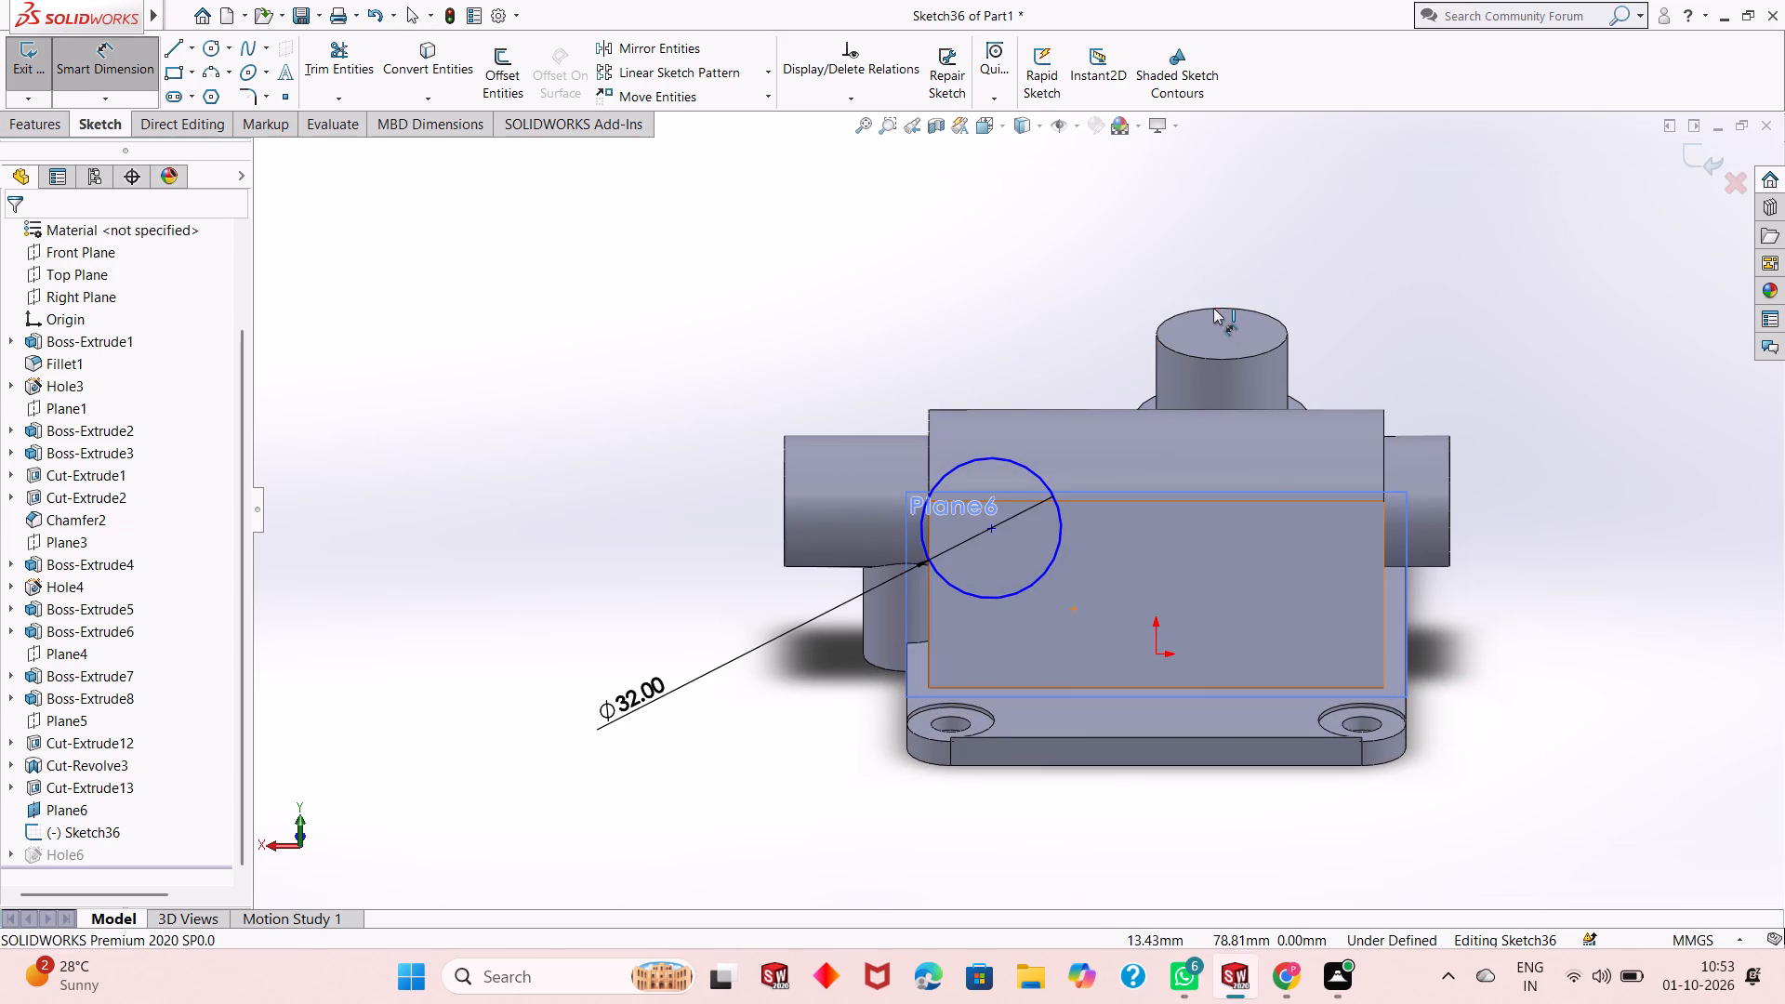
{"action": "left_click", "coordinate": [1289, 332]}
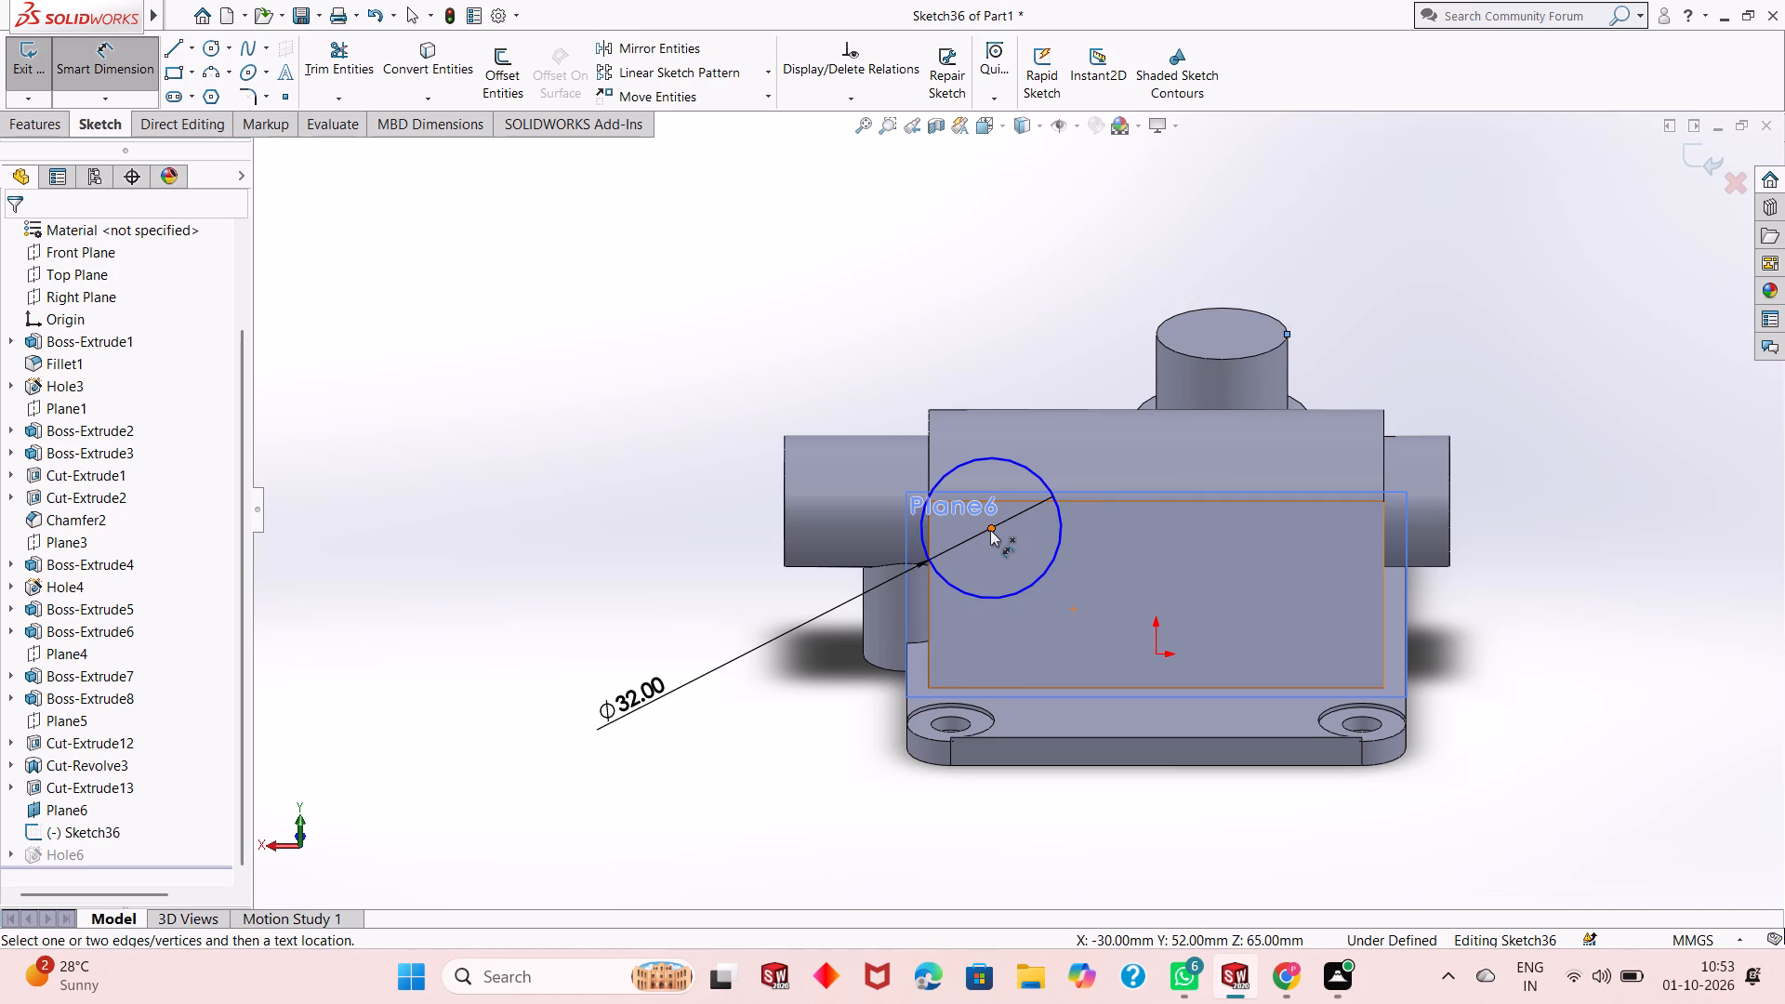
{"action": "left_click", "coordinate": [990, 530]}
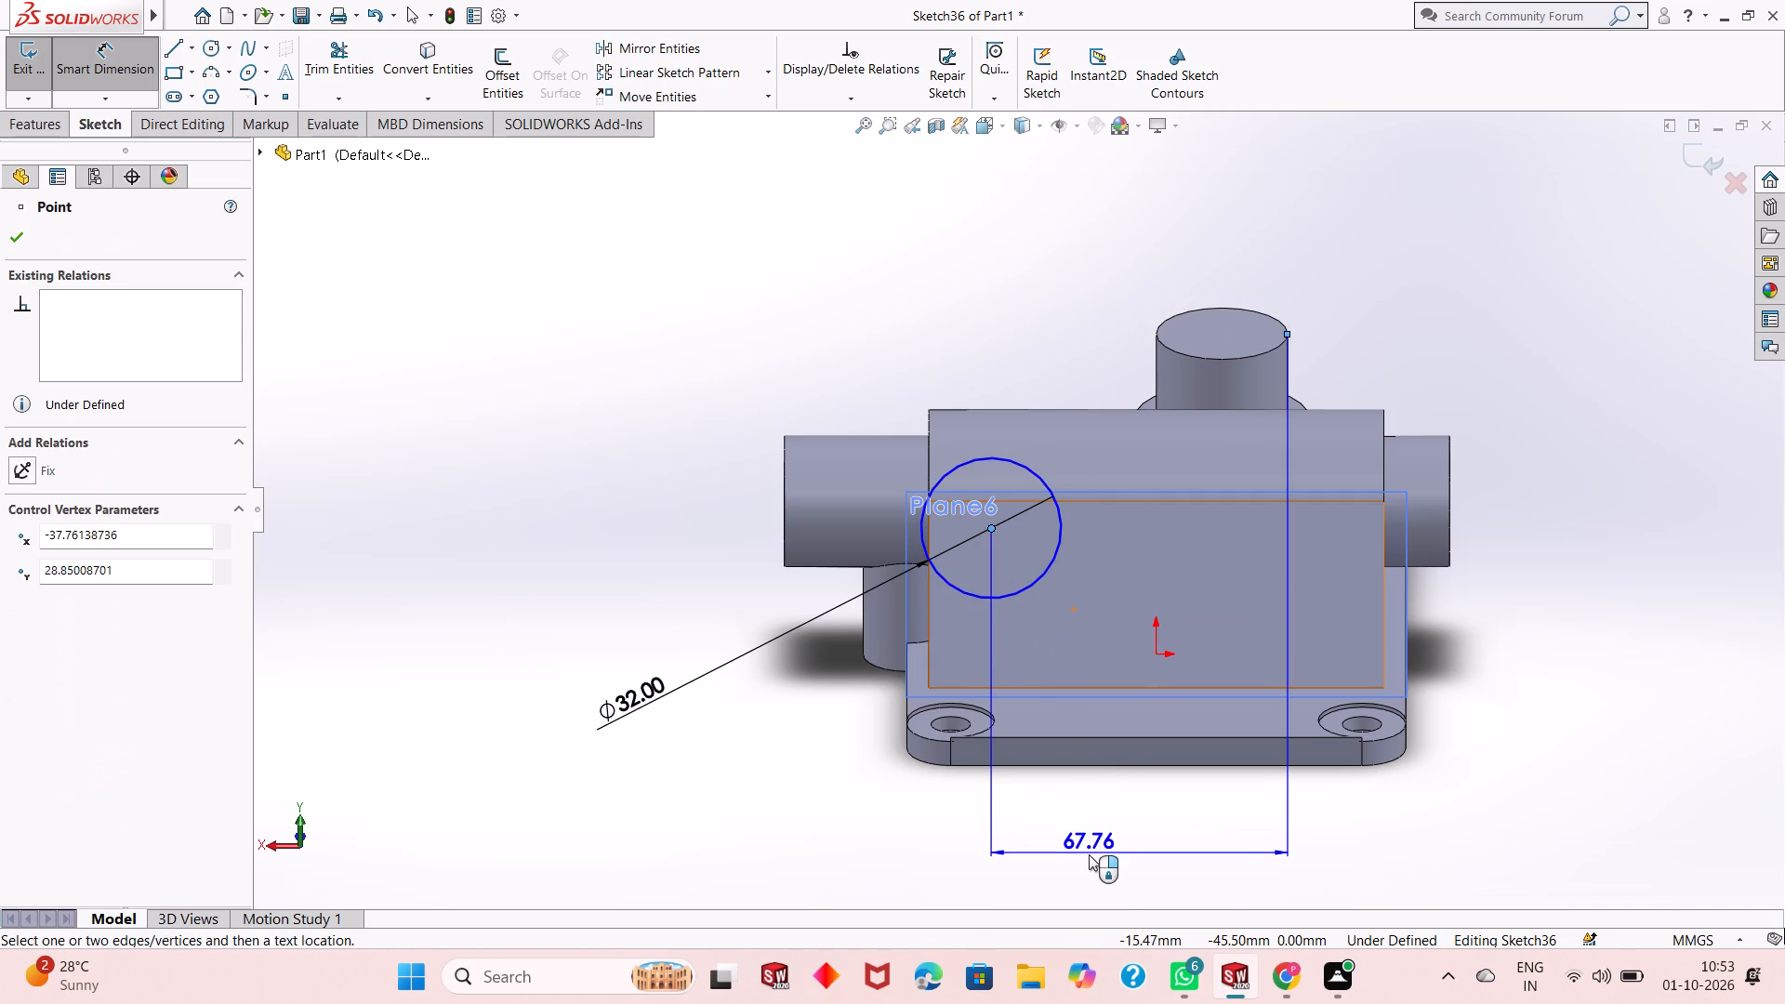
{"action": "left_click", "coordinate": [1089, 854]}
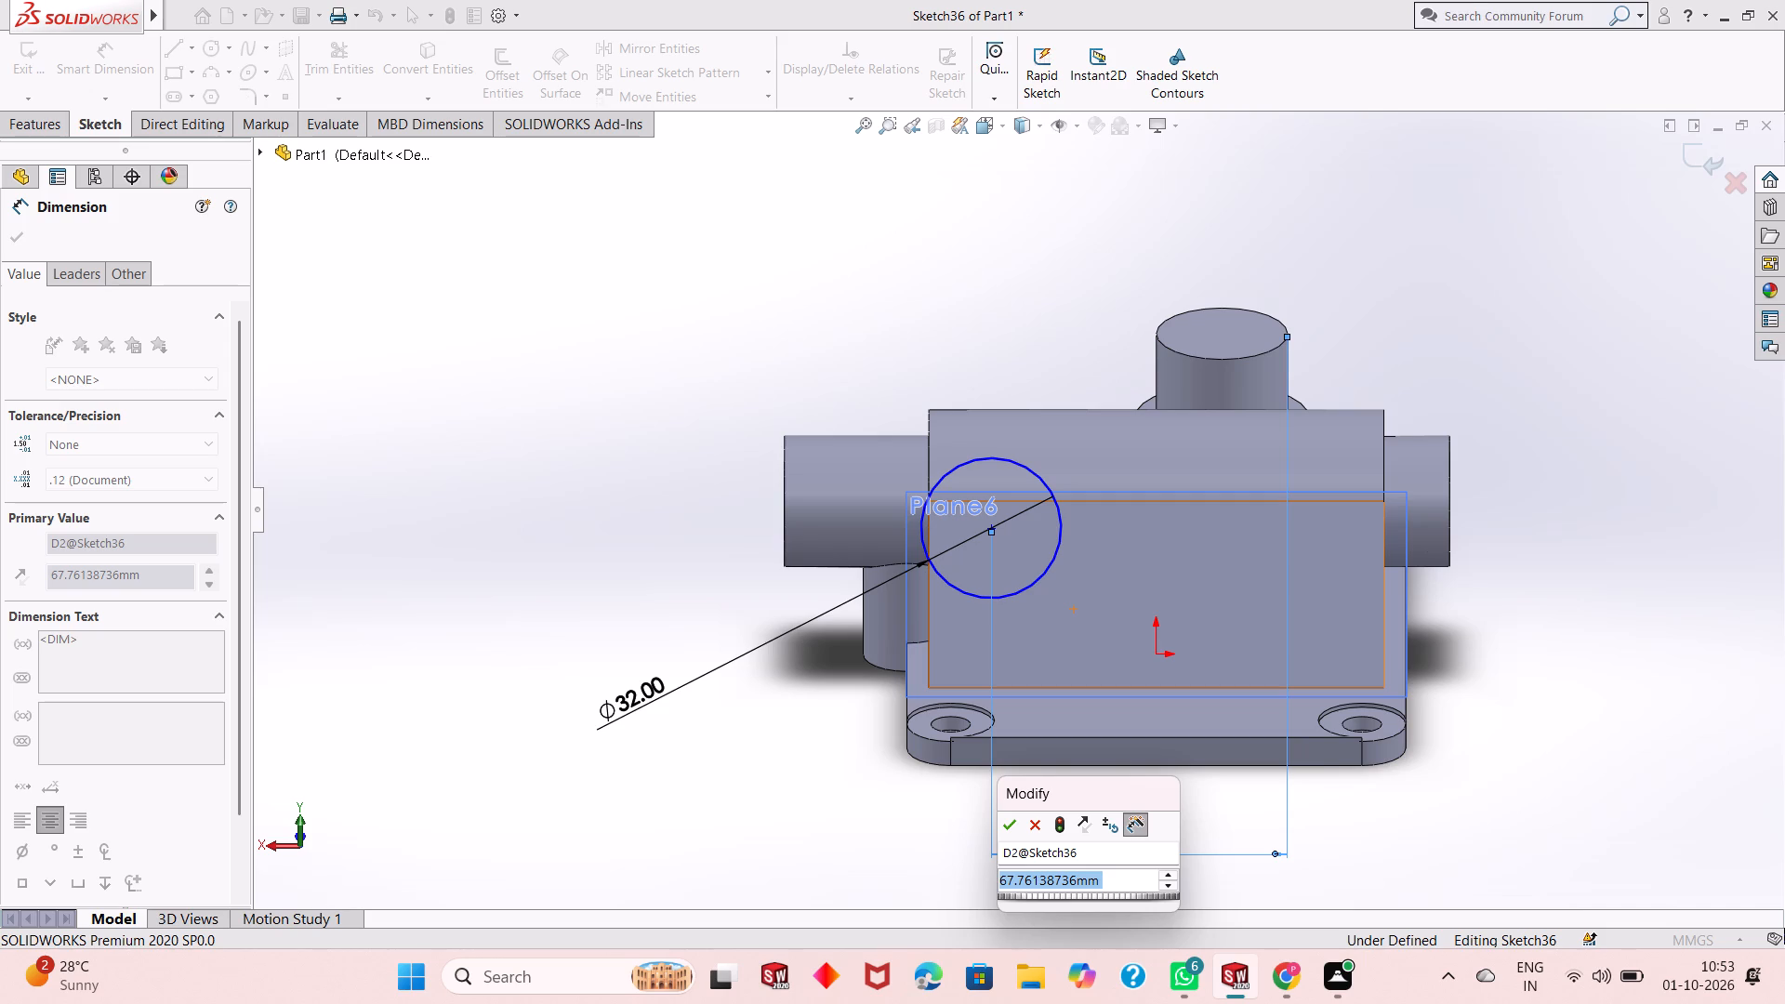
{"action": "key", "text": "2"}
{"action": "key", "text": "BackSpace"}
{"action": "key", "text": "BackSpace"}
{"action": "key", "text": "BackSpace"}
{"action": "key", "text": "BackSpace"}
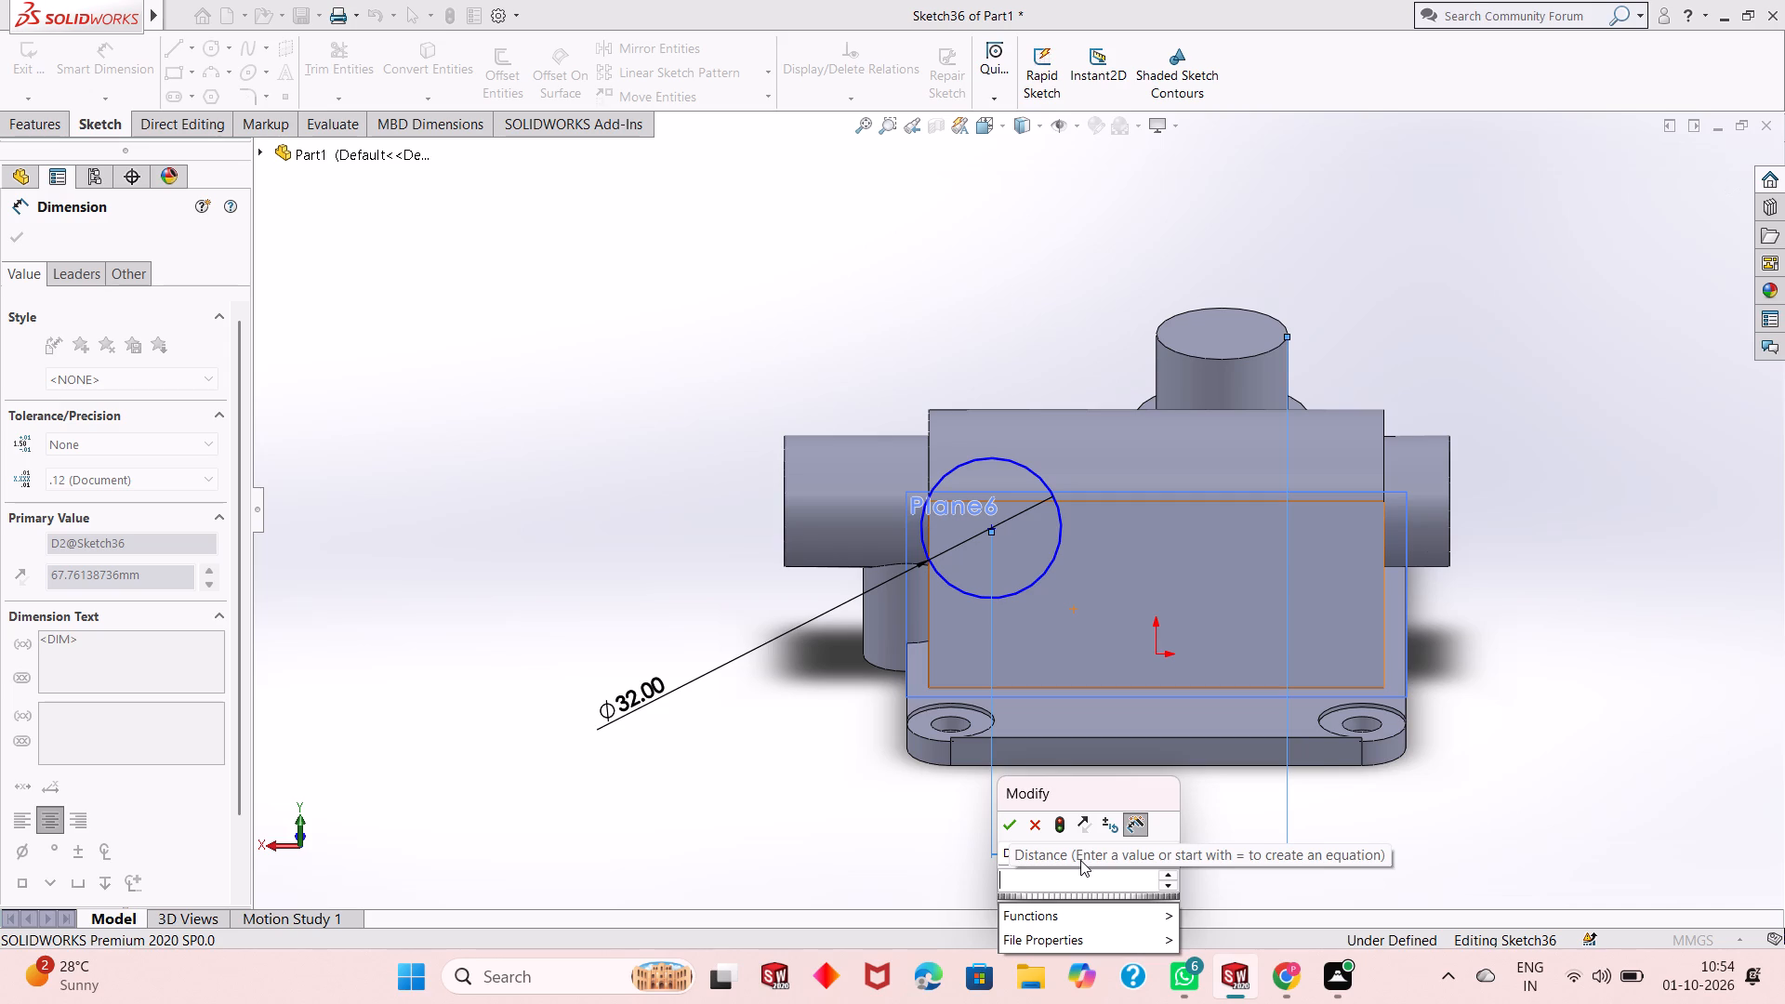
{"action": "key", "text": "4"}
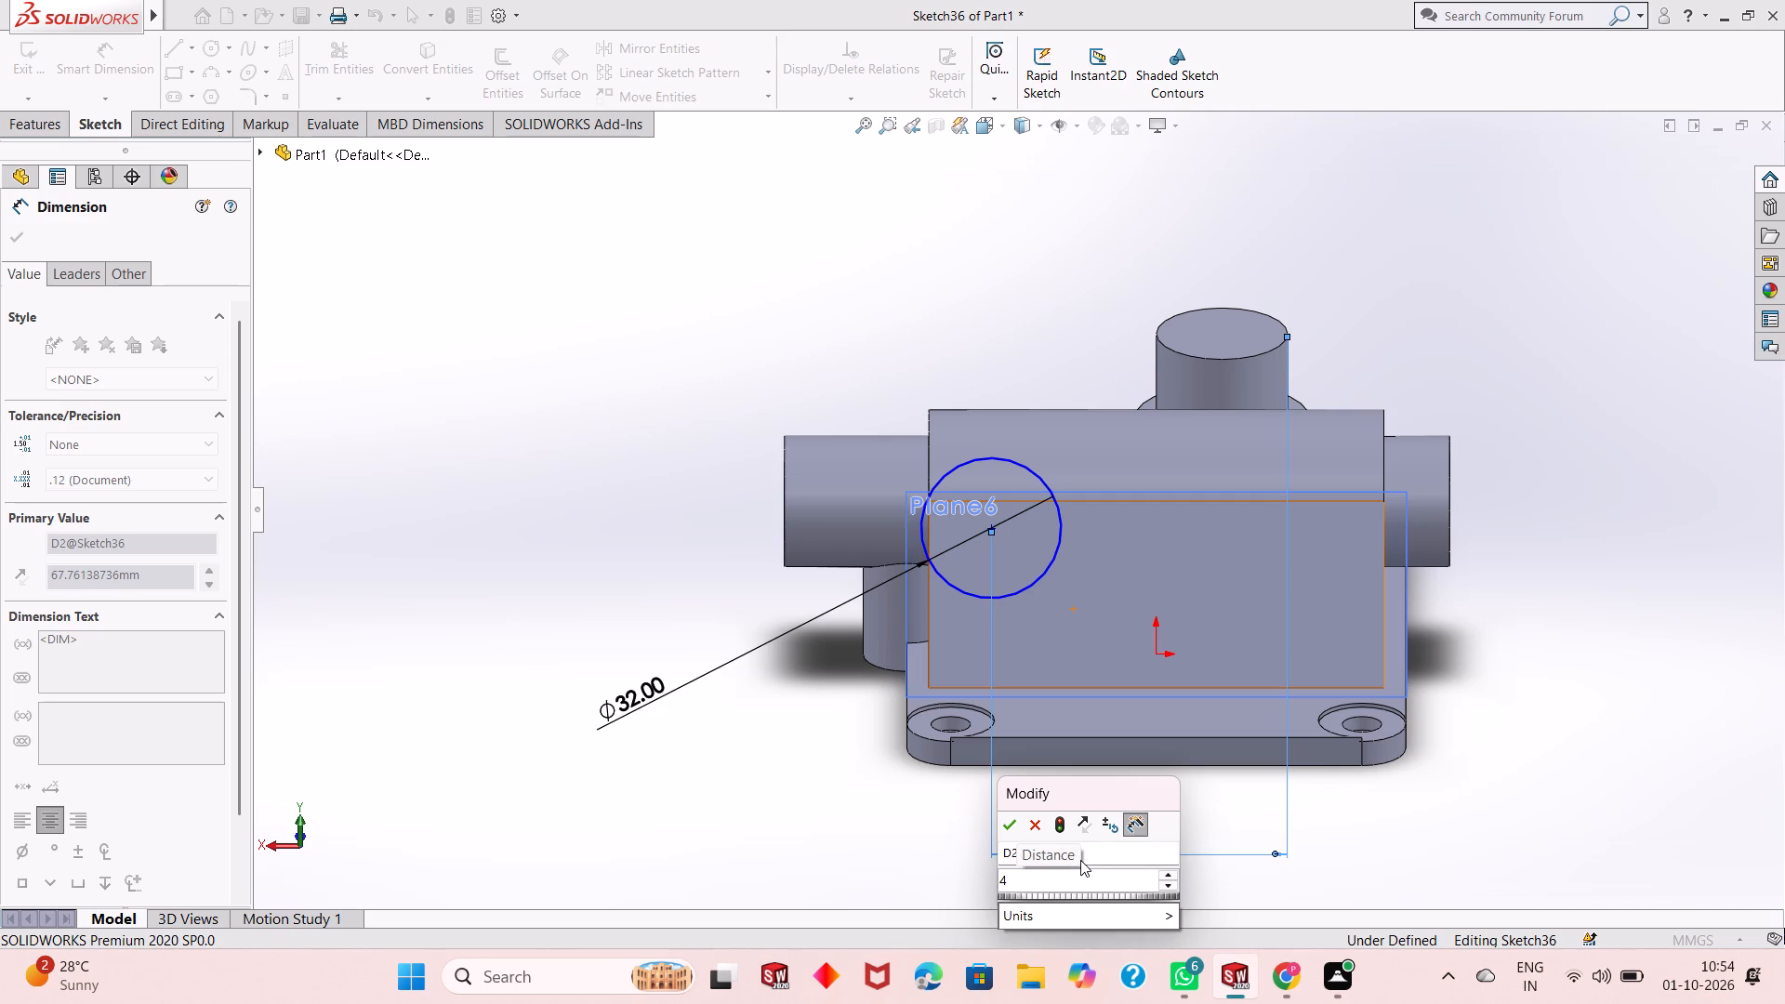
{"action": "key", "text": "6"}
{"action": "type", "text": ".5+"}
{"action": "type", "text": "15"}
{"action": "key", "text": "Return"}
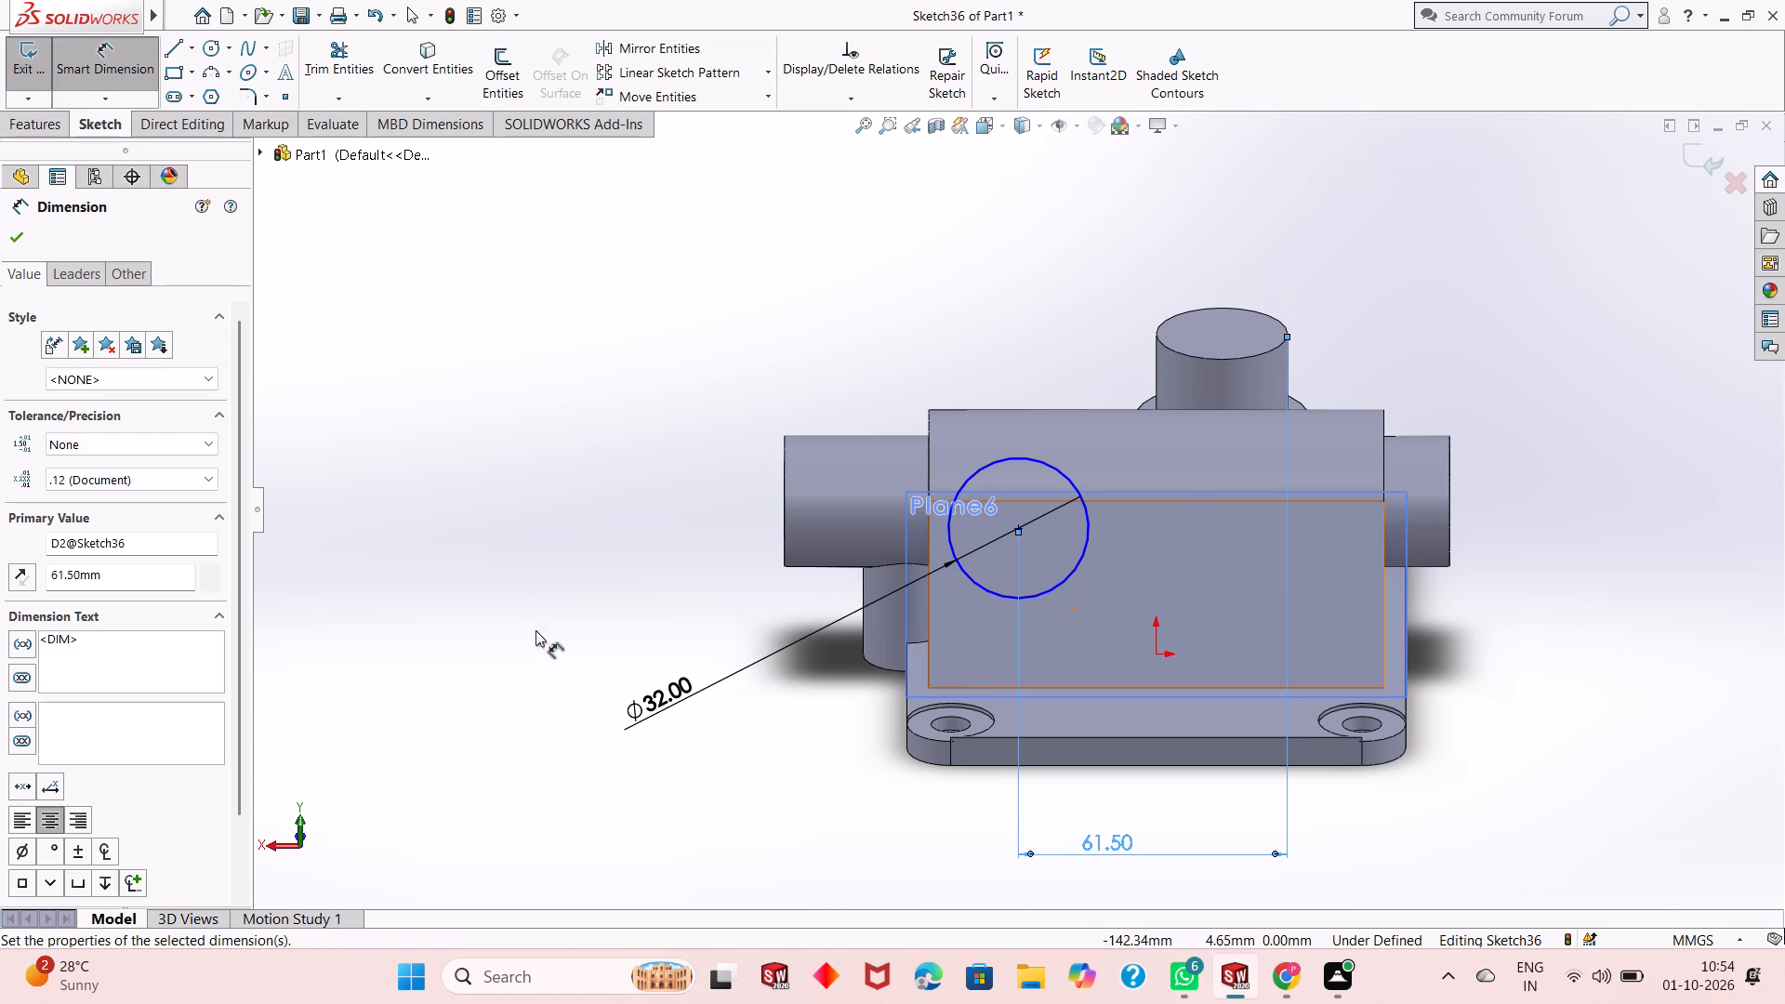
{"action": "right_click", "coordinate": [546, 606]}
{"action": "left_click", "coordinate": [586, 668]}
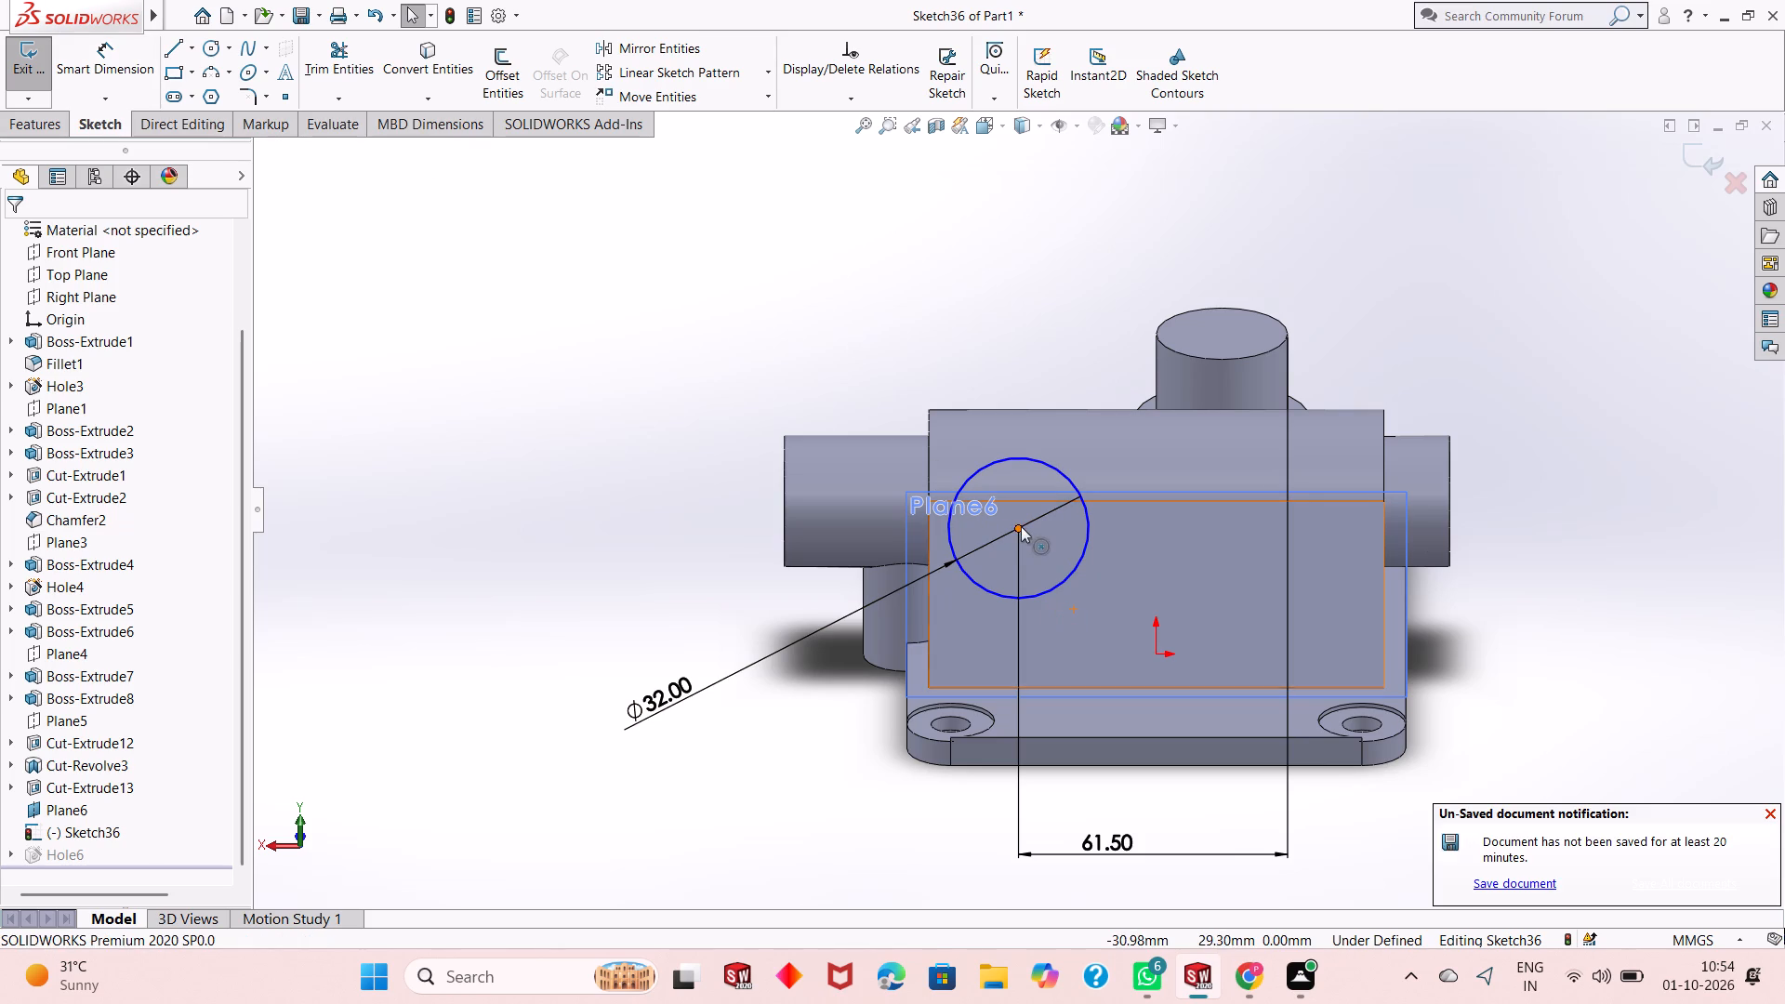
{"action": "left_click", "coordinate": [636, 480]}
Dimension the circle's centre 36 mm from the sloped face's lower edge.
{"action": "left_click", "coordinate": [117, 73]}
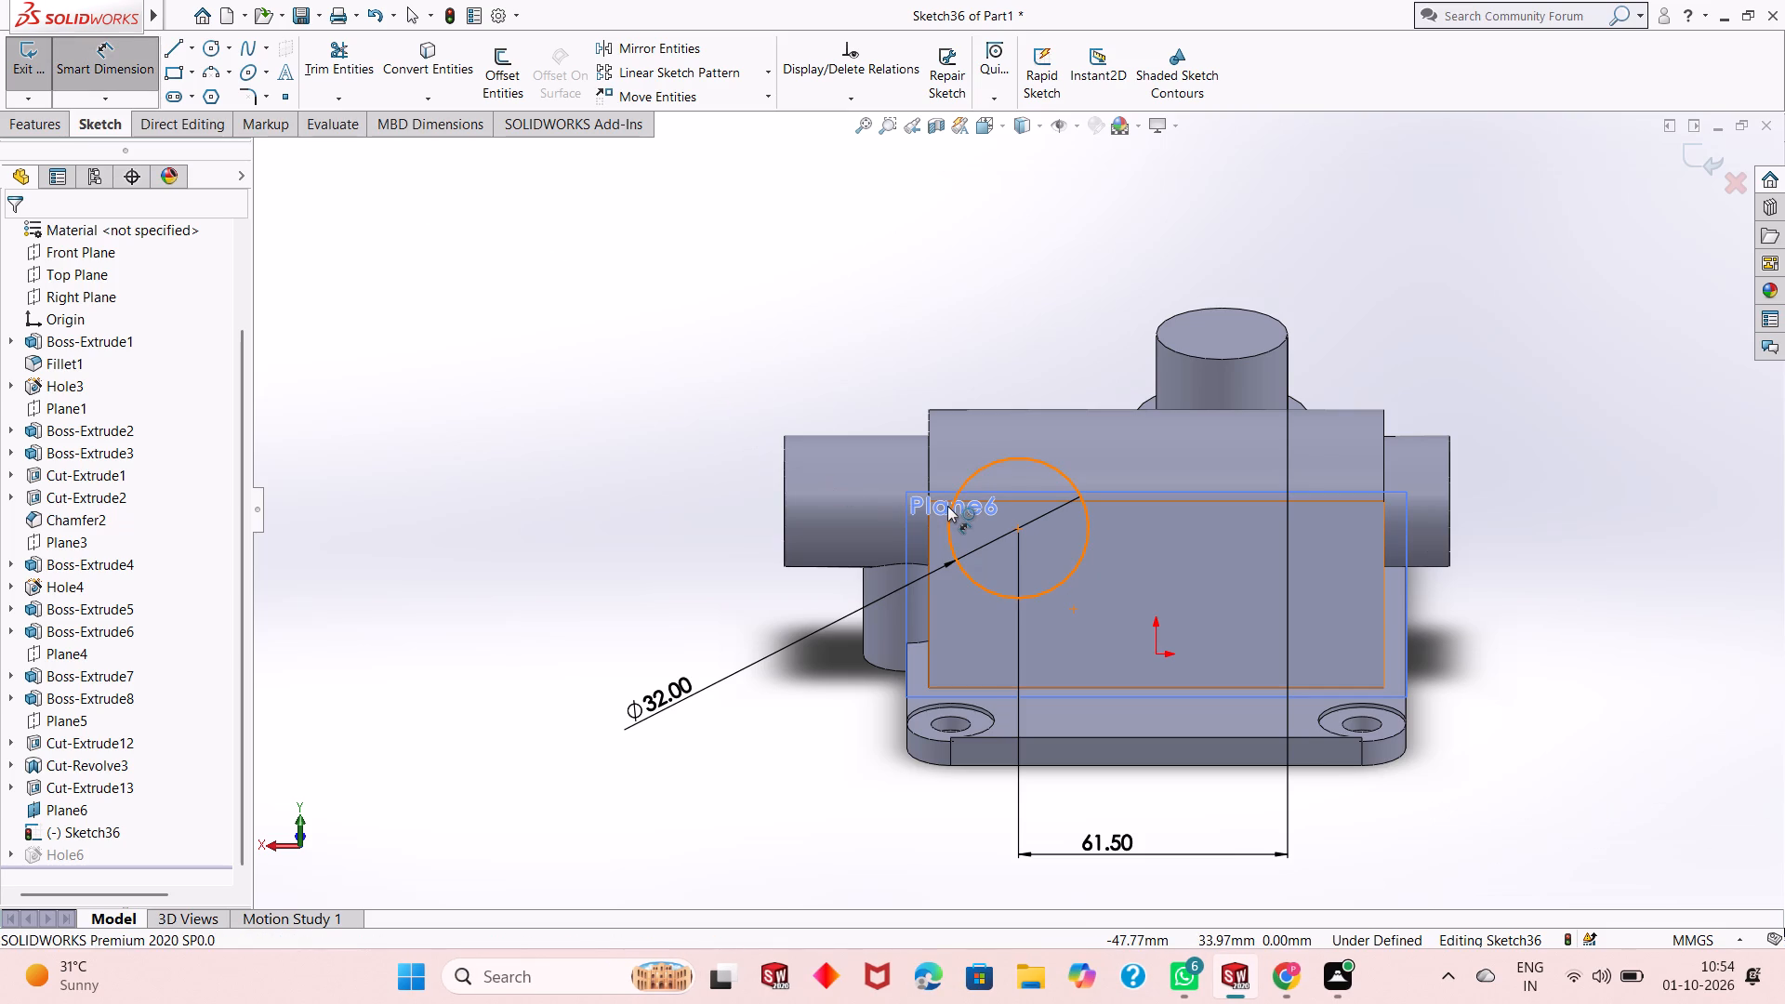
{"action": "left_click", "coordinate": [1017, 532]}
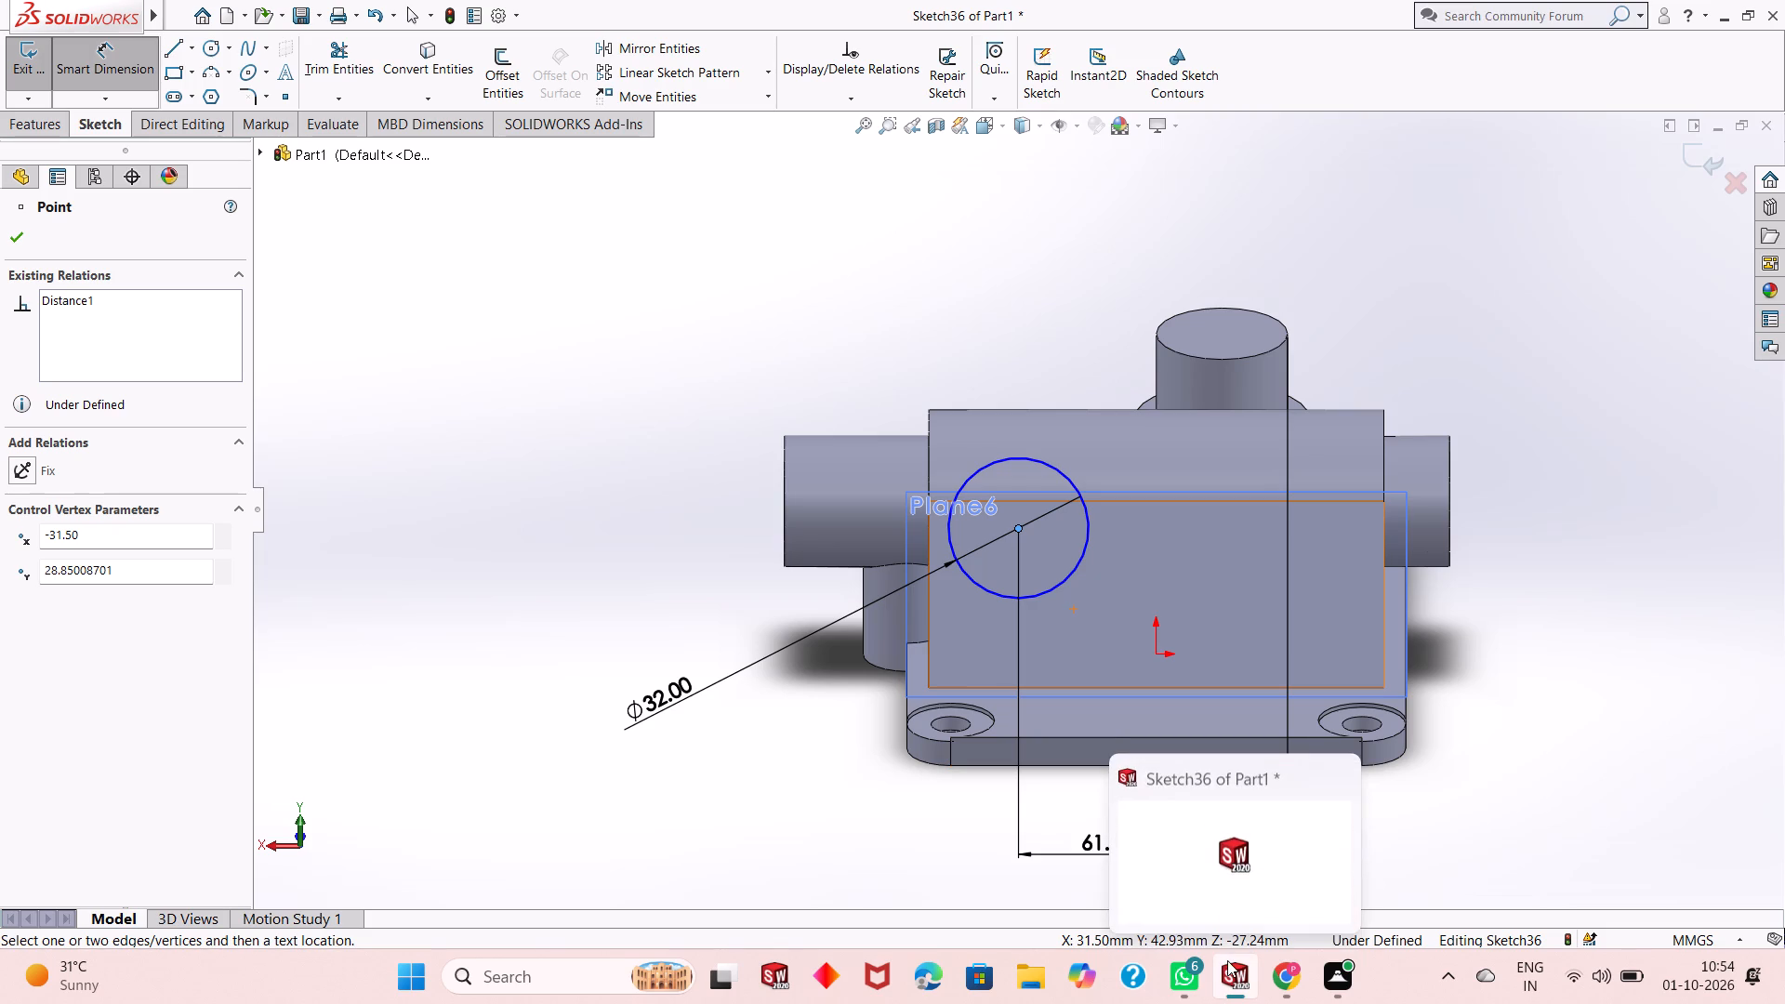
{"action": "left_click", "coordinate": [1117, 687]}
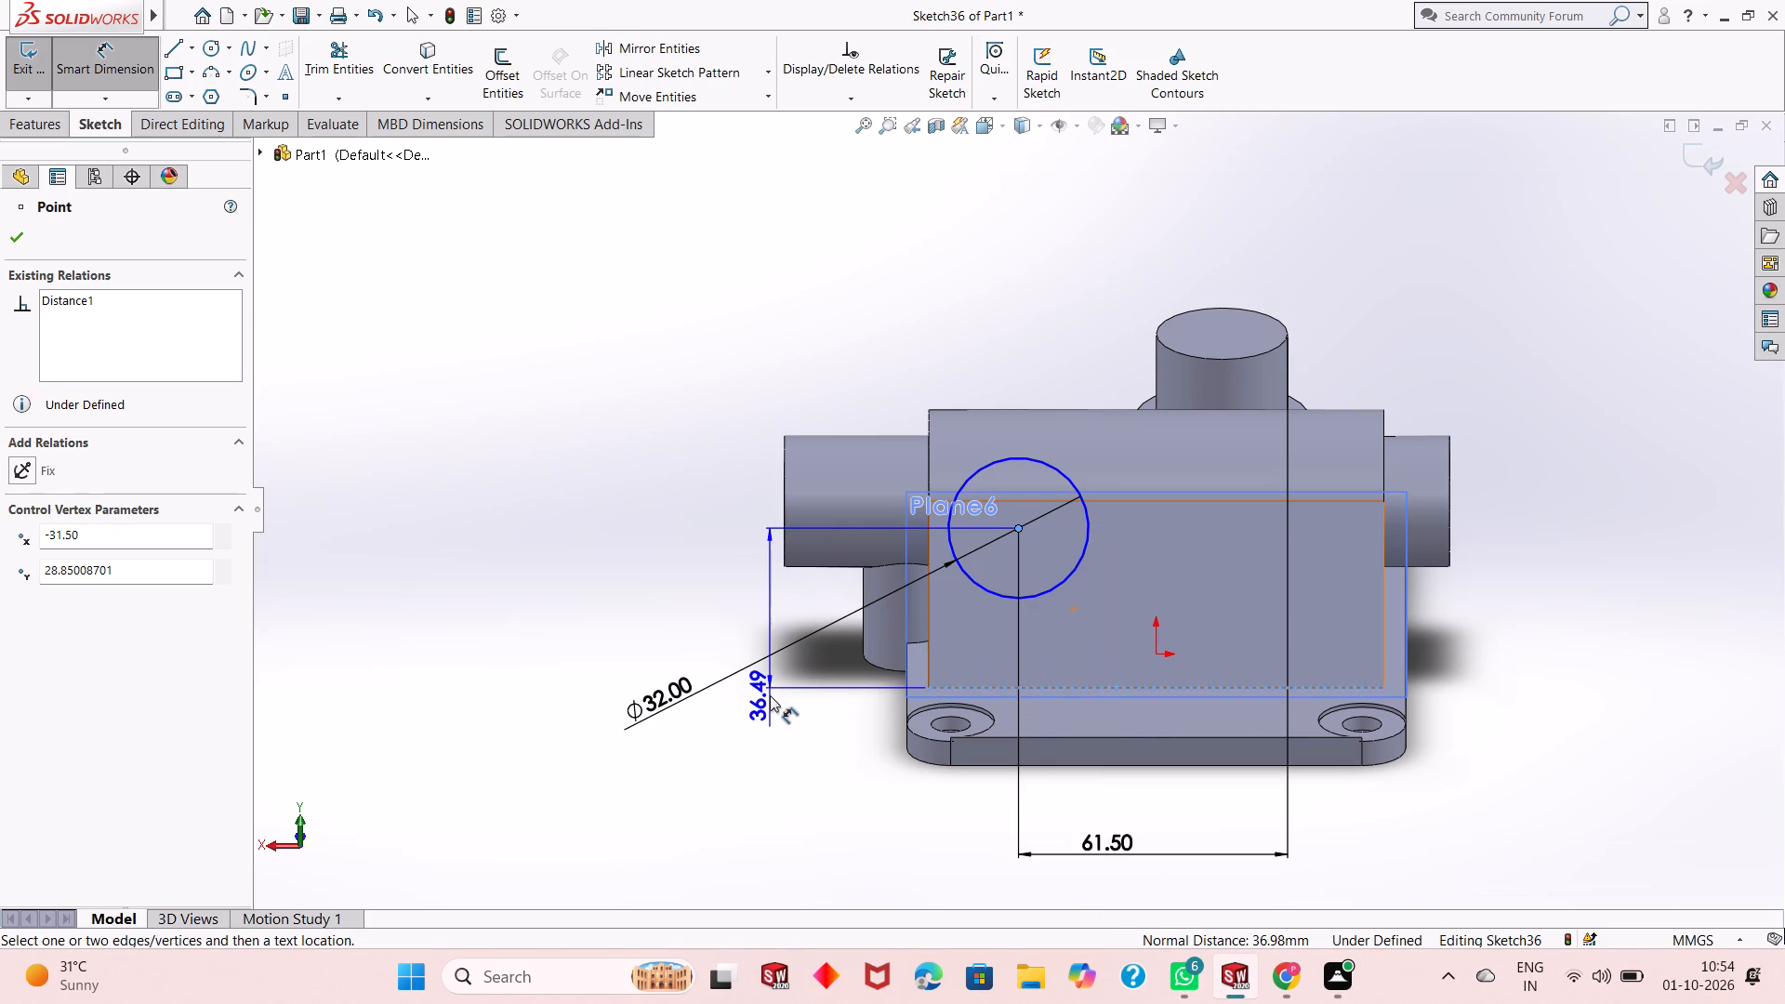
{"action": "left_click", "coordinate": [770, 695]}
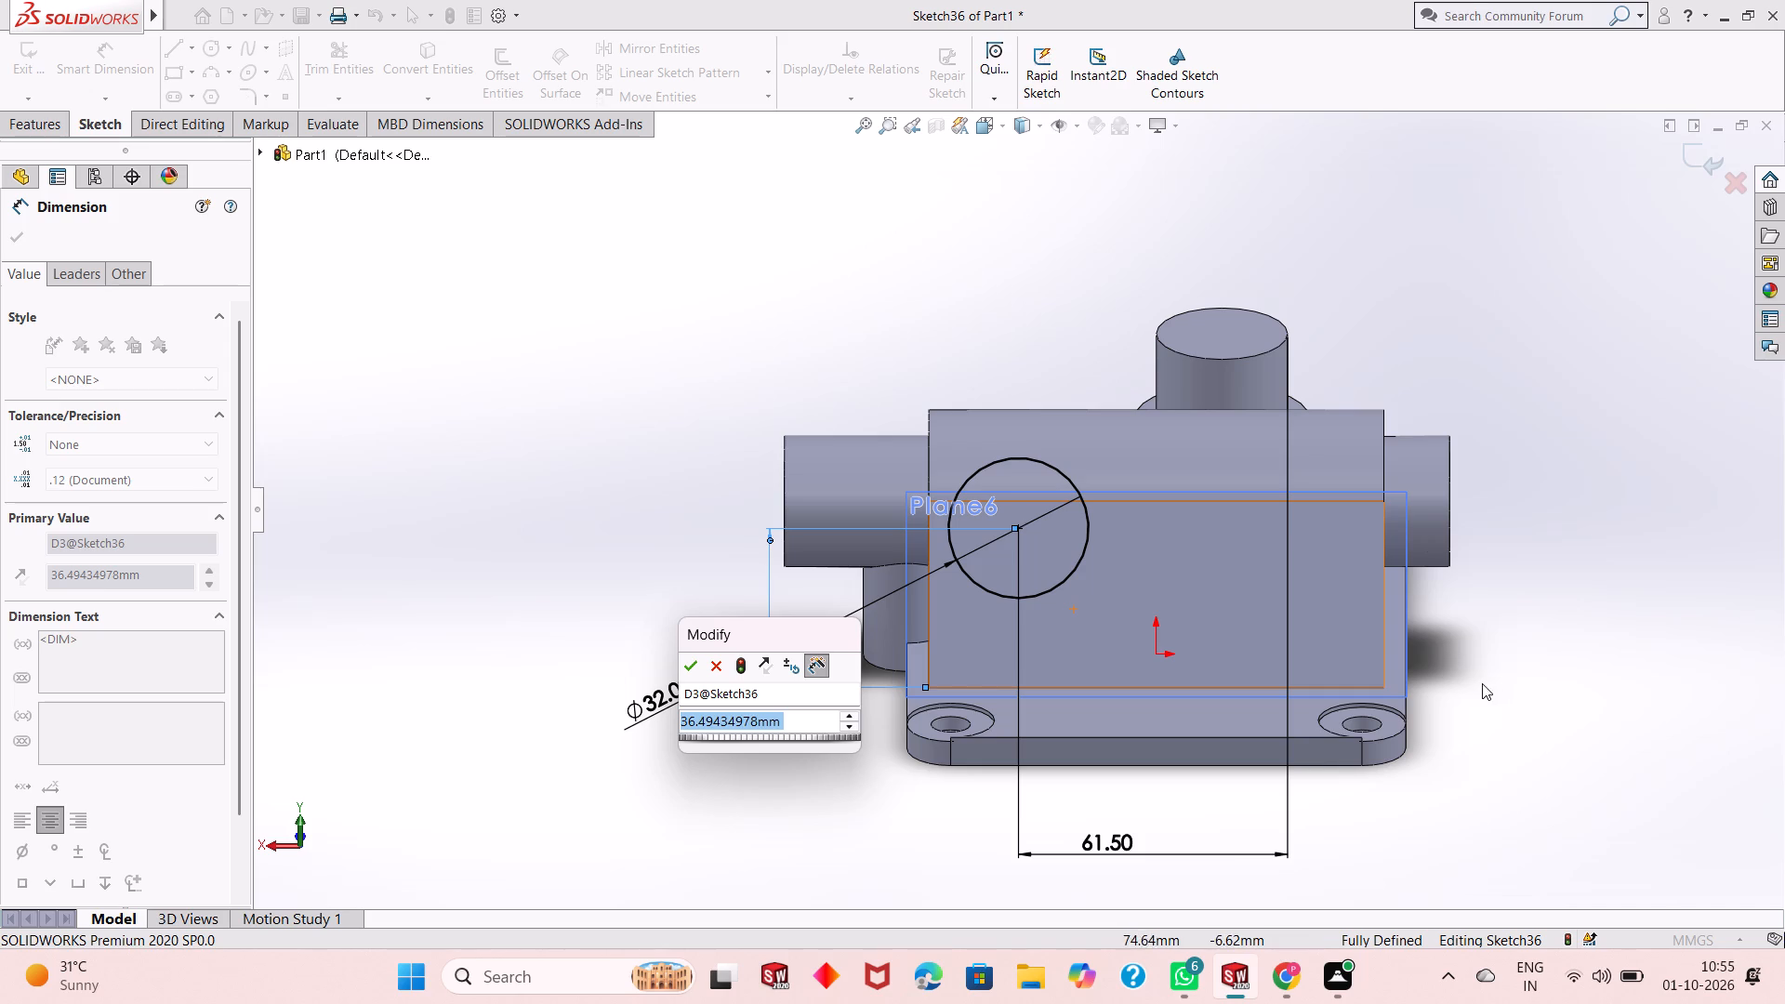
{"action": "middle_click_drag", "start_coordinate": [1482, 683], "coordinate": [1346, 719]}
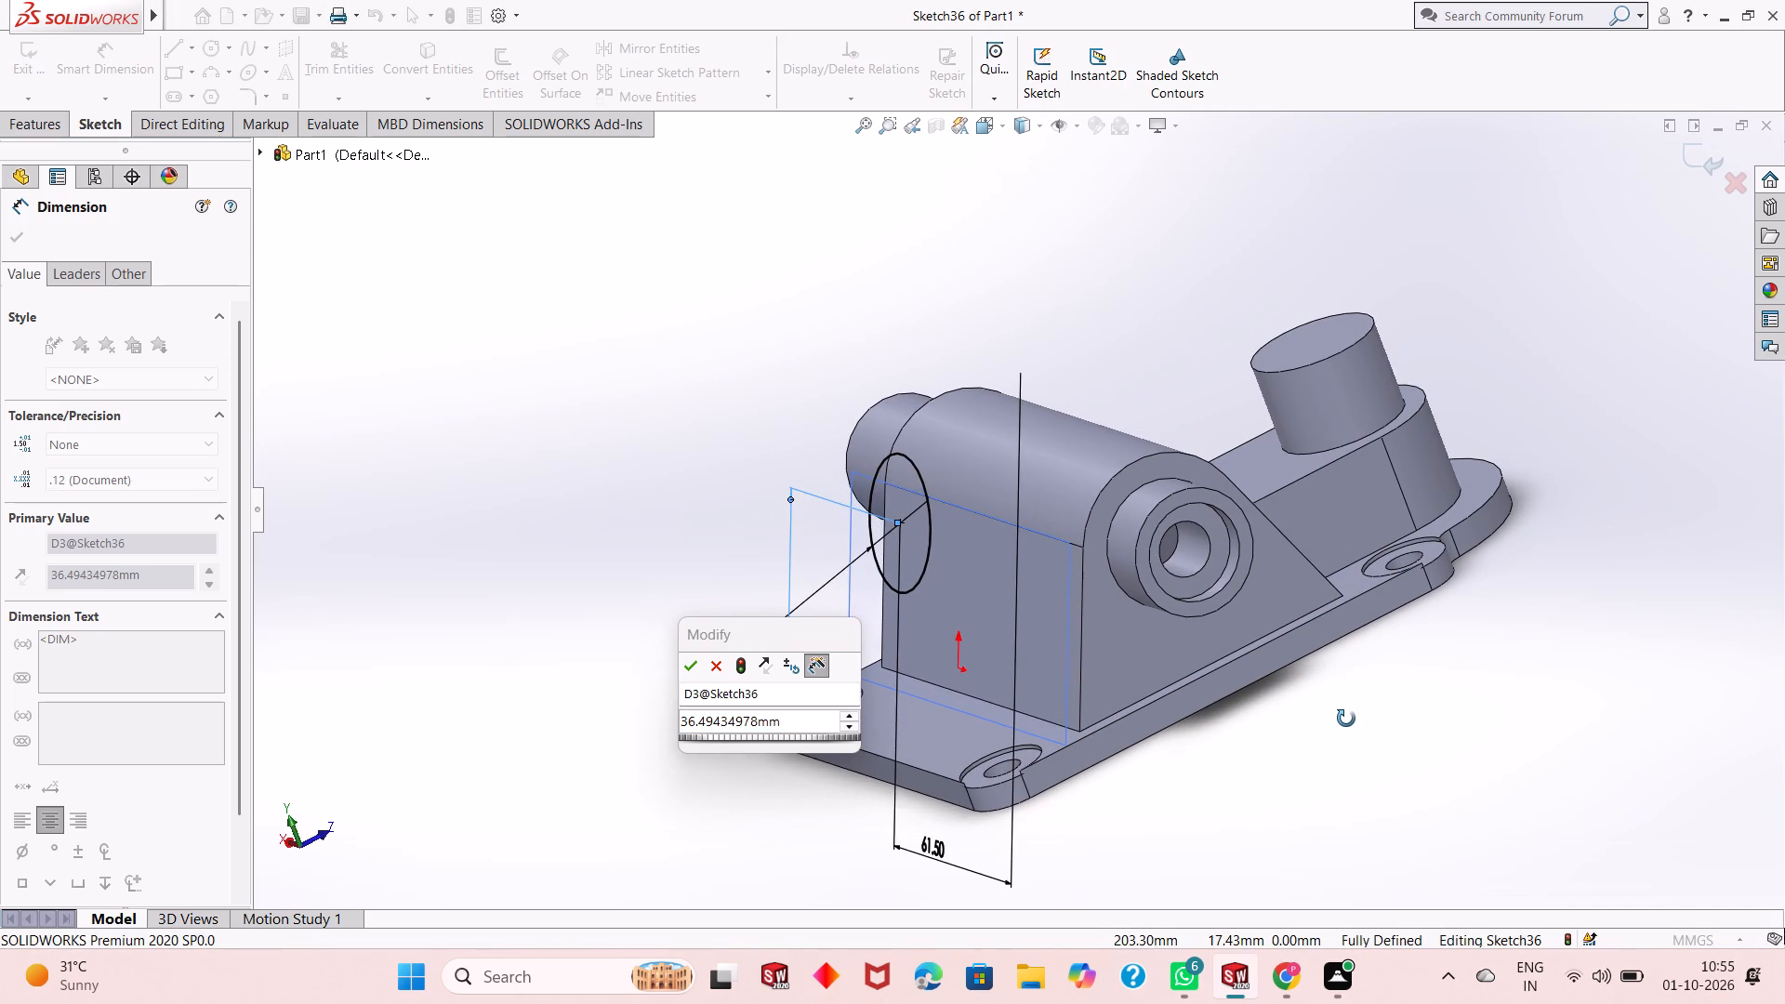
{"action": "middle_click_drag", "start_coordinate": [1346, 719], "coordinate": [1447, 677]}
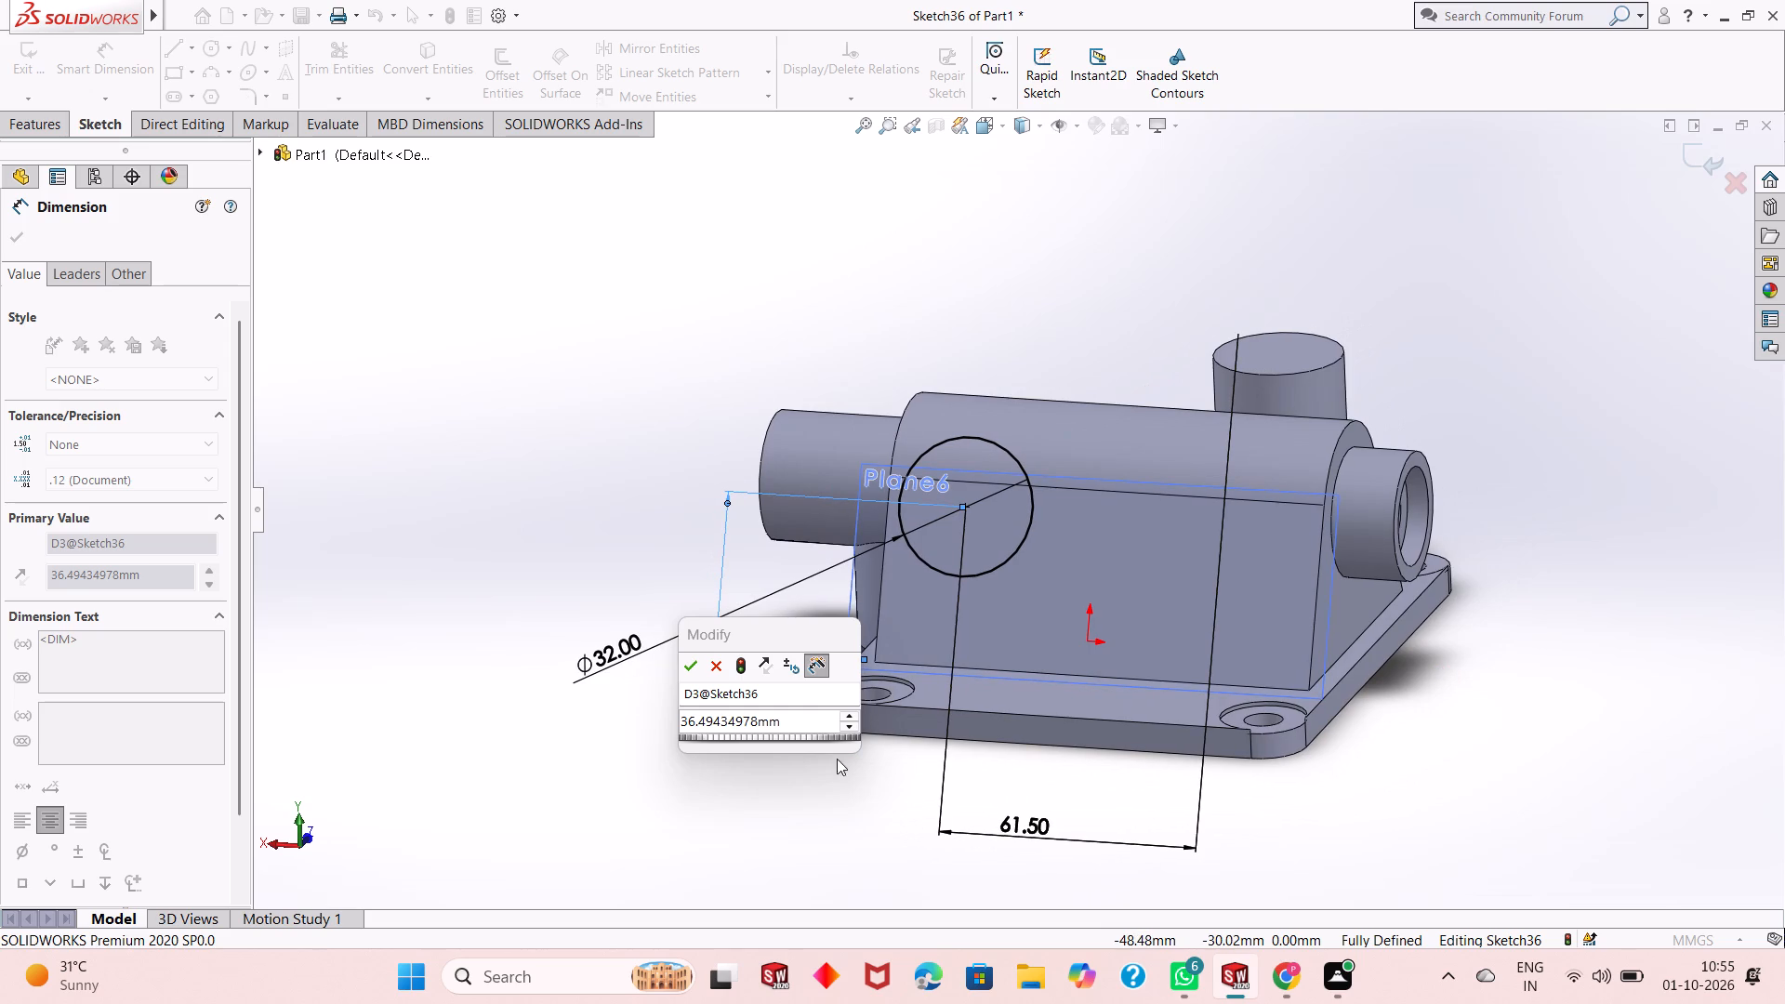
{"action": "left_click", "coordinate": [795, 716]}
{"action": "type", "text": "36"}
{"action": "key", "text": "Return"}
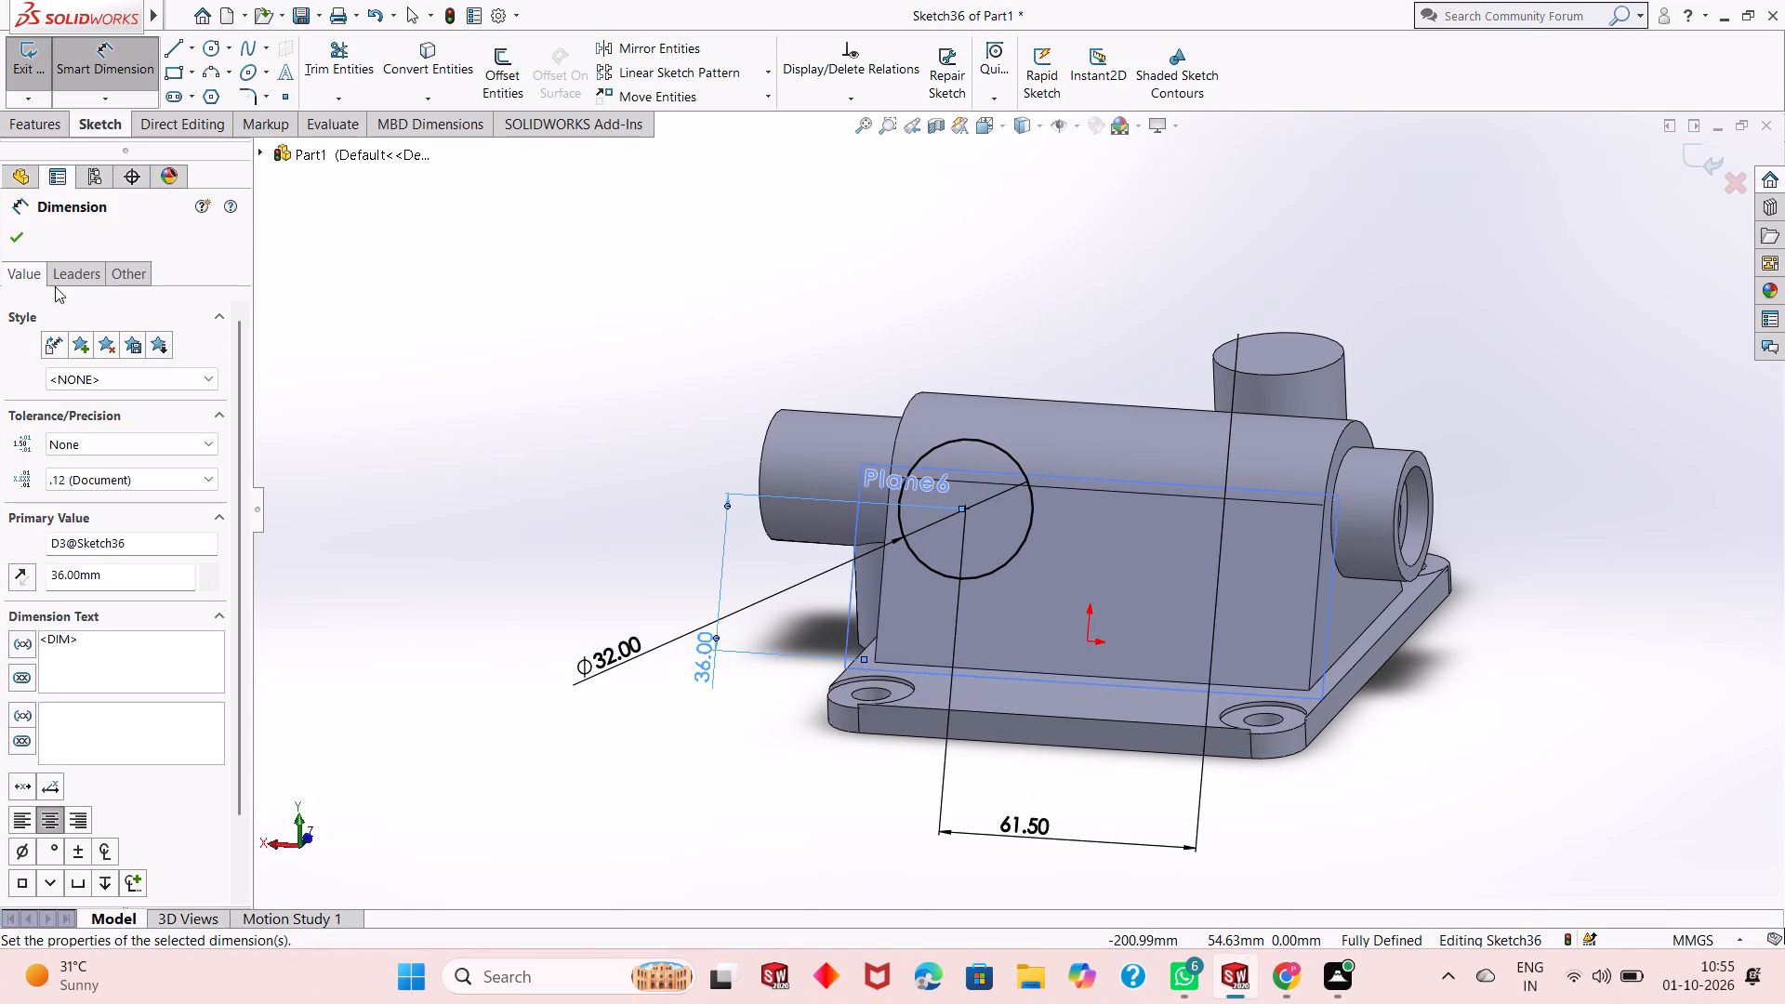
Examine how the 32 mm circle sits relative to the sloped face and bosses, face-on and from both sides.
{"action": "left_click", "coordinate": [2, 242]}
{"action": "left_click", "coordinate": [7, 241]}
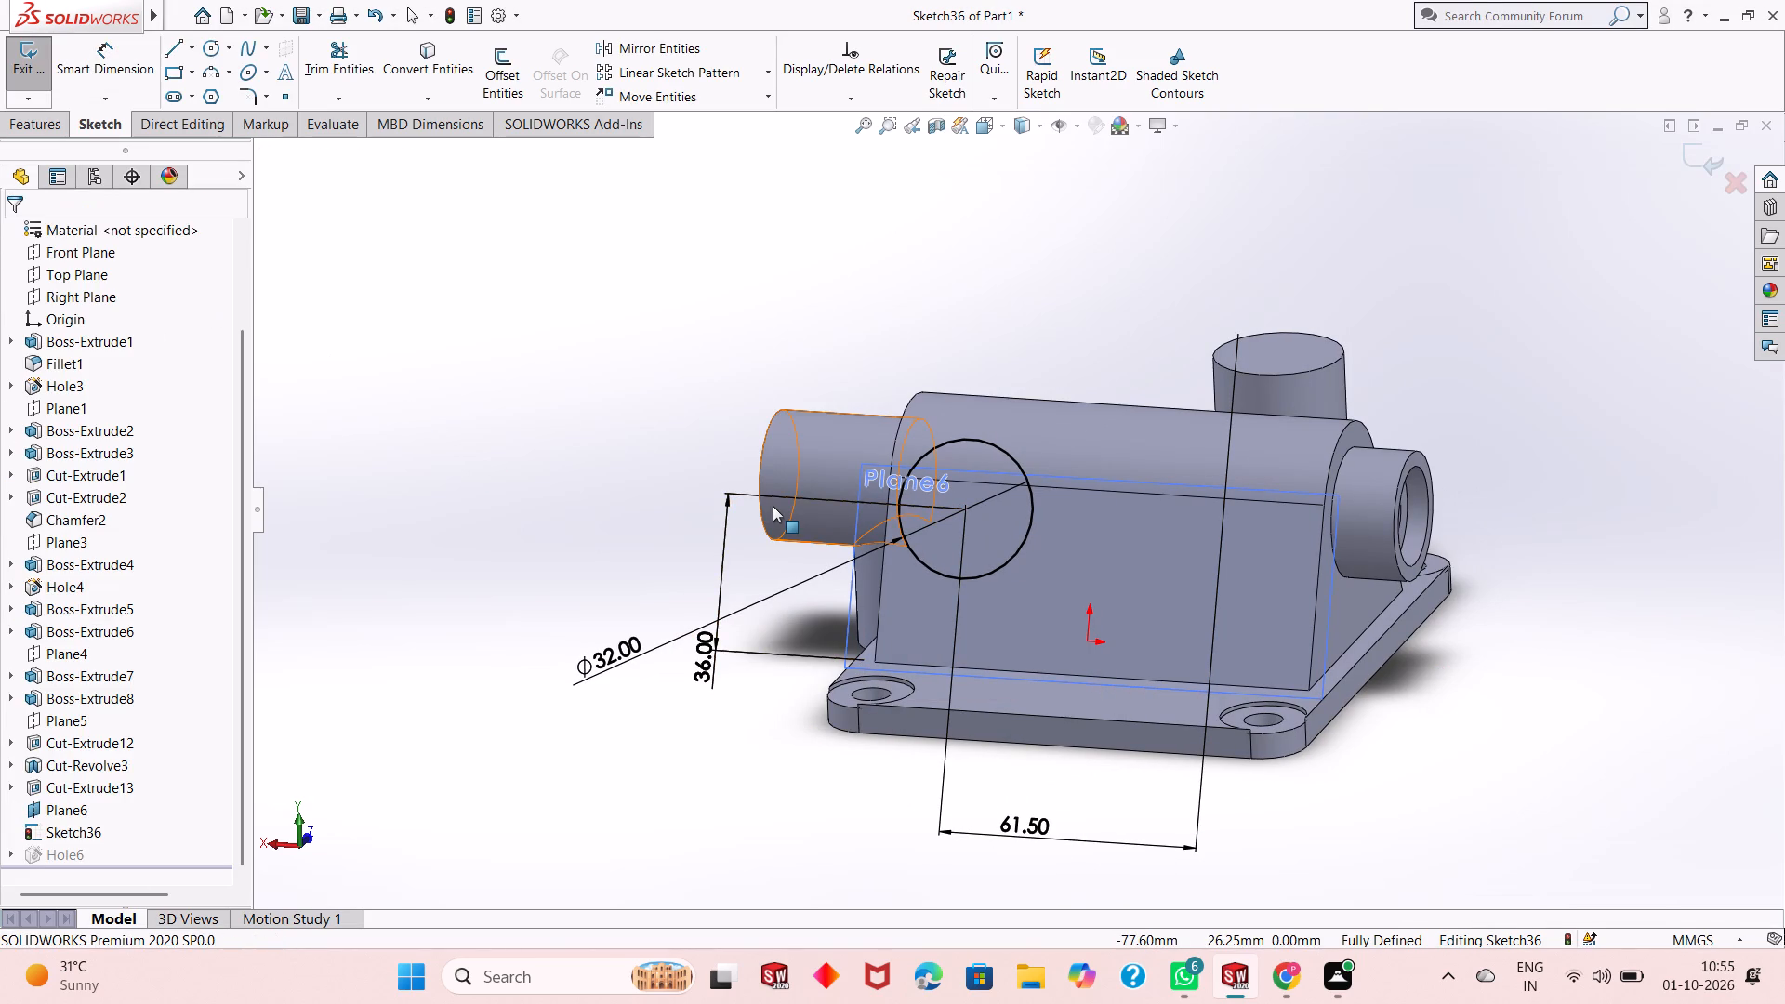
{"action": "key", "text": "ctrl+8"}
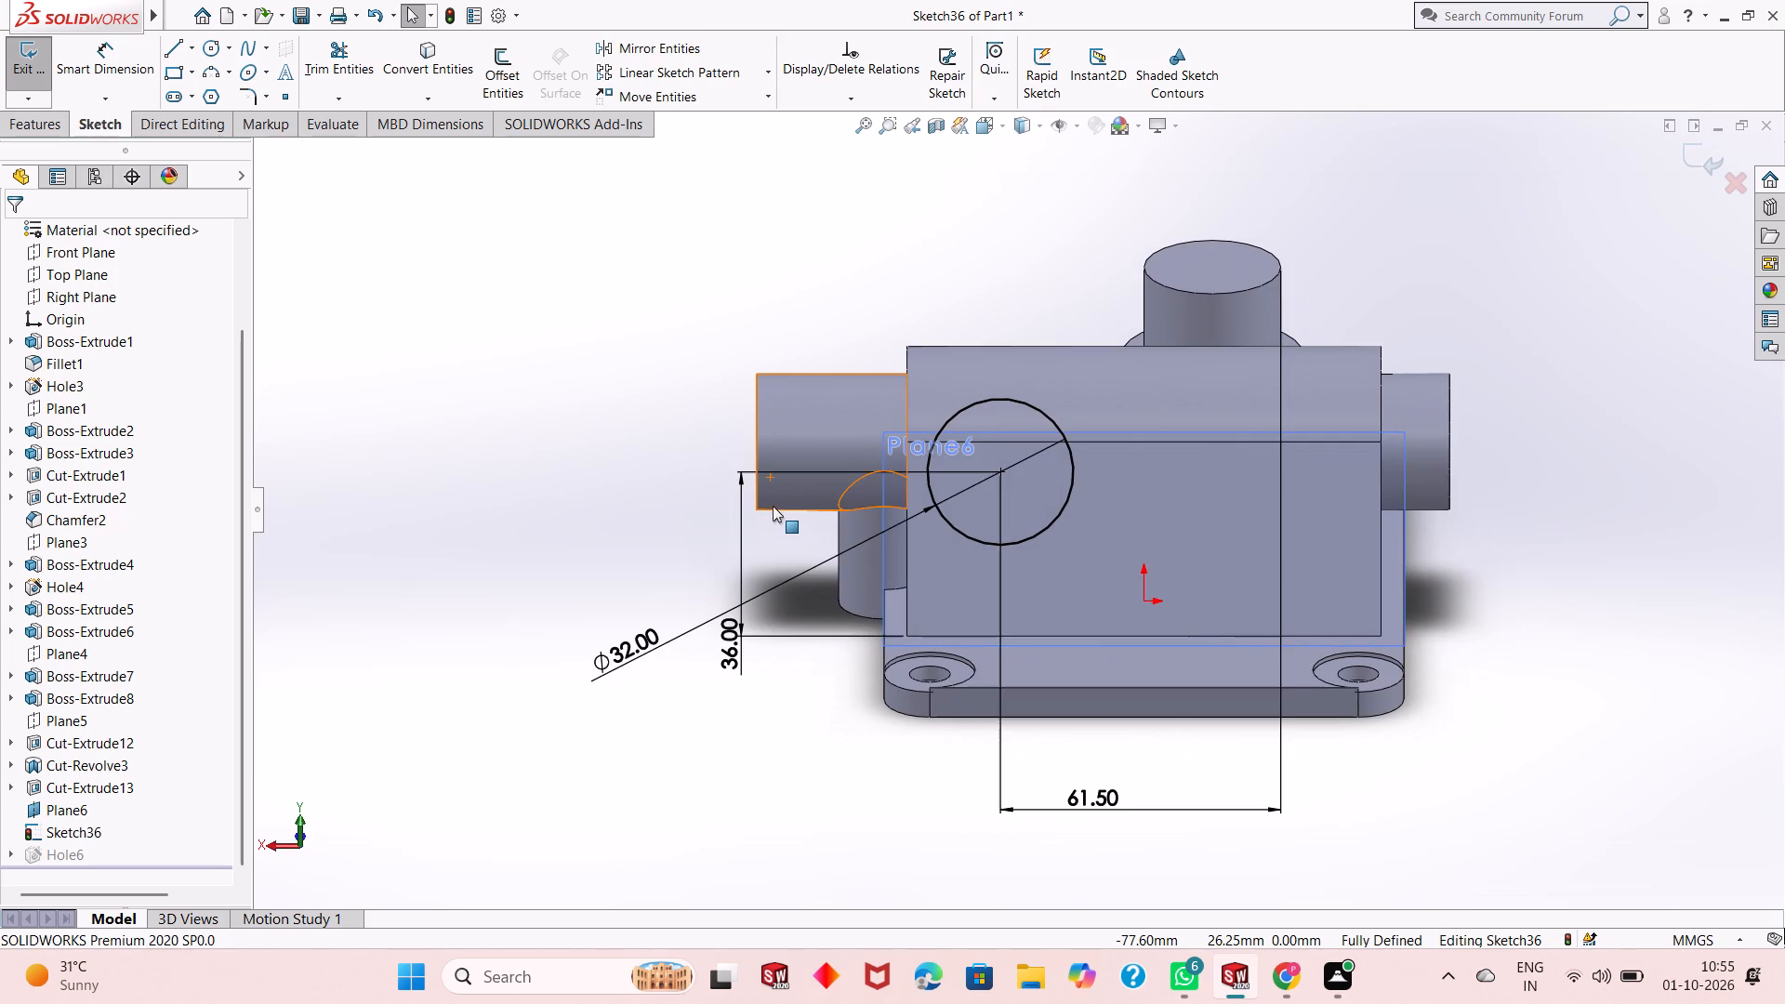
{"action": "scroll", "coordinate": [926, 487], "scroll_direction": "down", "scroll_amount": 3}
{"action": "scroll", "coordinate": [1034, 492], "scroll_direction": "down", "scroll_amount": 1}
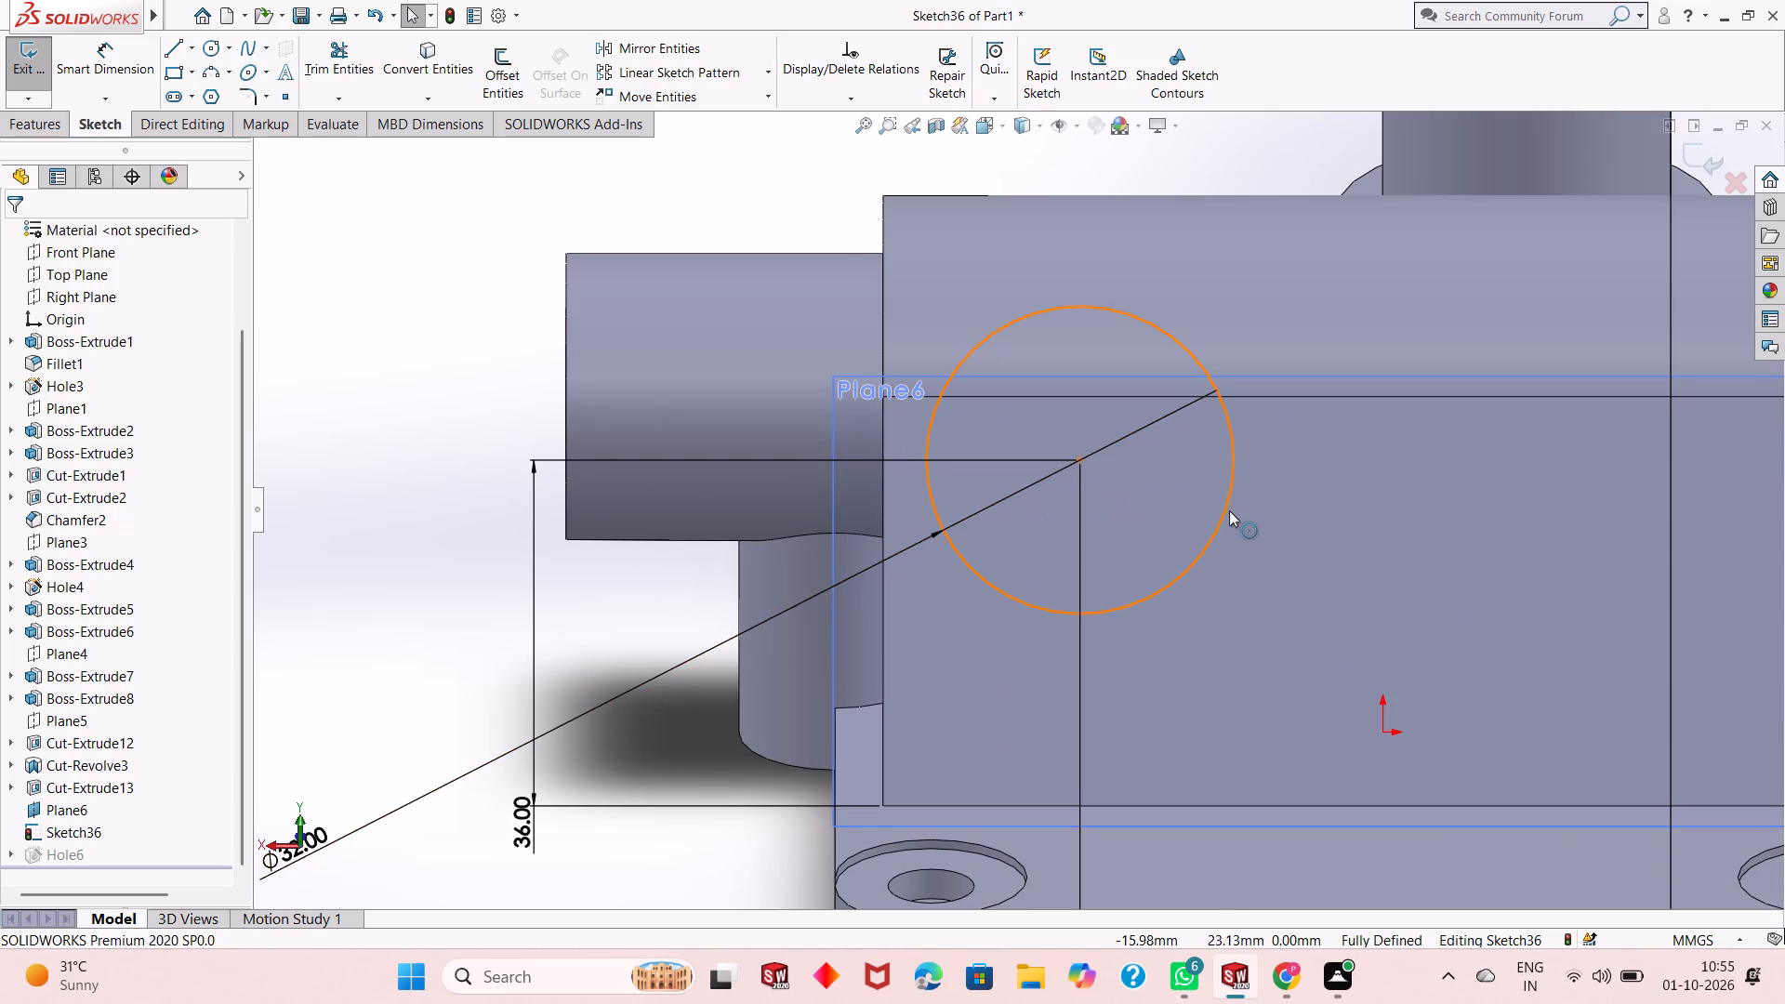
{"action": "scroll", "coordinate": [1230, 515], "scroll_direction": "down", "scroll_amount": 1}
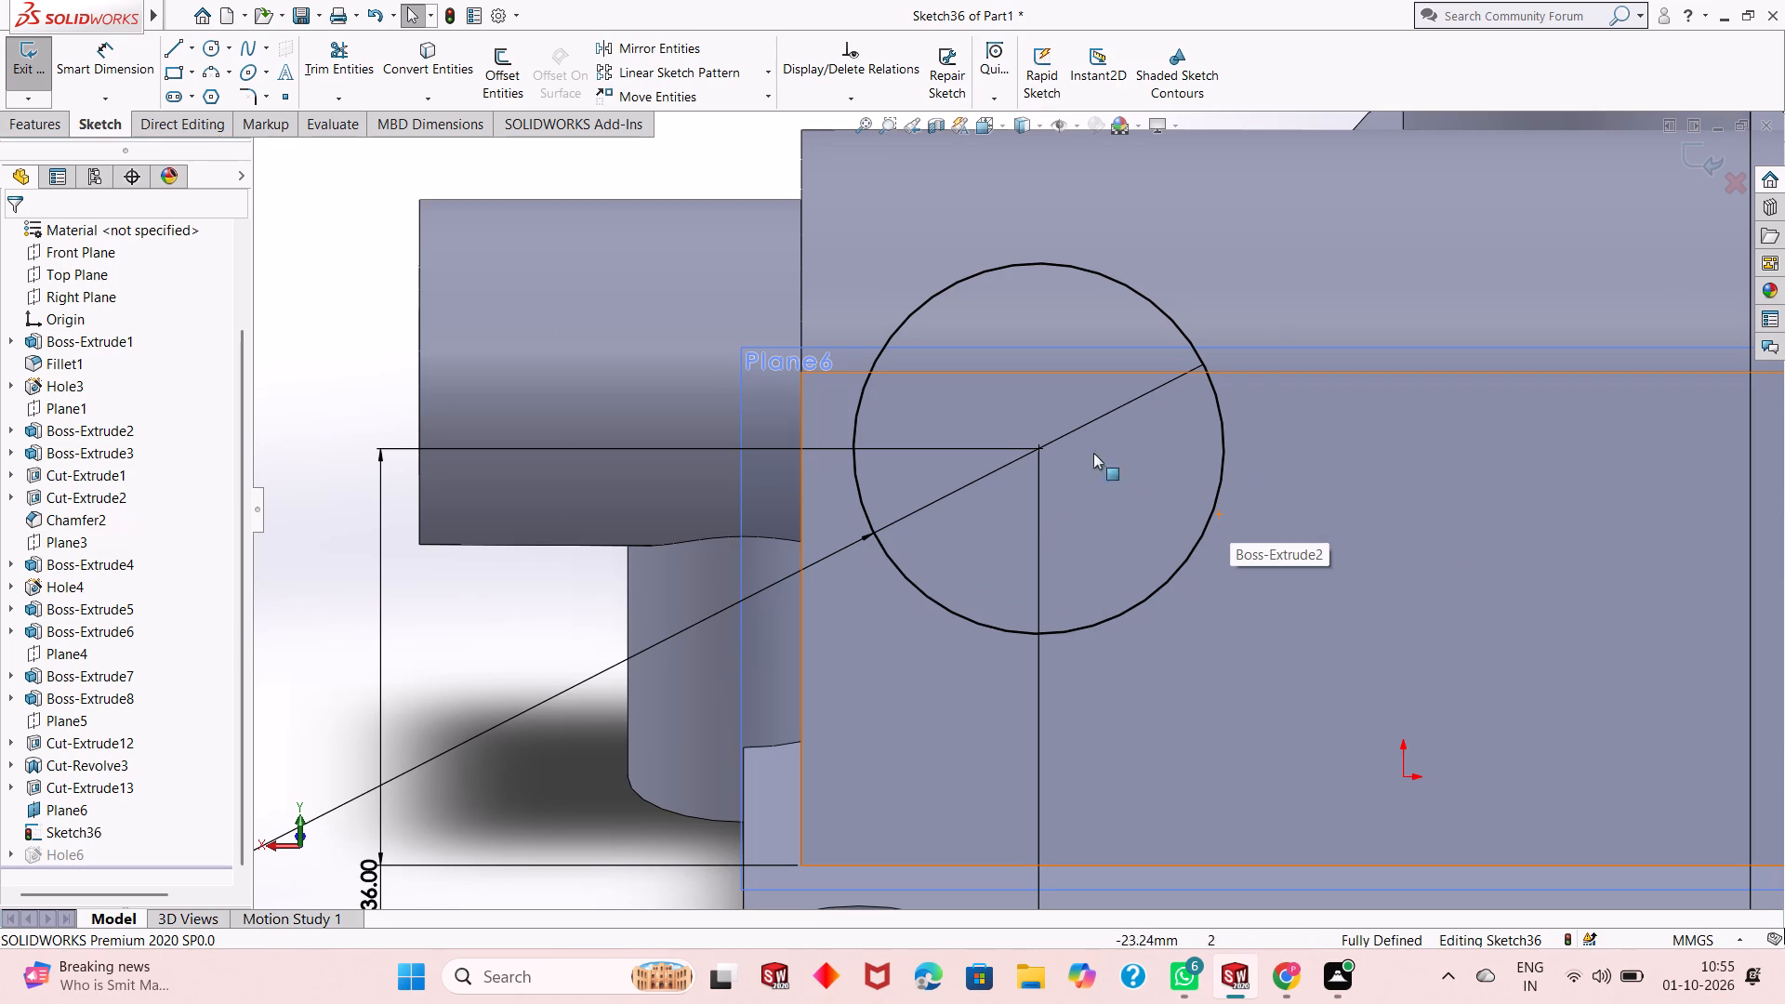
{"action": "scroll", "coordinate": [1007, 452], "scroll_direction": "down", "scroll_amount": 1}
{"action": "scroll", "coordinate": [1035, 523], "scroll_direction": "up", "scroll_amount": 1}
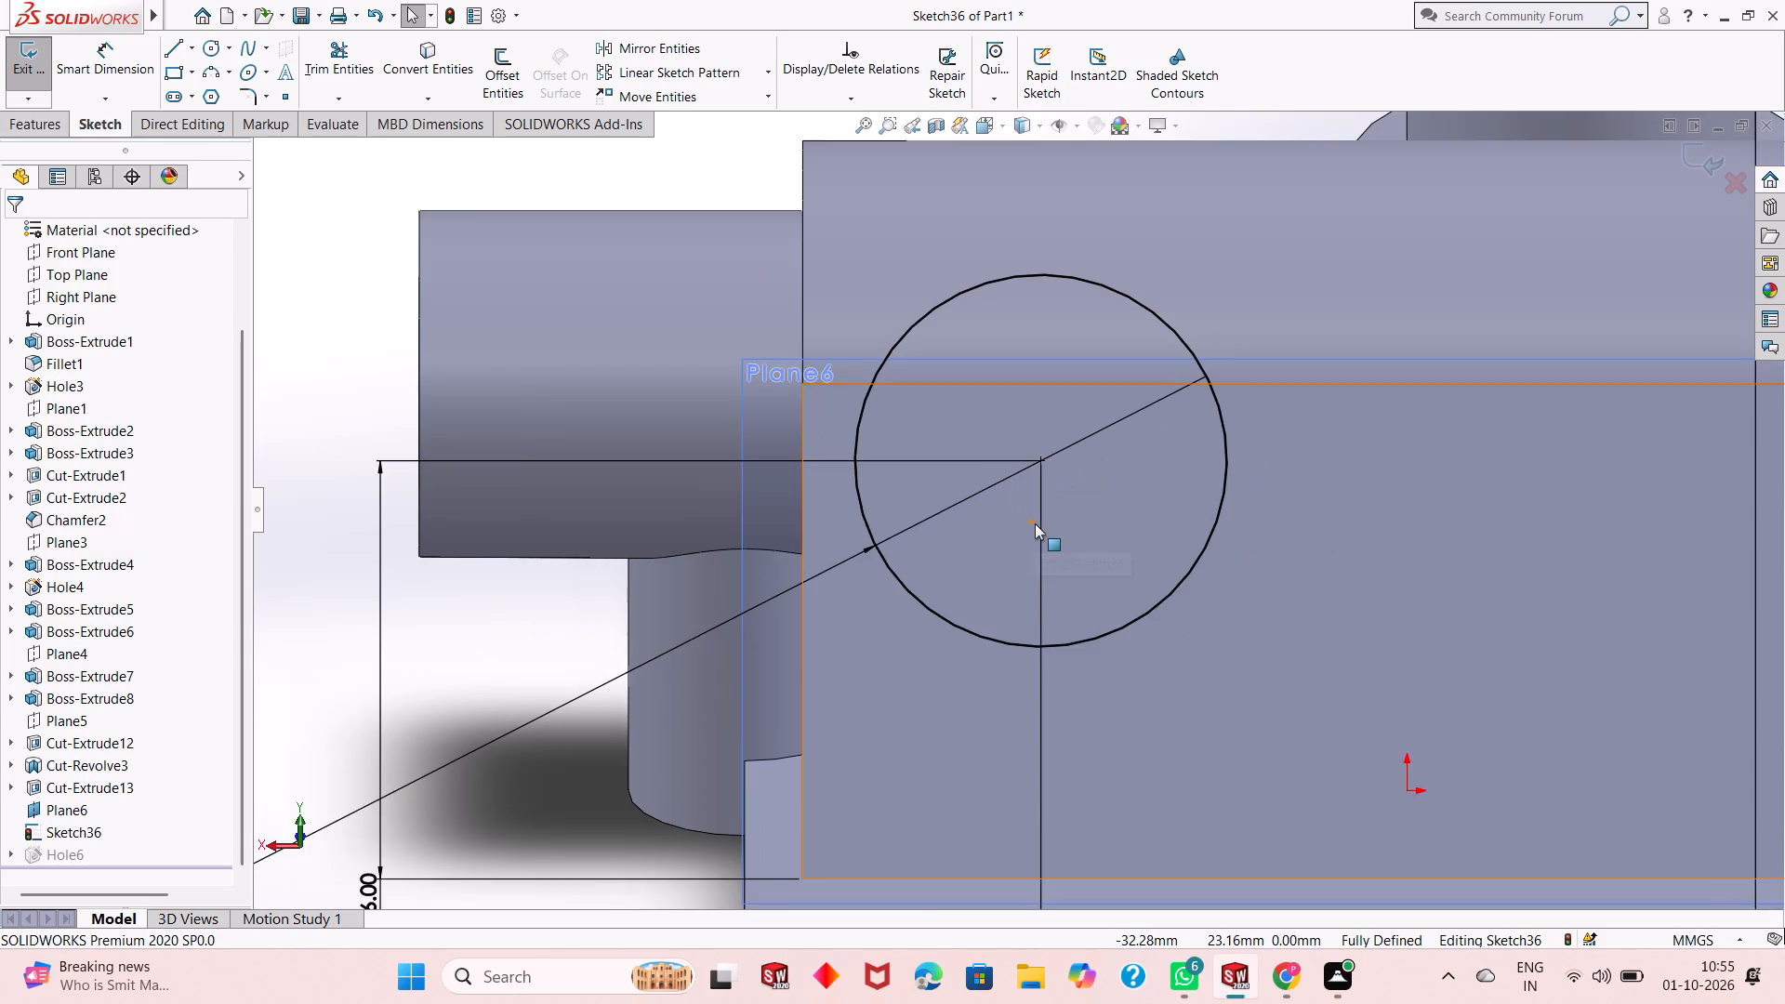
{"action": "scroll", "coordinate": [1035, 523], "scroll_direction": "up", "scroll_amount": 1}
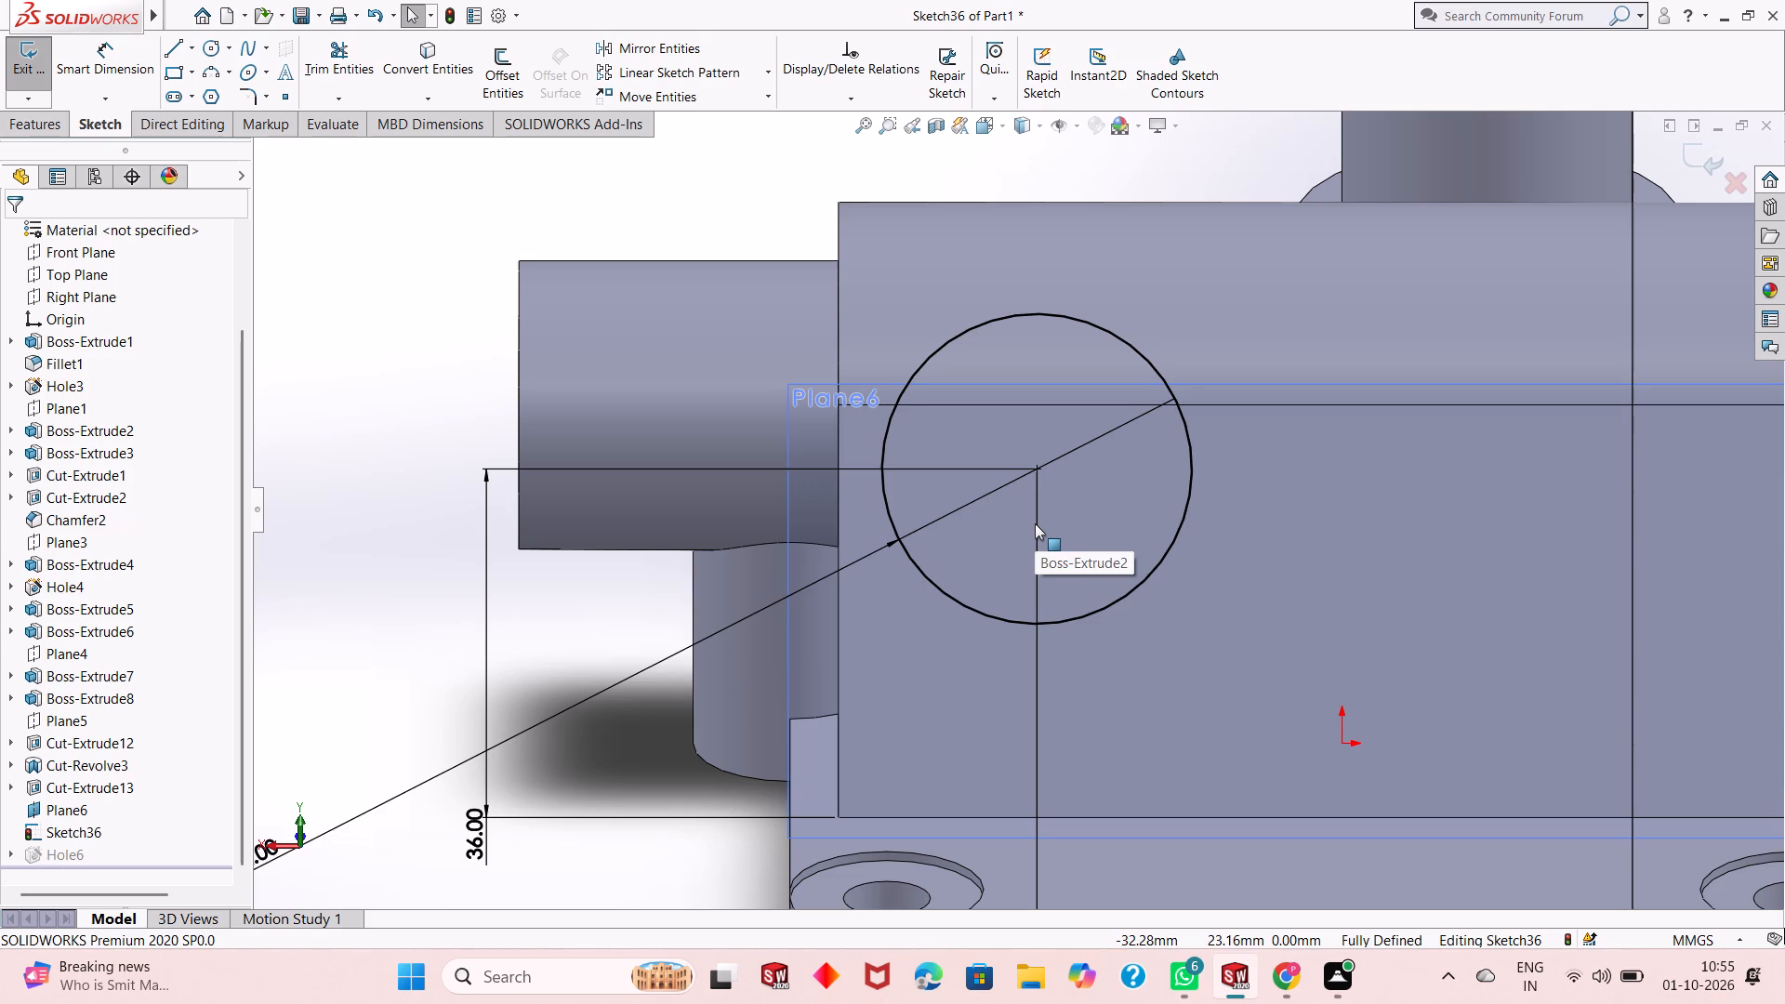
{"action": "scroll", "coordinate": [1035, 523], "scroll_direction": "down", "scroll_amount": 1}
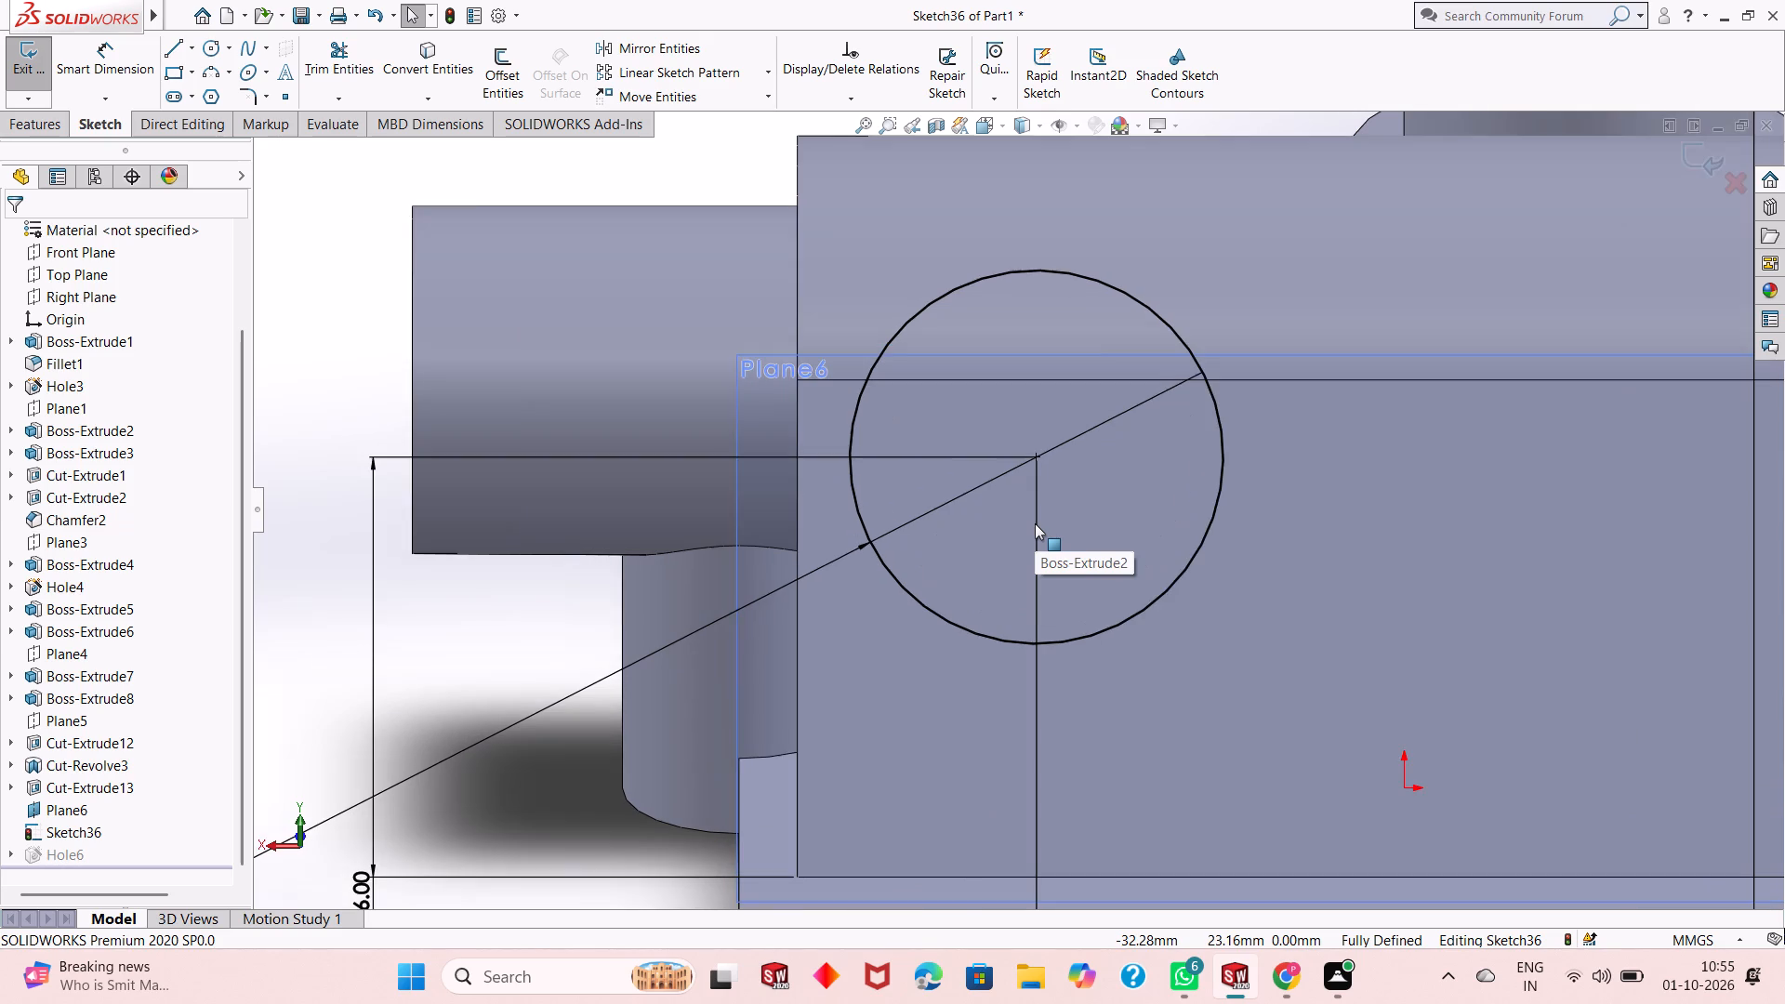
{"action": "scroll", "coordinate": [1033, 523], "scroll_direction": "up", "scroll_amount": 1}
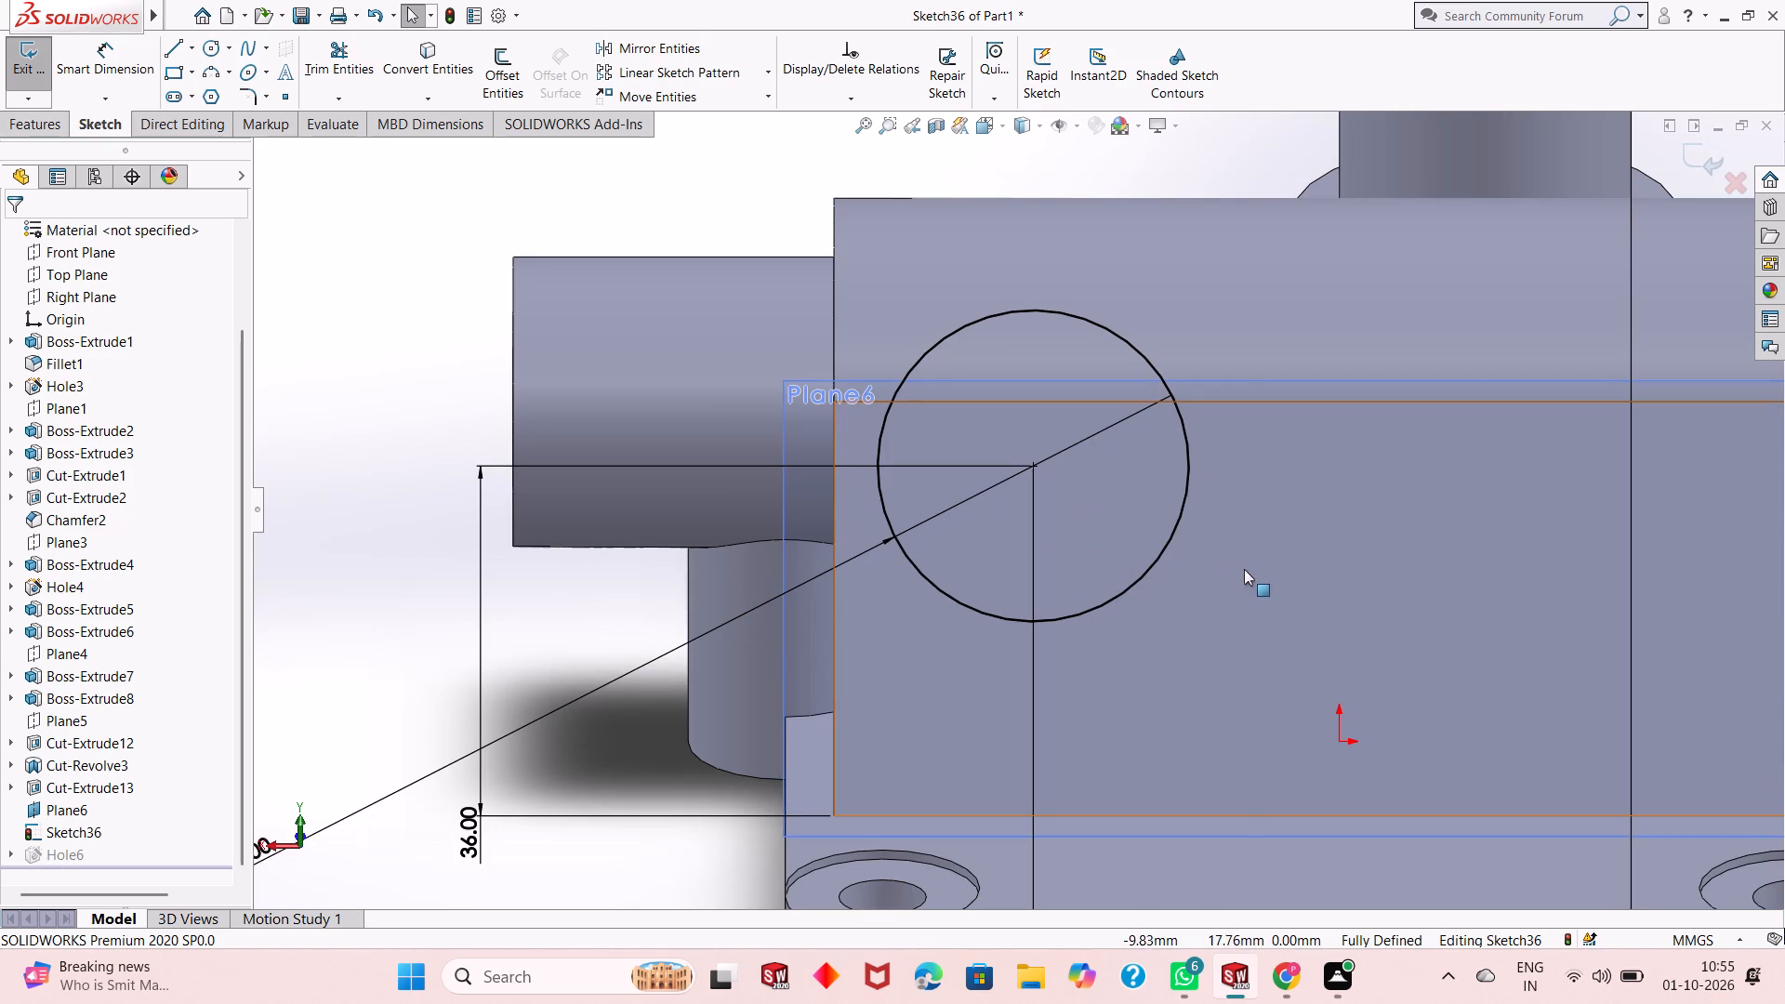
{"action": "middle_click_drag", "start_coordinate": [1264, 582], "coordinate": [1149, 580]}
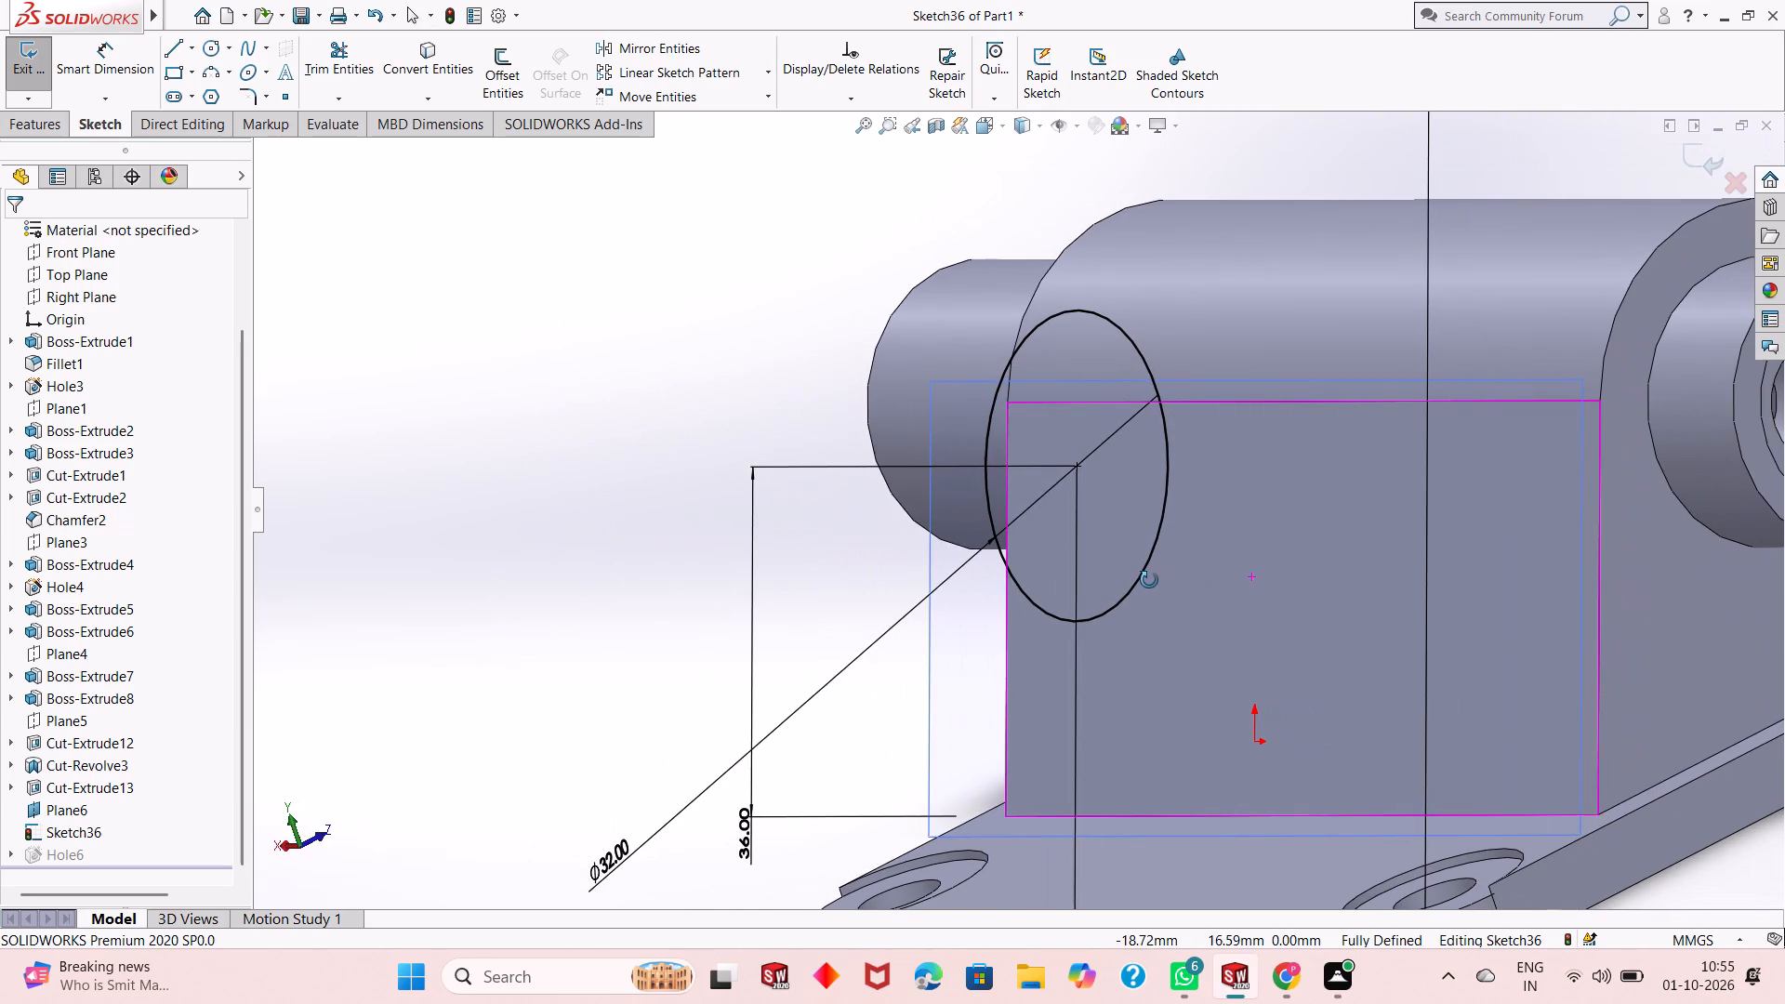
{"action": "middle_click_drag", "start_coordinate": [1149, 580], "coordinate": [1131, 584]}
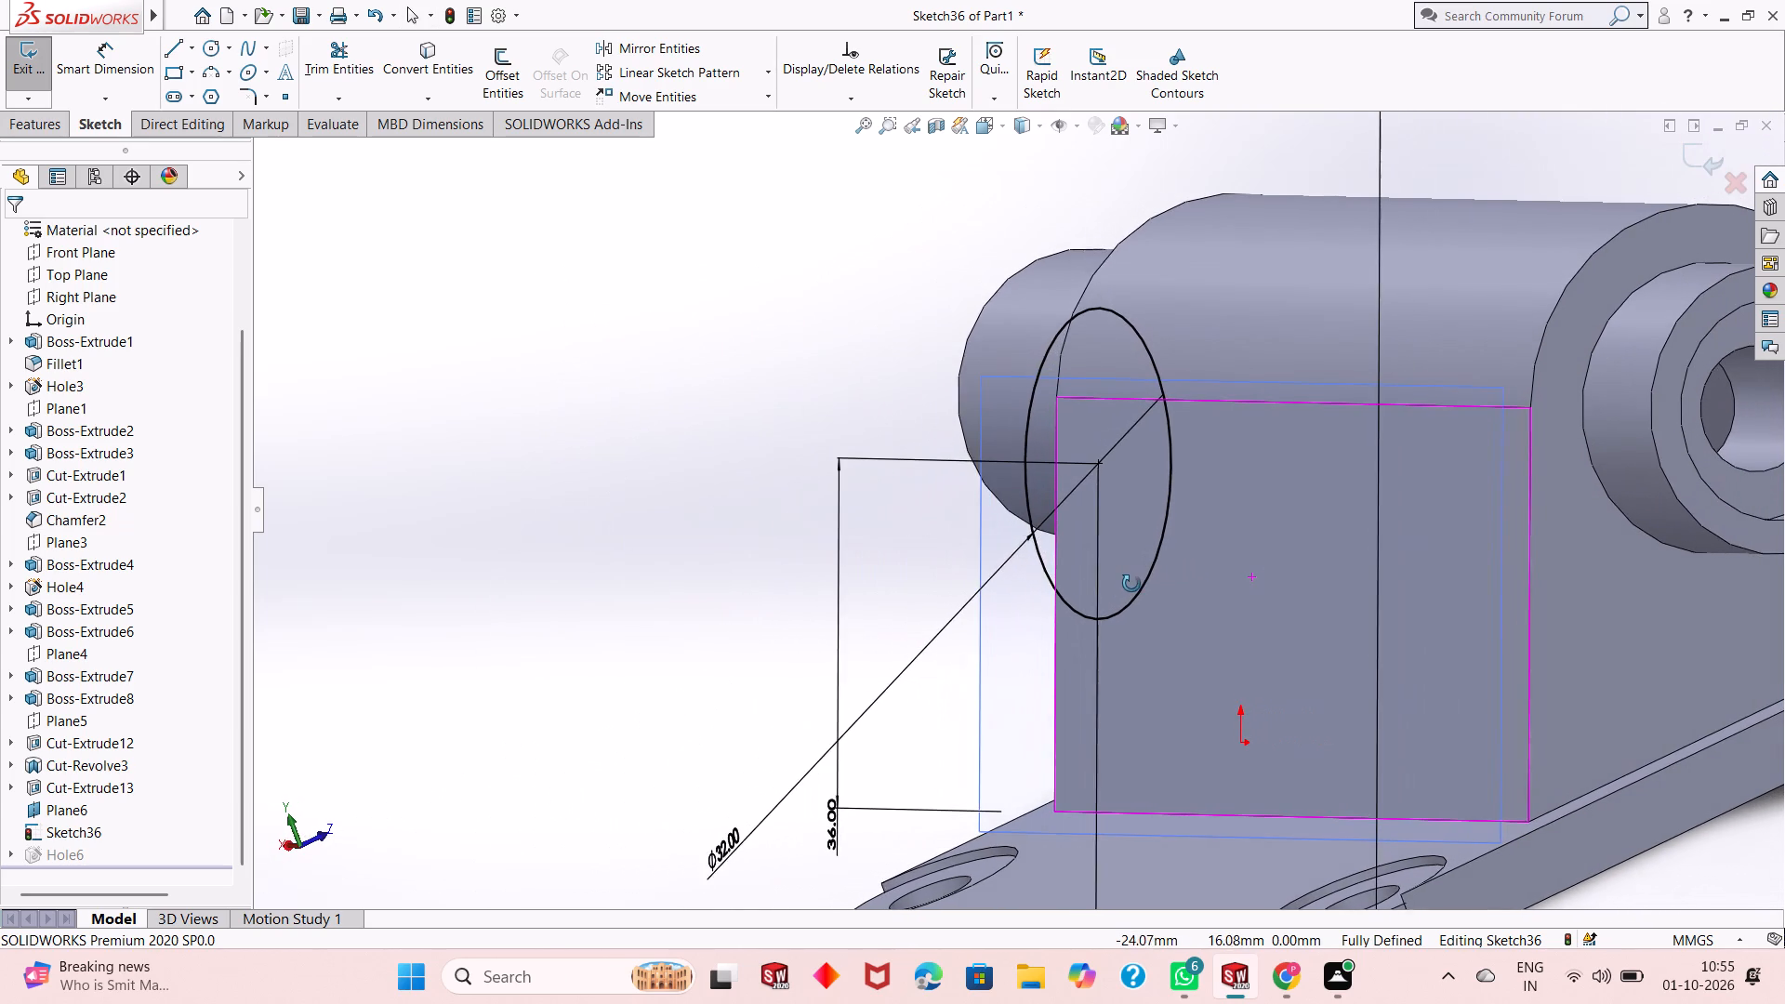
{"action": "middle_click_drag", "start_coordinate": [1131, 584], "coordinate": [1107, 590]}
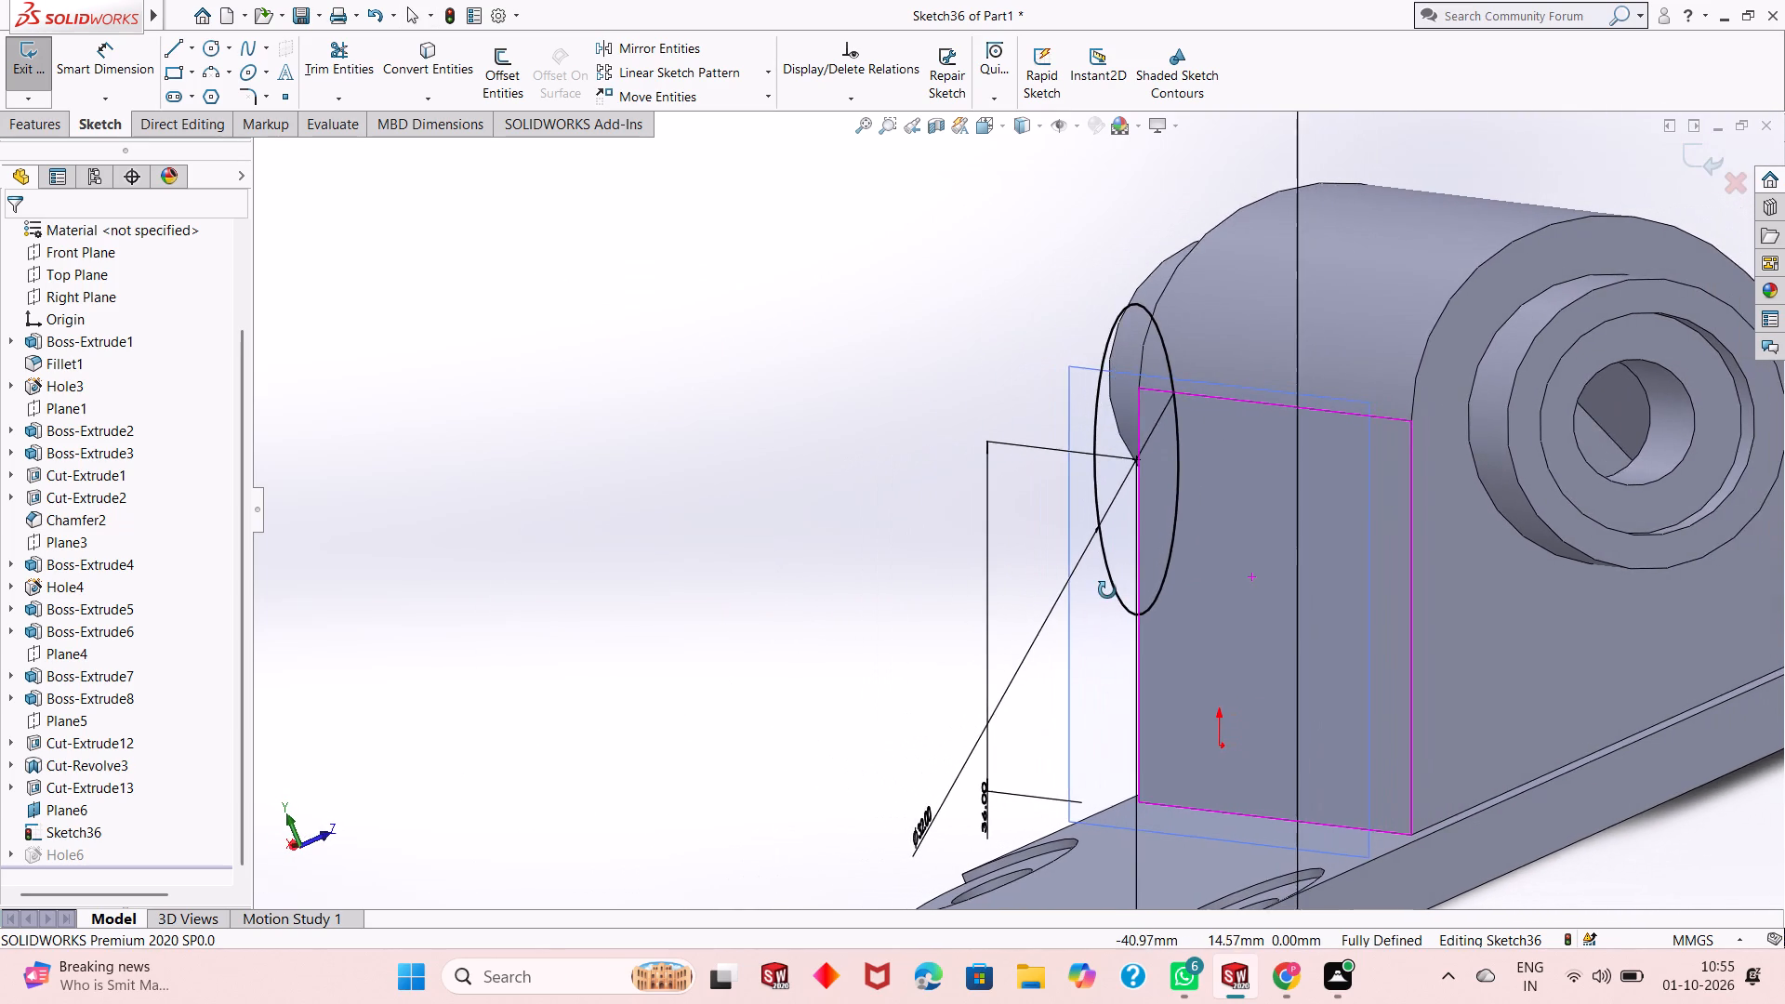
{"action": "middle_click_drag", "start_coordinate": [1107, 590], "coordinate": [1115, 597]}
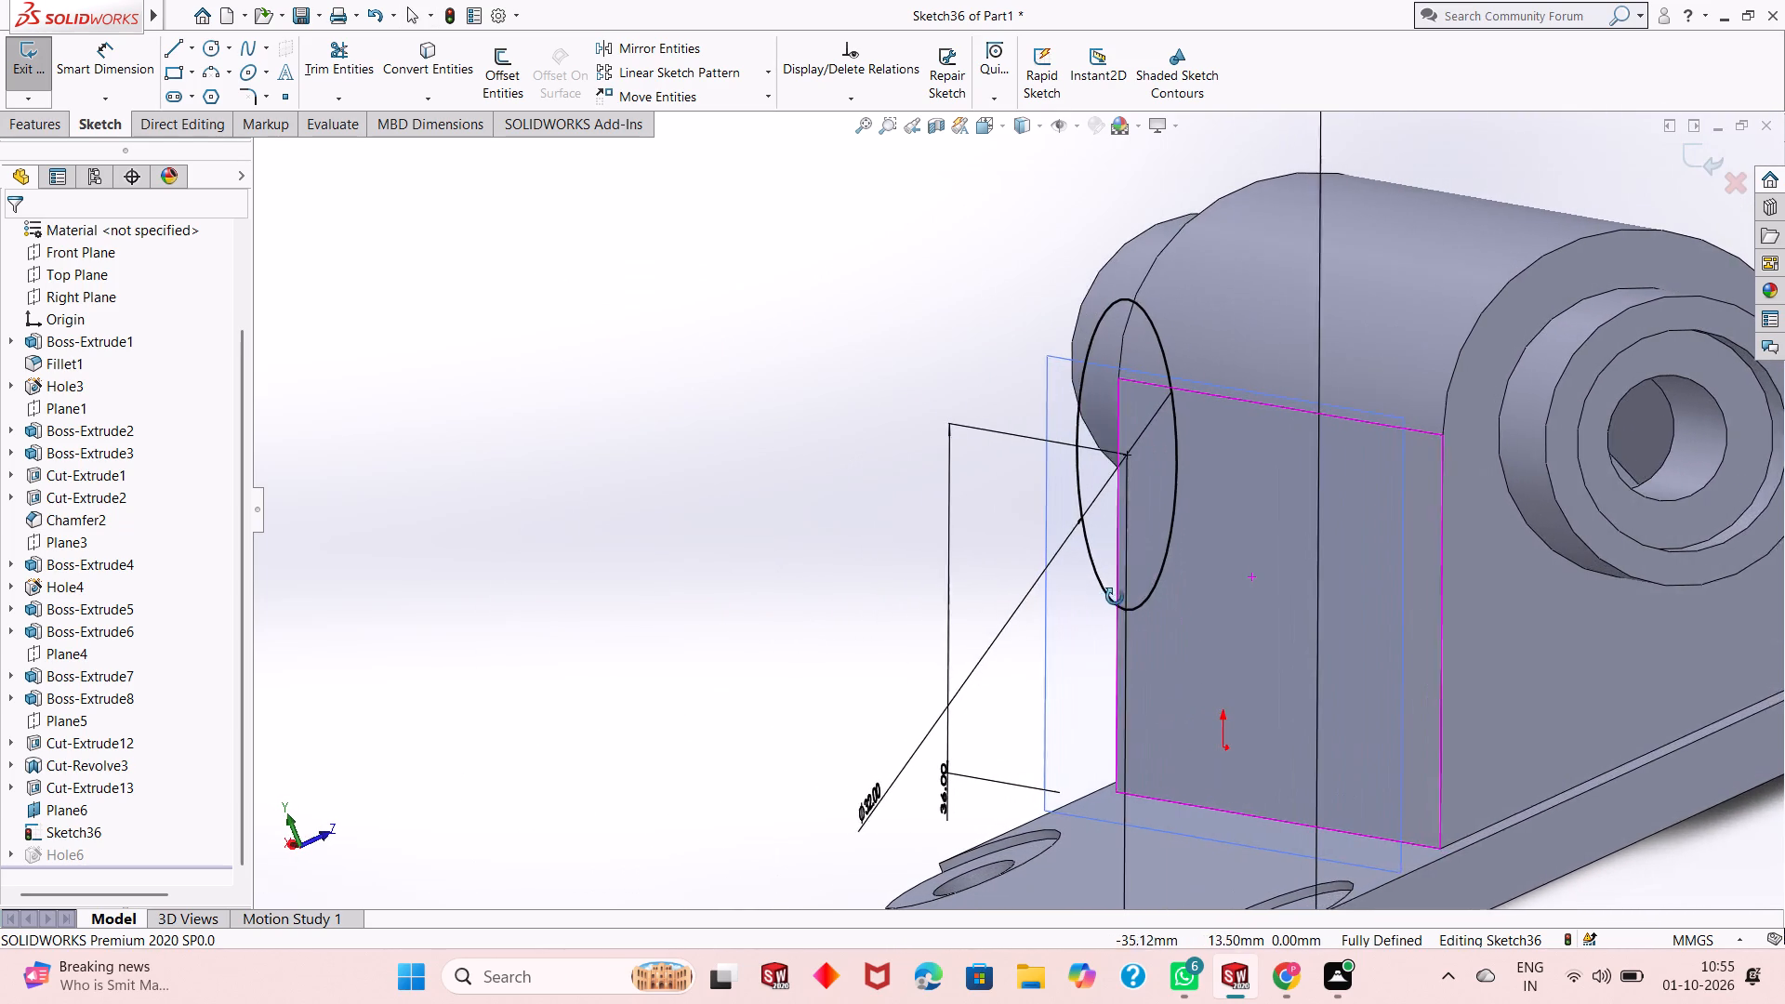
{"action": "middle_click_drag", "start_coordinate": [1115, 597], "coordinate": [1171, 579]}
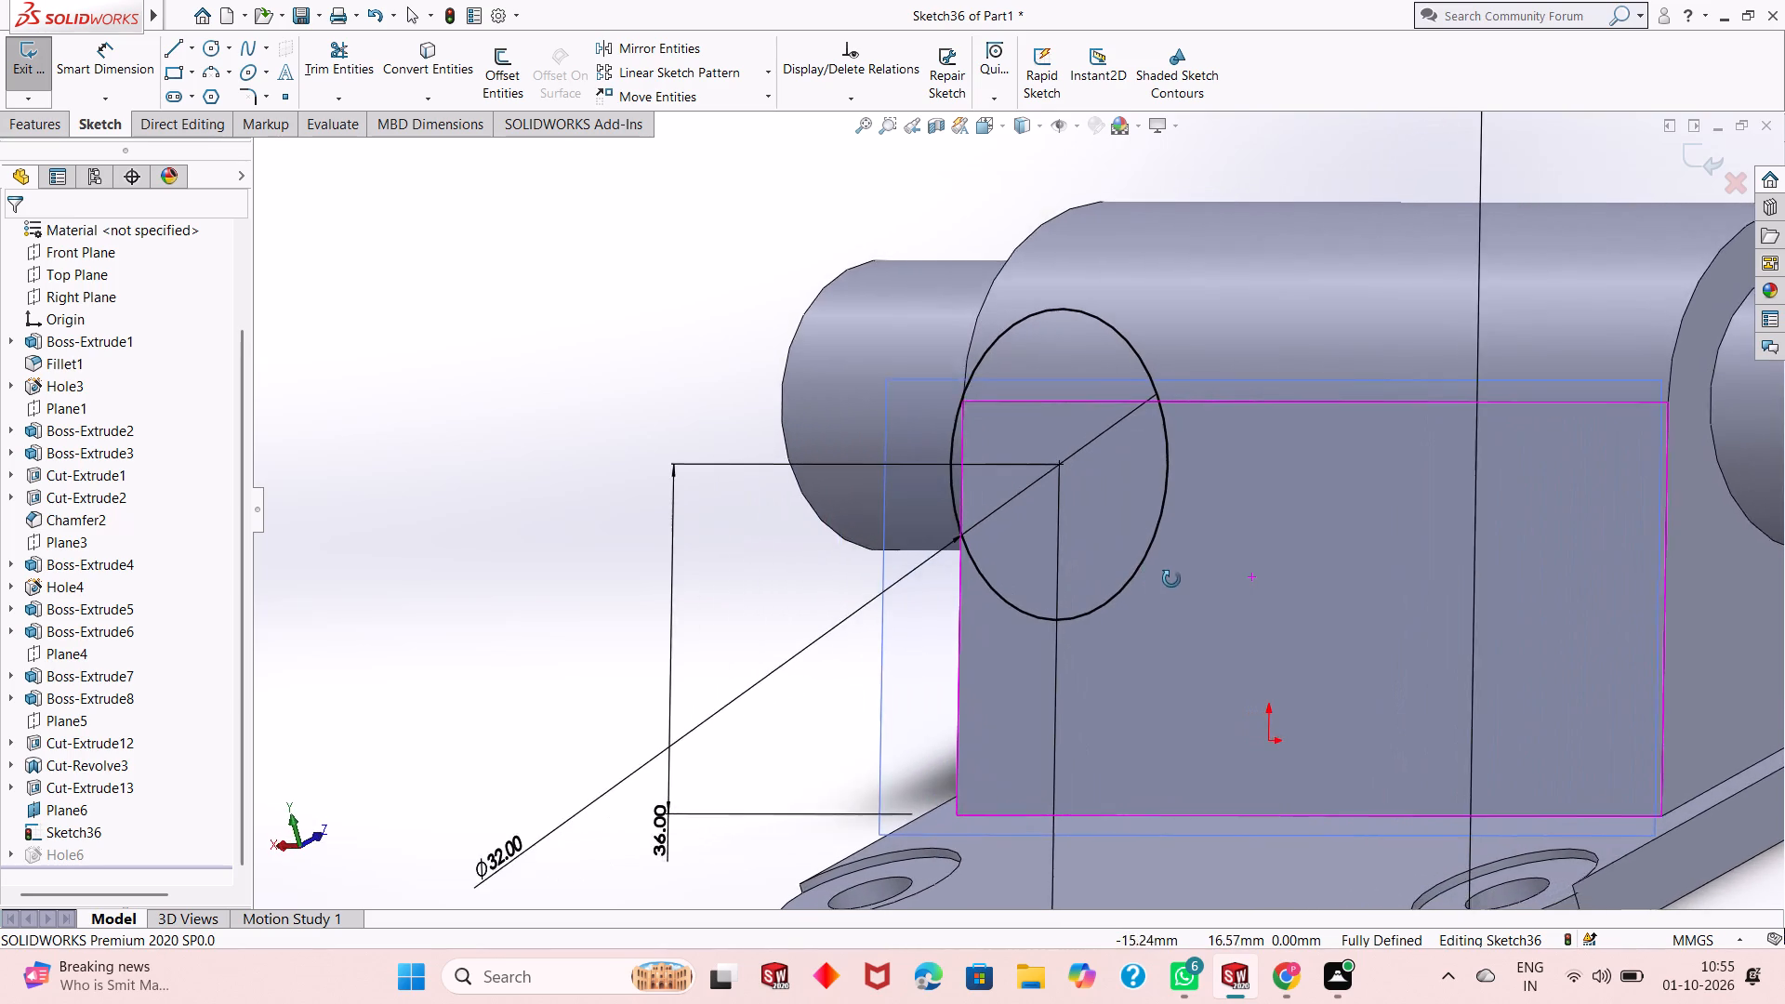
{"action": "middle_click_drag", "start_coordinate": [1171, 579], "coordinate": [1429, 509]}
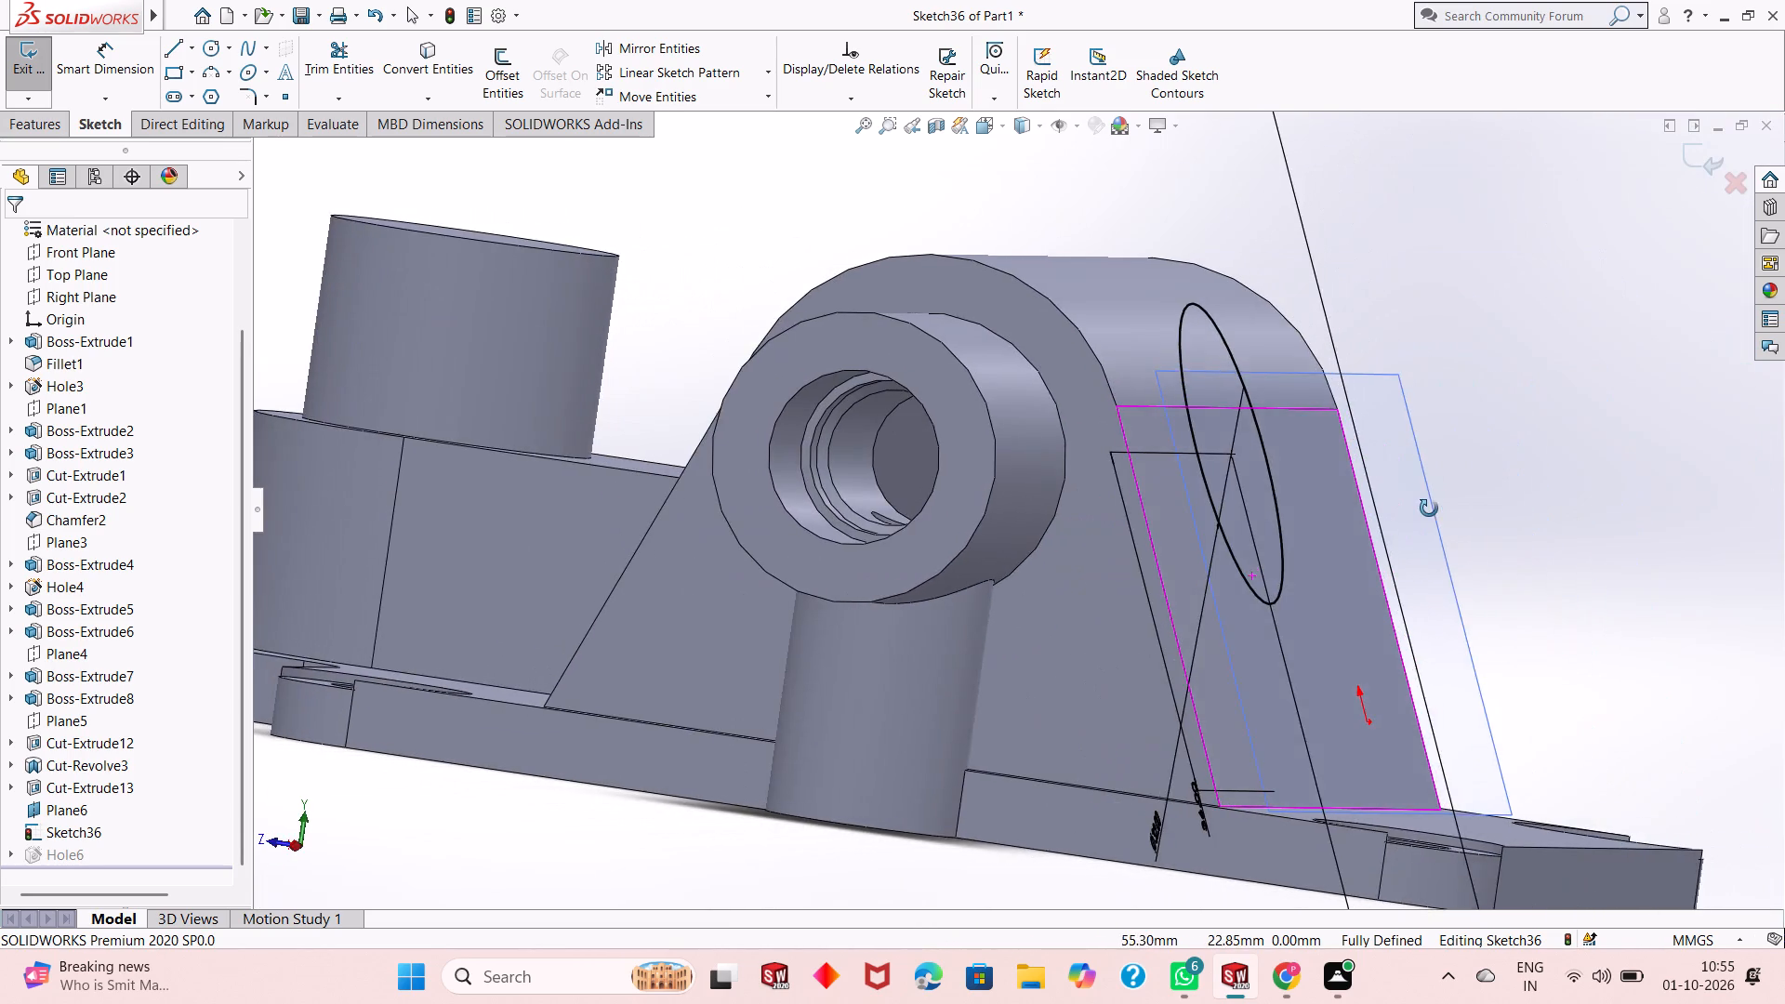
{"action": "middle_click_drag", "start_coordinate": [1429, 509], "coordinate": [1464, 509]}
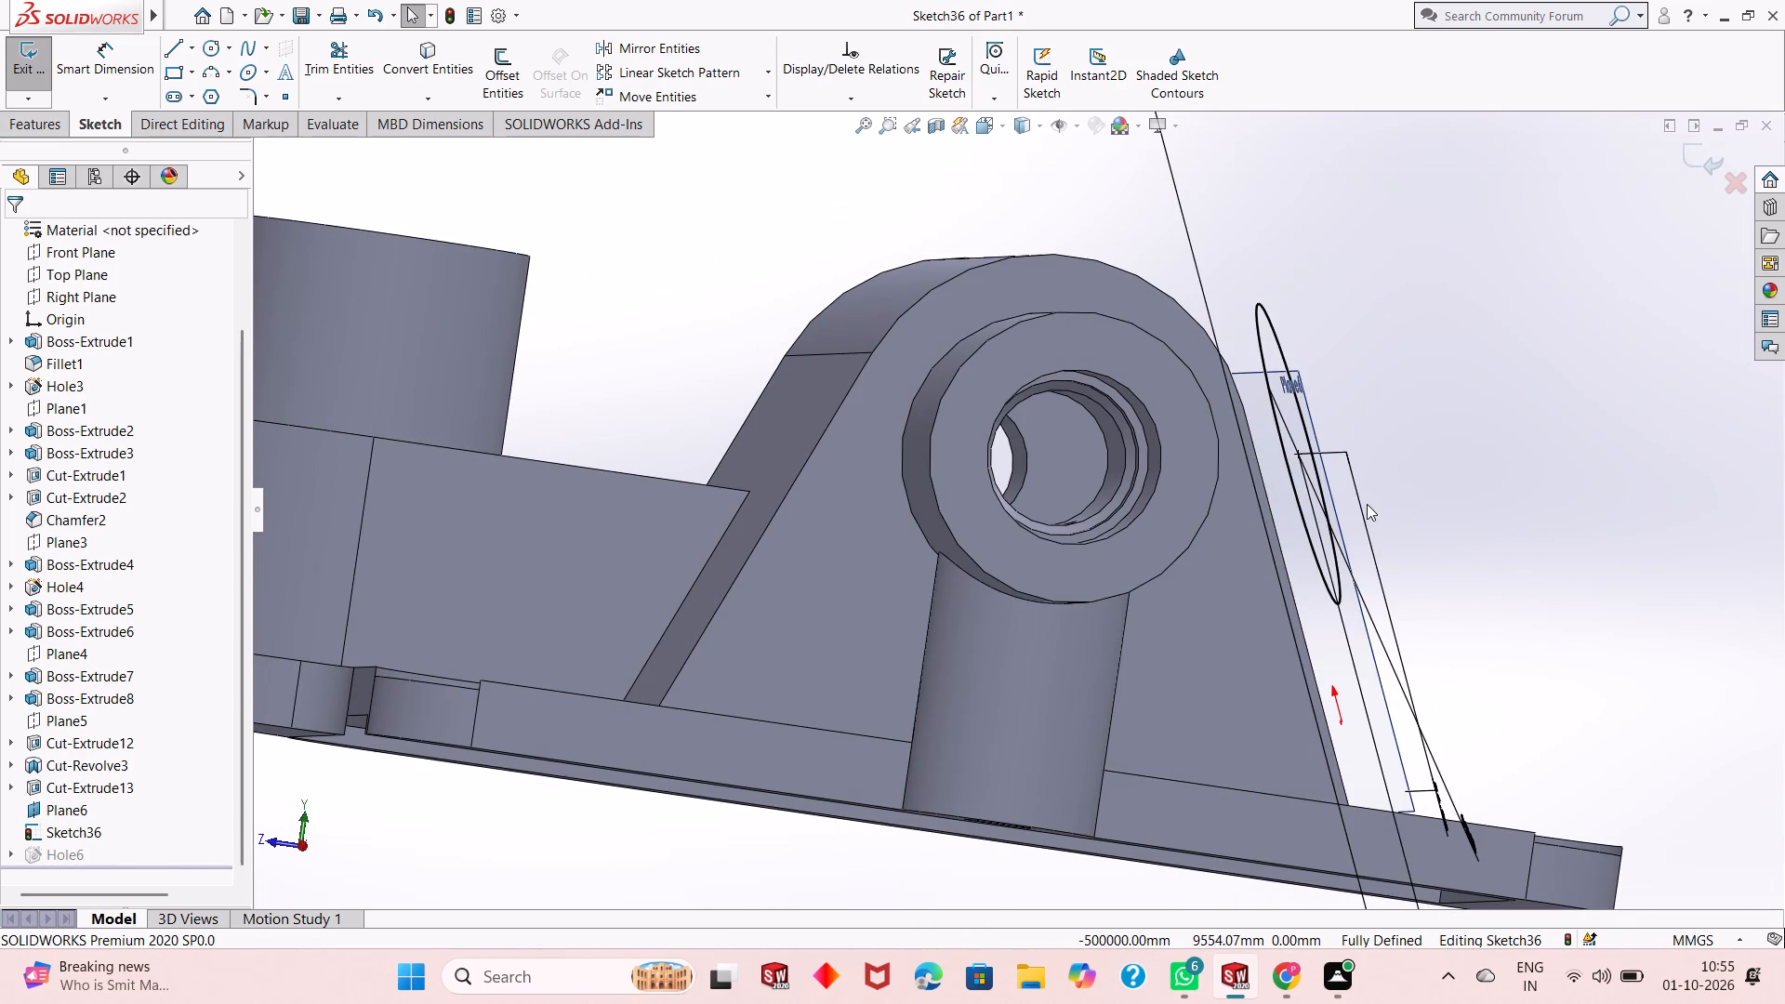
{"action": "key", "text": "ctrl+8"}
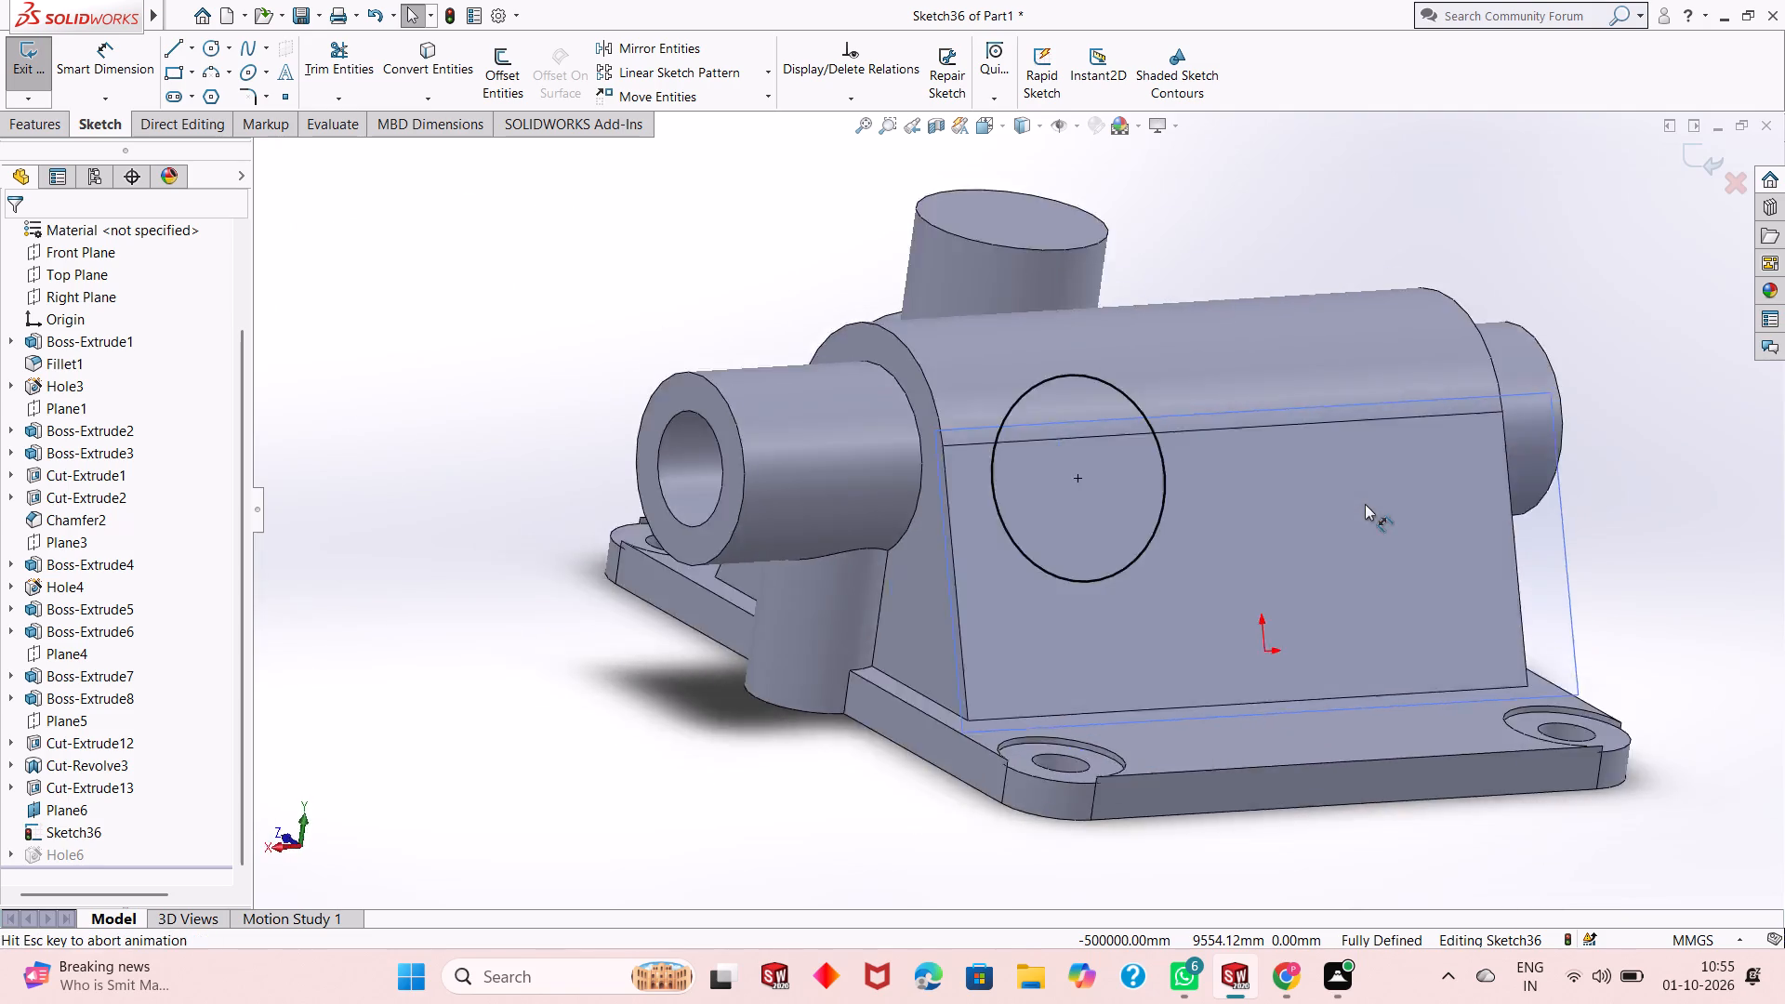
{"action": "scroll", "coordinate": [999, 561], "scroll_direction": "down", "scroll_amount": 2}
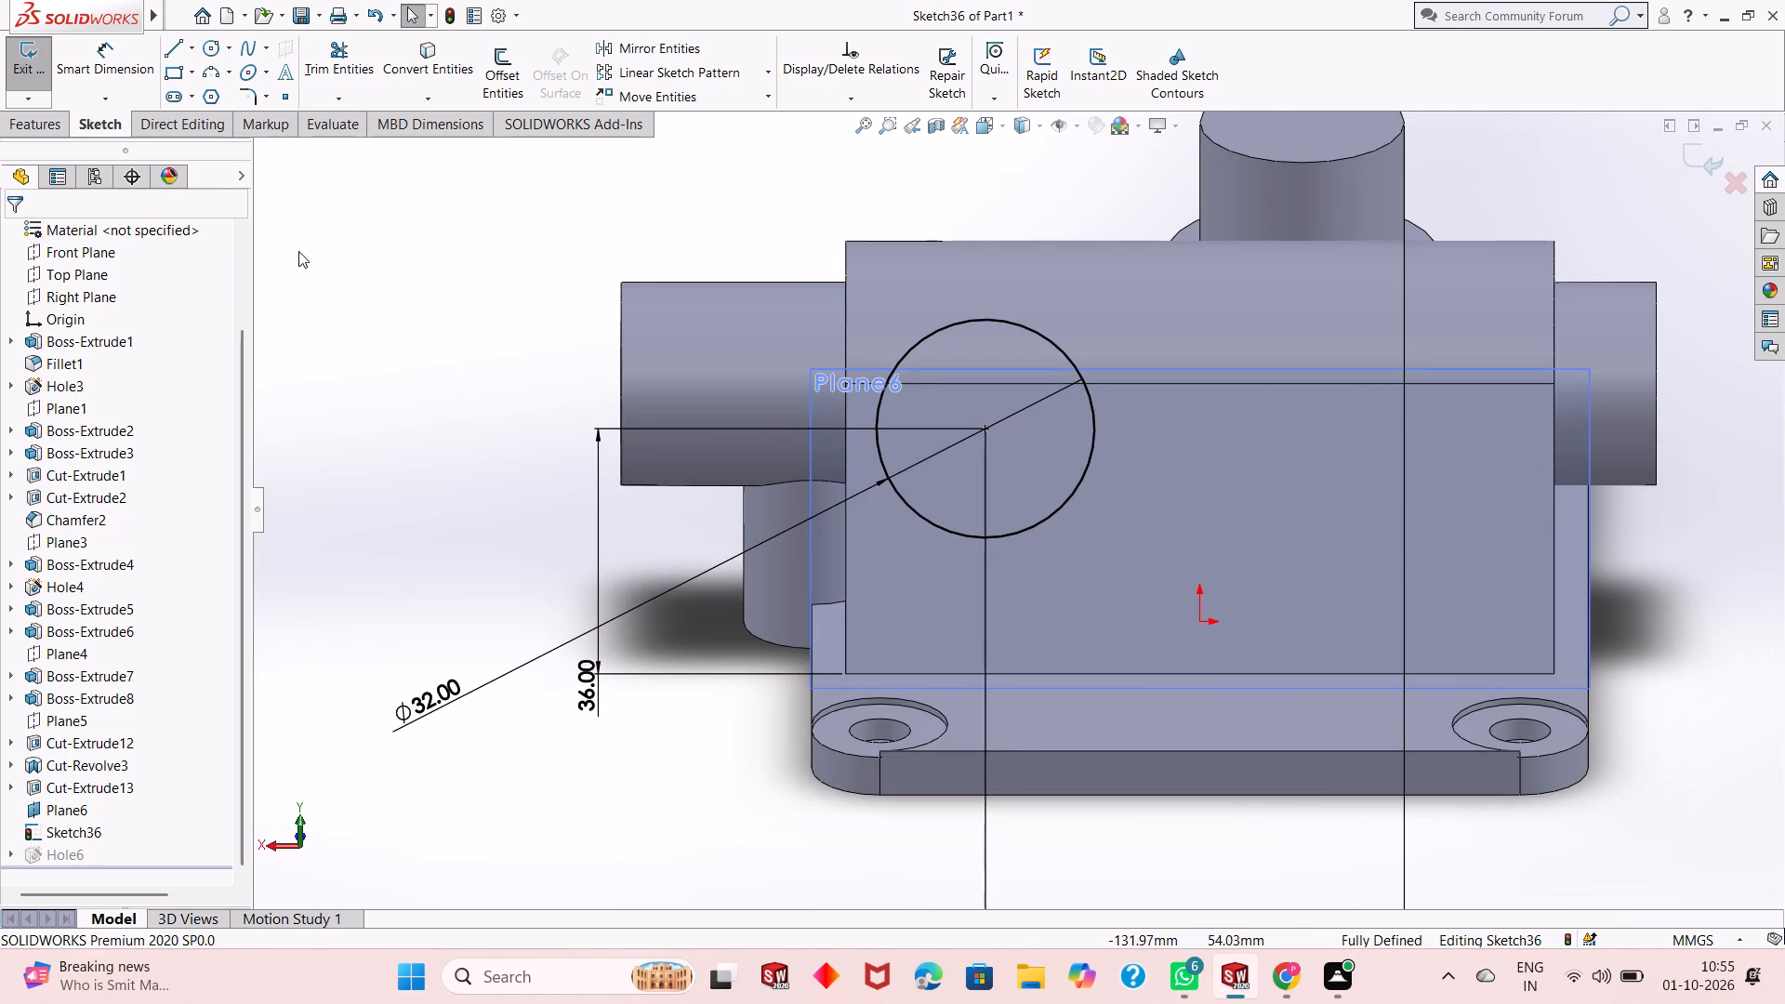
Draw a 36 mm vertical line from the circle's left quadrant down to the sloped face's lower edge.
{"action": "left_click", "coordinate": [178, 47]}
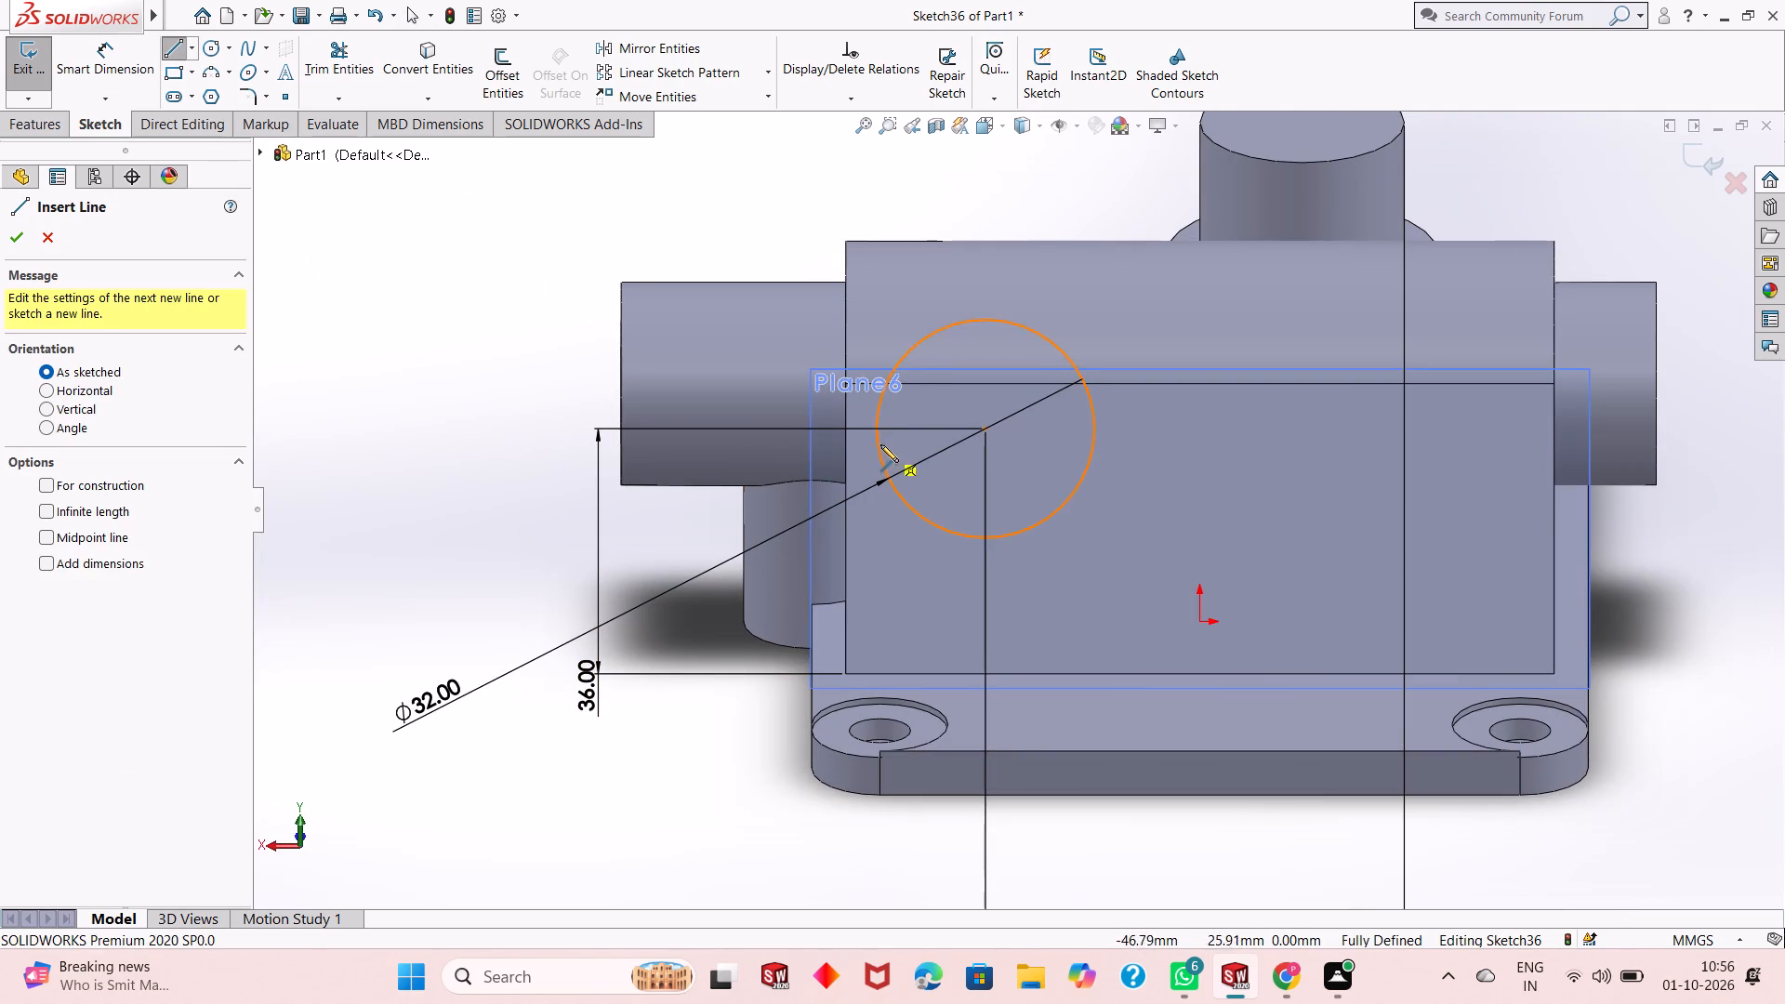
{"action": "left_click", "coordinate": [876, 428]}
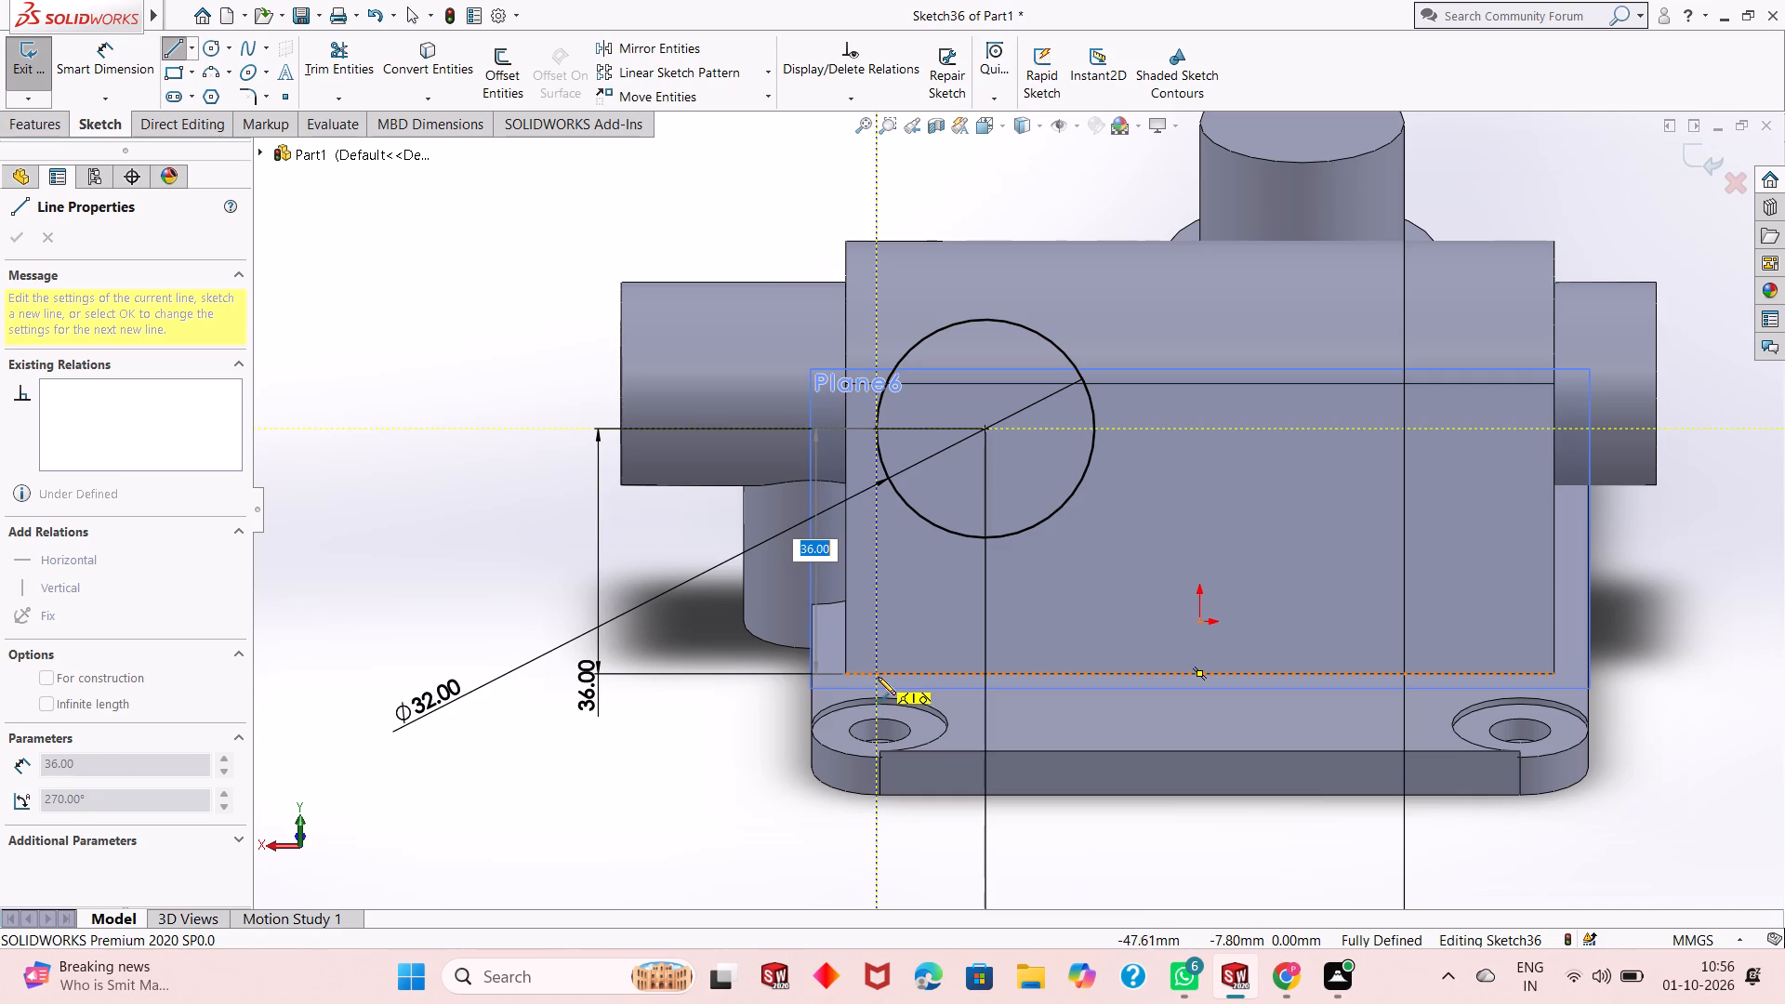
{"action": "left_click", "coordinate": [878, 677]}
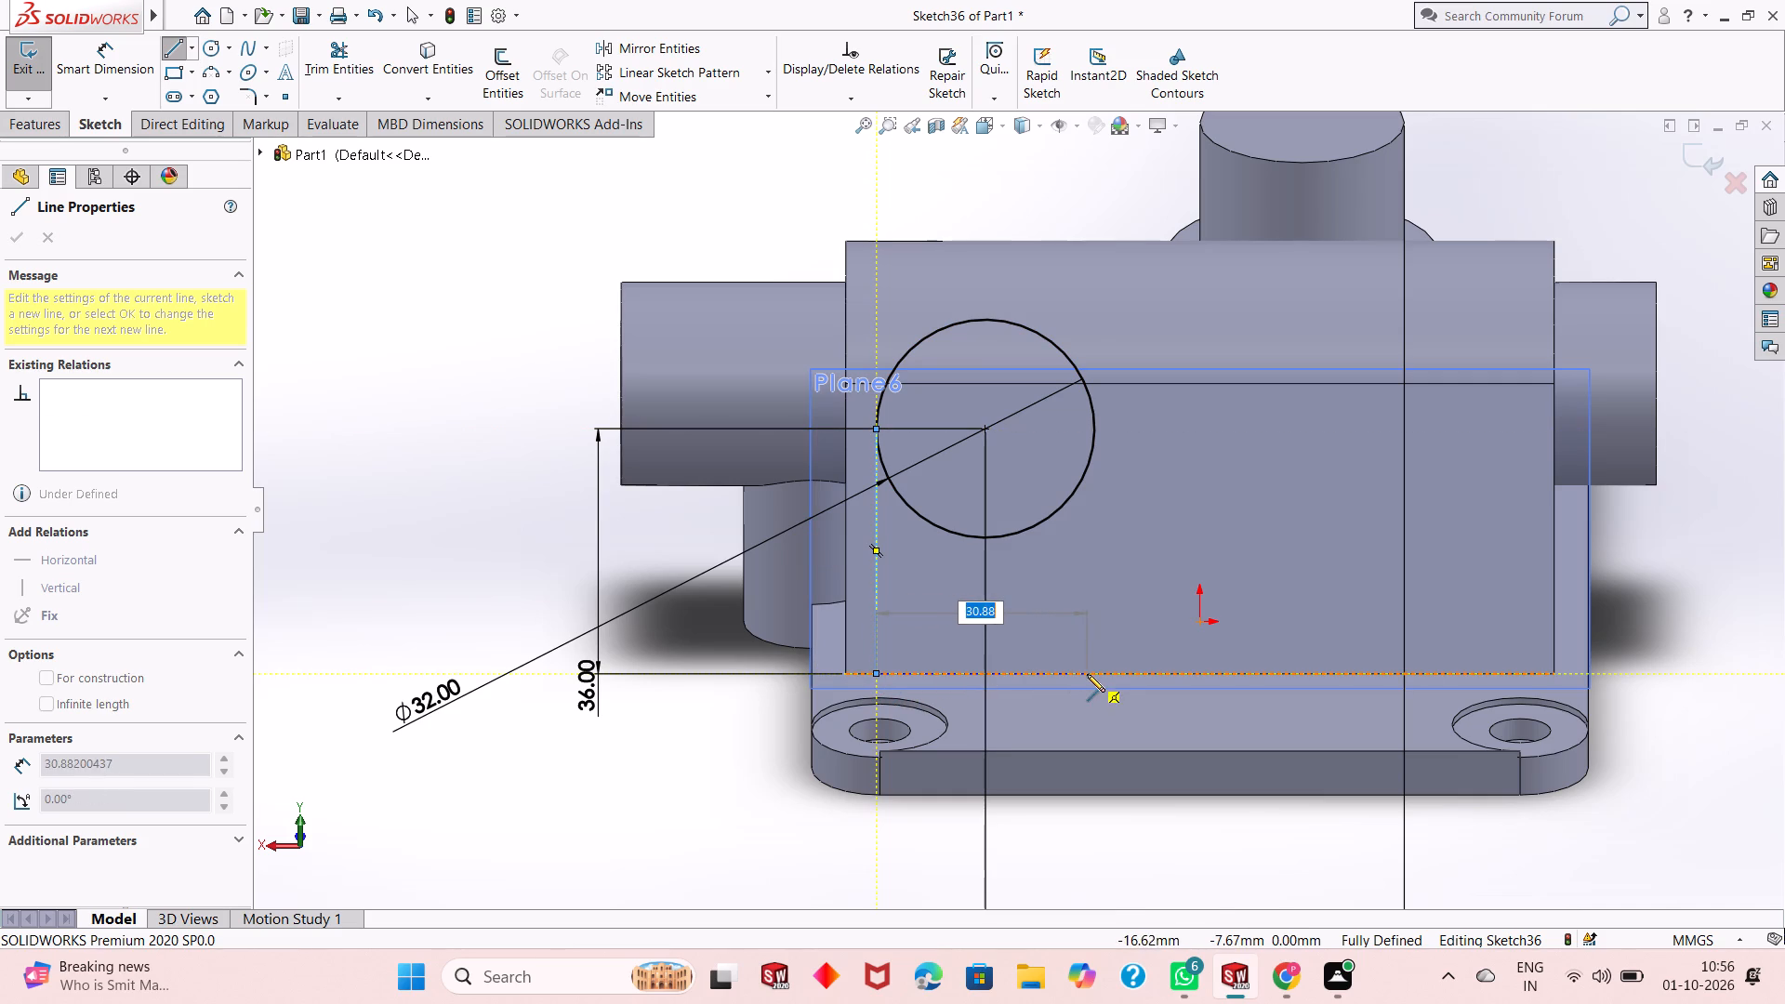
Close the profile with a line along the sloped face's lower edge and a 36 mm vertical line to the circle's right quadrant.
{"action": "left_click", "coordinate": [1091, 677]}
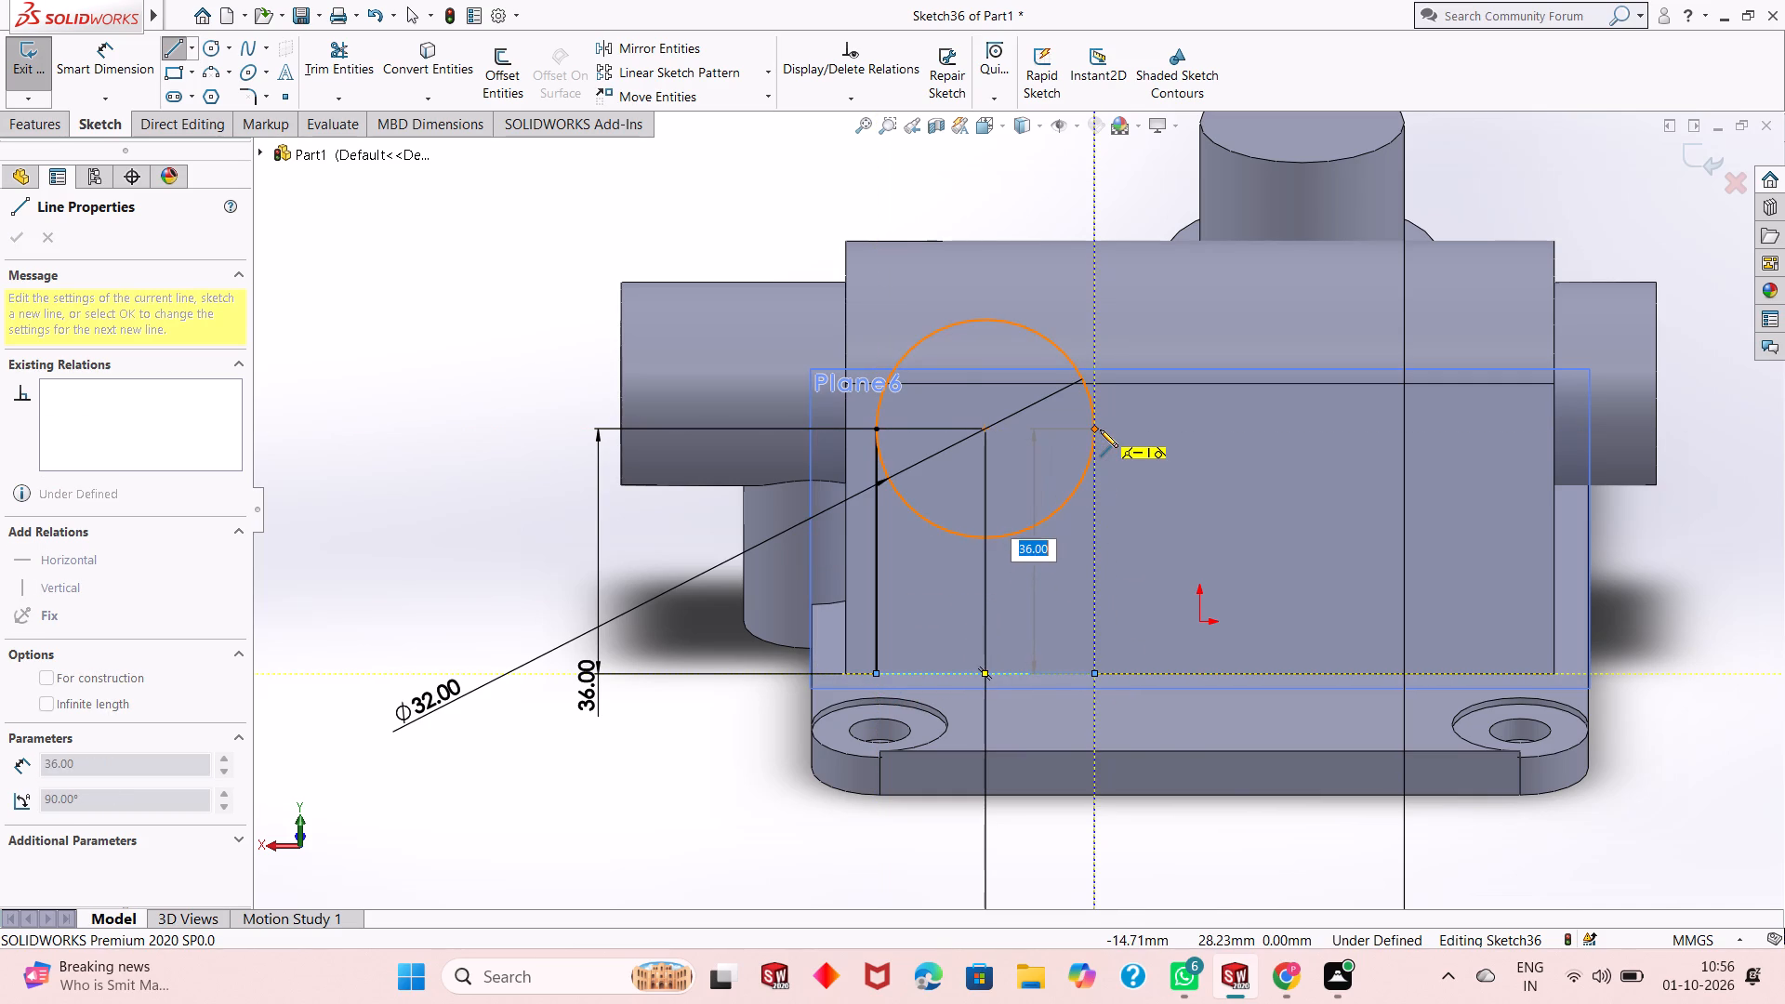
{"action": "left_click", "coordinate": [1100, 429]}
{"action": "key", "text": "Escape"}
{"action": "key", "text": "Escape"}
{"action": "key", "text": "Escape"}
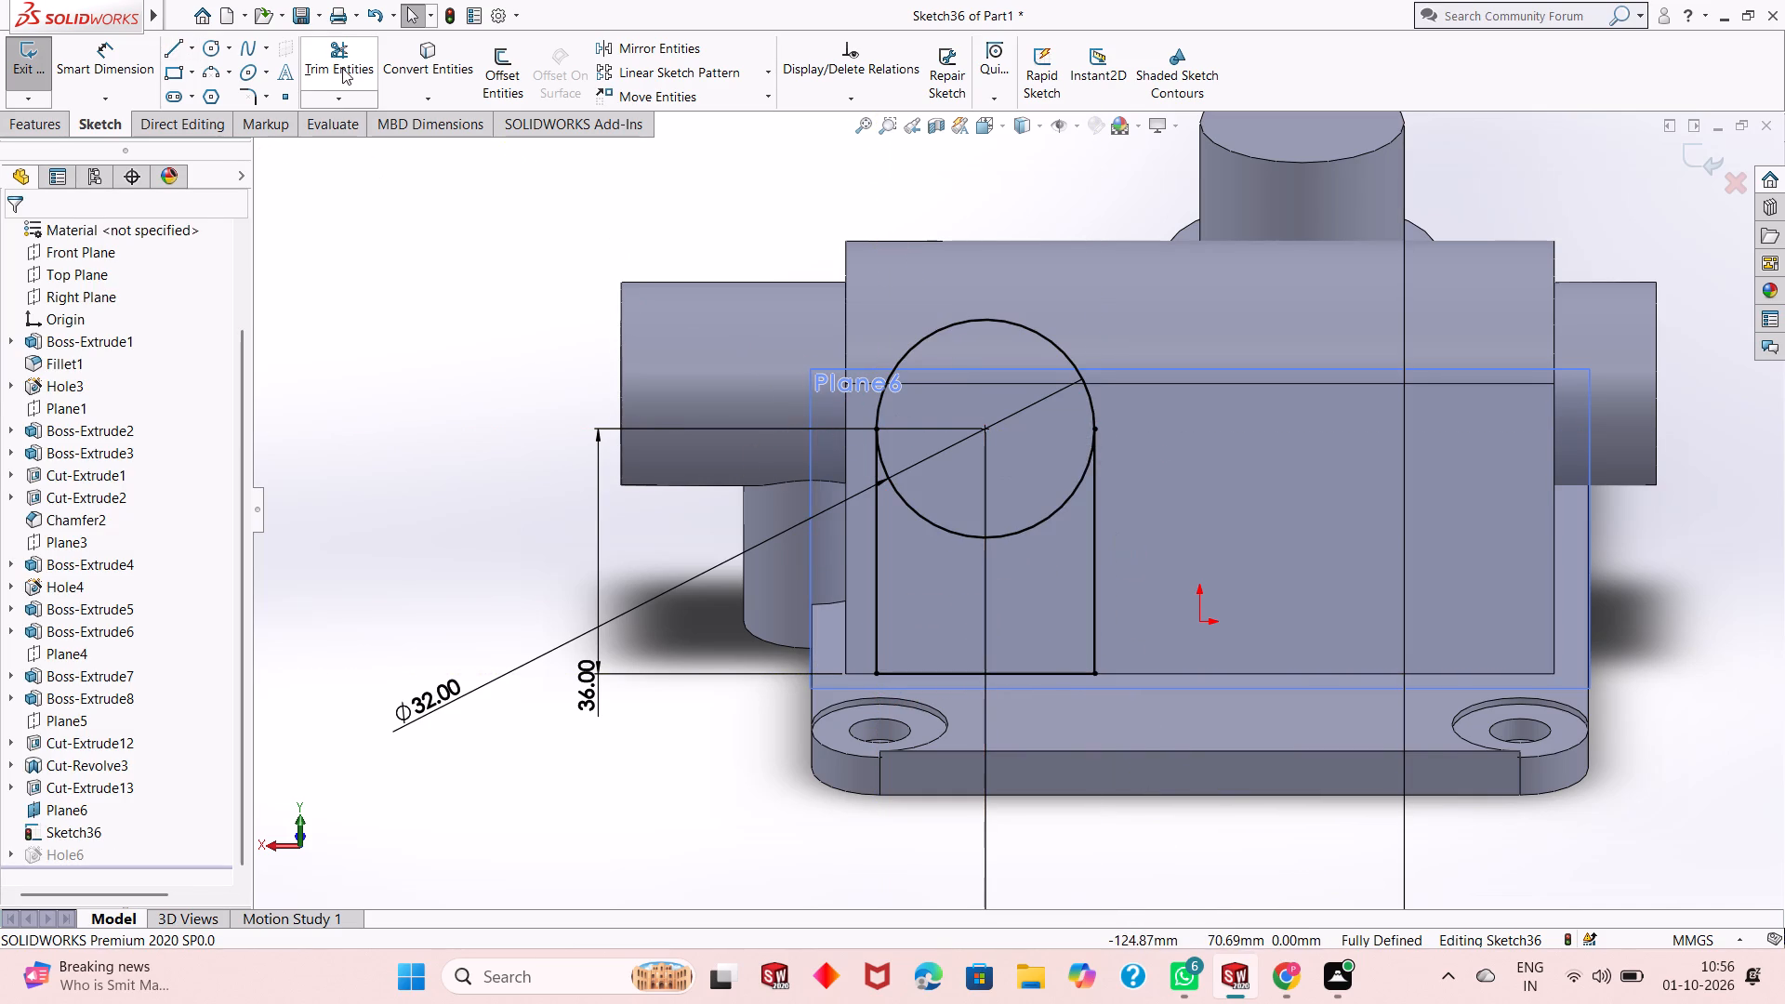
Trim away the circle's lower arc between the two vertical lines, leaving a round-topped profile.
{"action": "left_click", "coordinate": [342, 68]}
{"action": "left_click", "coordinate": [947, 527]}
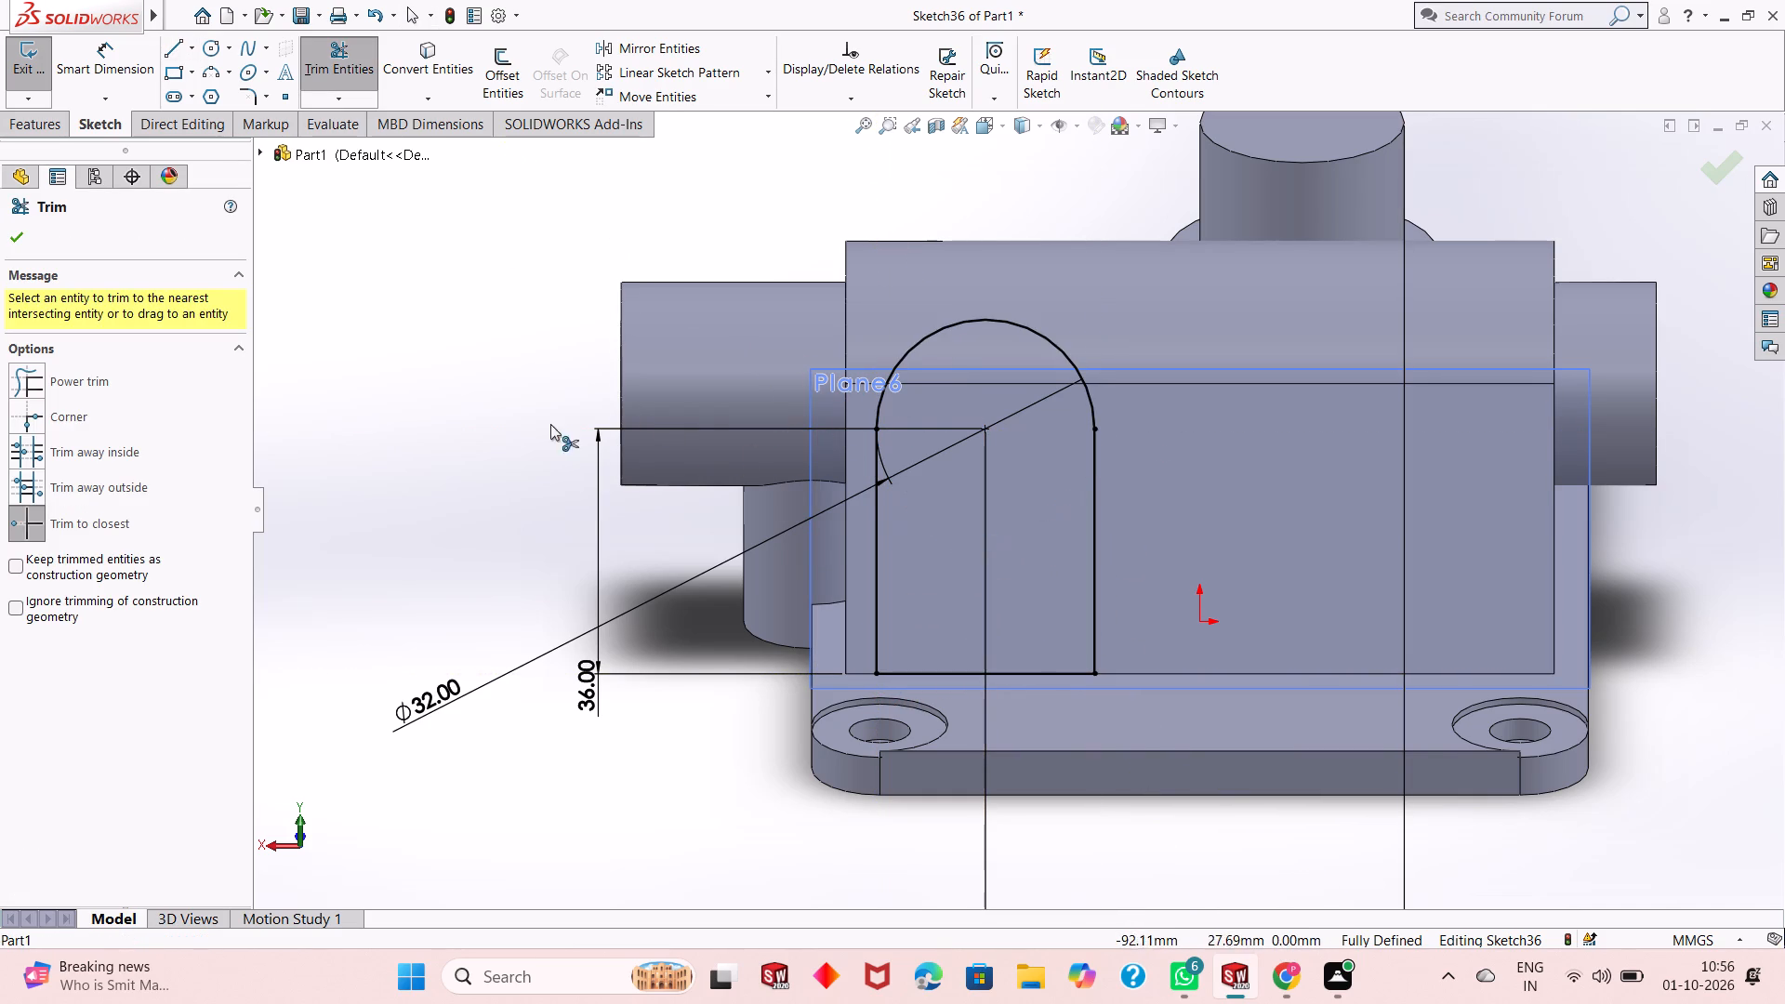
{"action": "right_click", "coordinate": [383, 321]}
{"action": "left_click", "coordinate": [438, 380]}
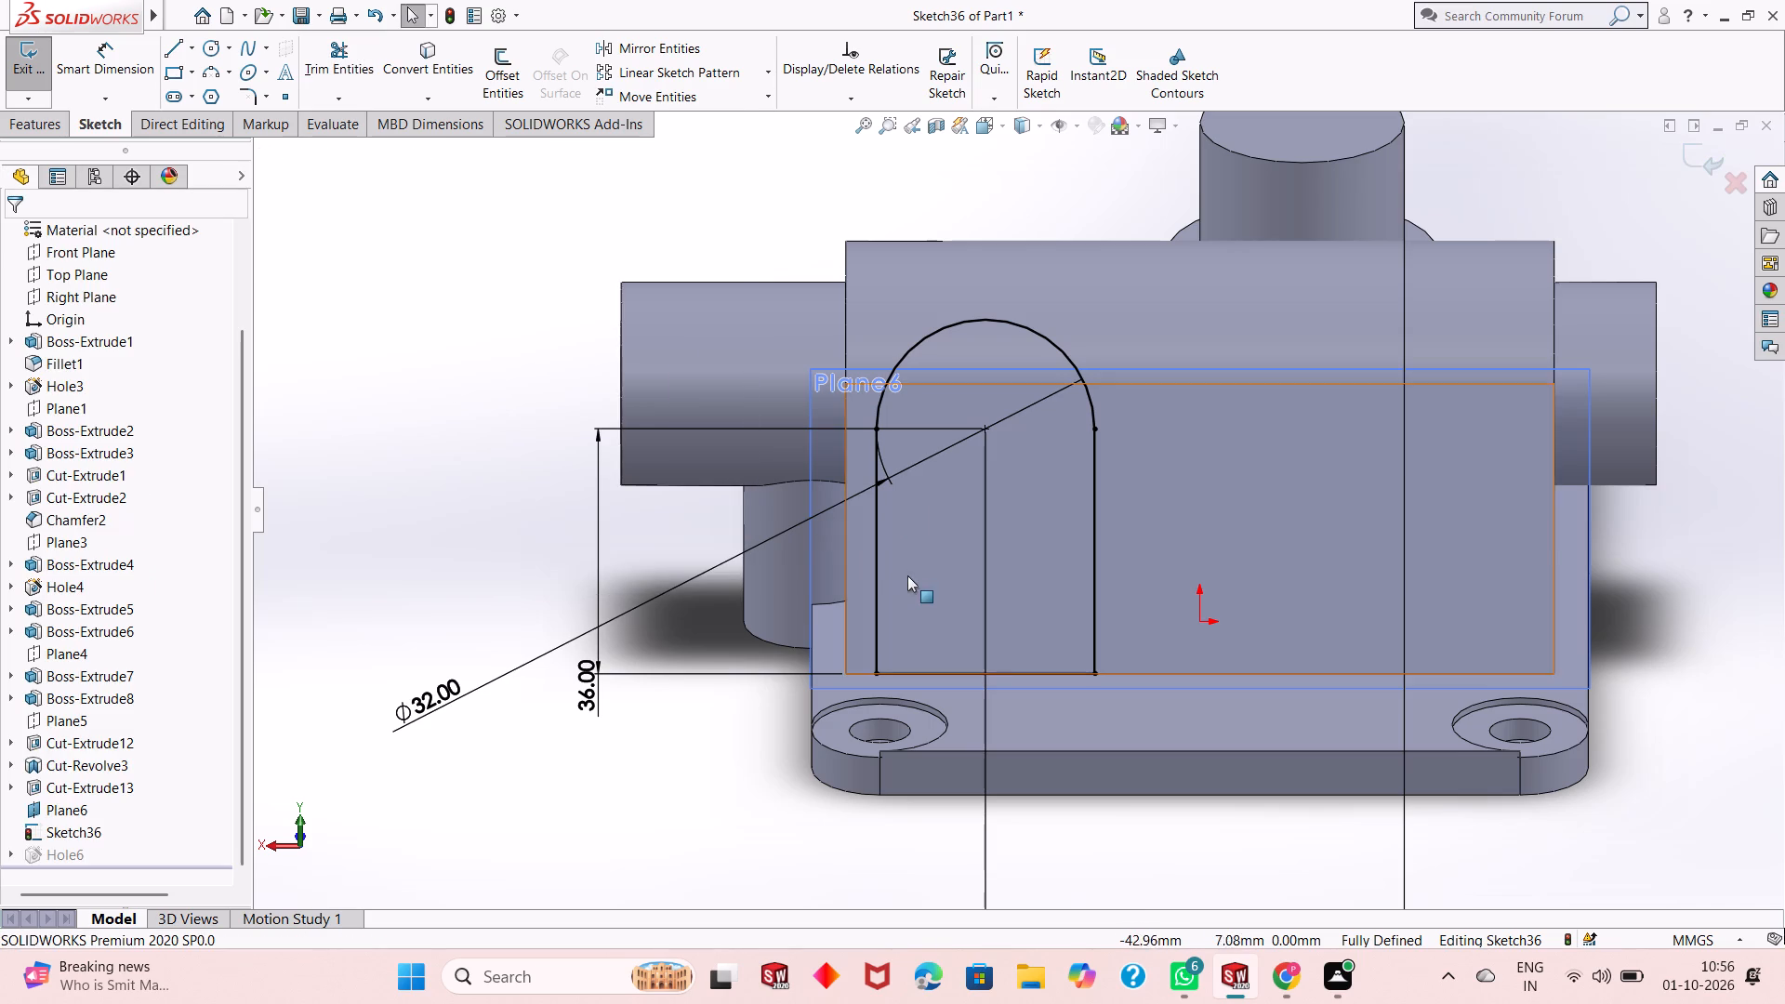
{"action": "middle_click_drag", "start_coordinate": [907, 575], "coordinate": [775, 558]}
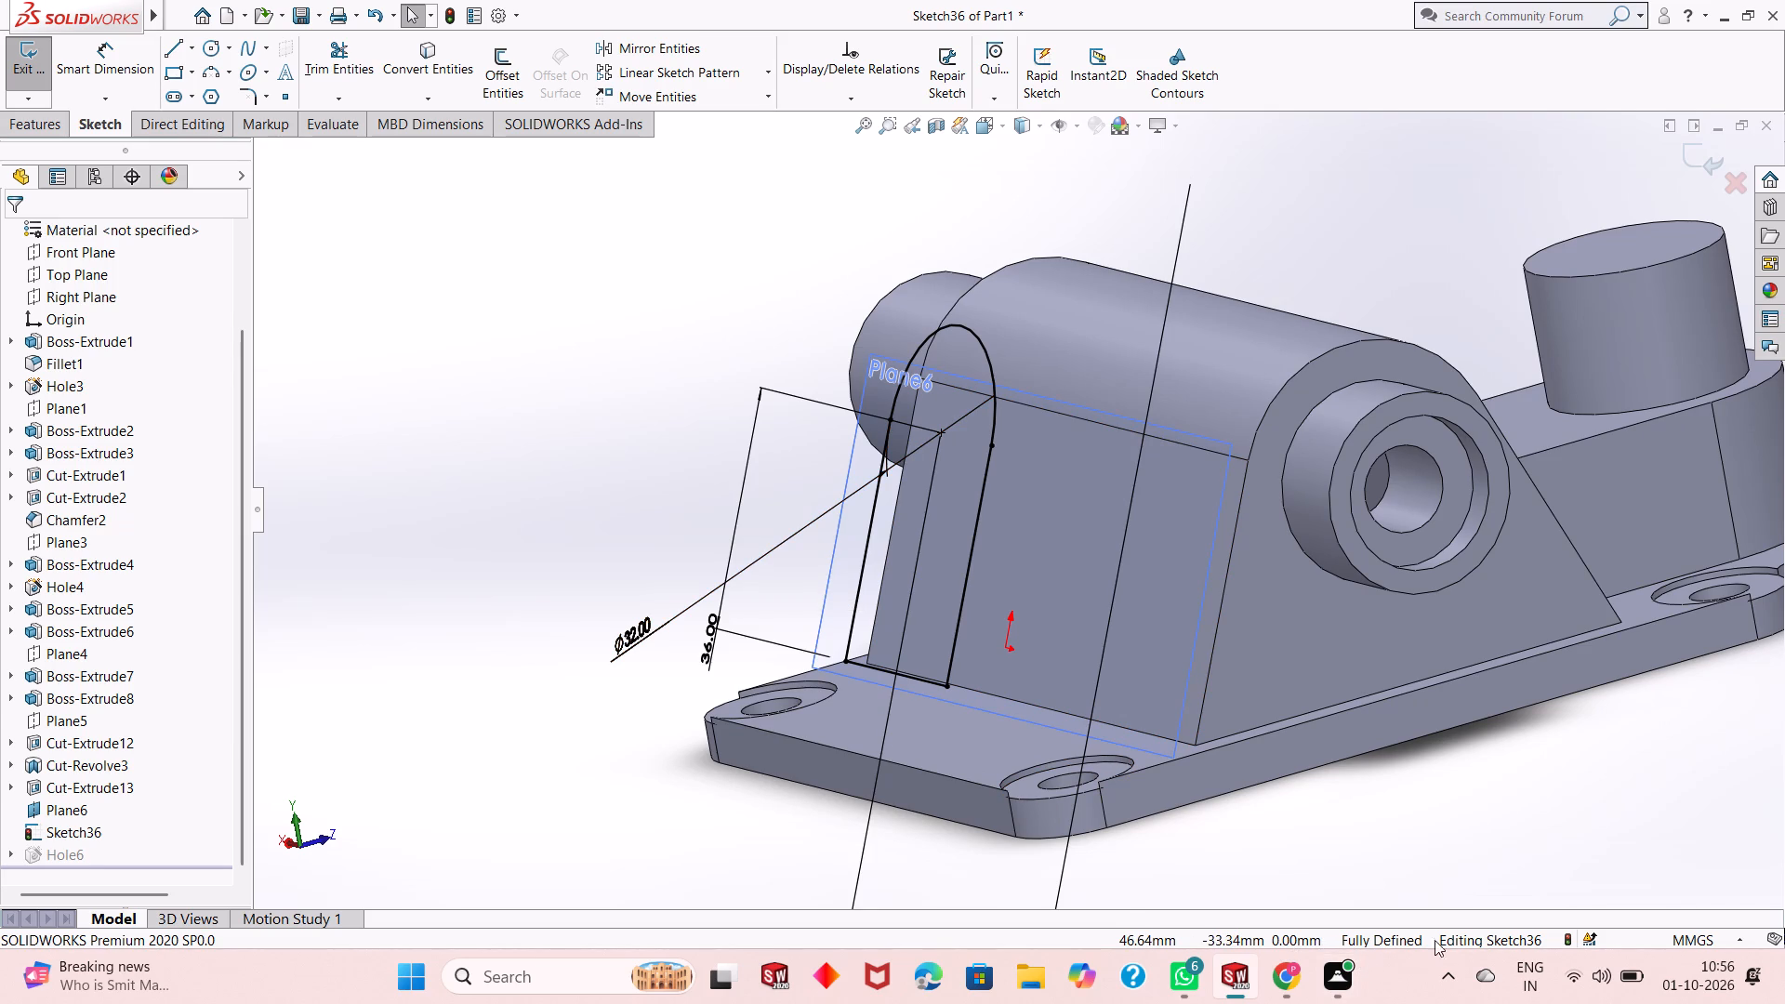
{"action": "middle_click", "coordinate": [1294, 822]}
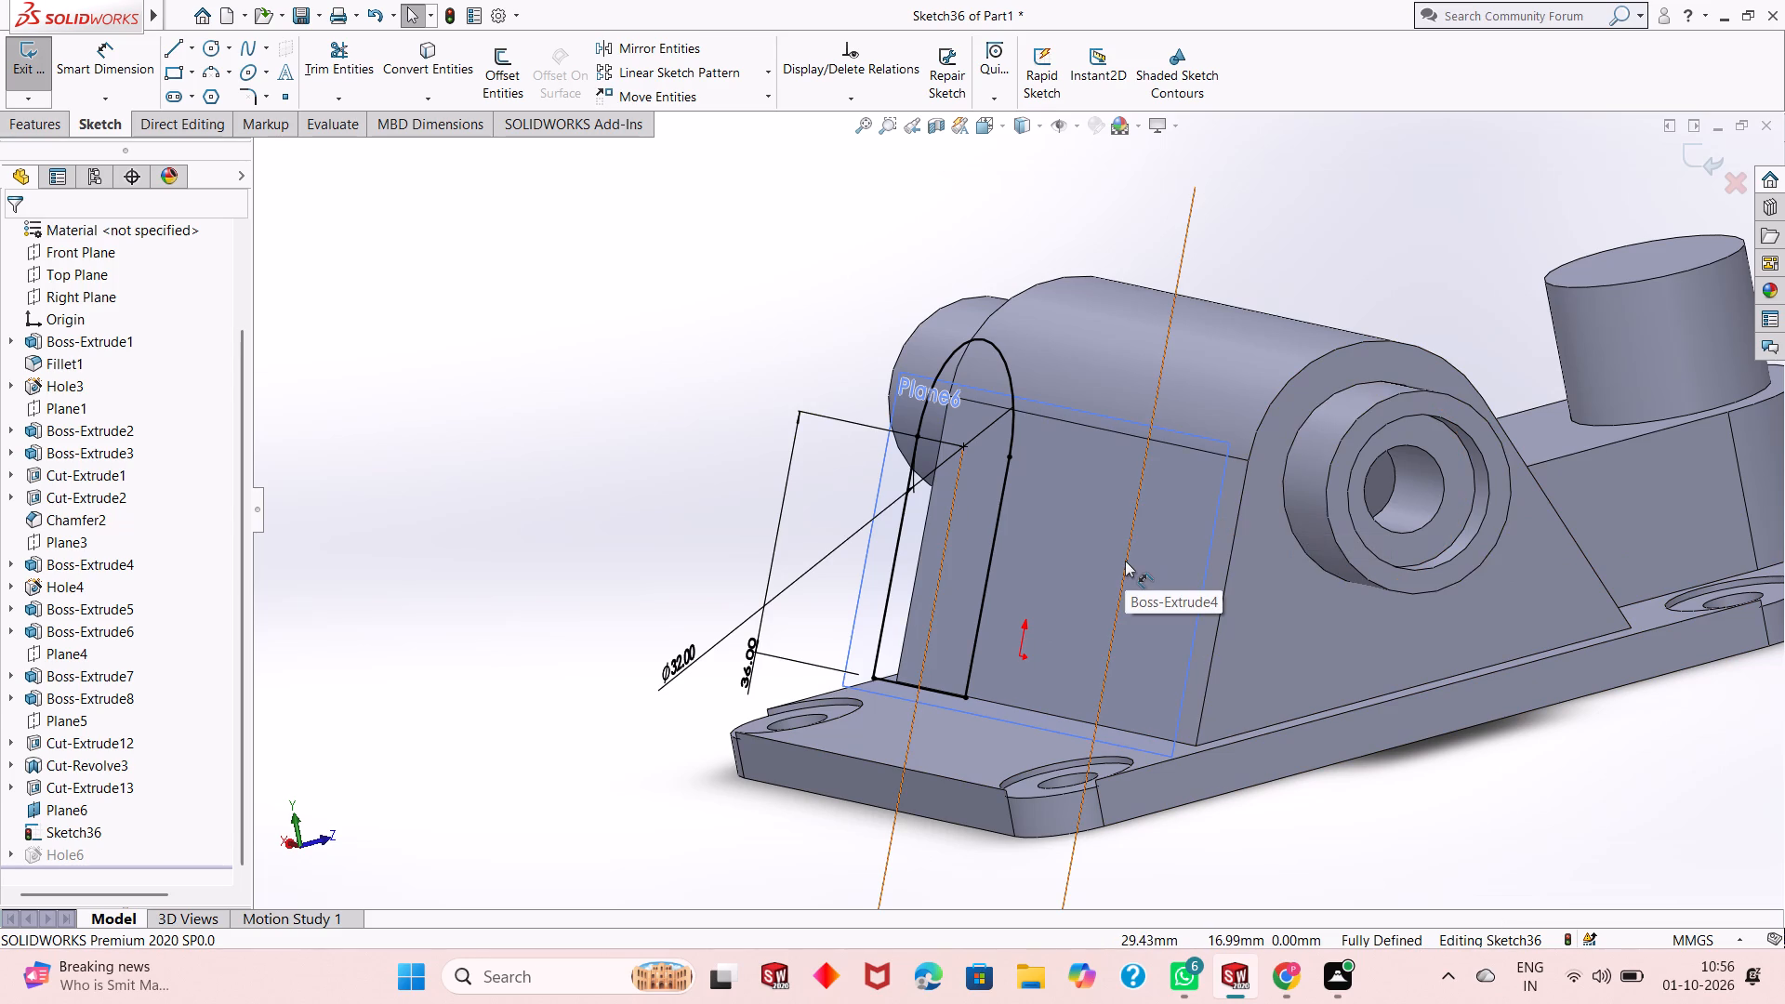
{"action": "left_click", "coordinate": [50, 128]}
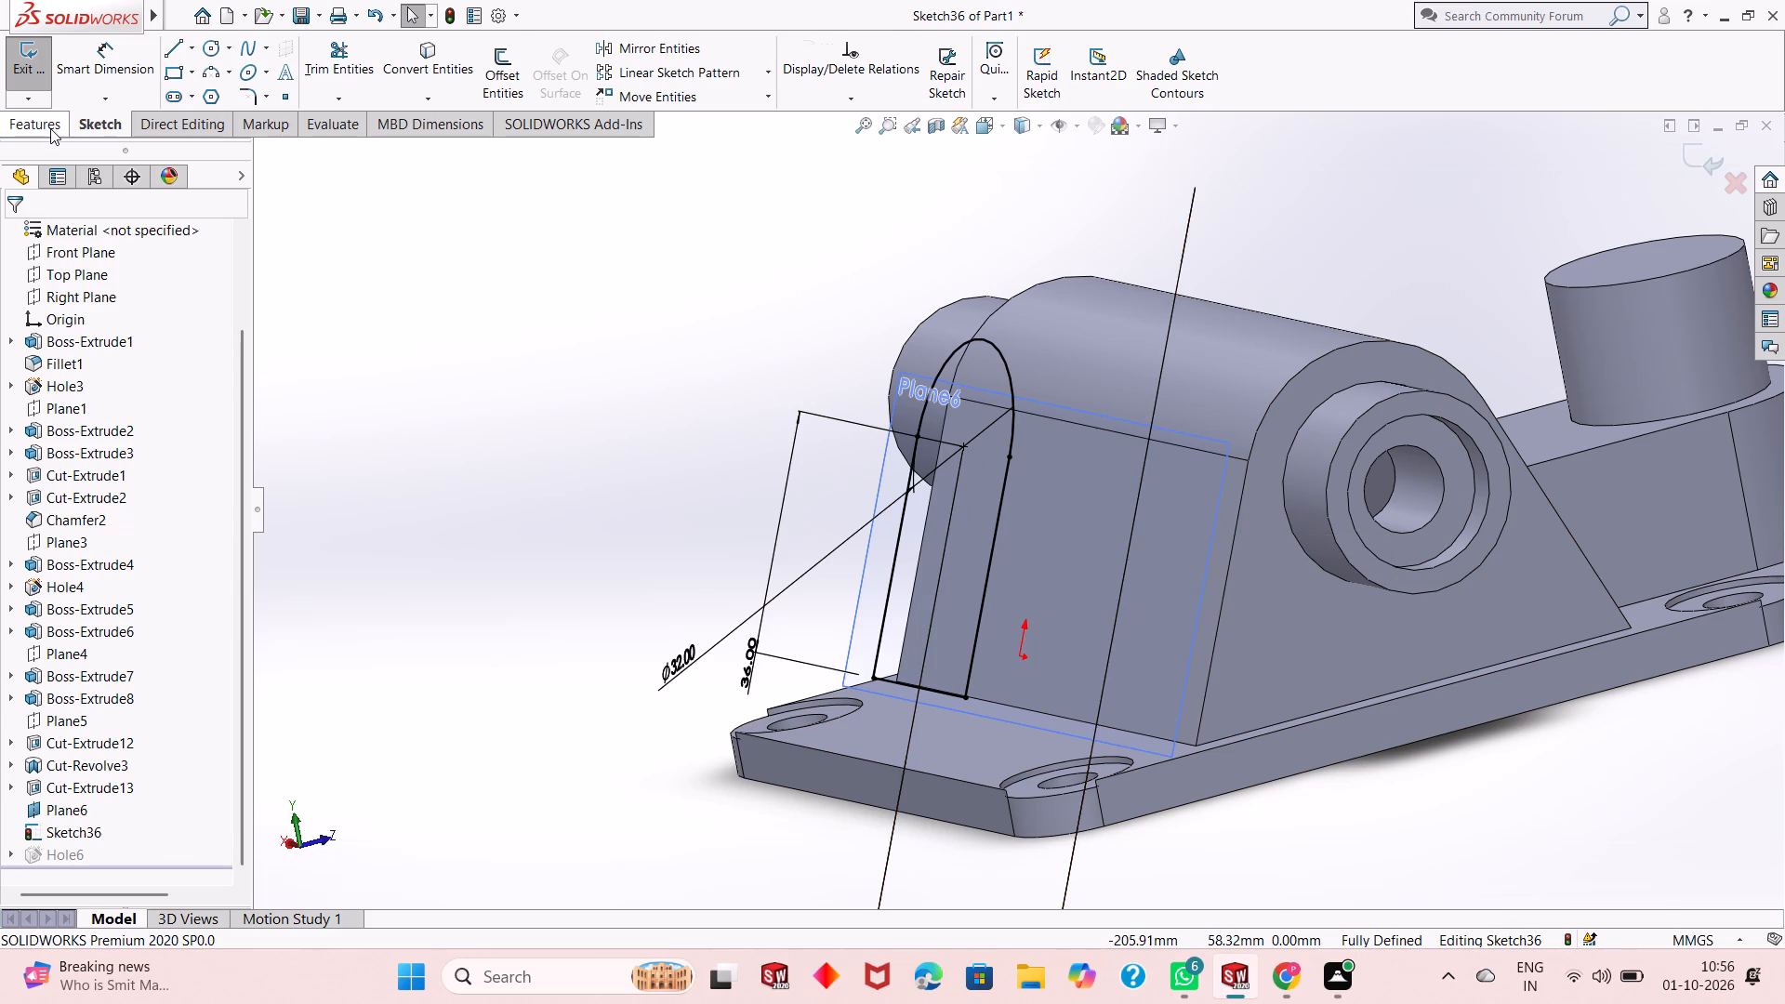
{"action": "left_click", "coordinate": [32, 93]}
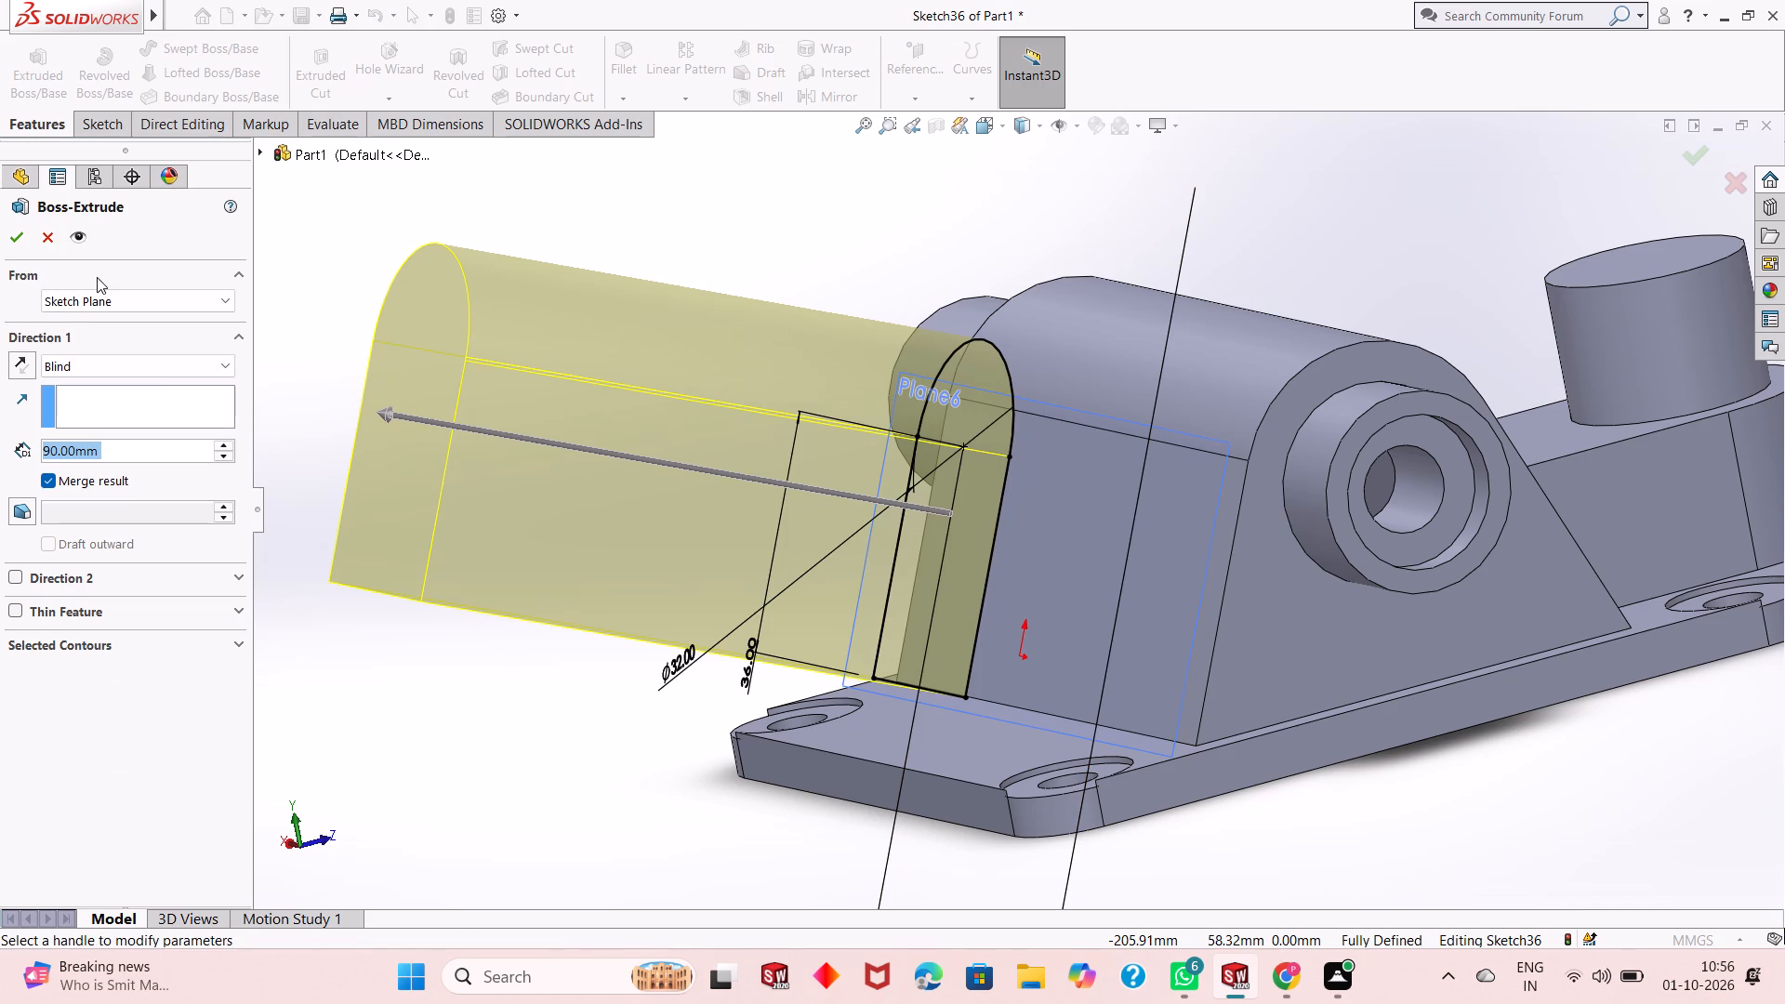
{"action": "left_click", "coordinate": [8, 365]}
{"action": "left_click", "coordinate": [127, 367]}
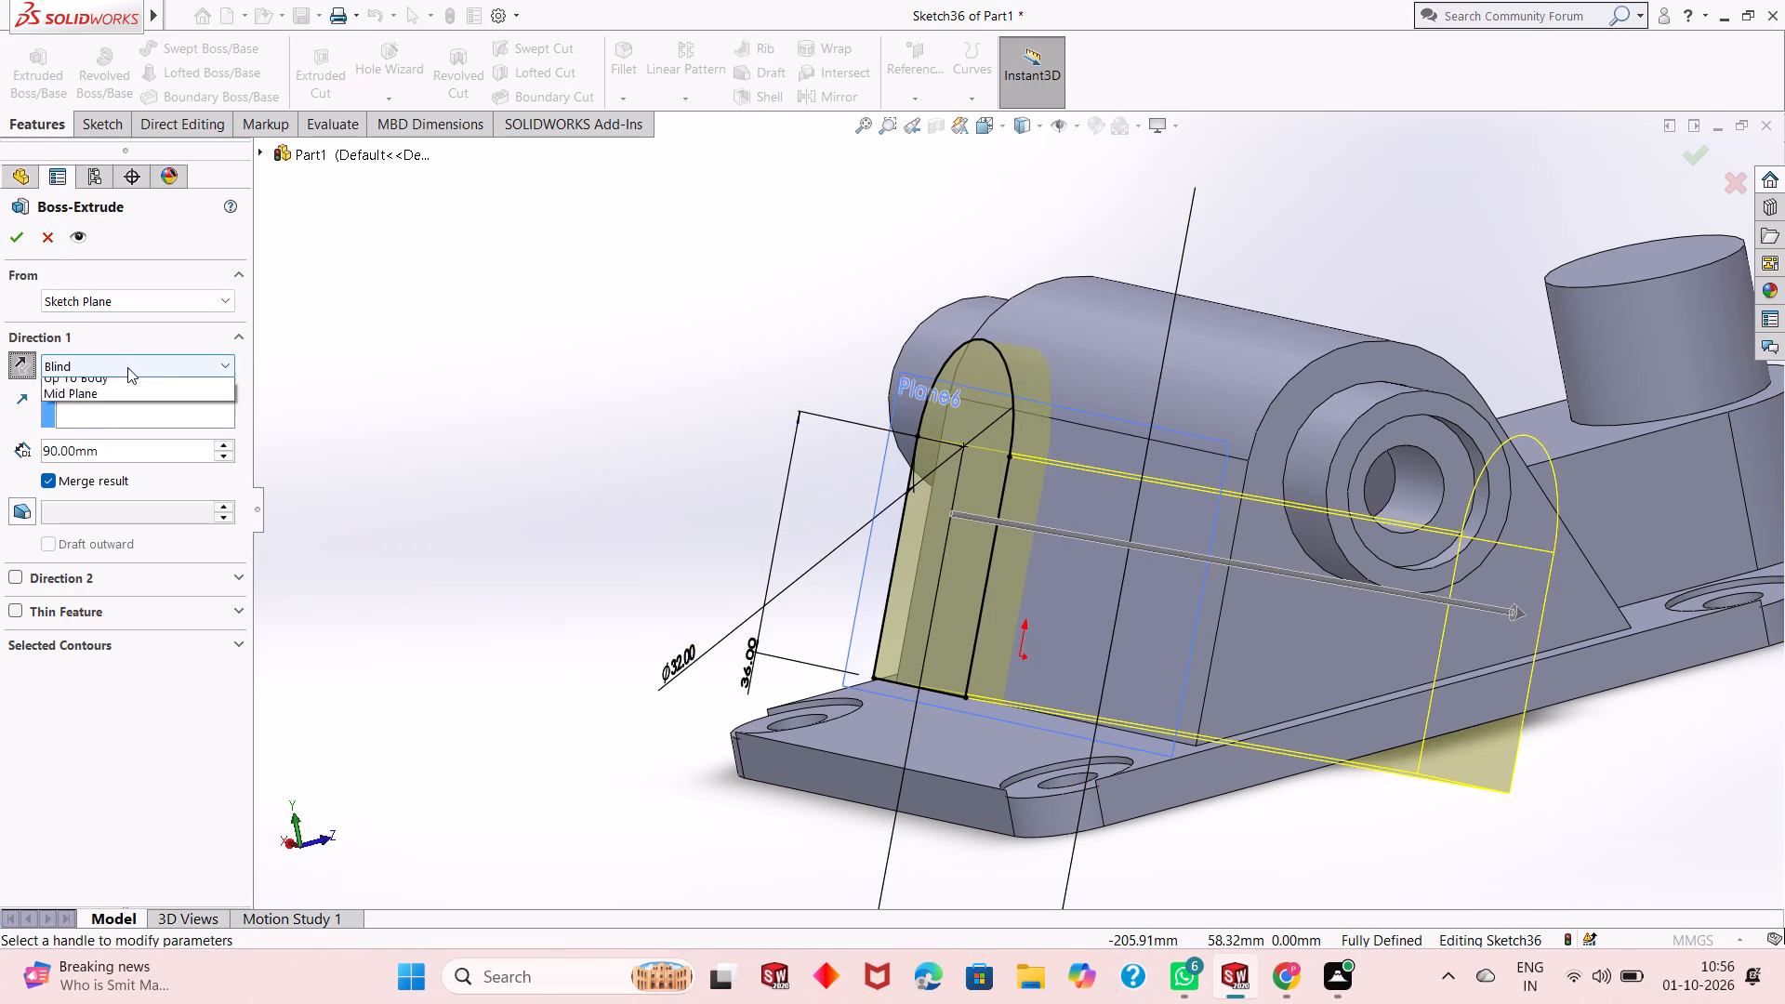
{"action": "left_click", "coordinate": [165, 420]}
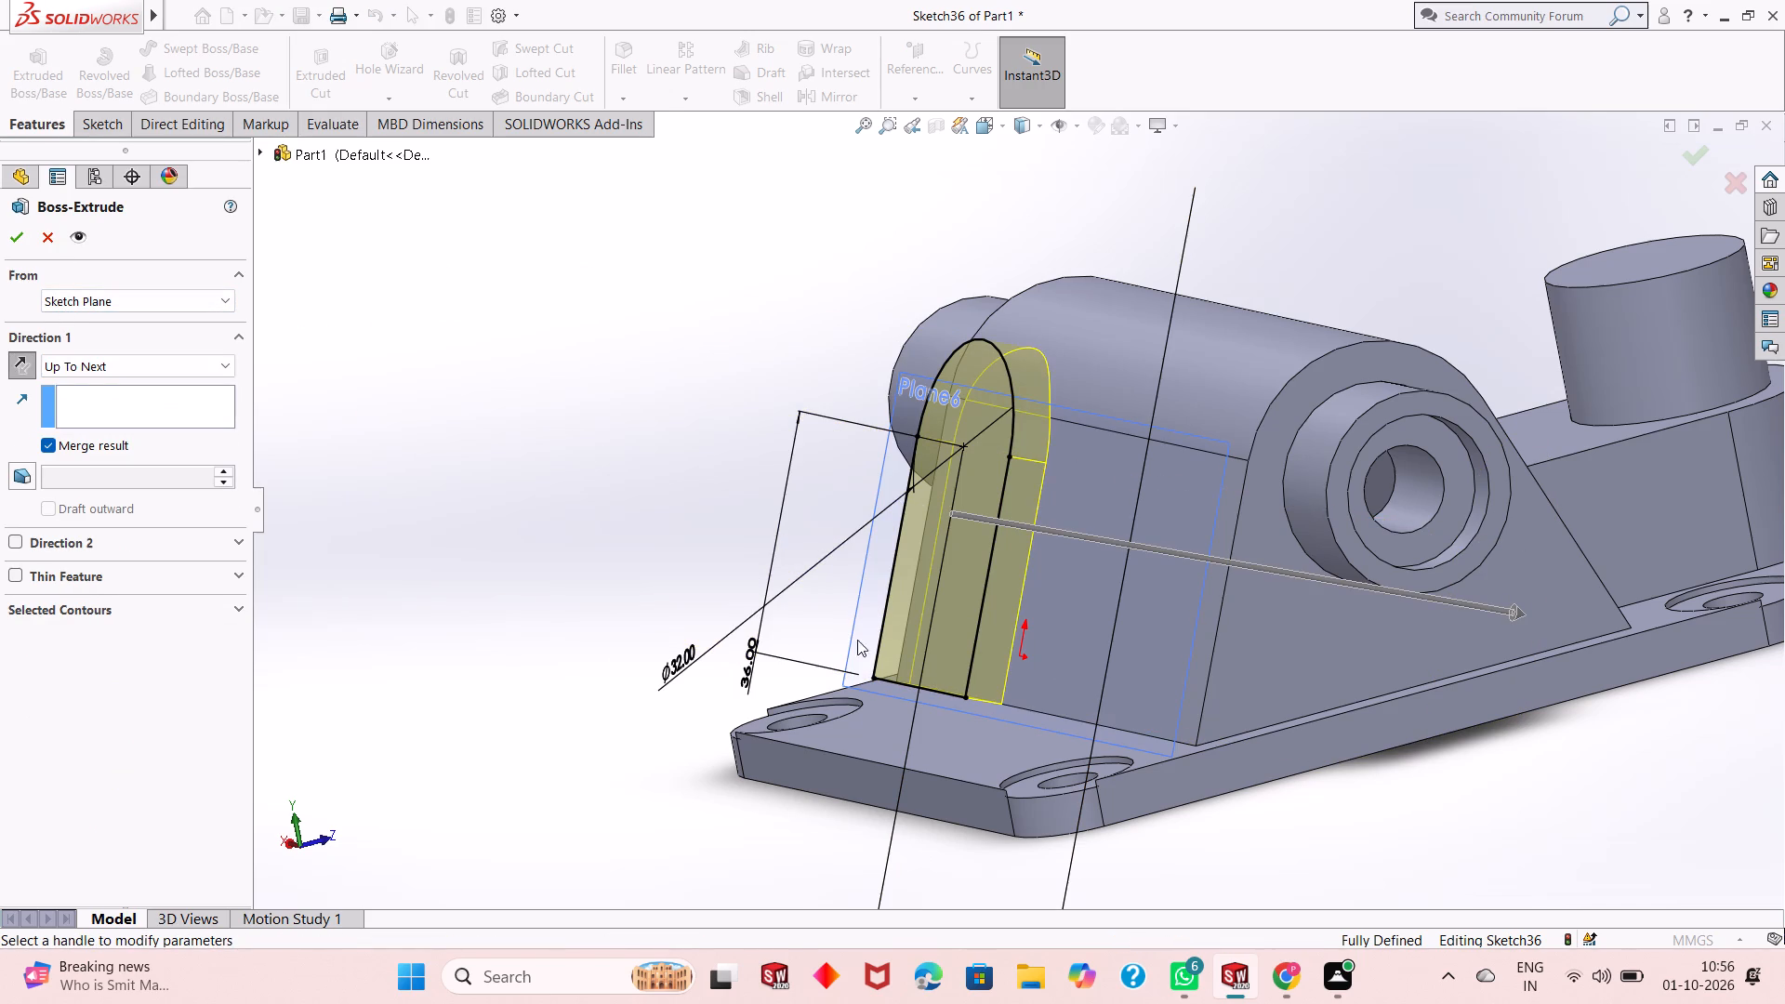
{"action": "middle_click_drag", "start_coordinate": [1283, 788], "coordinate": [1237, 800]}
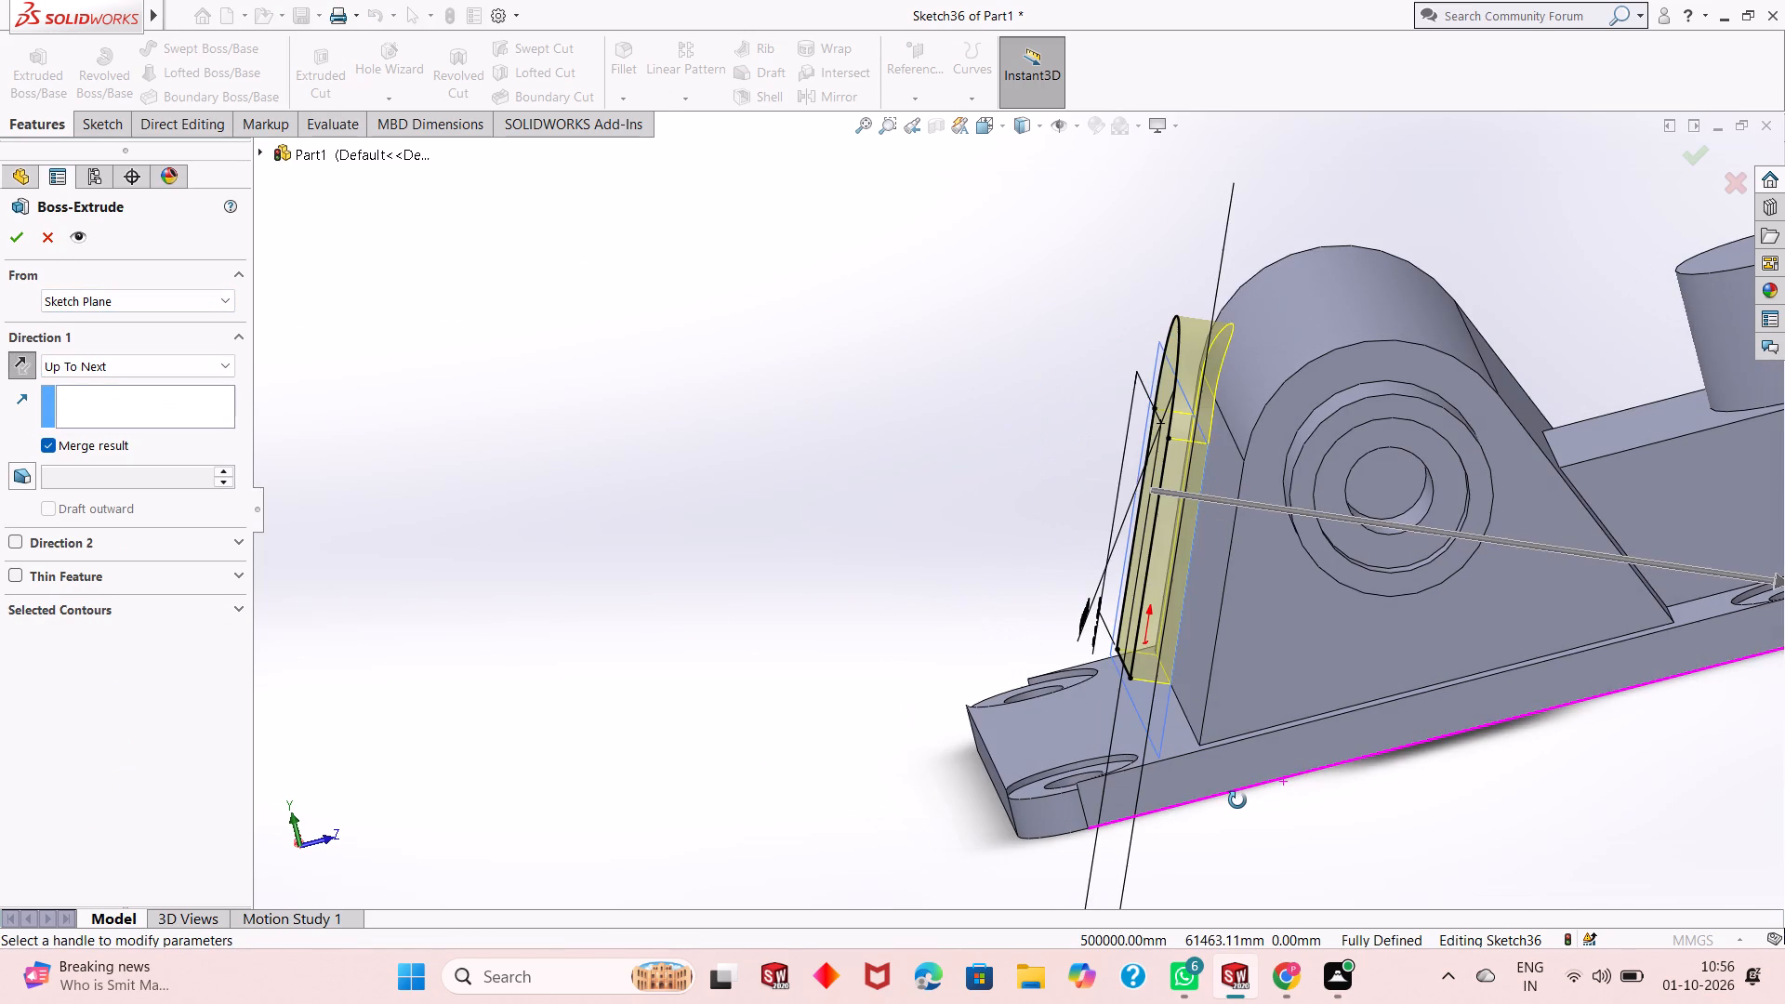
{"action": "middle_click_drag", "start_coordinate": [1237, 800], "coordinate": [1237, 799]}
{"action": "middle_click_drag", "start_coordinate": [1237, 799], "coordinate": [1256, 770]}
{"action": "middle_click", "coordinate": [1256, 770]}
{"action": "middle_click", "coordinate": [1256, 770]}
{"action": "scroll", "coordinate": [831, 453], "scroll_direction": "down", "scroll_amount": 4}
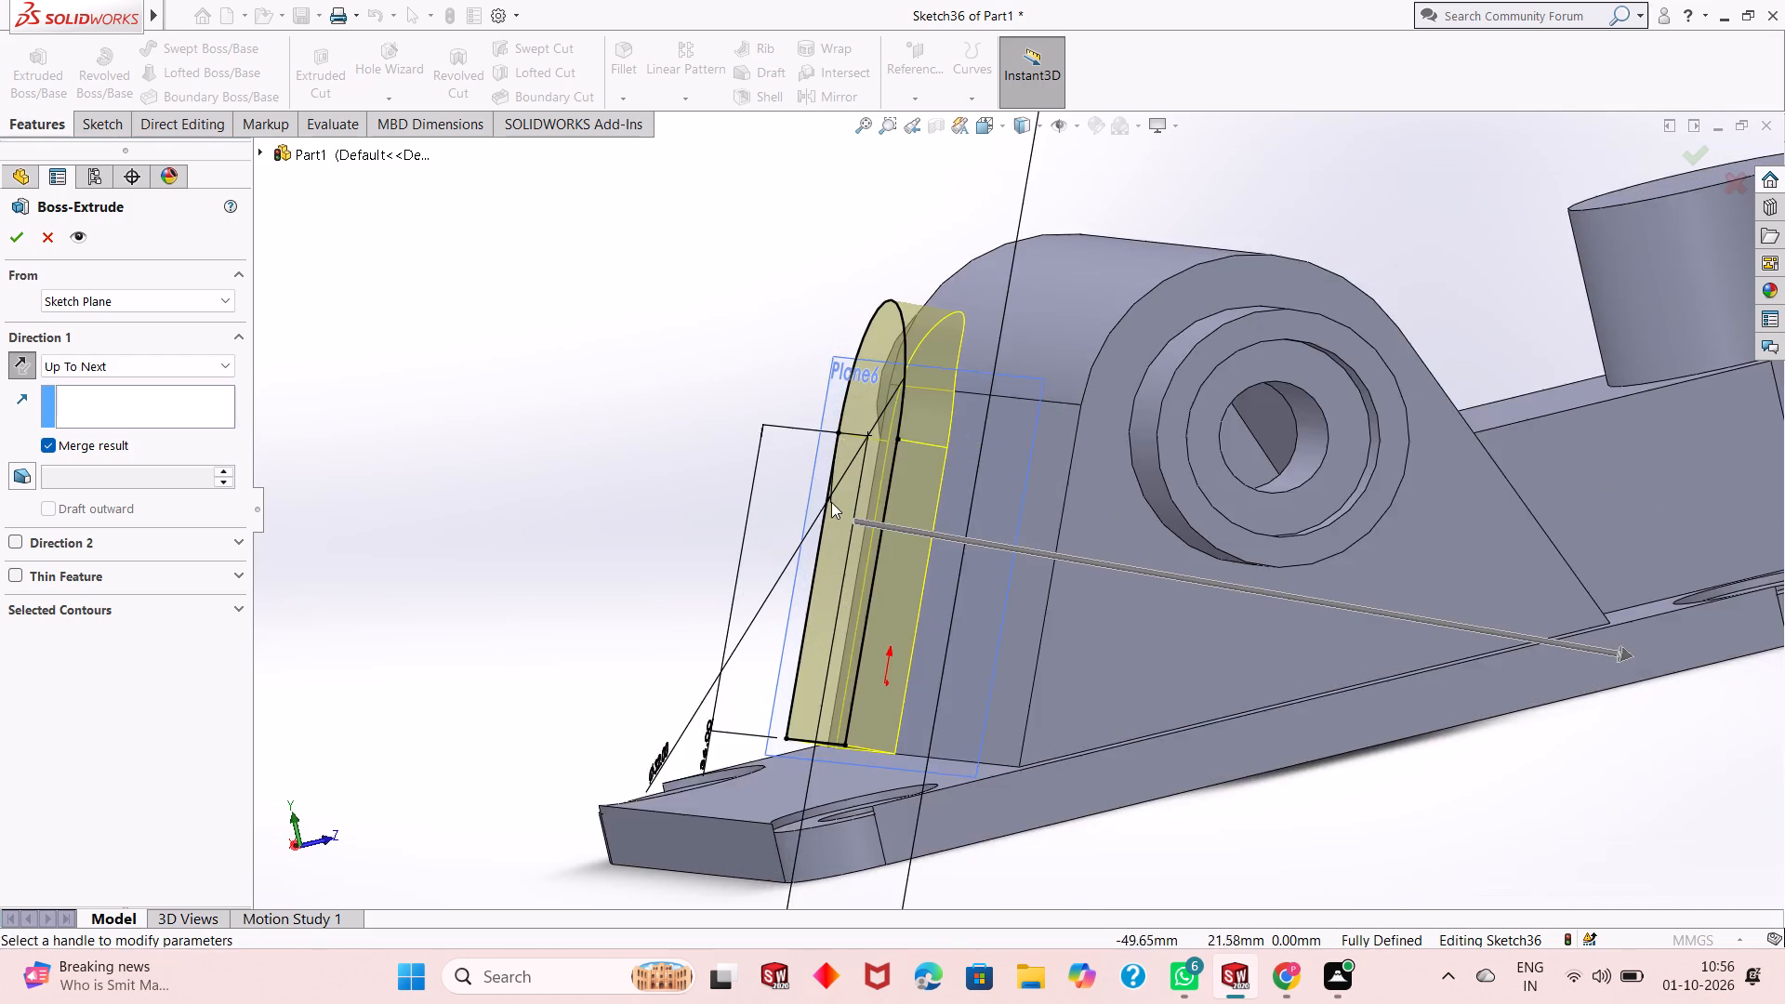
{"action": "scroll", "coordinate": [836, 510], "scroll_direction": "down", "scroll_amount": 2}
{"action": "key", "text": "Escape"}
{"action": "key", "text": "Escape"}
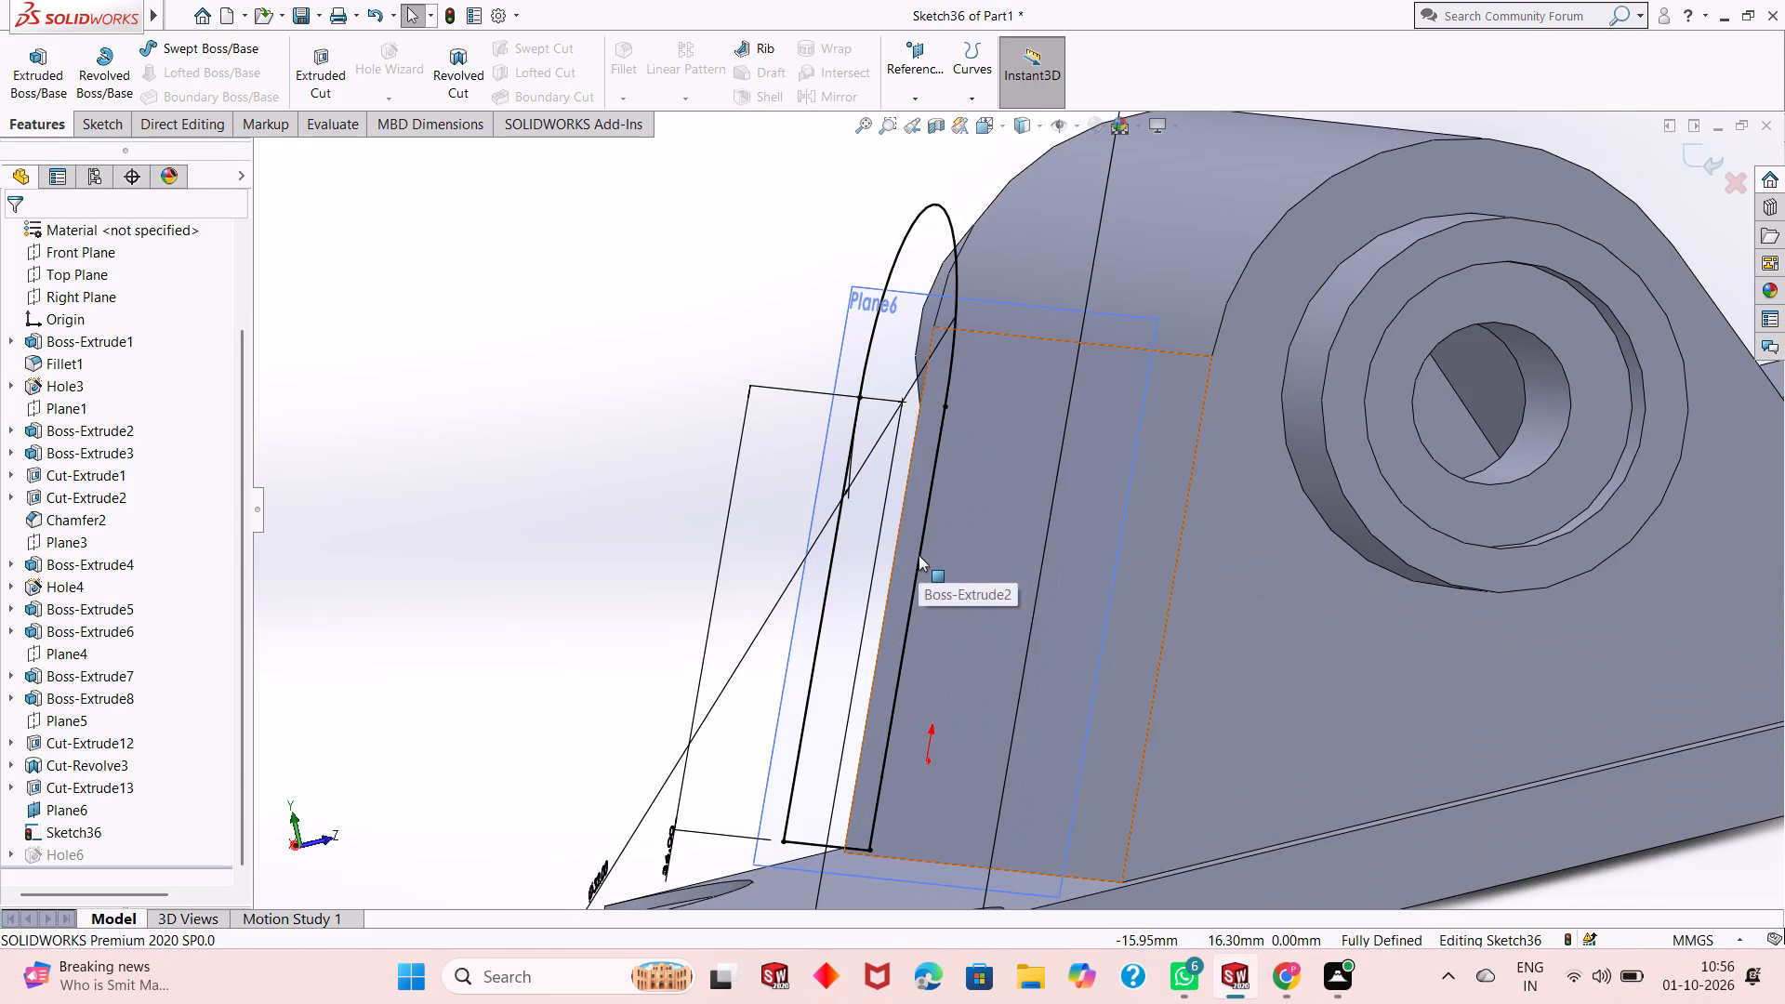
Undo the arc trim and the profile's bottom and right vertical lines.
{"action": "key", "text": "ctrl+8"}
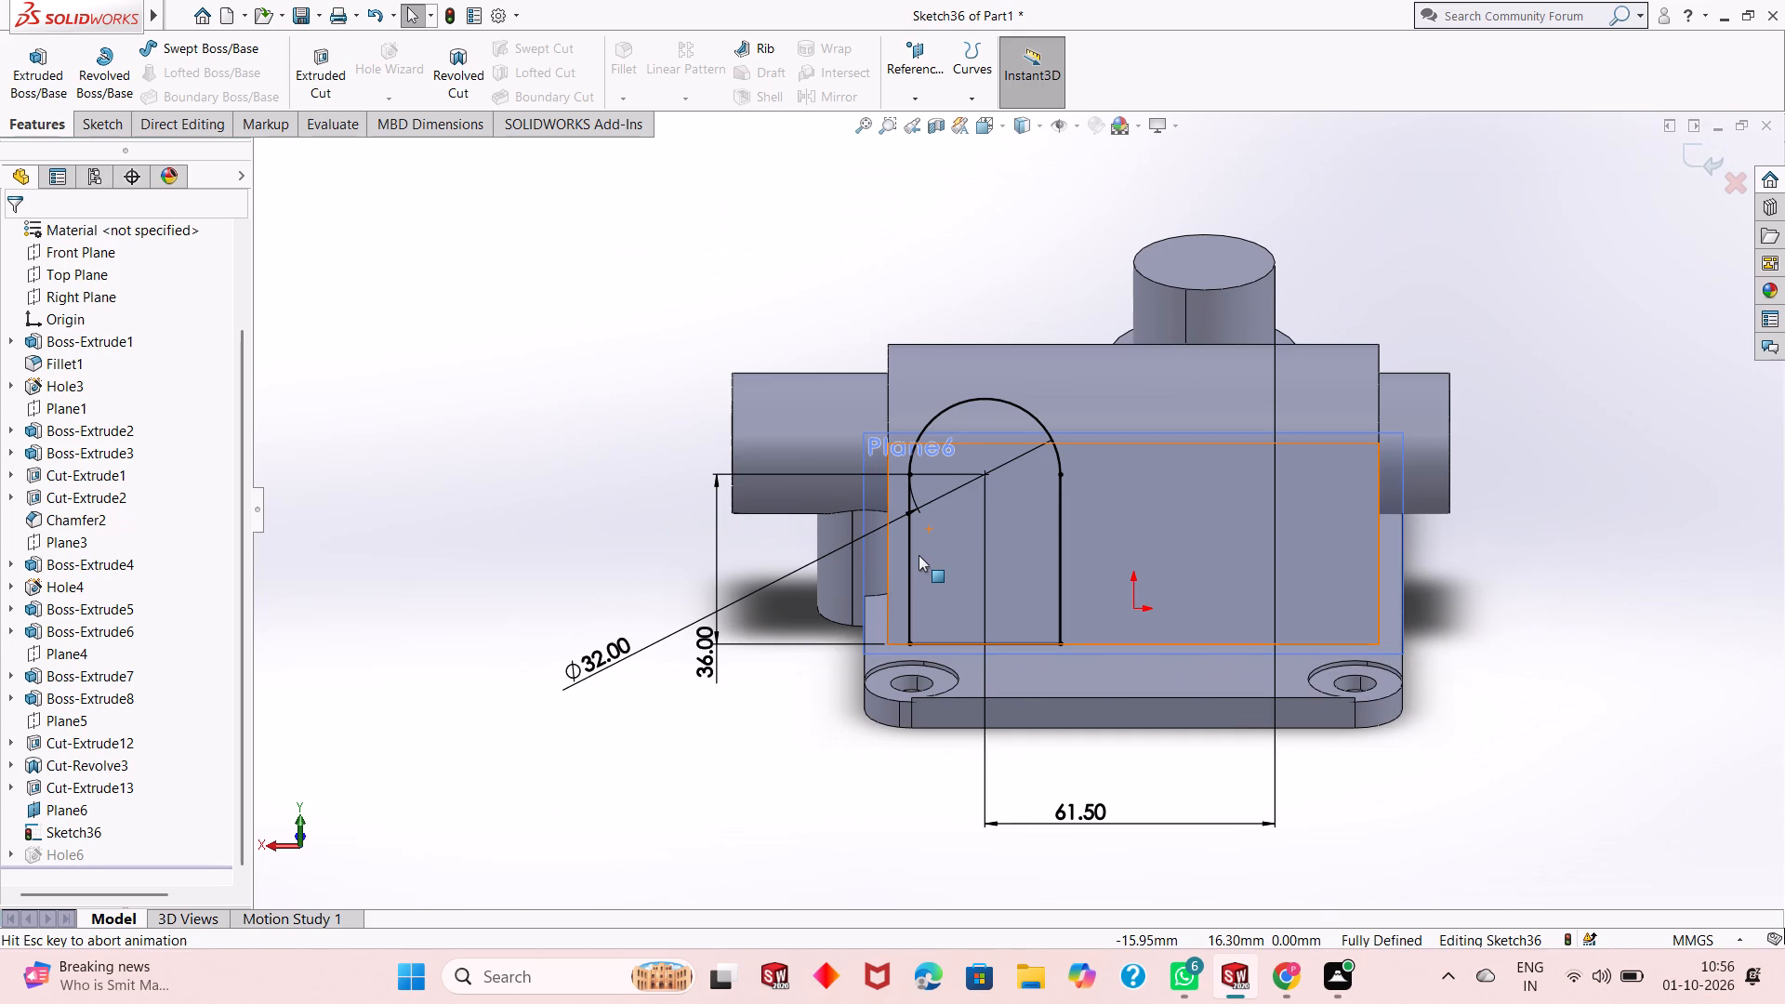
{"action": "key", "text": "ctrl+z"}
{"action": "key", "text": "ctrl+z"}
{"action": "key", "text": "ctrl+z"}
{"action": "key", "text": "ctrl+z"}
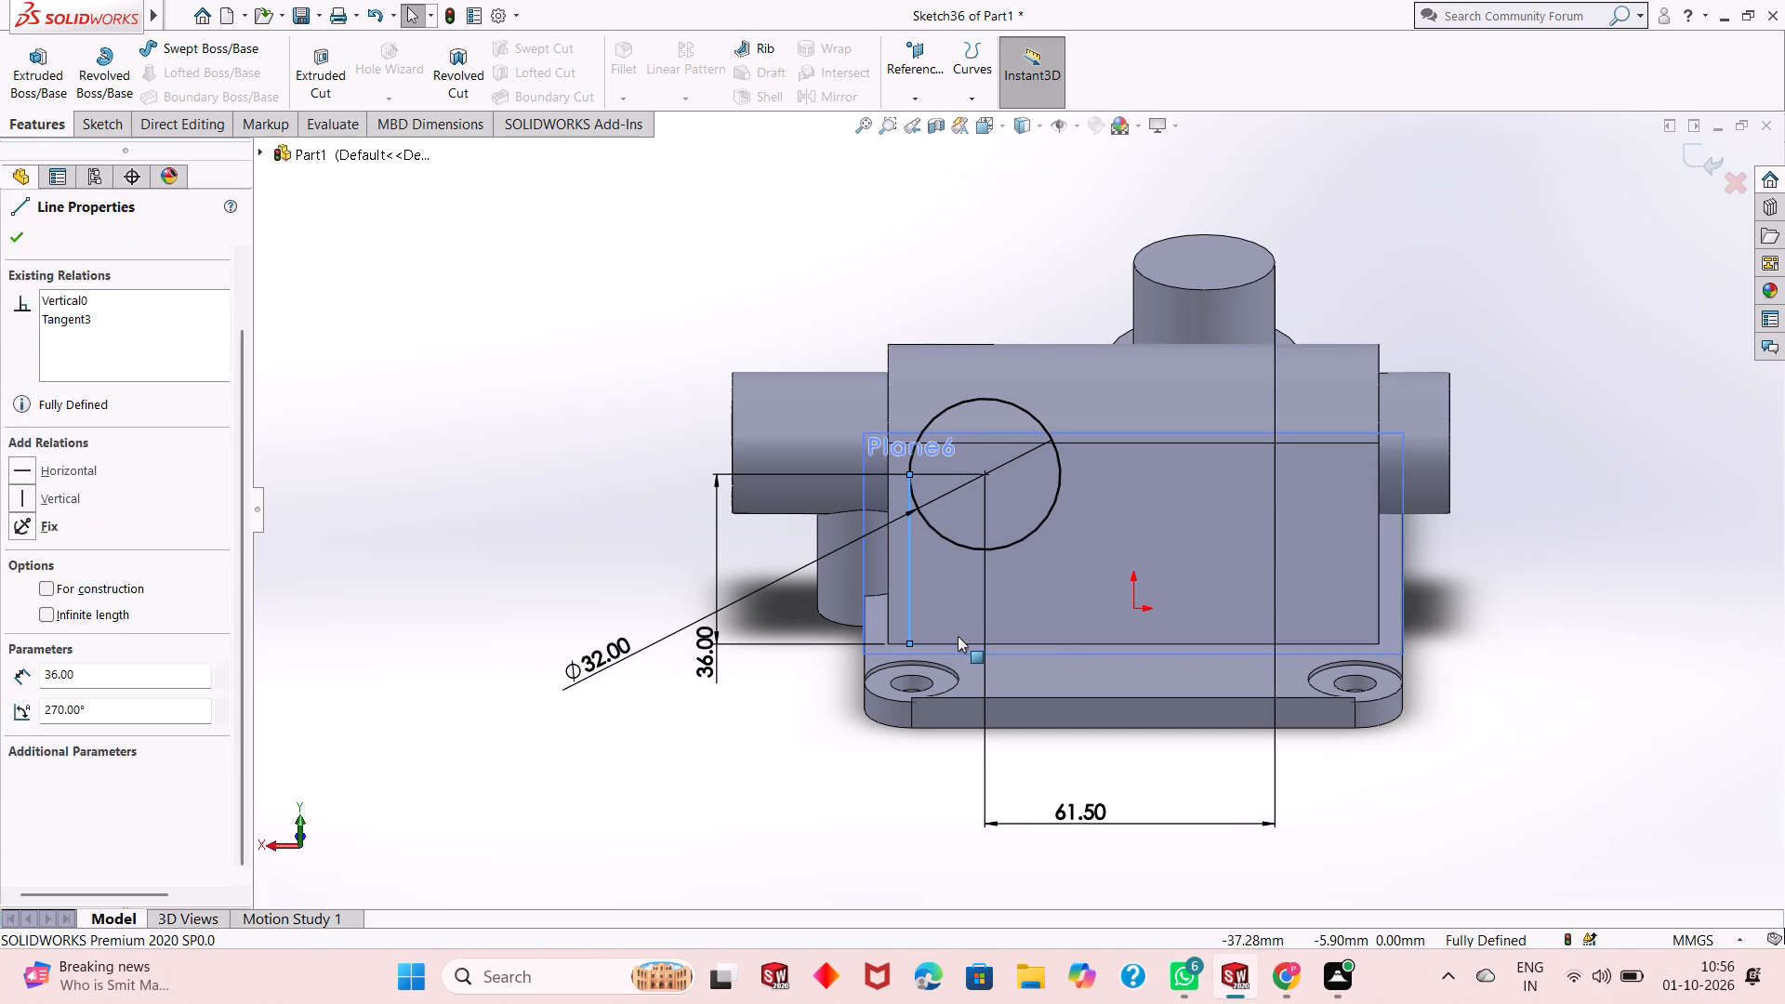
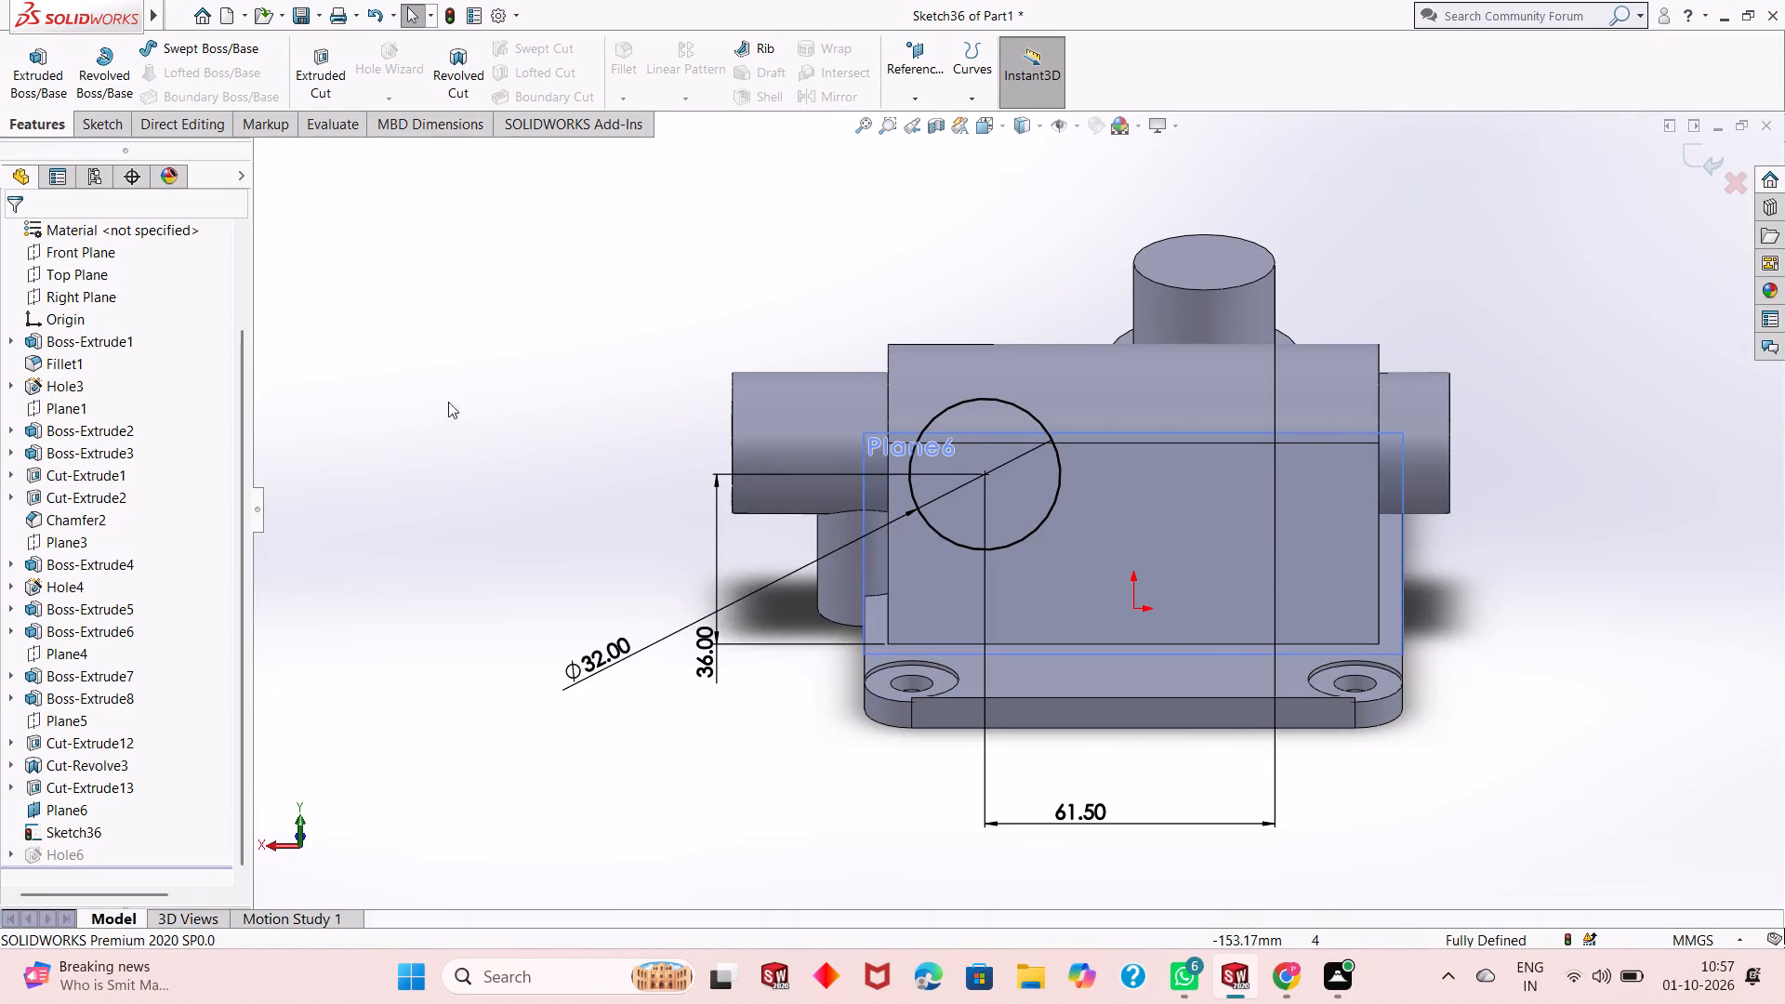
Draw vertical lines from the circle's left and right quadrants, joined by a horizontal line about 32 mm long level with the circle's bottom.
{"action": "left_click", "coordinate": [102, 126]}
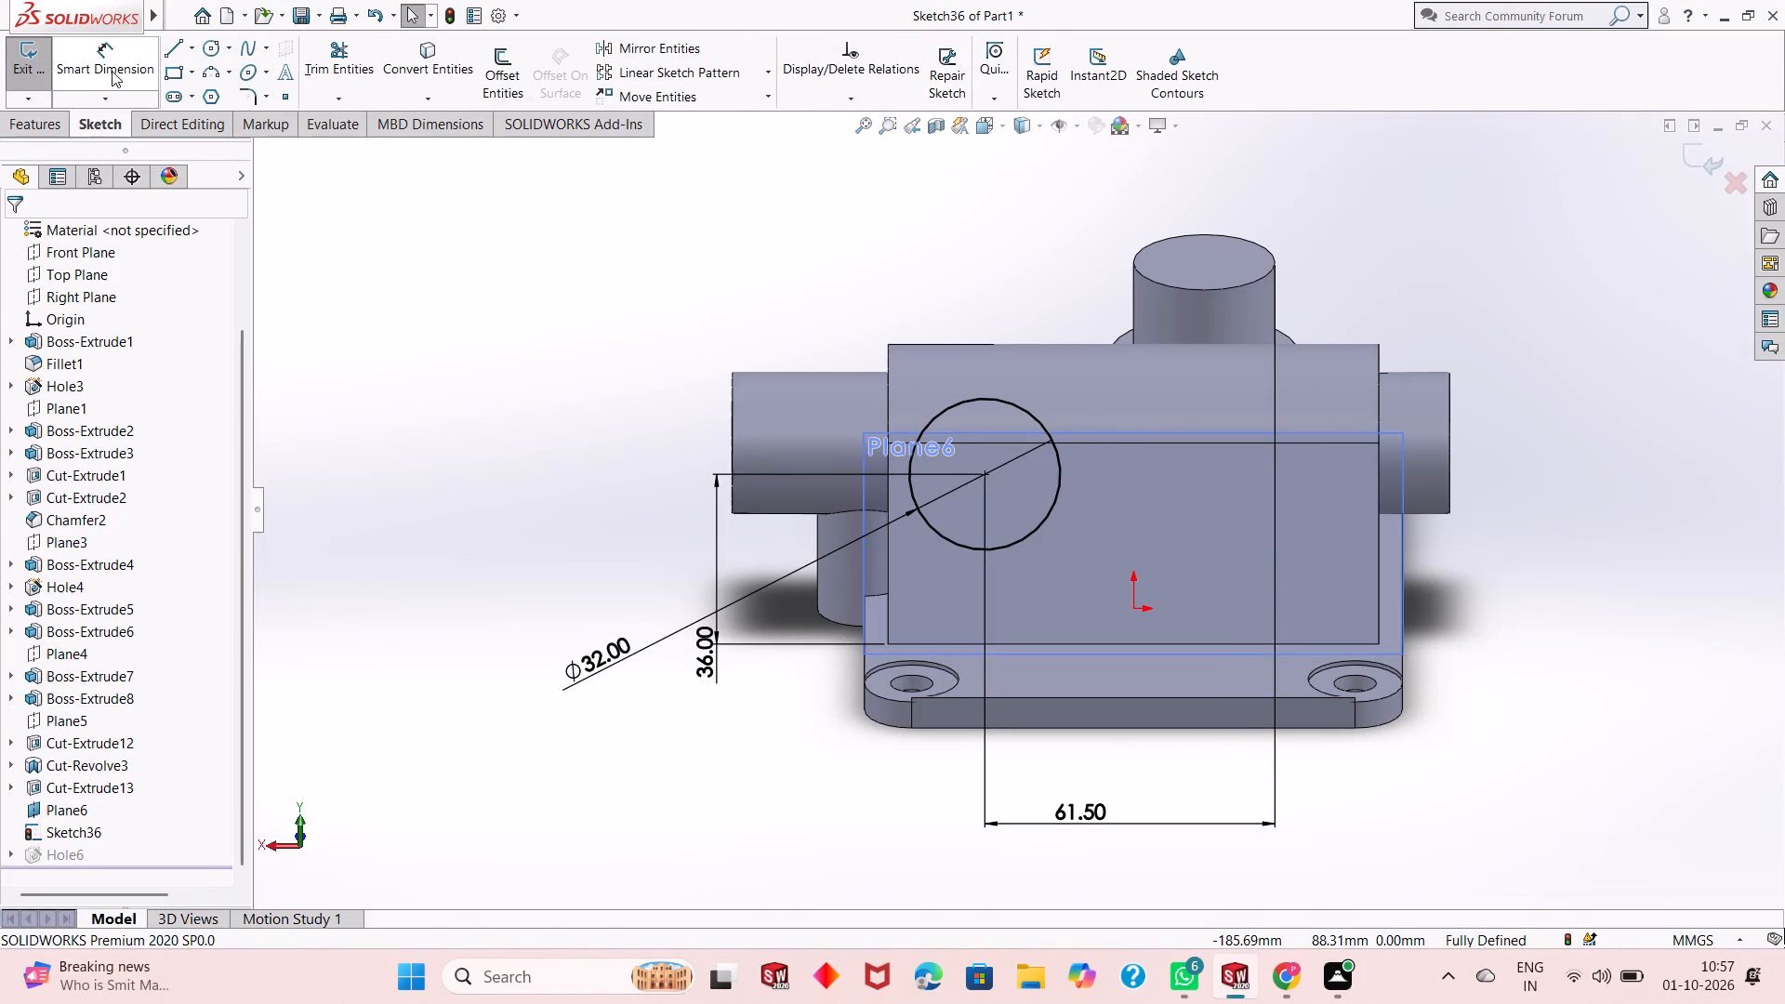
{"action": "left_click", "coordinate": [174, 49]}
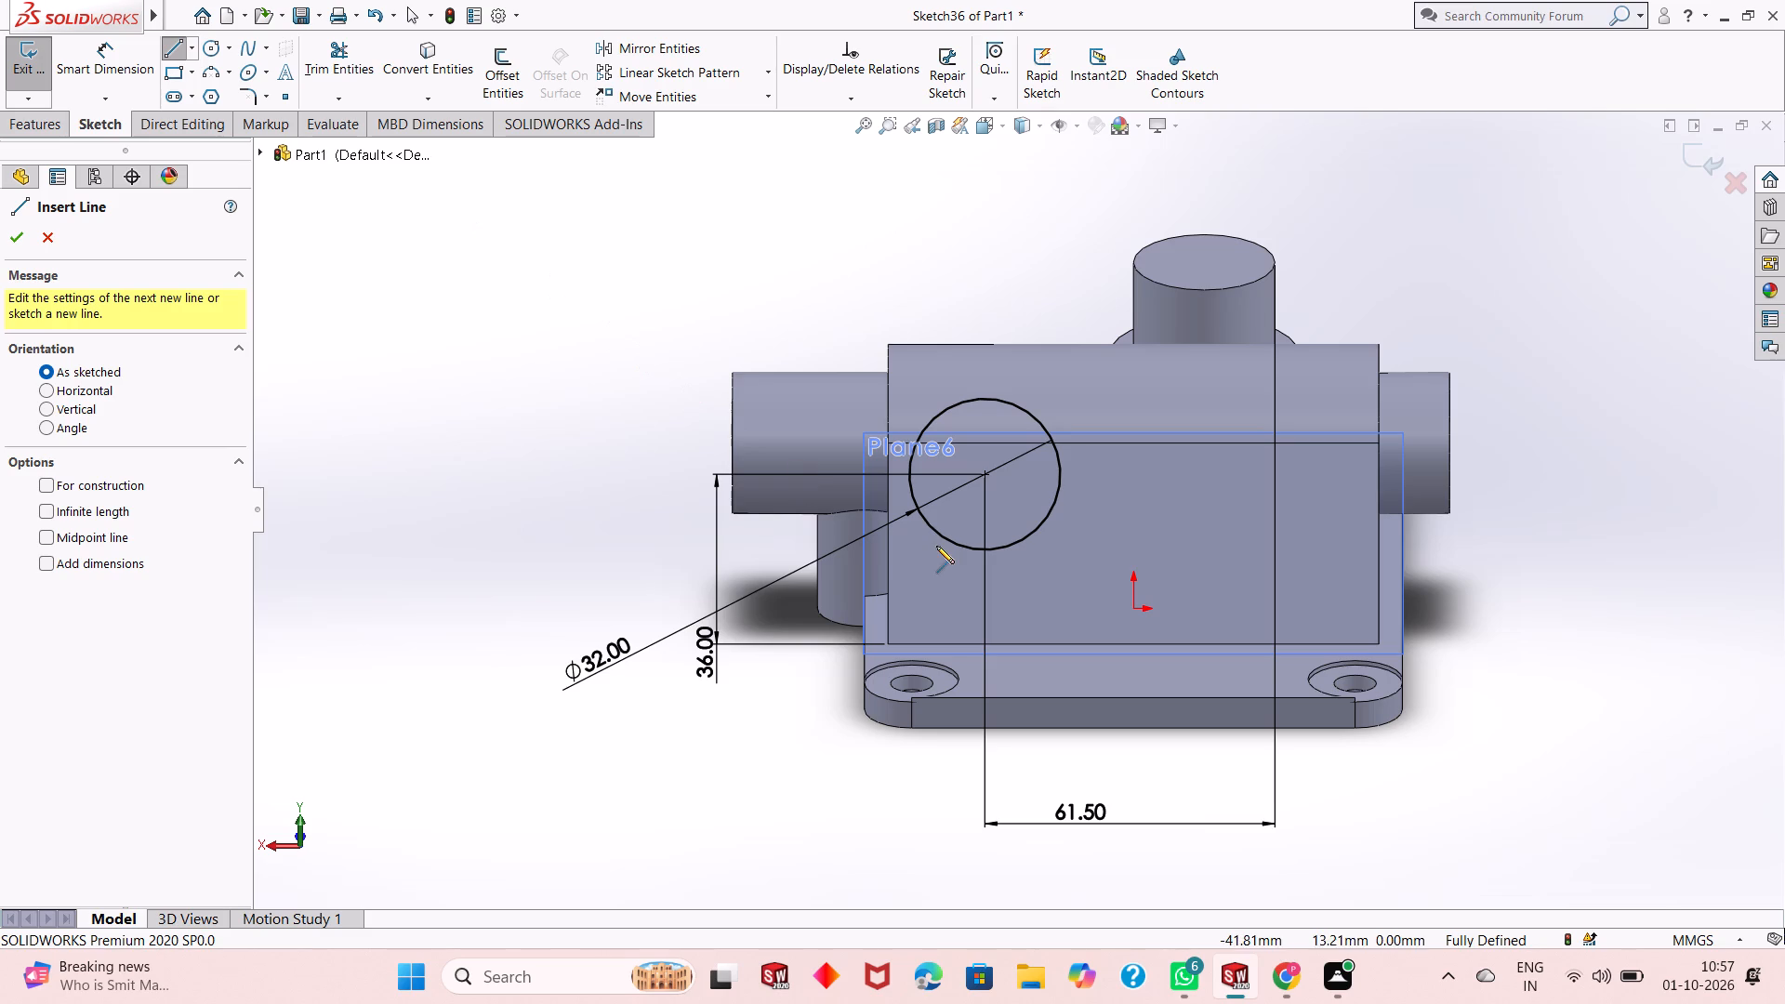
{"action": "left_click", "coordinate": [910, 477]}
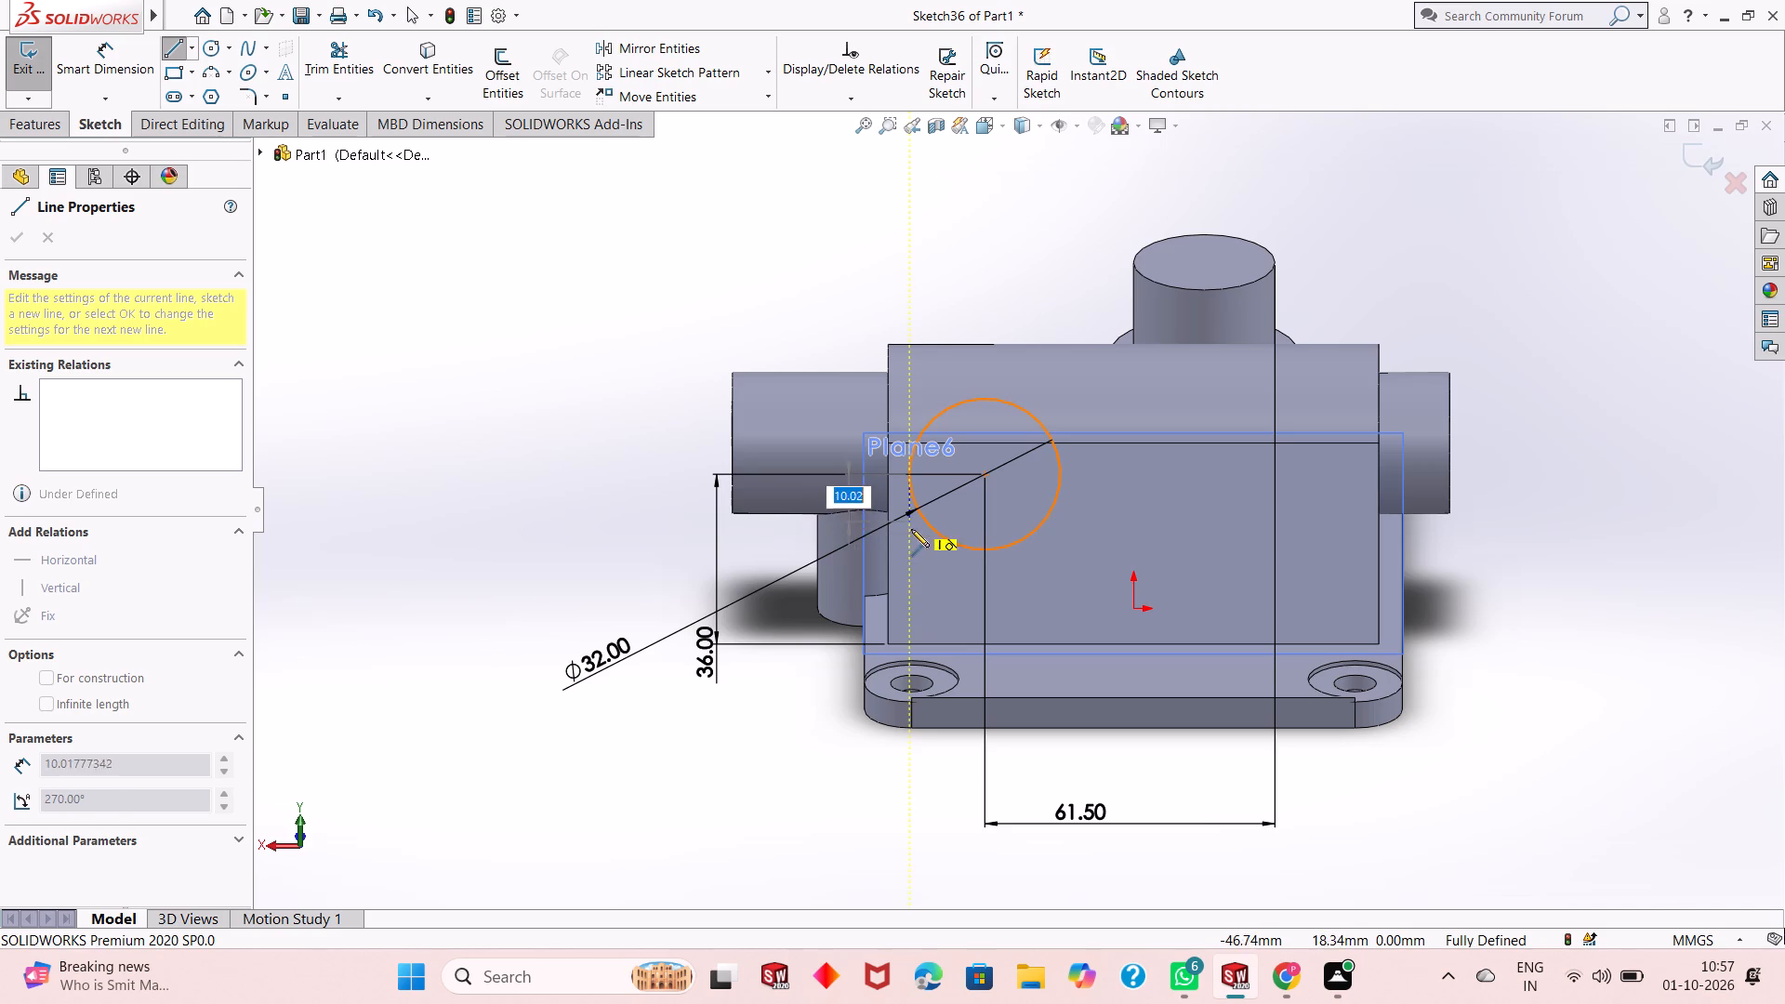
{"action": "left_click", "coordinate": [909, 549]}
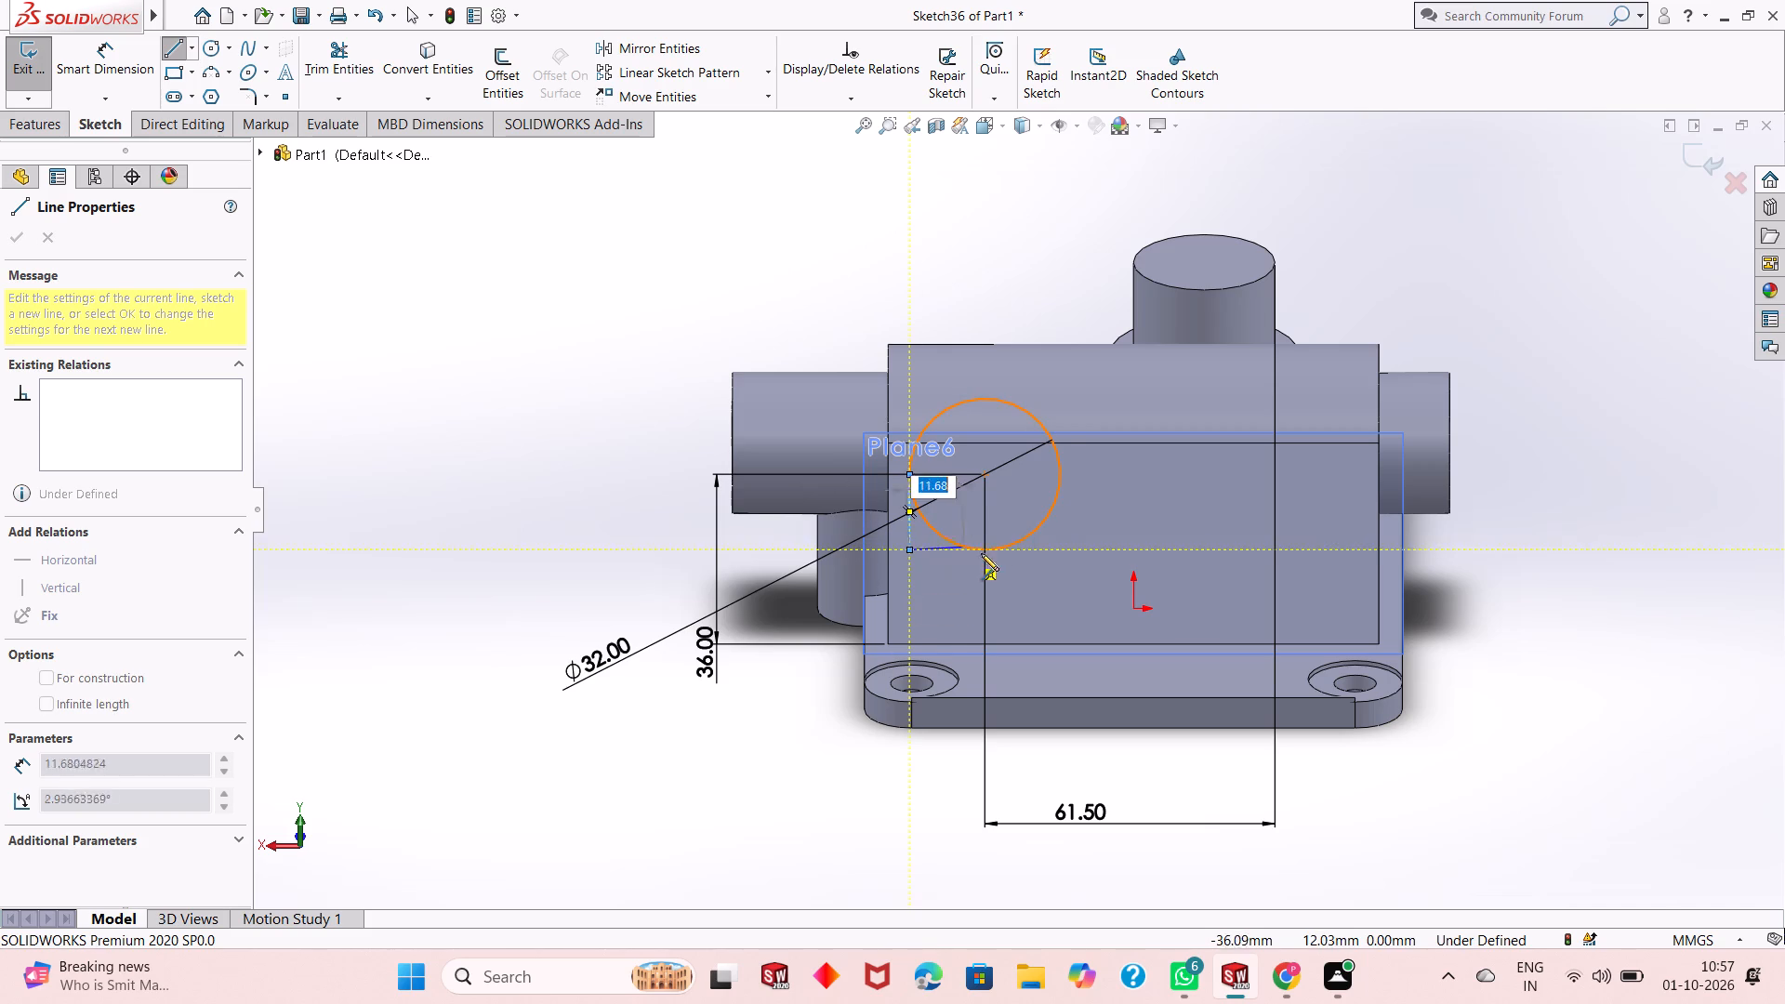
{"action": "left_click", "coordinate": [1056, 554]}
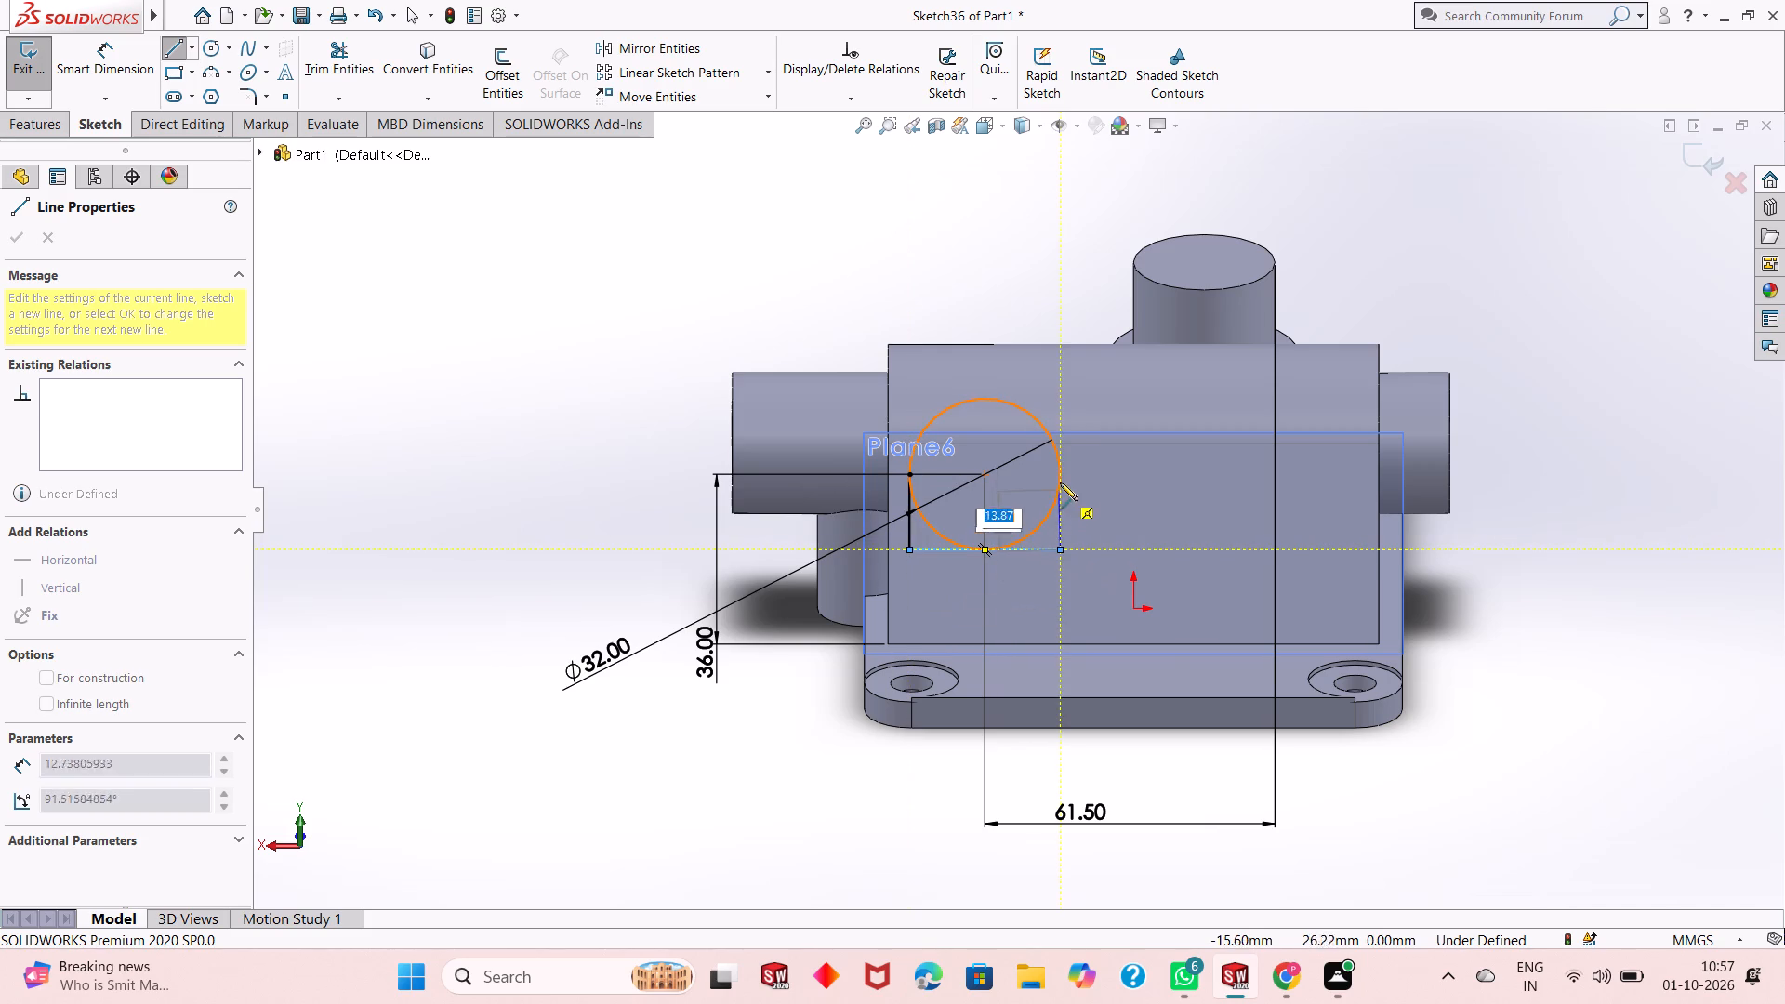
{"action": "left_click", "coordinate": [1062, 474]}
{"action": "right_click", "coordinate": [631, 471]}
{"action": "left_click", "coordinate": [660, 482]}
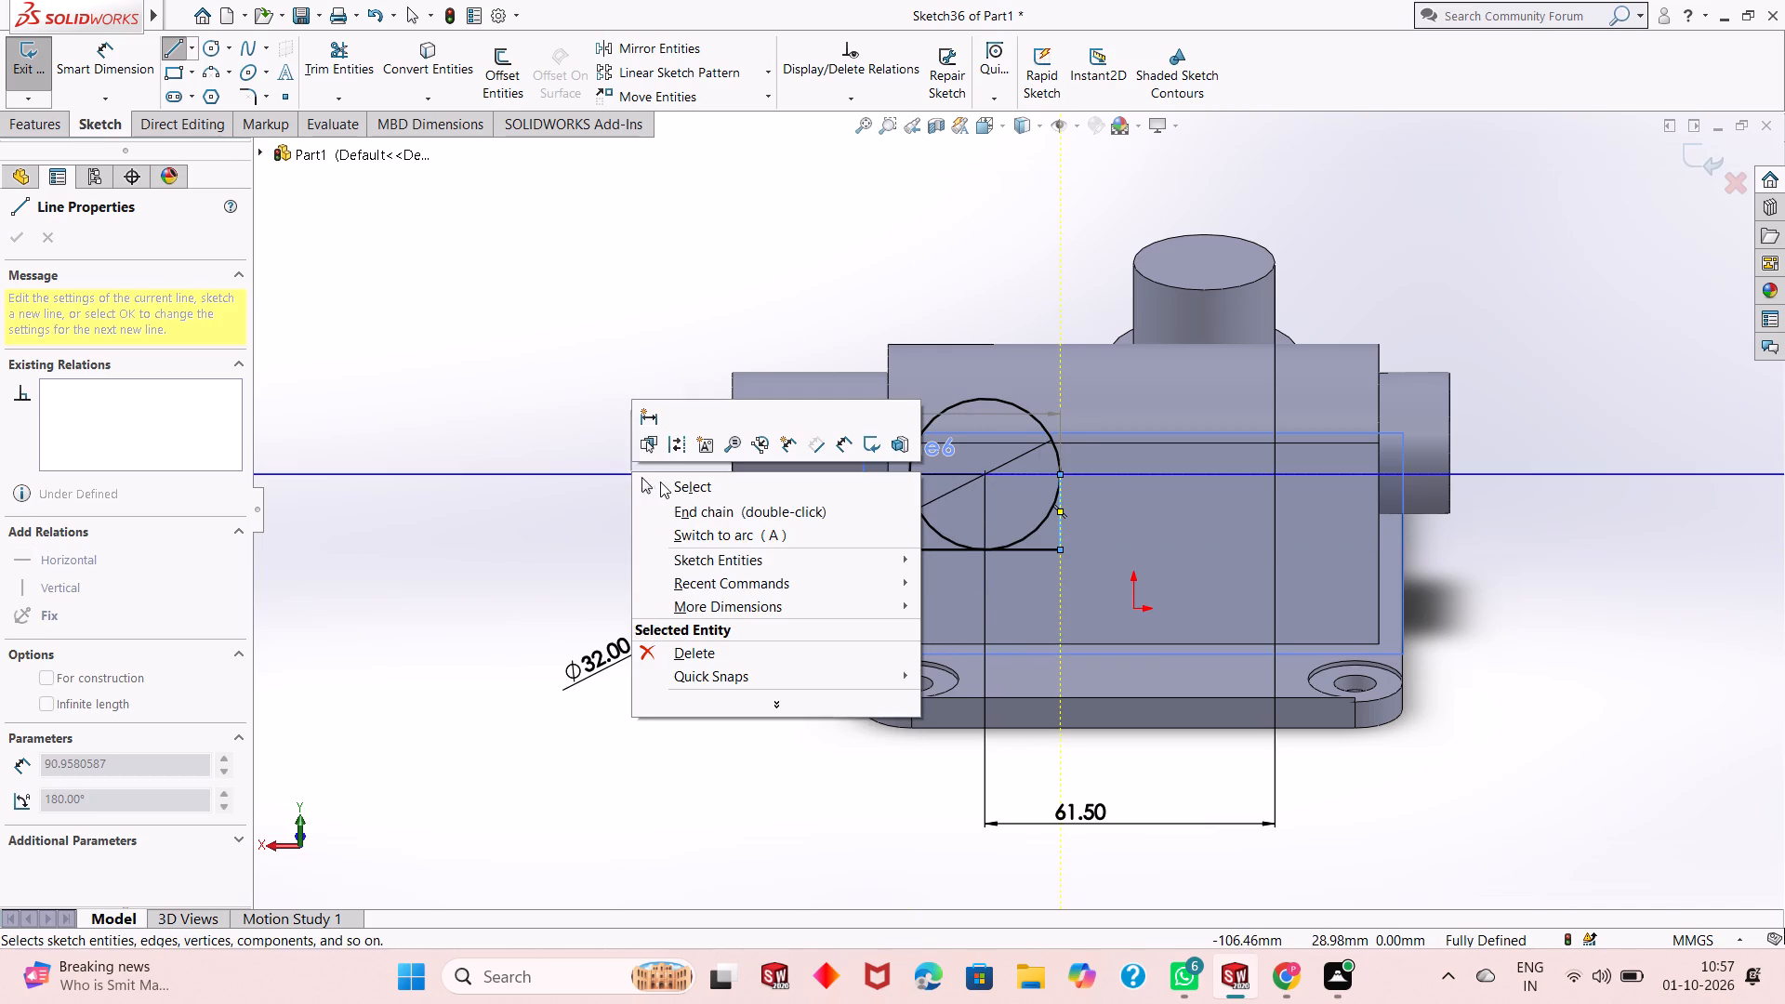
Trim away both halves of the circle's lower arc inside the lines, leaving a closed round-topped profile.
{"action": "left_click", "coordinate": [367, 48]}
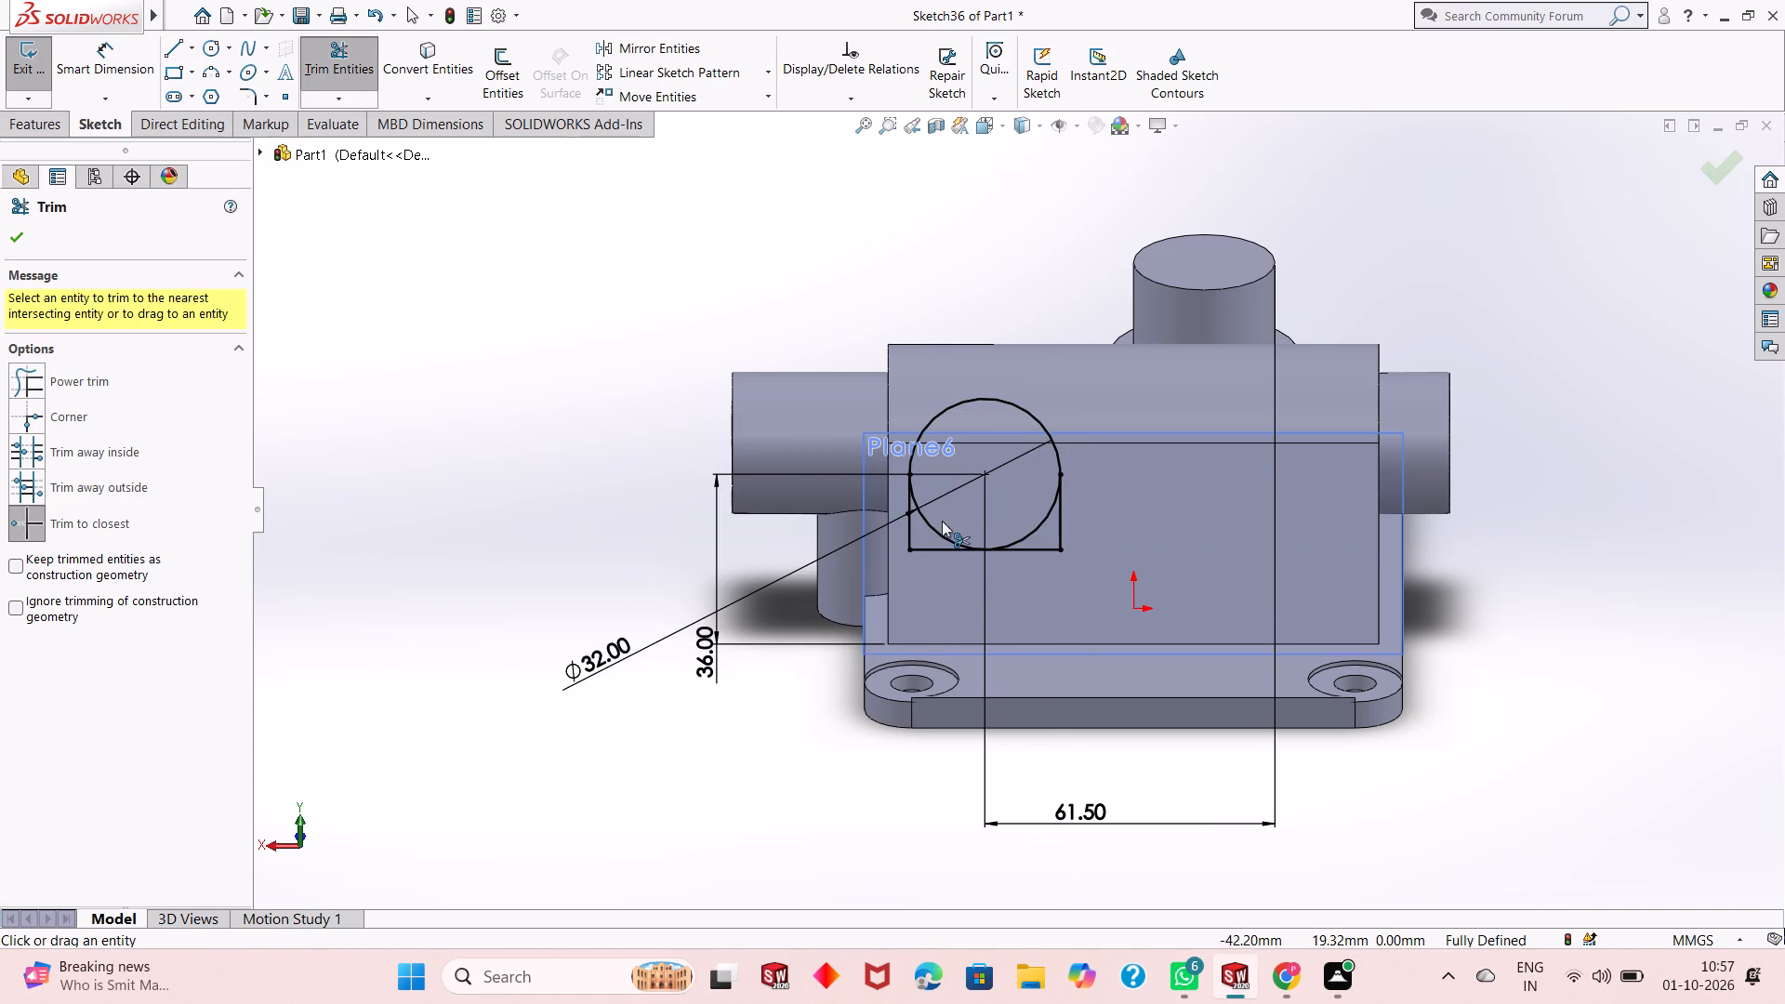
{"action": "left_click", "coordinate": [940, 532]}
{"action": "left_click", "coordinate": [1037, 534]}
{"action": "middle_click_drag", "start_coordinate": [1487, 553], "coordinate": [1487, 480]}
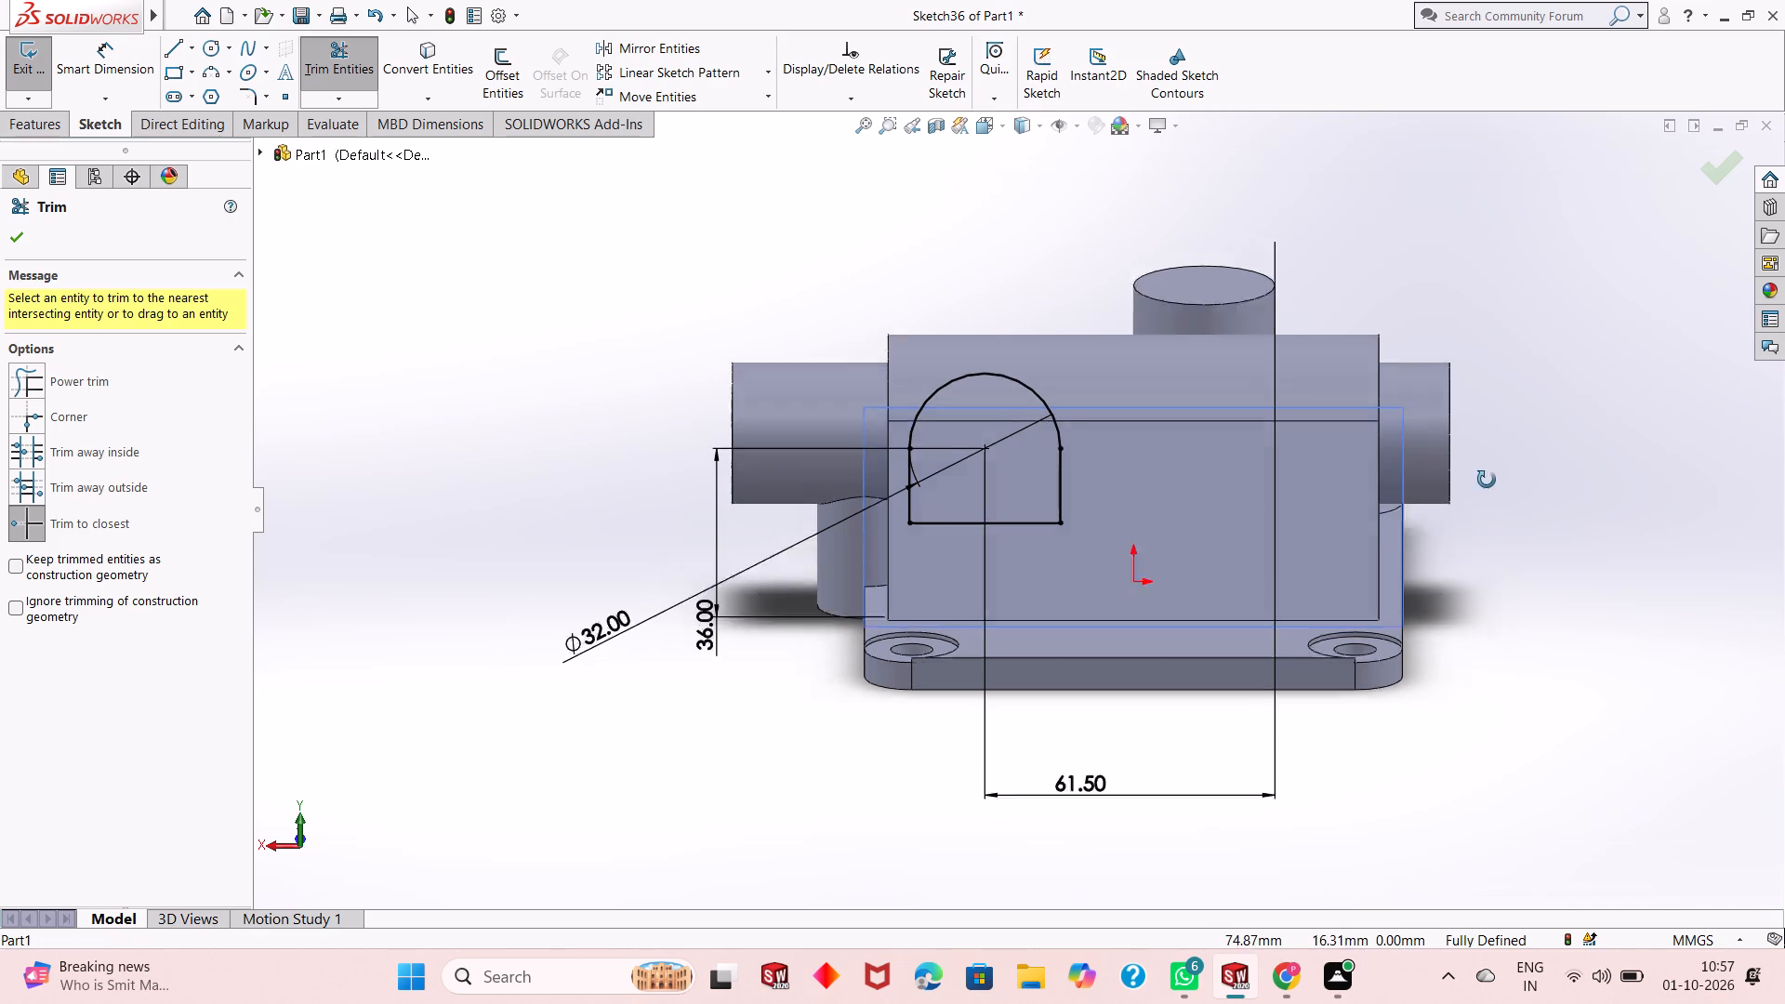
{"action": "middle_click_drag", "start_coordinate": [1487, 480], "coordinate": [1350, 518]}
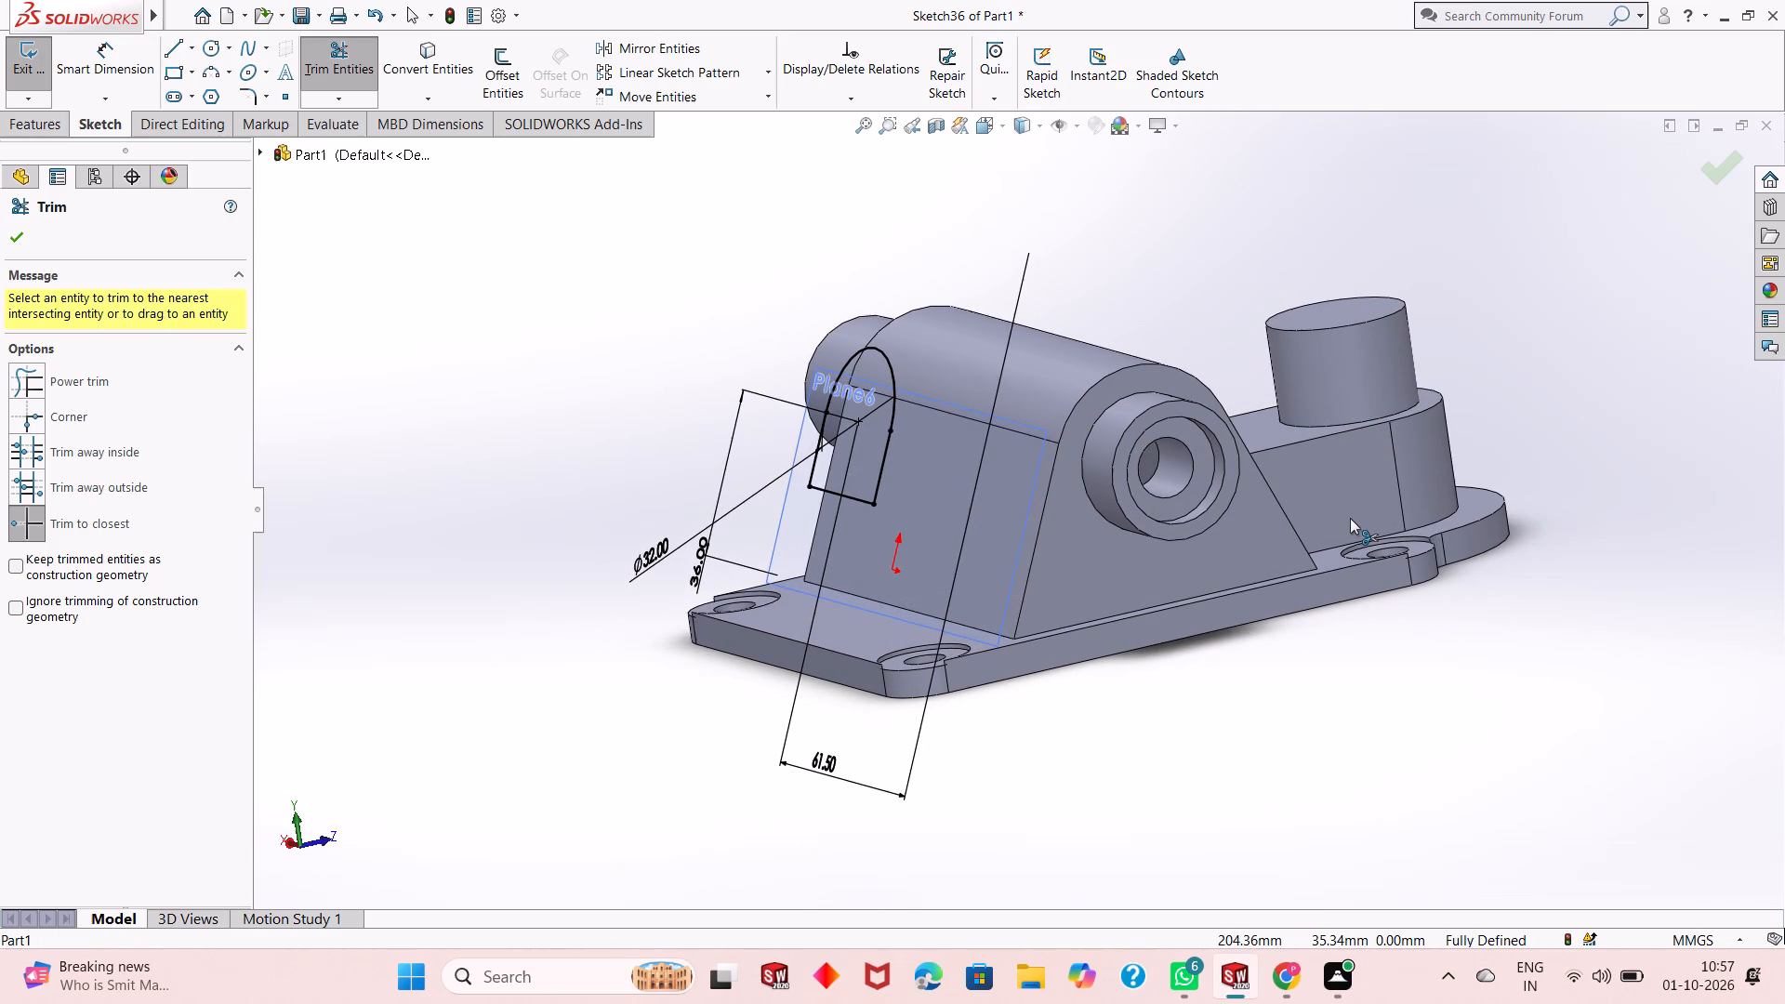
{"action": "right_click", "coordinate": [509, 382]}
{"action": "left_click", "coordinate": [622, 449]}
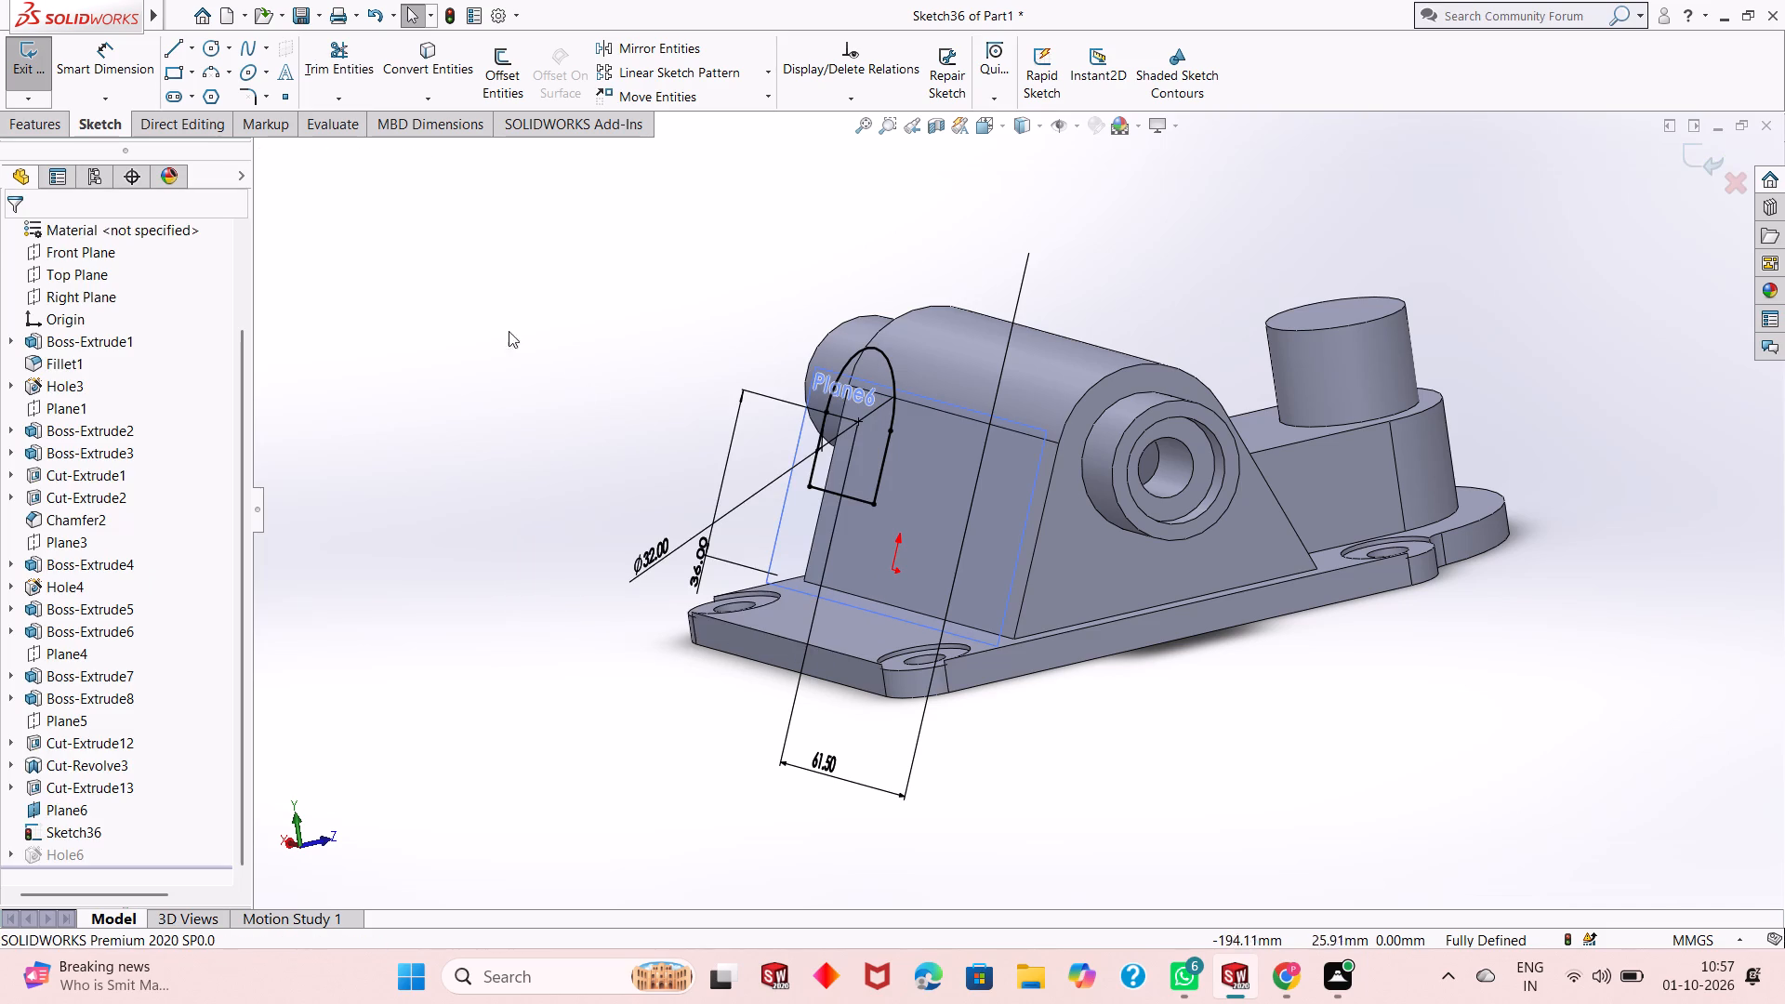
Extrude the round-topped profile as a boss in the reversed direction, Up To Next, merged into the sloped body.
{"action": "left_click", "coordinate": [46, 131]}
{"action": "left_click", "coordinate": [64, 86]}
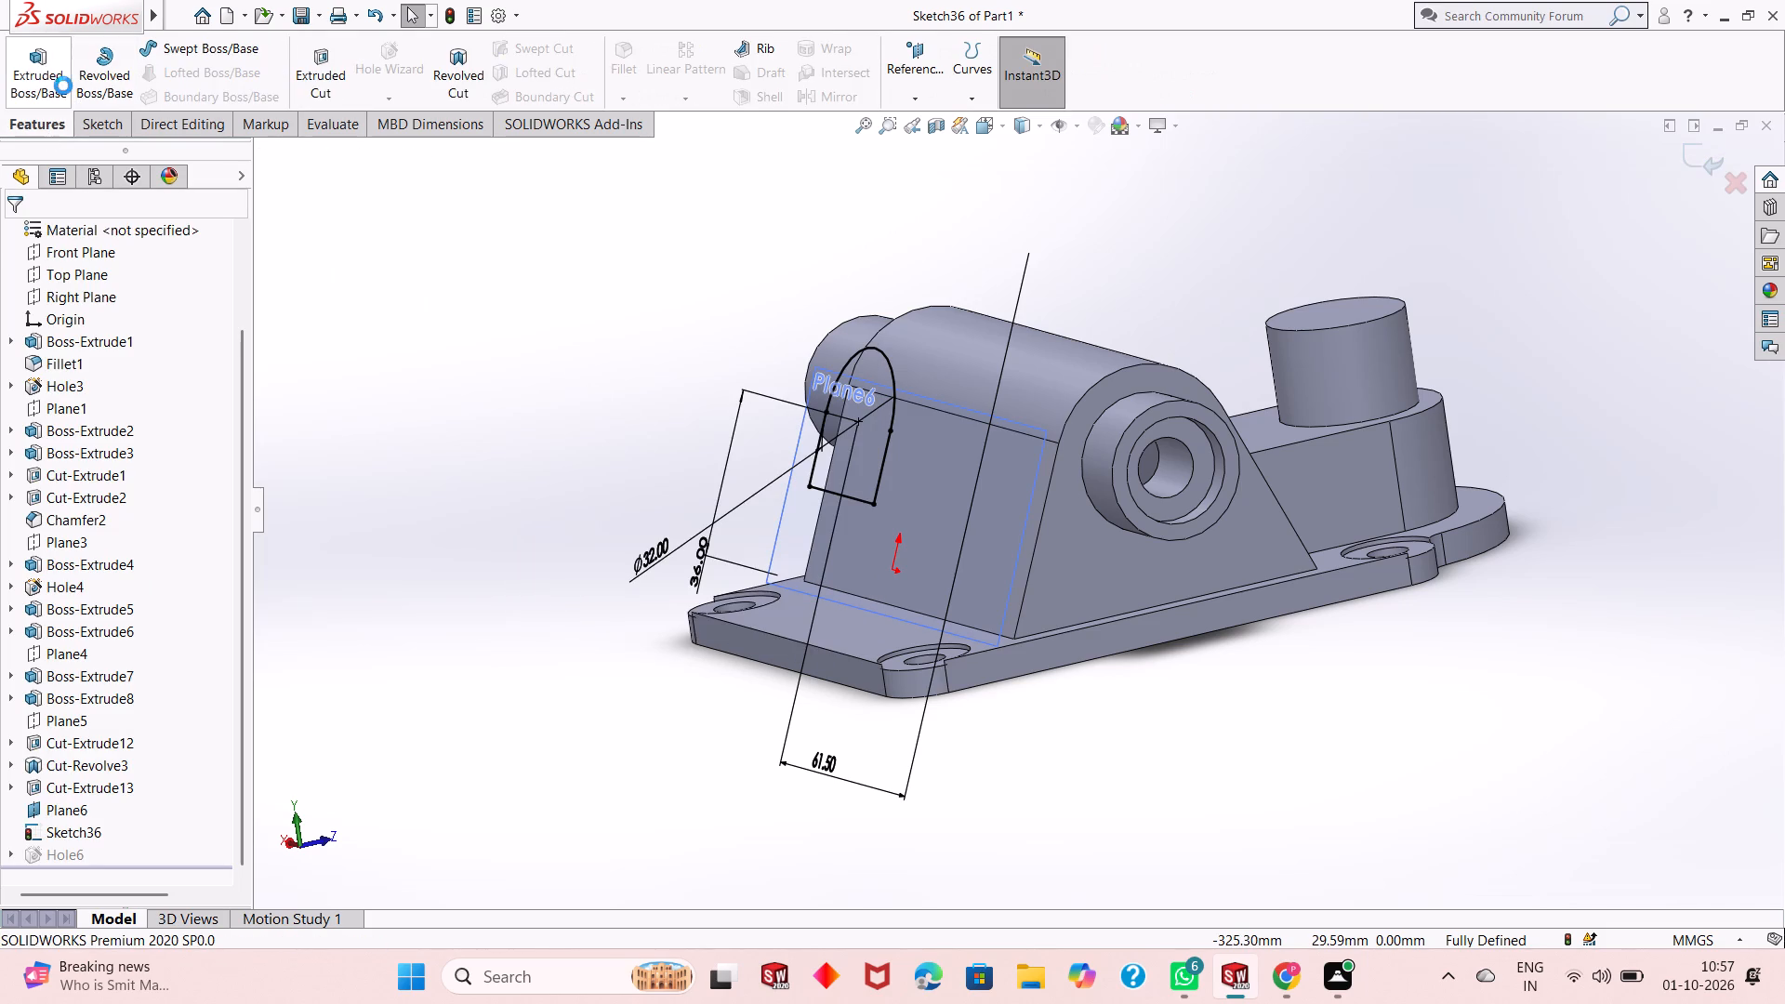
{"action": "left_click", "coordinate": [132, 362]}
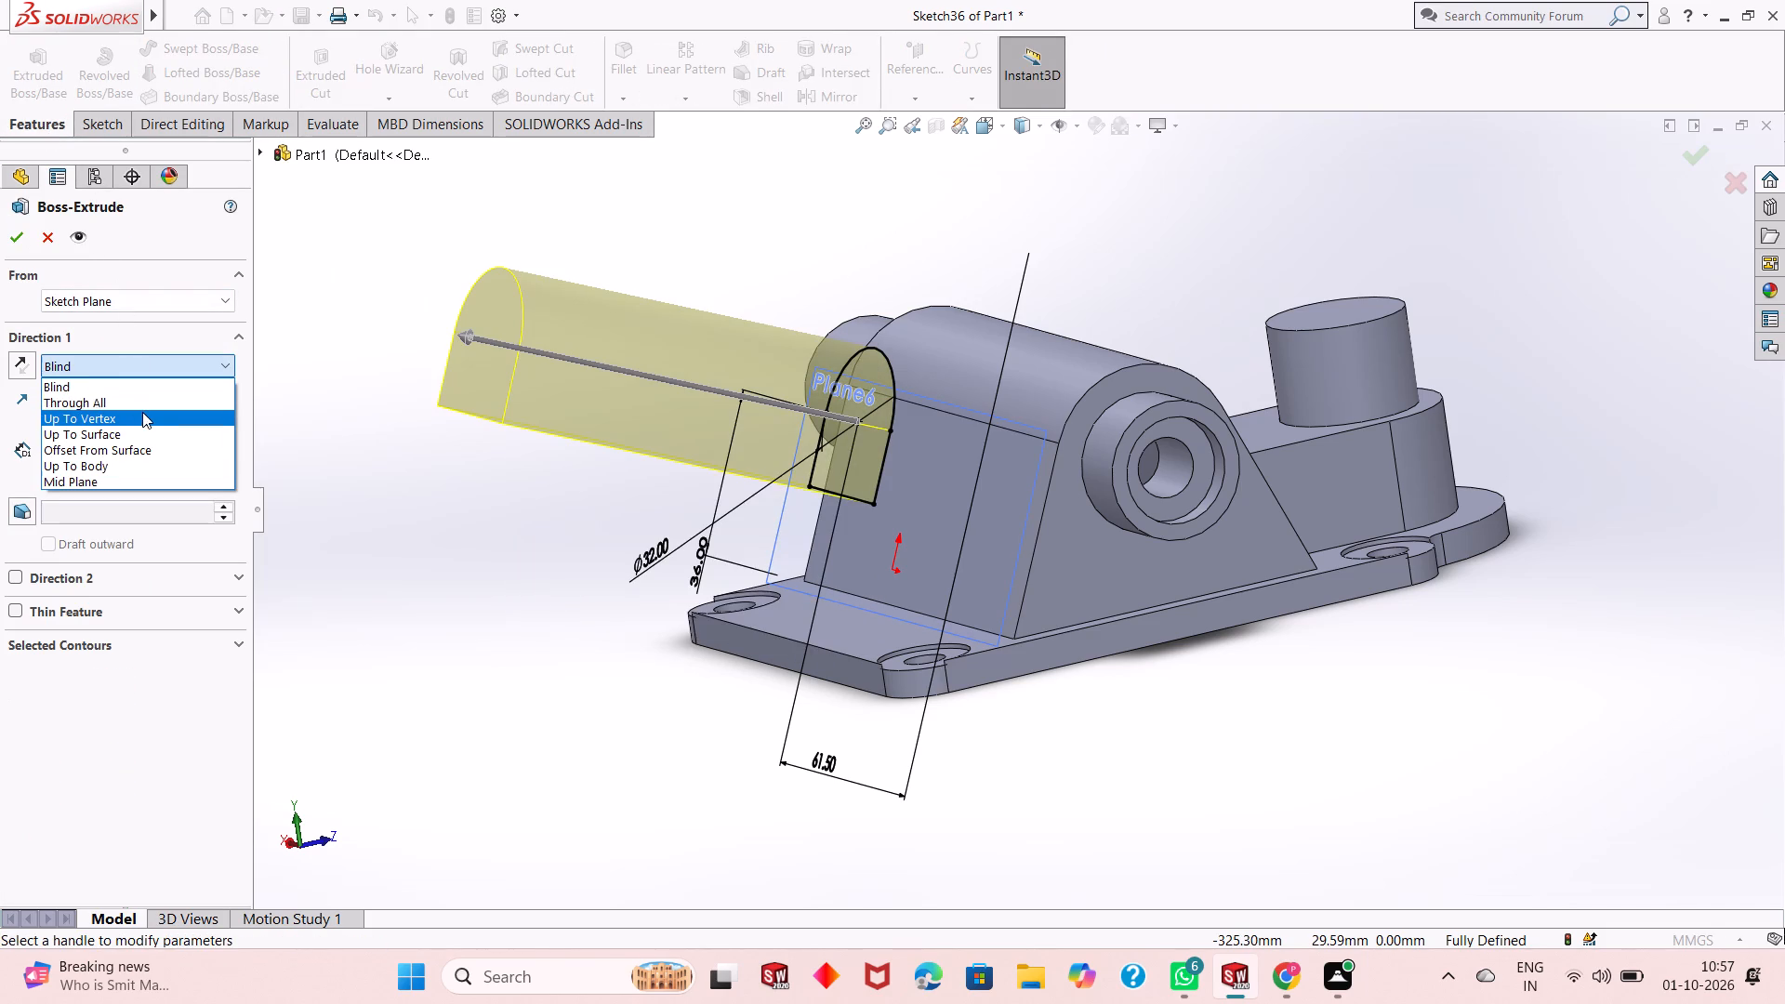
{"action": "left_click", "coordinate": [34, 372]}
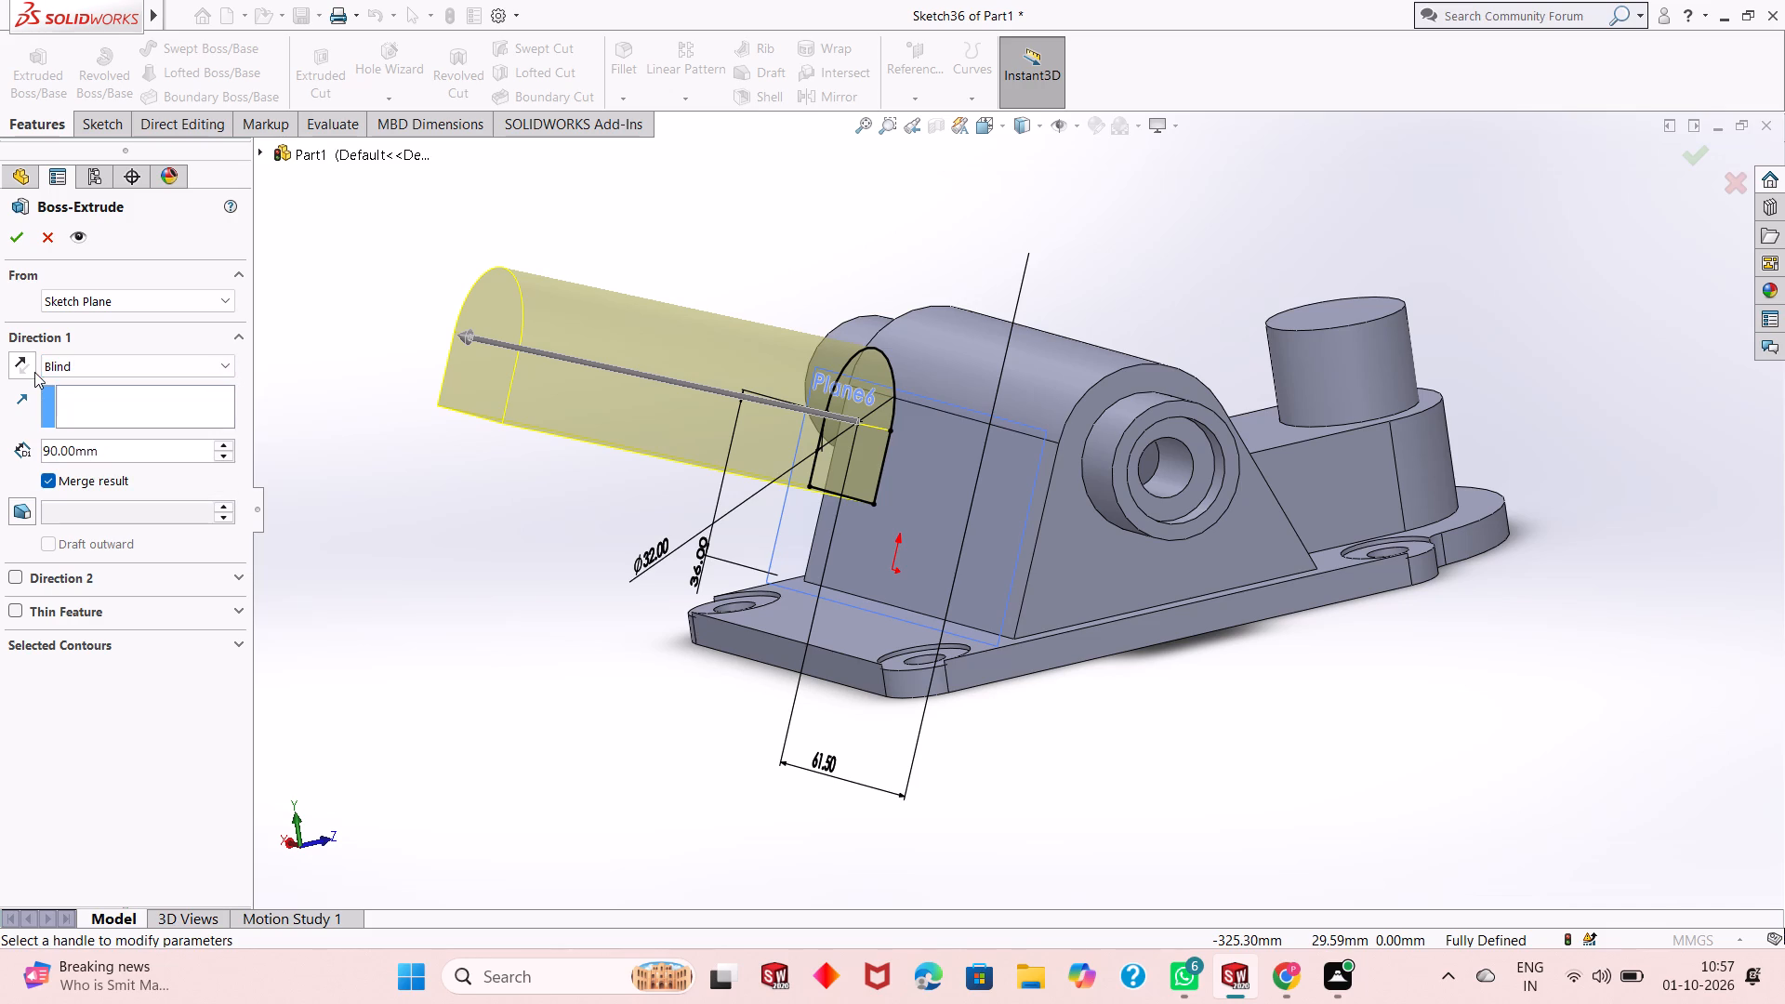
{"action": "left_click", "coordinate": [28, 374]}
{"action": "left_click", "coordinate": [68, 371]}
{"action": "left_click", "coordinate": [107, 414]}
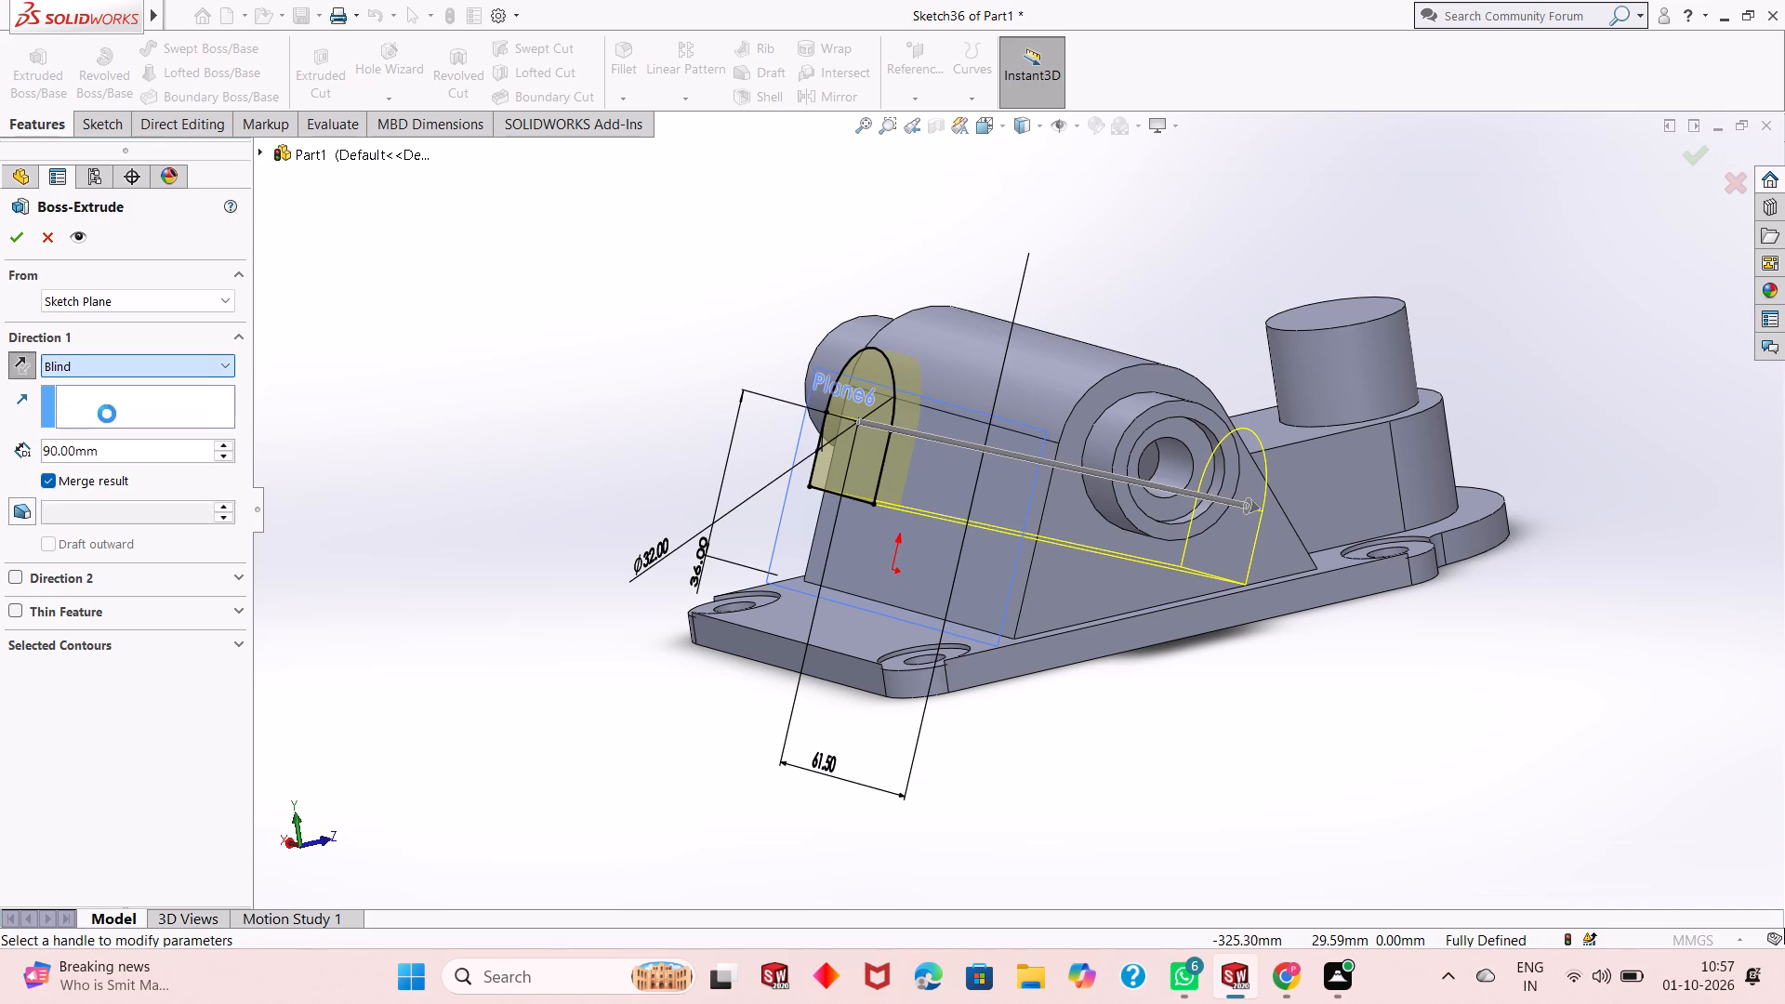
{"action": "left_click", "coordinate": [16, 238]}
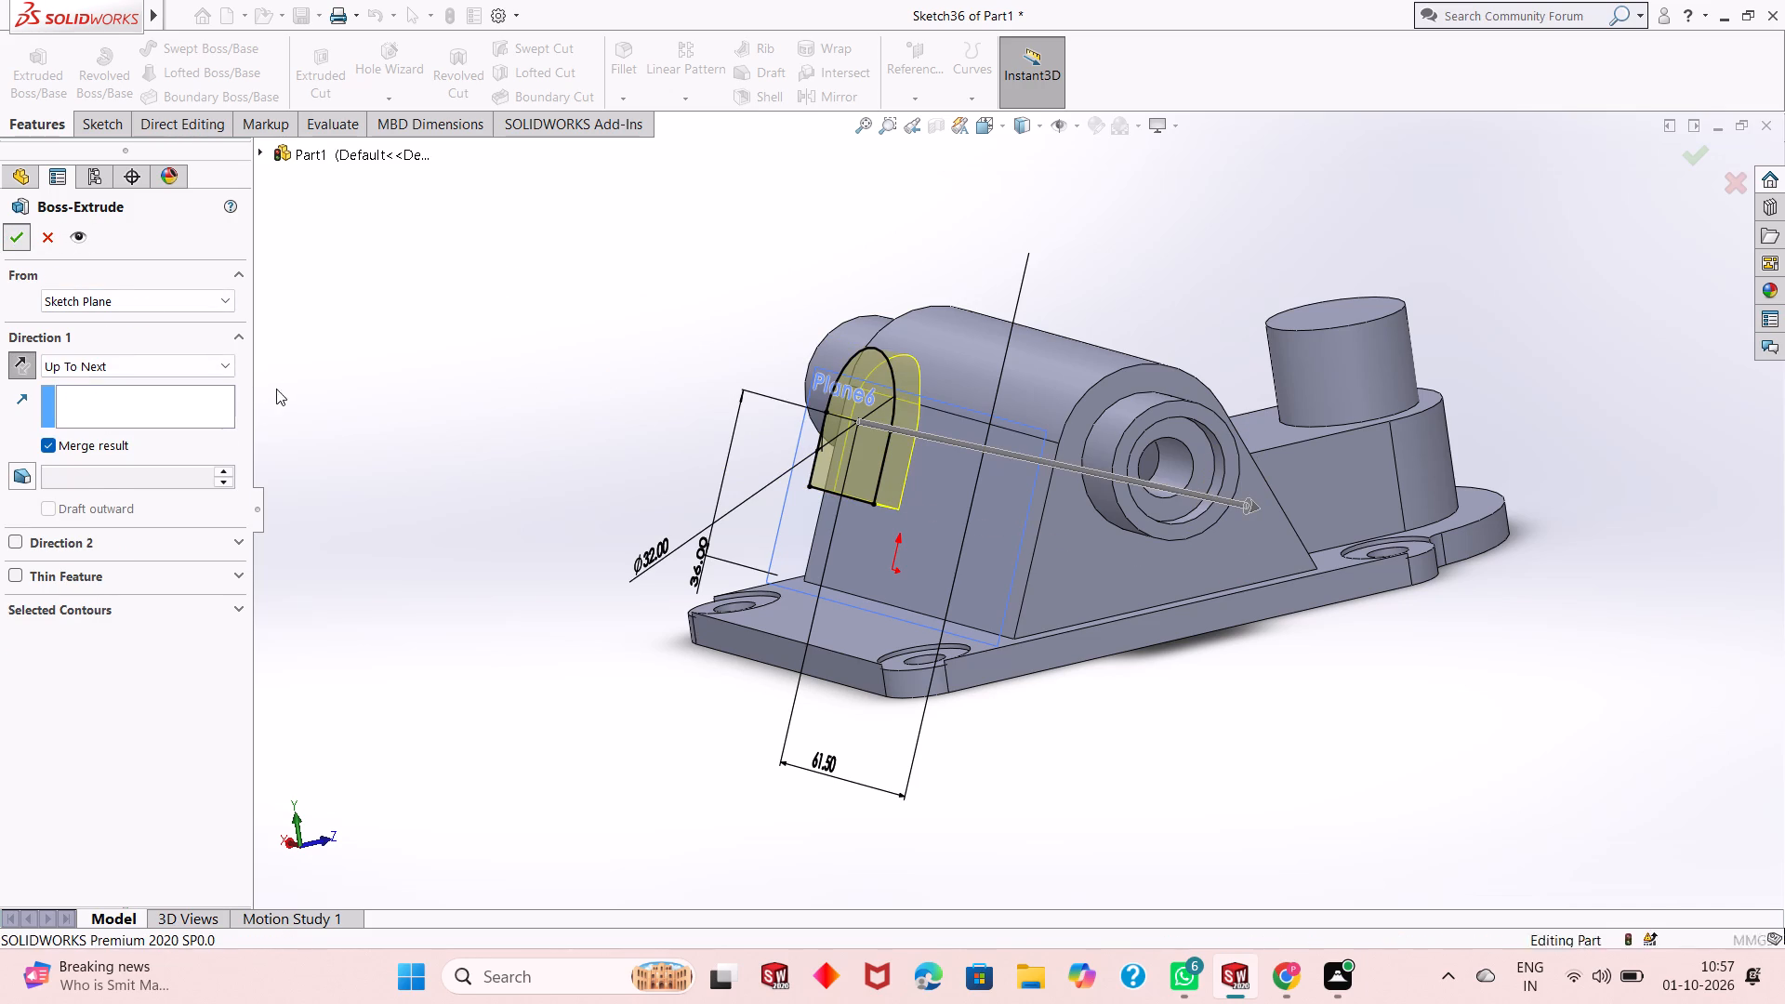
{"action": "left_click", "coordinate": [362, 464]}
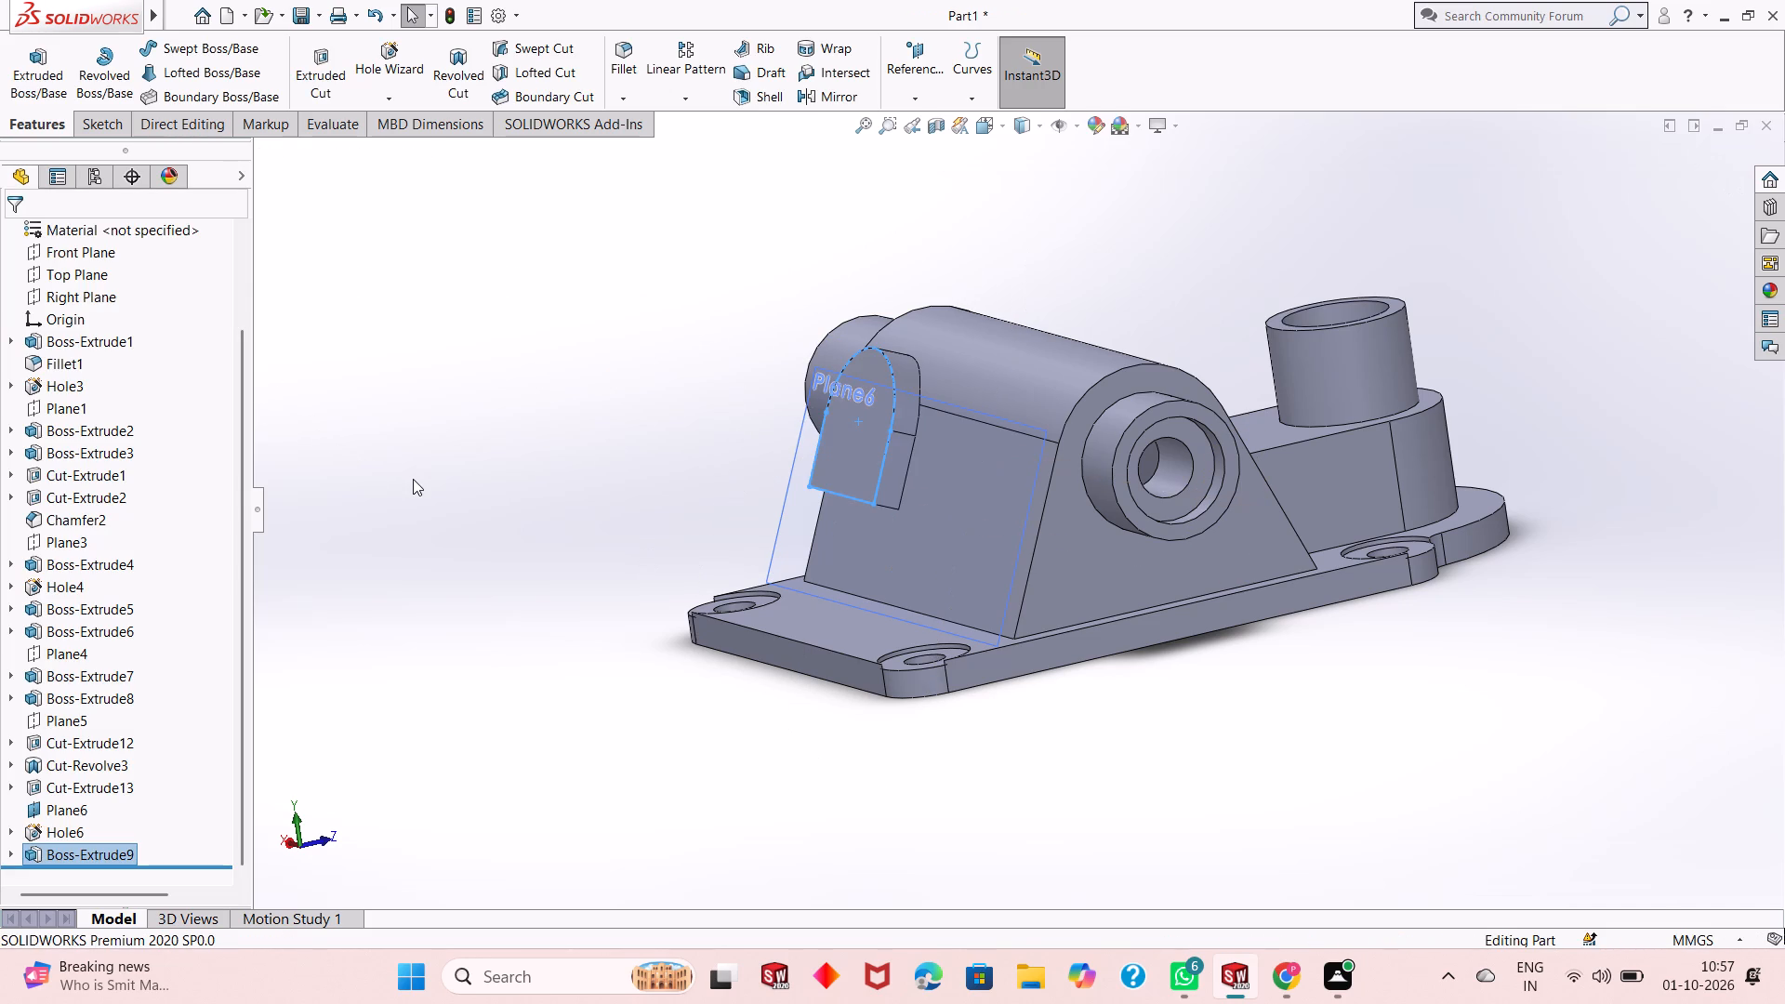
Hide the offset reference plane in front of the sloped face.
{"action": "middle_click_drag", "start_coordinate": [421, 521], "coordinate": [398, 510]}
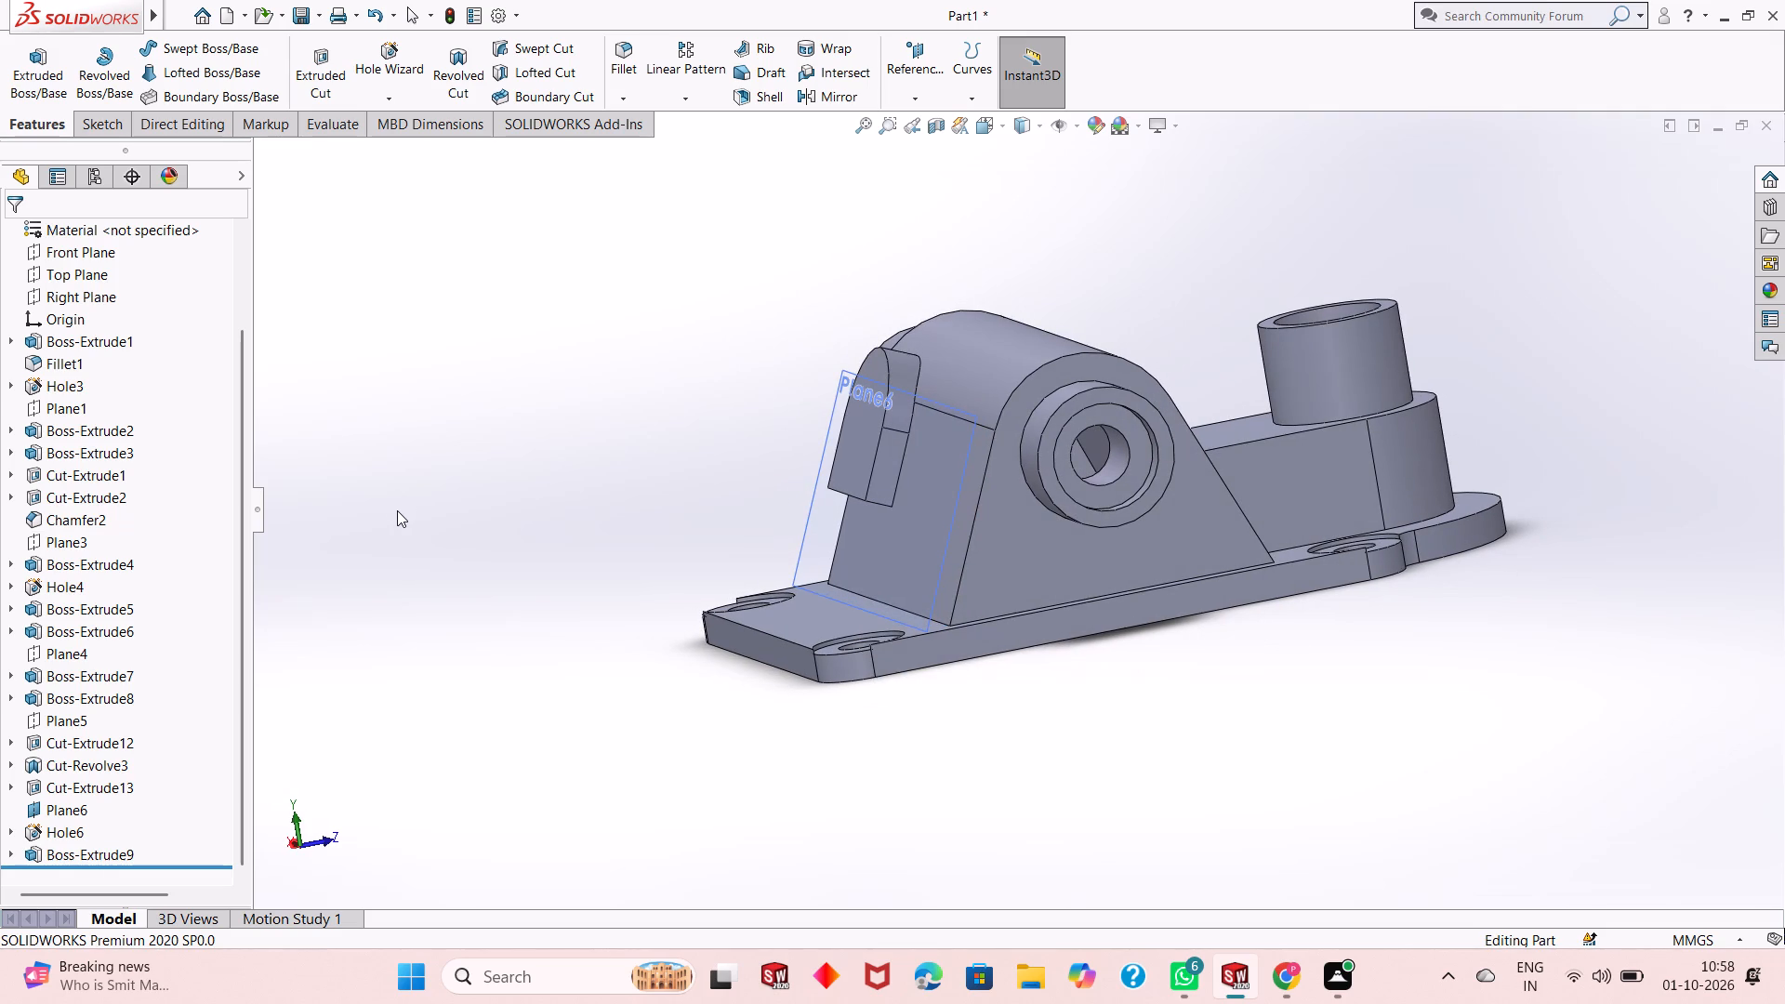
{"action": "middle_click_drag", "start_coordinate": [614, 571], "coordinate": [931, 507]}
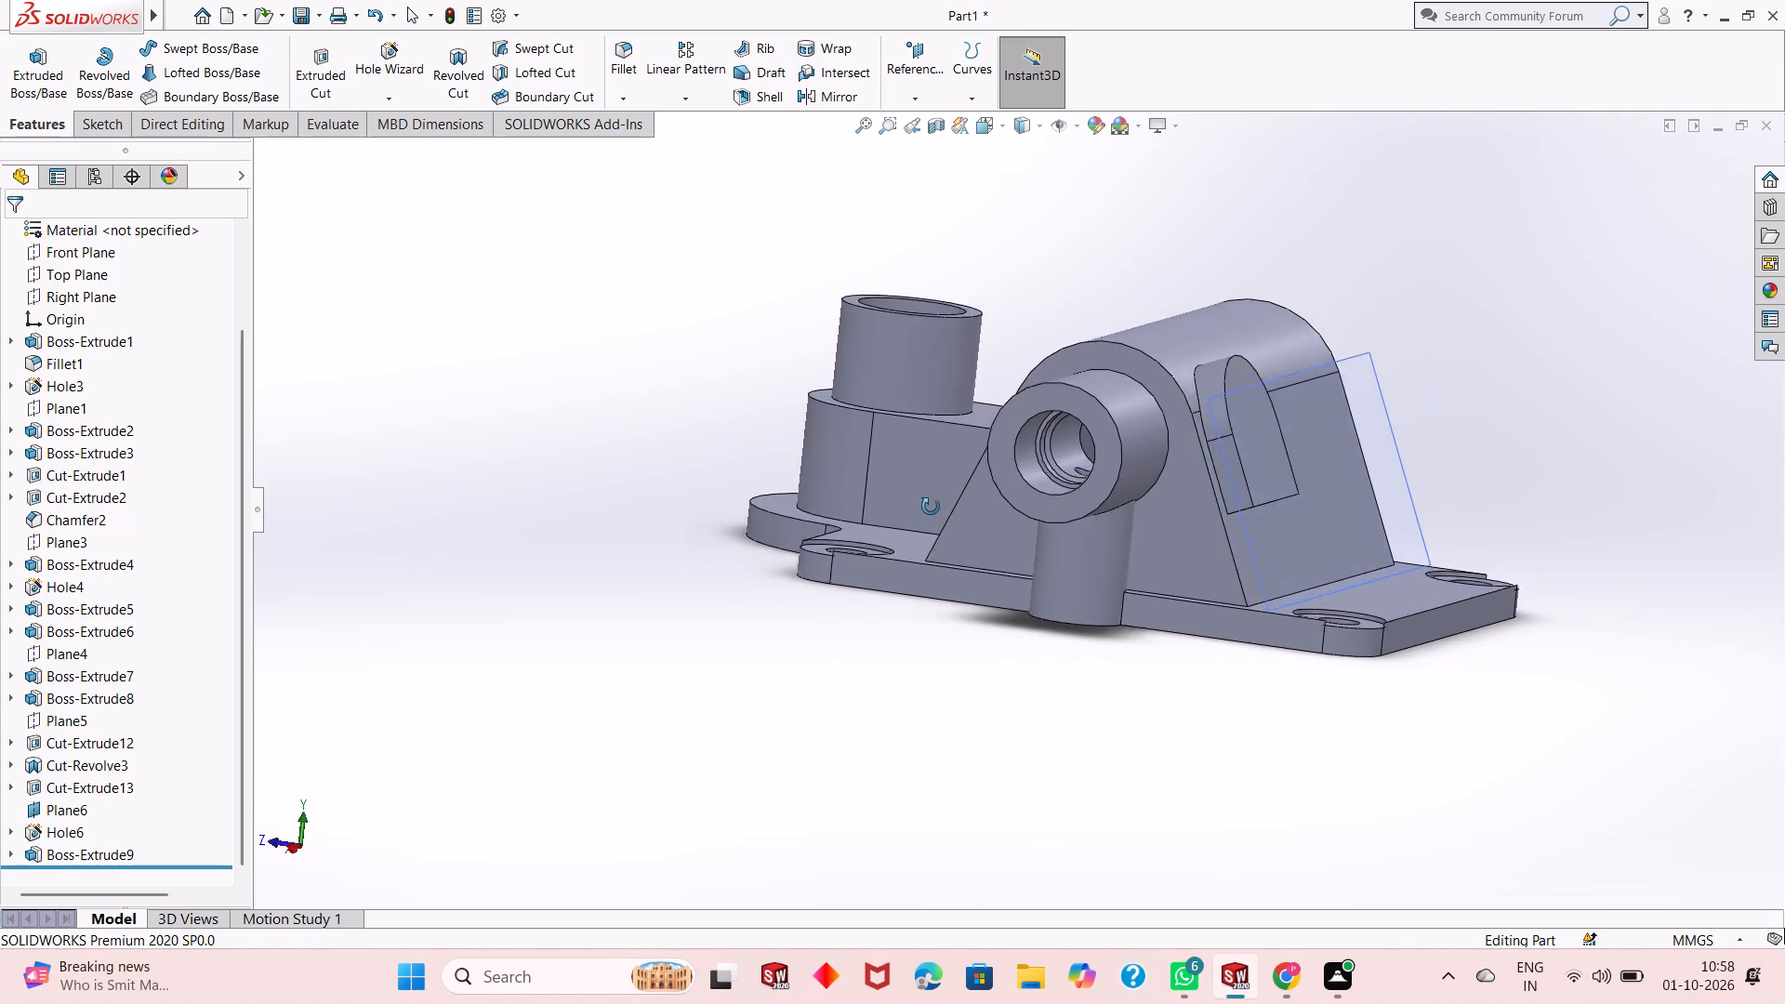
{"action": "middle_click_drag", "start_coordinate": [931, 507], "coordinate": [963, 495]}
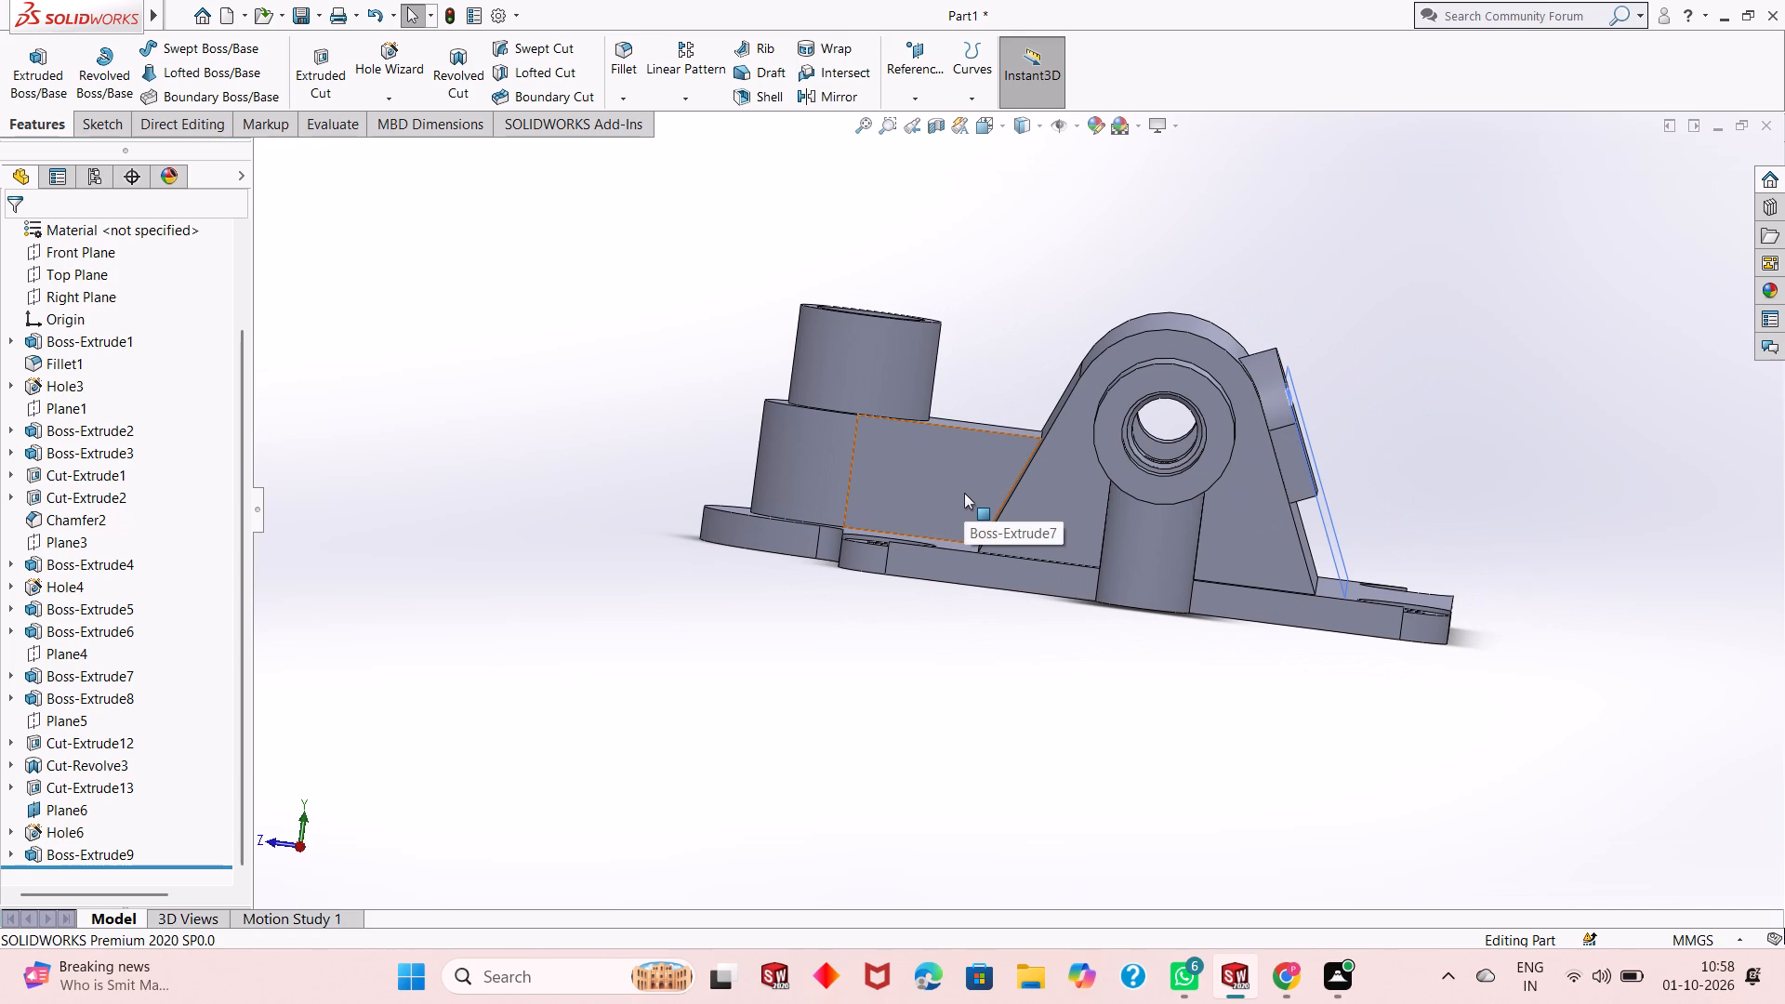
{"action": "middle_click_drag", "start_coordinate": [1382, 514], "coordinate": [1372, 499]}
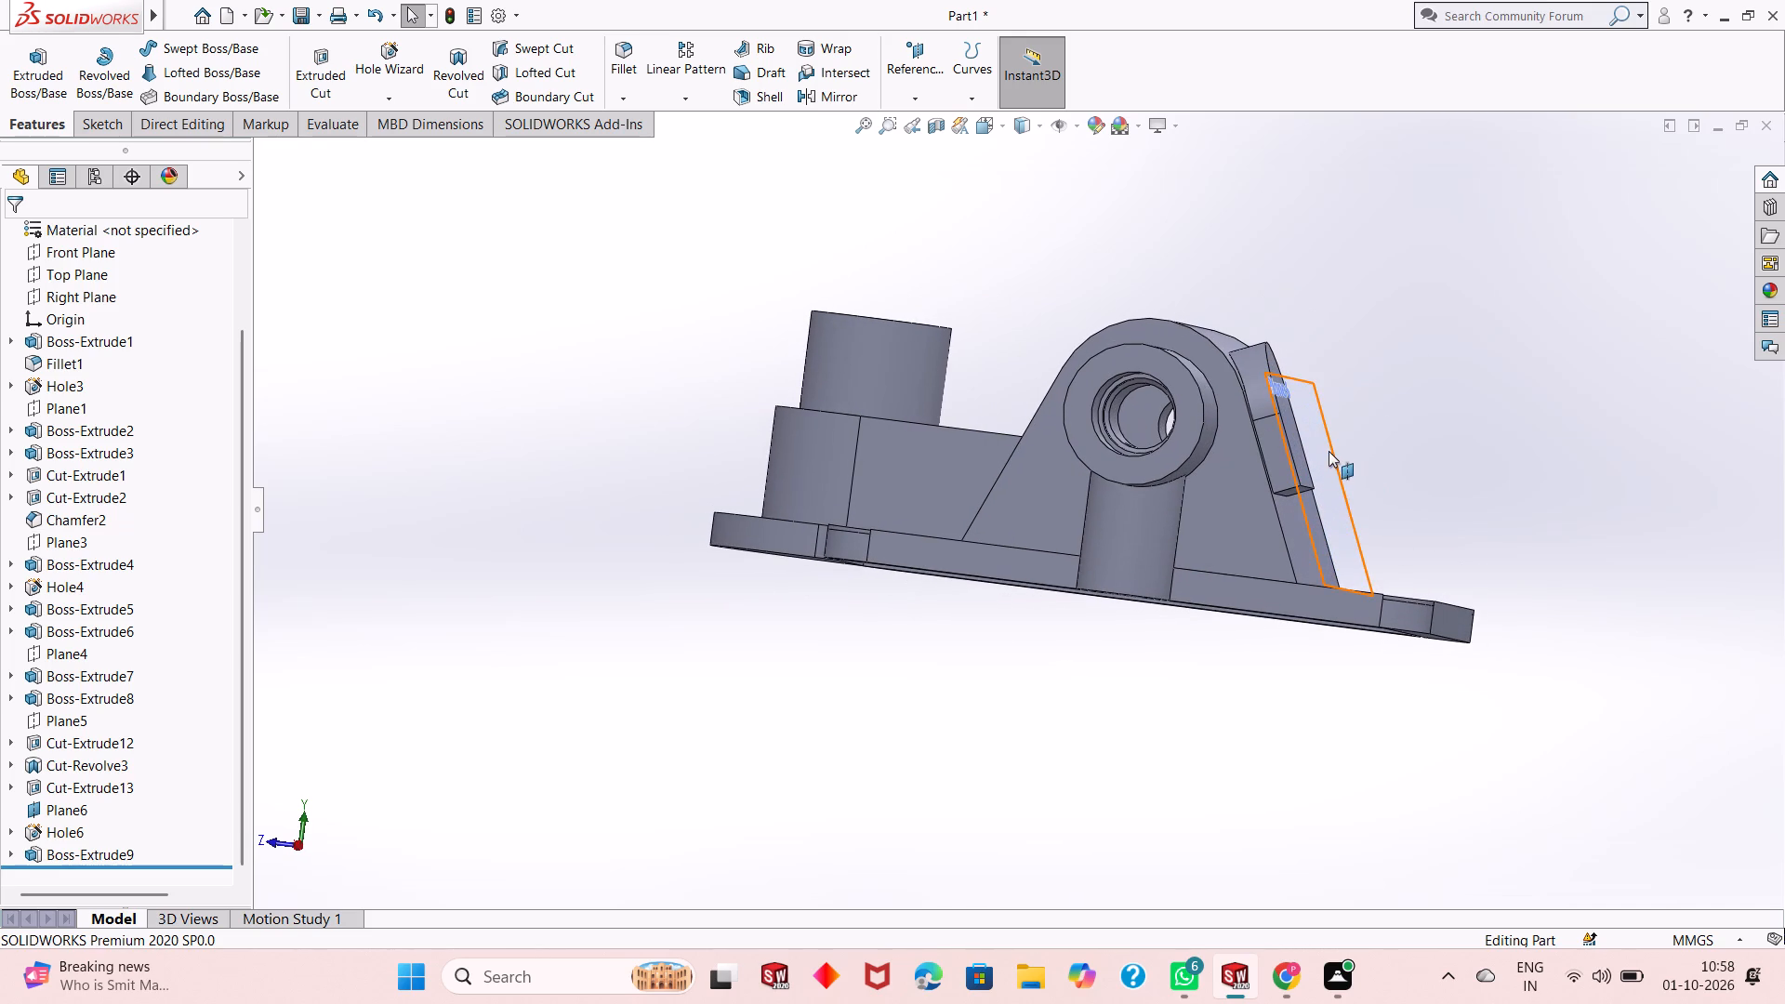
{"action": "right_click", "coordinate": [1329, 451]}
{"action": "left_click", "coordinate": [1394, 422]}
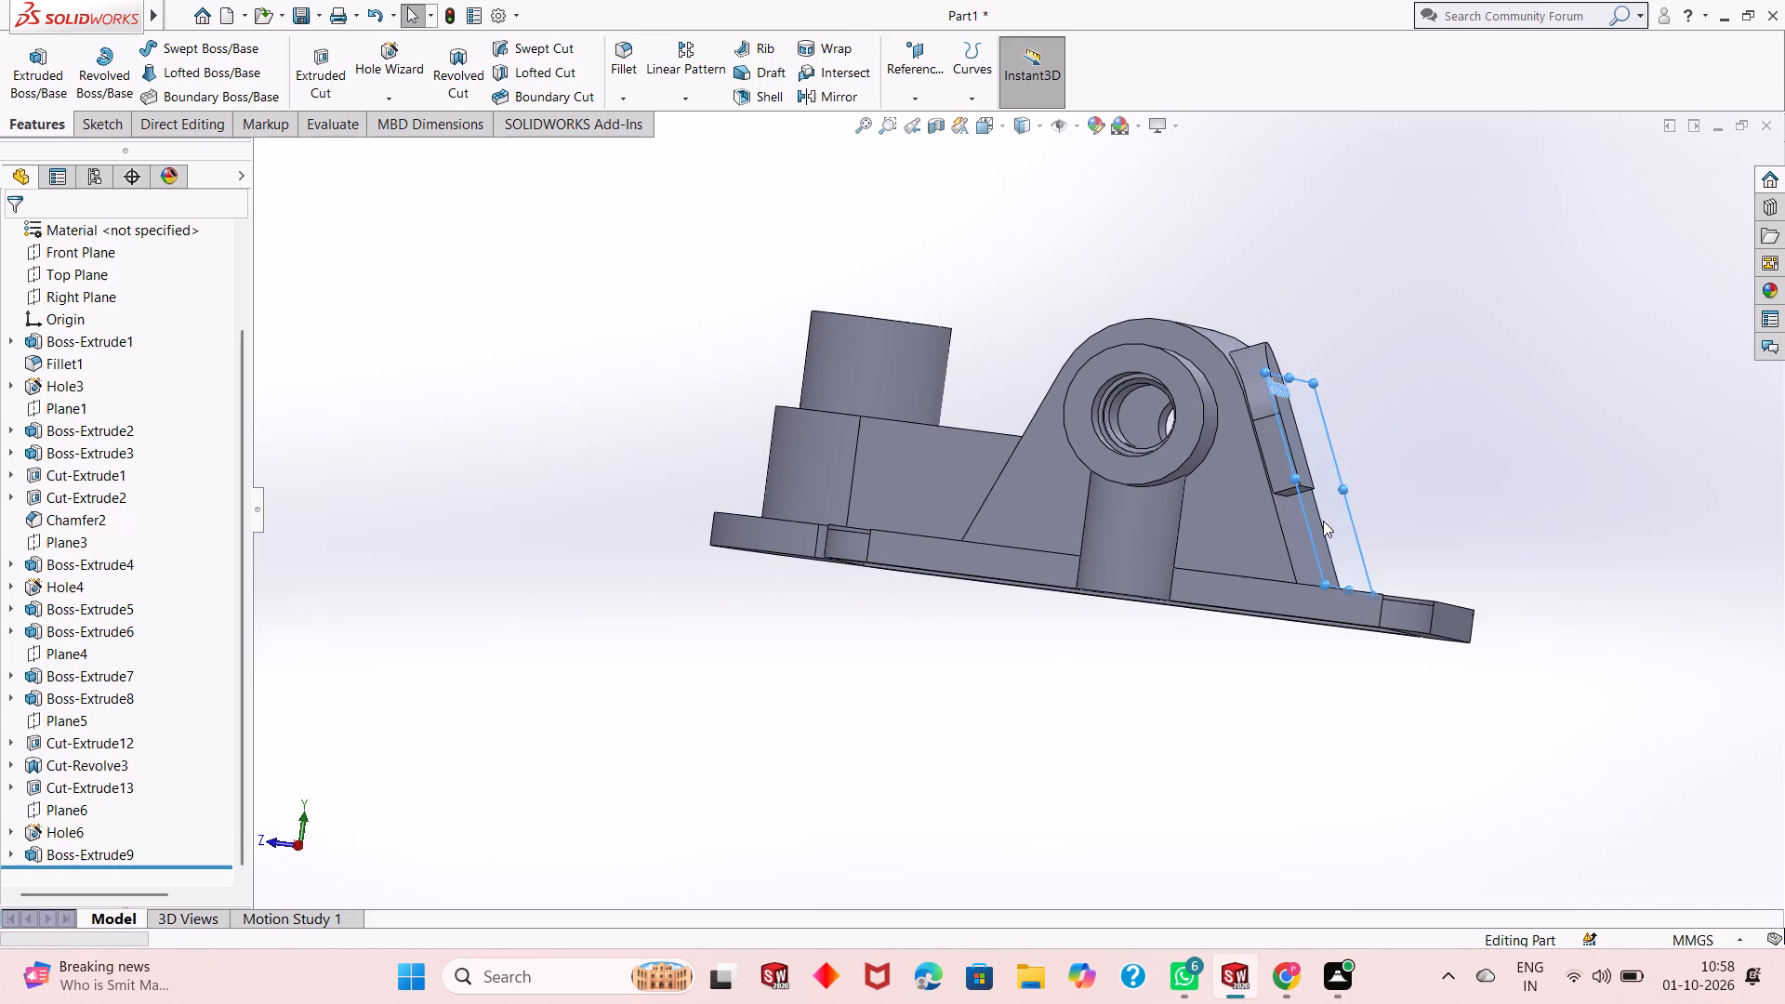
Examine the new round-topped boss and the straight lower edge of its front face.
{"action": "scroll", "coordinate": [1309, 548], "scroll_direction": "up", "scroll_amount": 1}
{"action": "scroll", "coordinate": [1253, 487], "scroll_direction": "down", "scroll_amount": 5}
{"action": "scroll", "coordinate": [1224, 578], "scroll_direction": "up", "scroll_amount": 1}
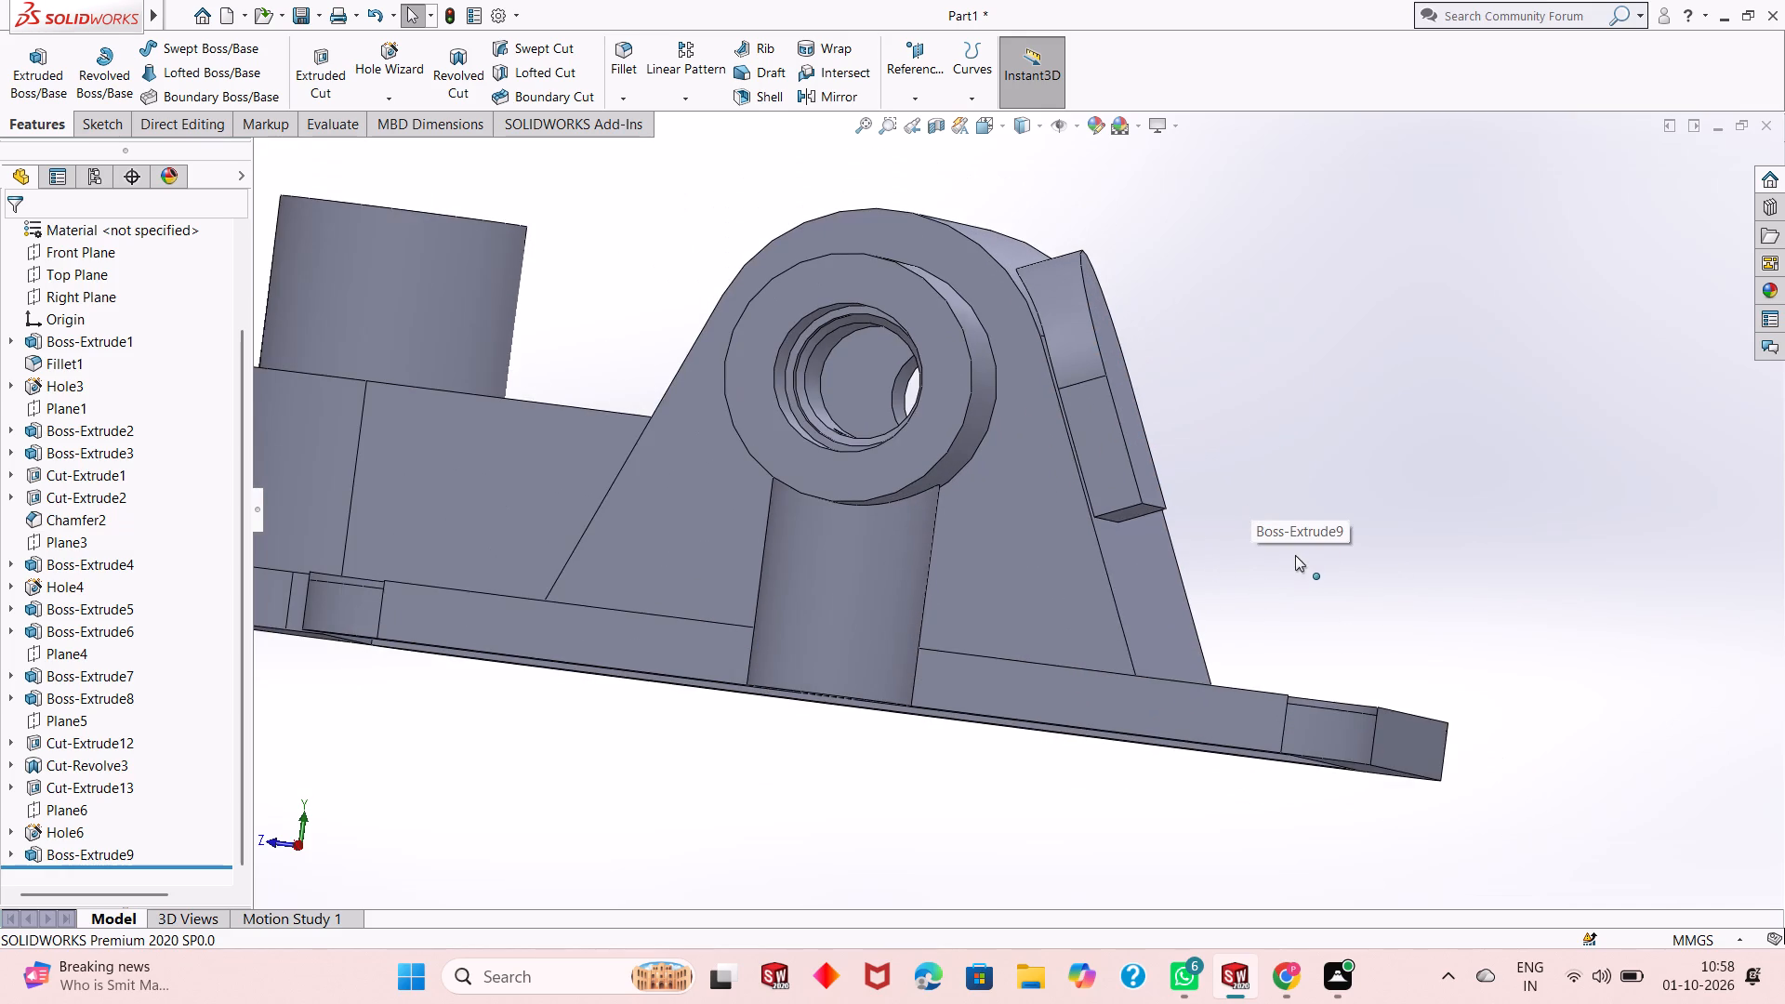
{"action": "middle_click_drag", "start_coordinate": [1297, 555], "coordinate": [1118, 573]}
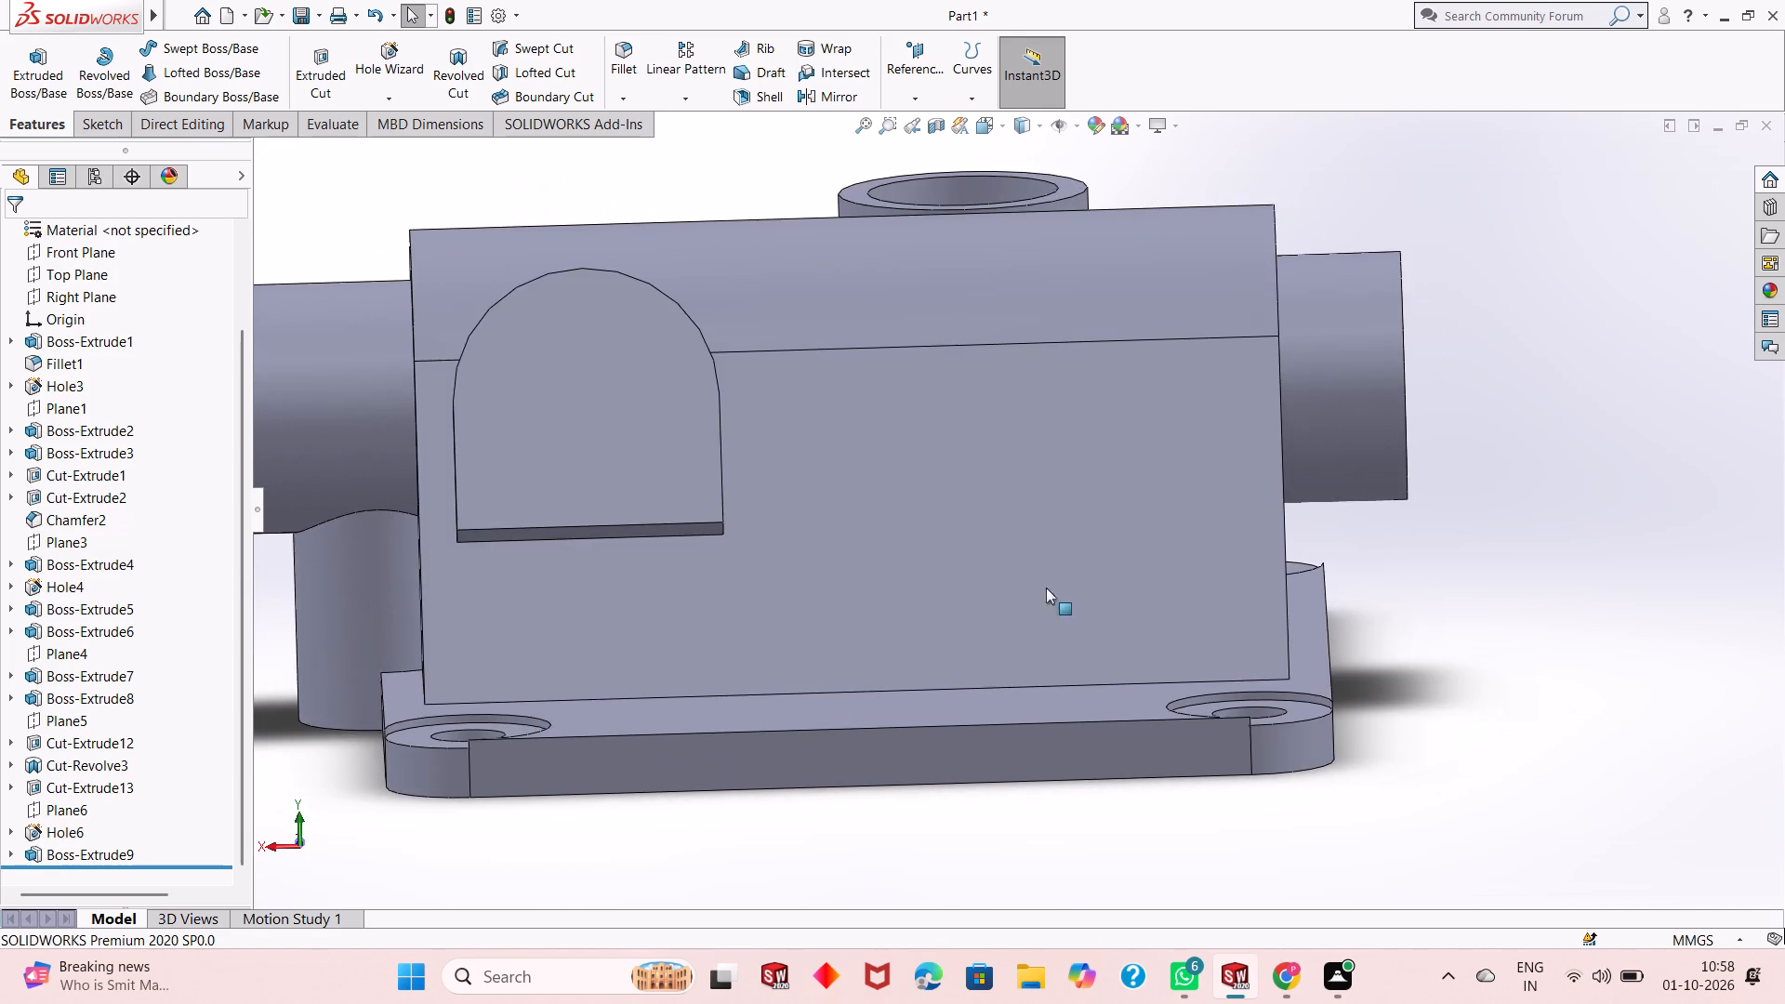
{"action": "scroll", "coordinate": [366, 617], "scroll_direction": "up", "scroll_amount": 1}
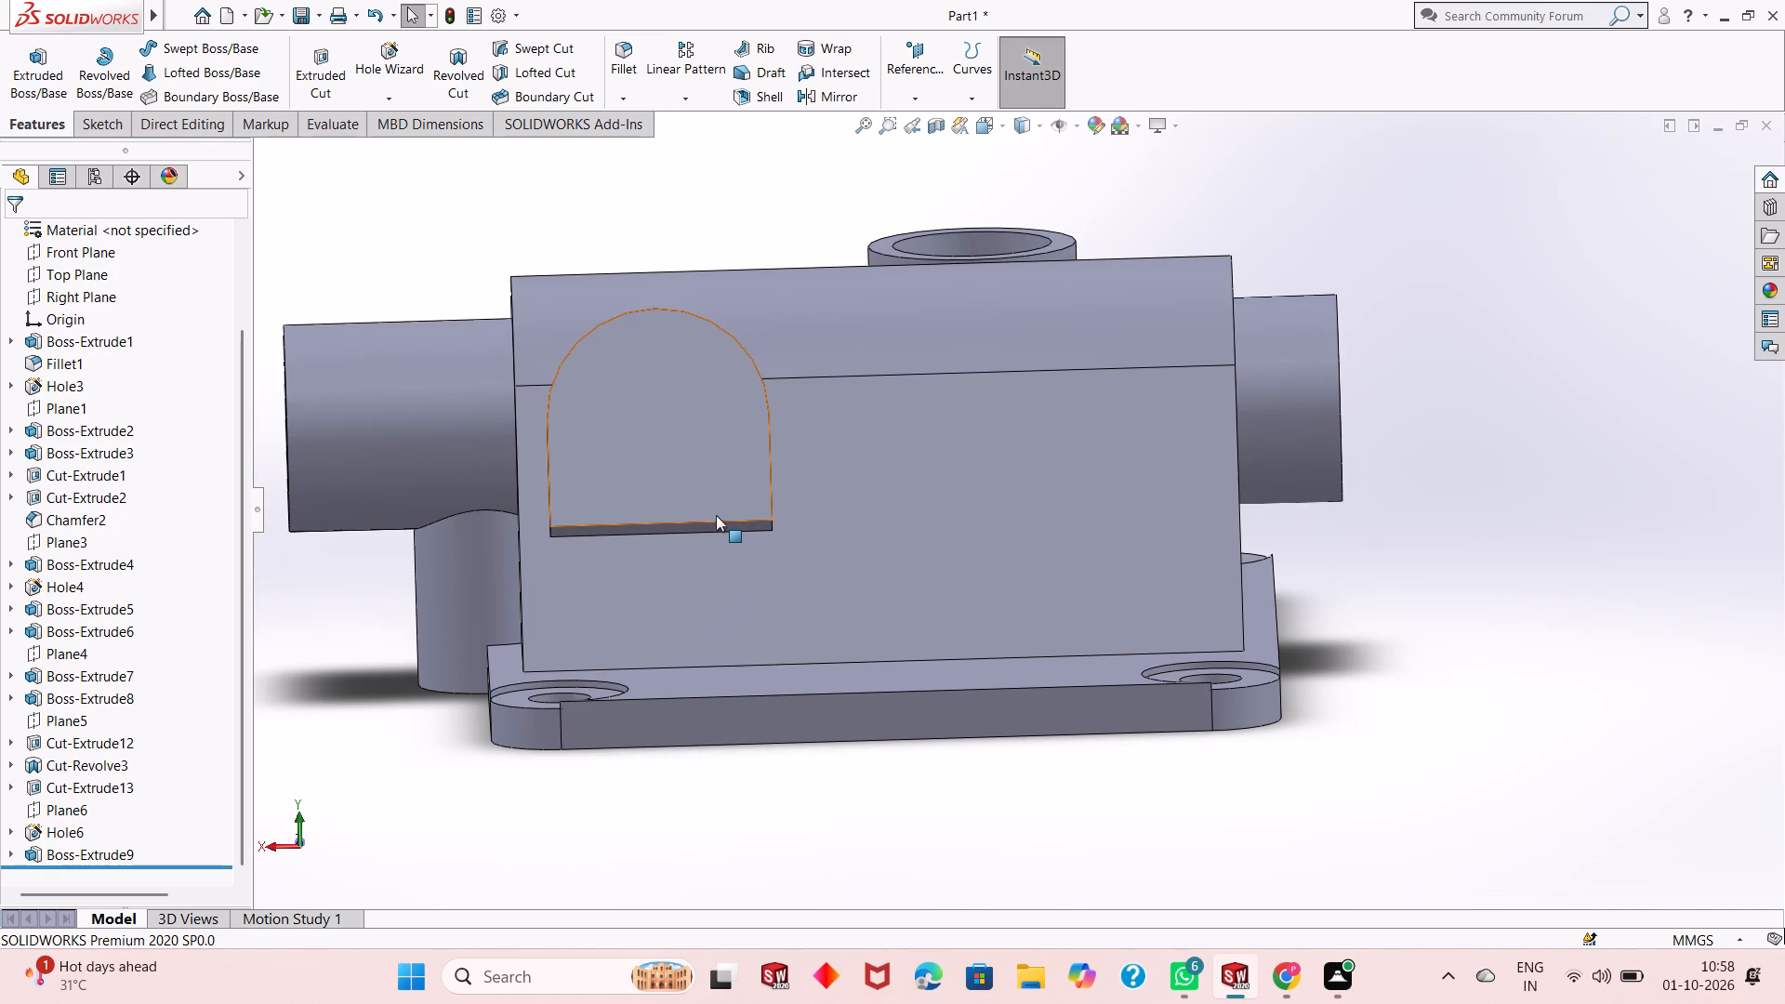
{"action": "left_click", "coordinate": [745, 522]}
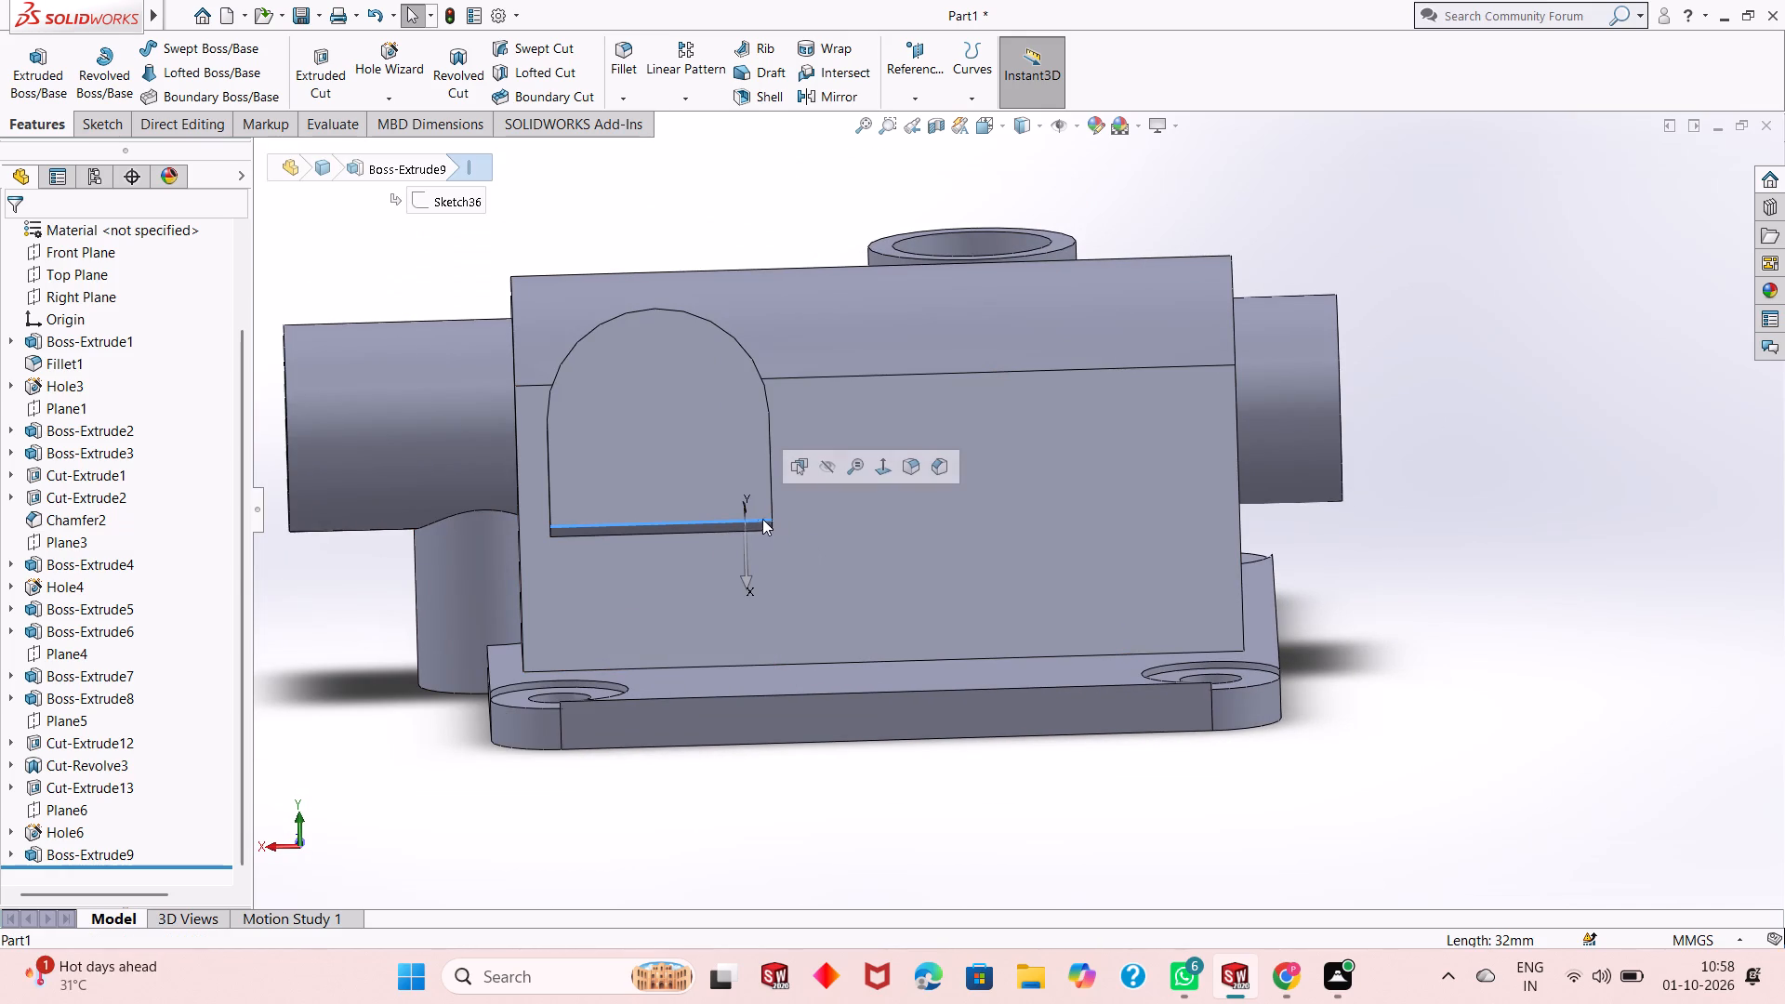
{"action": "key", "text": "grave"}
{"action": "key", "text": "Escape"}
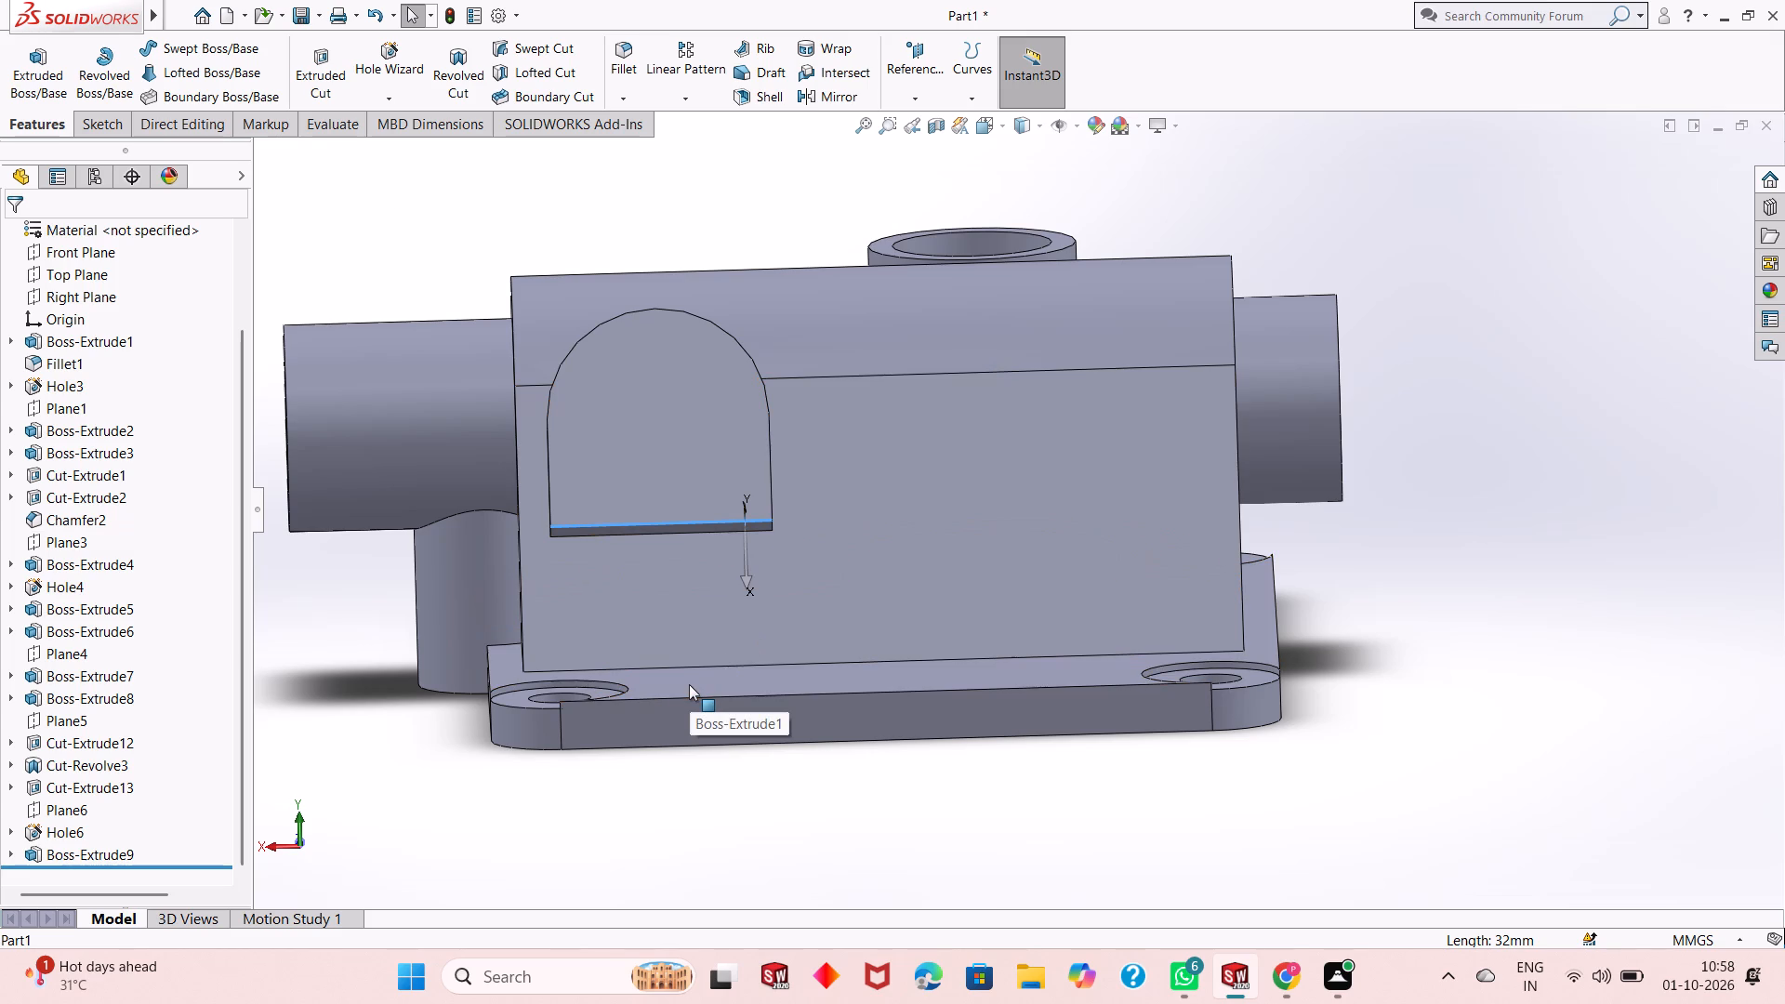
{"action": "key", "text": "Escape"}
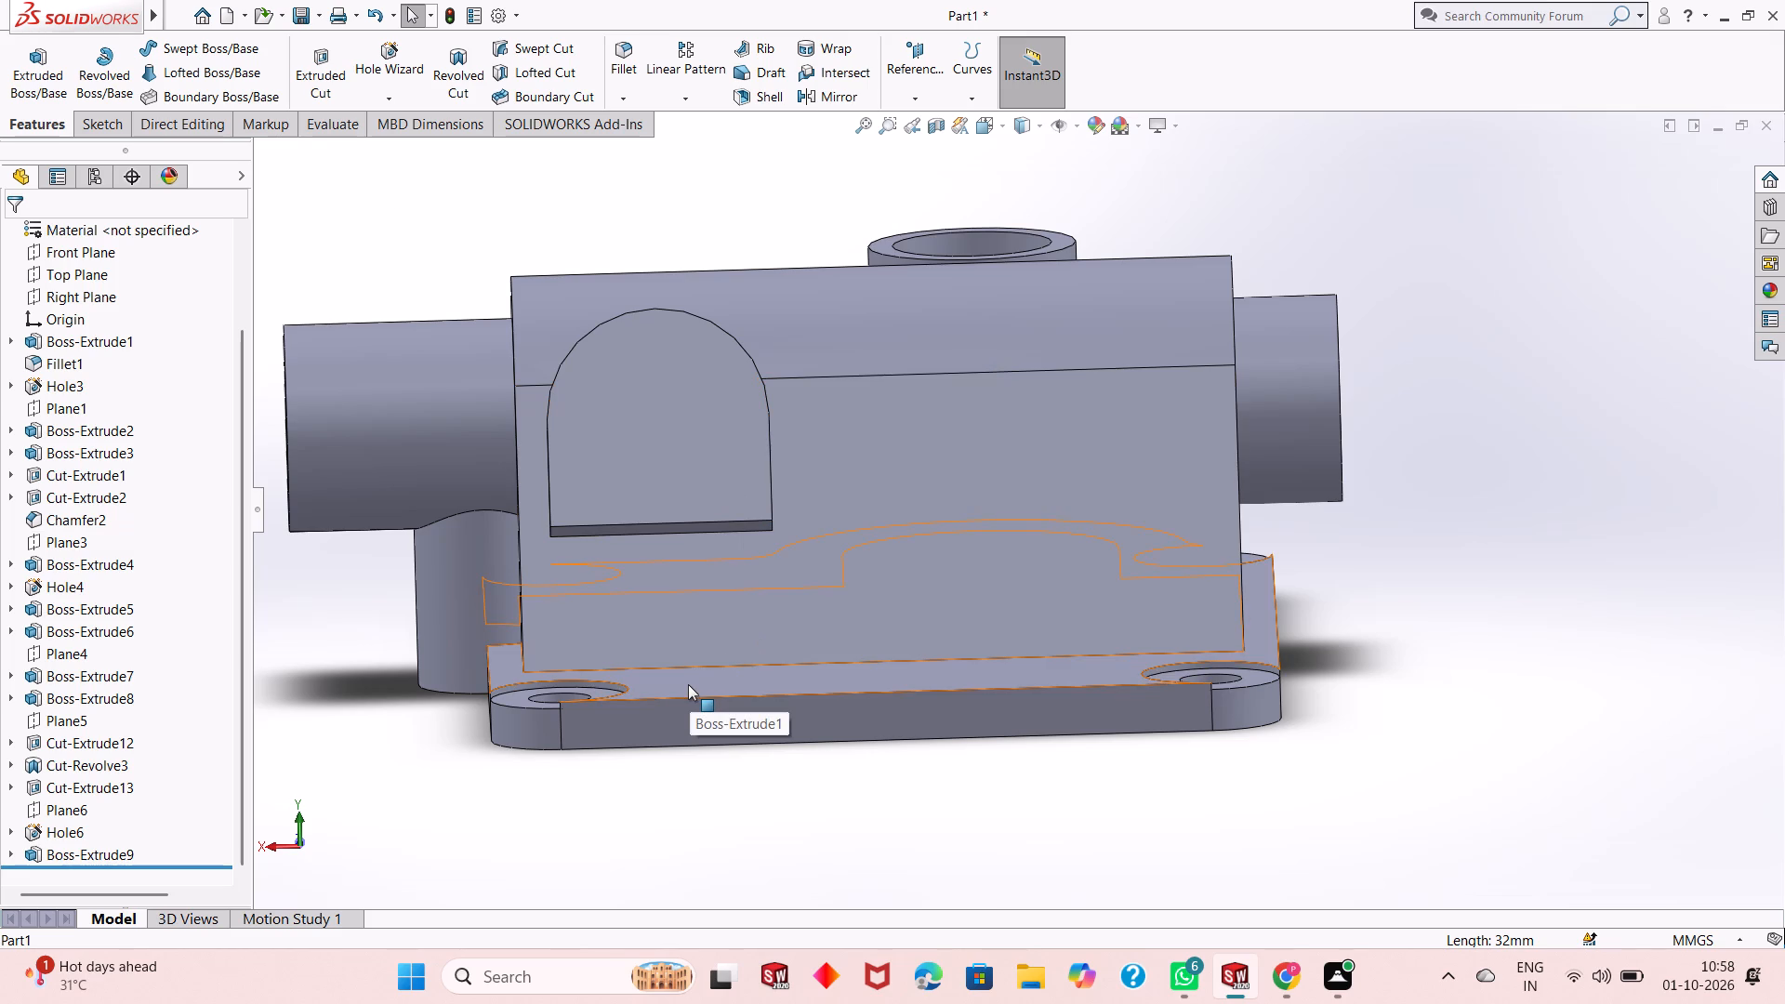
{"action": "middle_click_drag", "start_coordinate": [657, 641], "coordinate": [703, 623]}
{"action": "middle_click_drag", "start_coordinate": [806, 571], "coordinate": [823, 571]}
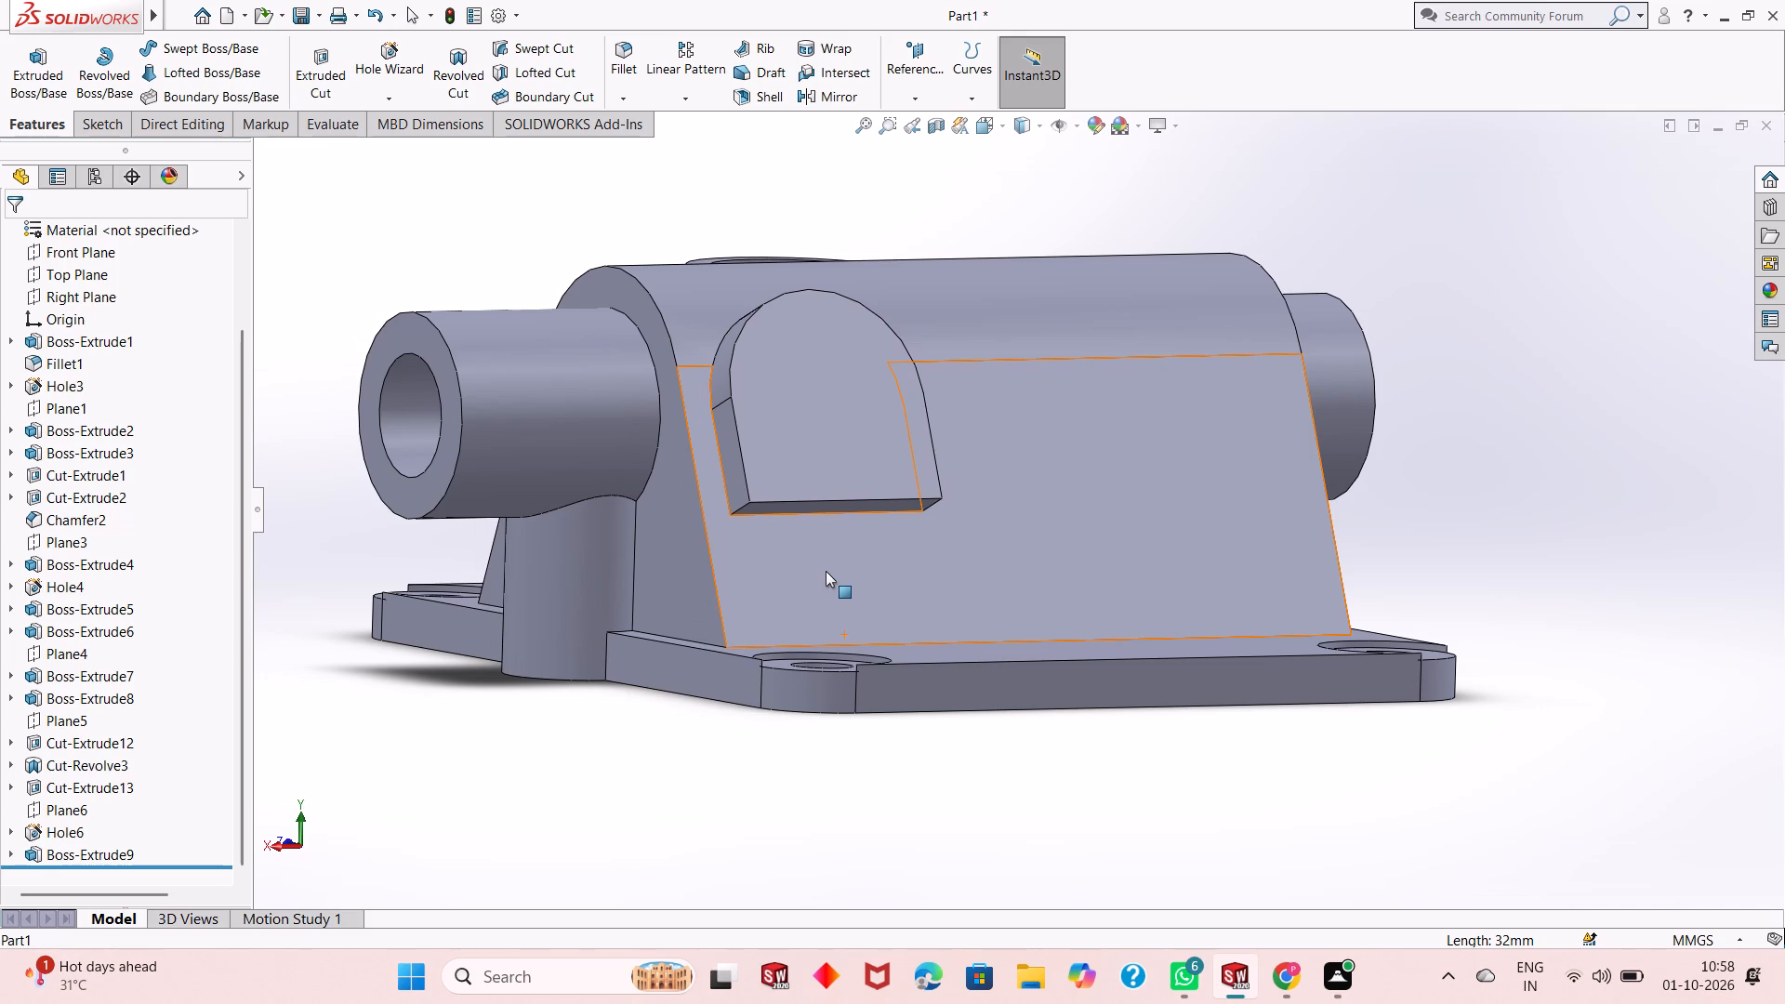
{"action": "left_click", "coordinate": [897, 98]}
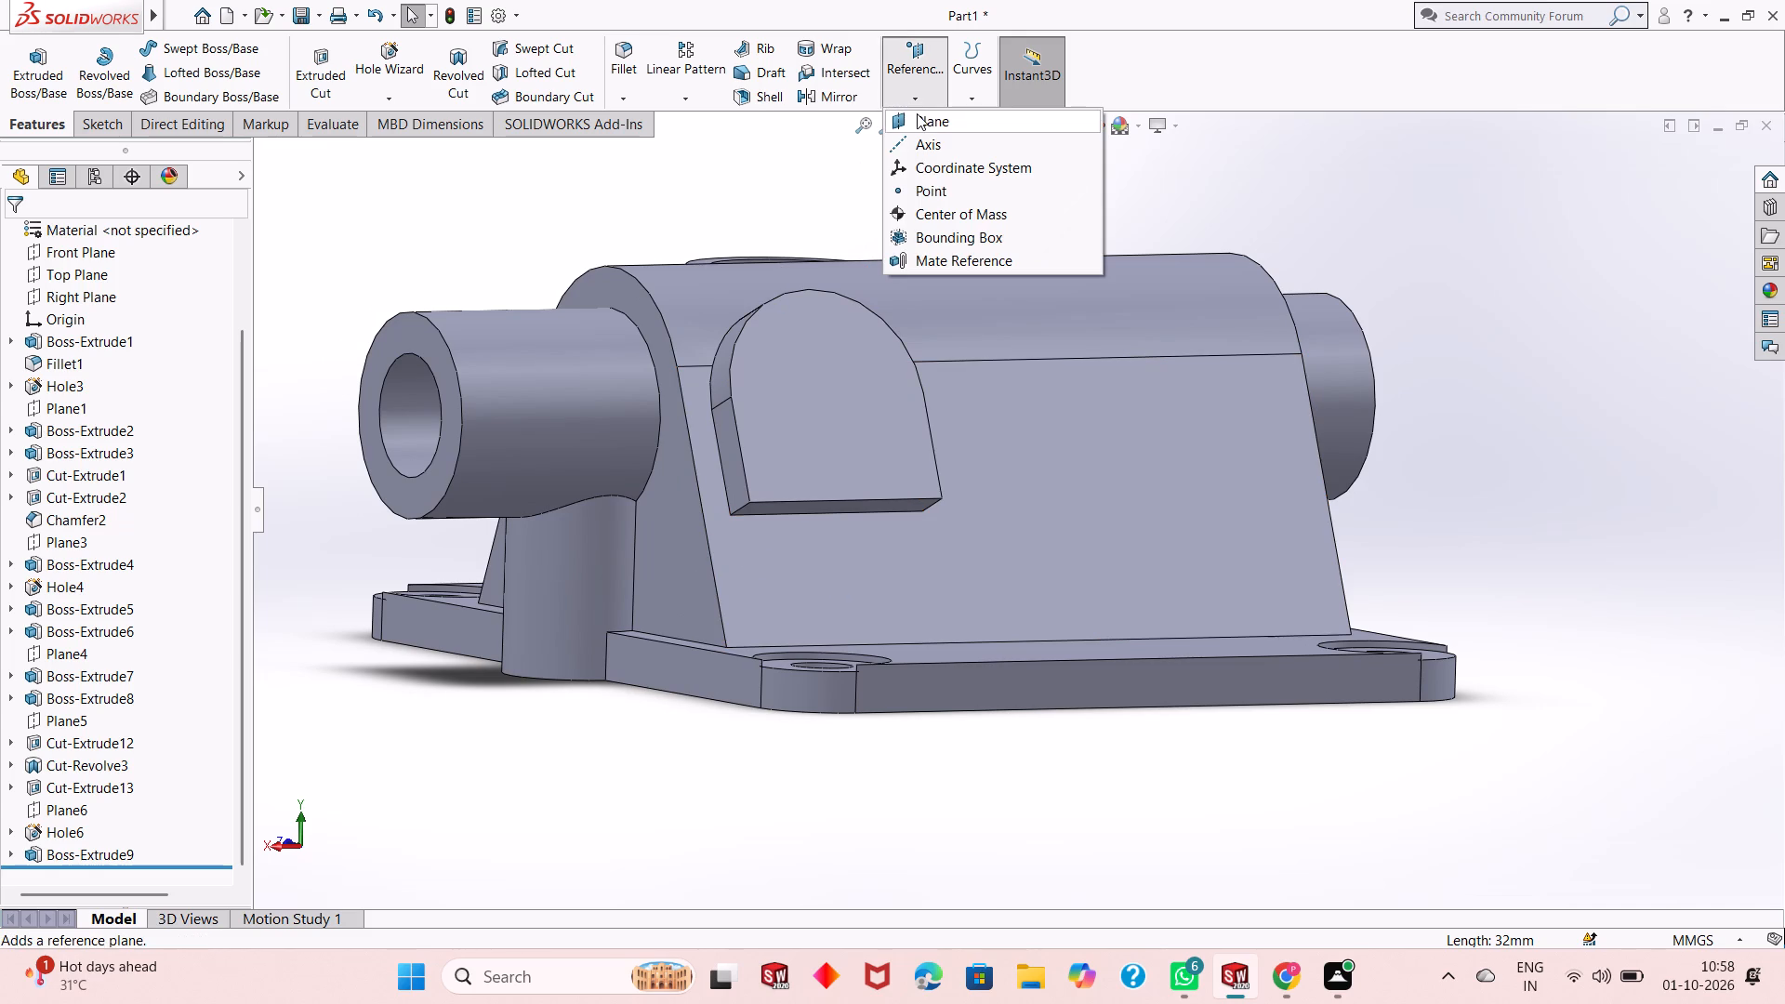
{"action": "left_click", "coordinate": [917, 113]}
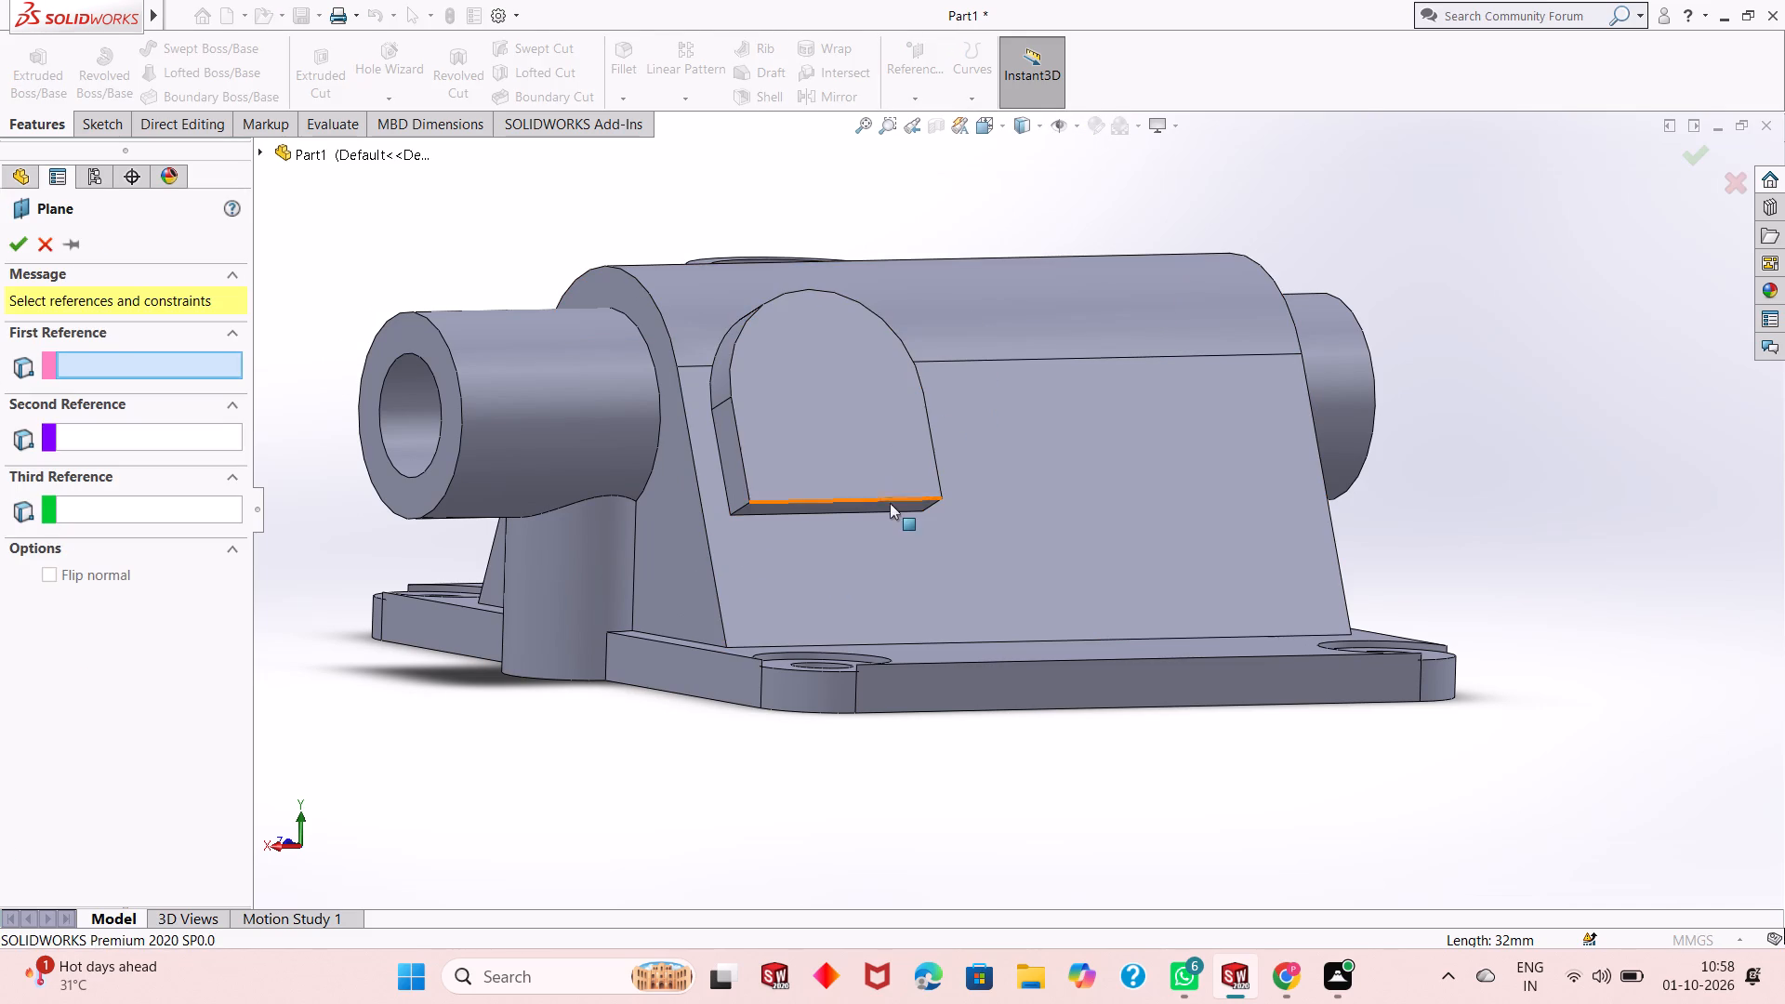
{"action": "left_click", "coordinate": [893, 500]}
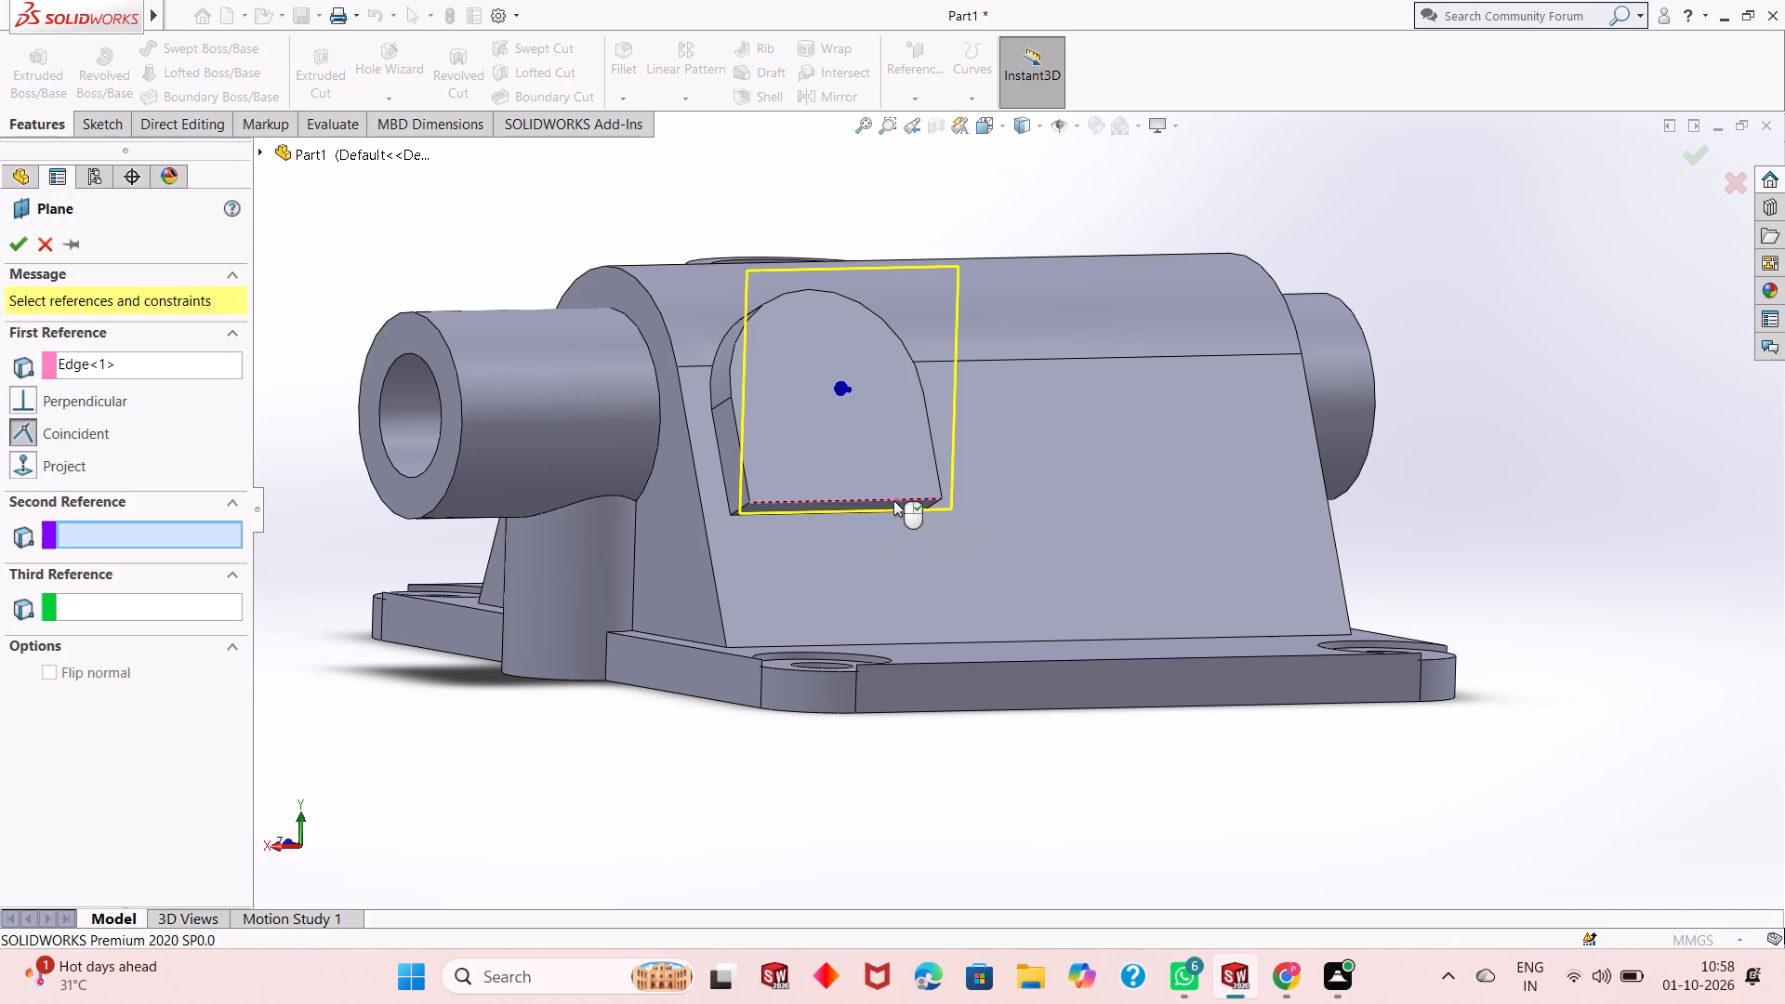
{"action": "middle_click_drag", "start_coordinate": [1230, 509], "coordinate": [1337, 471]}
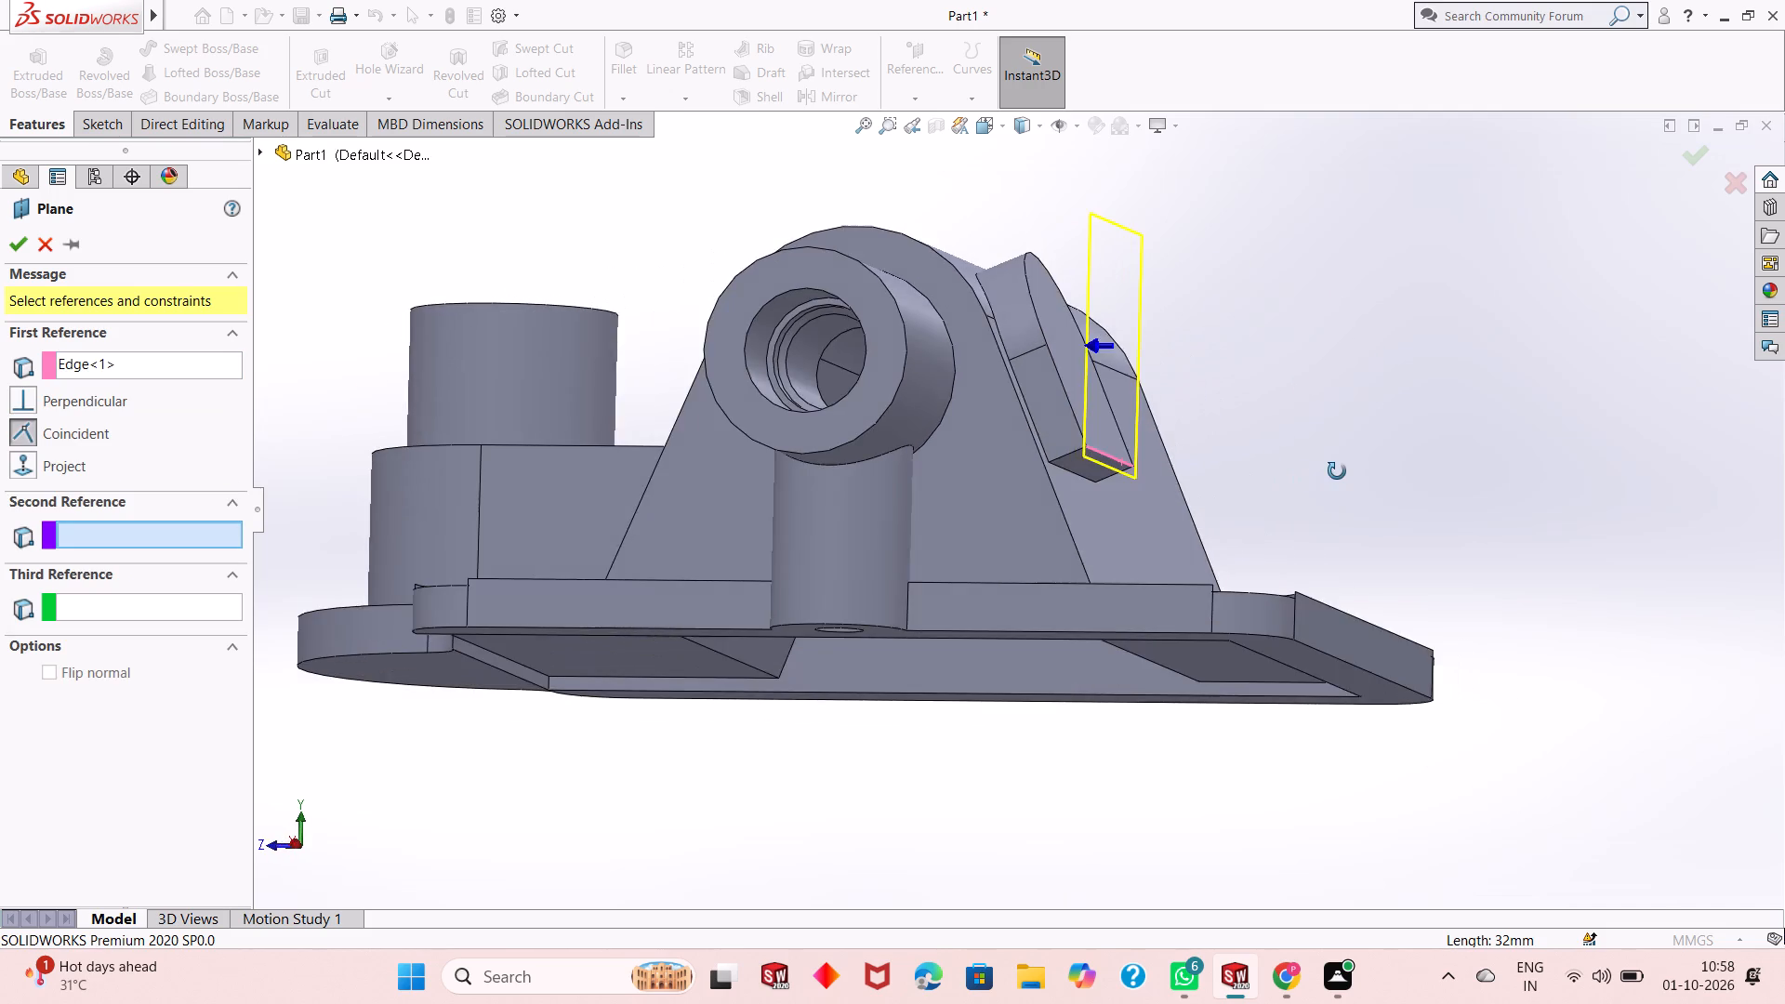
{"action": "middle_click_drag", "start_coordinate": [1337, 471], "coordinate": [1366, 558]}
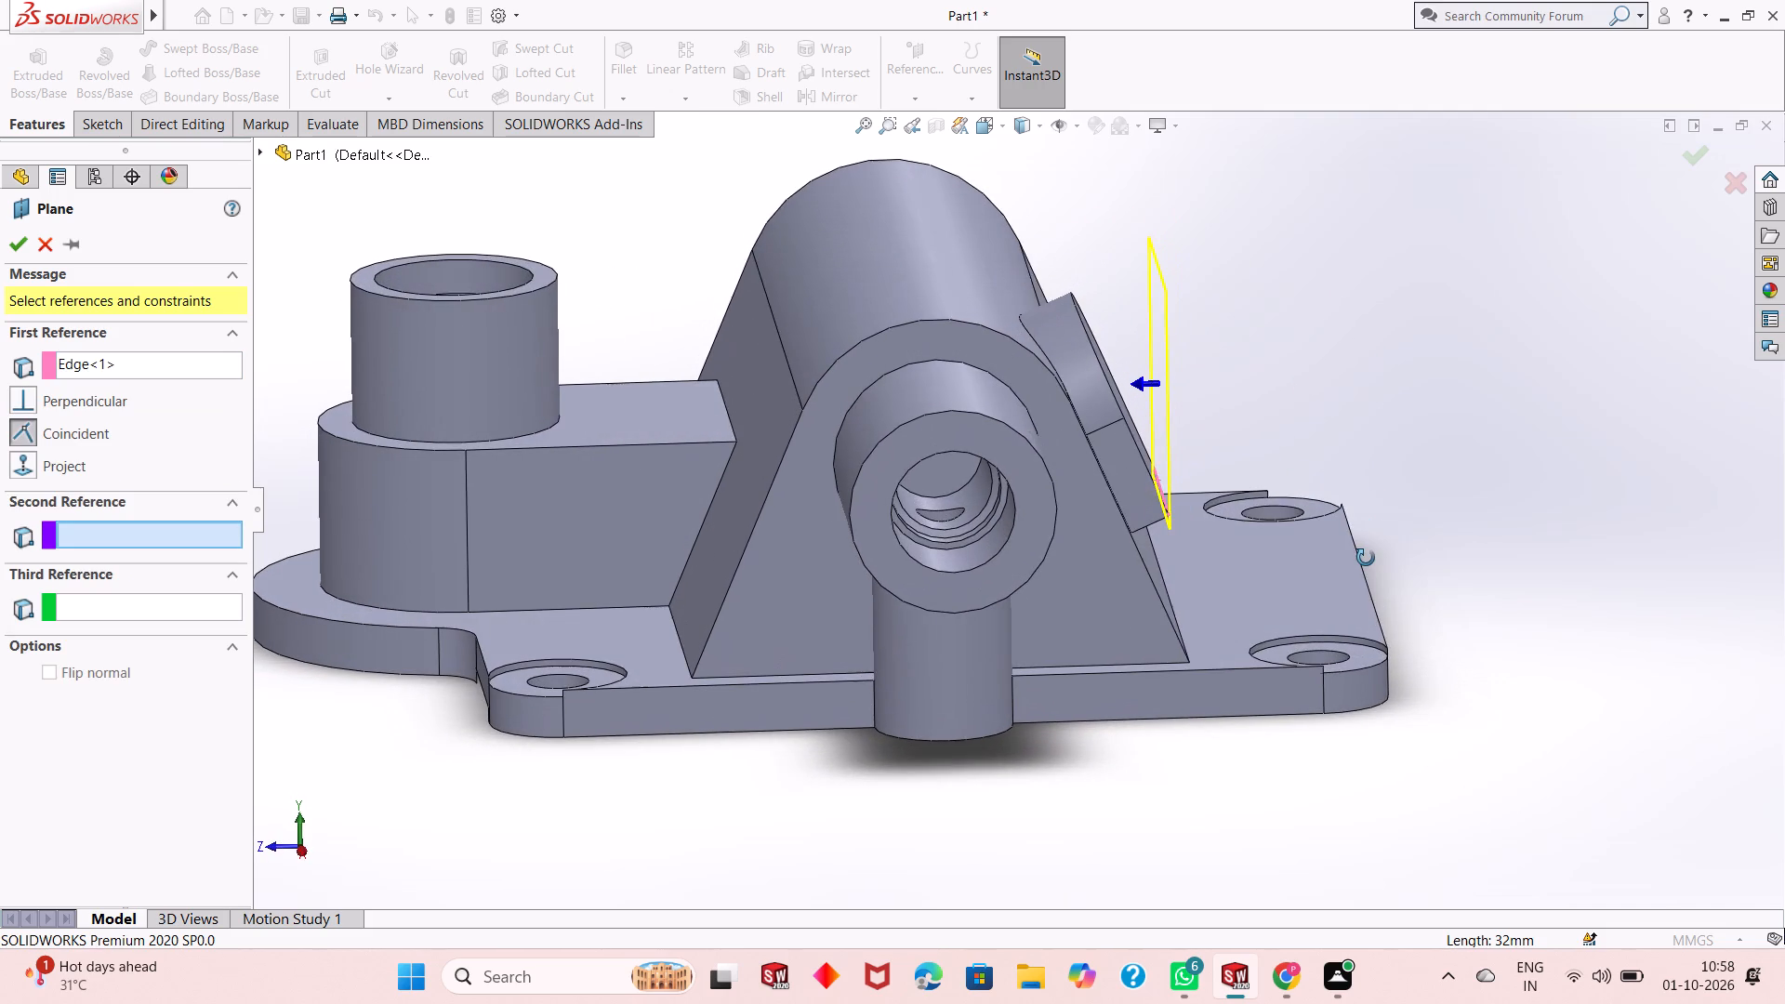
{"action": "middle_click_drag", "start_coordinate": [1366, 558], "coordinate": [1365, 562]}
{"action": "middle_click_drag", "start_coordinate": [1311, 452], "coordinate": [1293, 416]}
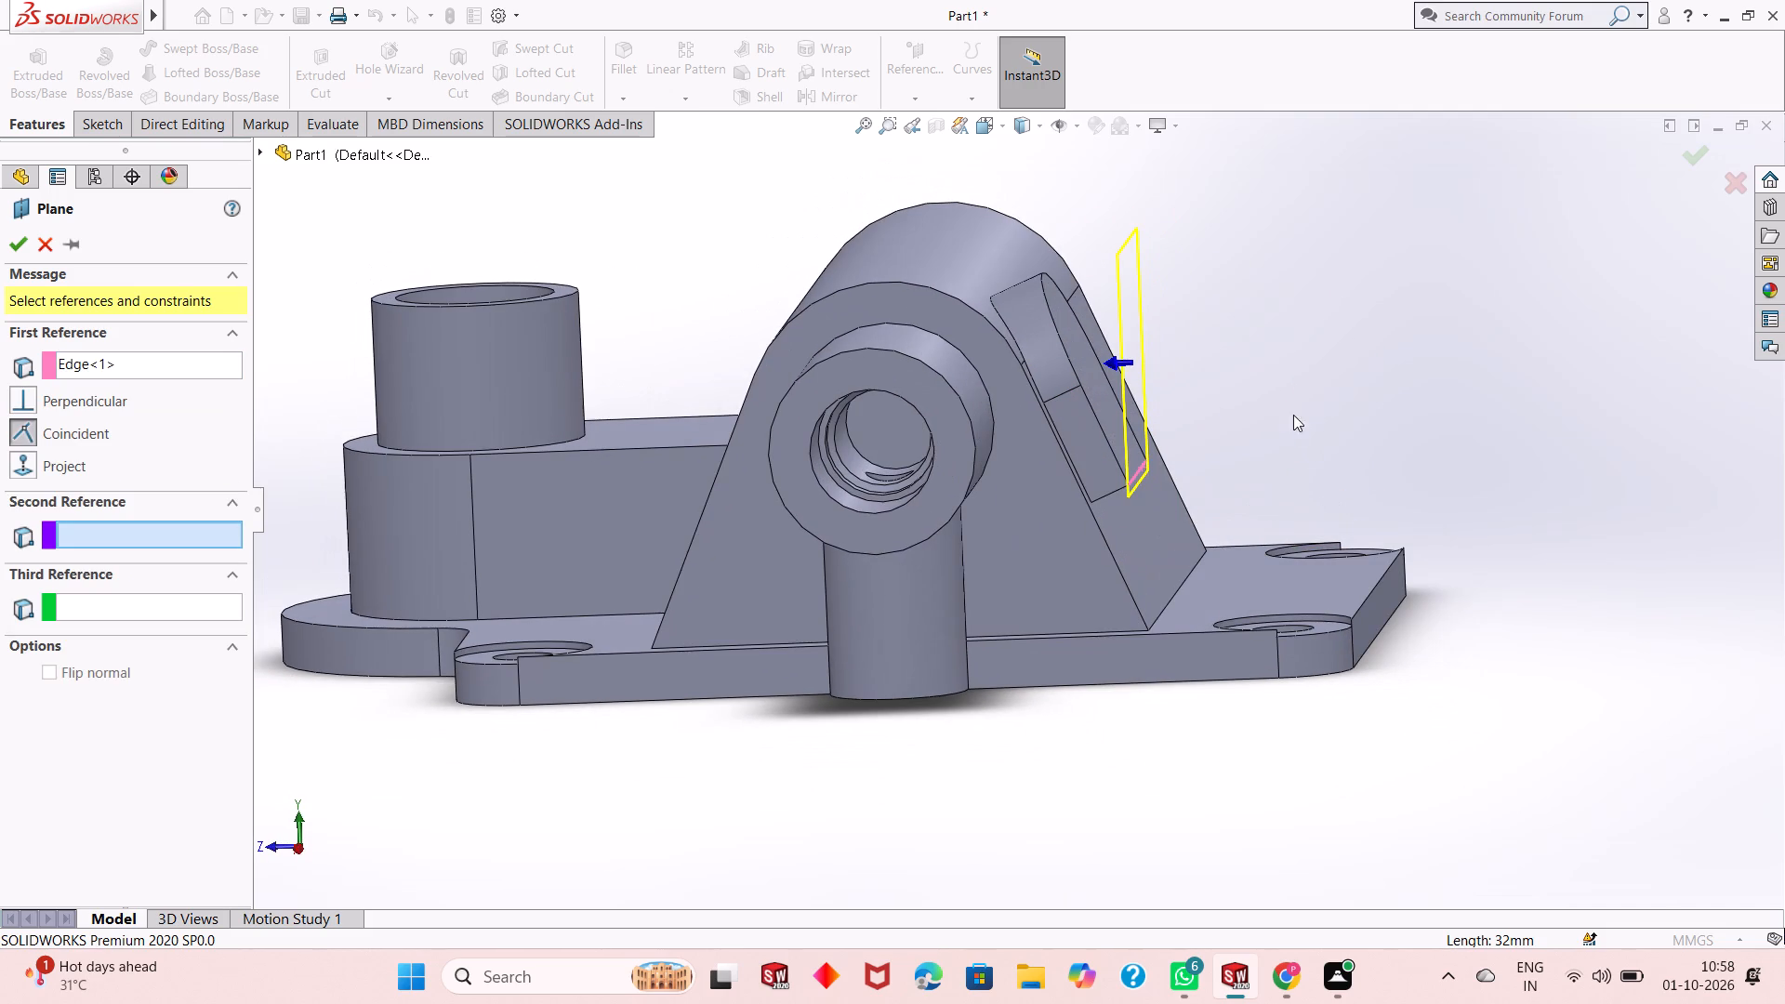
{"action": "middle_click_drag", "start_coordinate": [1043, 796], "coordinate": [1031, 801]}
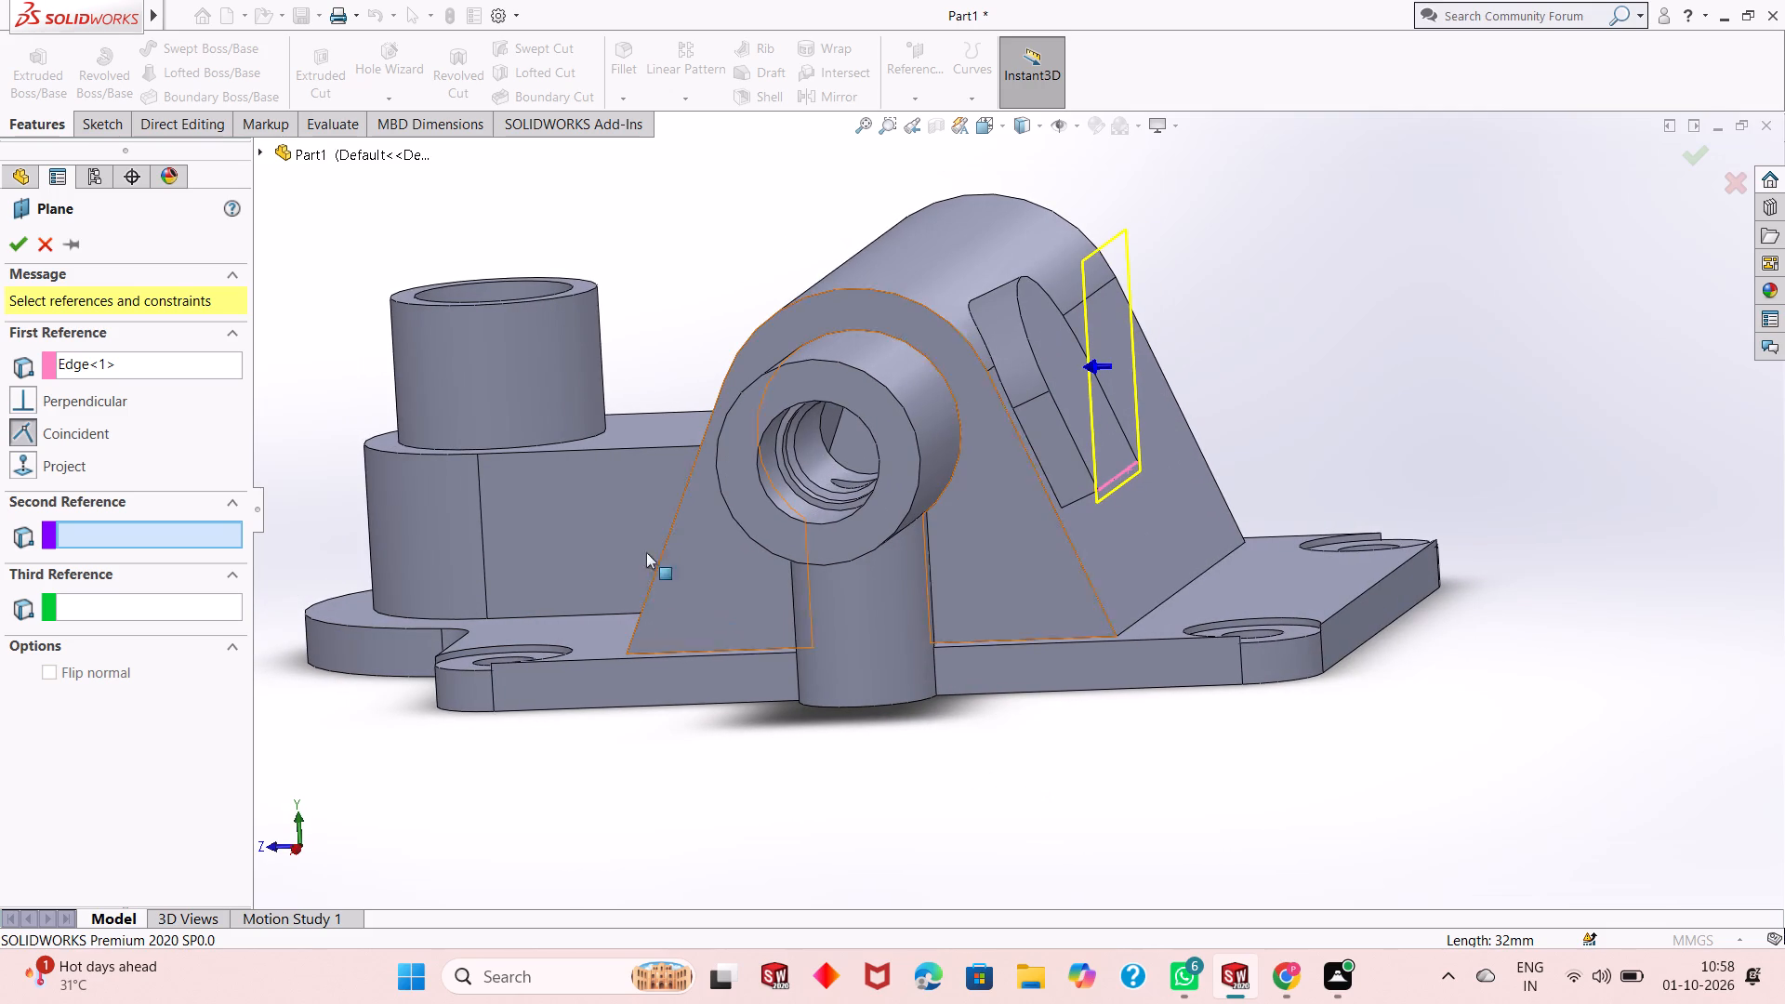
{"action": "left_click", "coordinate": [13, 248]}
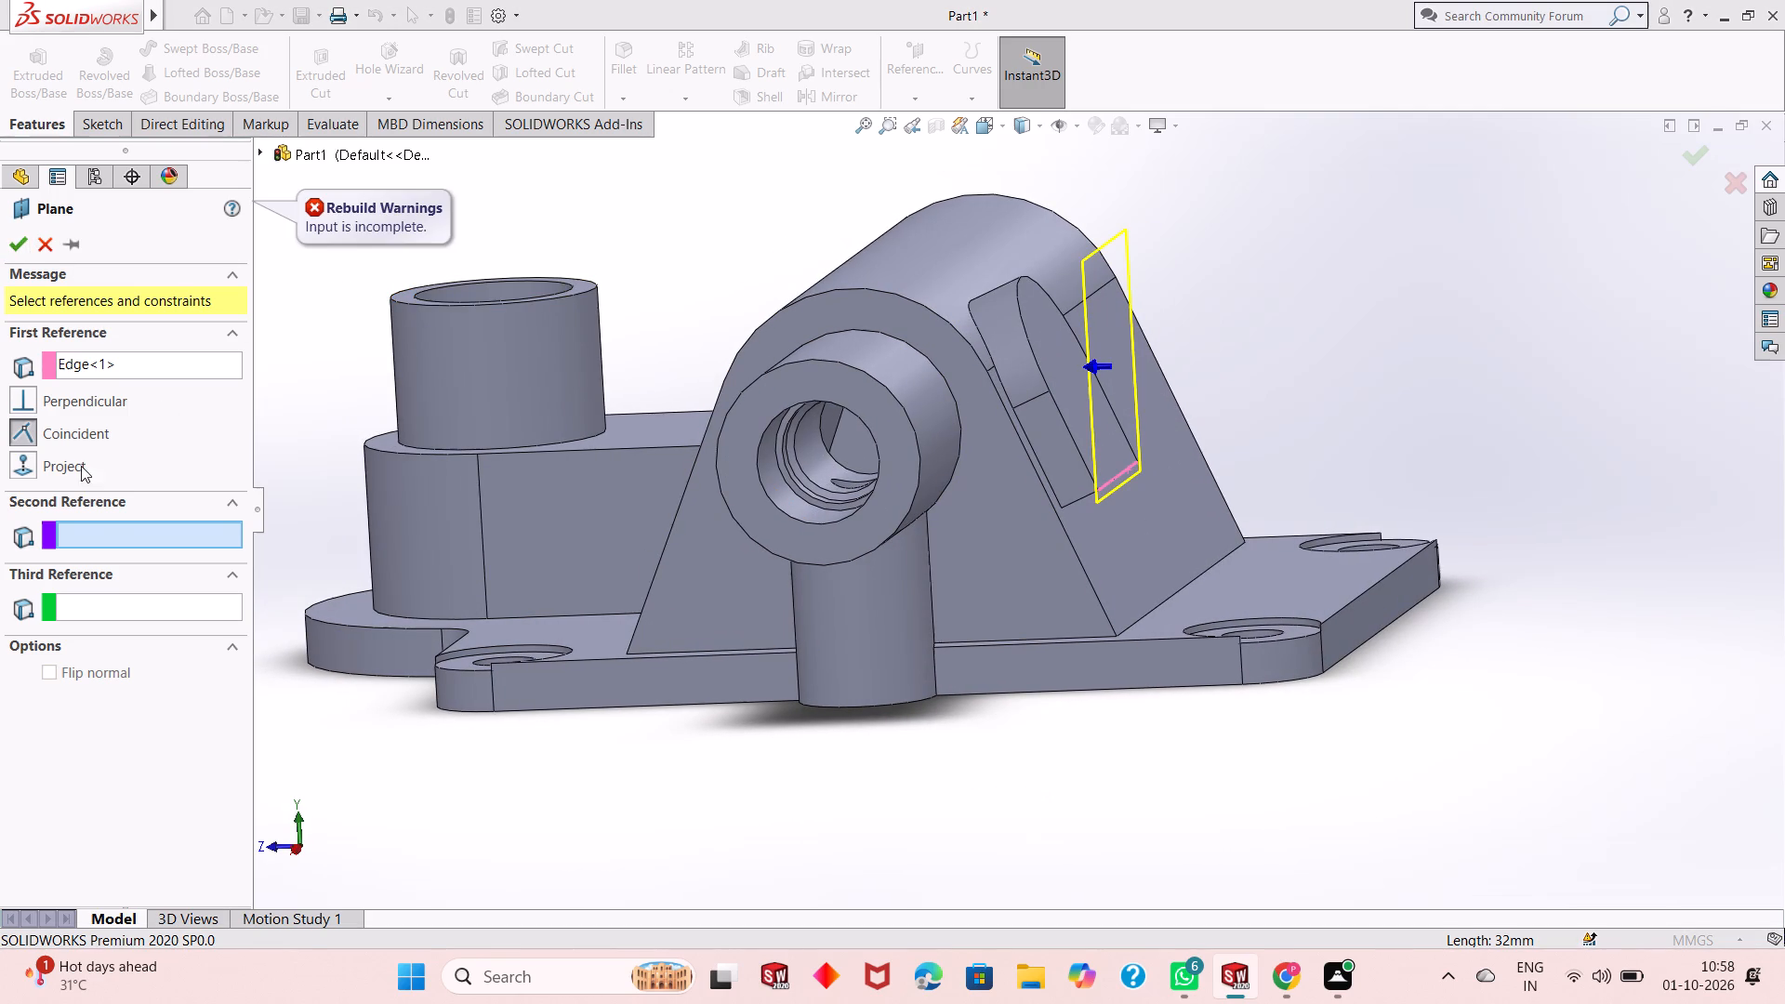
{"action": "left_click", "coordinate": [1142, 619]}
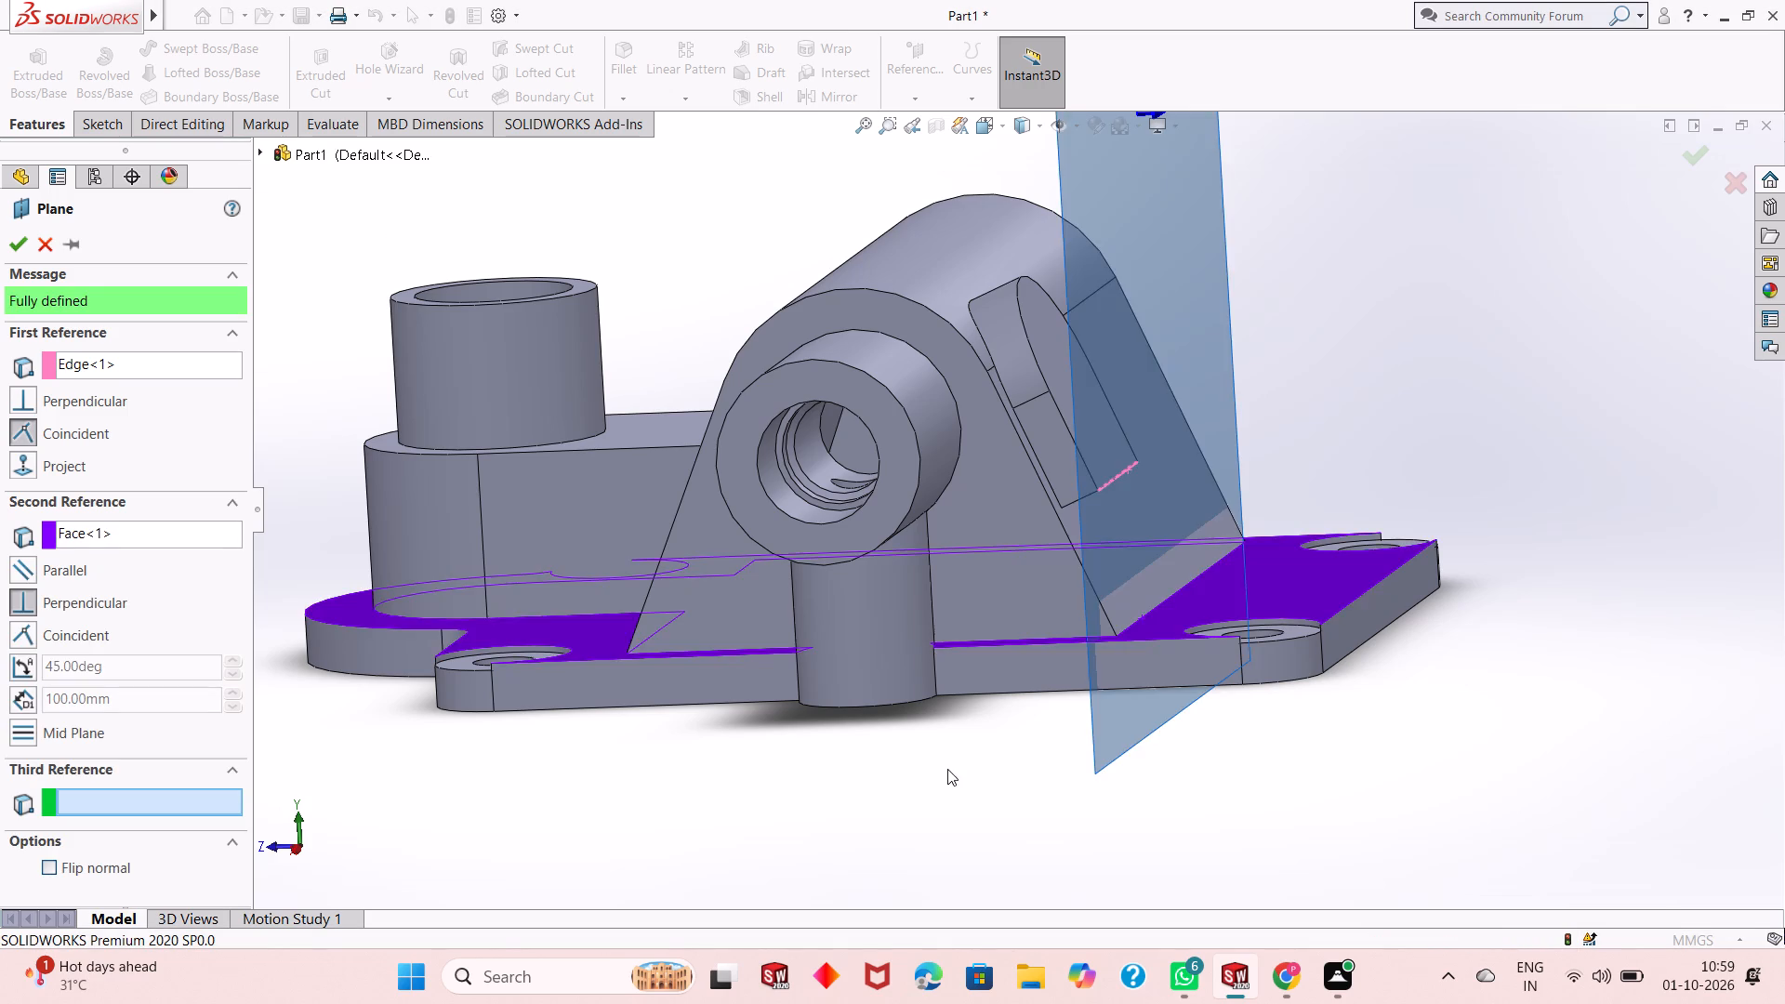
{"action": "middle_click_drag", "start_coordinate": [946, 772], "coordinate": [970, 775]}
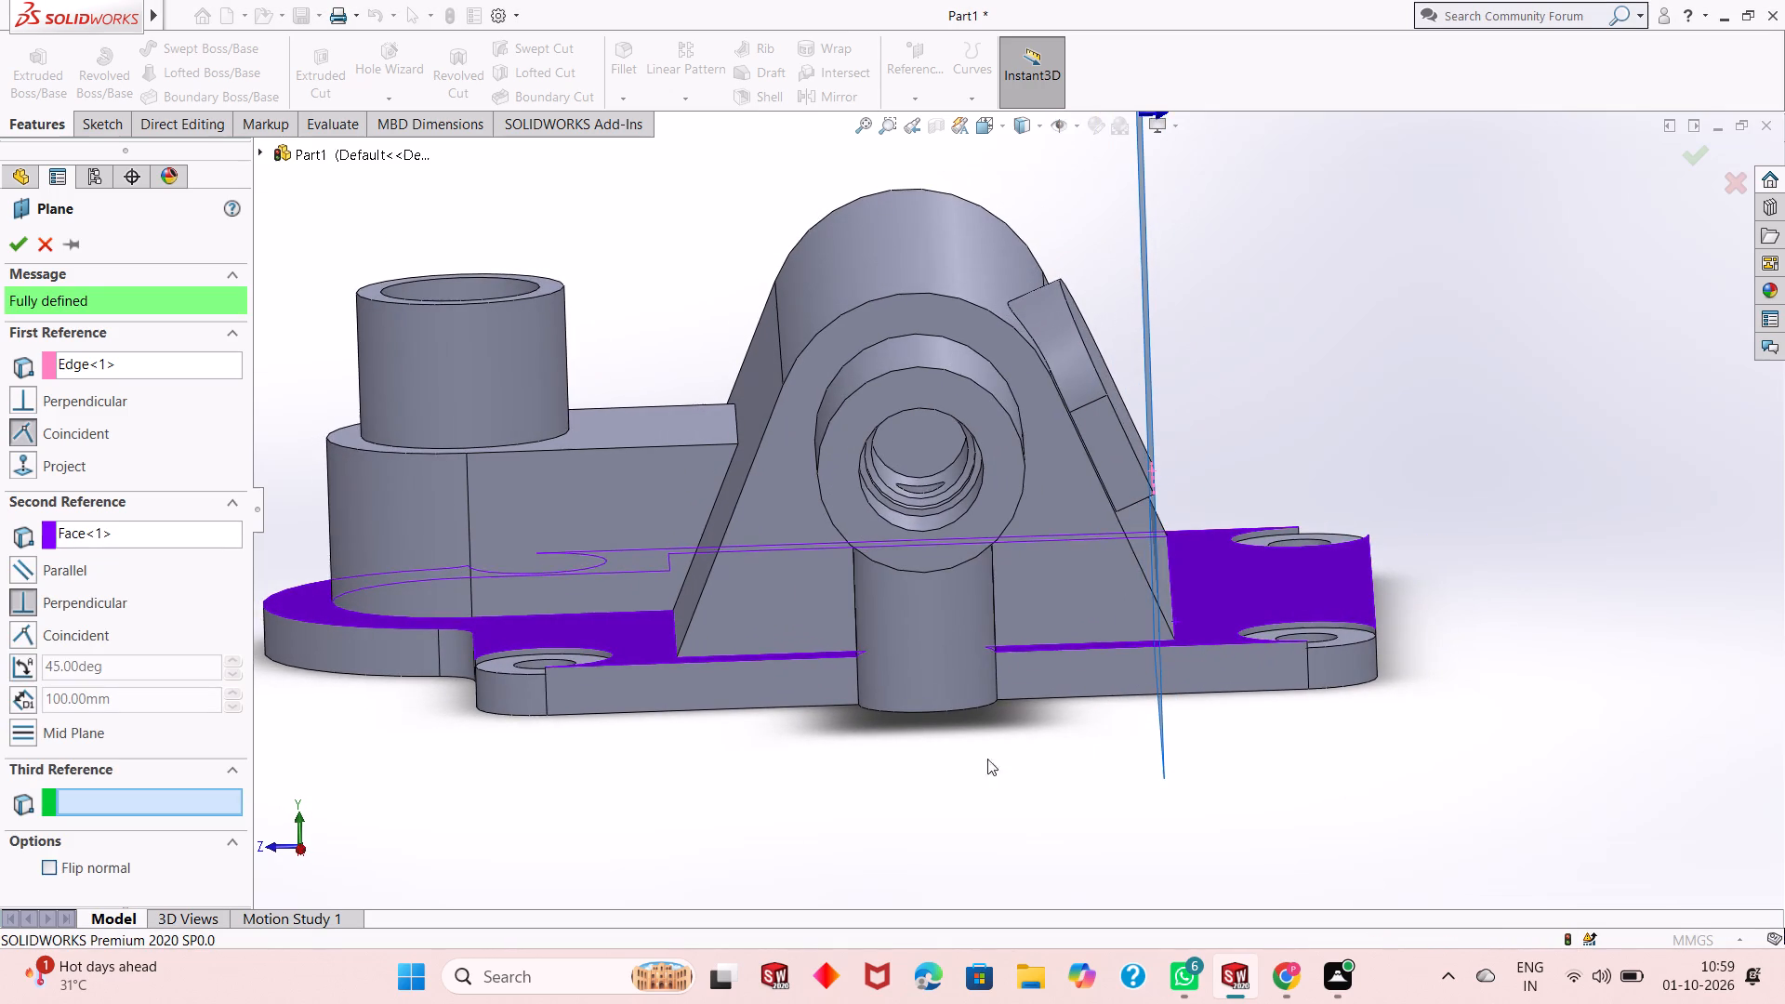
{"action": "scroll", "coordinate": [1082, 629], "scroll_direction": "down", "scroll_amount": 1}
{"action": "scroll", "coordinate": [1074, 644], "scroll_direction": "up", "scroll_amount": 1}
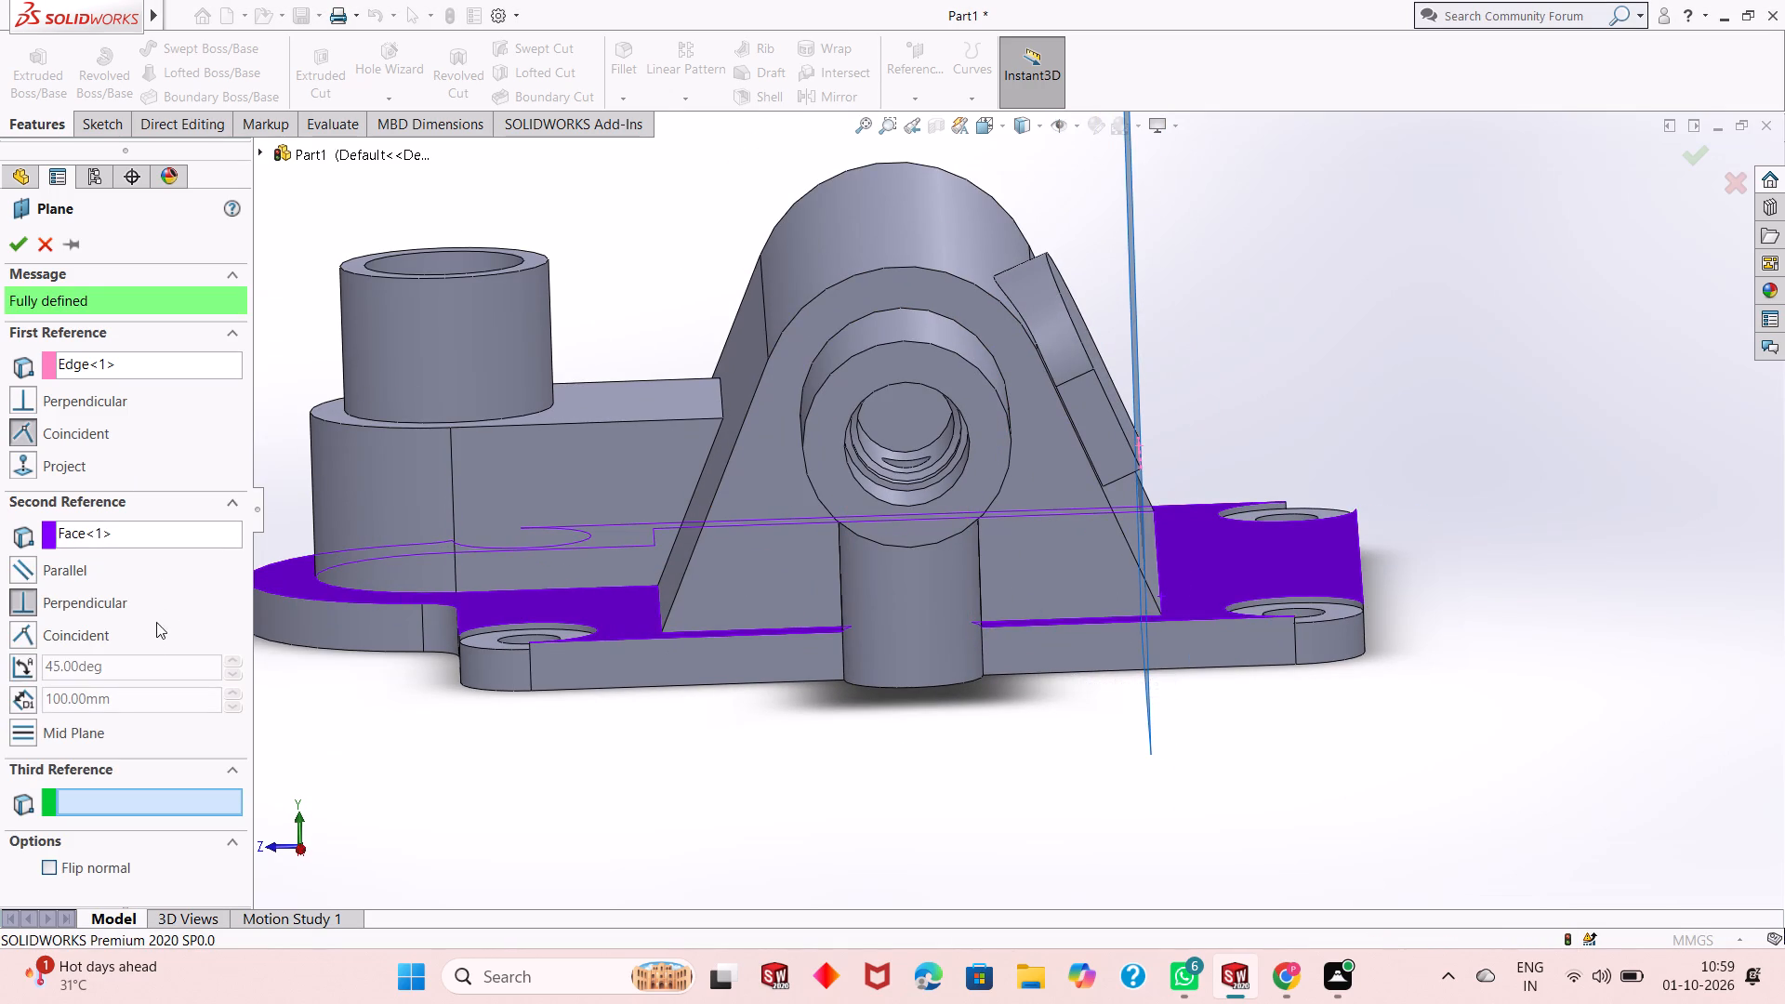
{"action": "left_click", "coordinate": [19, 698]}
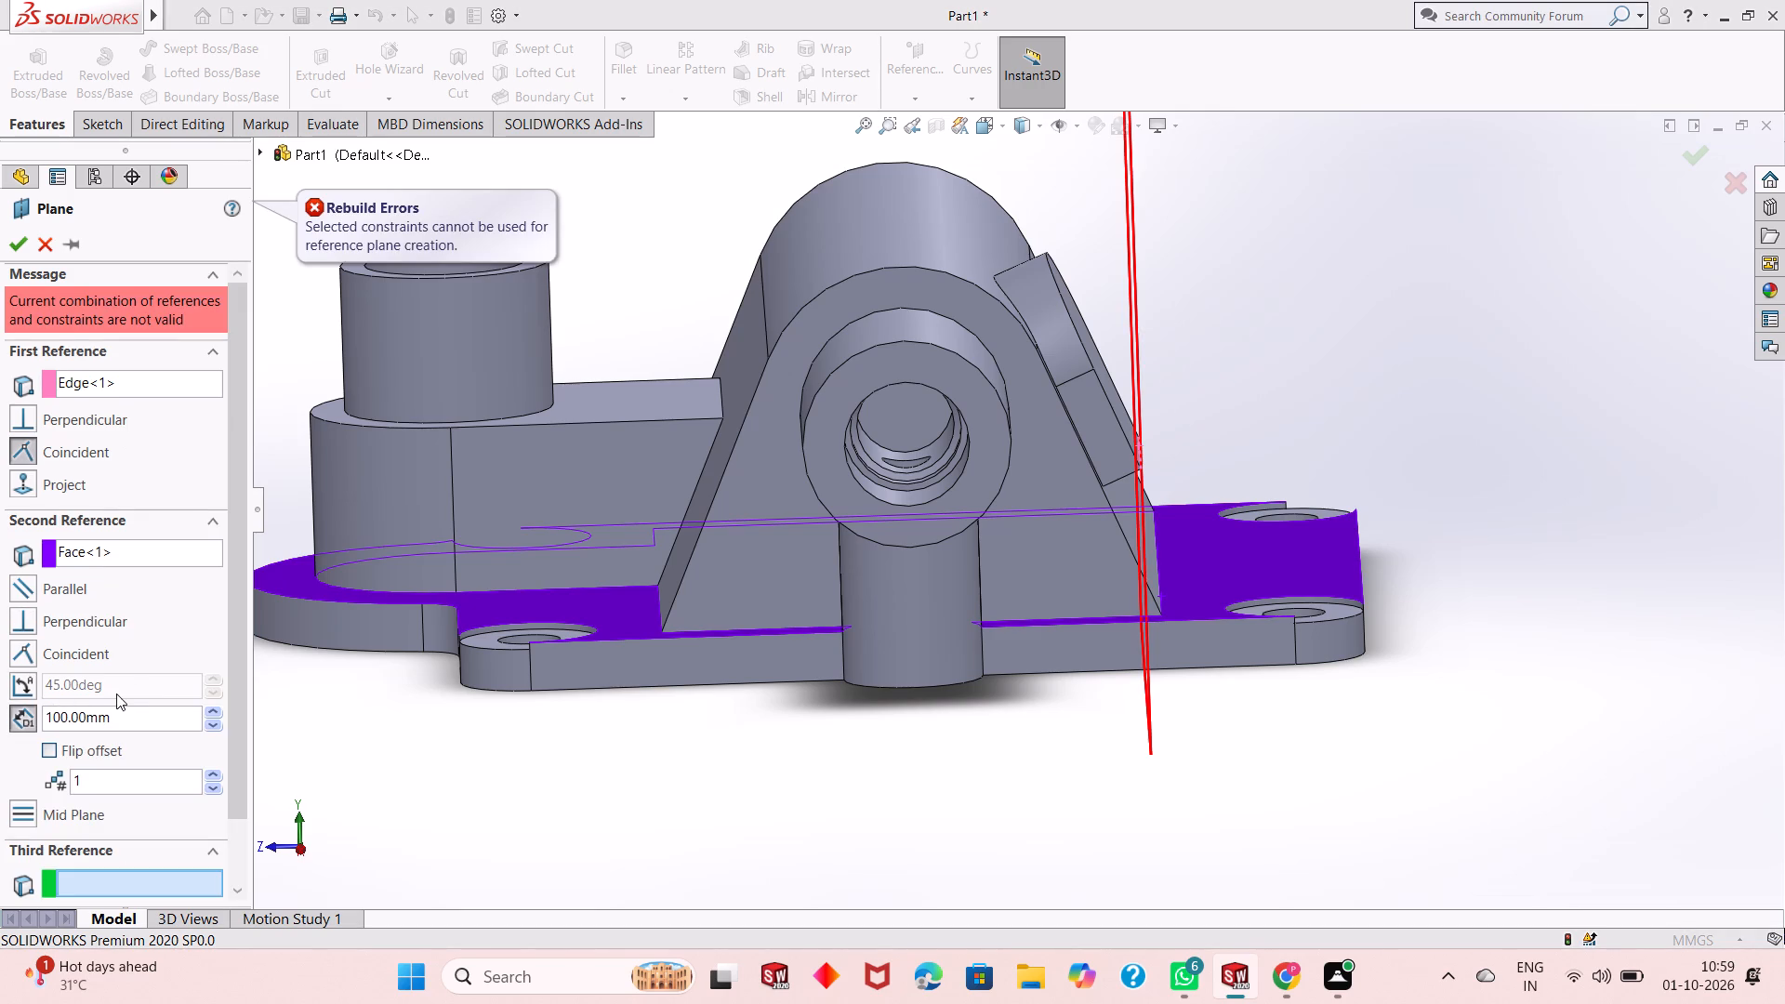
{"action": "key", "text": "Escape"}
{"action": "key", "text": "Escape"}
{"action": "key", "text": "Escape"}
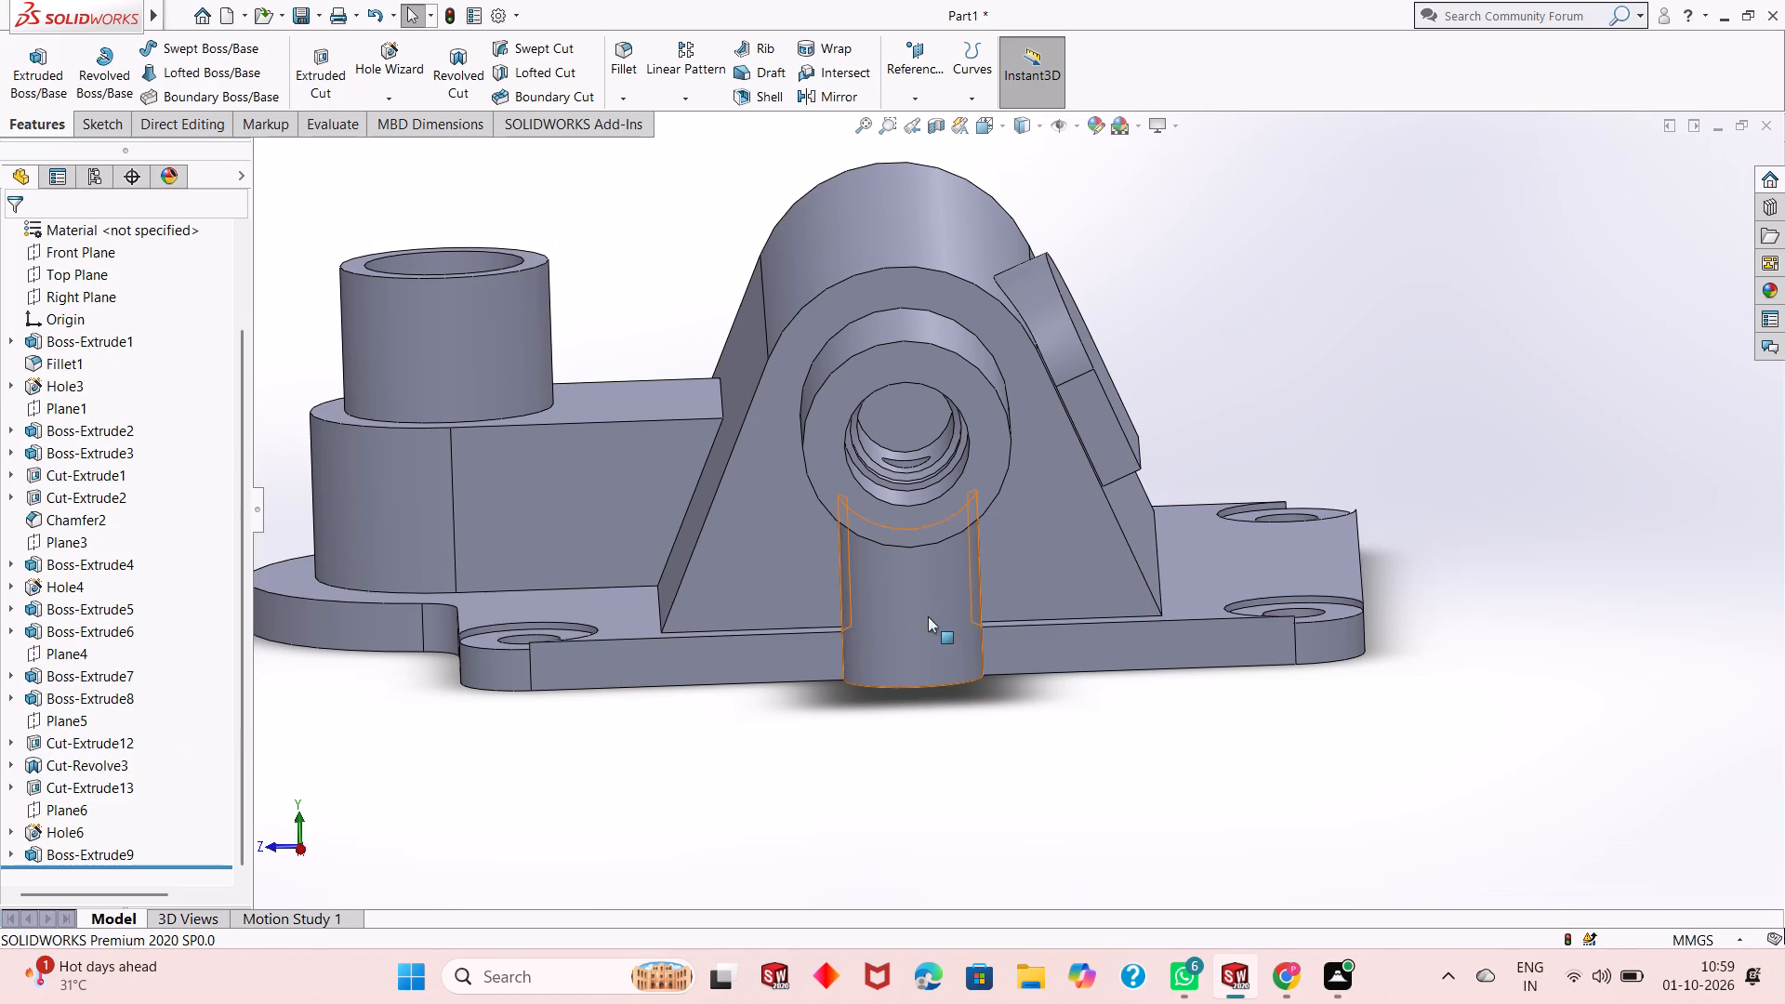
Set the offset of Plane6, the hidden reference plane in front of the sloped face, to 8 mm.
{"action": "scroll", "coordinate": [1174, 484], "scroll_direction": "down", "scroll_amount": 2}
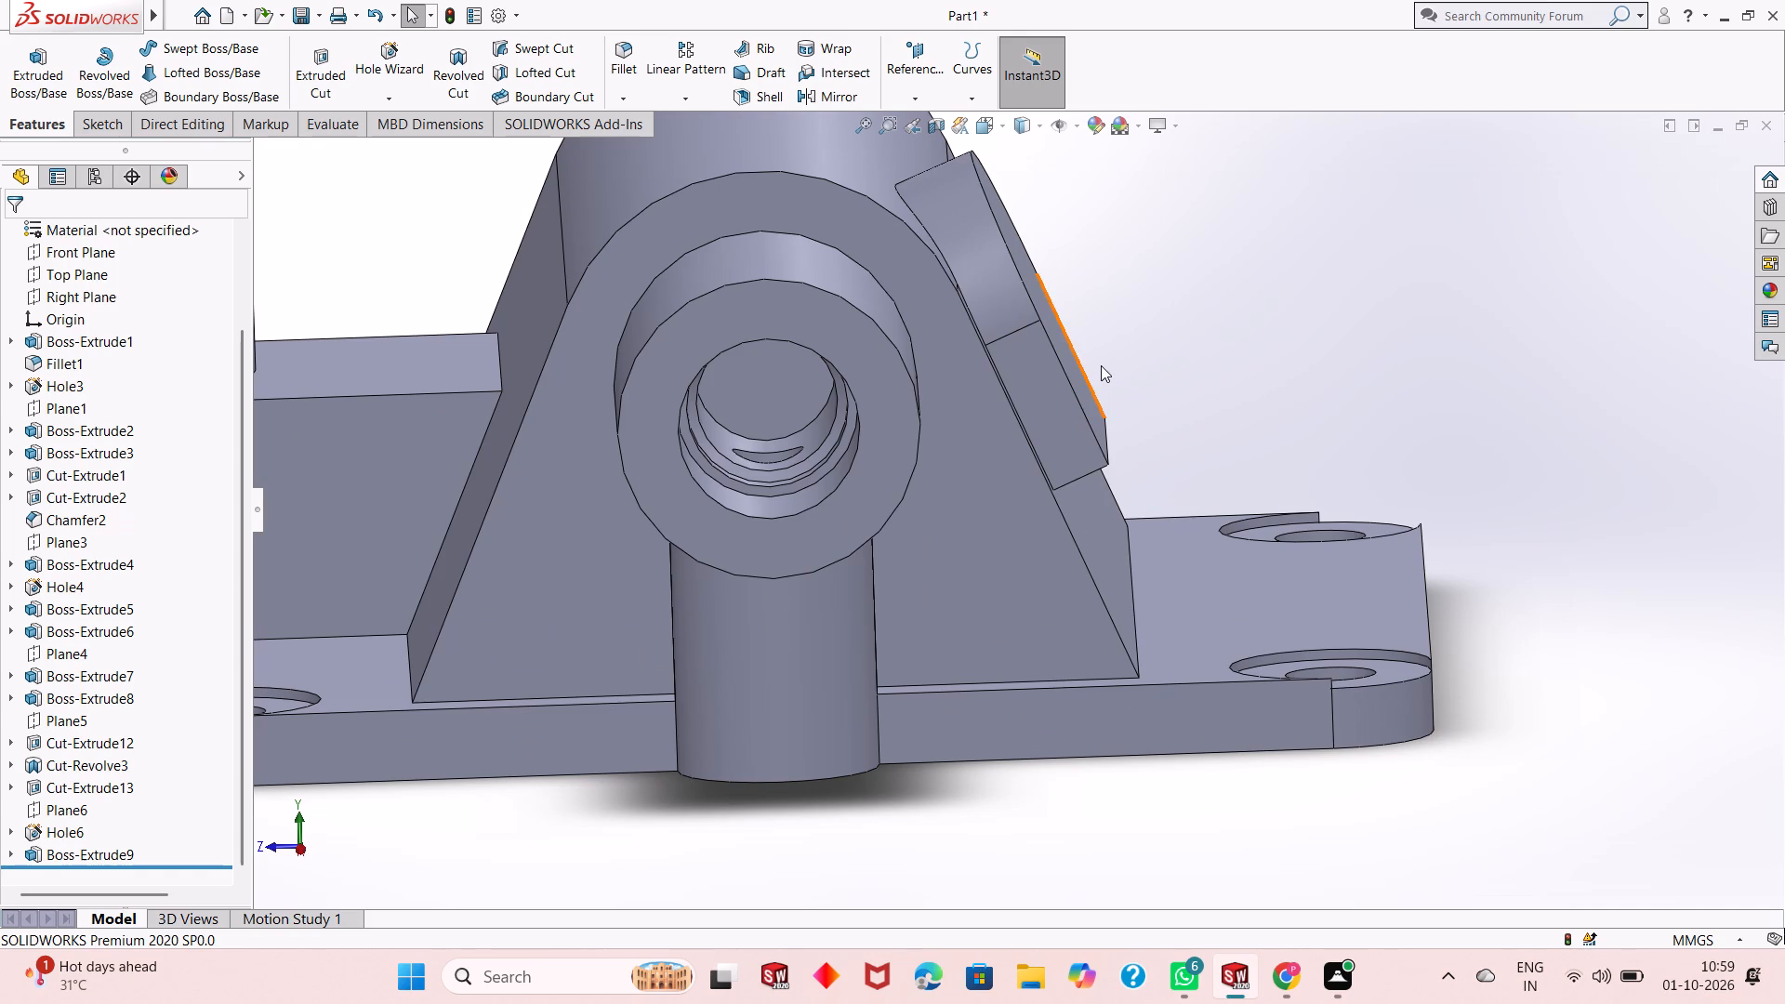
{"action": "scroll", "coordinate": [1100, 364], "scroll_direction": "up", "scroll_amount": 1}
{"action": "key", "text": "Escape"}
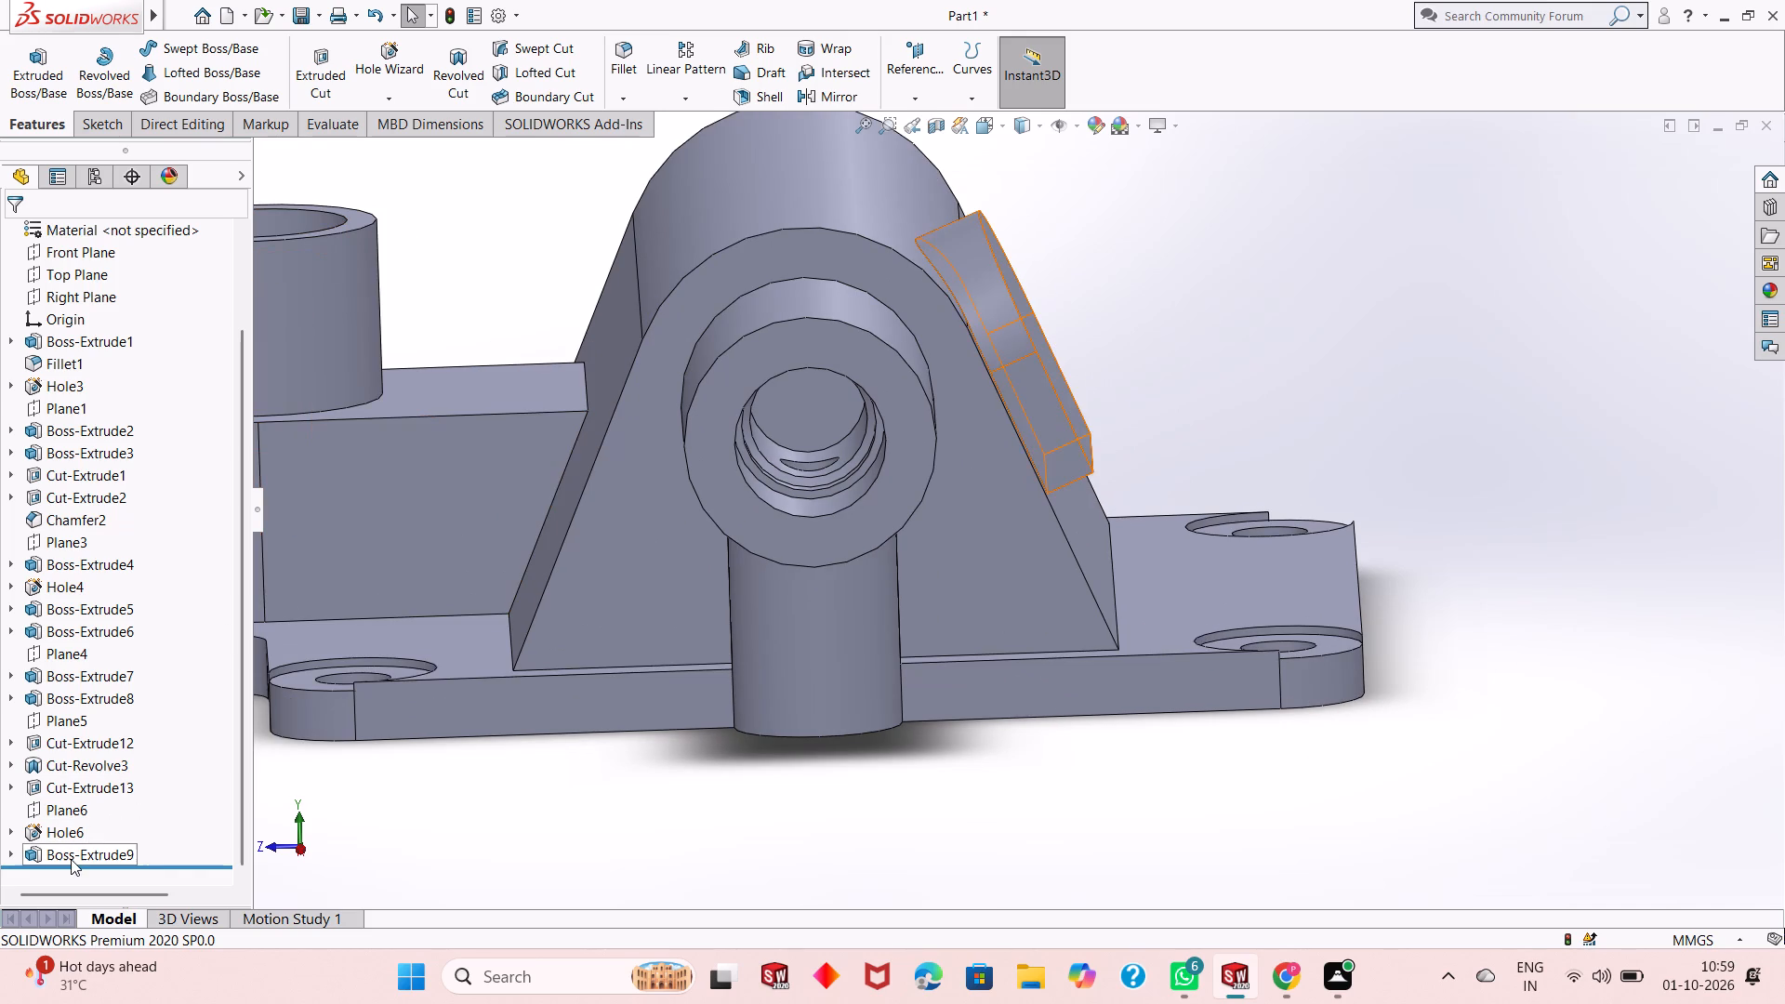
{"action": "left_click", "coordinate": [66, 811]}
{"action": "left_click", "coordinate": [82, 763]}
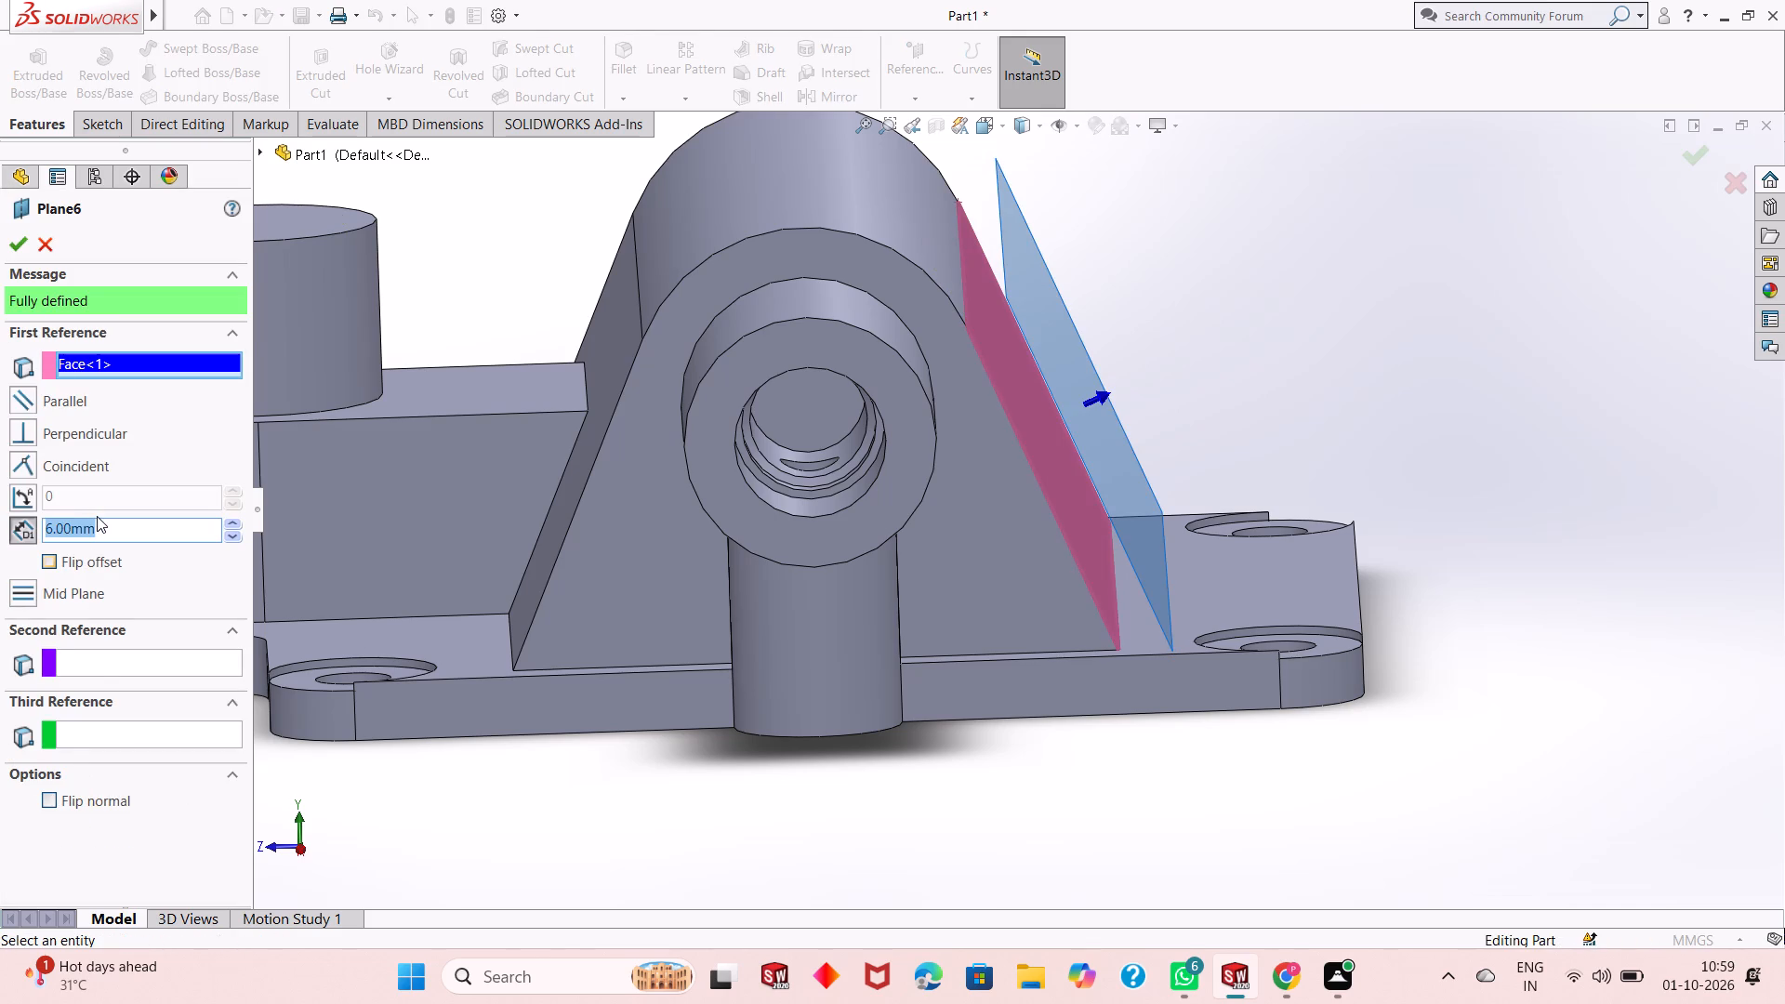
{"action": "key", "text": "8"}
{"action": "key", "text": "Return"}
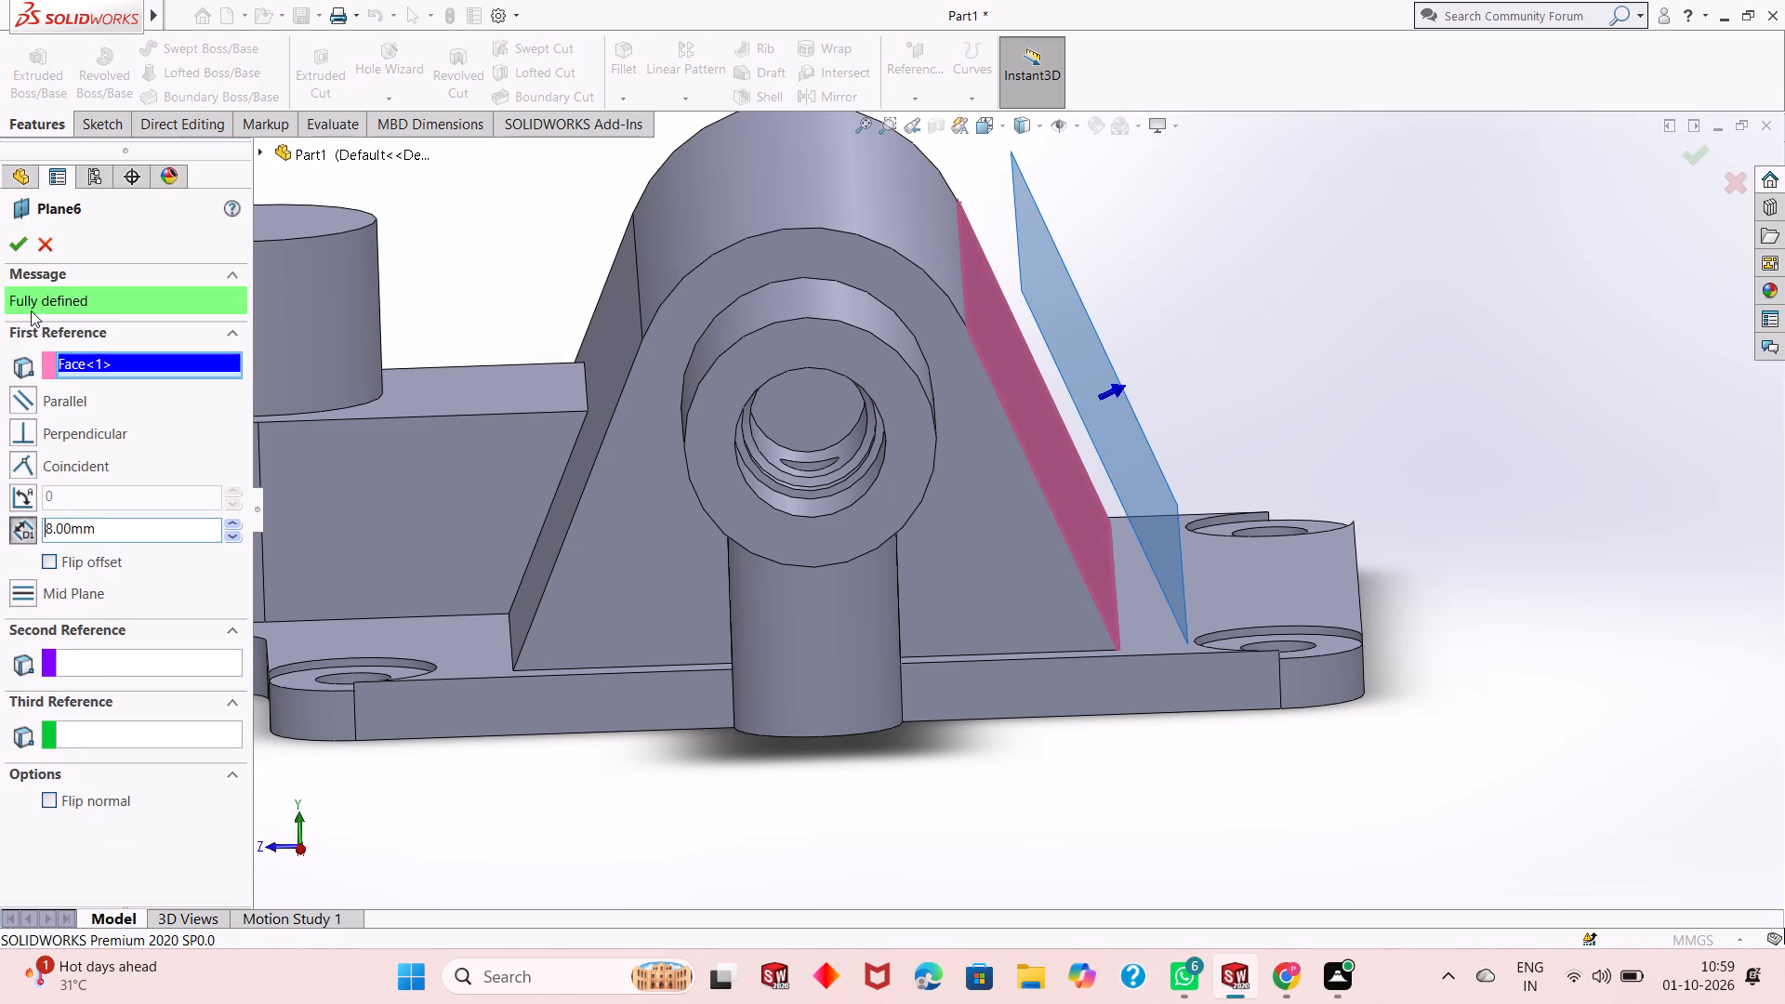
{"action": "left_click", "coordinate": [18, 244]}
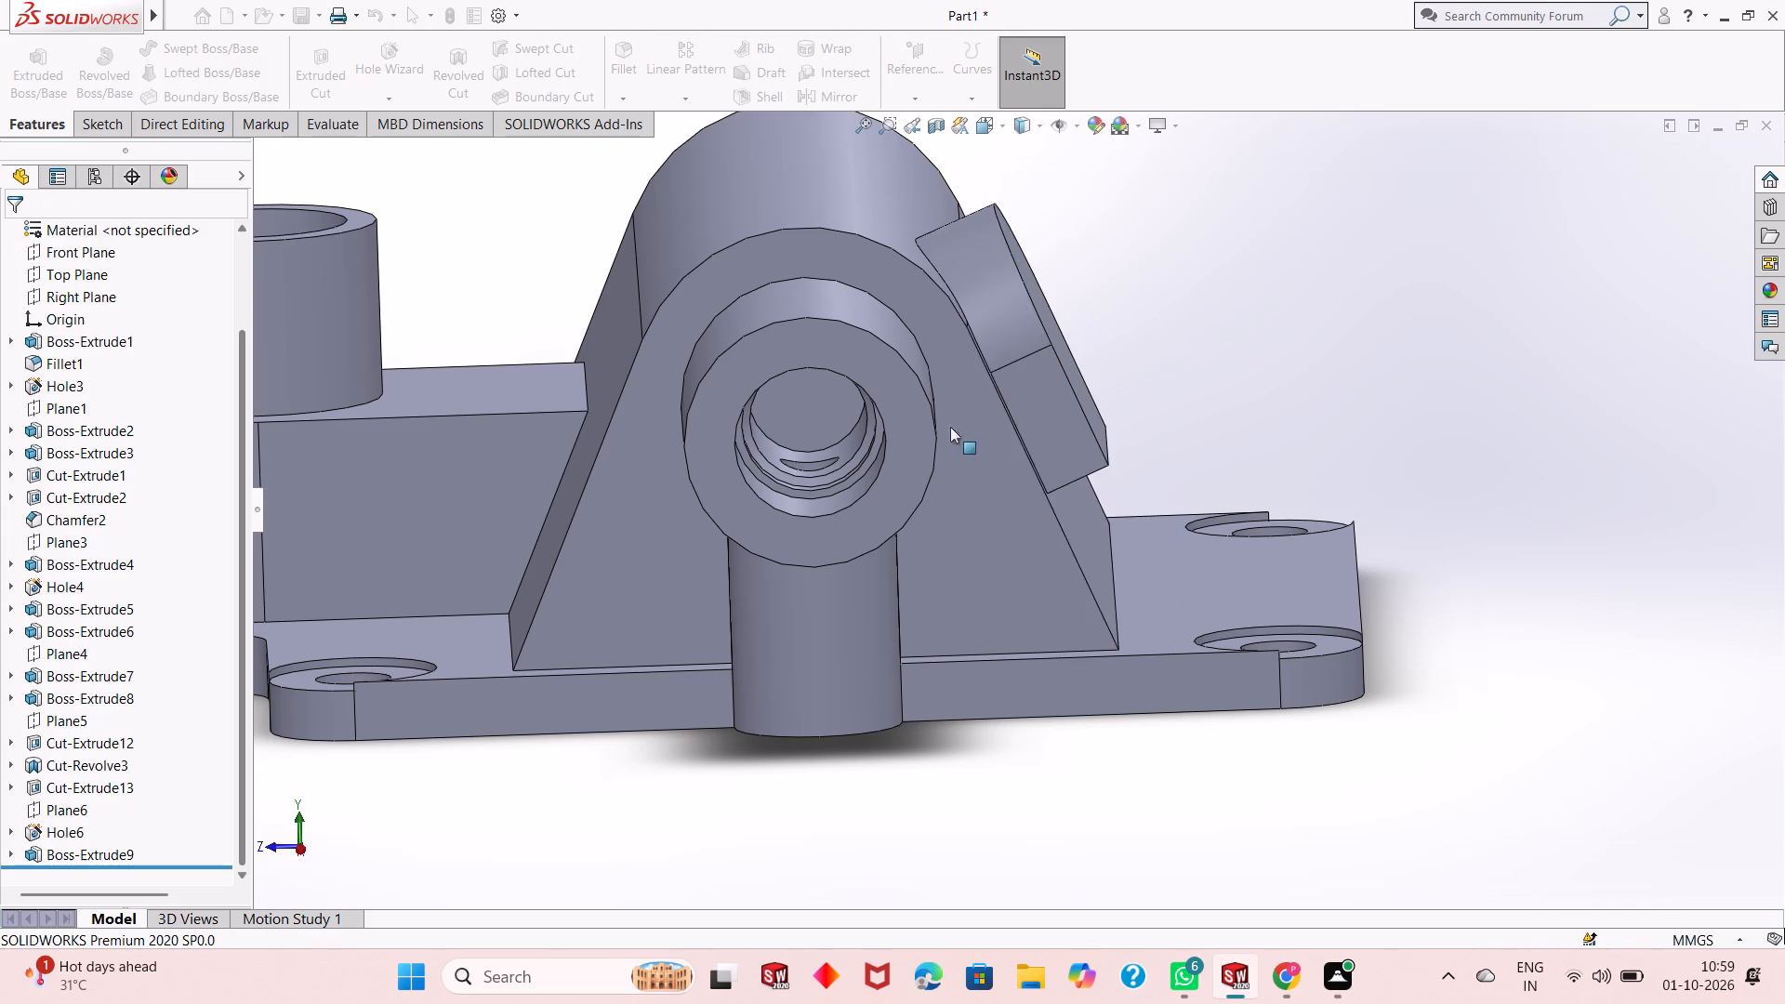
Create a reference plane through the round-topped boss's lower front edge and the sloped face's bottom edge on the base plate.
{"action": "left_click", "coordinate": [926, 49]}
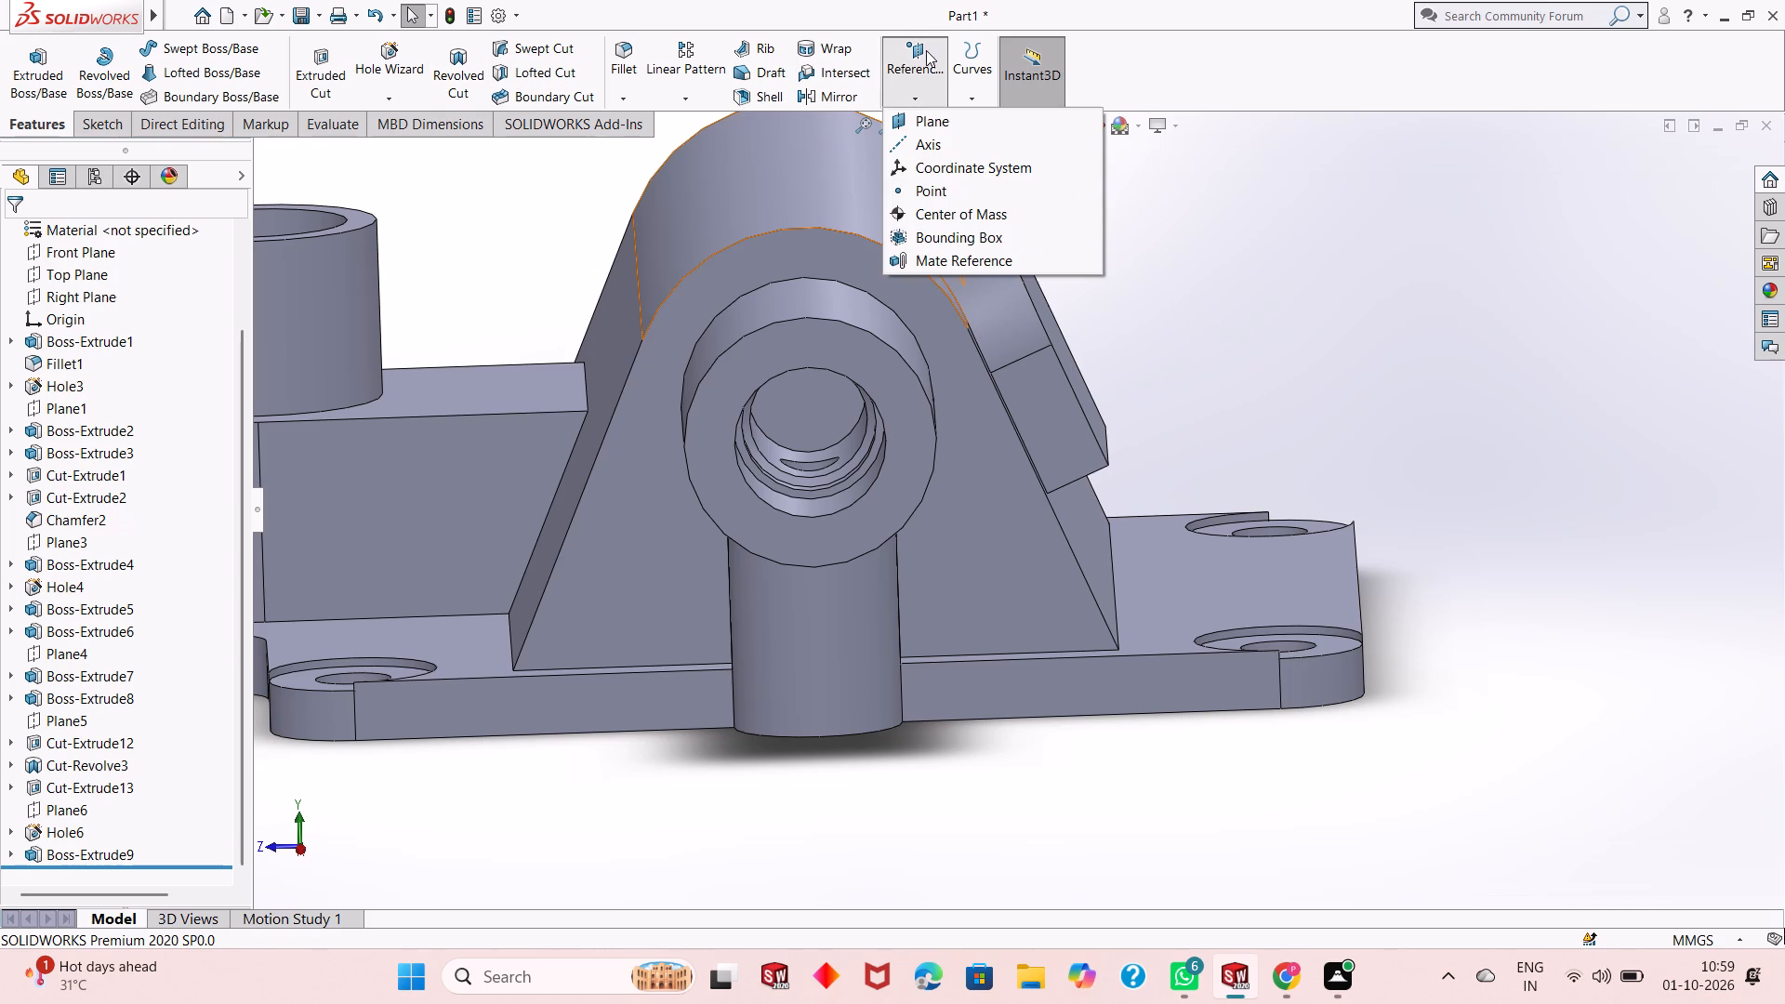
{"action": "left_click", "coordinate": [957, 123]}
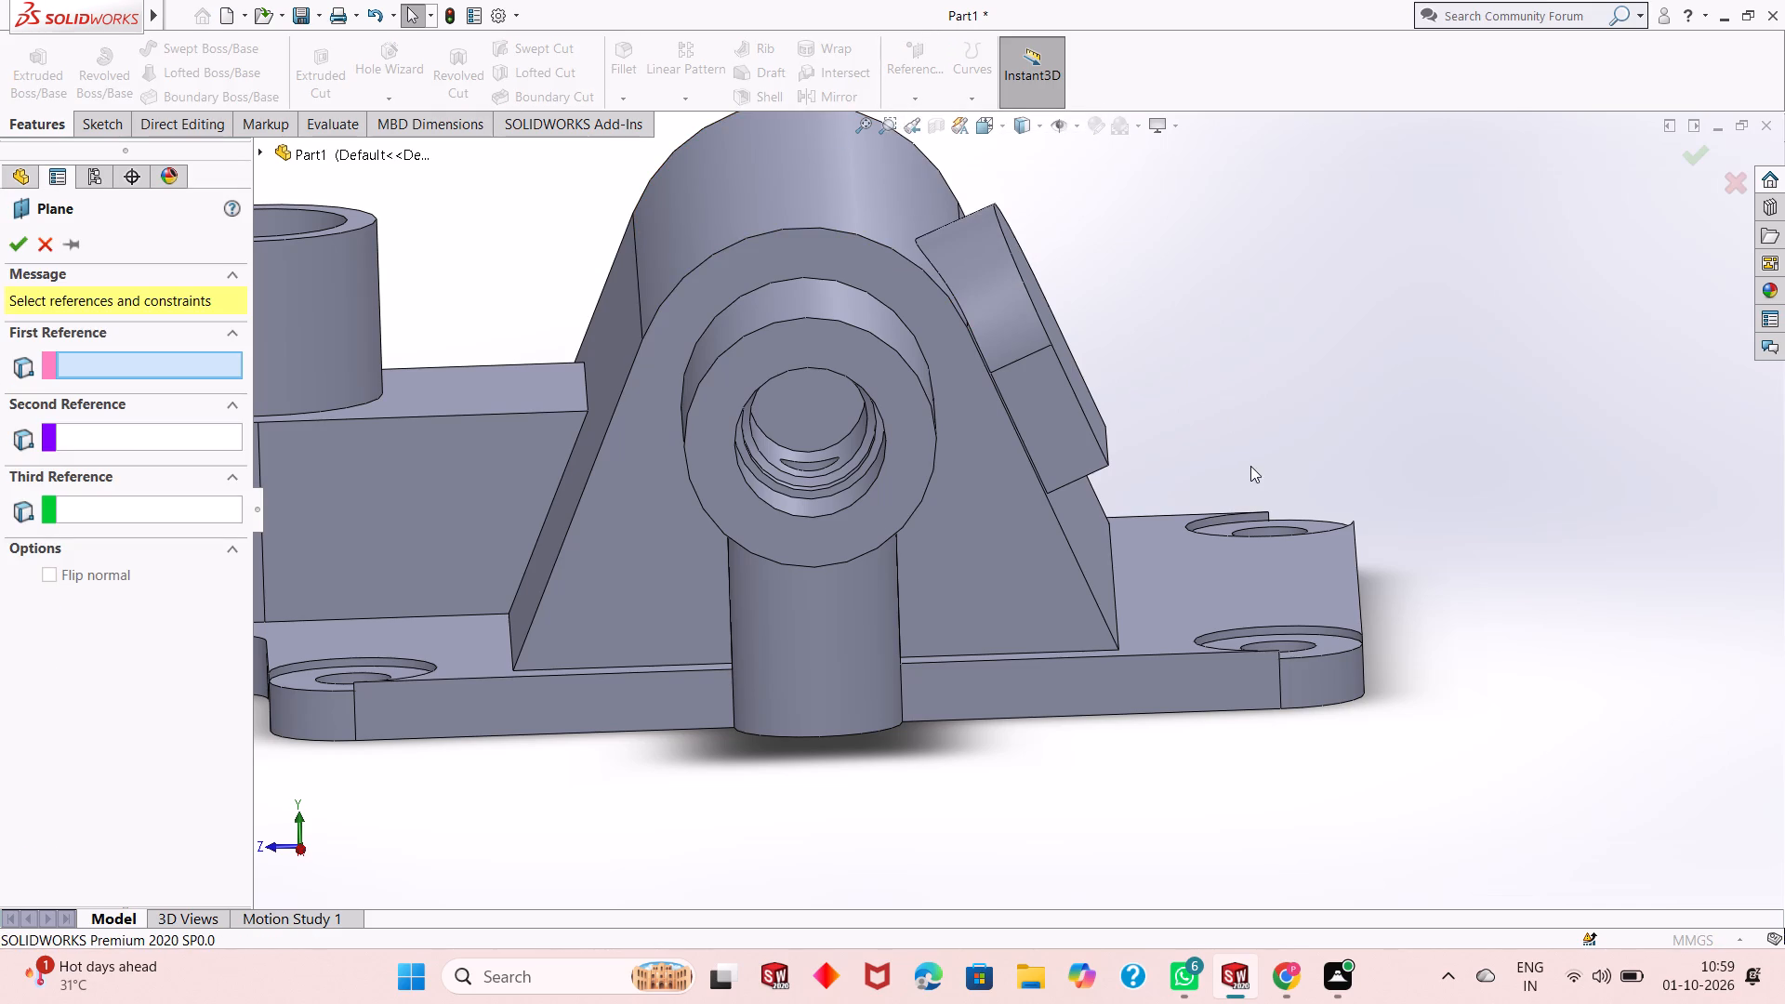
{"action": "middle_click_drag", "start_coordinate": [1250, 466], "coordinate": [1220, 394]}
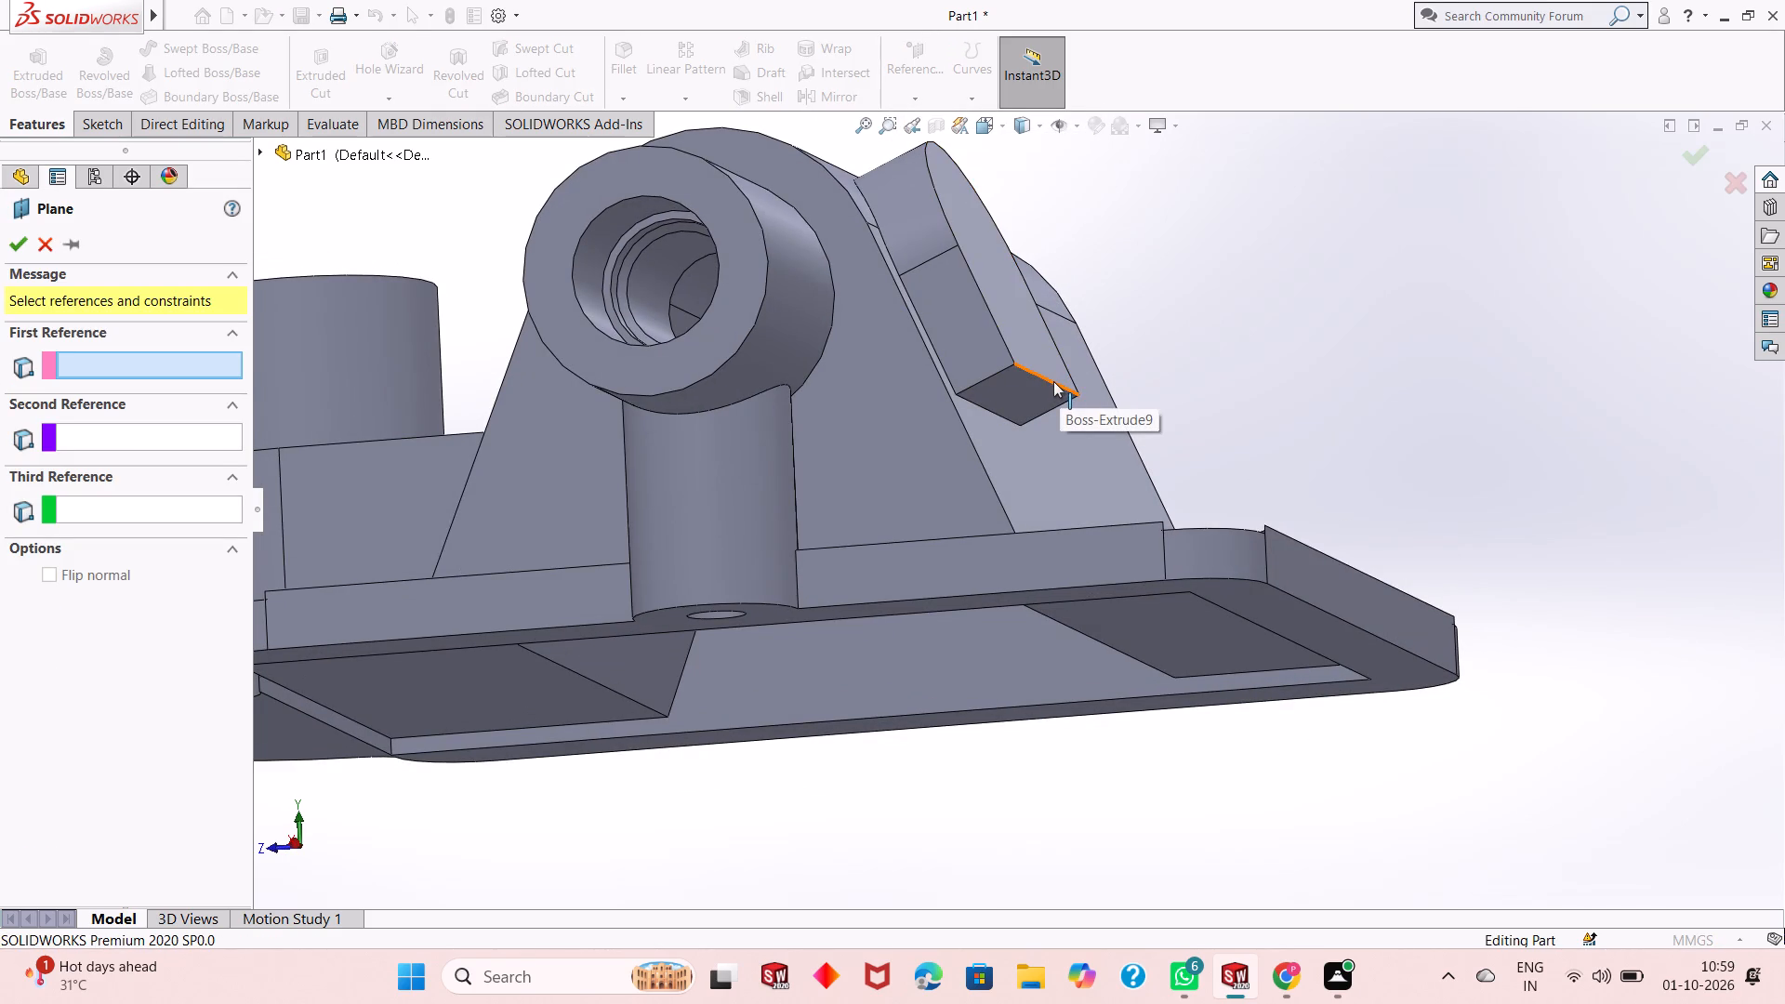
{"action": "left_click", "coordinate": [1053, 381]}
{"action": "middle_click_drag", "start_coordinate": [1167, 353], "coordinate": [1202, 426]}
{"action": "scroll", "coordinate": [1154, 550], "scroll_direction": "up", "scroll_amount": 1}
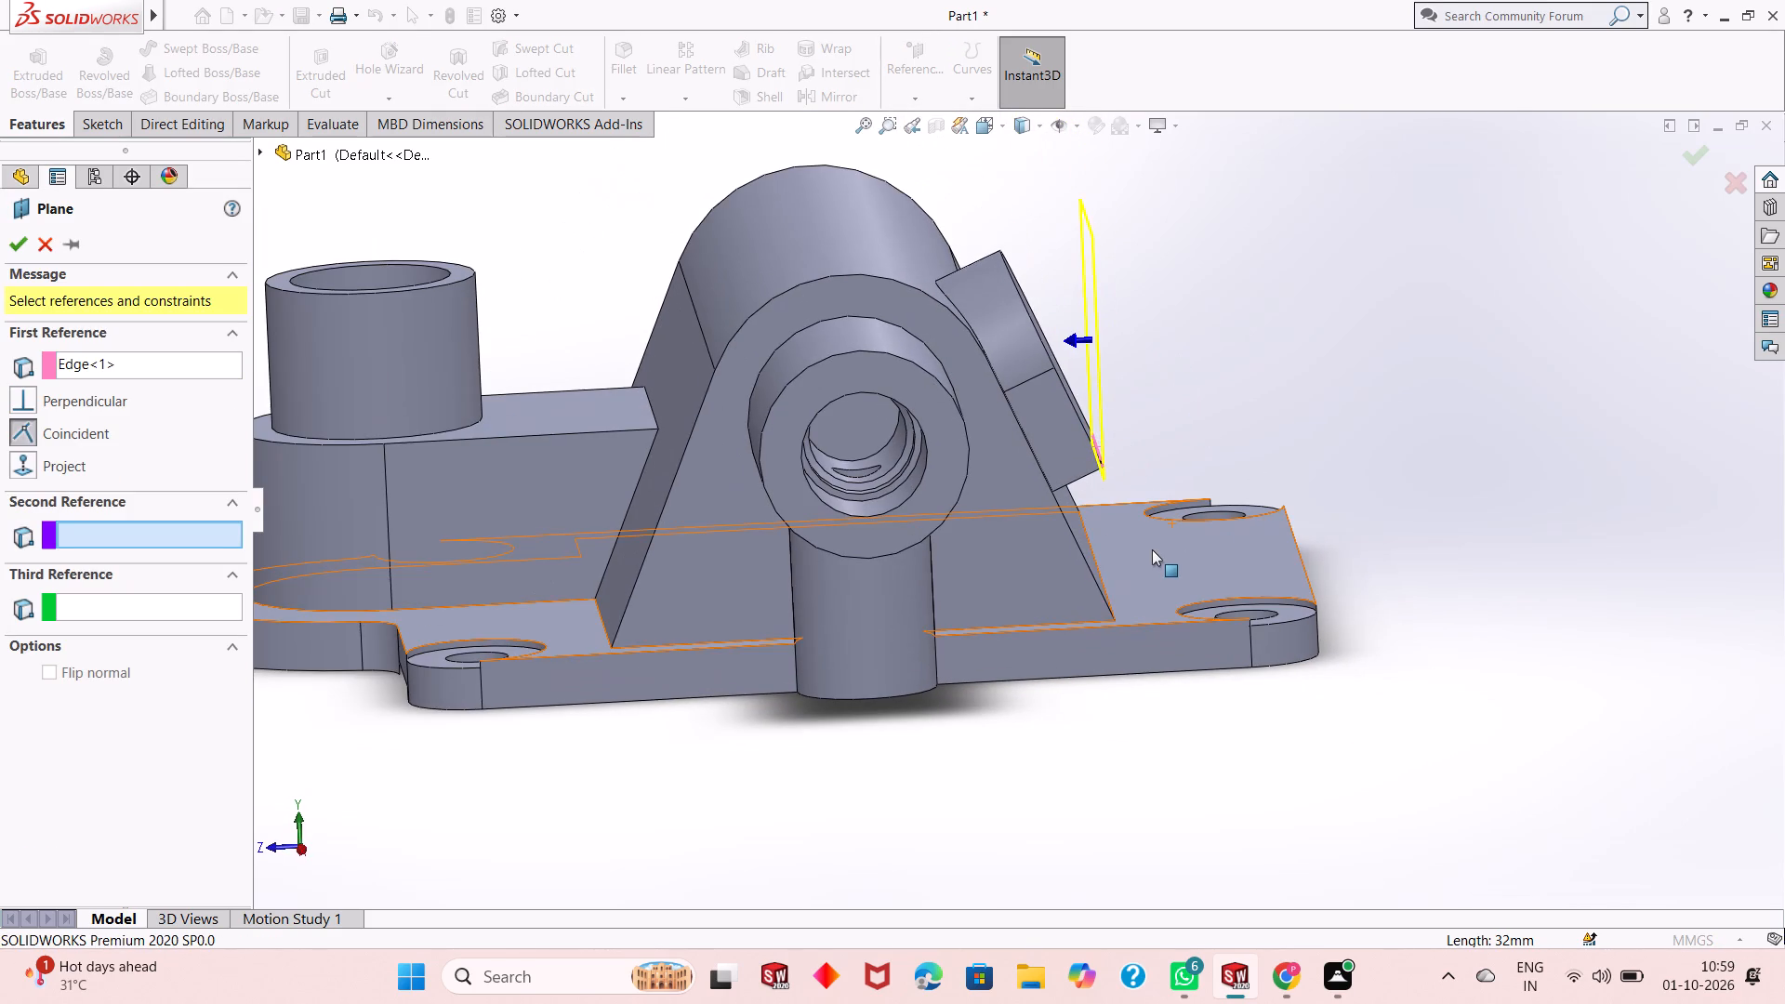
{"action": "middle_click_drag", "start_coordinate": [1117, 560], "coordinate": [1097, 567]}
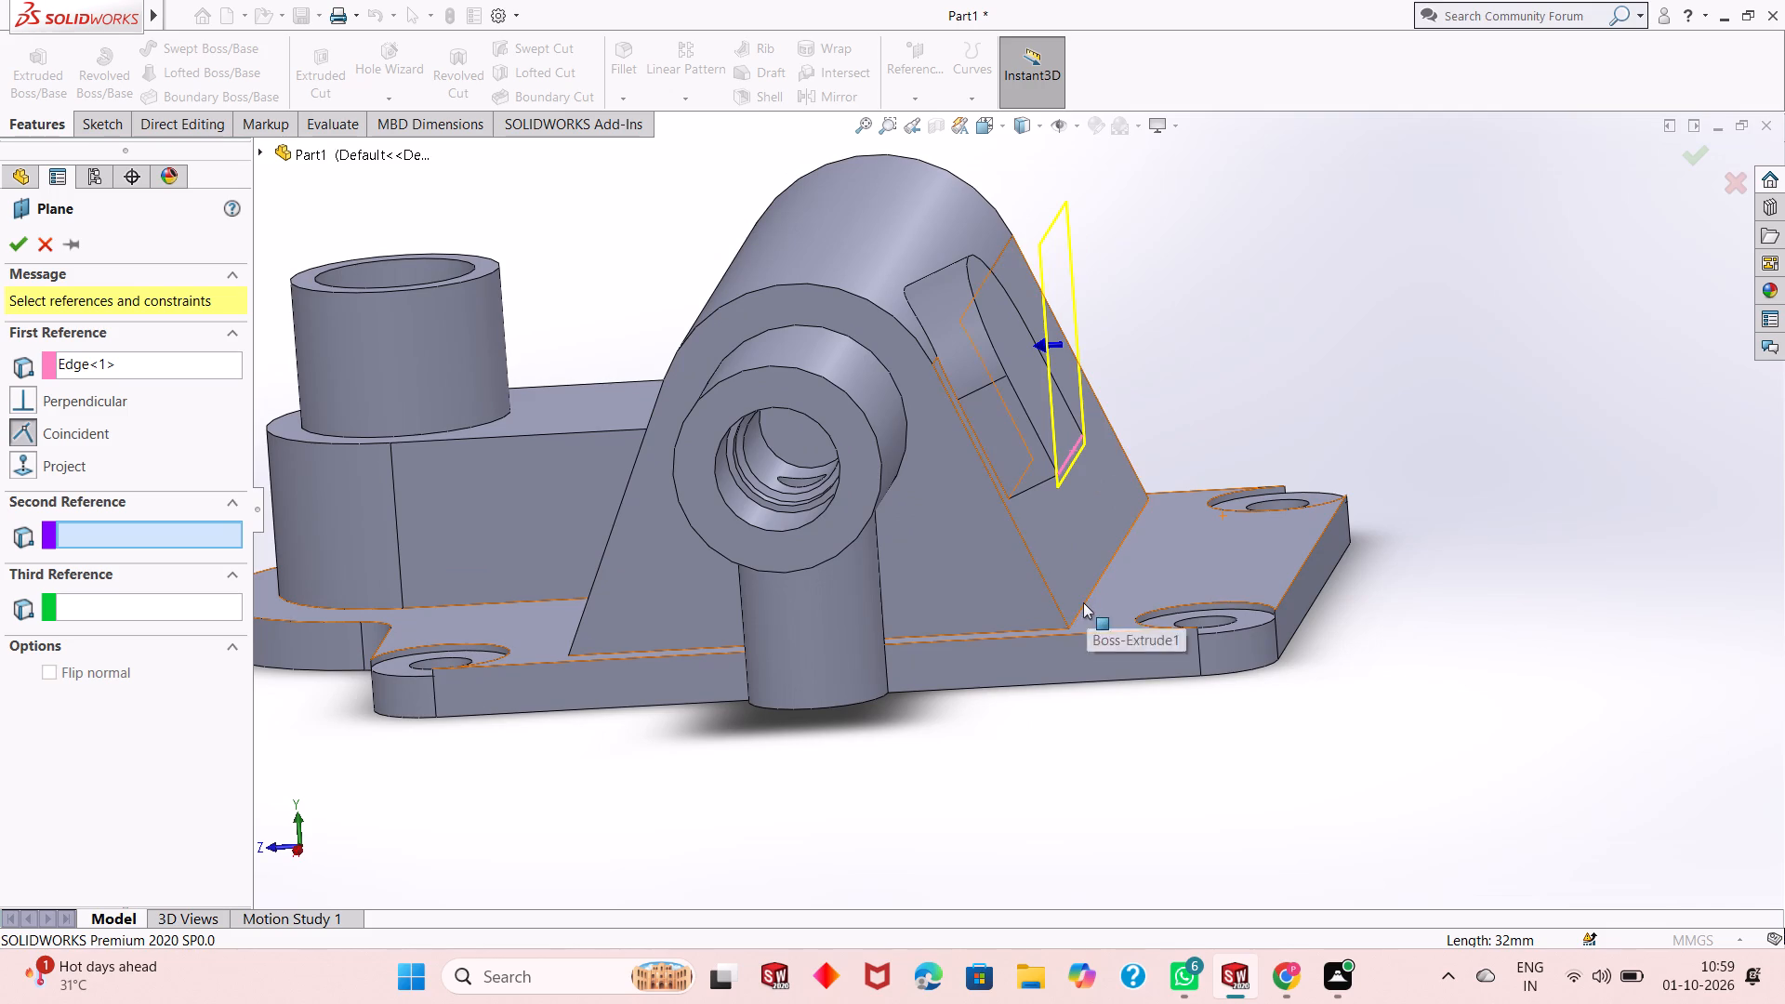
{"action": "left_click", "coordinate": [1082, 606]}
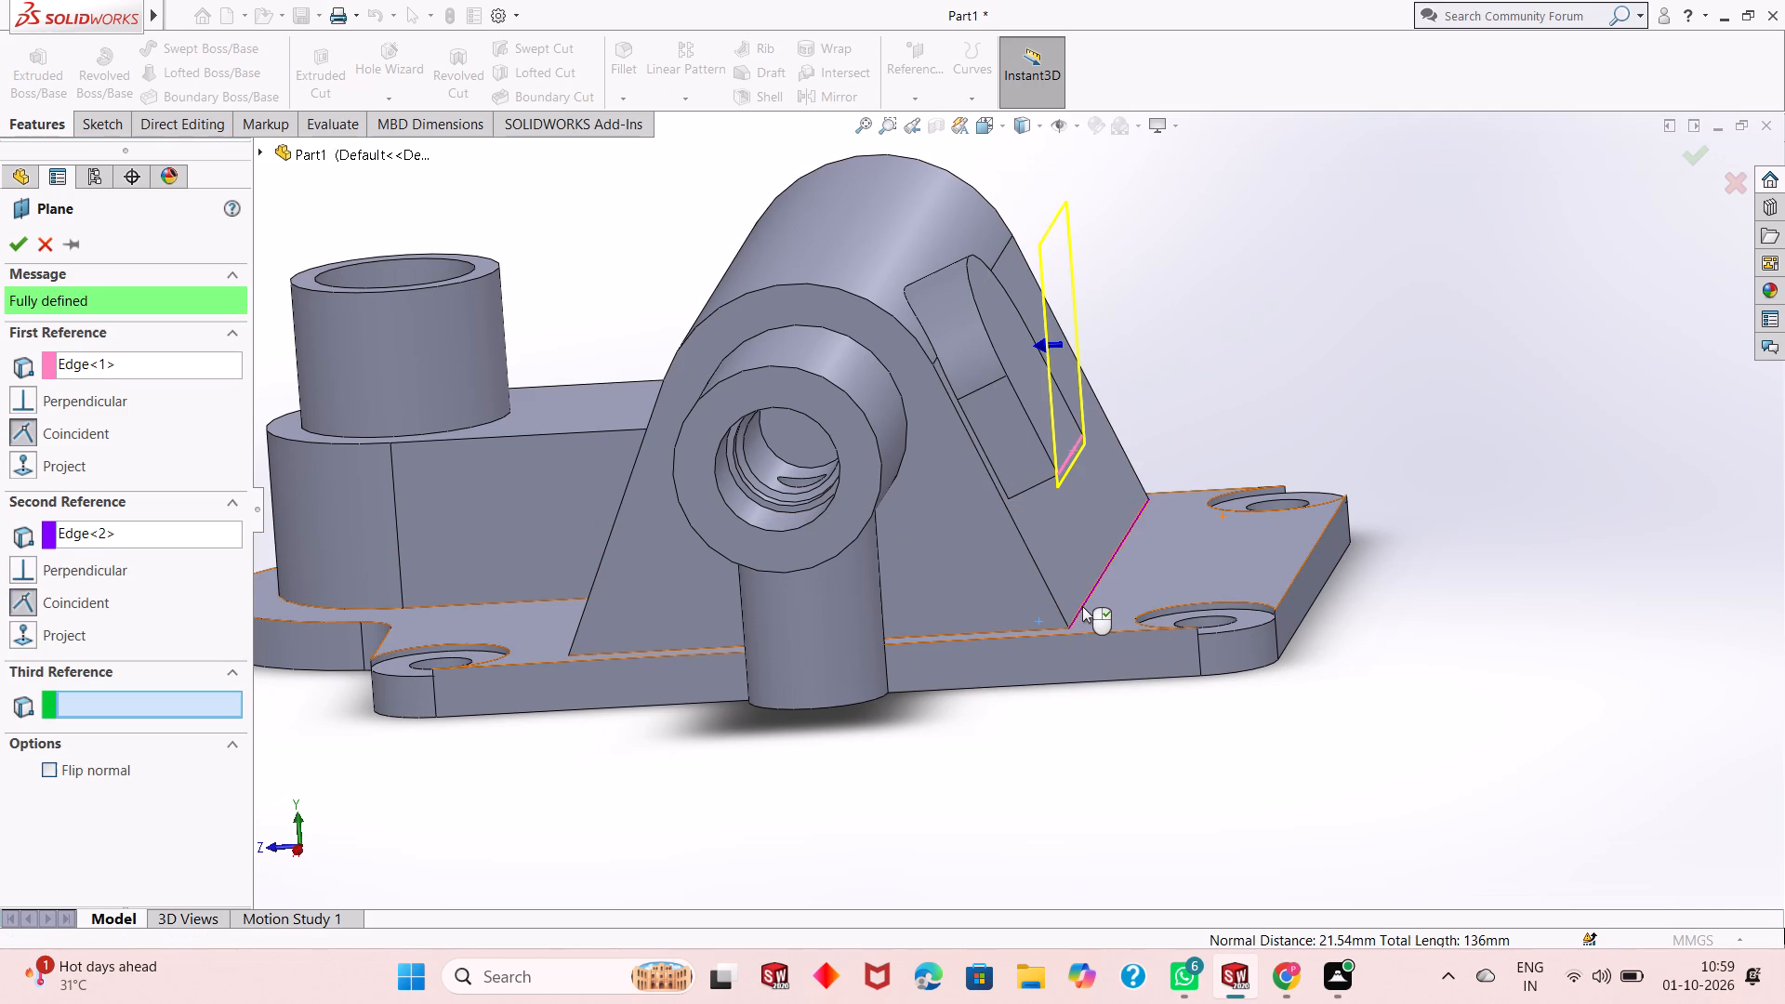
{"action": "middle_click_drag", "start_coordinate": [1076, 734], "coordinate": [1092, 725]}
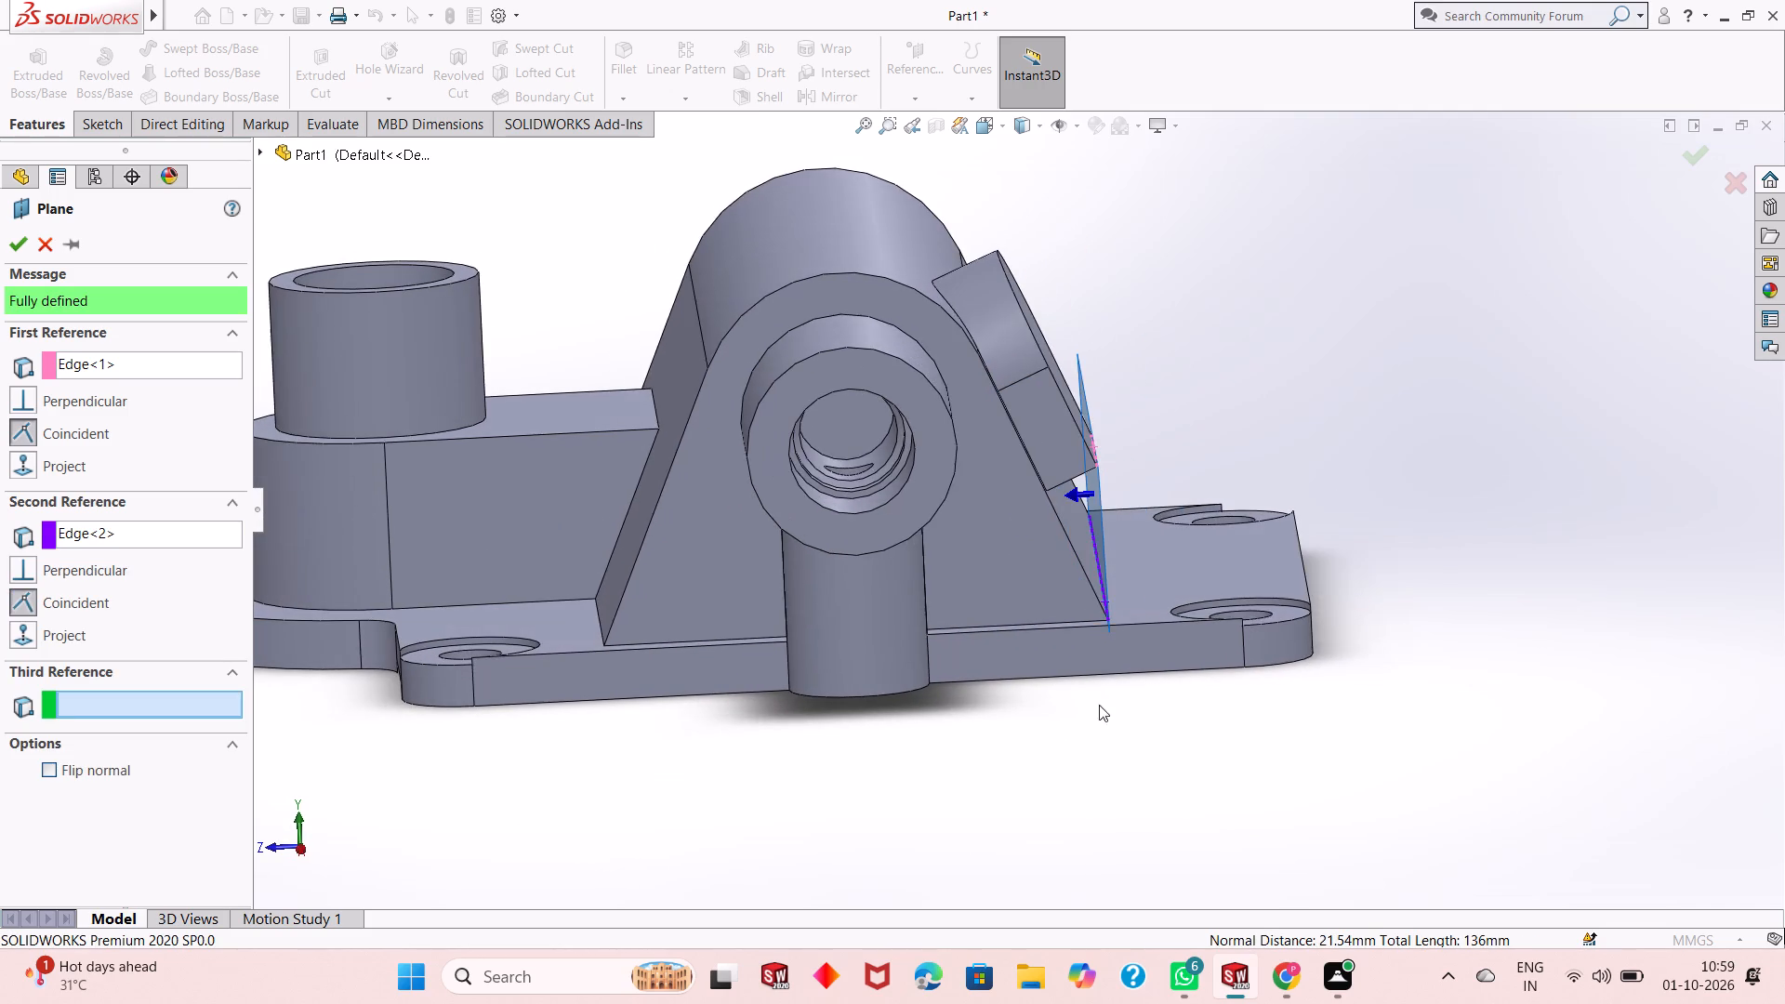
{"action": "scroll", "coordinate": [1140, 553], "scroll_direction": "down", "scroll_amount": 4}
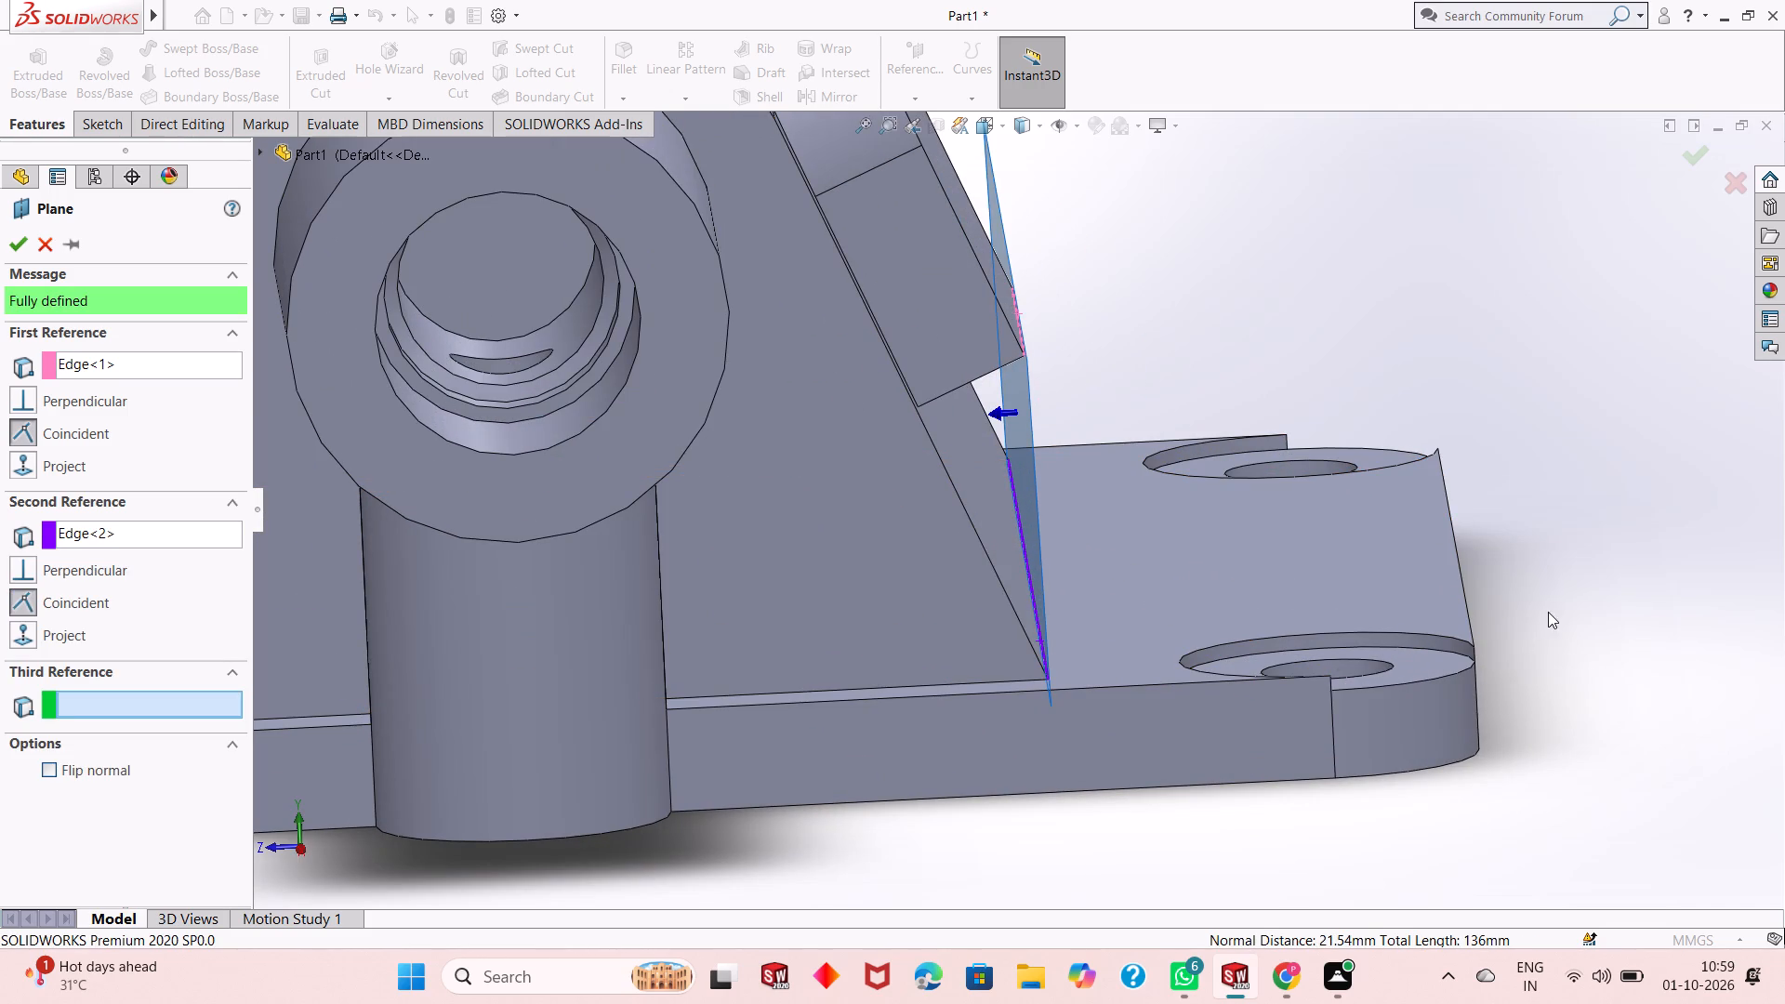
{"action": "middle_click_drag", "start_coordinate": [1548, 612], "coordinate": [1539, 584]}
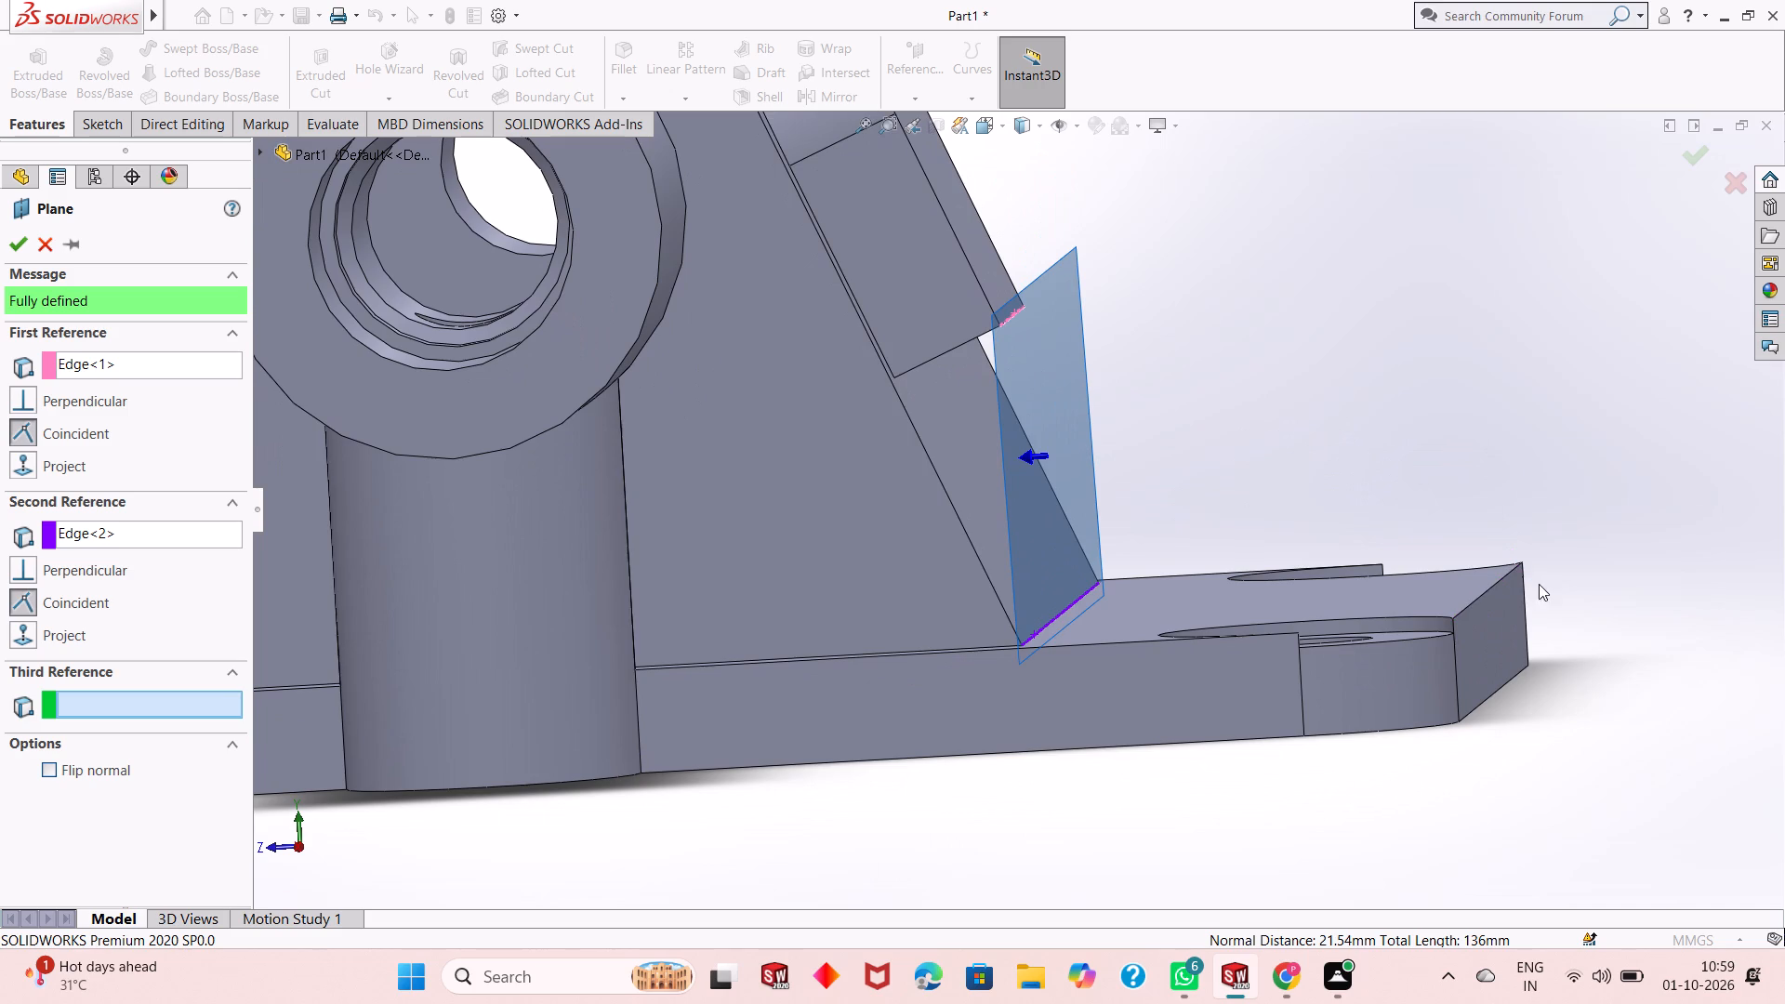
{"action": "left_click", "coordinate": [15, 234]}
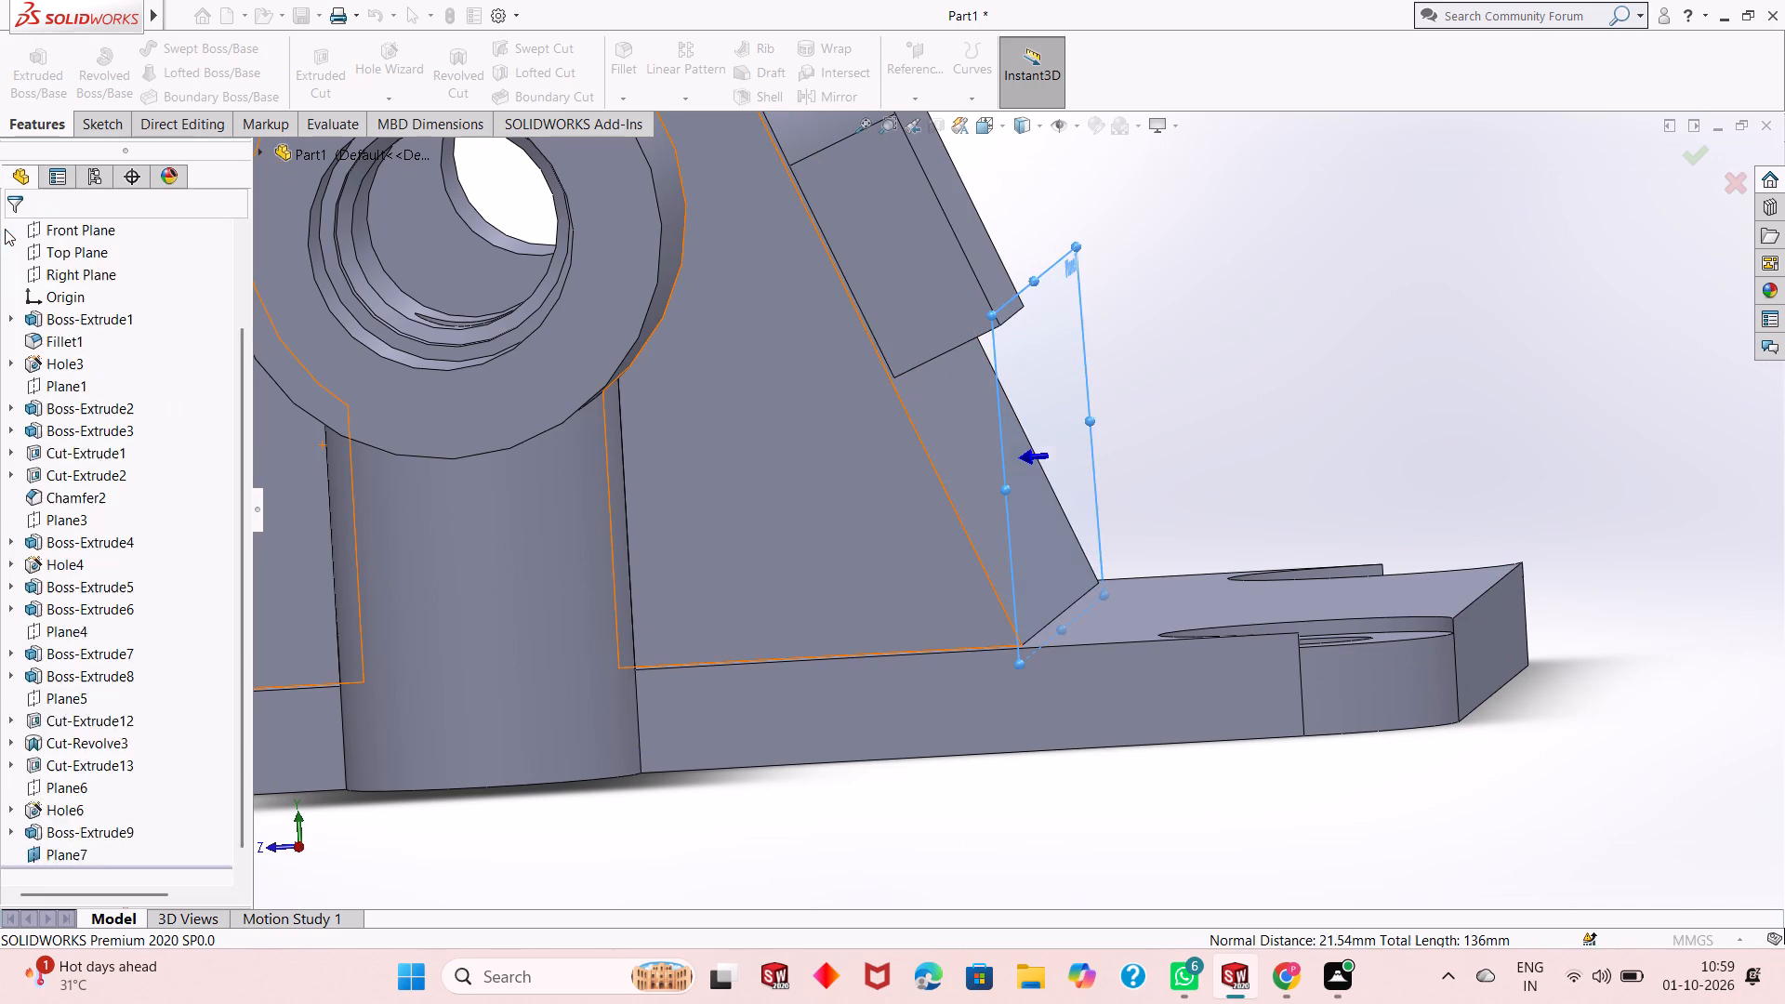
Start a sketch on Plane7 with a vertical line about 21.5 mm down from the boss's lower front corner and a 32 mm line along the base.
{"action": "middle_click_drag", "start_coordinate": [1225, 310], "coordinate": [1207, 300]}
{"action": "right_click", "coordinate": [1110, 291]}
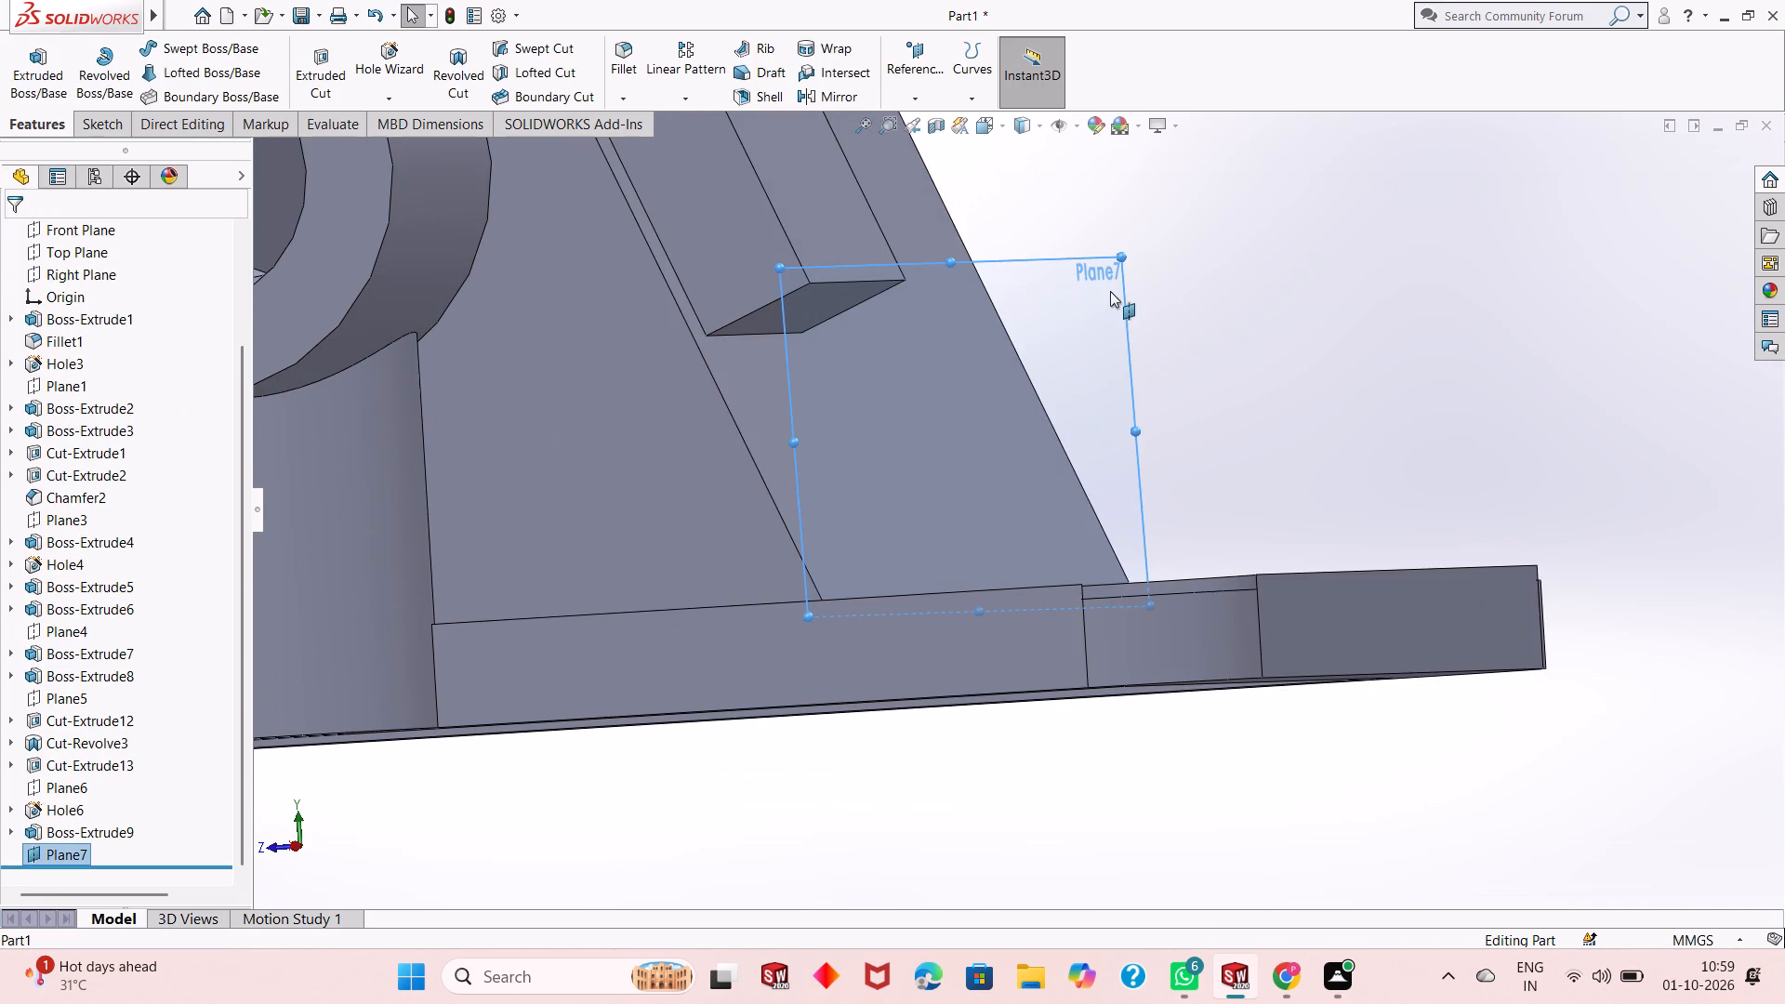
{"action": "left_click", "coordinate": [1151, 270]}
{"action": "key", "text": "ctrl+8"}
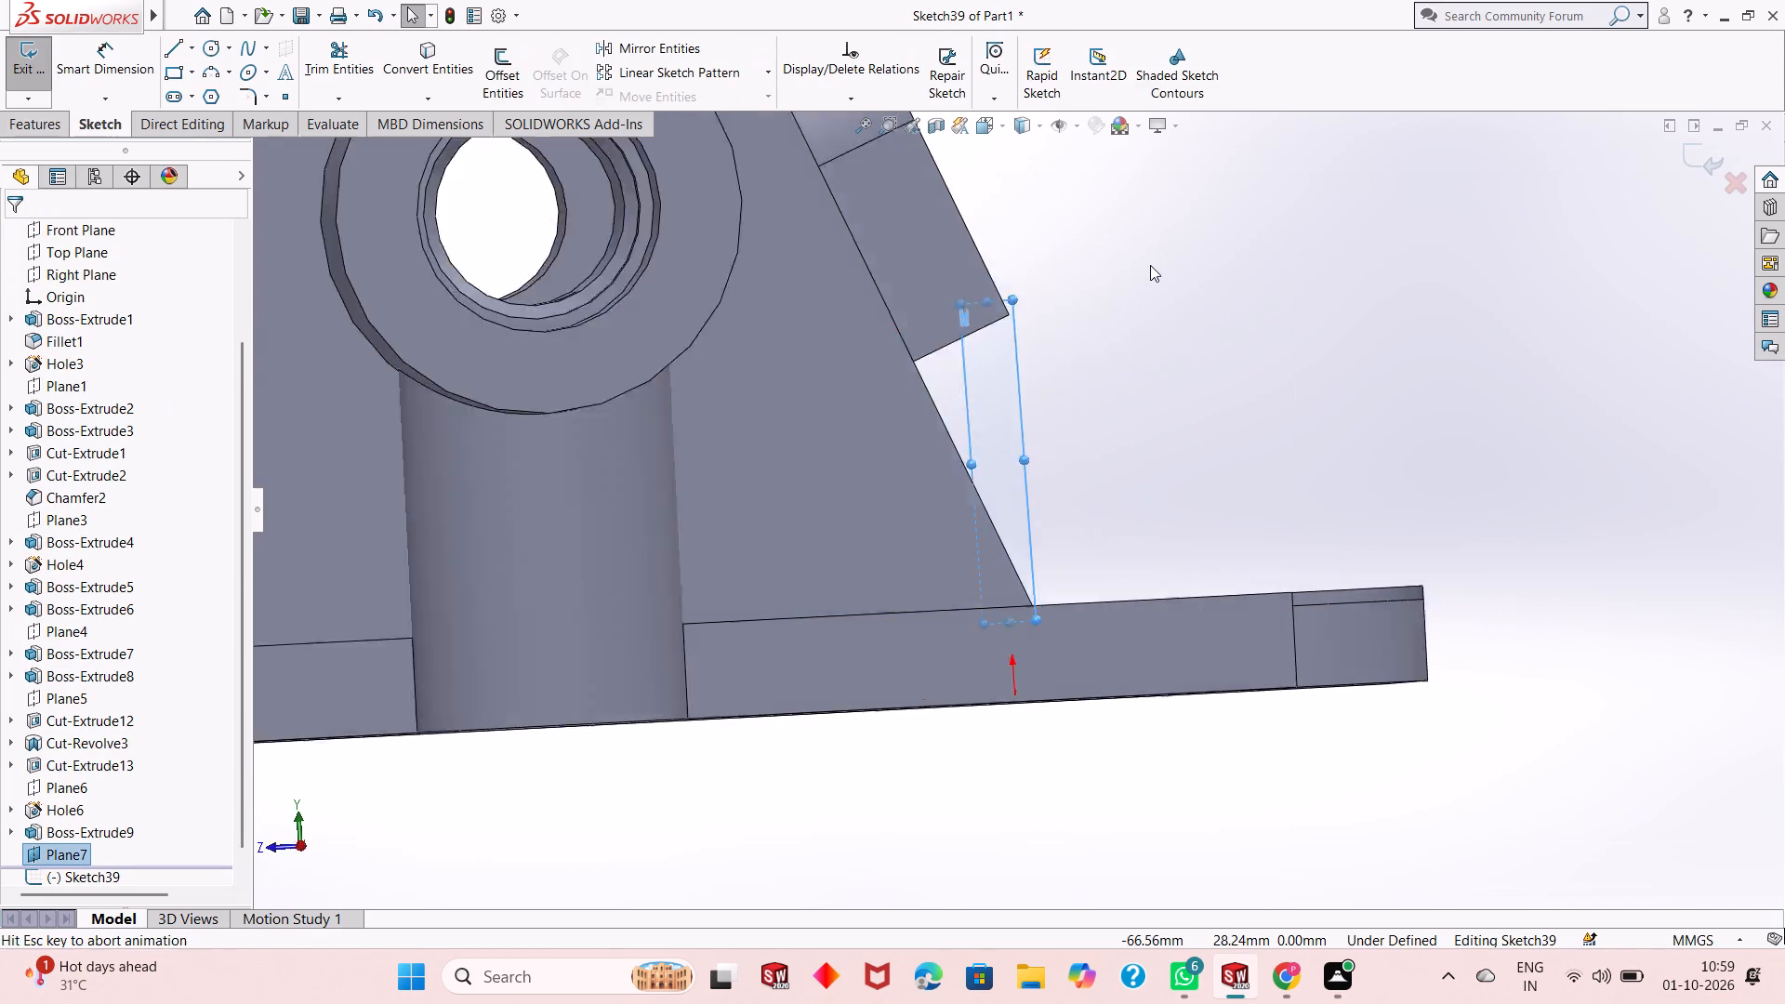
{"action": "key", "text": "ctrl+8"}
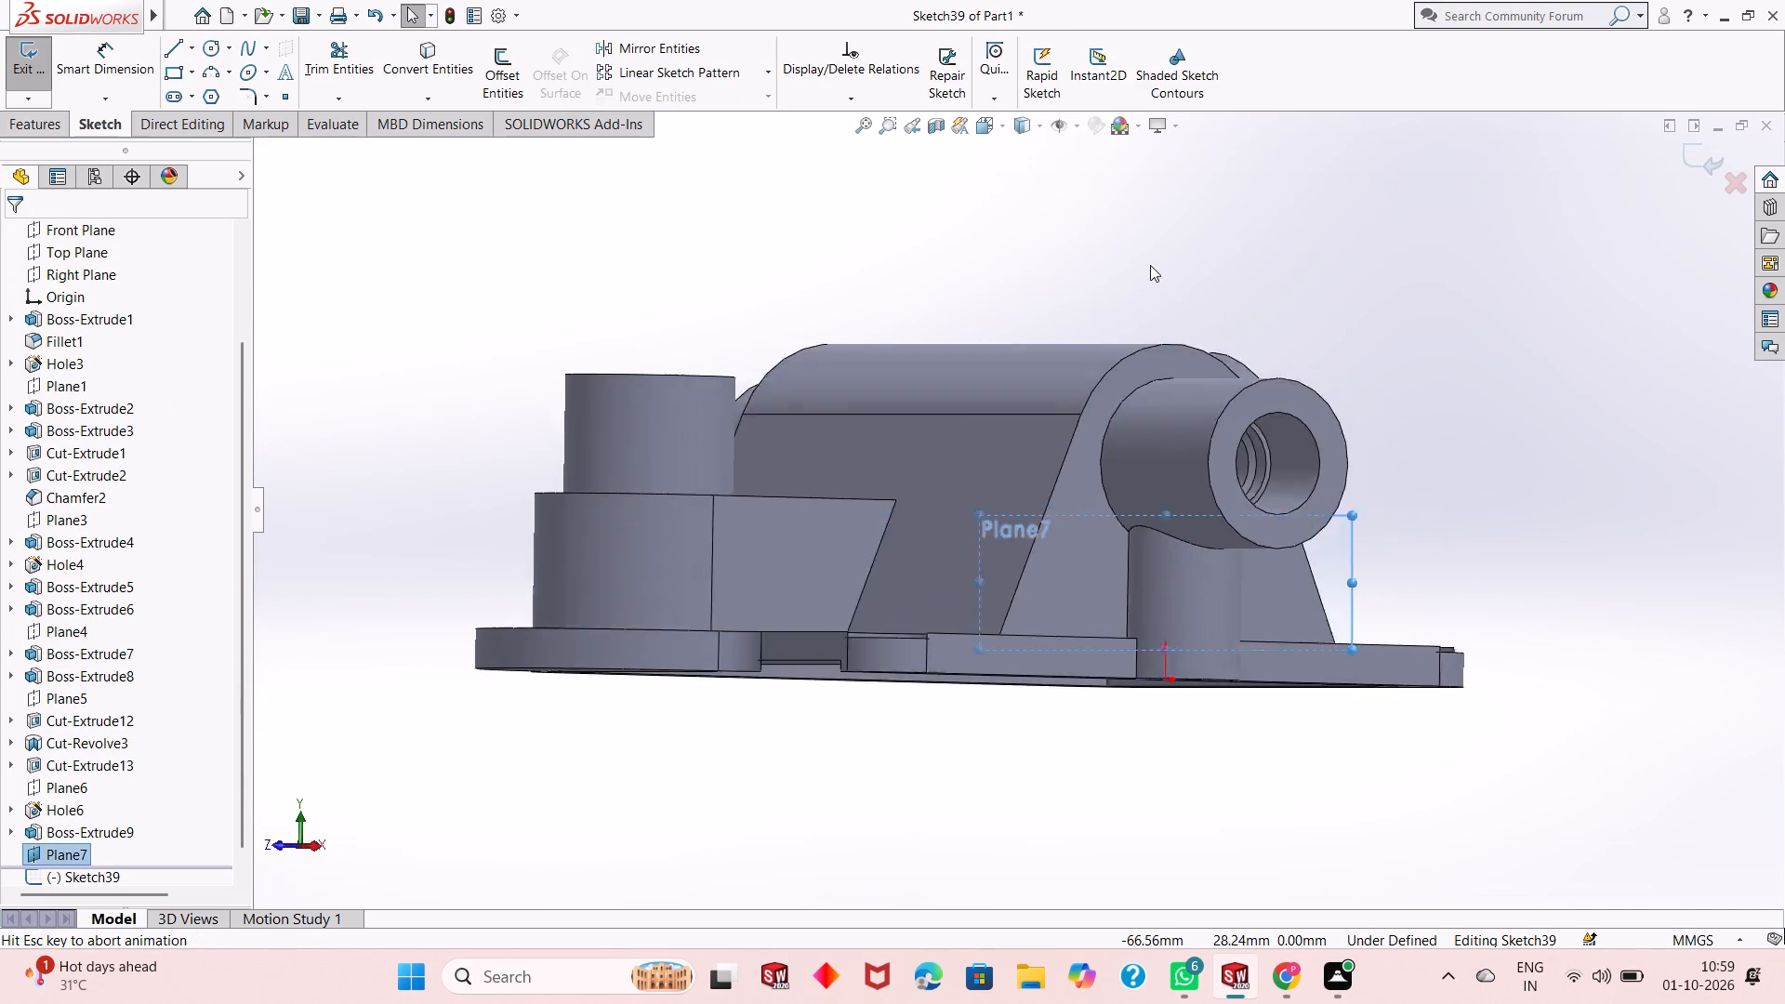
{"action": "scroll", "coordinate": [830, 568], "scroll_direction": "down", "scroll_amount": 2}
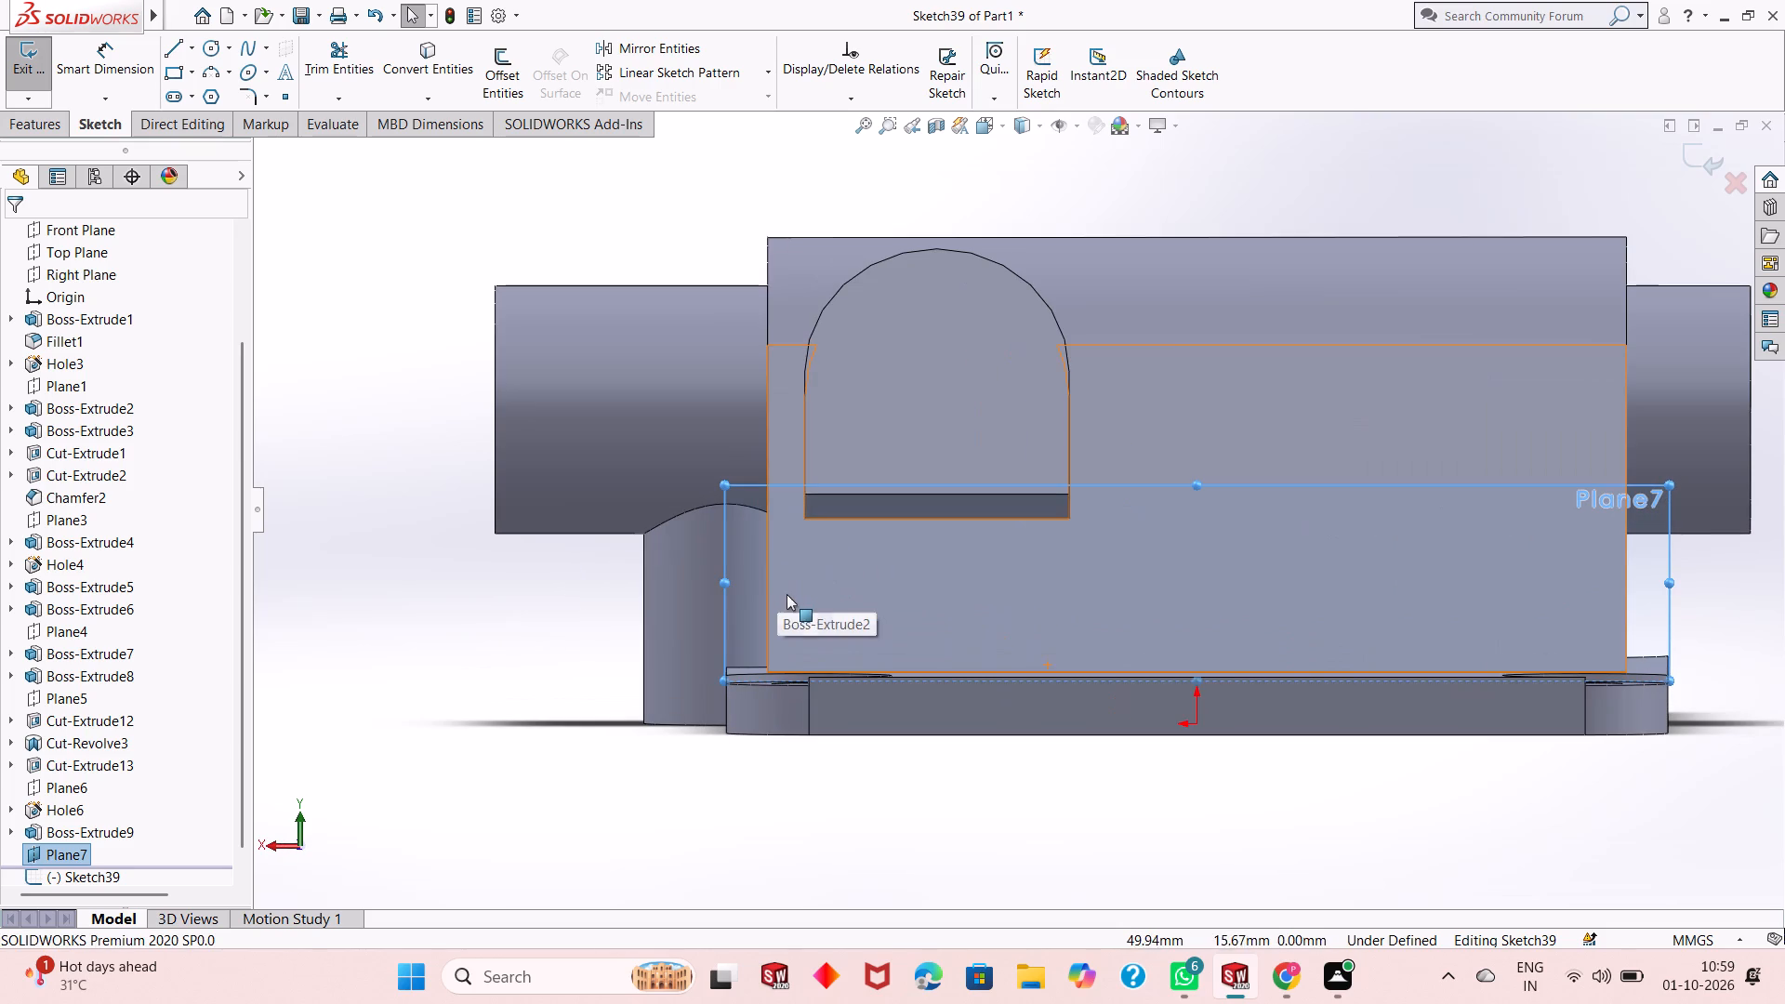
{"action": "left_click", "coordinate": [174, 50]}
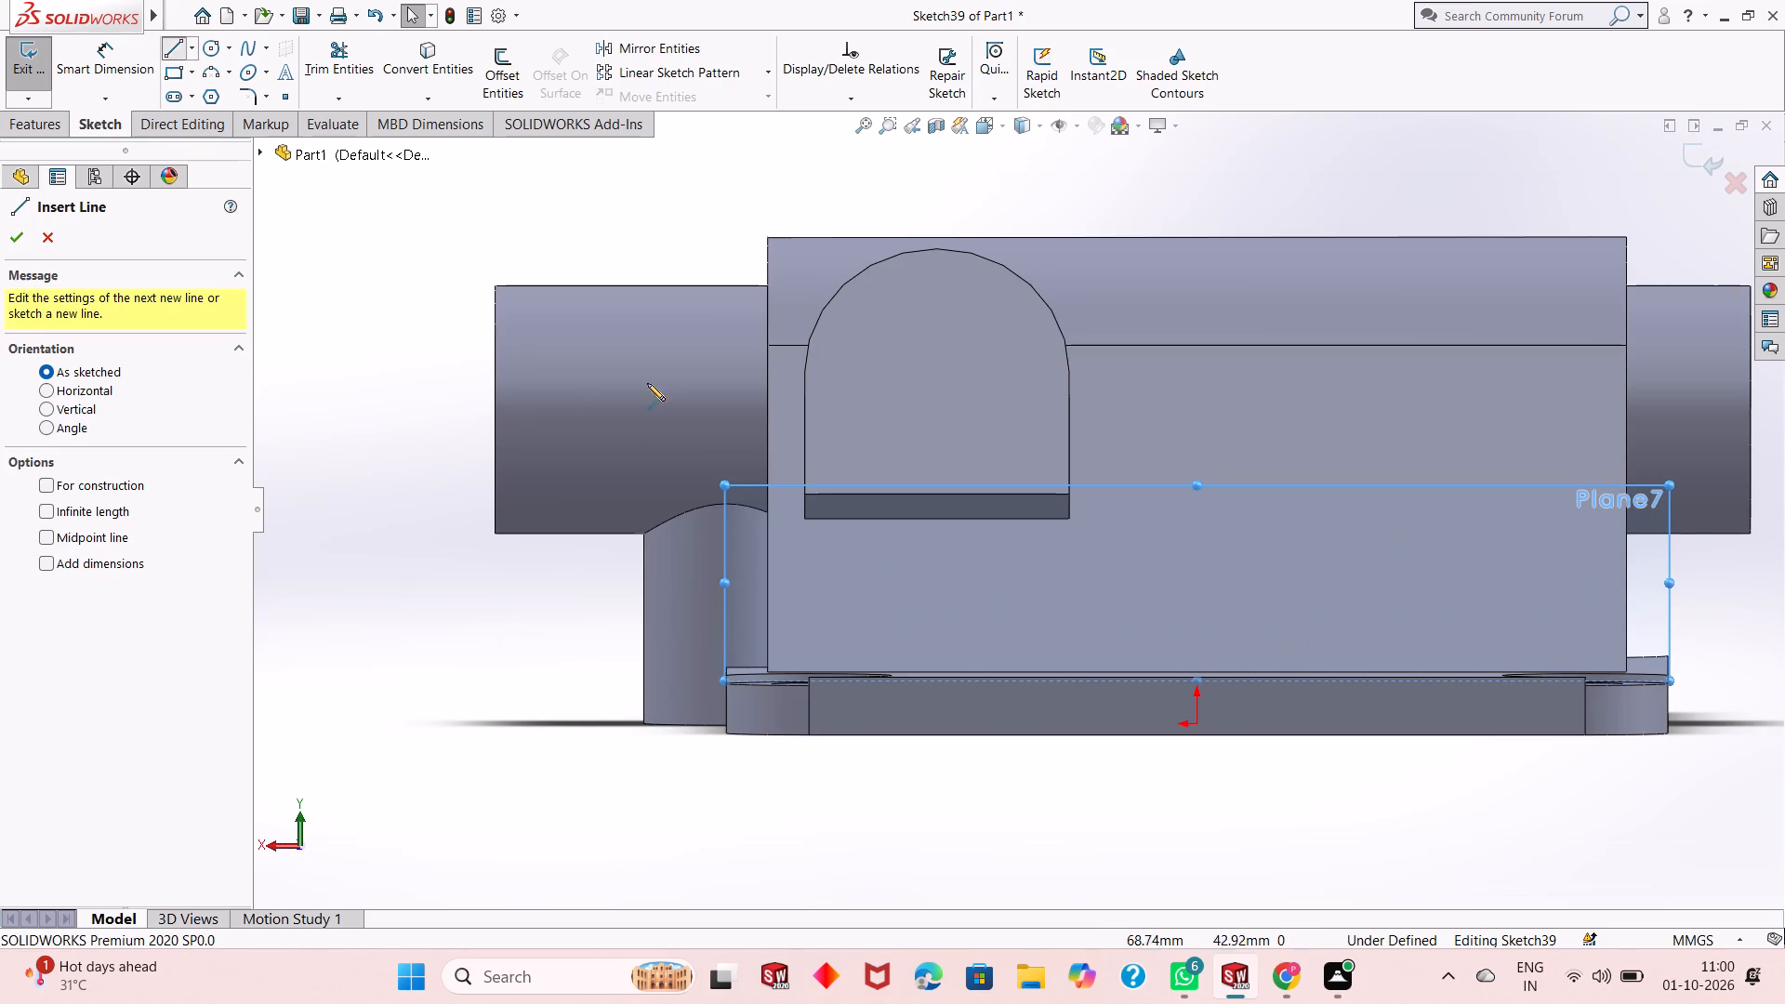
{"action": "left_click", "coordinate": [808, 495]}
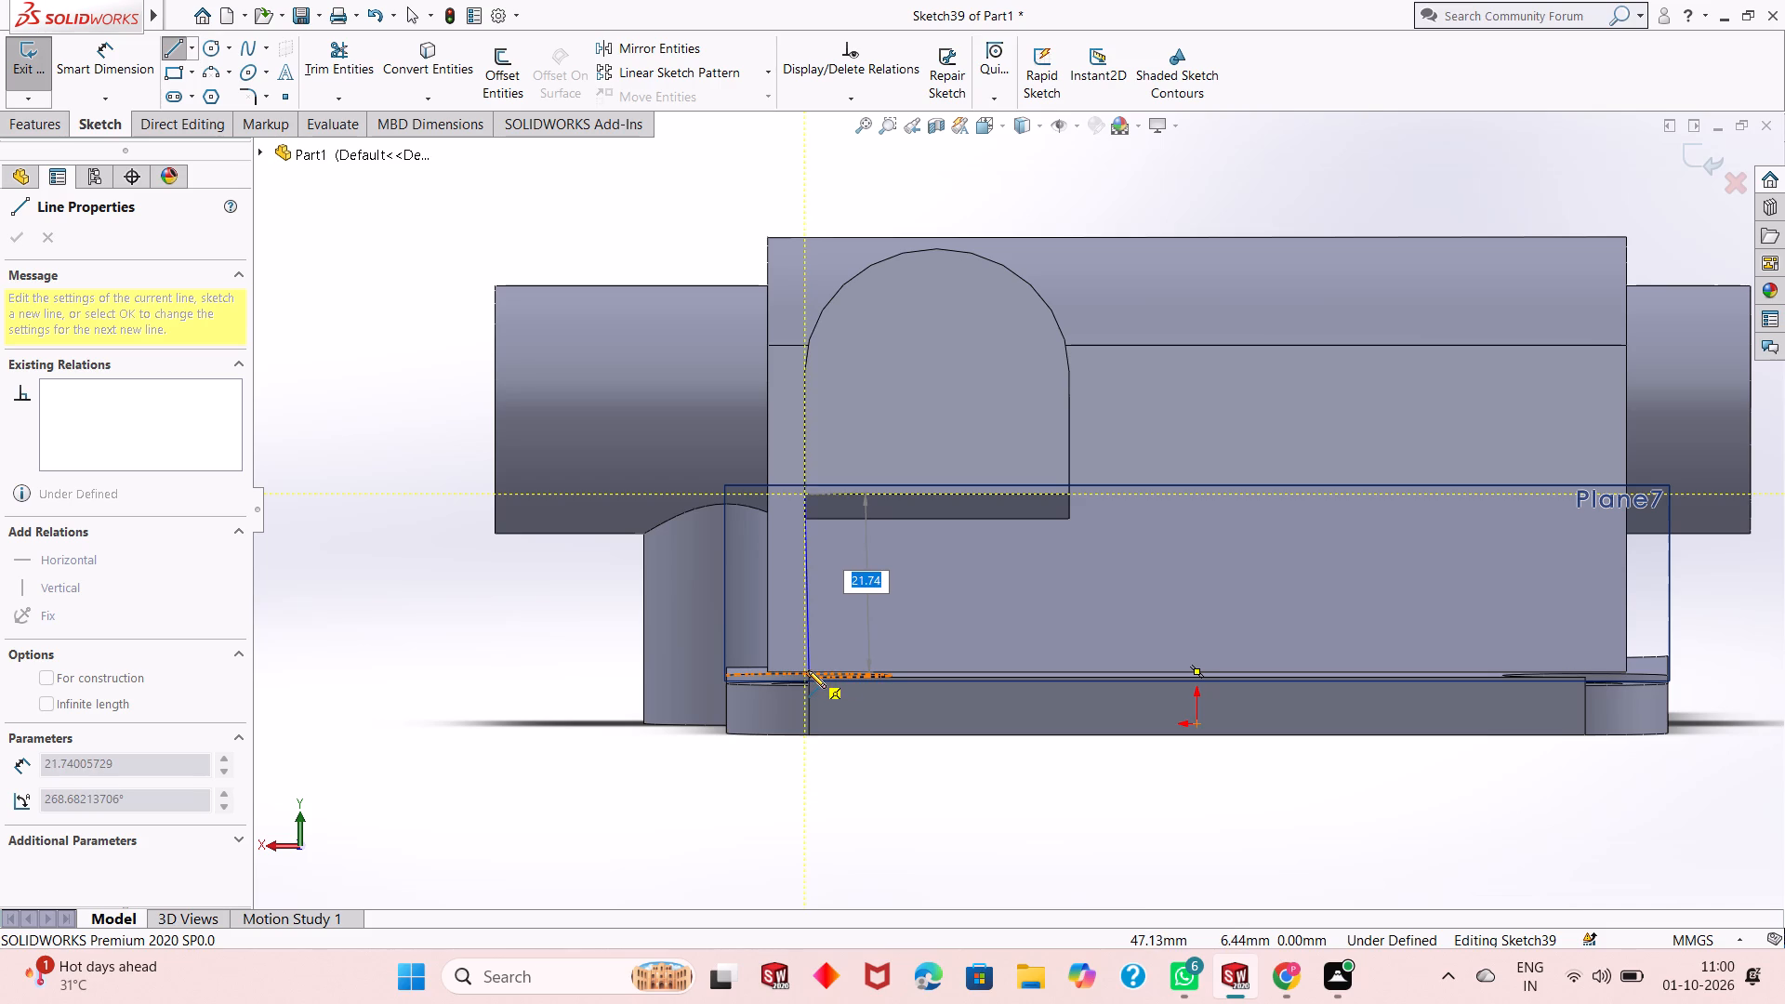
{"action": "scroll", "coordinate": [805, 664], "scroll_direction": "down", "scroll_amount": 5}
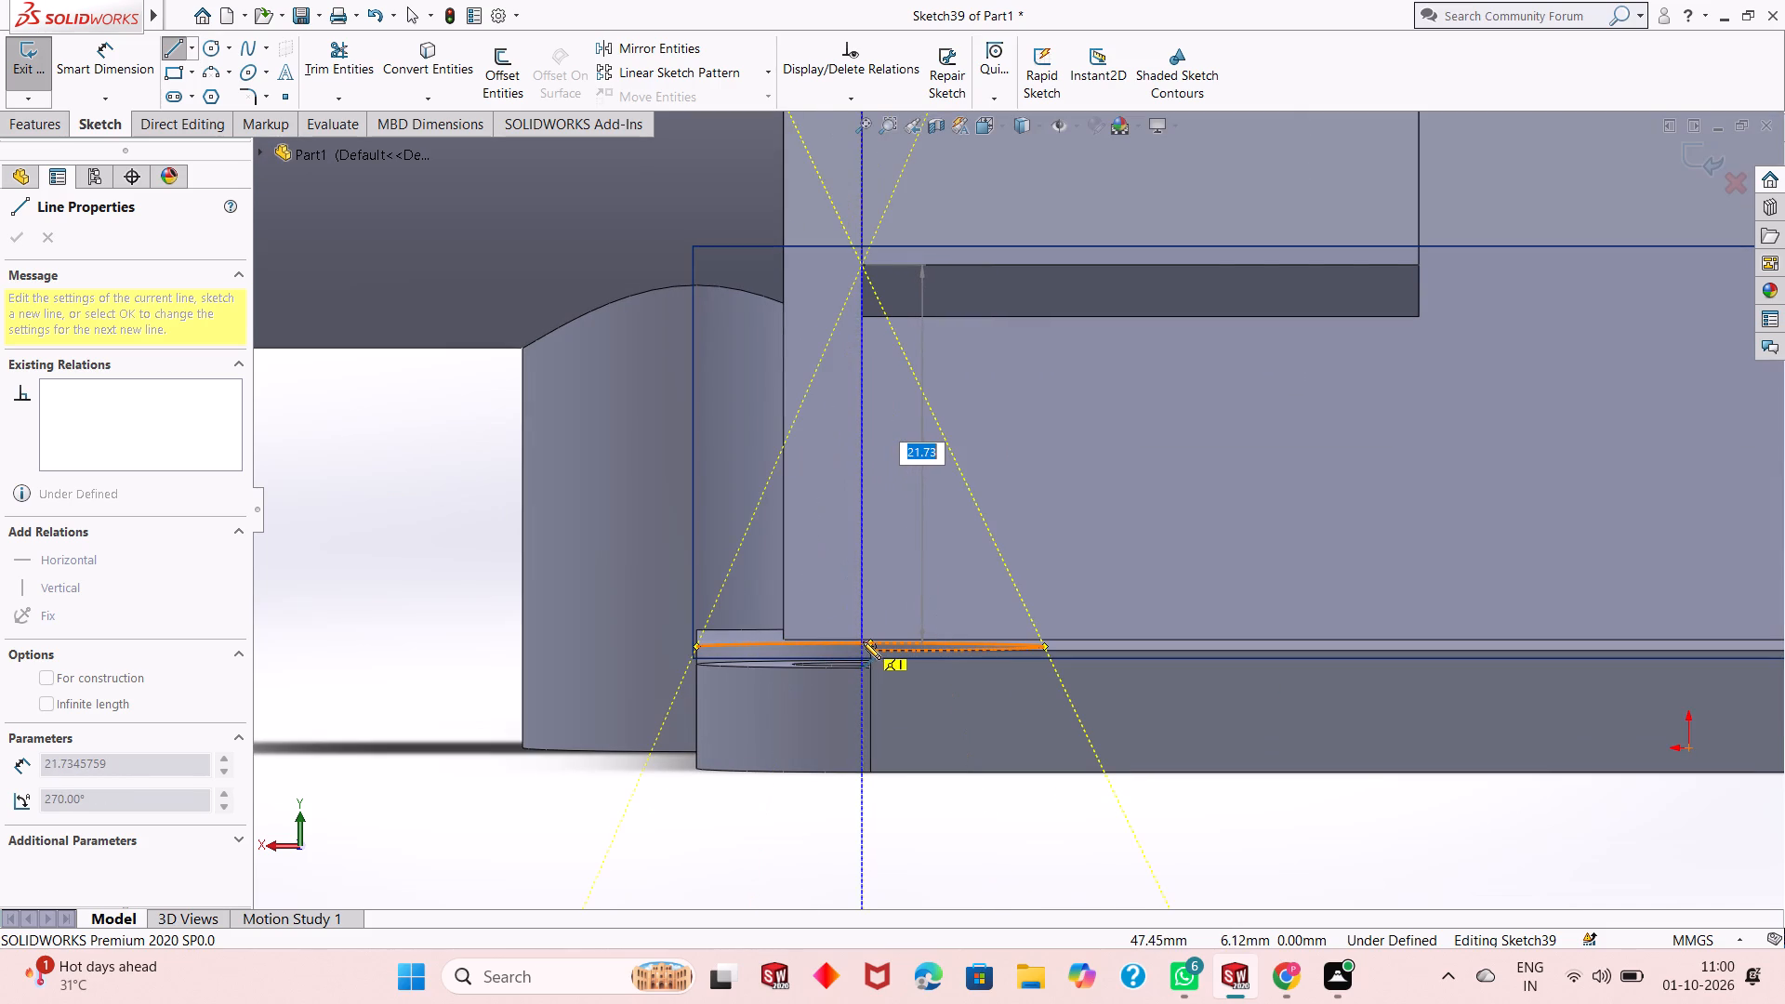
{"action": "left_click", "coordinate": [863, 638]}
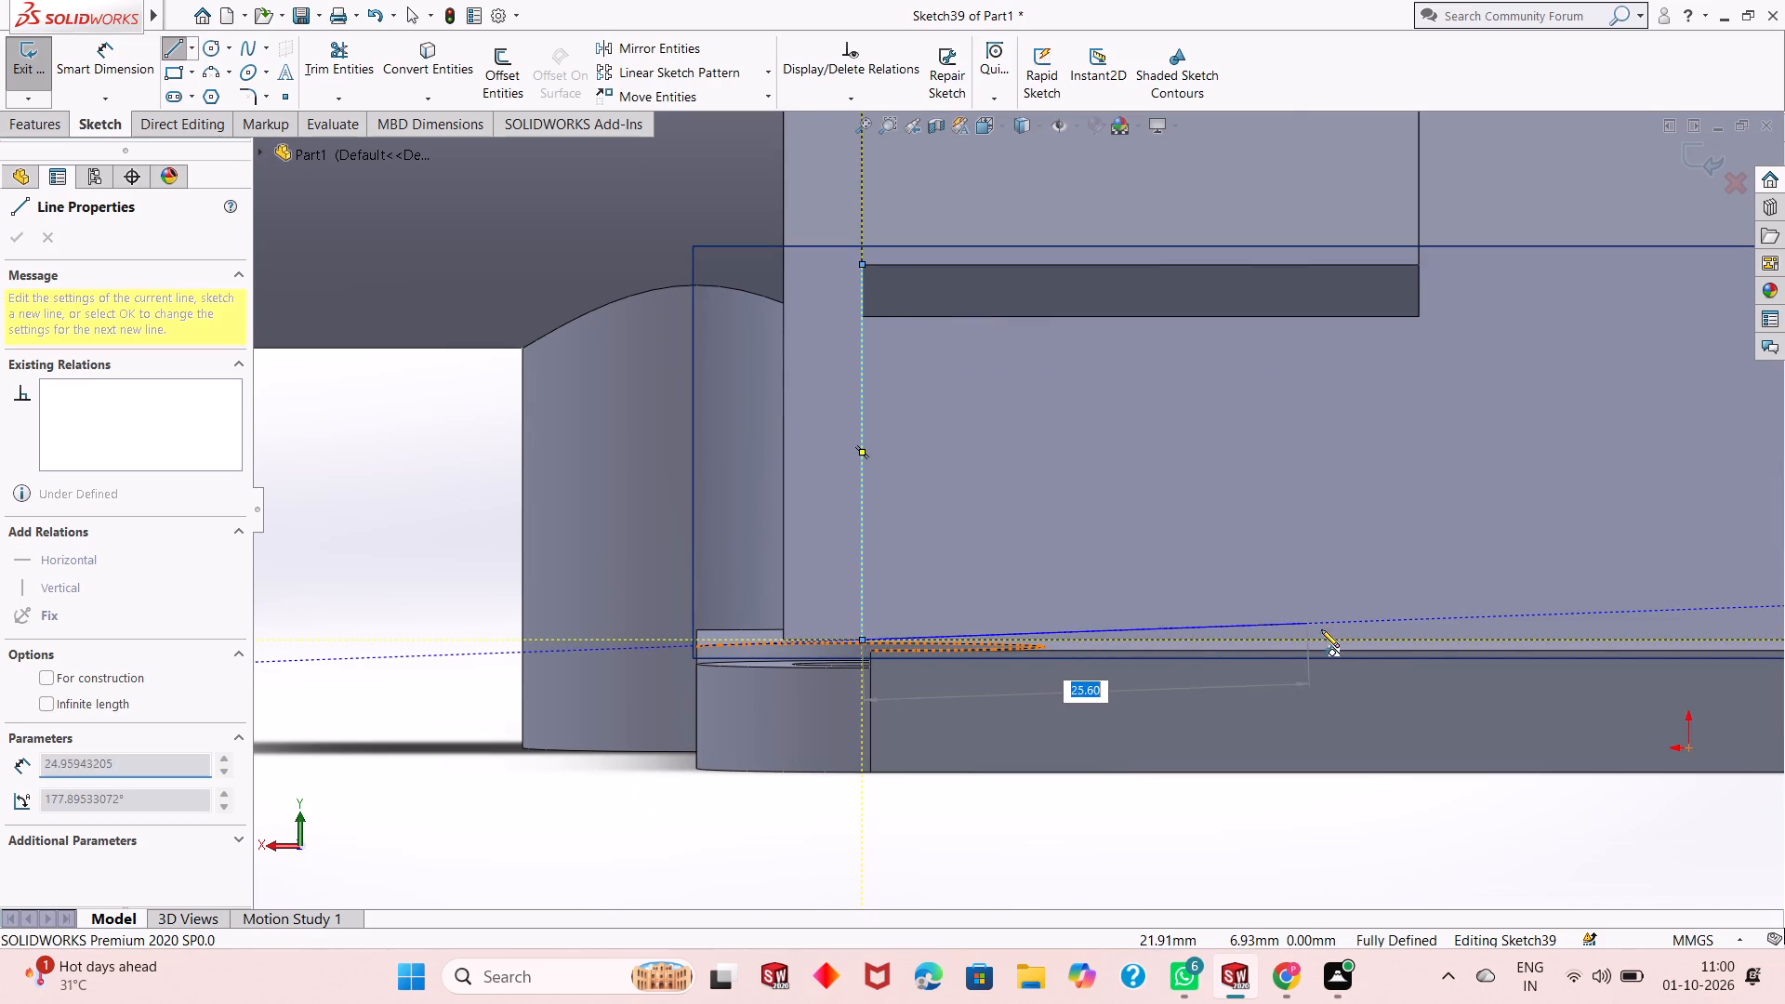
{"action": "left_click", "coordinate": [1417, 640]}
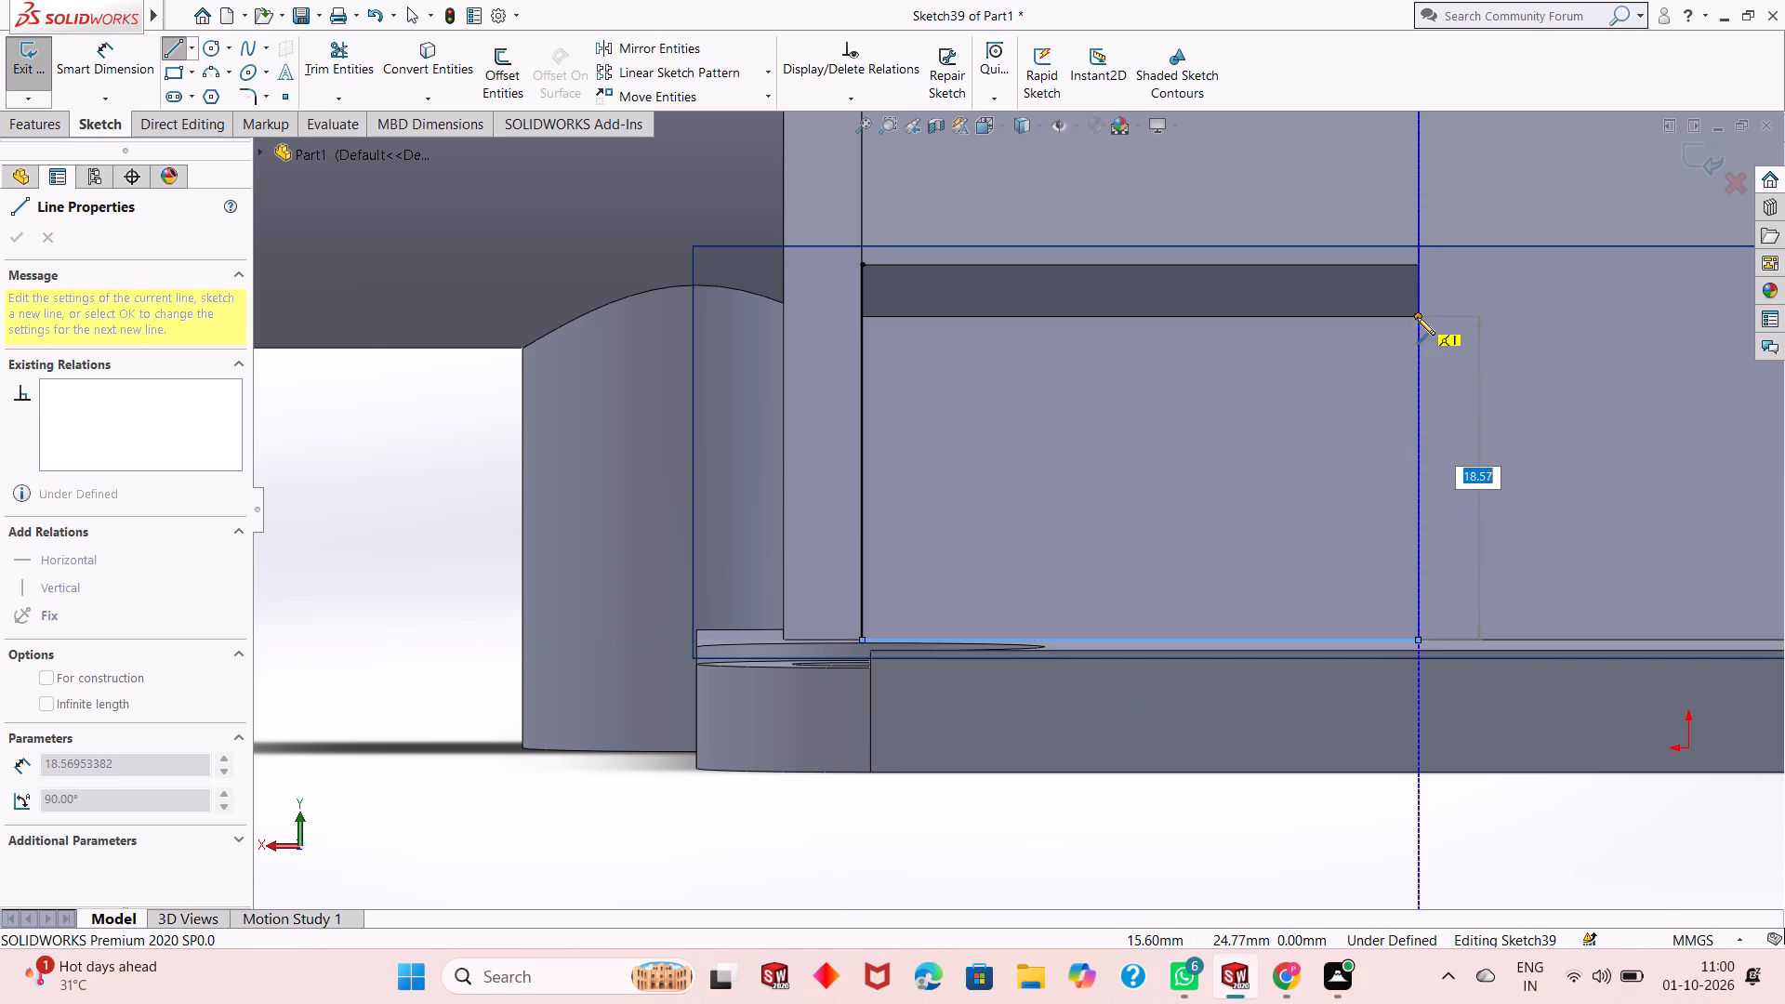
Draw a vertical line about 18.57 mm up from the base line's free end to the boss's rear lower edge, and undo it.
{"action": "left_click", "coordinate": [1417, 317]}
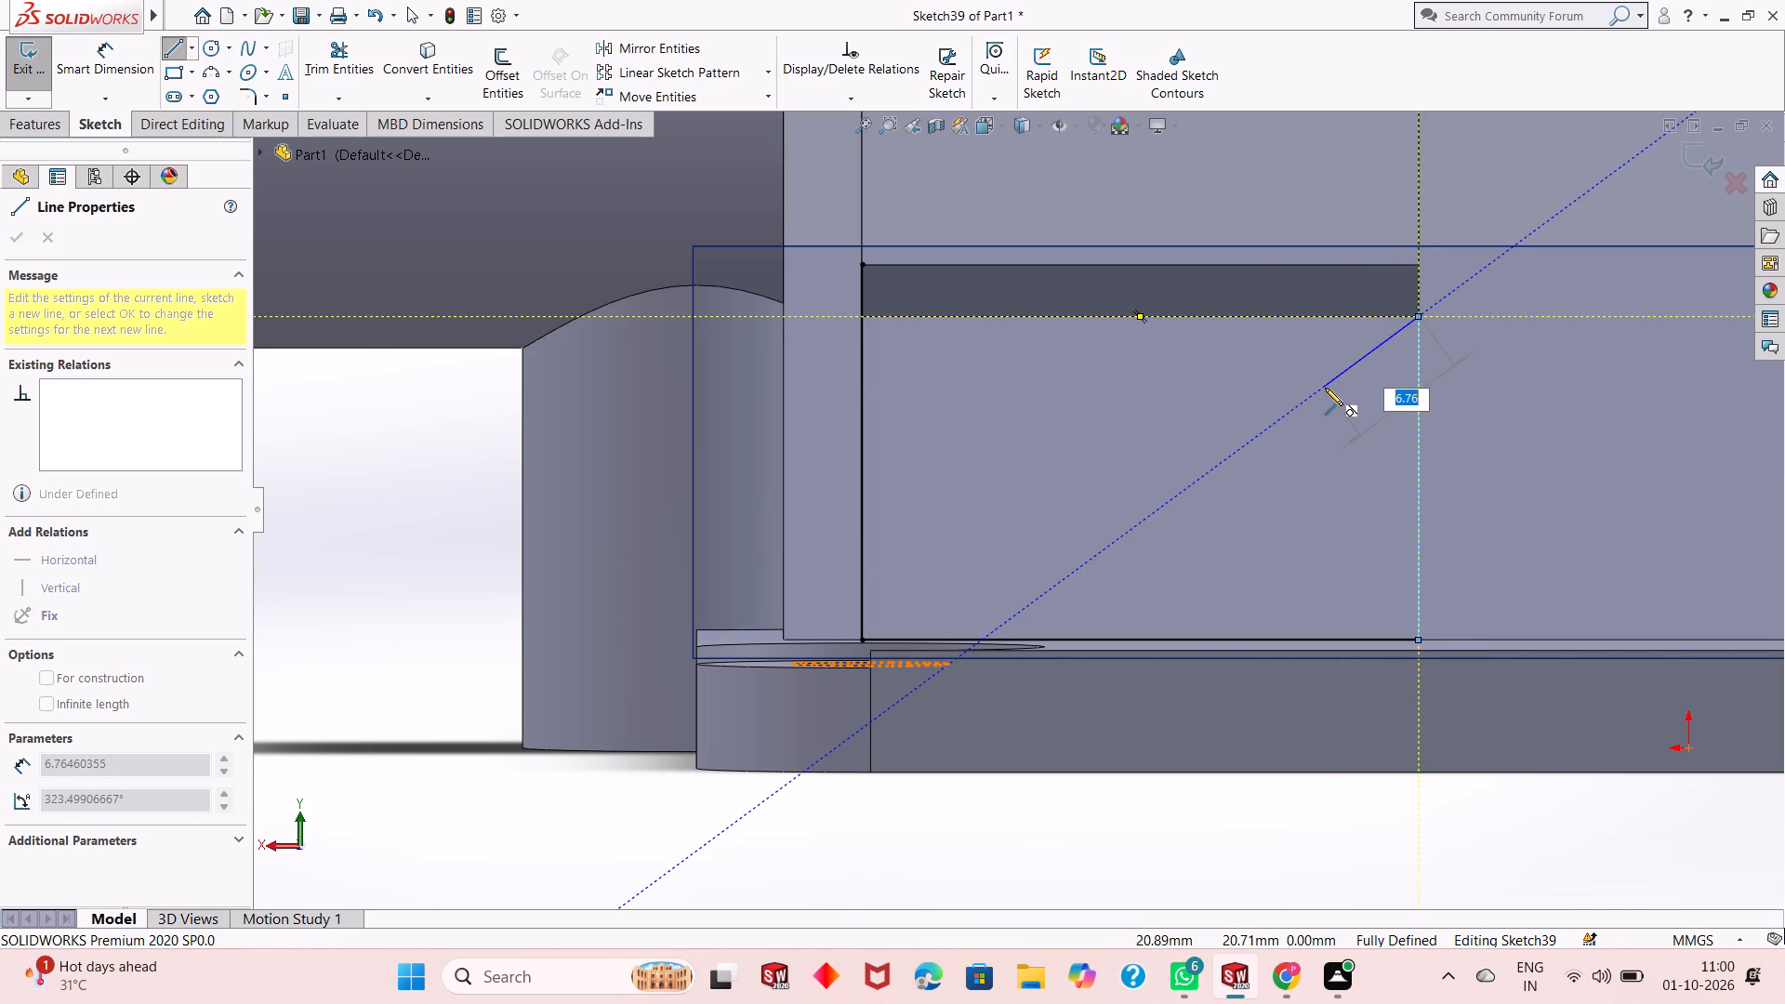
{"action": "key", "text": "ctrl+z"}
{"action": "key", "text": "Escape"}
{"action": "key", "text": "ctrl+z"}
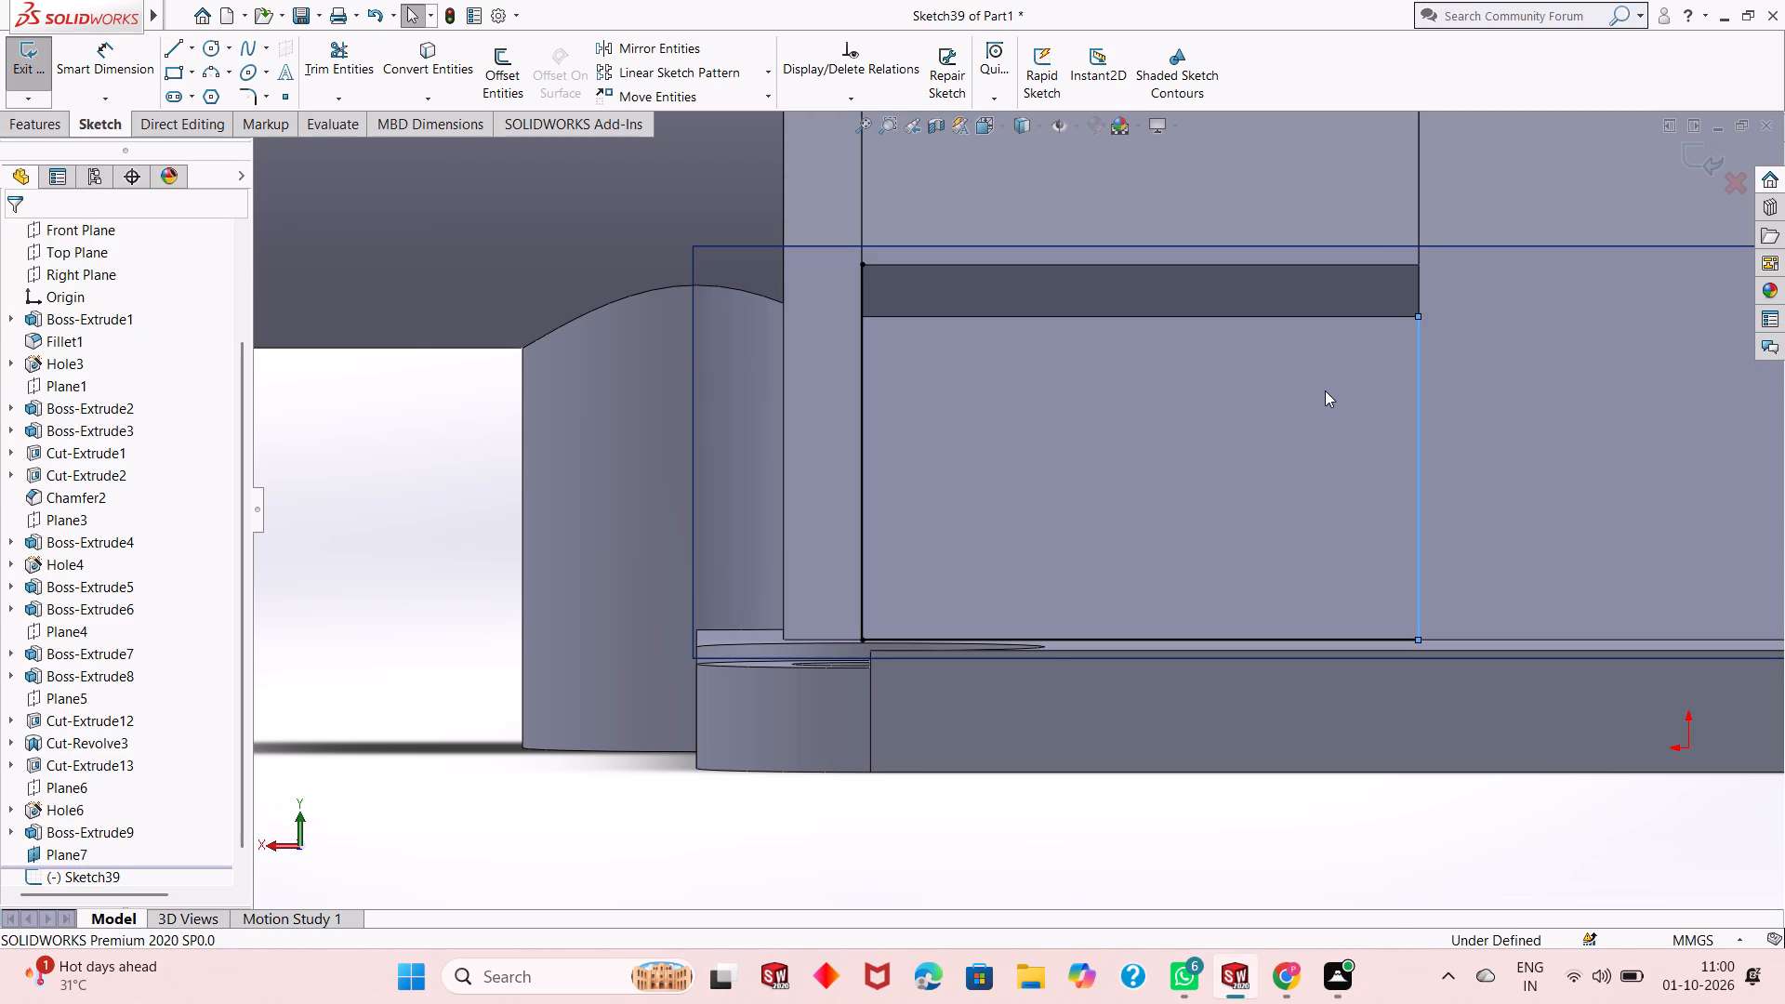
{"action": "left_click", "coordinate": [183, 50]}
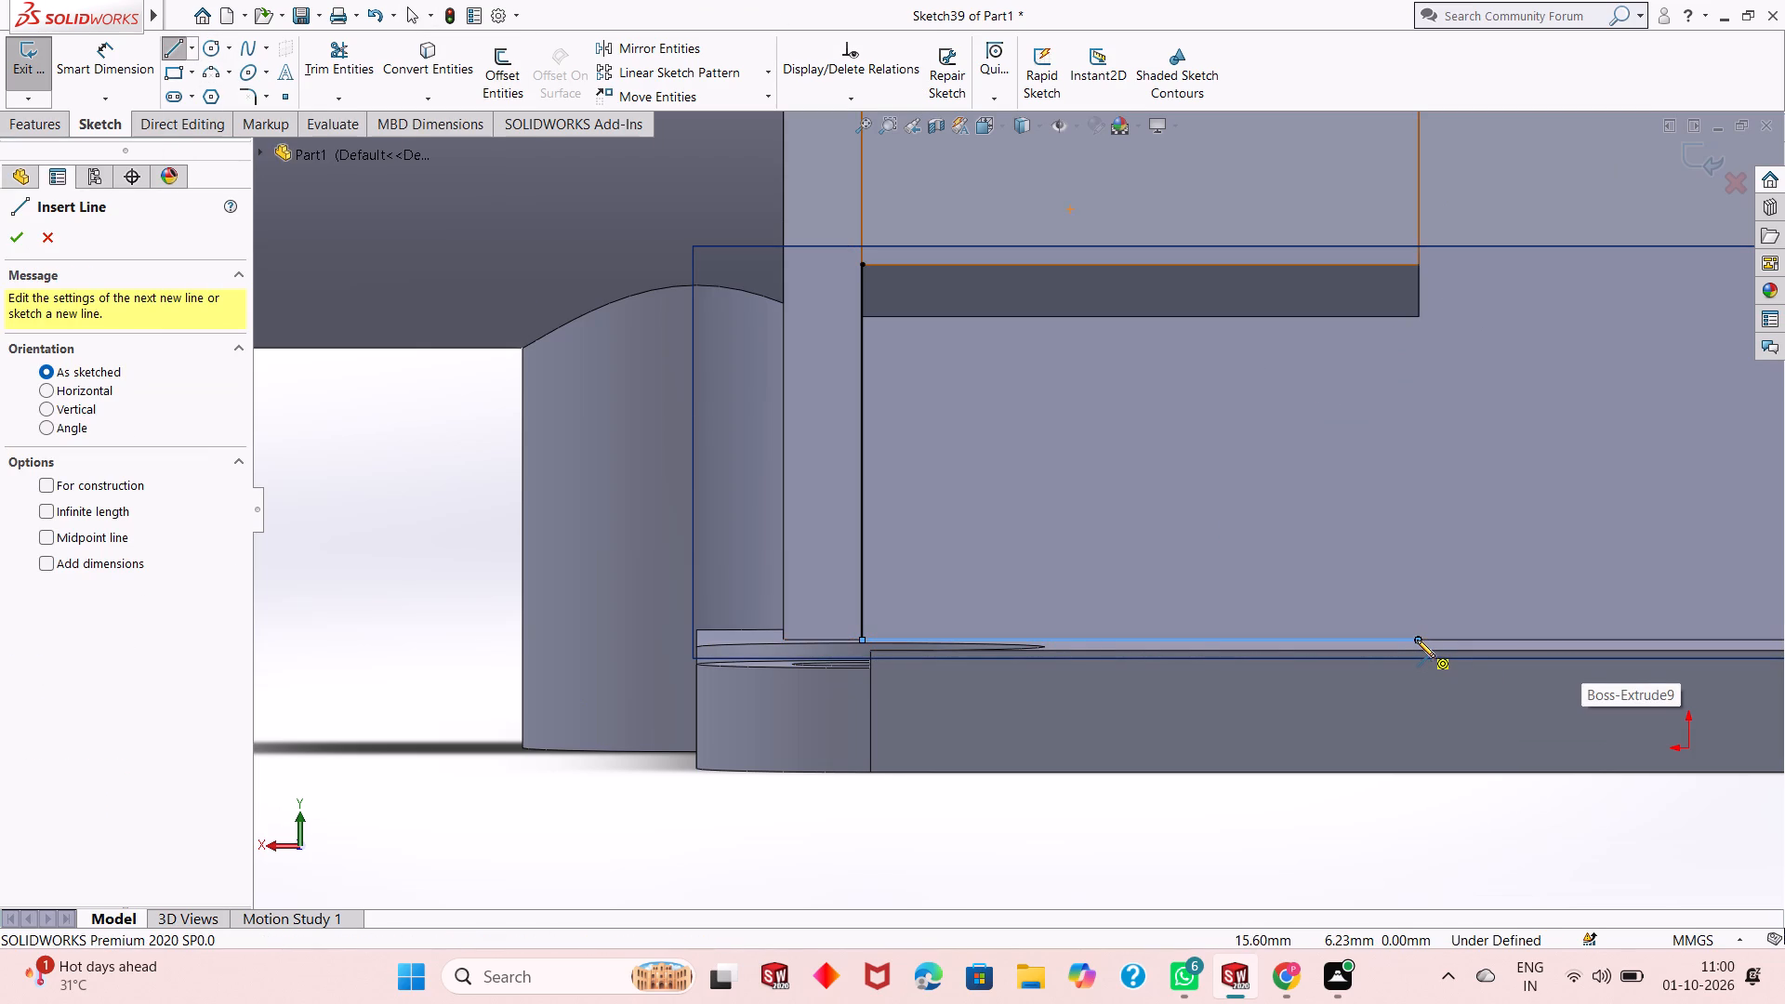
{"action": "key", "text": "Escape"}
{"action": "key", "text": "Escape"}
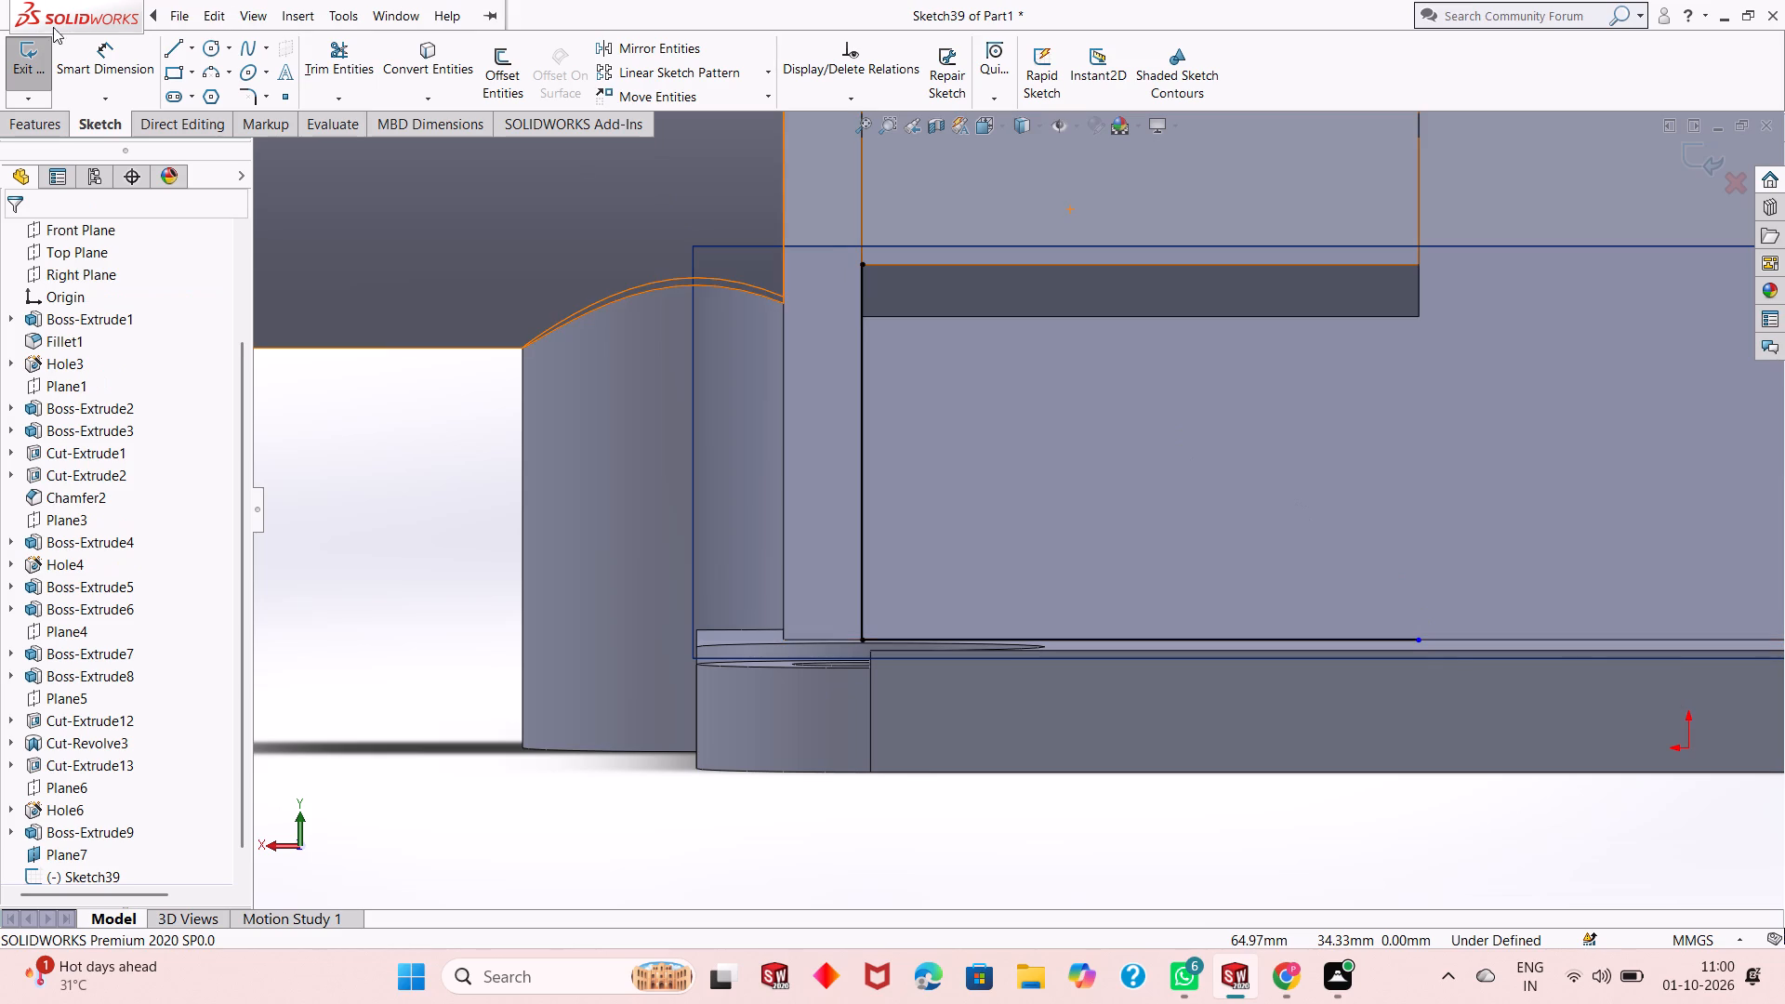
Close the rectangle with a vertical side about 21.54 mm tall and a 32 mm top line along the boss's lower front edge.
{"action": "left_click", "coordinate": [165, 57]}
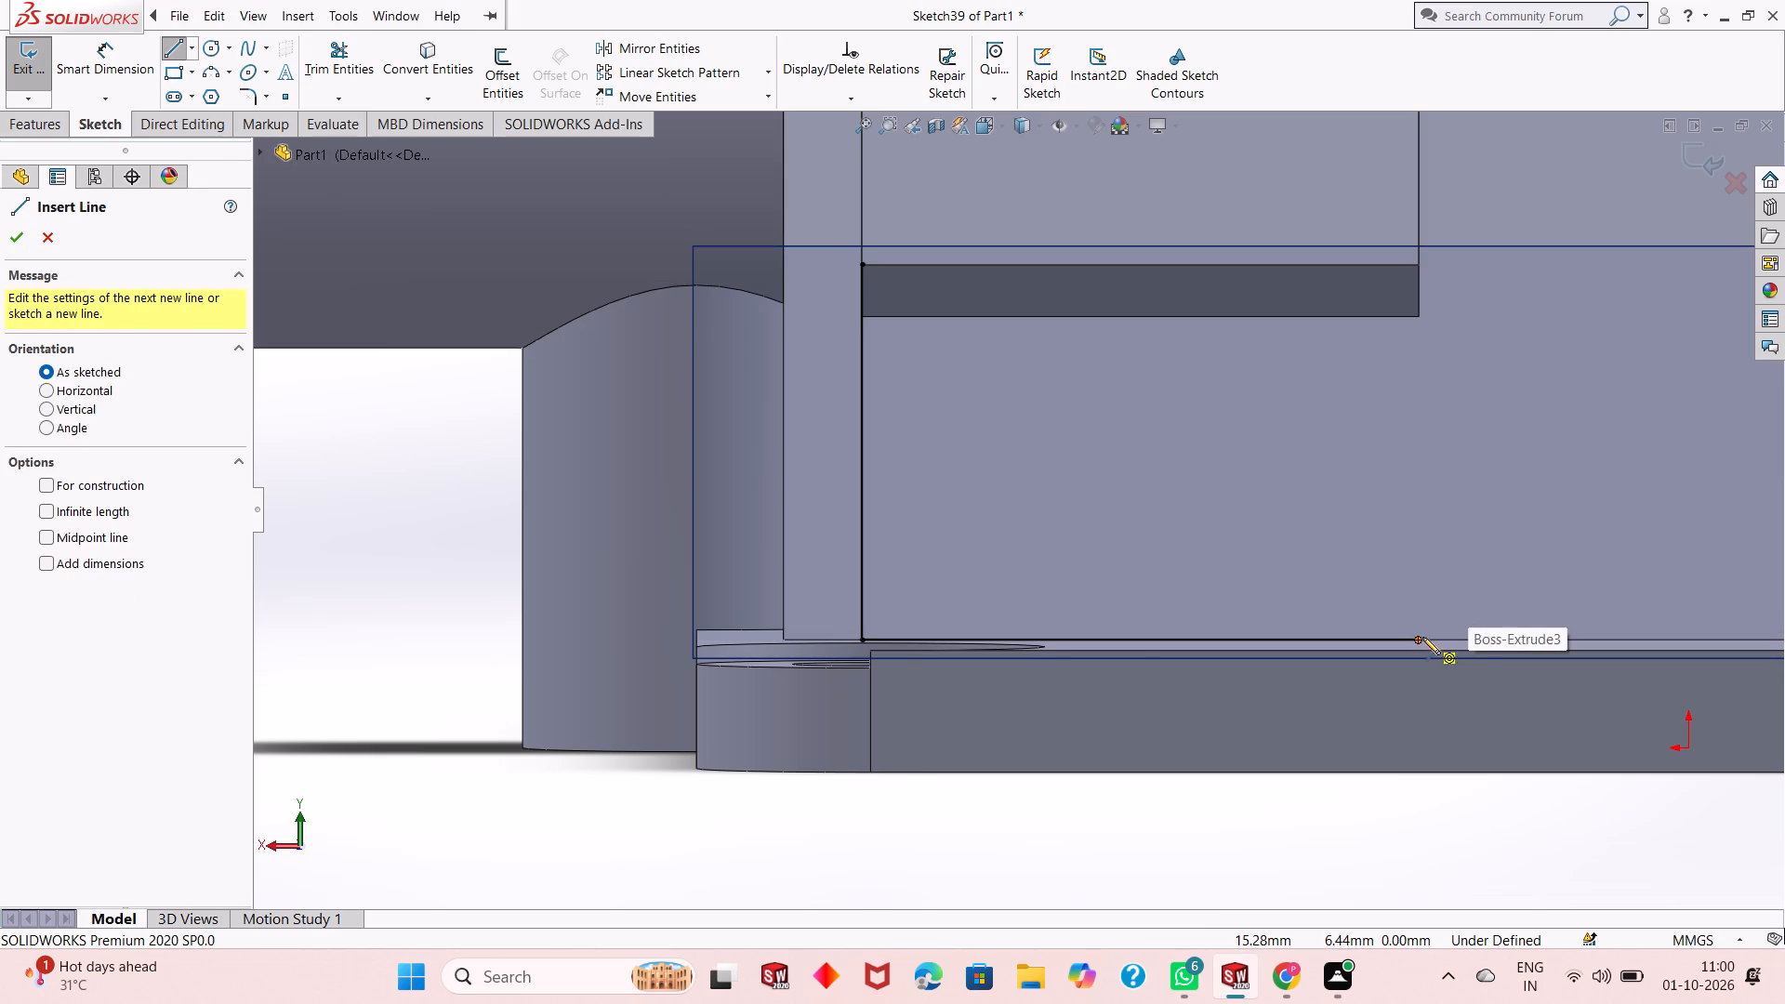
{"action": "left_click", "coordinate": [1421, 641]}
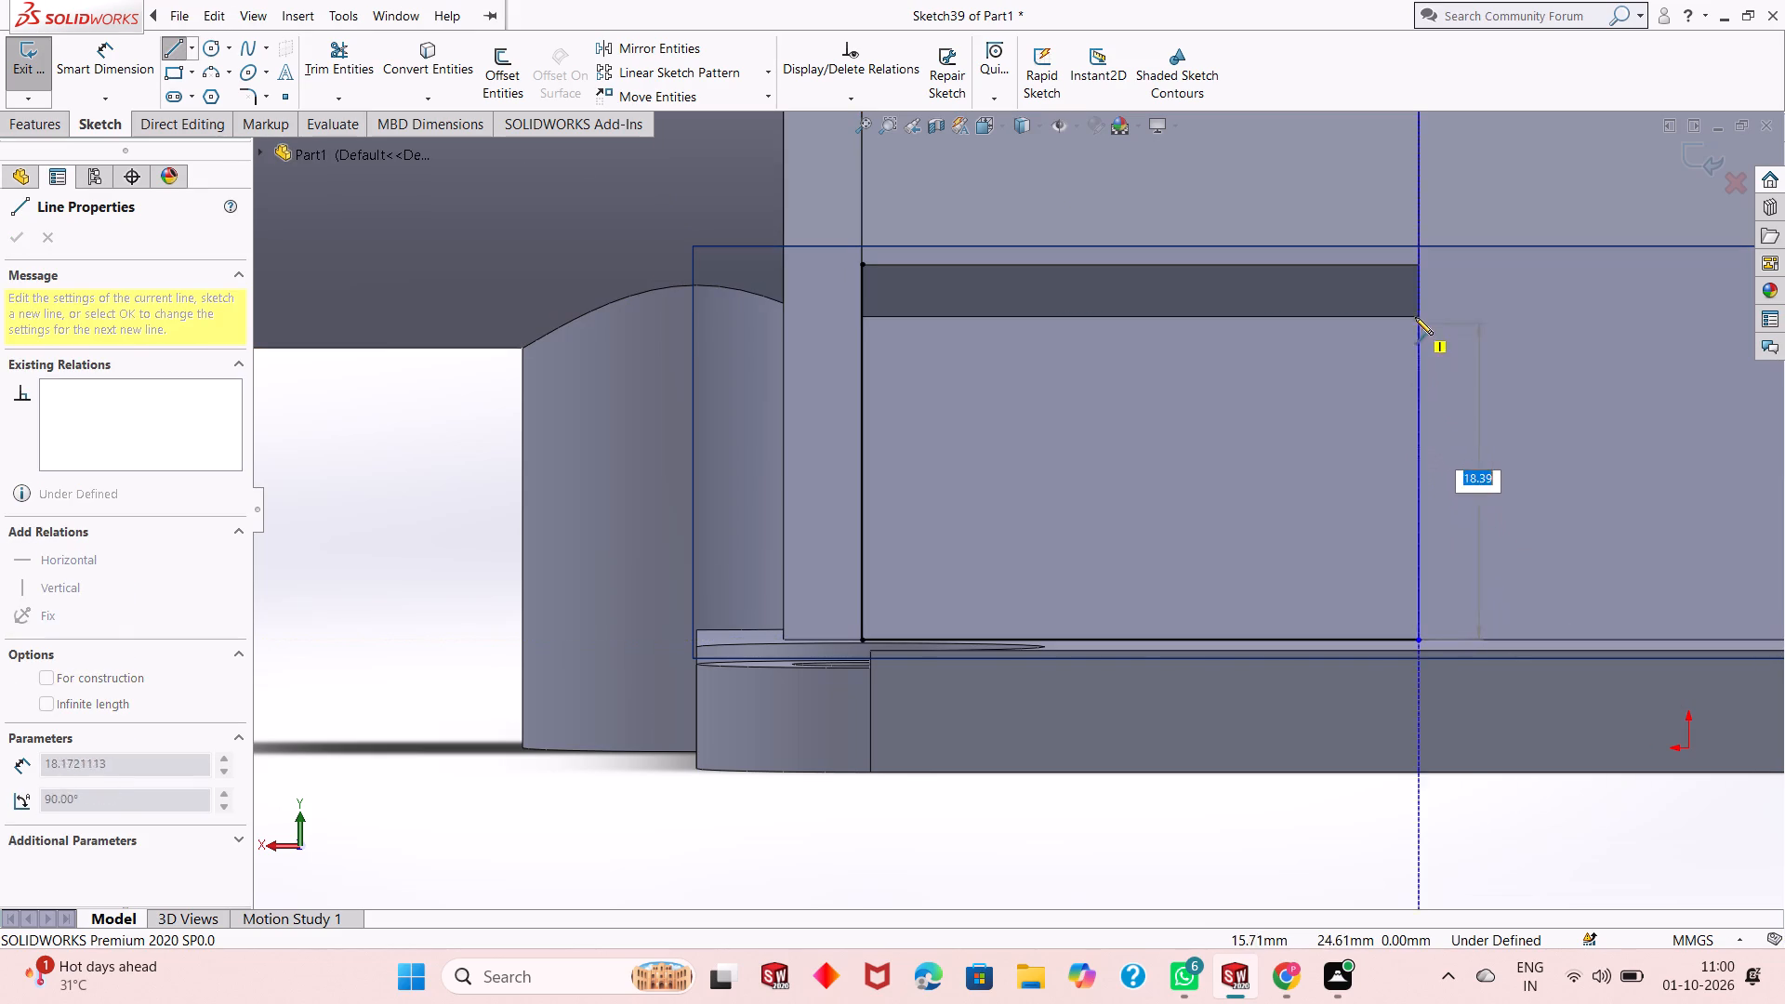
{"action": "left_click", "coordinate": [1420, 268]}
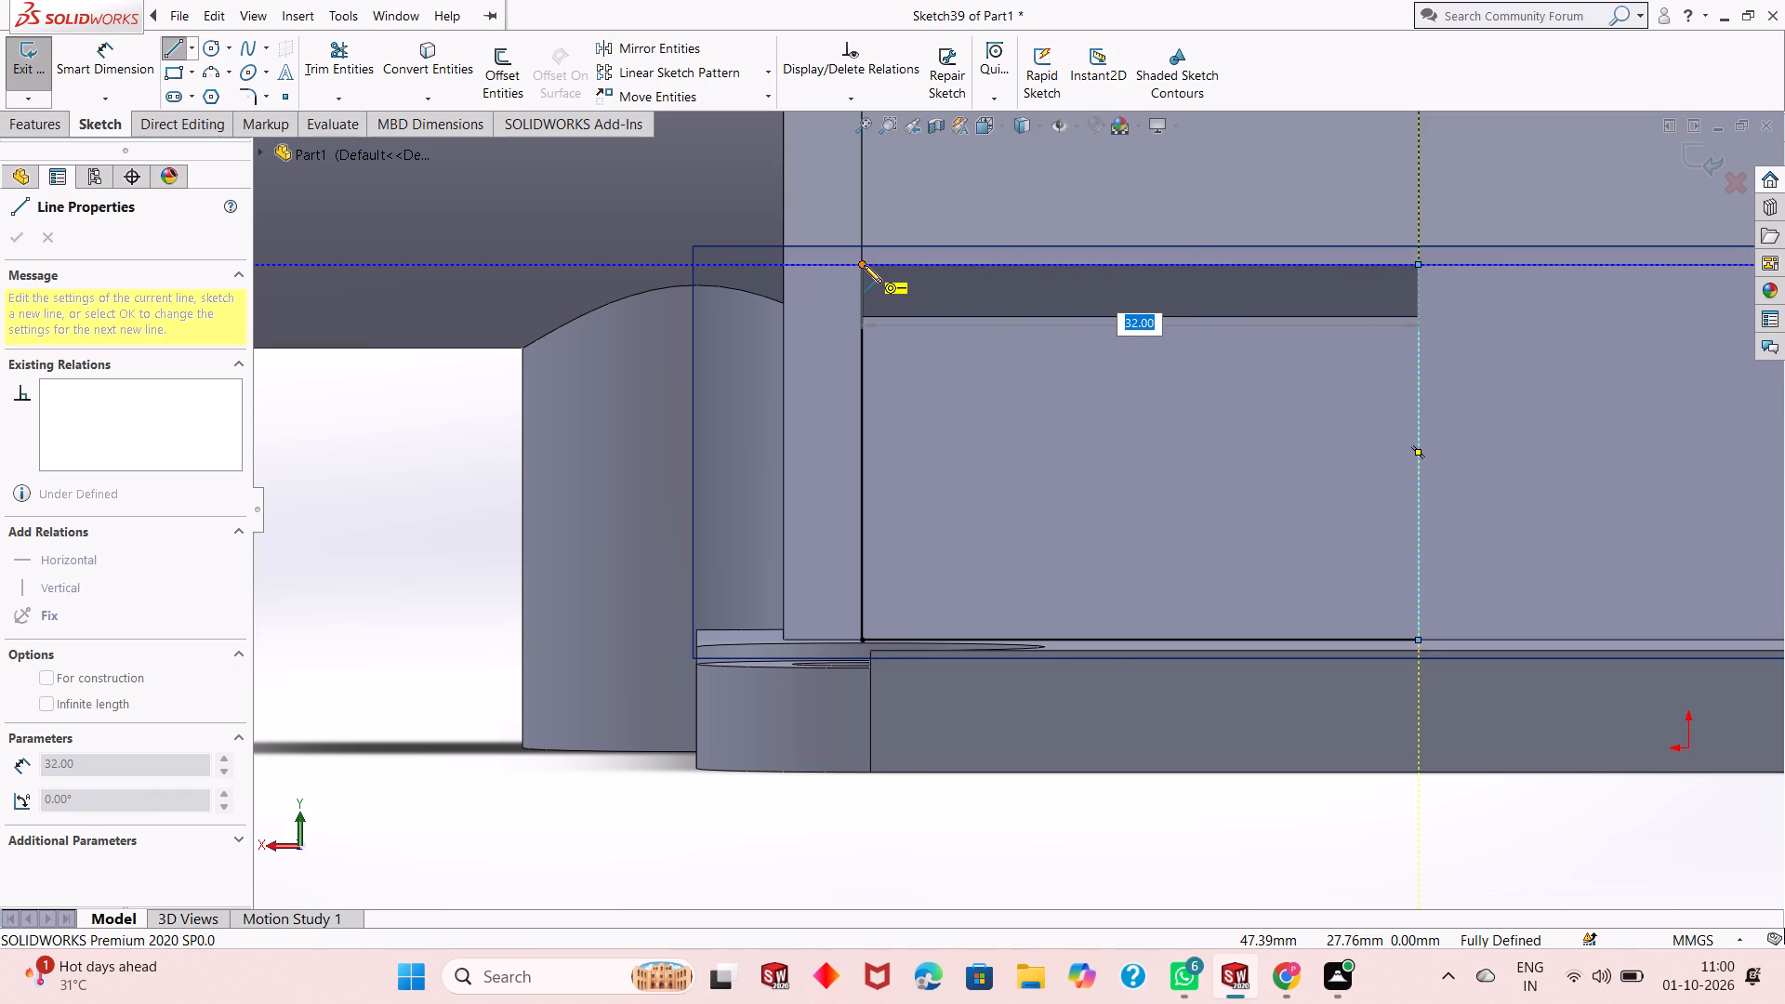
{"action": "left_click", "coordinate": [864, 265]}
{"action": "key", "text": "Escape"}
{"action": "key", "text": "Escape"}
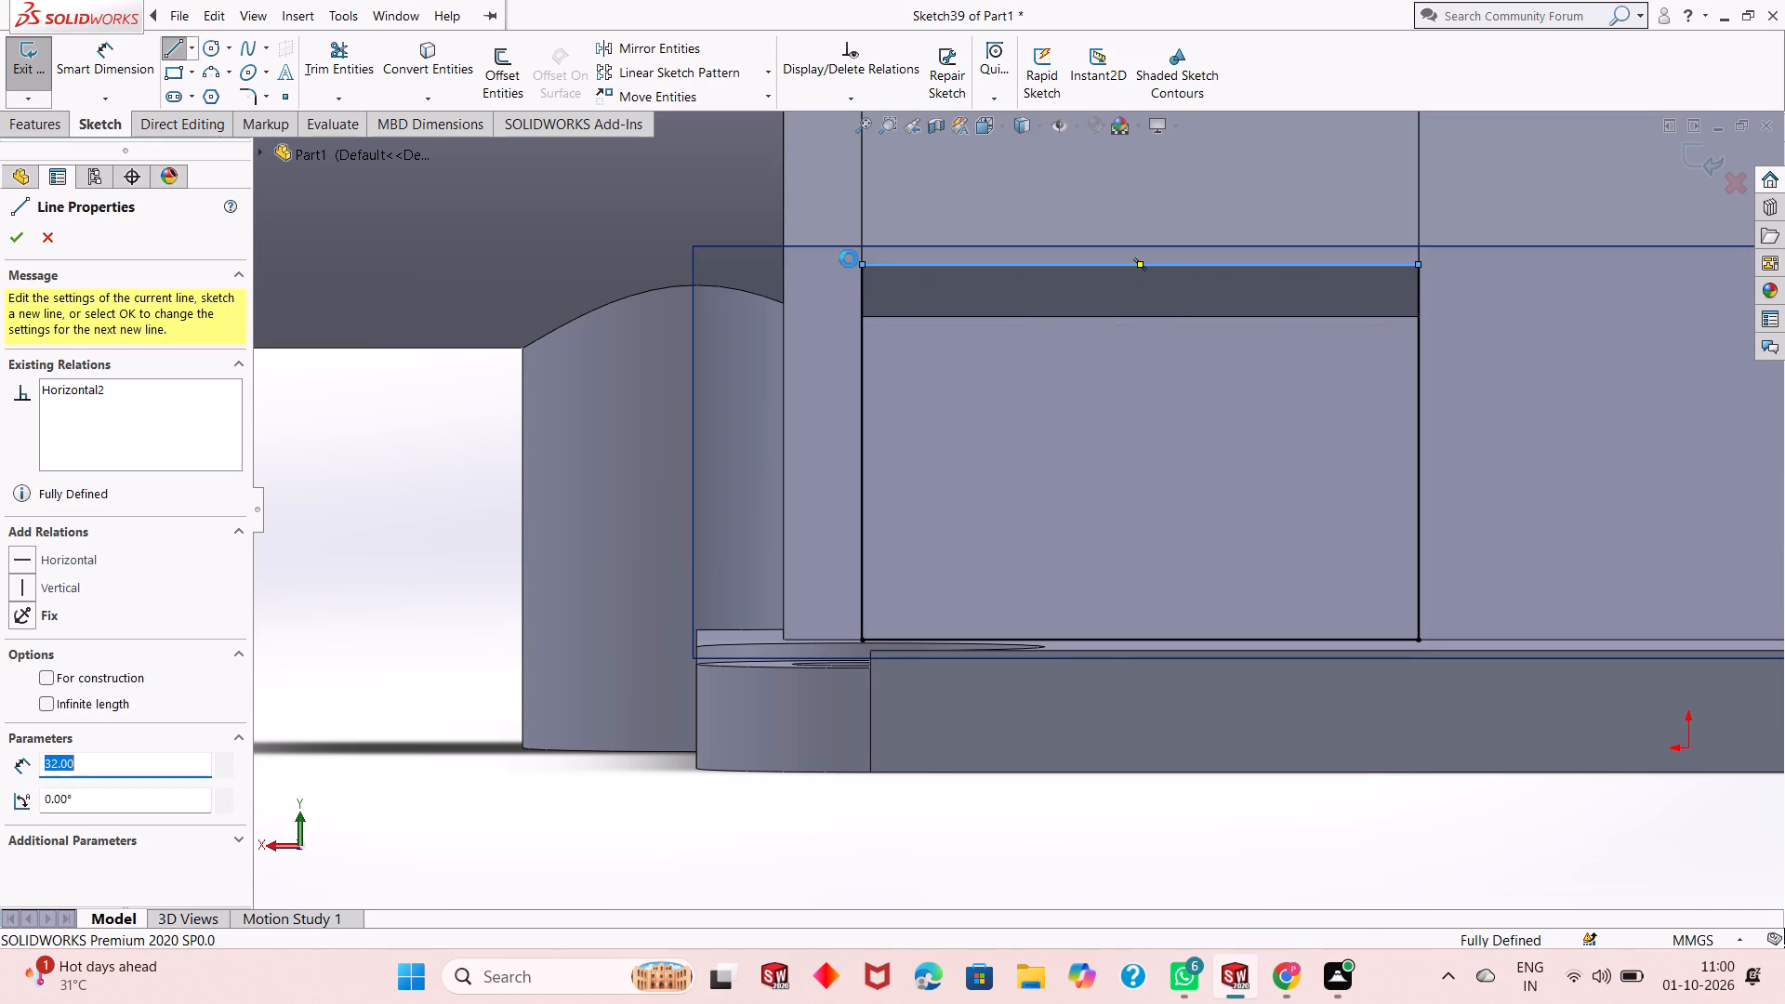
{"action": "key", "text": "Escape"}
{"action": "key", "text": "Escape"}
Extrude the rectangle with the Up To Next end condition, merging it with the sloped body beneath the round-topped boss.
{"action": "scroll", "coordinate": [1025, 427], "scroll_direction": "up", "scroll_amount": 5}
{"action": "middle_click_drag", "start_coordinate": [1243, 468], "coordinate": [1243, 470]}
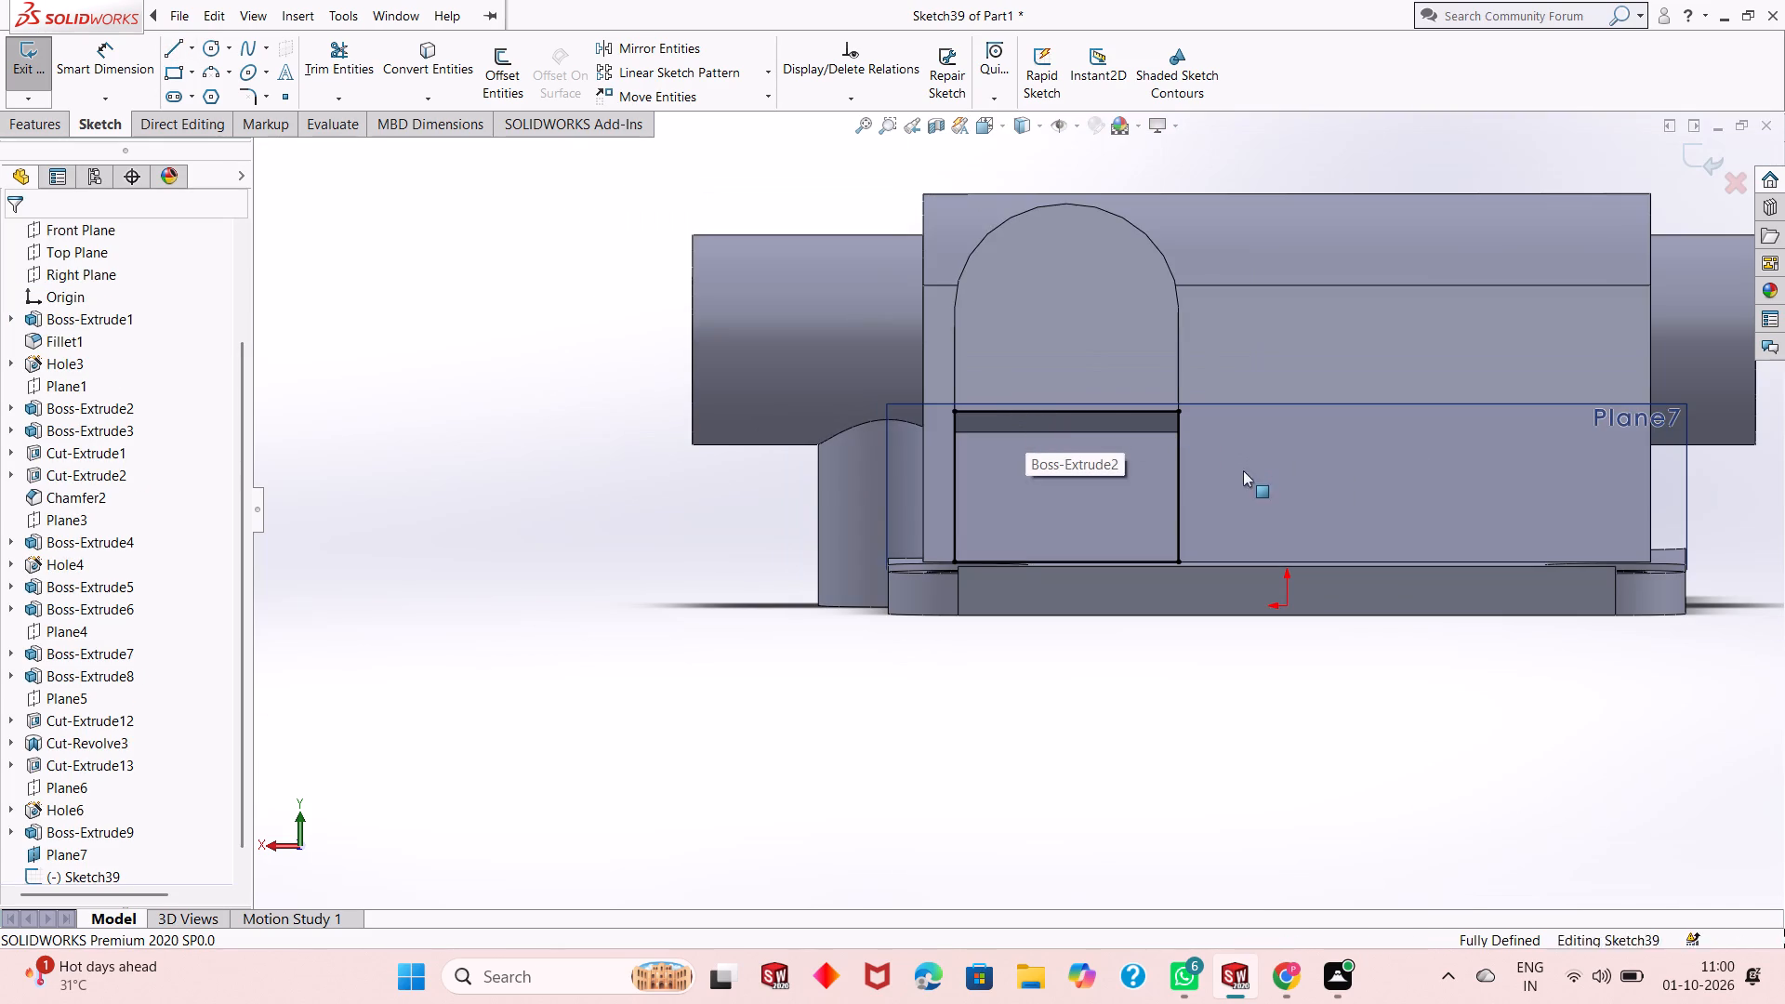
{"action": "middle_click_drag", "start_coordinate": [1243, 470], "coordinate": [1141, 489]}
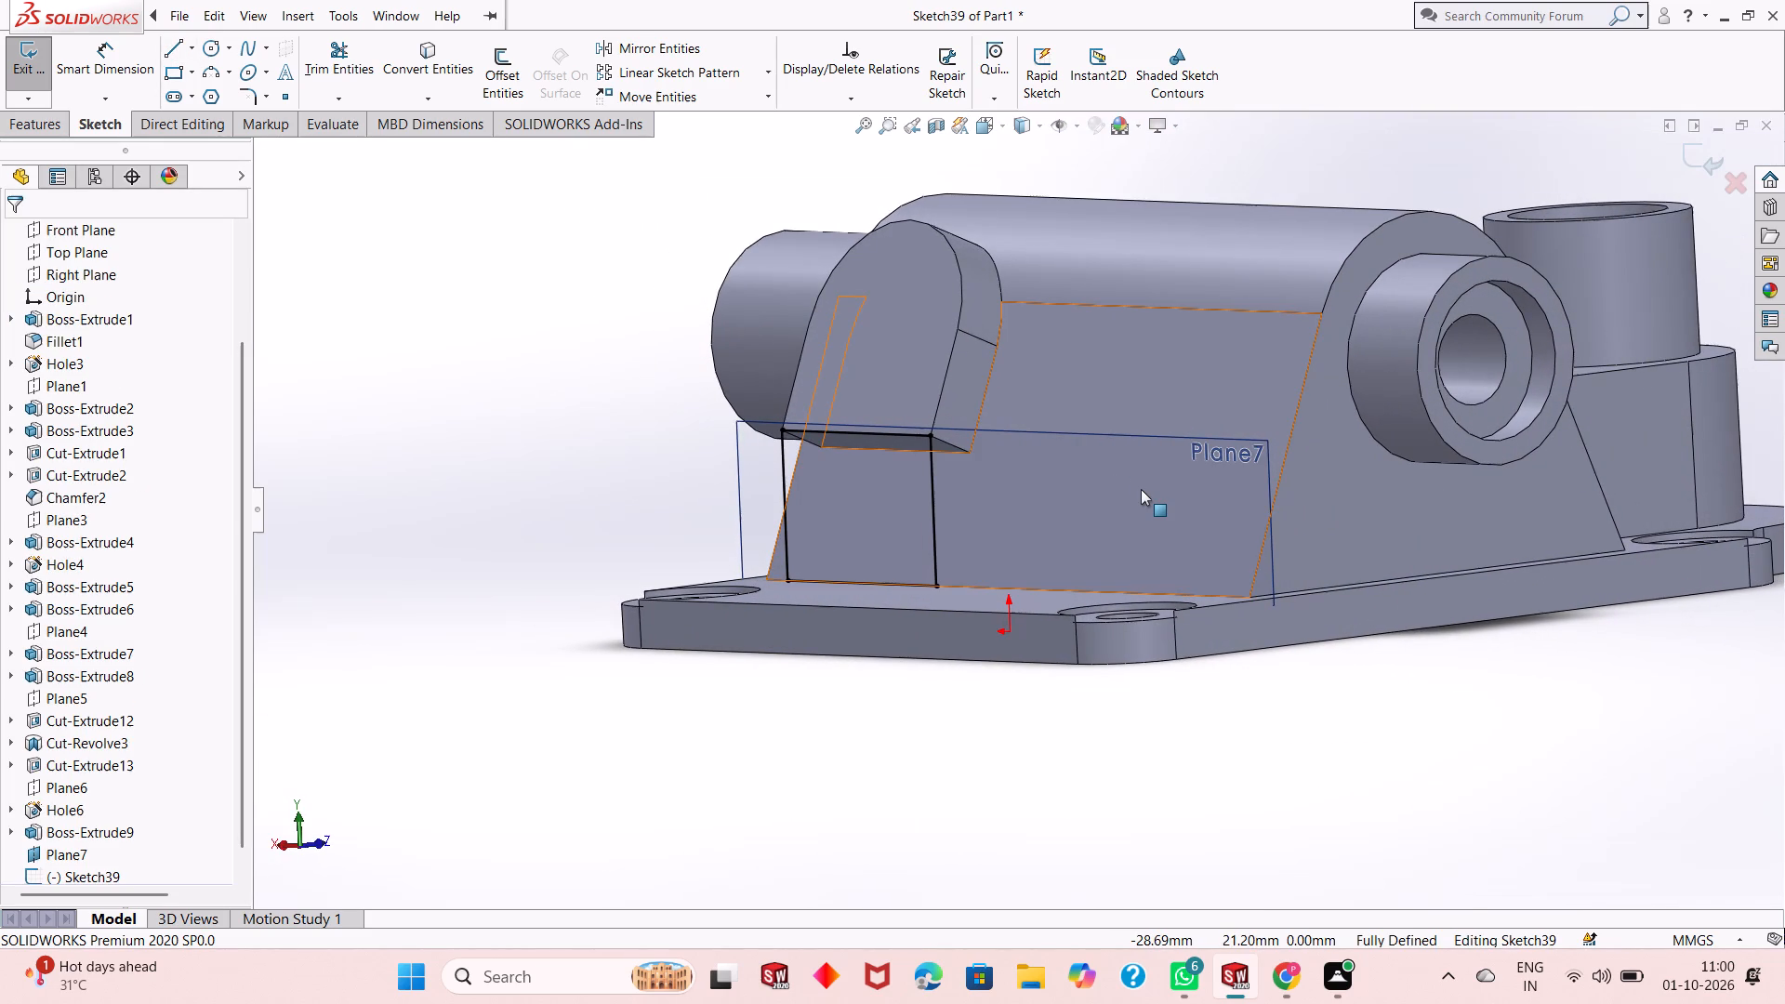
{"action": "left_click", "coordinate": [41, 127]}
{"action": "left_click", "coordinate": [43, 82]}
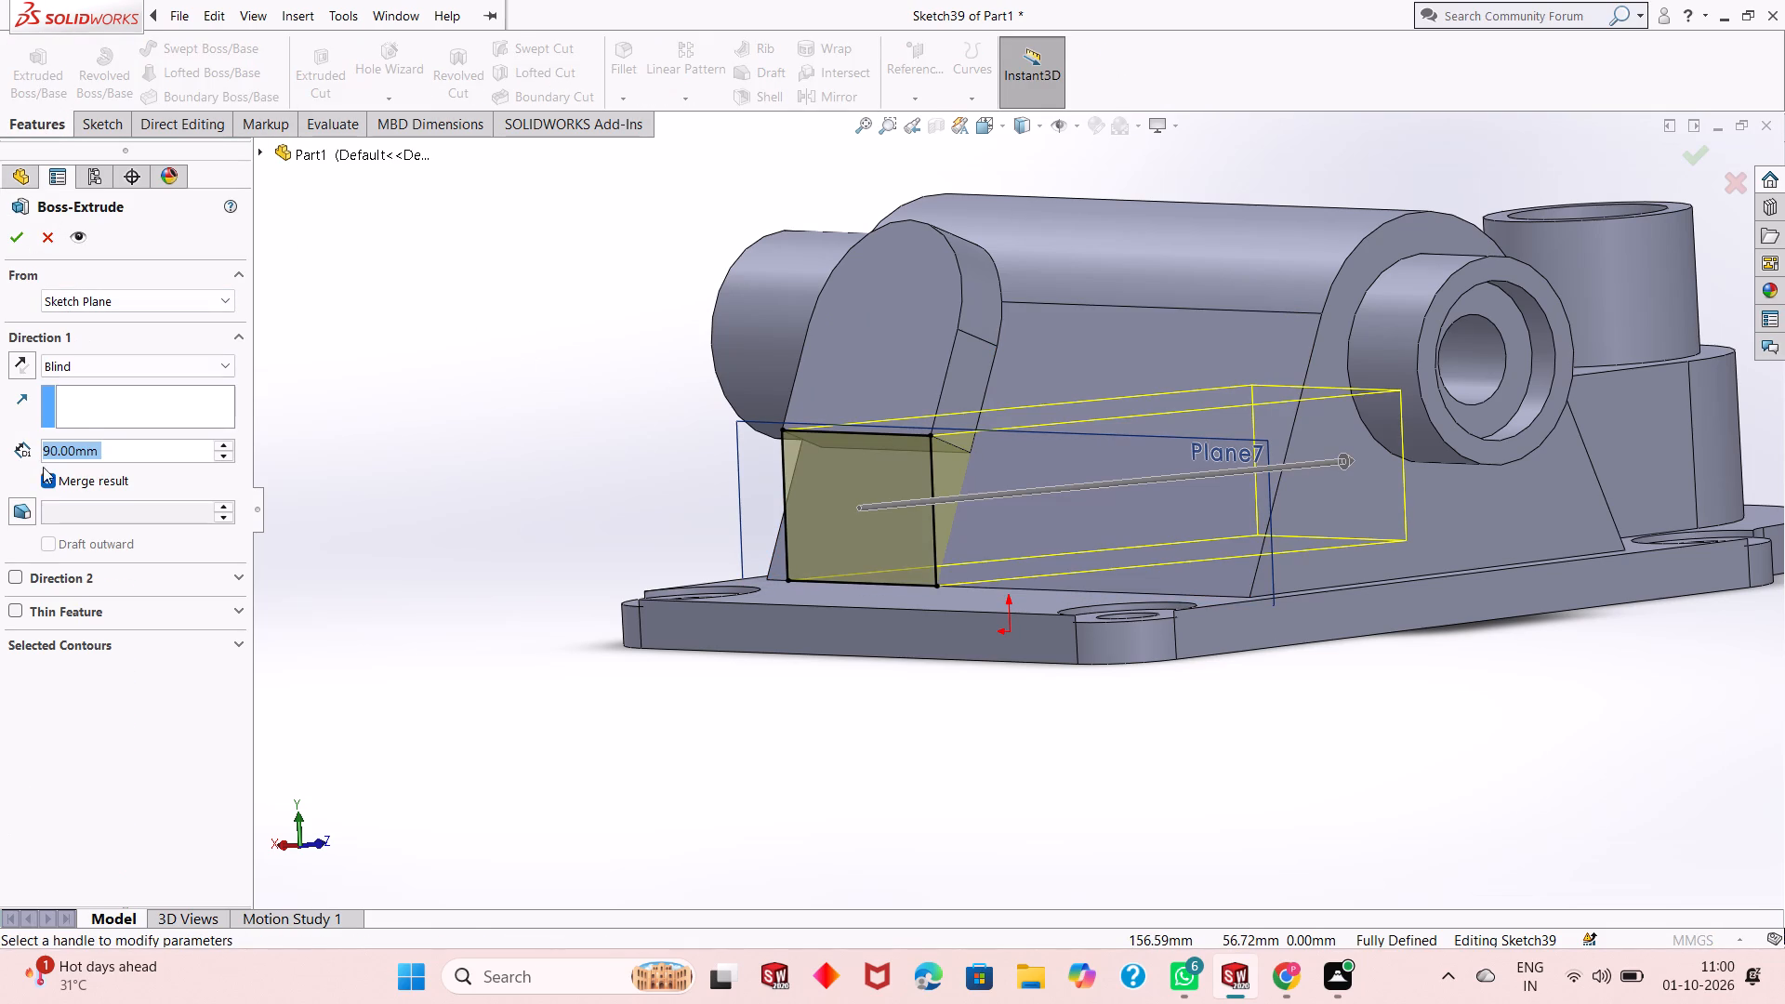
{"action": "left_click", "coordinate": [146, 368]}
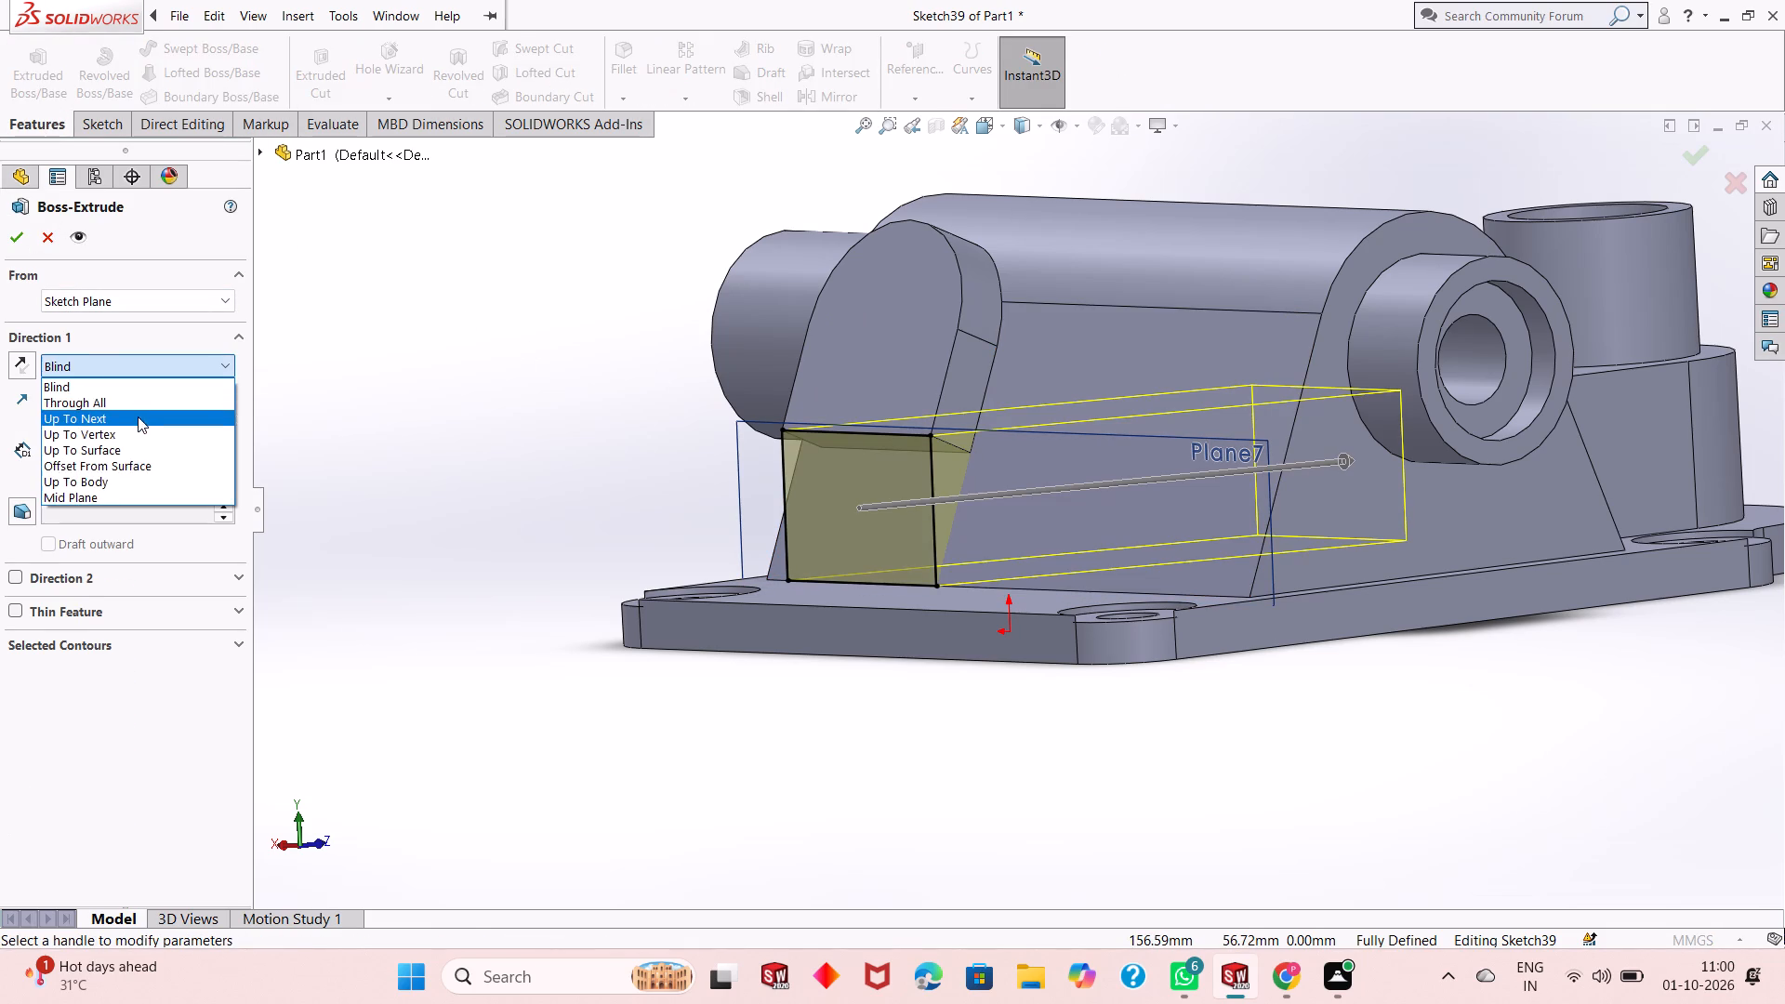
{"action": "left_click", "coordinate": [138, 416]}
{"action": "left_click", "coordinate": [25, 244]}
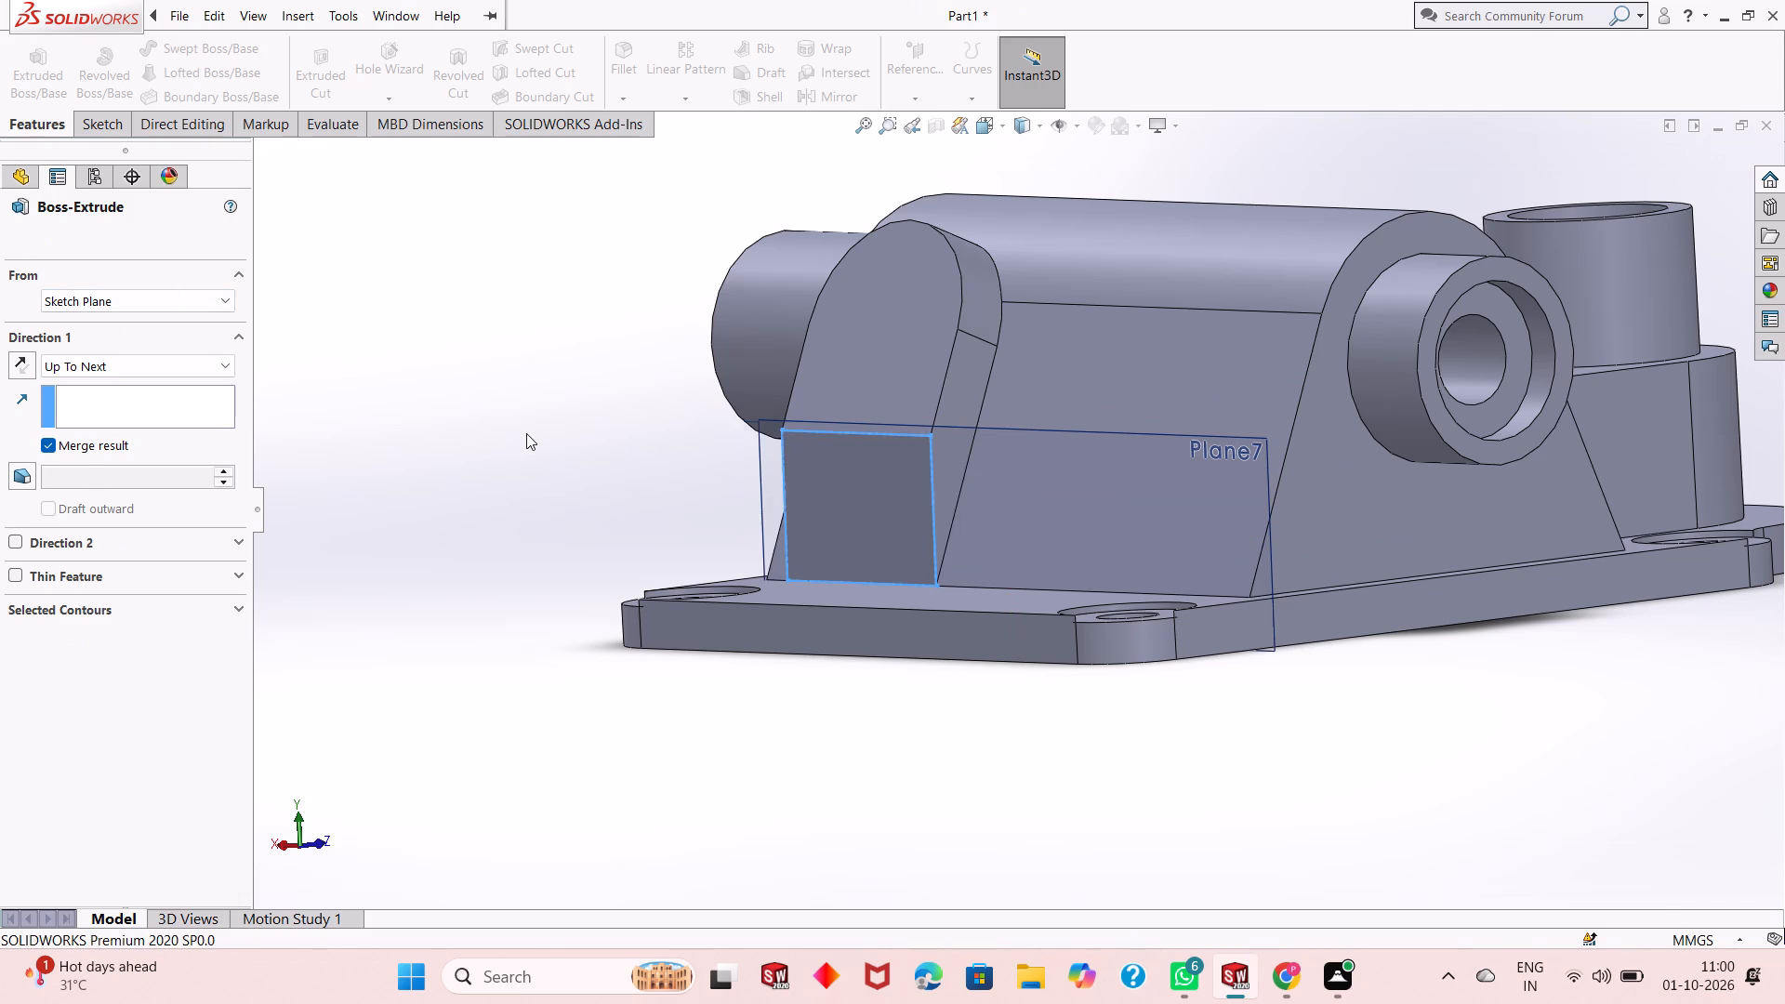
{"action": "key", "text": "Escape"}
Hide Plane7, the reference plane along the front of the new support block.
{"action": "middle_click_drag", "start_coordinate": [866, 534], "coordinate": [856, 539]}
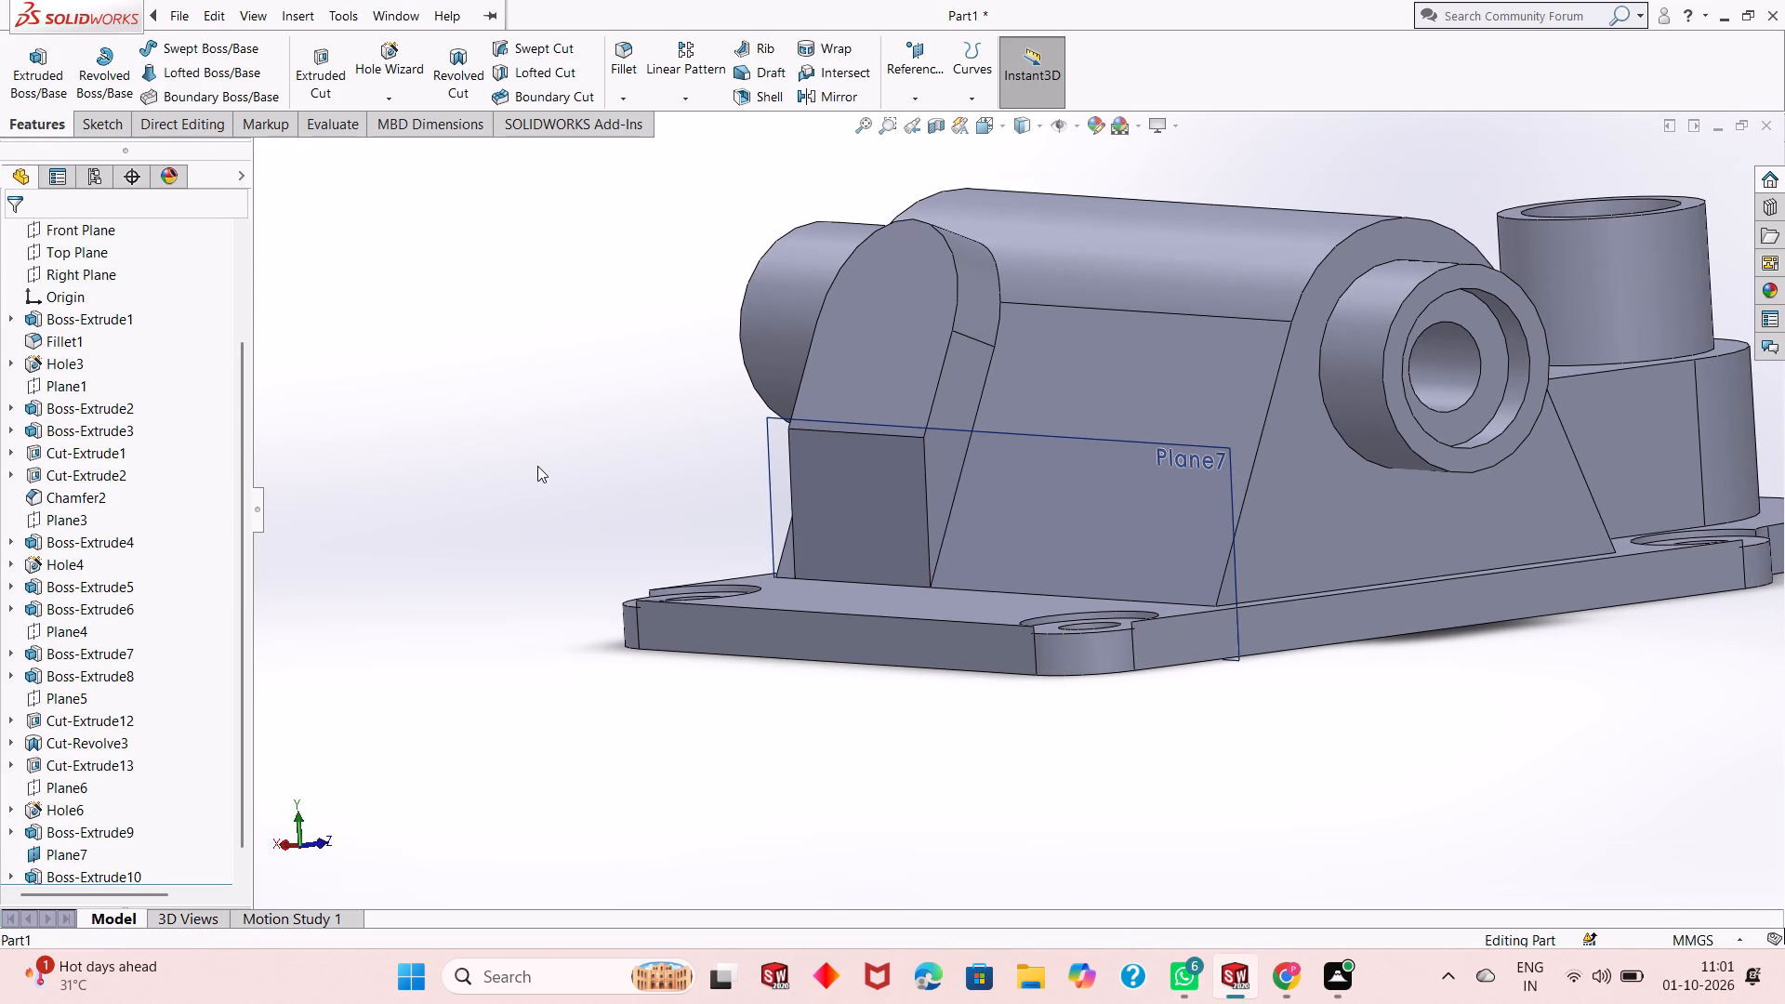
{"action": "middle_click_drag", "start_coordinate": [902, 496], "coordinate": [835, 505]}
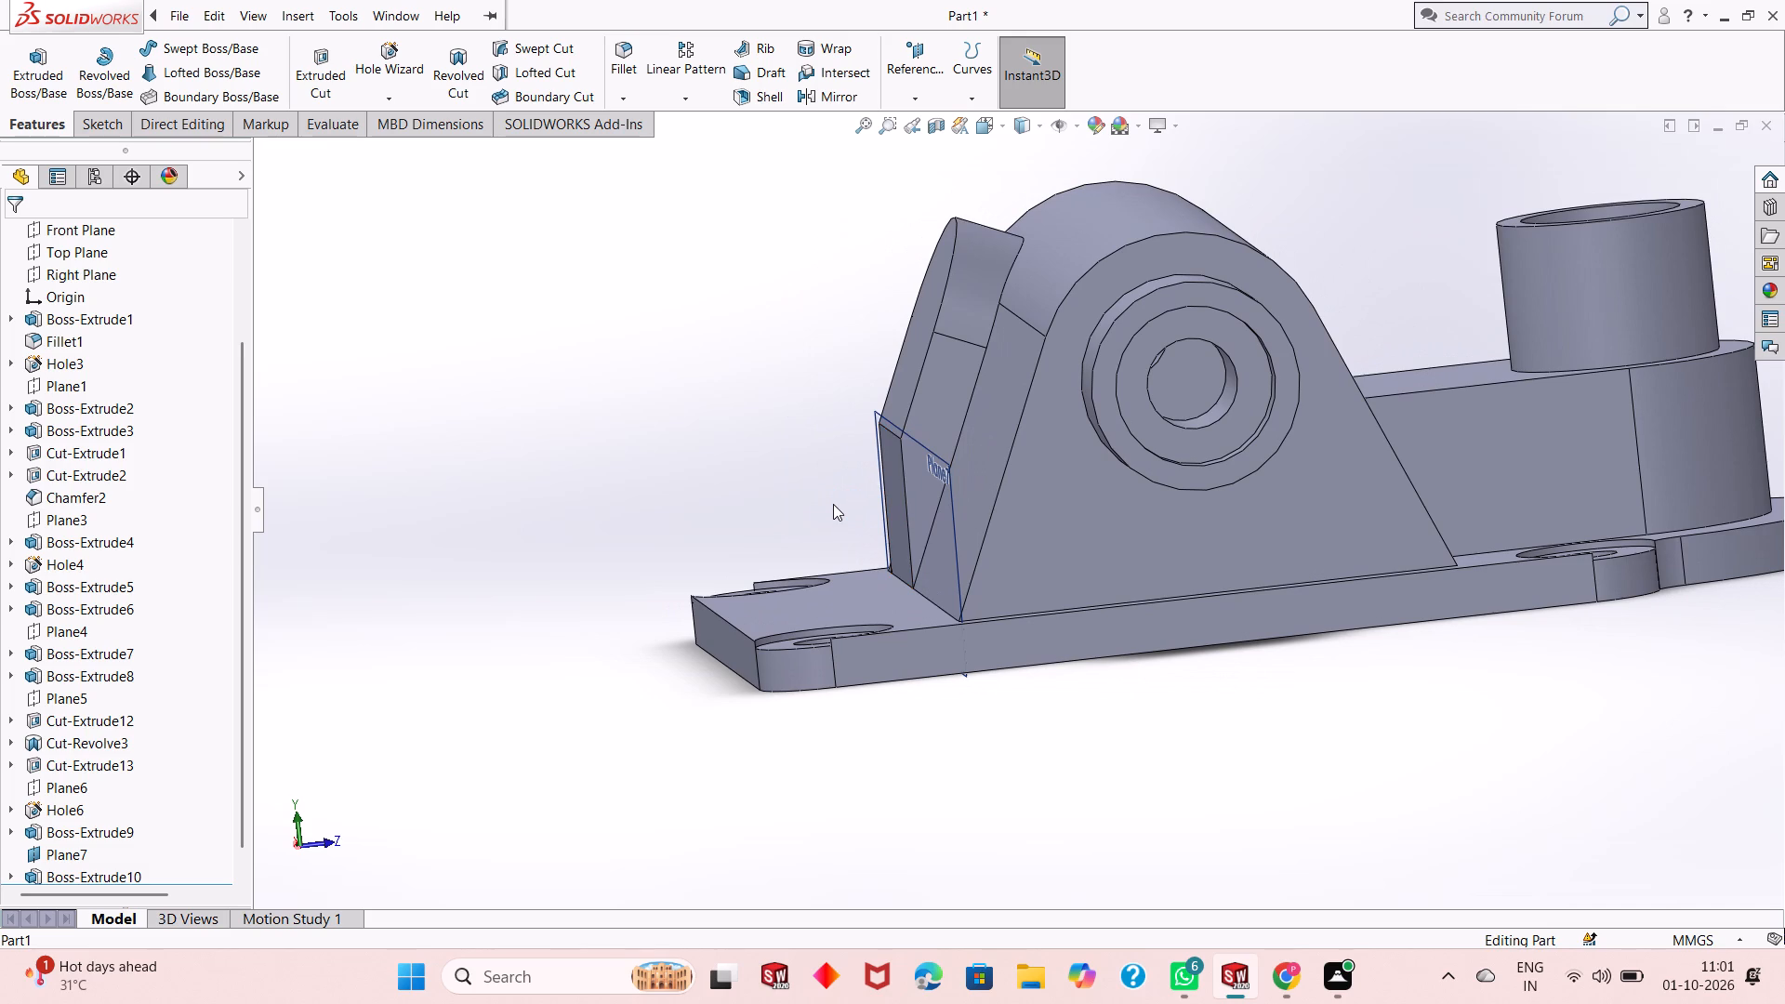
{"action": "middle_click_drag", "start_coordinate": [909, 483], "coordinate": [1042, 697]}
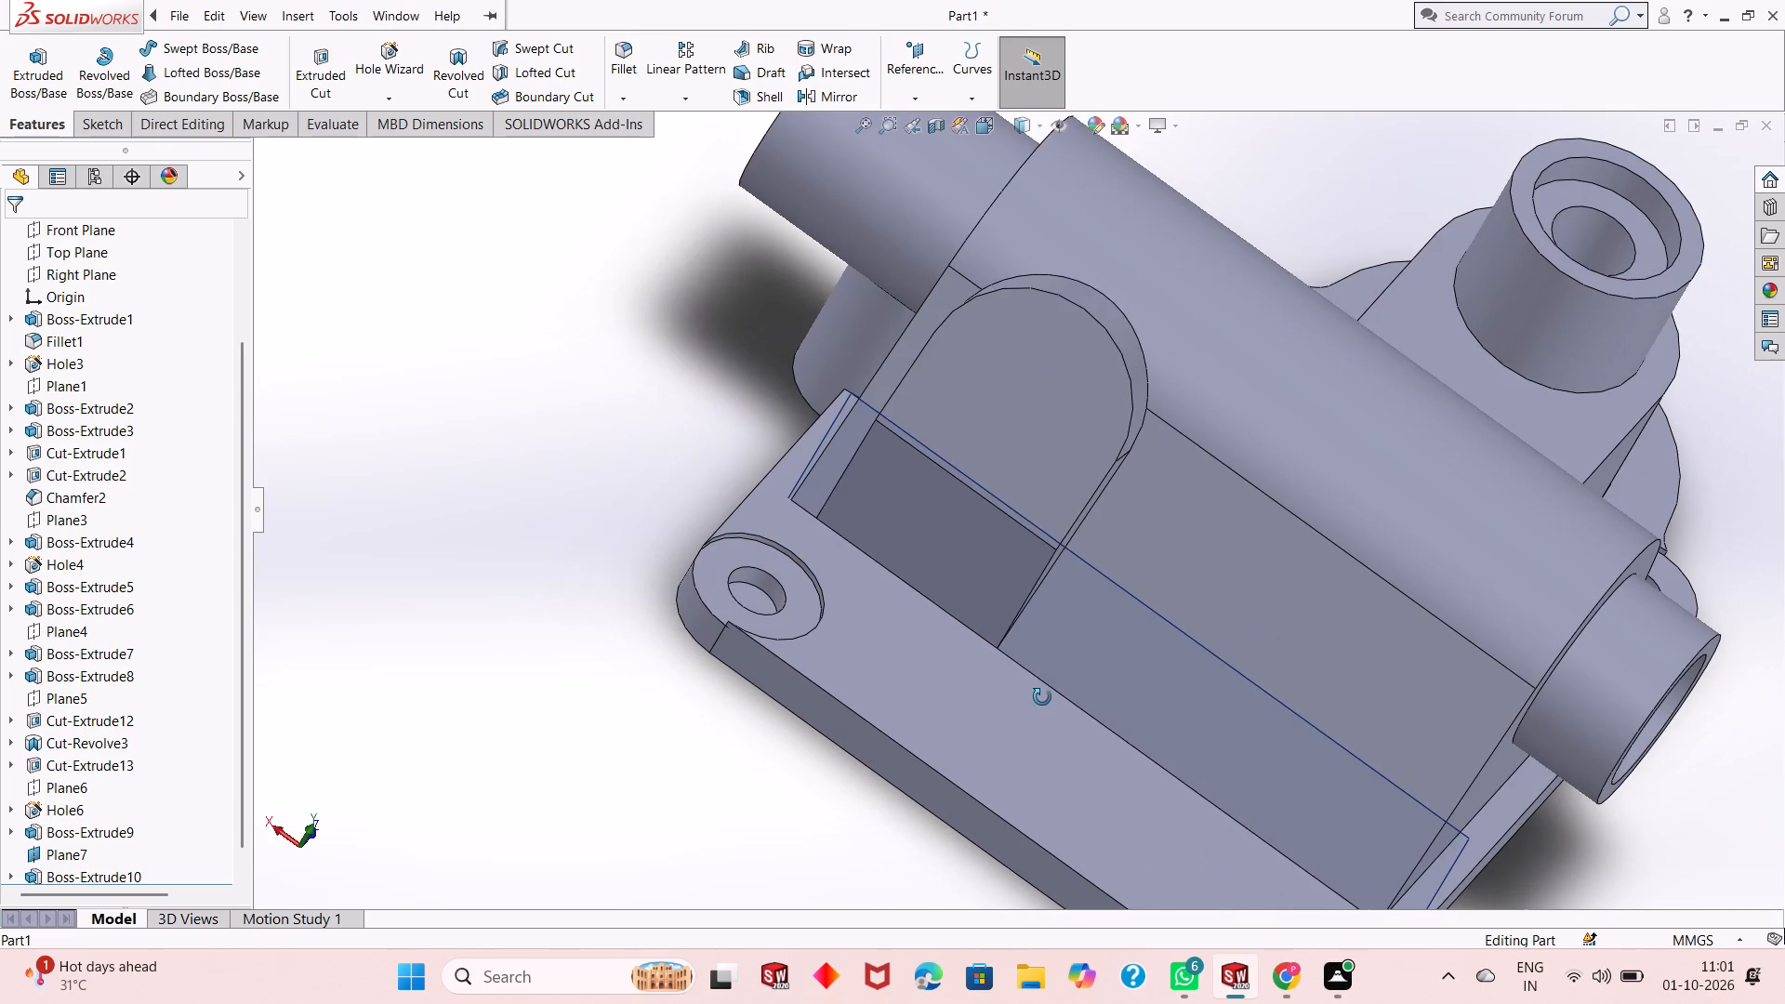
{"action": "middle_click_drag", "start_coordinate": [1042, 697], "coordinate": [1043, 697]}
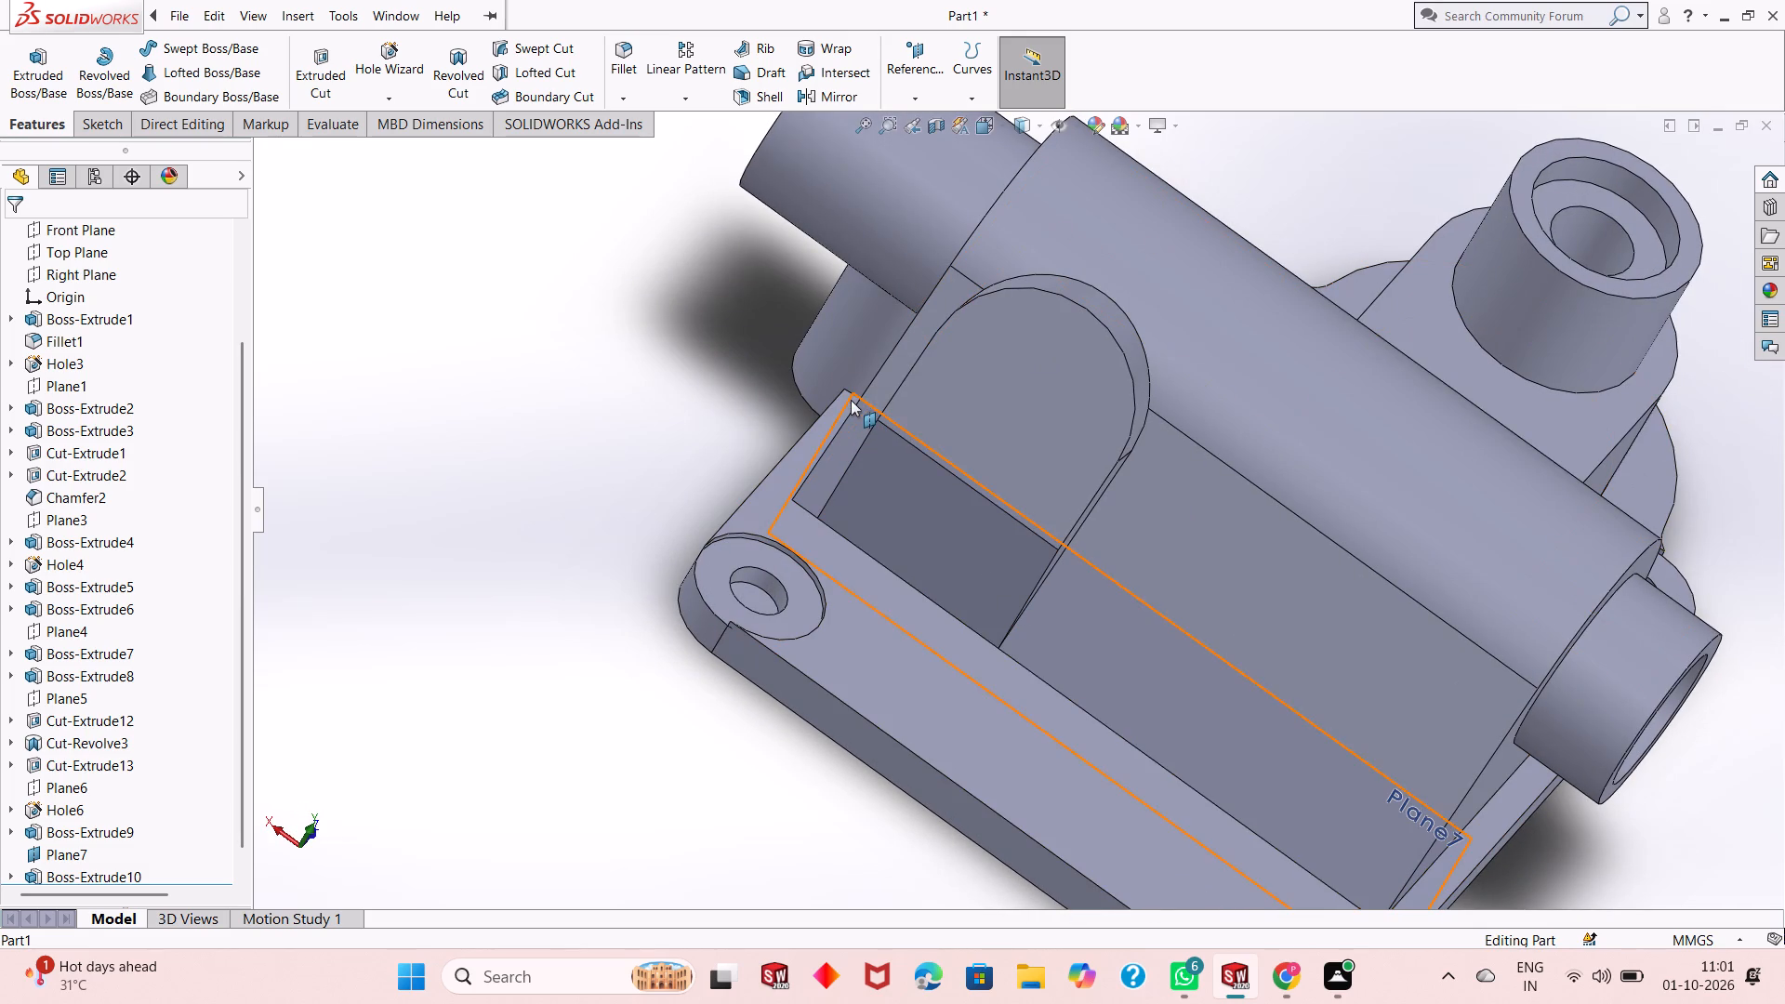
{"action": "right_click", "coordinate": [851, 400]}
{"action": "left_click", "coordinate": [917, 371]}
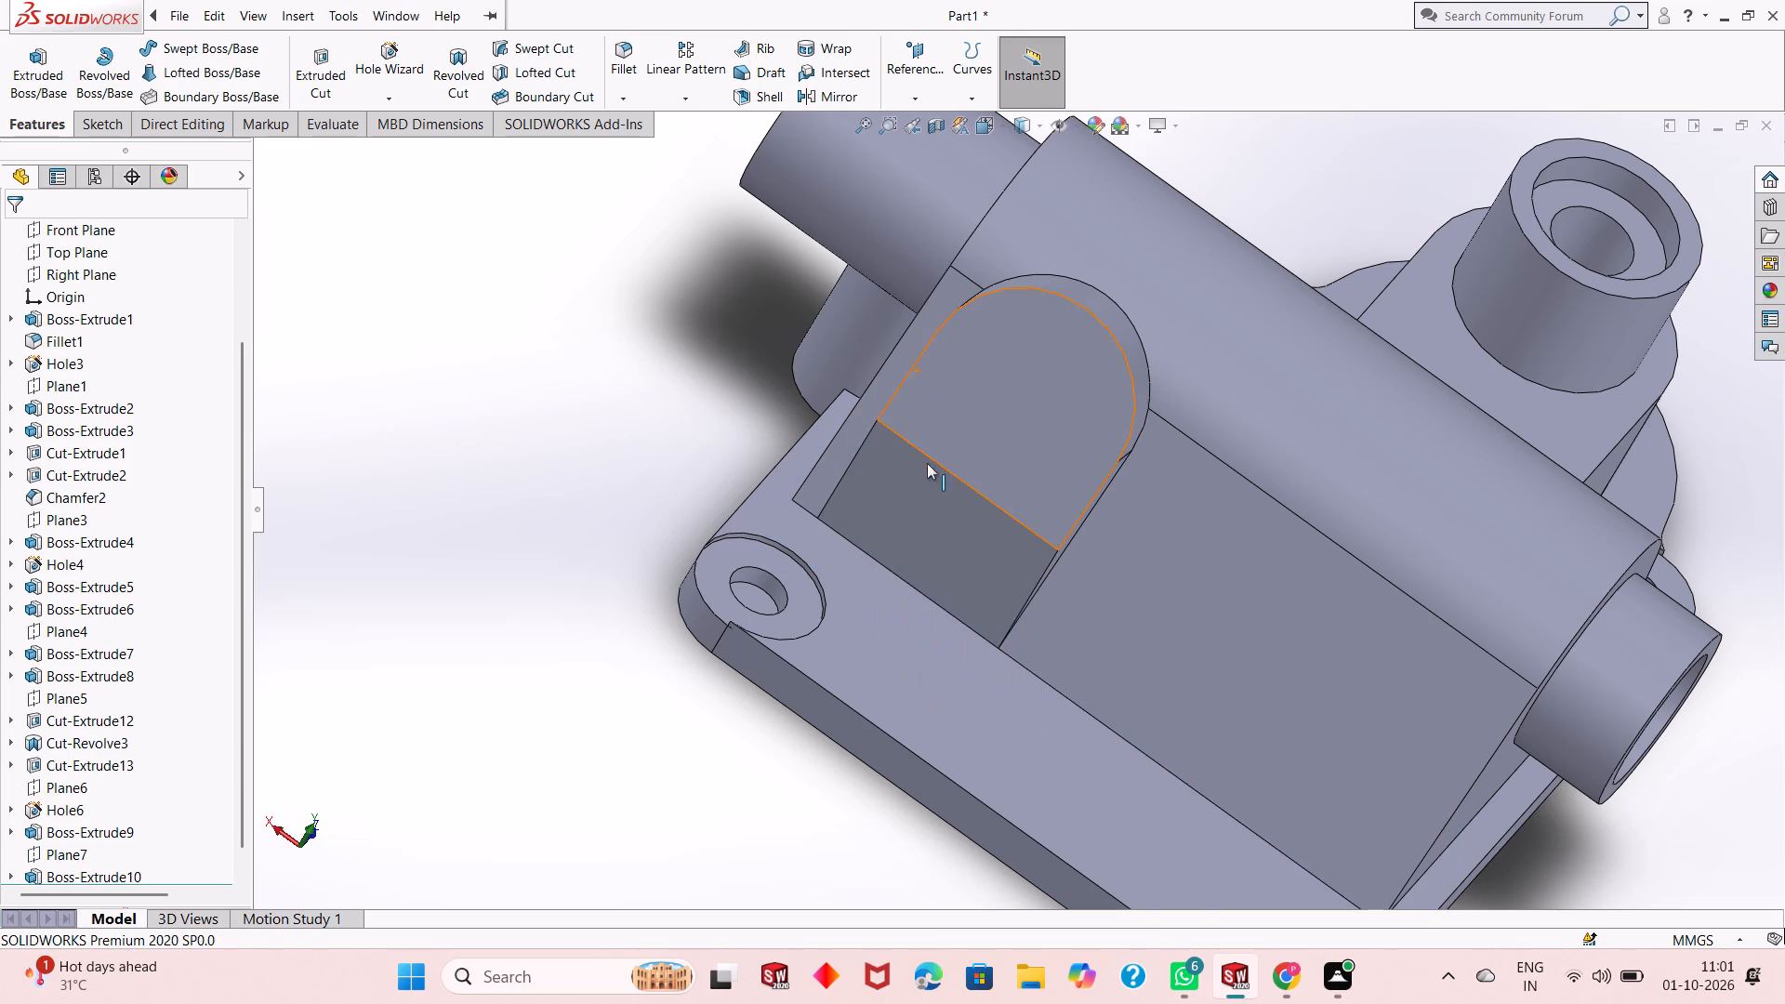
Examine the support block beneath the round-topped boss and the whole housing from several angles.
{"action": "scroll", "coordinate": [921, 476], "scroll_direction": "up", "scroll_amount": 8}
{"action": "middle_click_drag", "start_coordinate": [1254, 598], "coordinate": [1210, 483]}
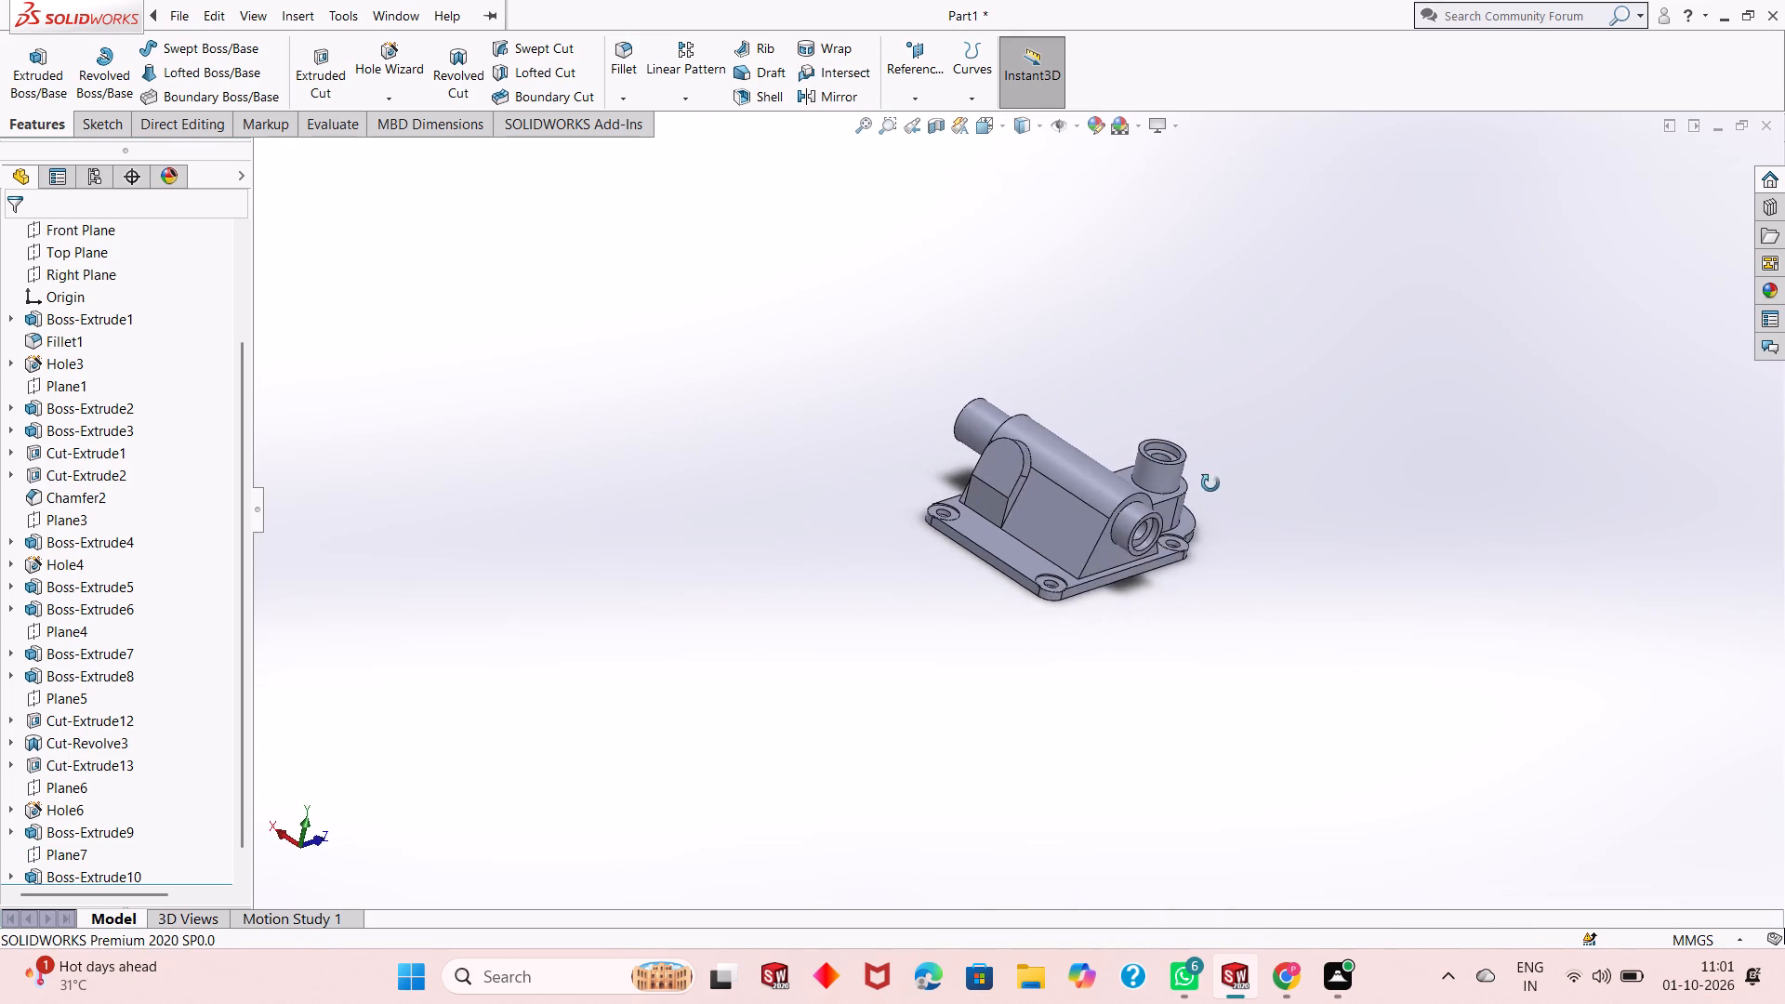
{"action": "middle_click_drag", "start_coordinate": [1210, 483], "coordinate": [1197, 485]}
{"action": "scroll", "coordinate": [1122, 472], "scroll_direction": "down", "scroll_amount": 6}
{"action": "scroll", "coordinate": [906, 584], "scroll_direction": "up", "scroll_amount": 2}
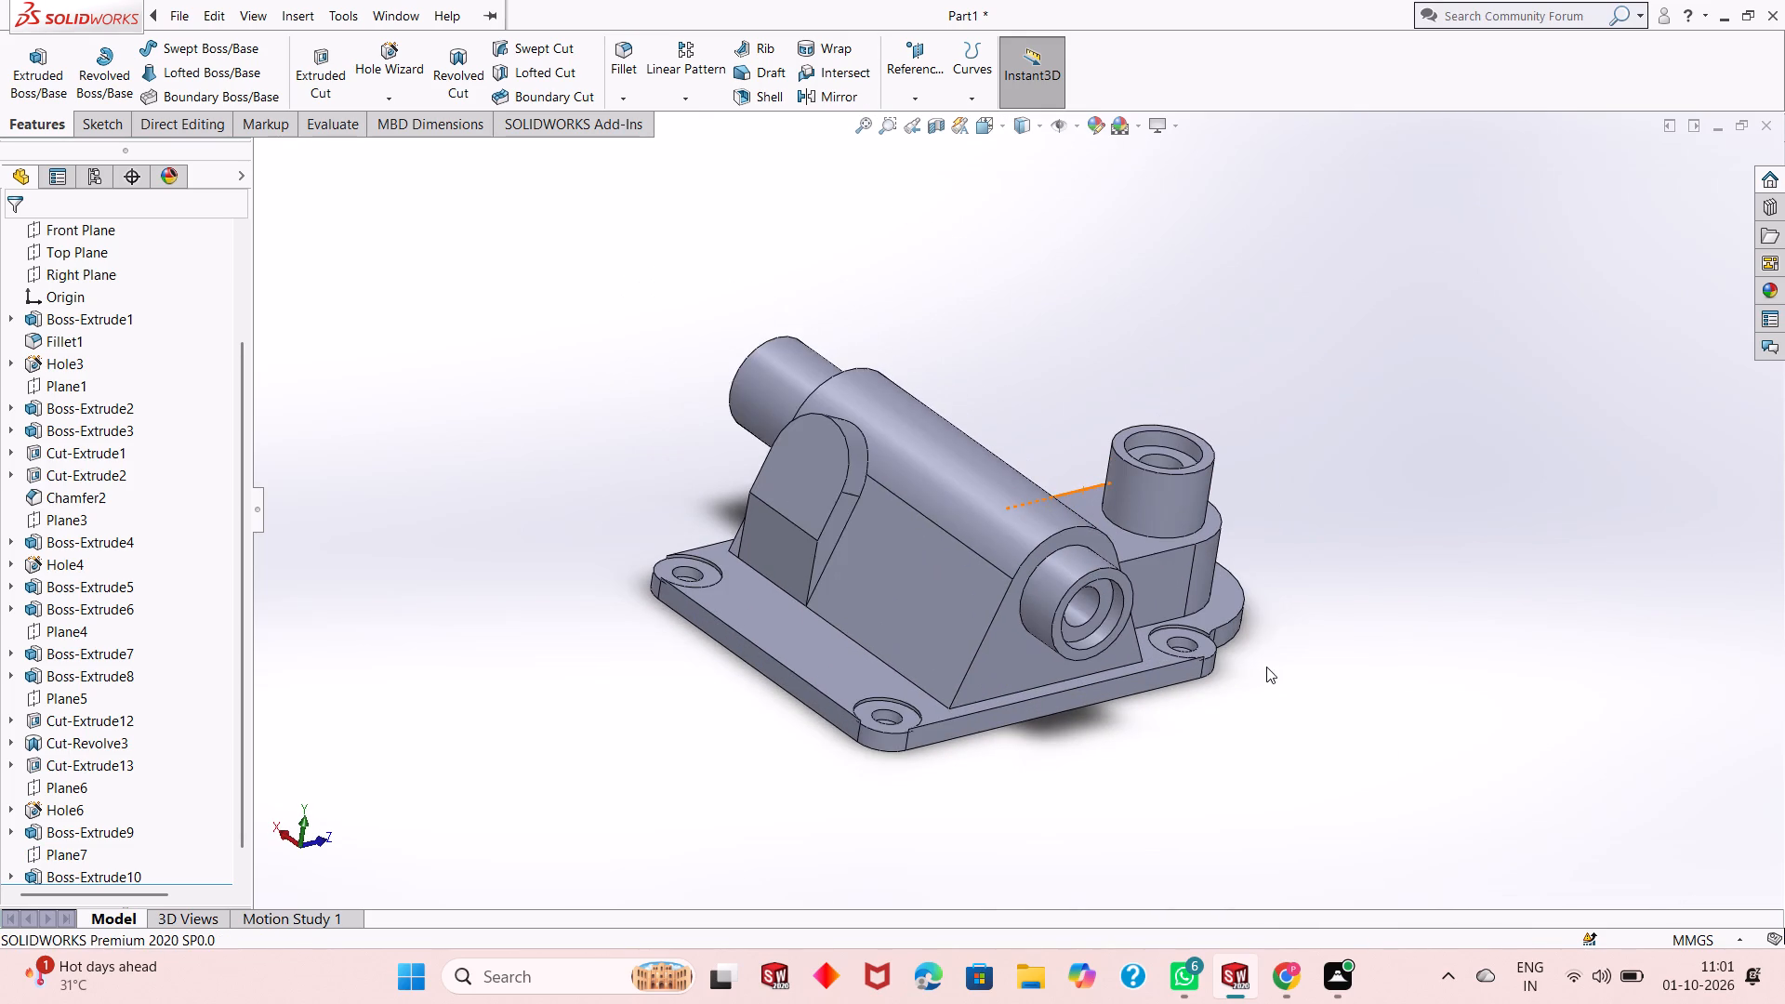
{"action": "middle_click_drag", "start_coordinate": [1266, 667], "coordinate": [1238, 597]}
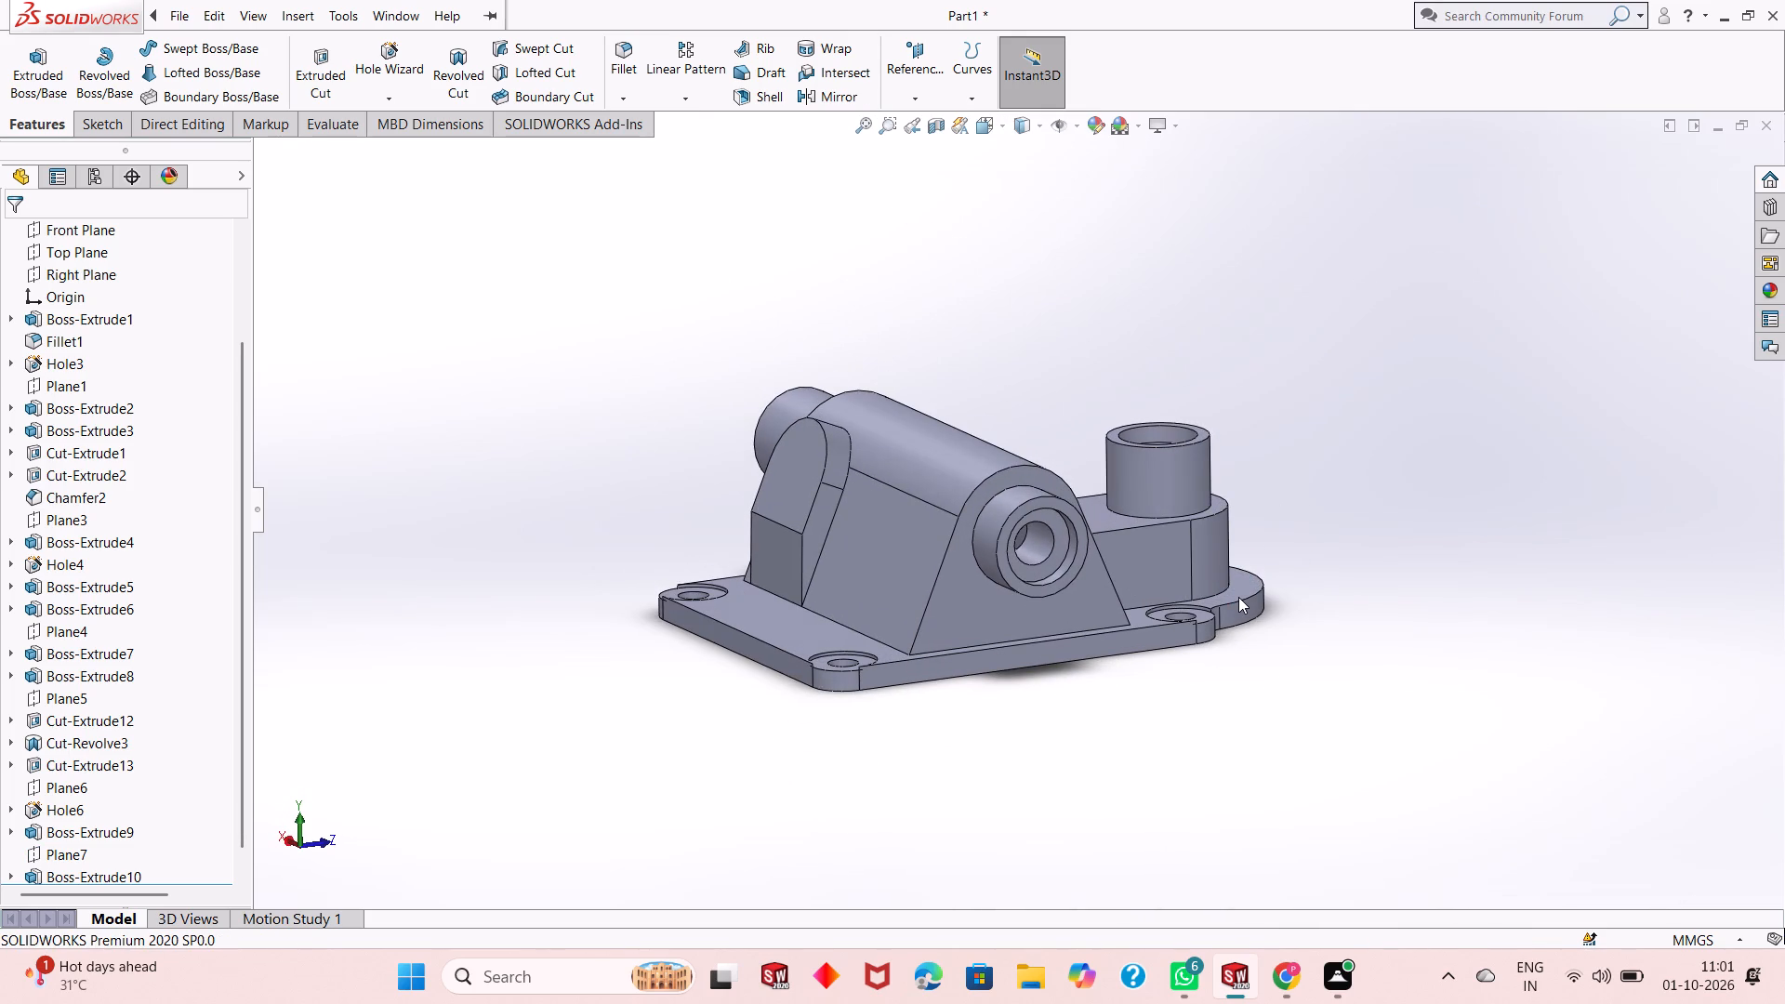
{"action": "scroll", "coordinate": [848, 524], "scroll_direction": "down", "scroll_amount": 2}
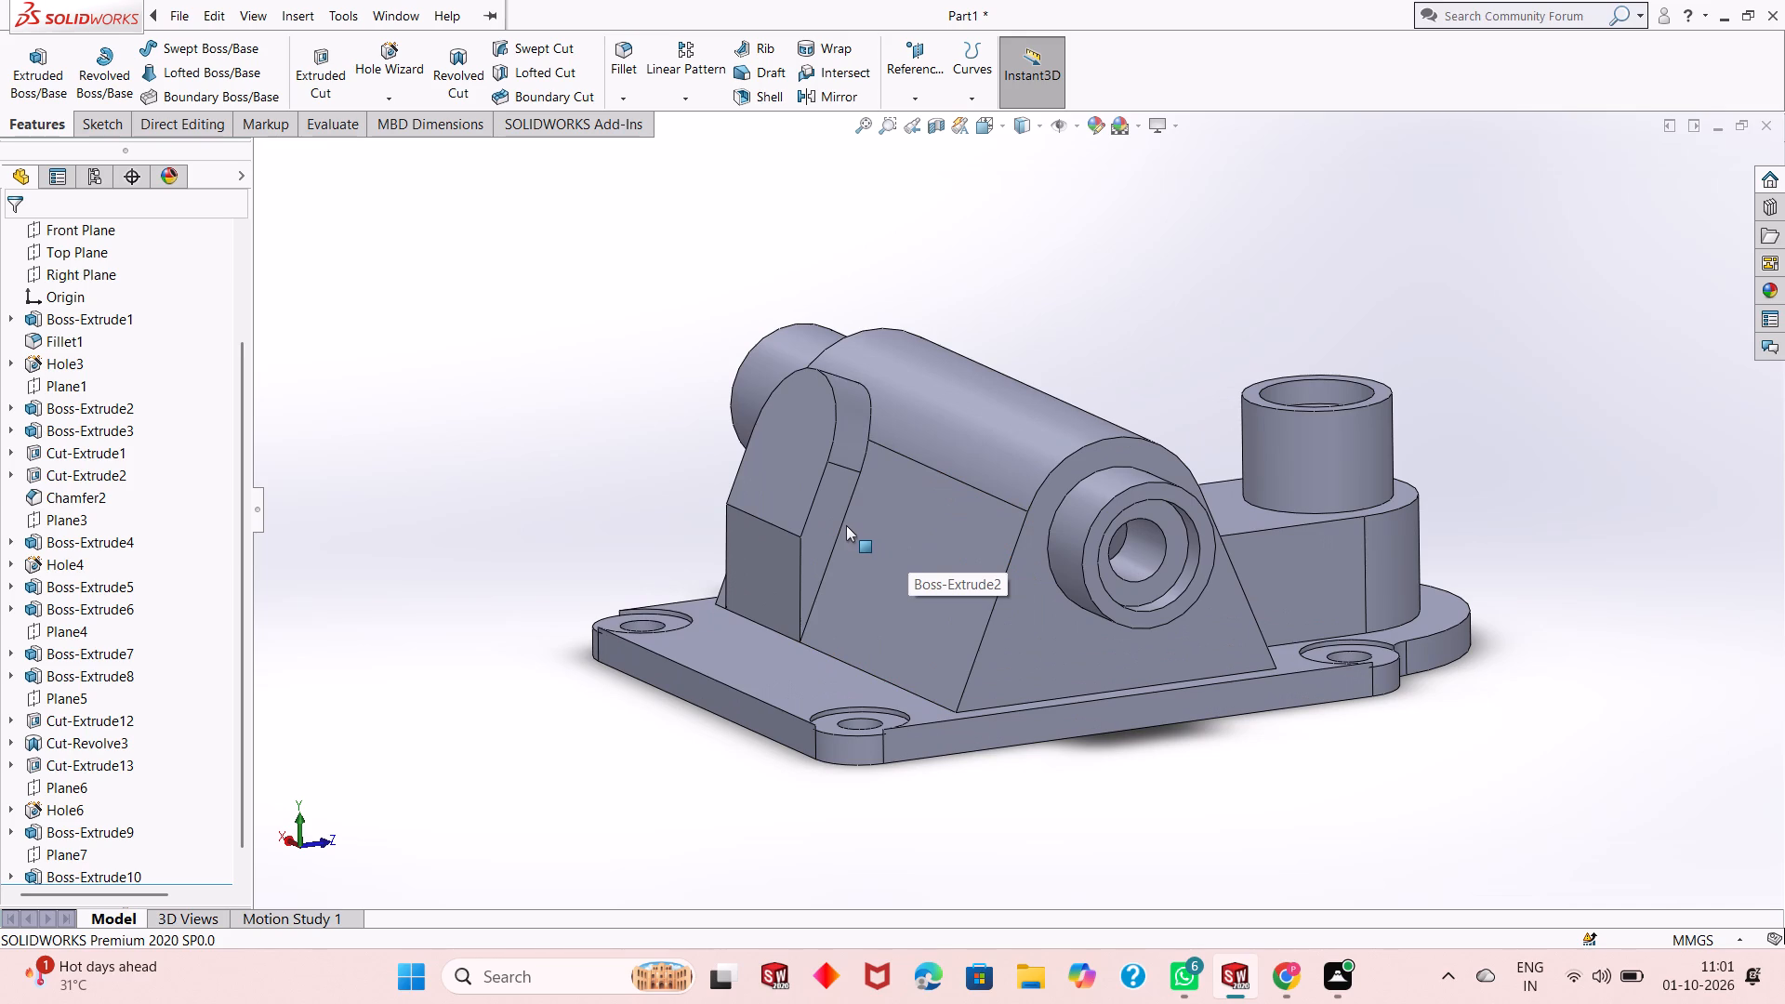
{"action": "scroll", "coordinate": [846, 527], "scroll_direction": "down", "scroll_amount": 2}
{"action": "scroll", "coordinate": [846, 527], "scroll_direction": "up", "scroll_amount": 5}
{"action": "middle_click_drag", "start_coordinate": [1380, 540], "coordinate": [1467, 443]}
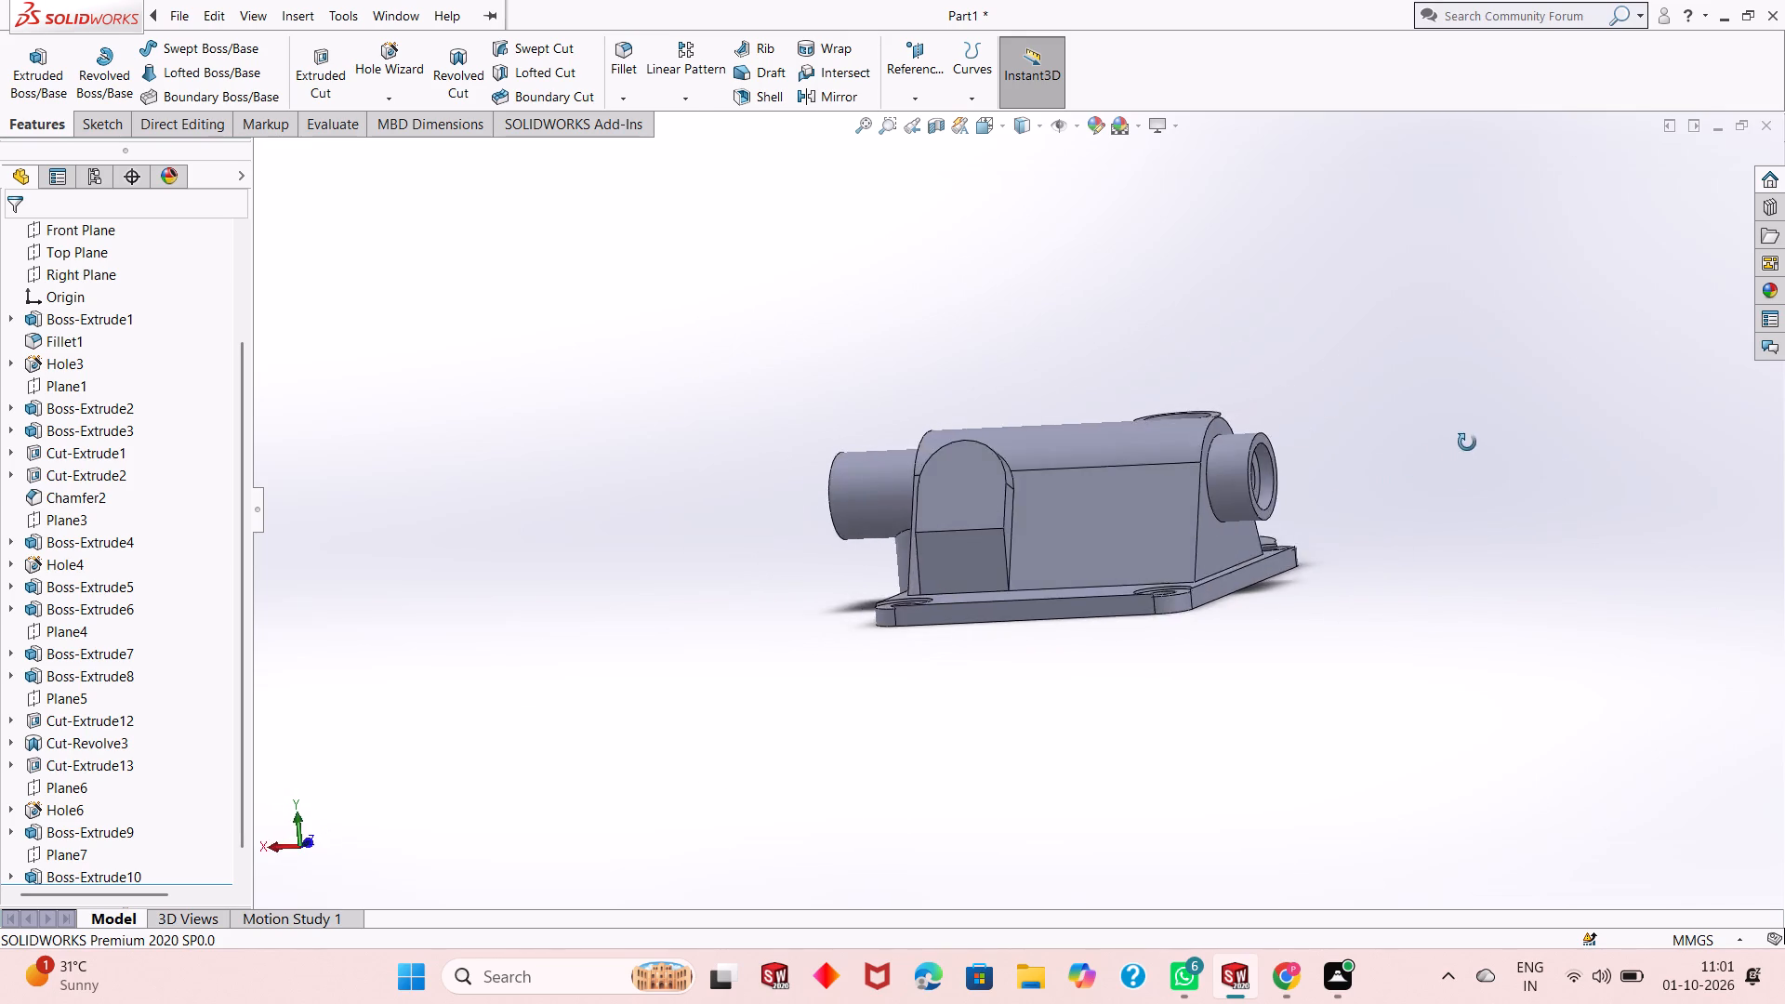
{"action": "middle_click_drag", "start_coordinate": [1467, 443], "coordinate": [1429, 504]}
{"action": "scroll", "coordinate": [928, 511], "scroll_direction": "down", "scroll_amount": 3}
{"action": "middle_click_drag", "start_coordinate": [1117, 563], "coordinate": [1061, 592]}
{"action": "scroll", "coordinate": [986, 553], "scroll_direction": "down", "scroll_amount": 2}
{"action": "middle_click_drag", "start_coordinate": [1018, 591], "coordinate": [1042, 595]}
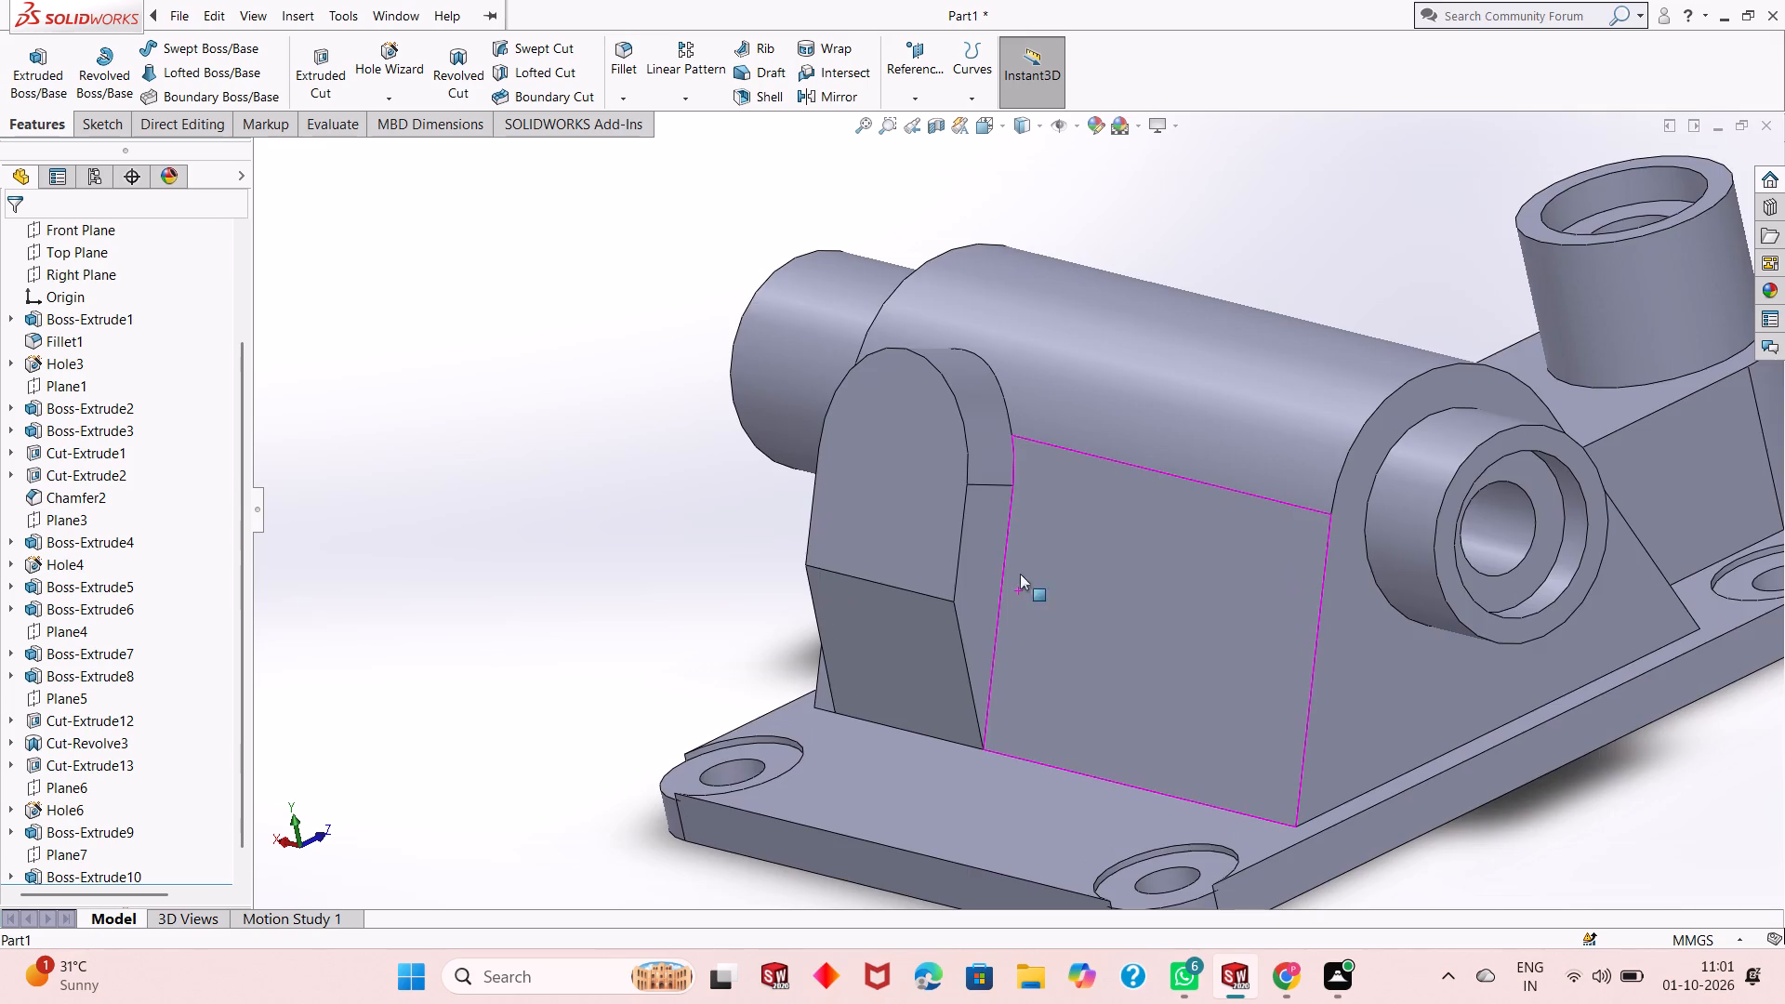
{"action": "scroll", "coordinate": [1008, 570], "scroll_direction": "up", "scroll_amount": 2}
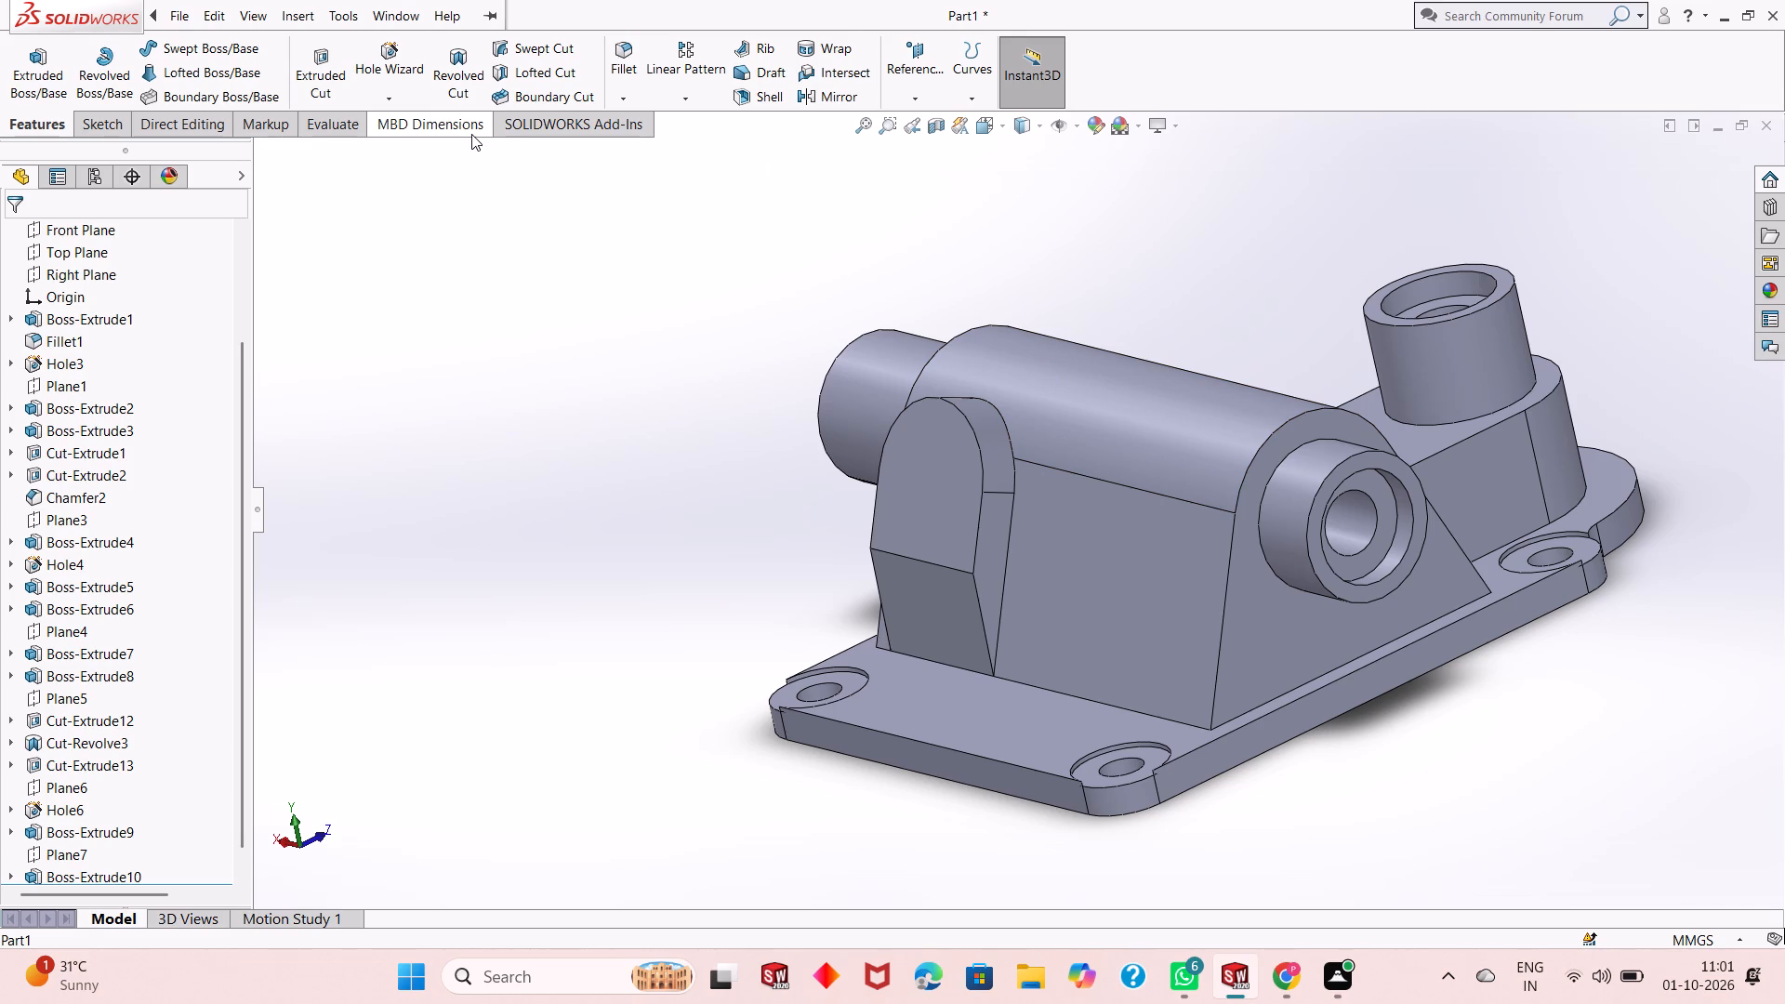
{"action": "scroll", "coordinate": [479, 126], "scroll_direction": "up", "scroll_amount": 1}
{"action": "scroll", "coordinate": [479, 125], "scroll_direction": "down", "scroll_amount": 1}
{"action": "scroll", "coordinate": [1116, 413], "scroll_direction": "down", "scroll_amount": 2}
{"action": "key", "text": "Escape"}
{"action": "key", "text": "Escape"}
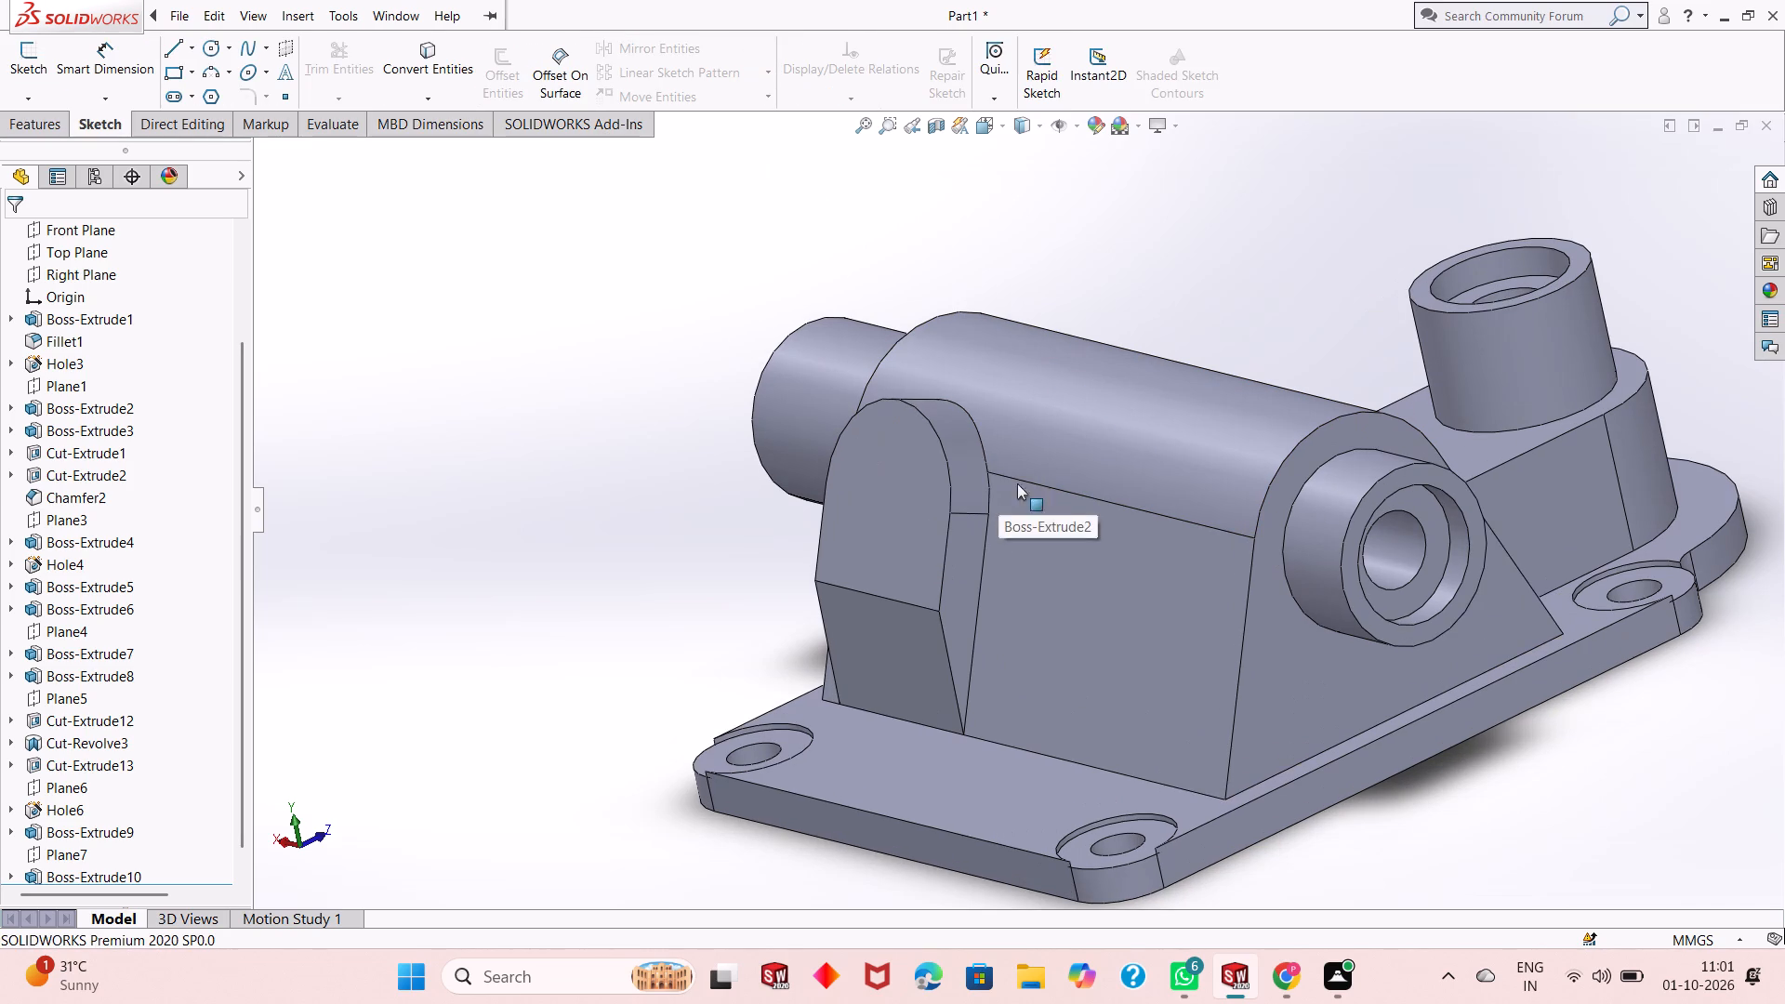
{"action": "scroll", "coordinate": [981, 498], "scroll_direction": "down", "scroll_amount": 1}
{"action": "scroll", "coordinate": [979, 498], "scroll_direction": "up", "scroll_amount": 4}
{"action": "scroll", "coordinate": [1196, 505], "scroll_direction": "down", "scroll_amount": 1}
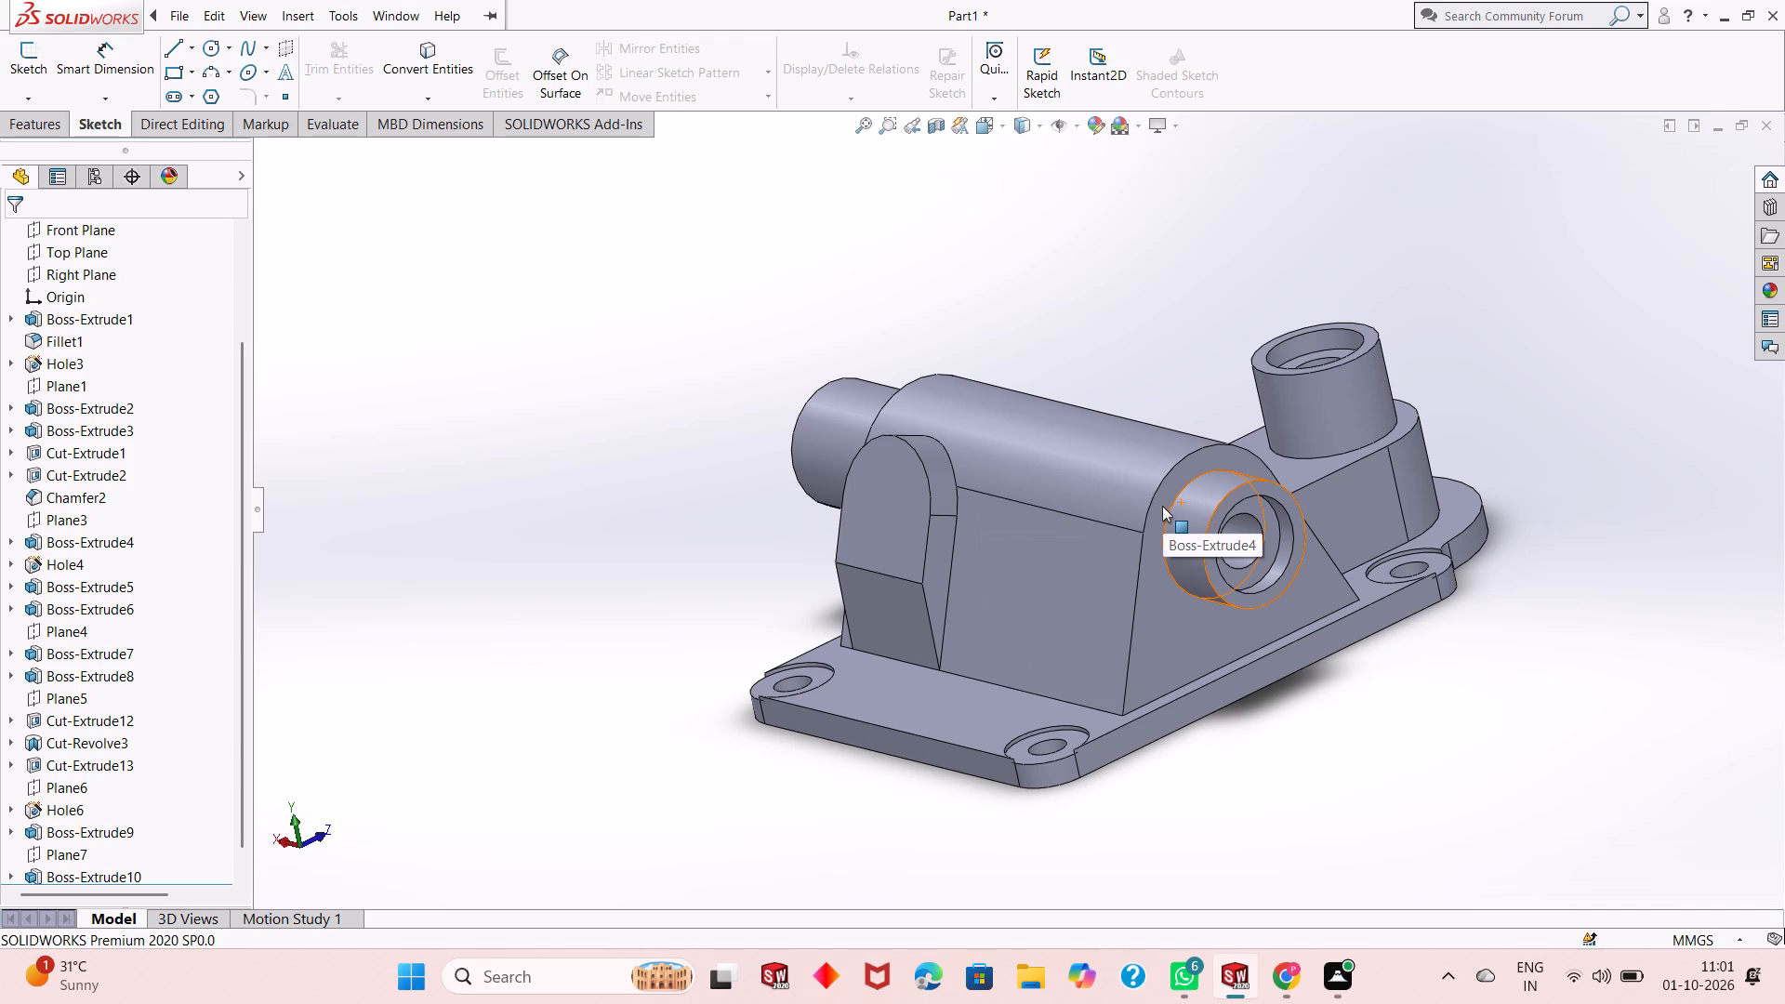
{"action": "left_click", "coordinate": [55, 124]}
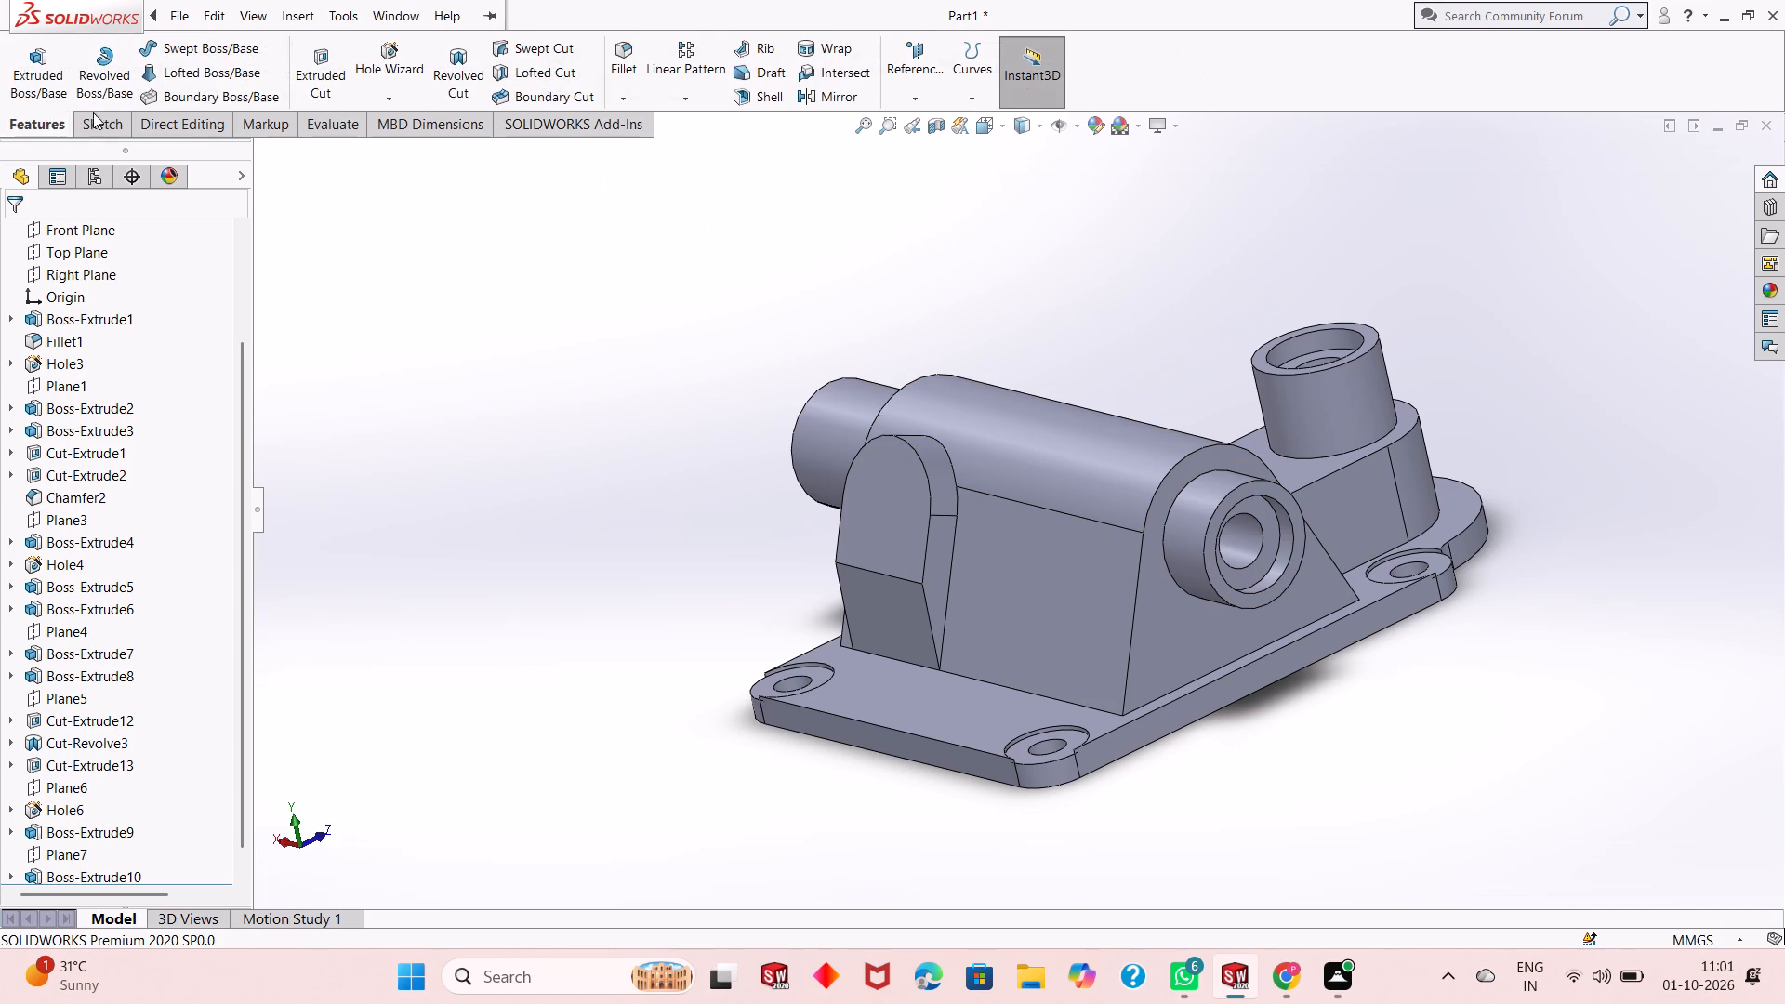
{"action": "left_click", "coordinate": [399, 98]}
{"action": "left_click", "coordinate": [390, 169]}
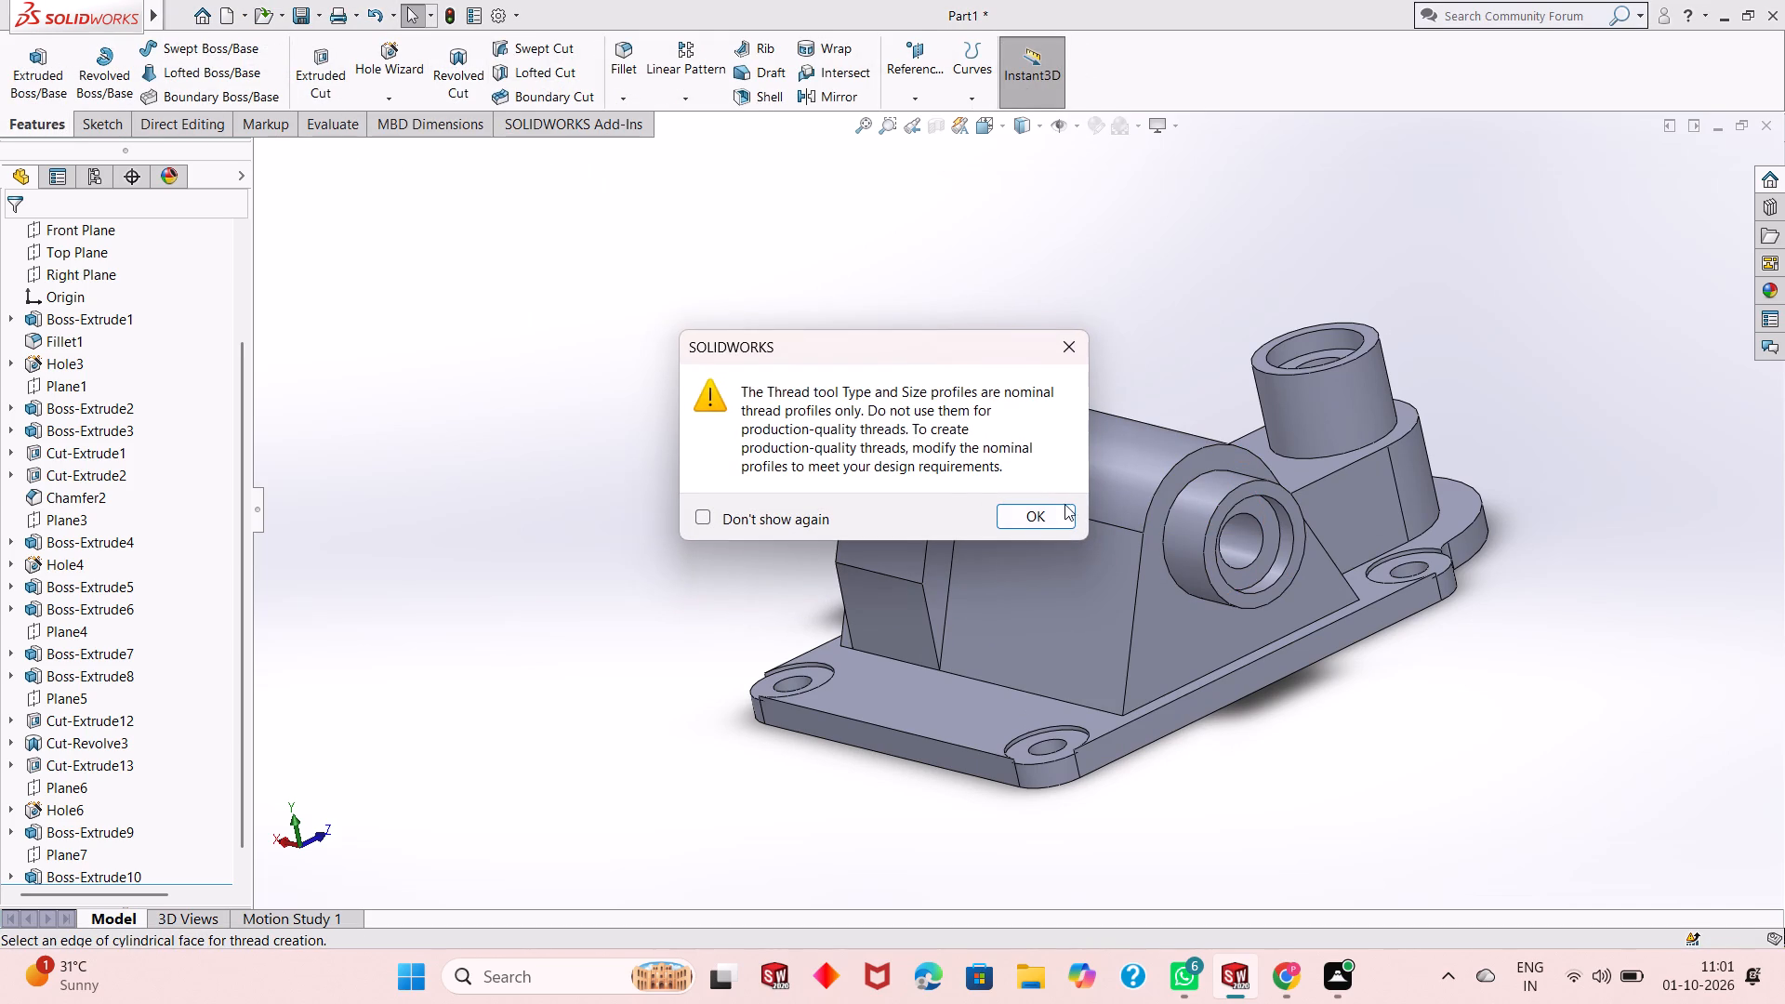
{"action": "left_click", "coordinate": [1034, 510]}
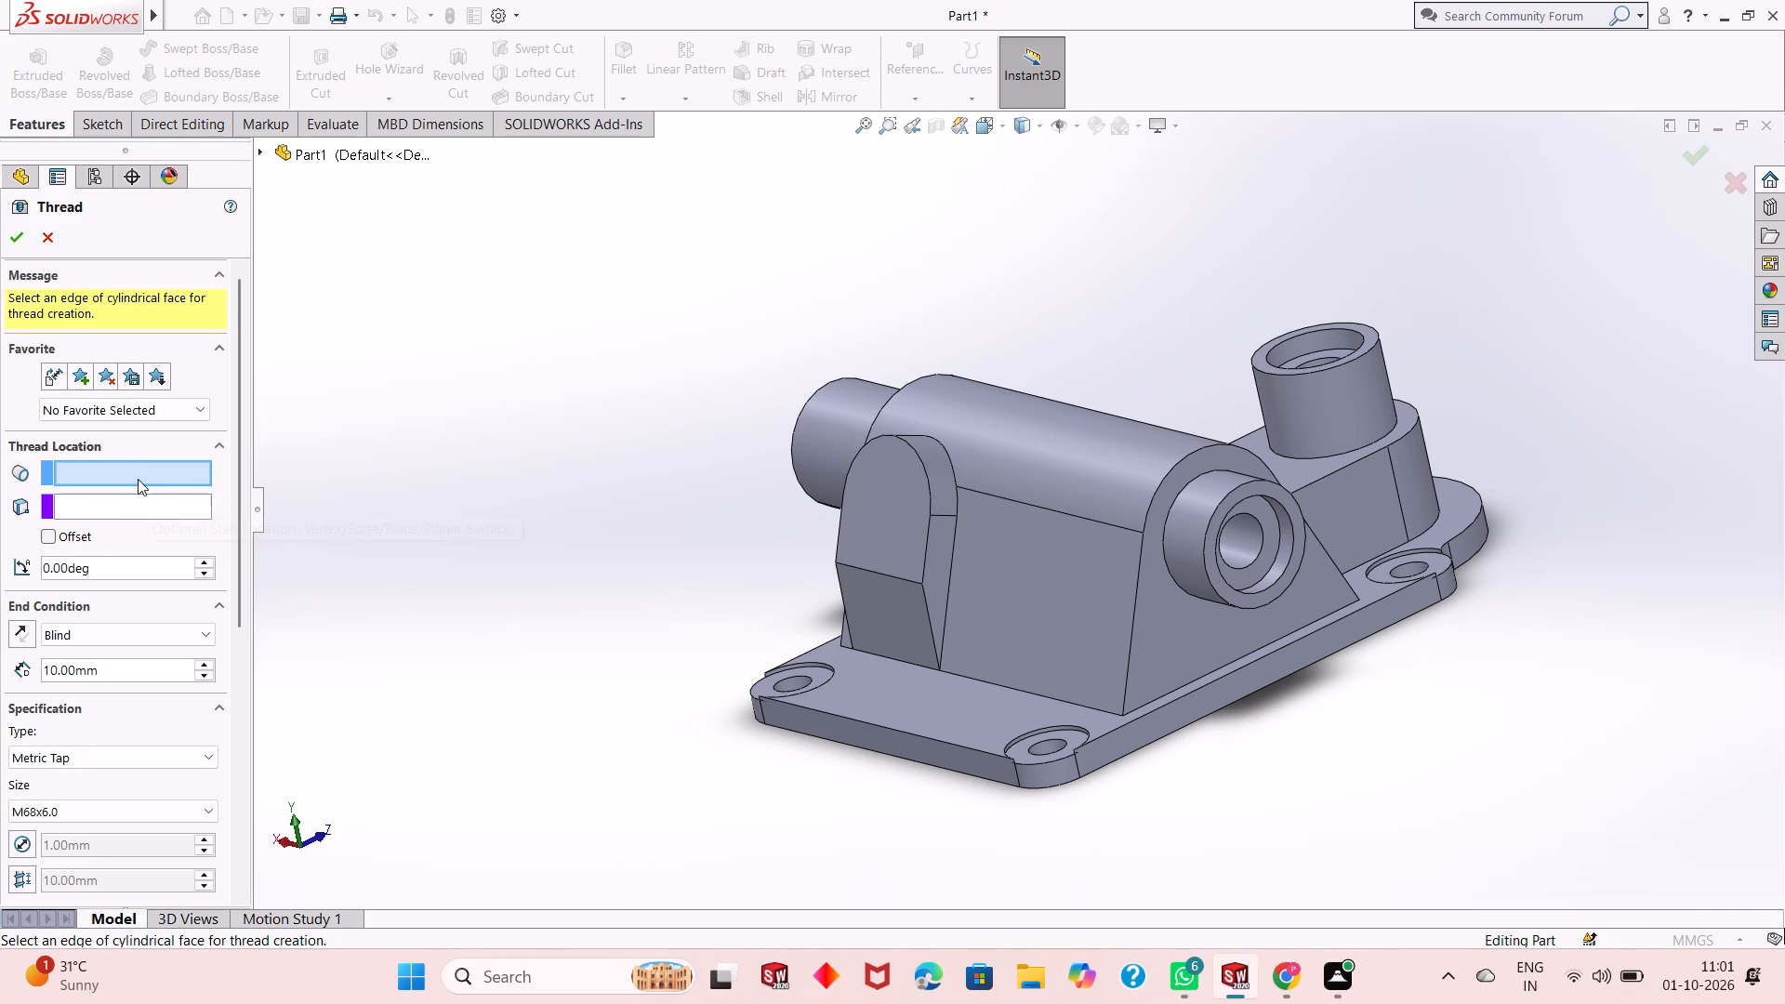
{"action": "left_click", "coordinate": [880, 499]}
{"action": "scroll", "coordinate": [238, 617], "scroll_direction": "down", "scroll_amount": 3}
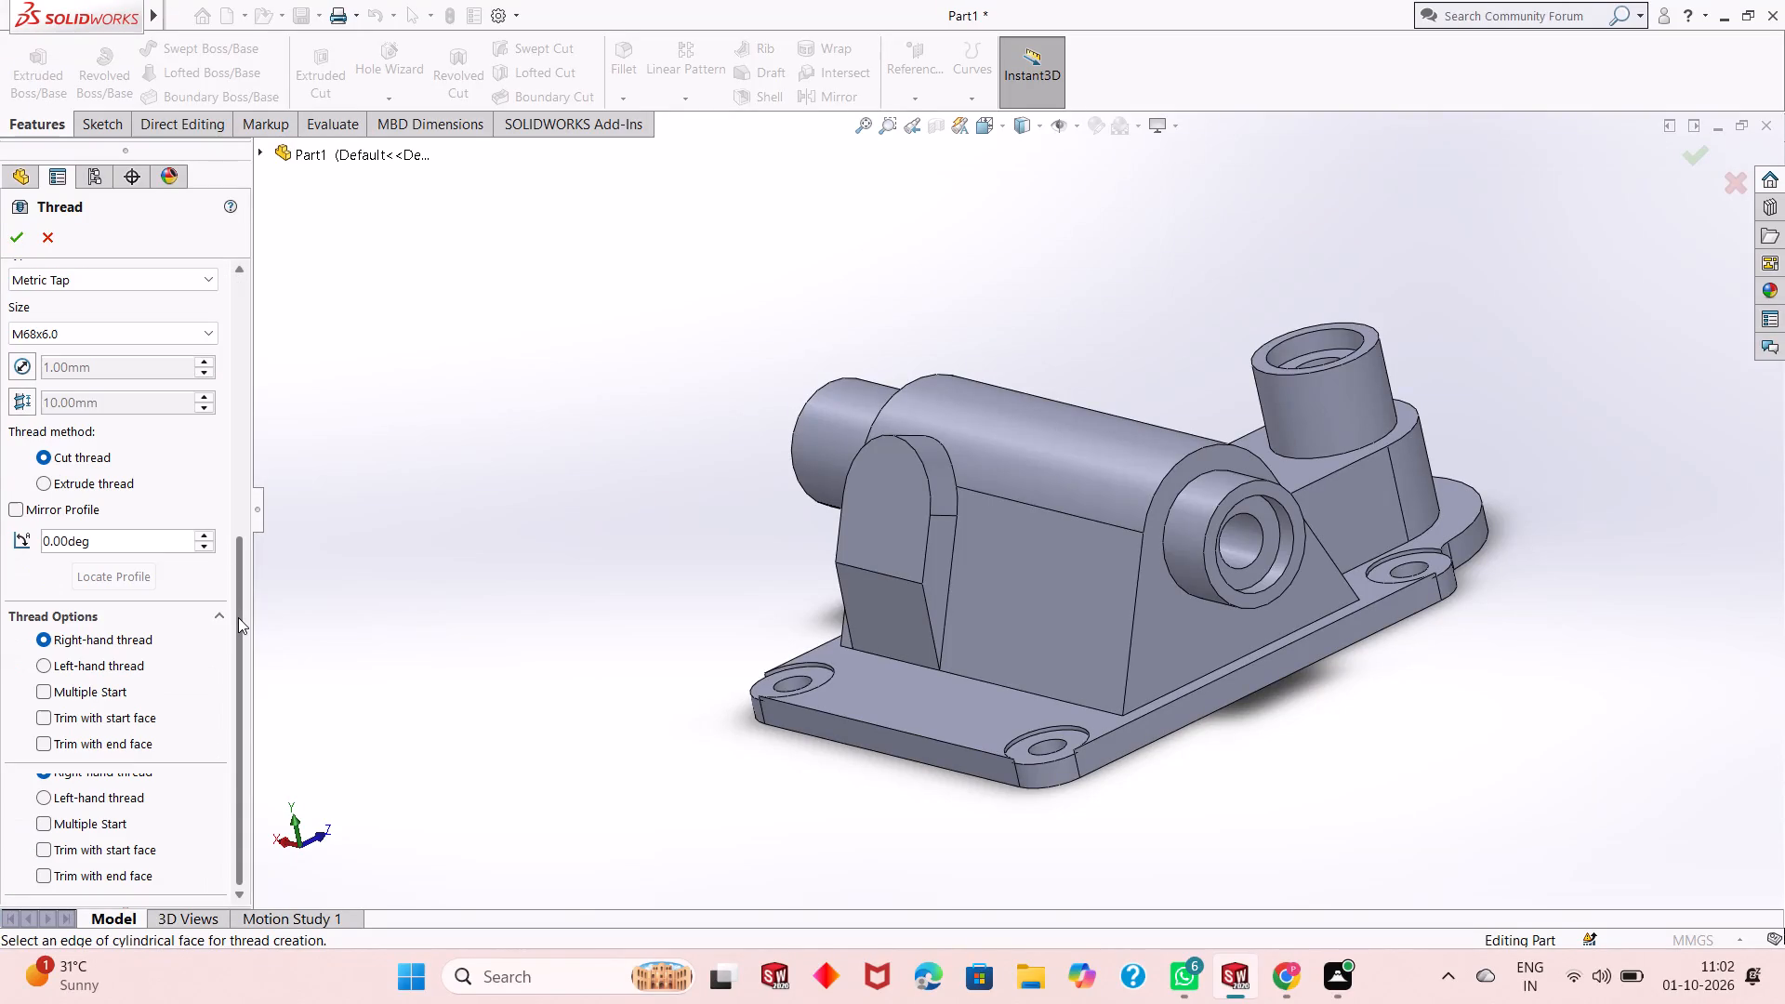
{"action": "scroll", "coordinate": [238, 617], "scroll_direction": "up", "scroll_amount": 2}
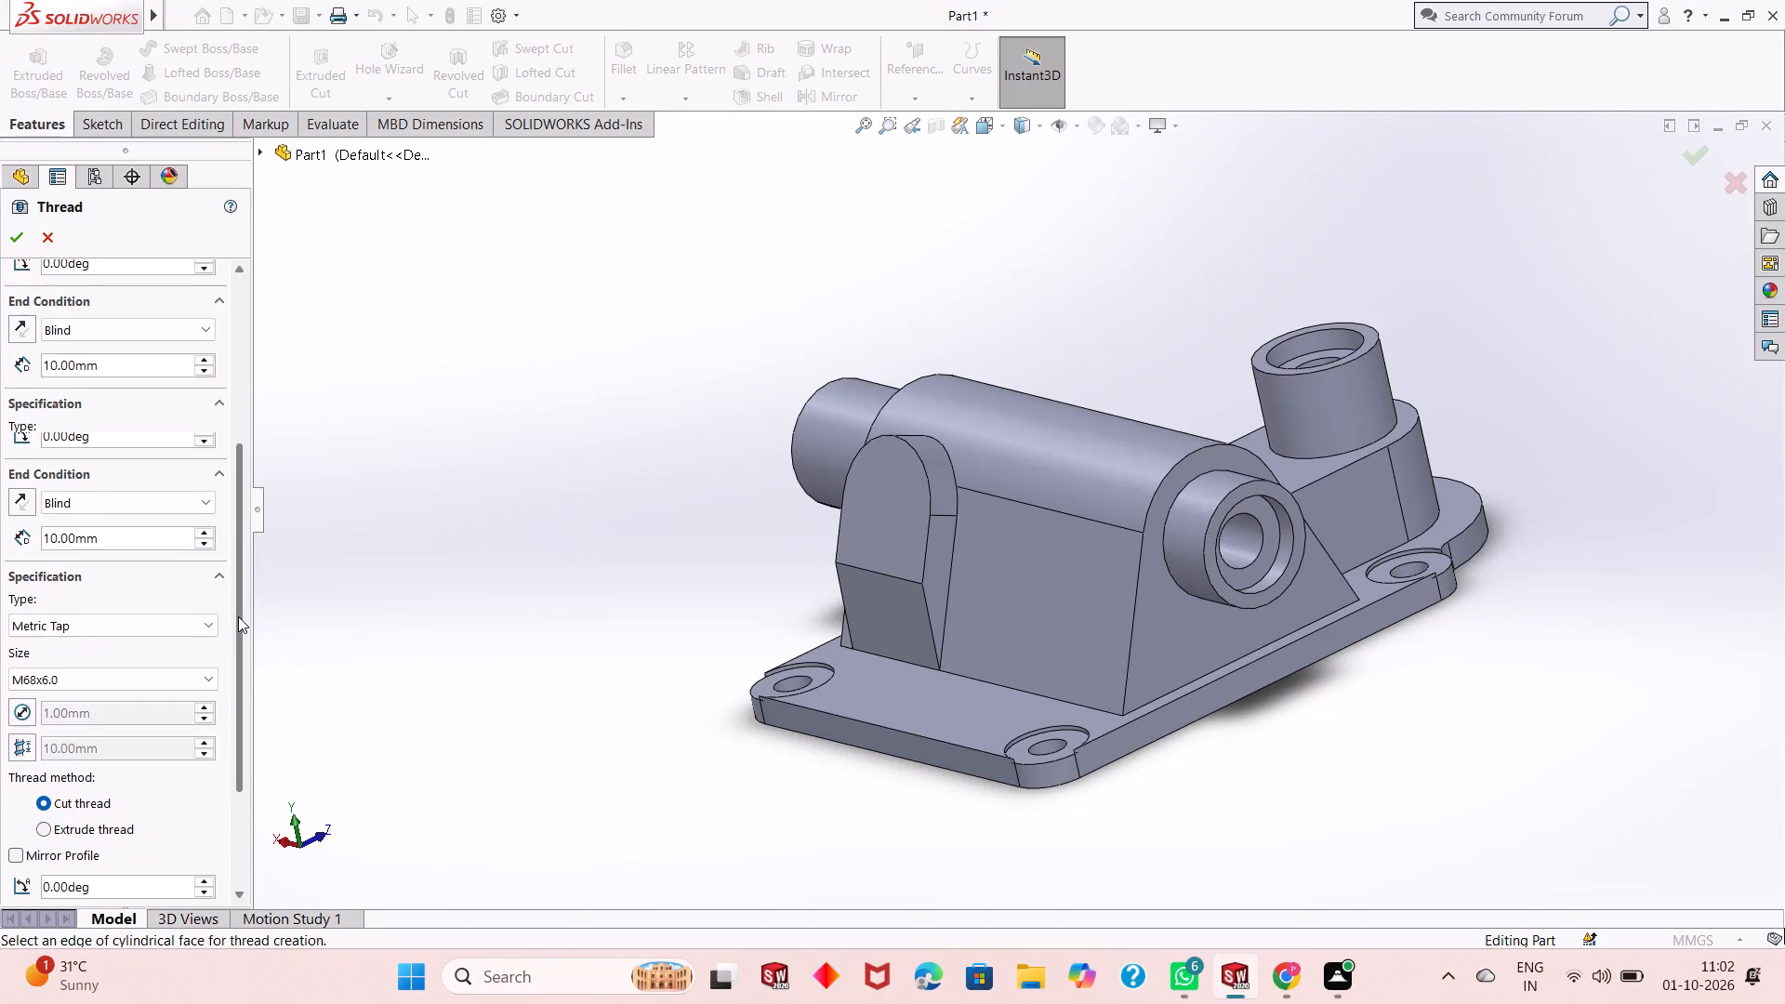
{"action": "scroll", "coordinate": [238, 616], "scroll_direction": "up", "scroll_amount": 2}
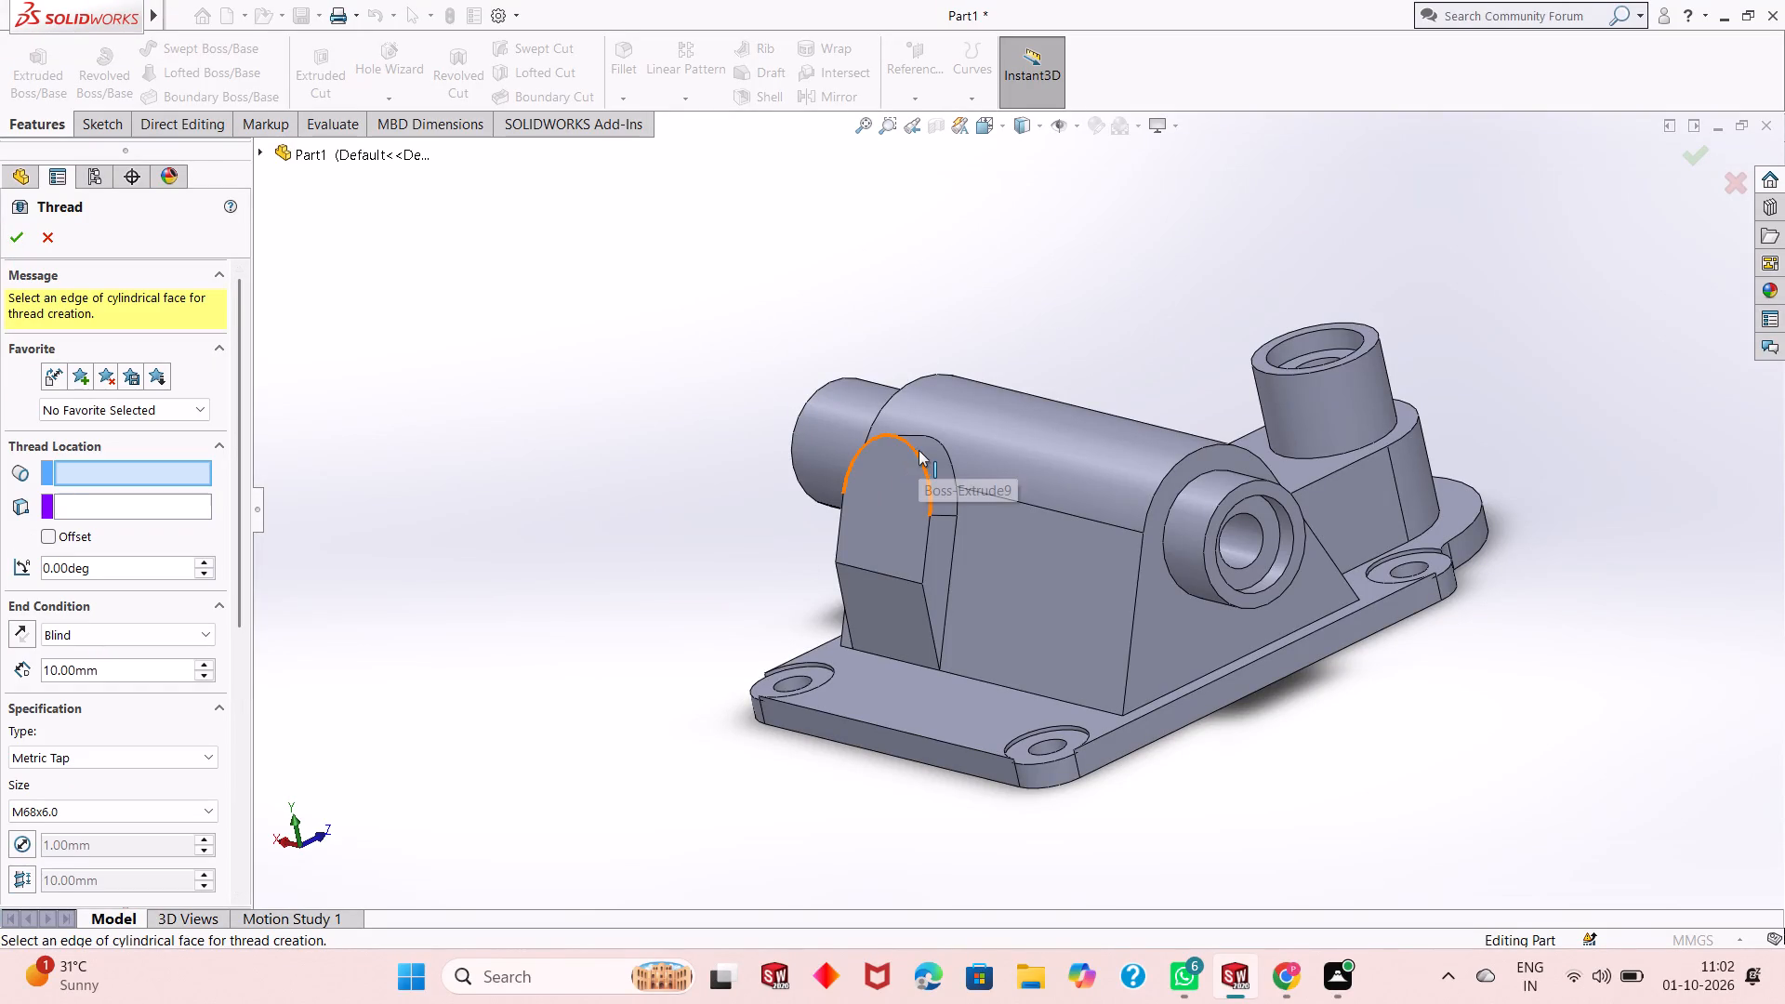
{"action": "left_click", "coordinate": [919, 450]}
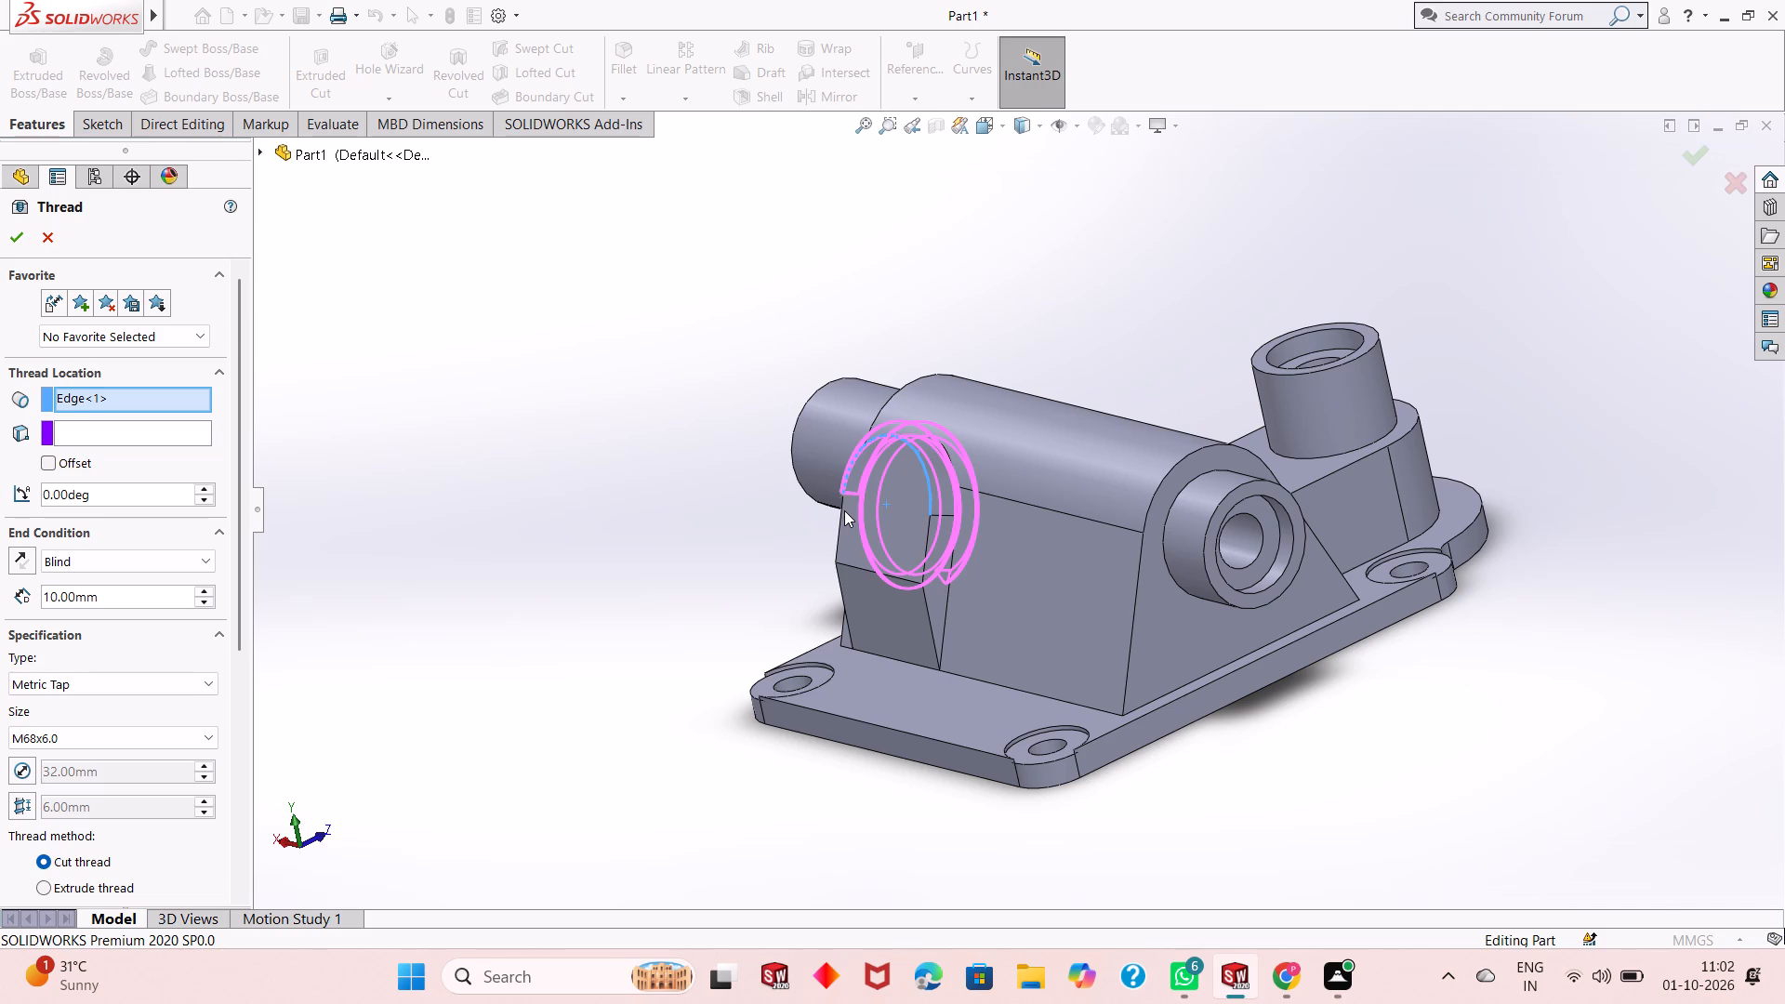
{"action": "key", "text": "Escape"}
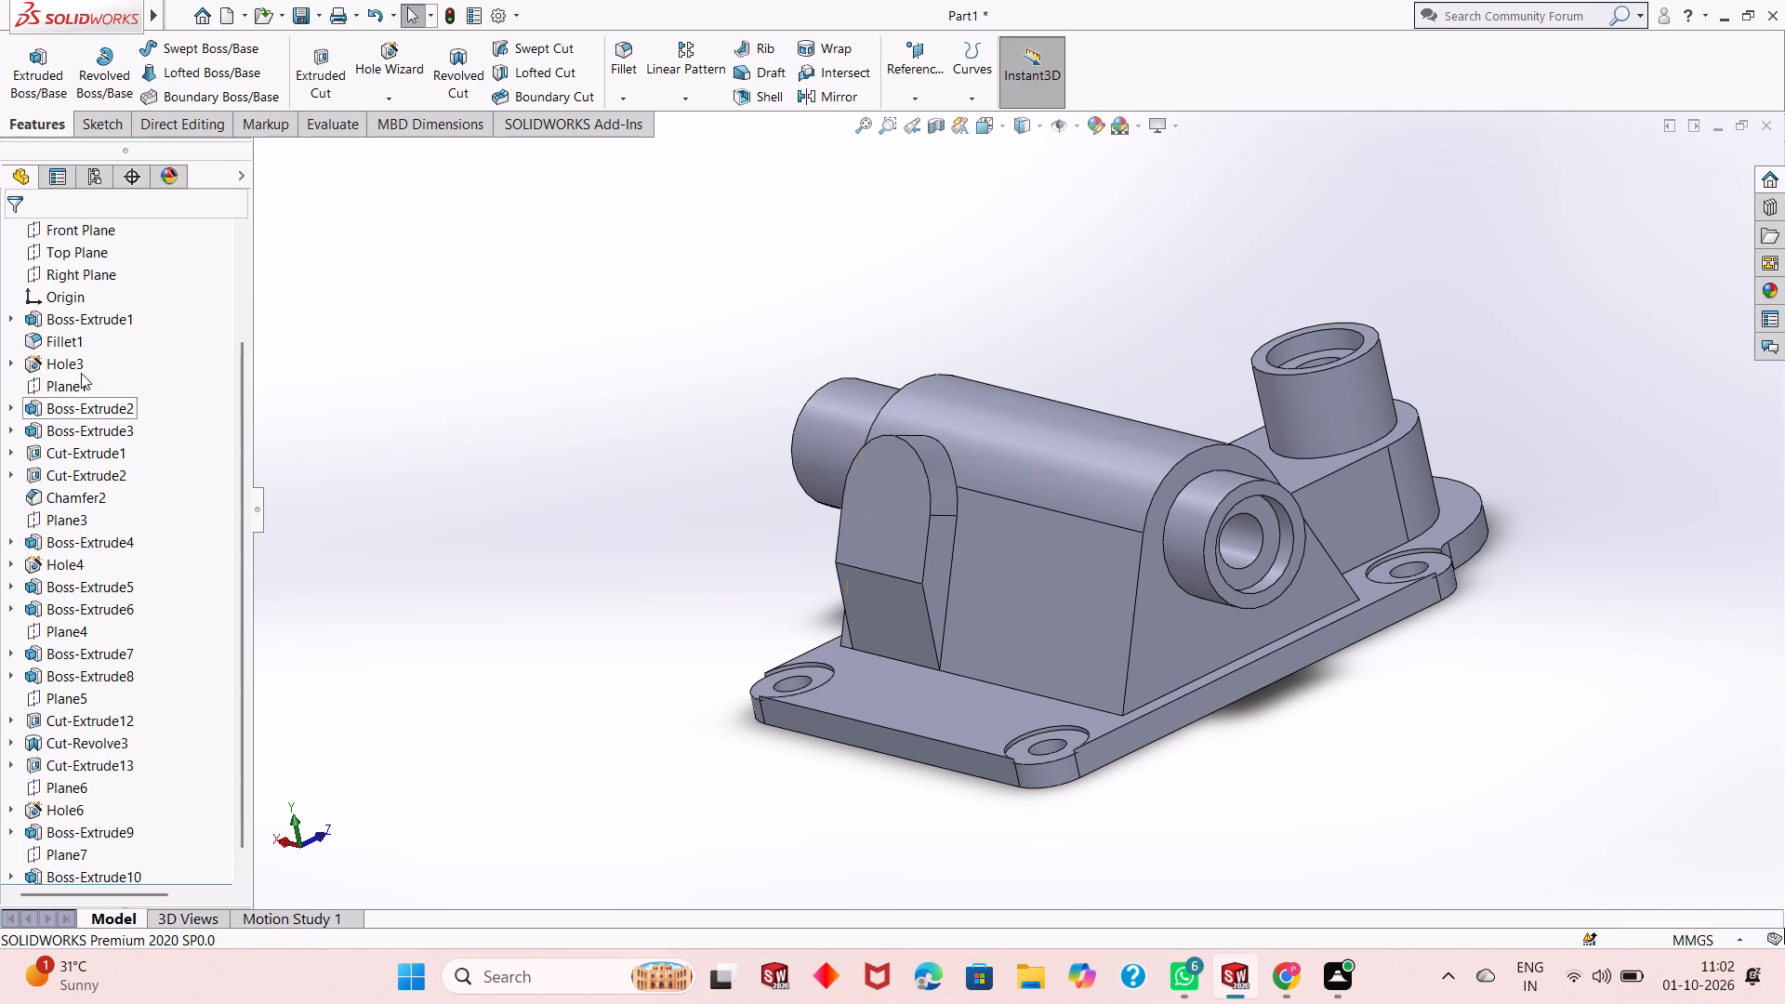
Start a Thread feature and set its Metric Tap size to M22x1.5.
{"action": "left_click", "coordinate": [392, 95]}
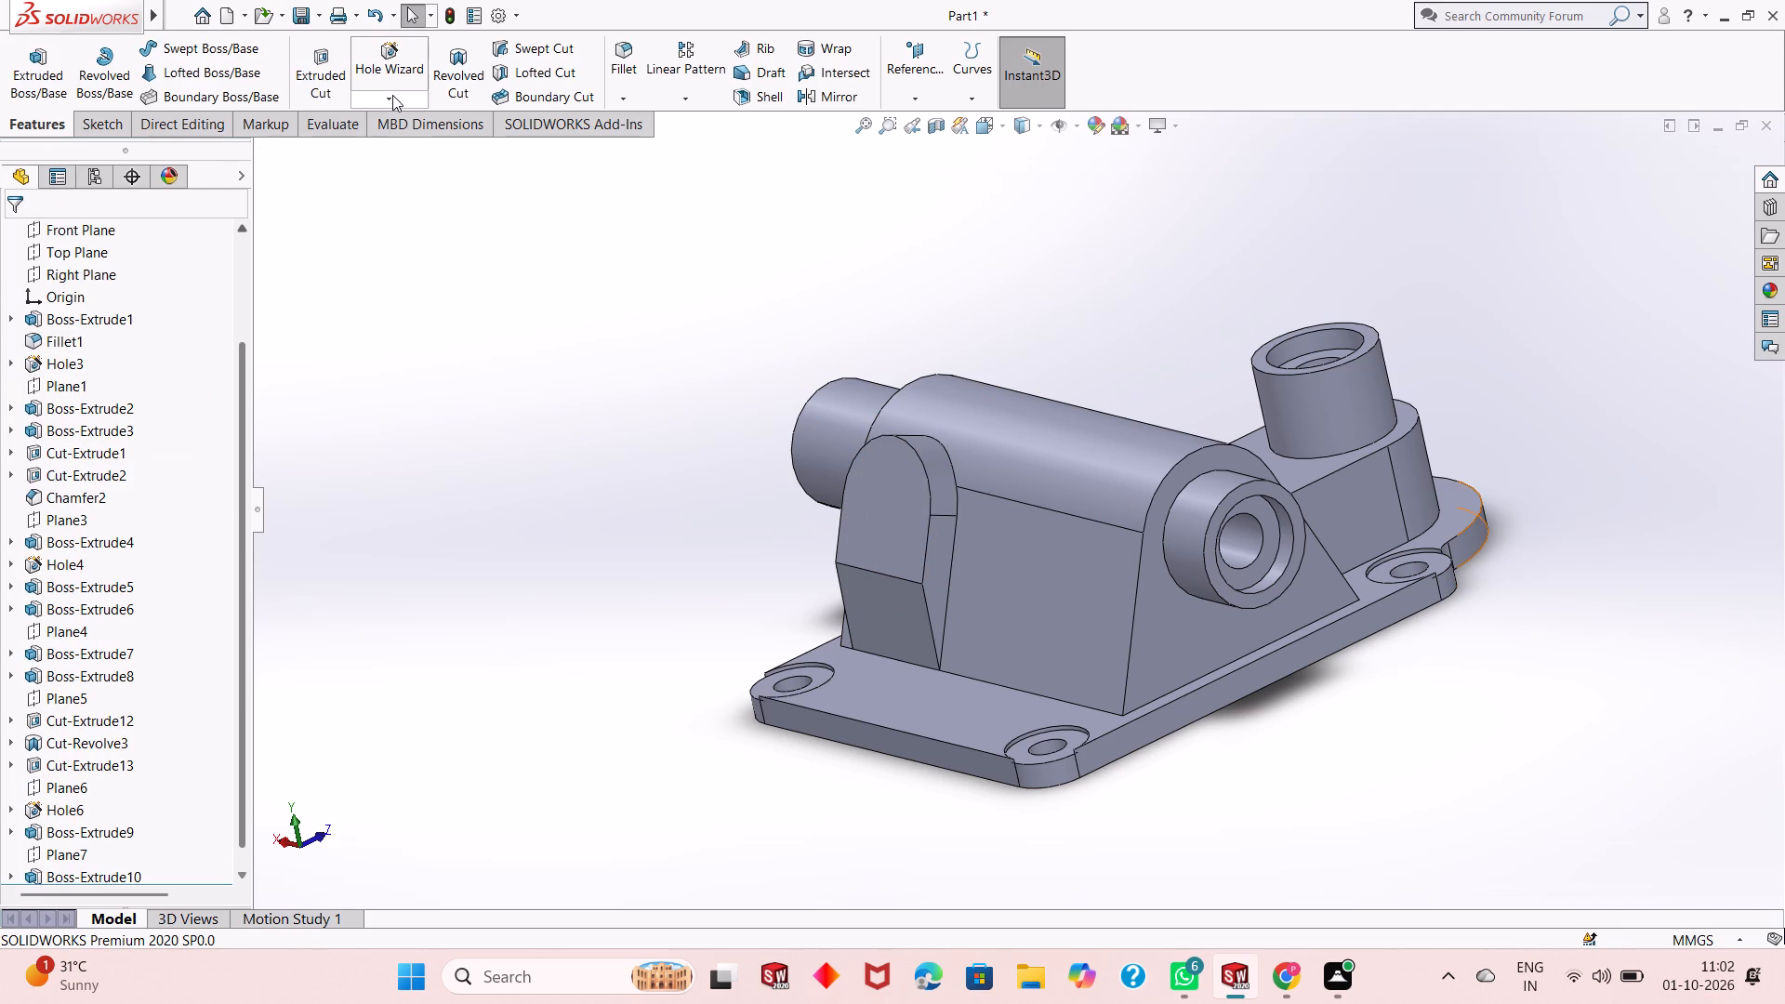
{"action": "left_click", "coordinate": [422, 165]}
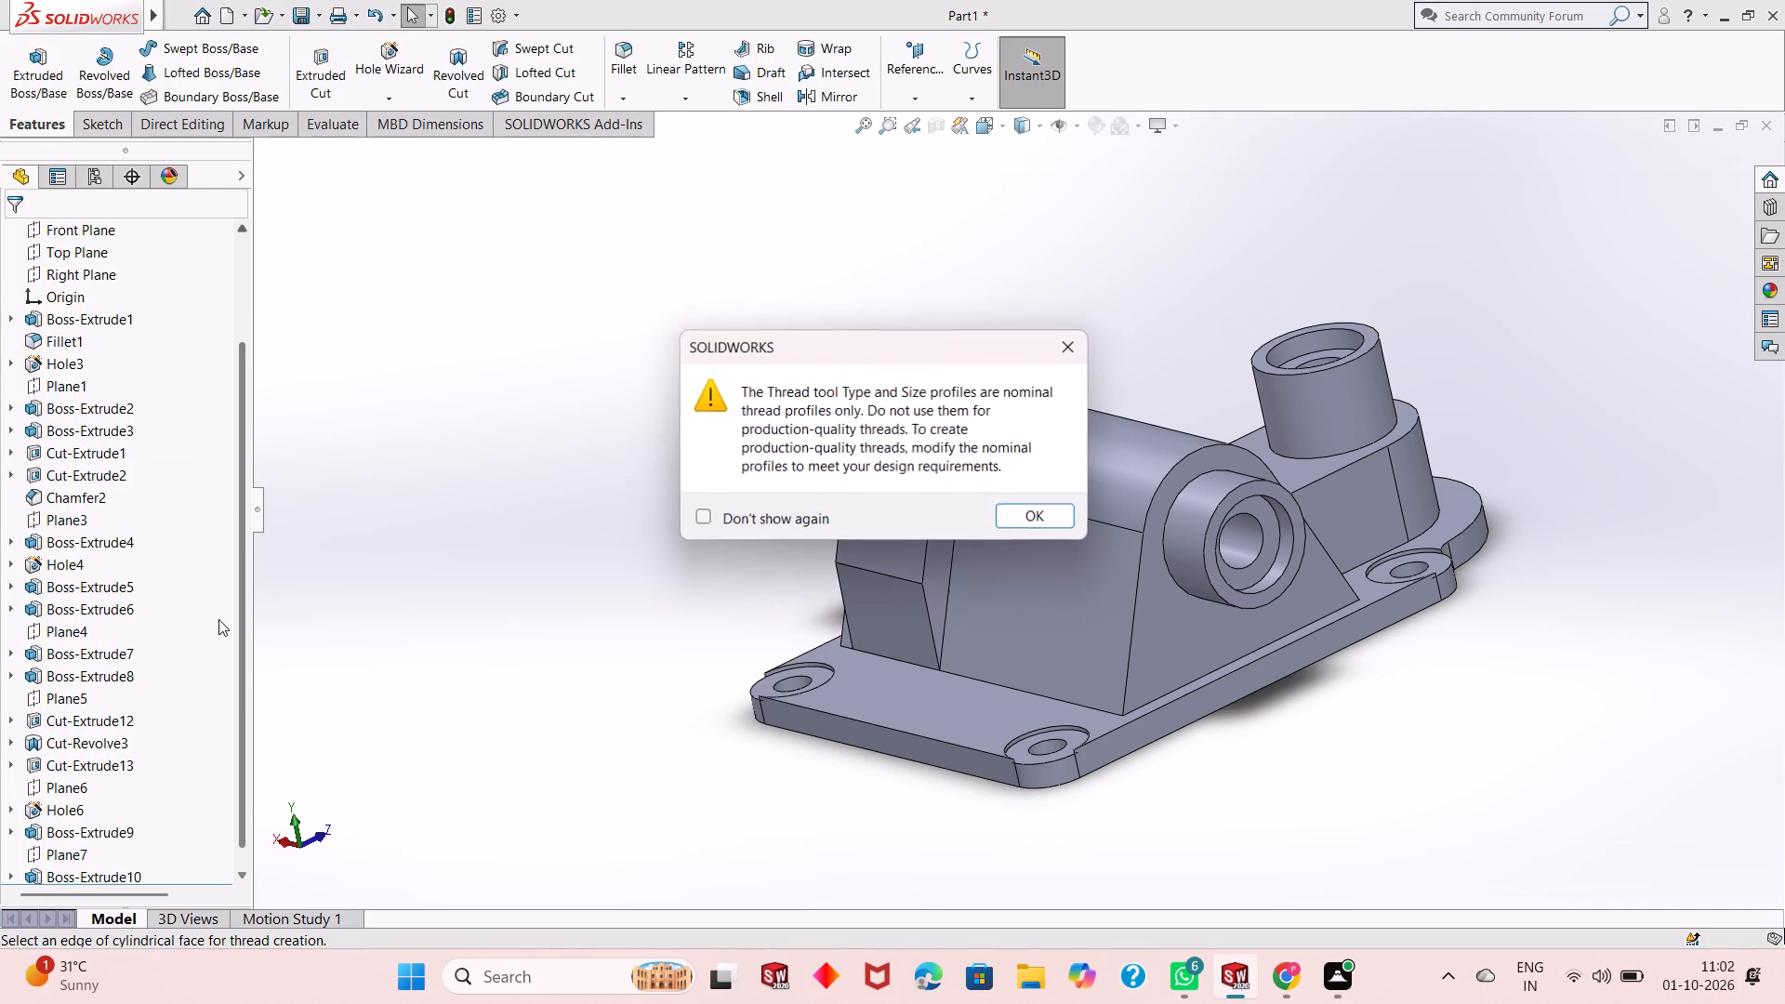
{"action": "left_click", "coordinate": [1048, 513]}
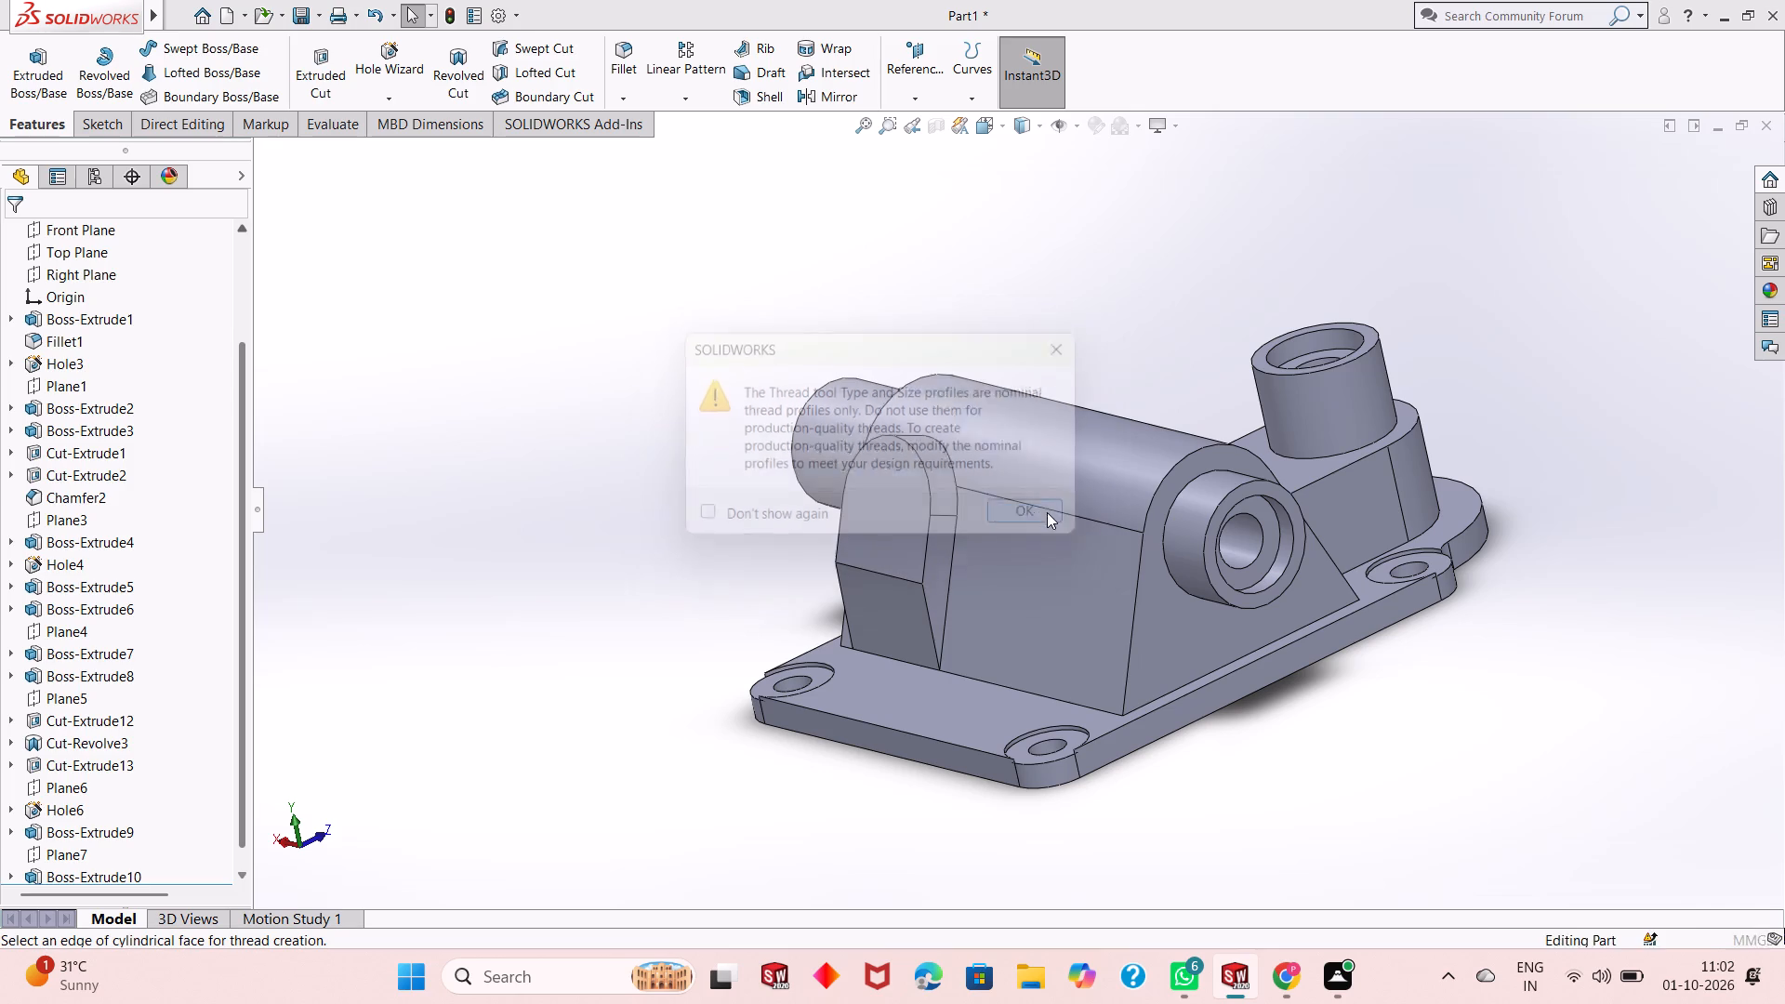
{"action": "scroll", "coordinate": [244, 697], "scroll_direction": "down", "scroll_amount": 4}
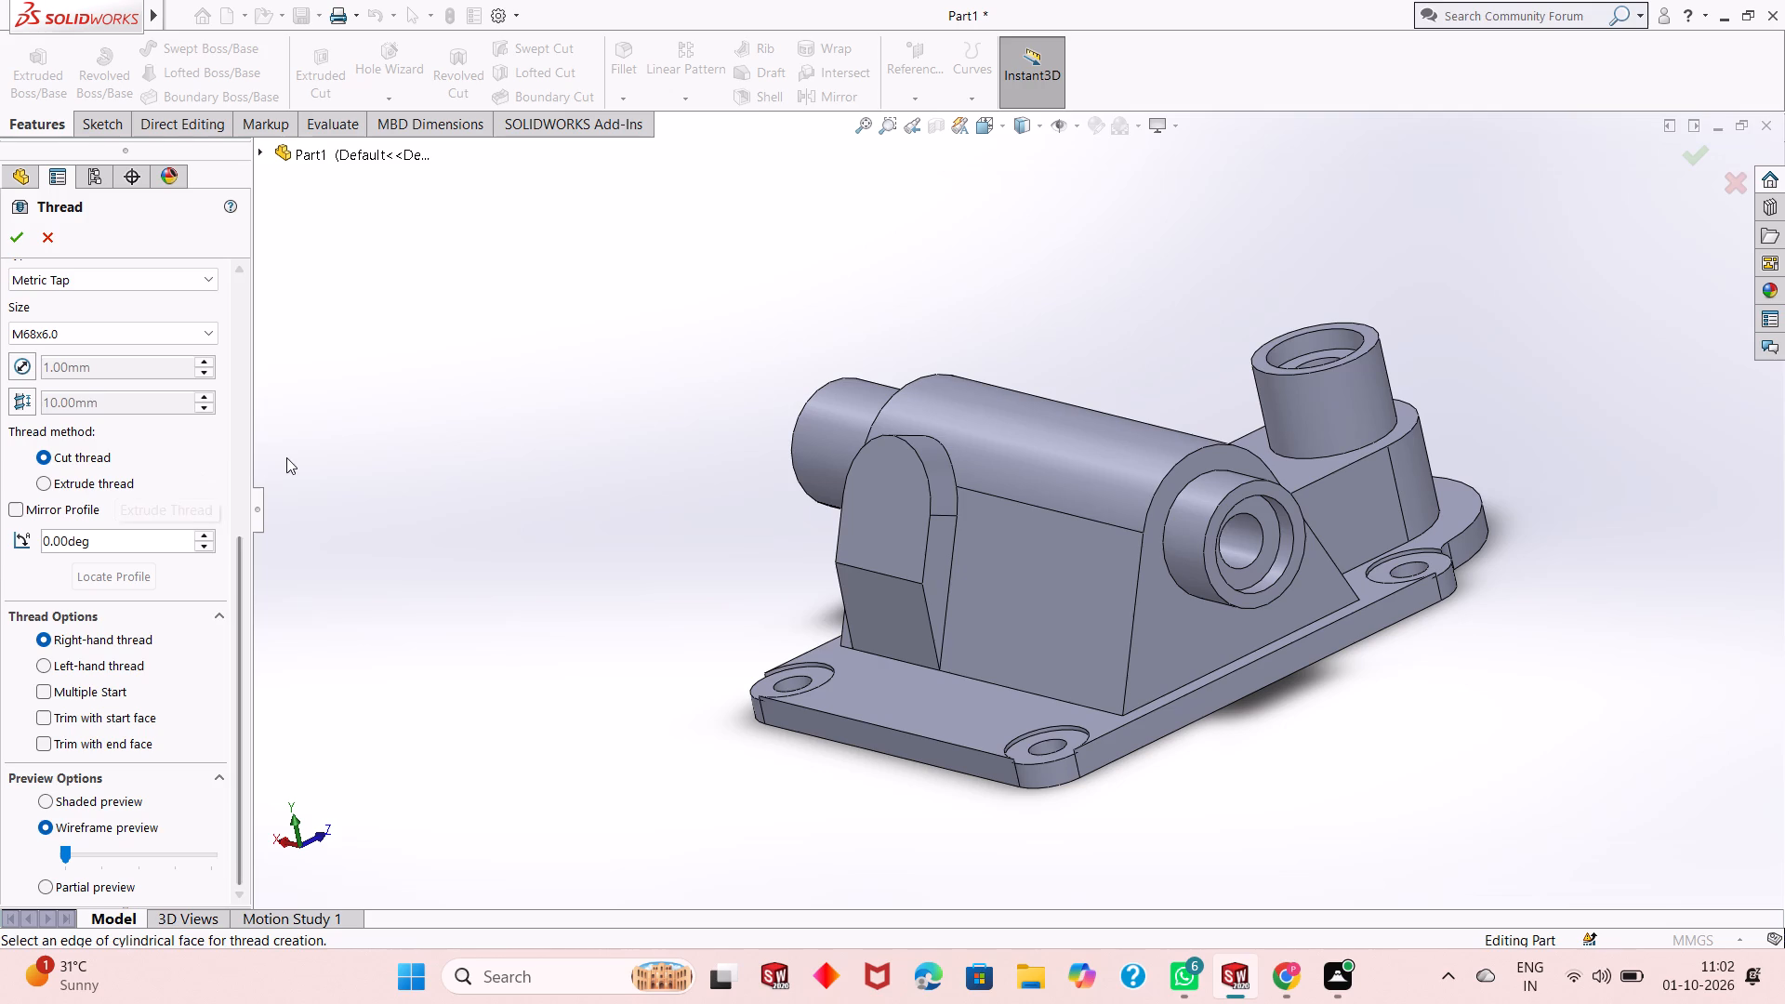
{"action": "scroll", "coordinate": [239, 462], "scroll_direction": "up", "scroll_amount": 4}
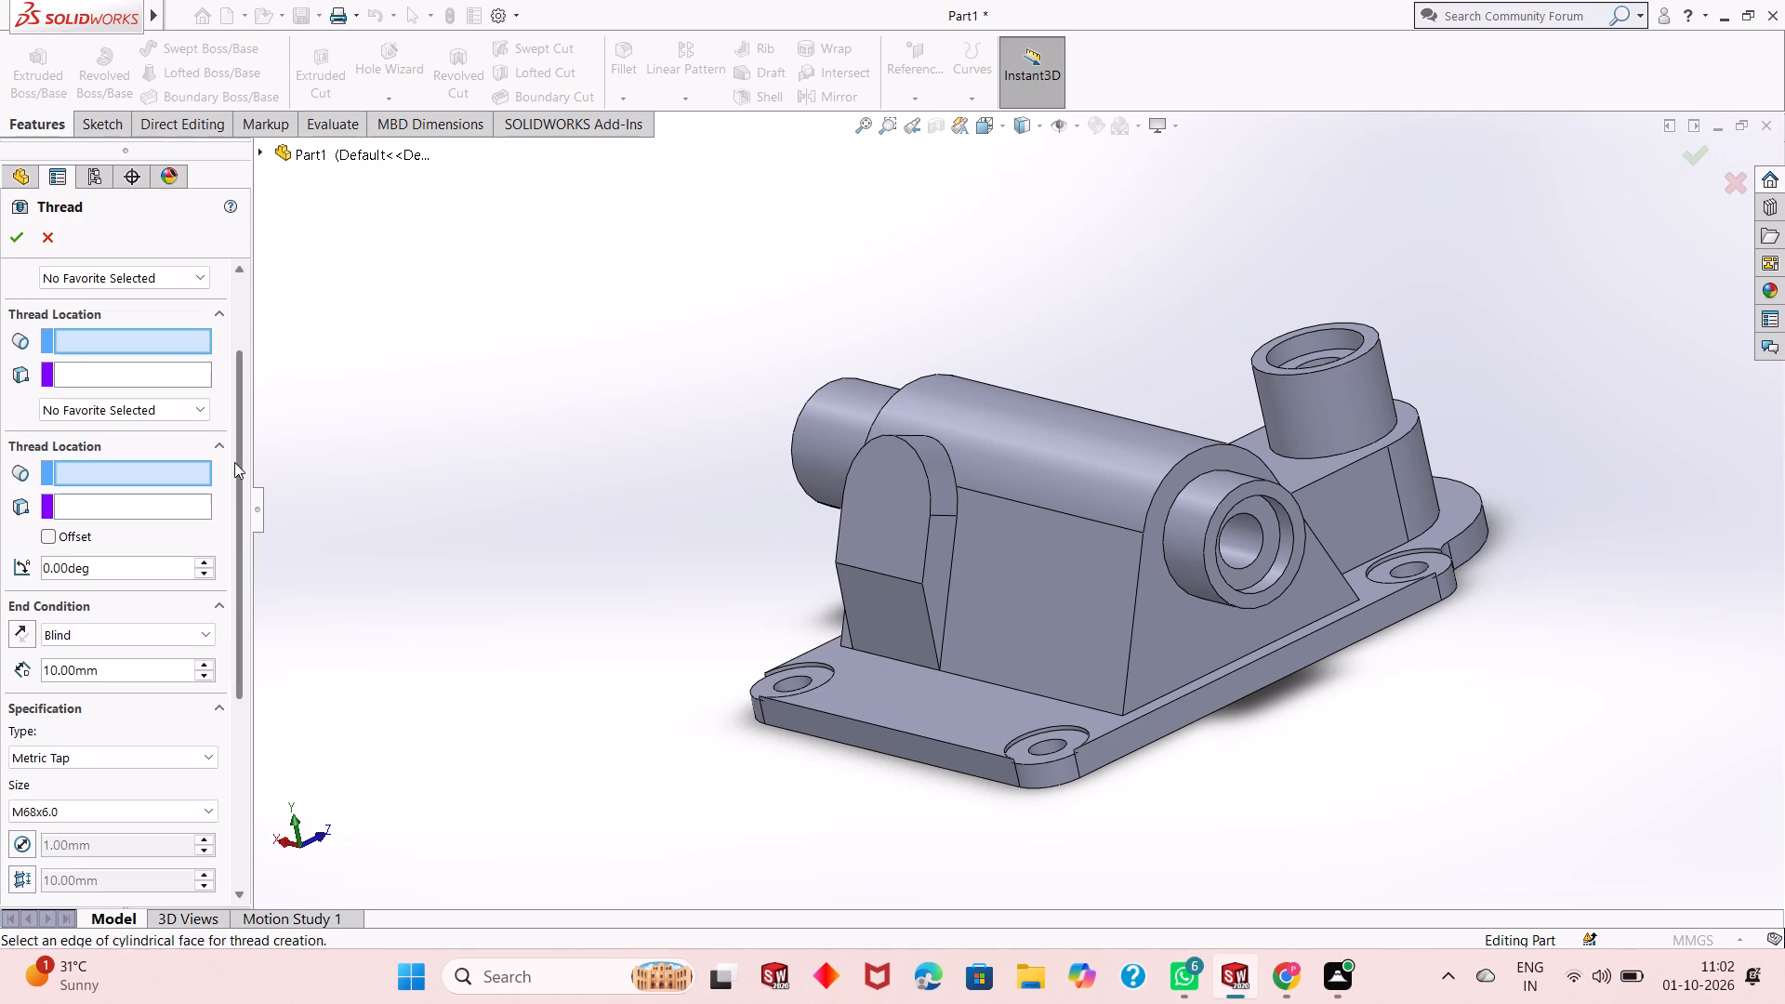
{"action": "scroll", "coordinate": [234, 462], "scroll_direction": "down", "scroll_amount": 1}
{"action": "scroll", "coordinate": [1184, 551], "scroll_direction": "down", "scroll_amount": 2}
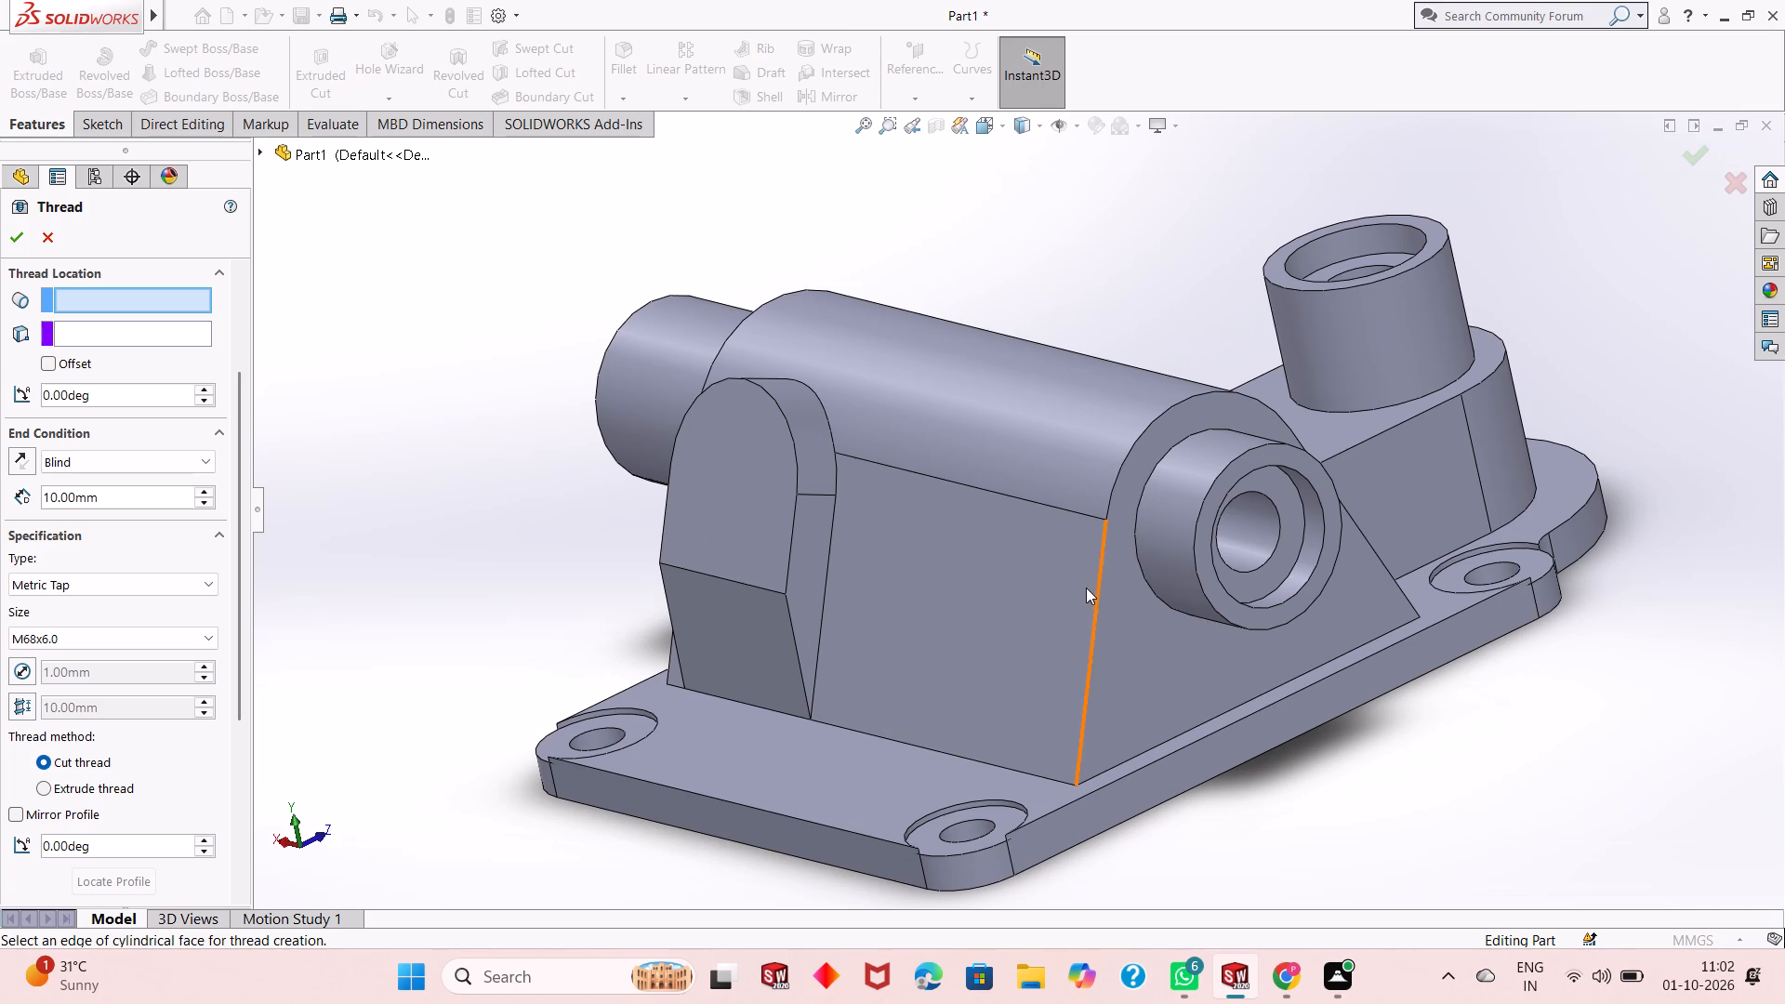
{"action": "middle_click_drag", "start_coordinate": [1086, 594], "coordinate": [1147, 559]}
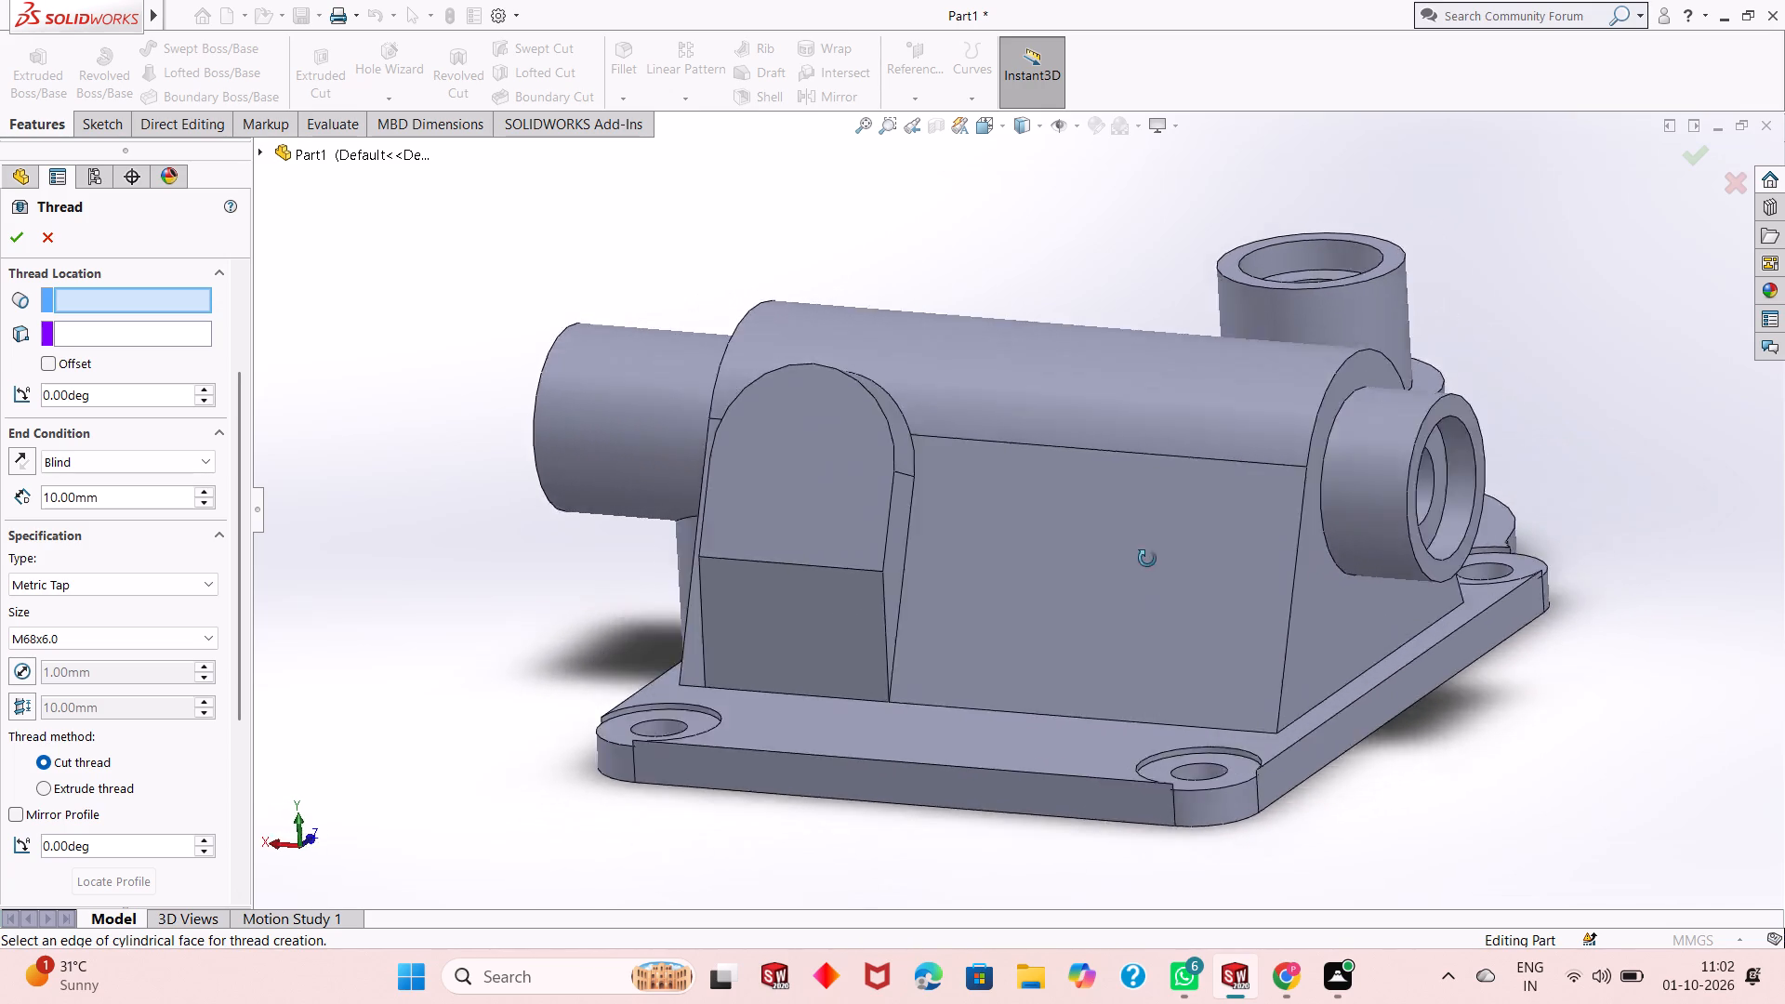
{"action": "middle_click_drag", "start_coordinate": [1147, 559], "coordinate": [1244, 583]}
{"action": "middle_click_drag", "start_coordinate": [1243, 585], "coordinate": [1135, 539]}
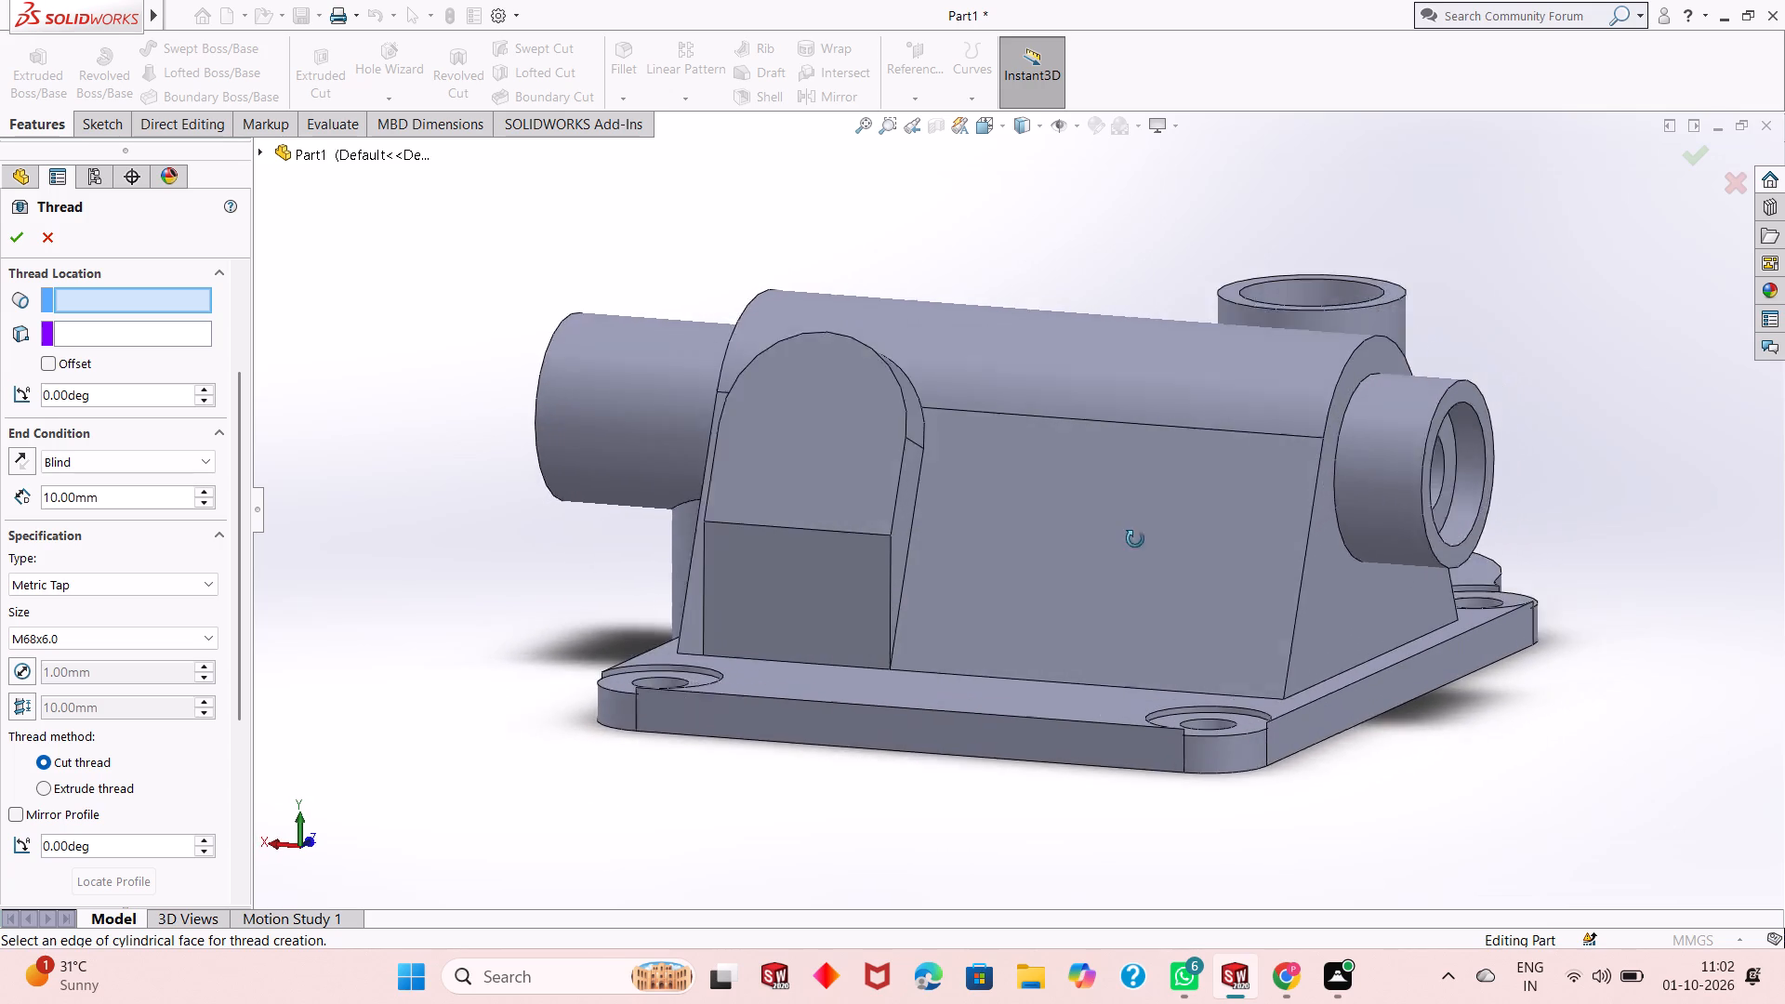
{"action": "middle_click_drag", "start_coordinate": [1135, 539], "coordinate": [1114, 546]}
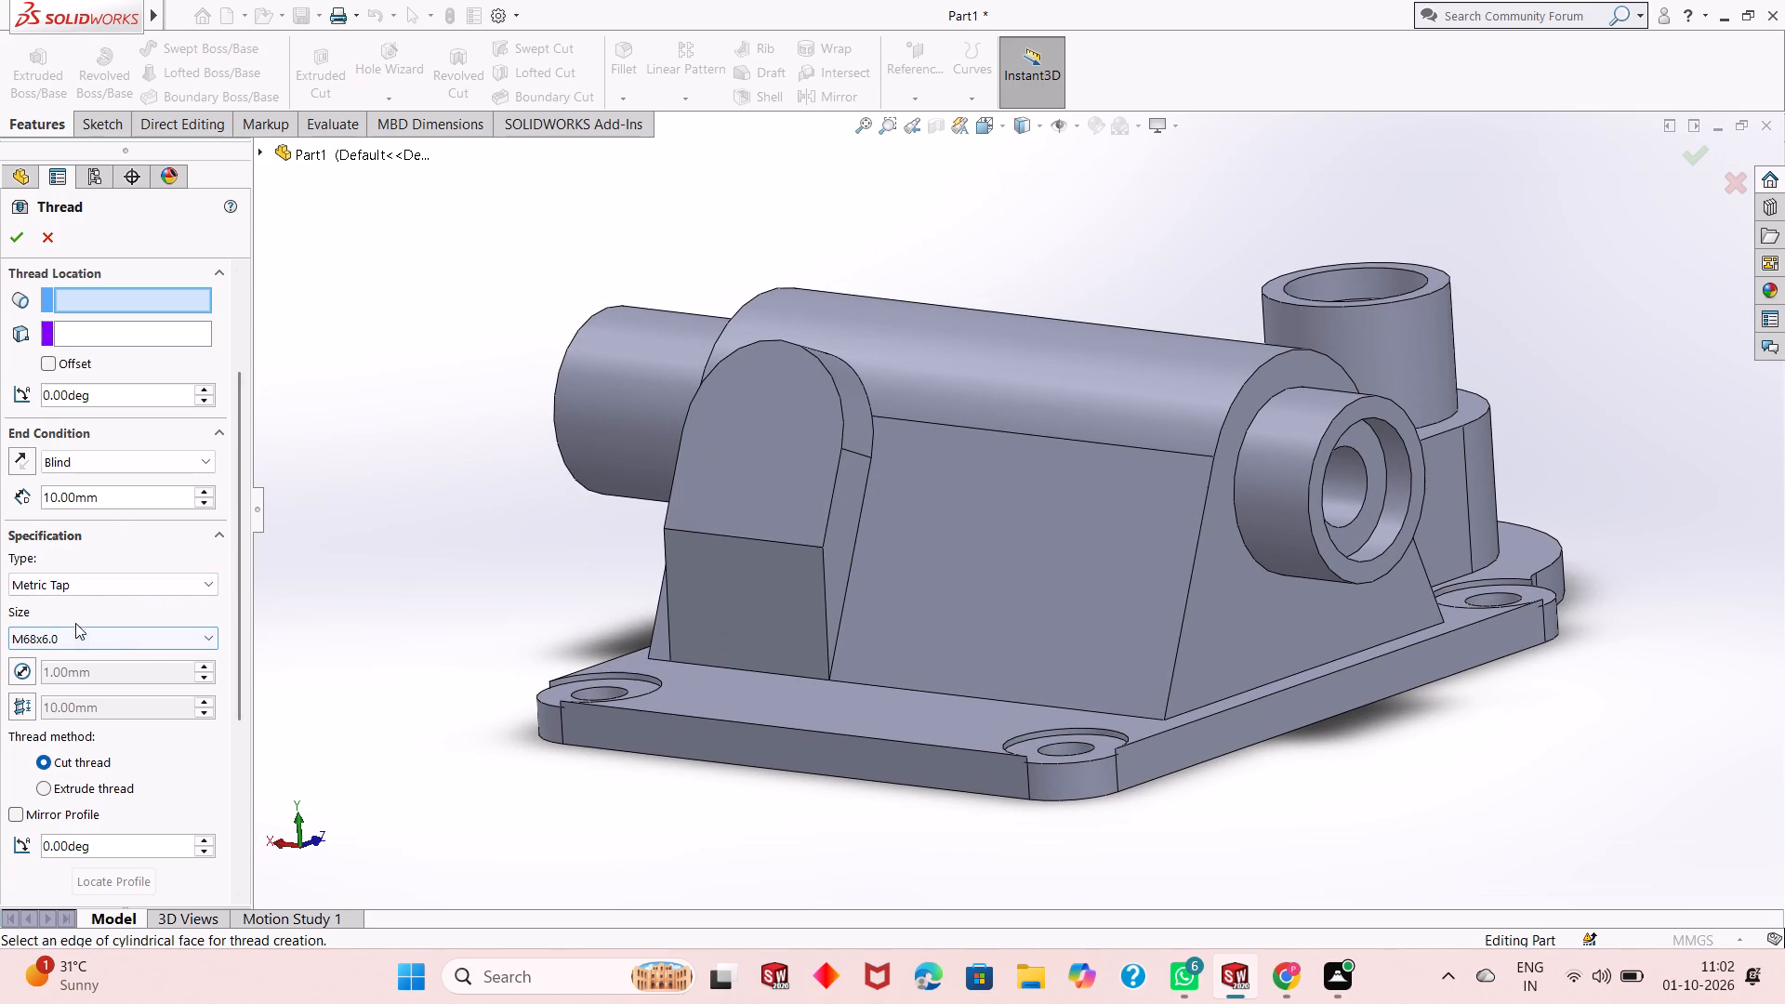
{"action": "left_click", "coordinate": [78, 635]}
{"action": "scroll", "coordinate": [141, 478], "scroll_direction": "up", "scroll_amount": 2}
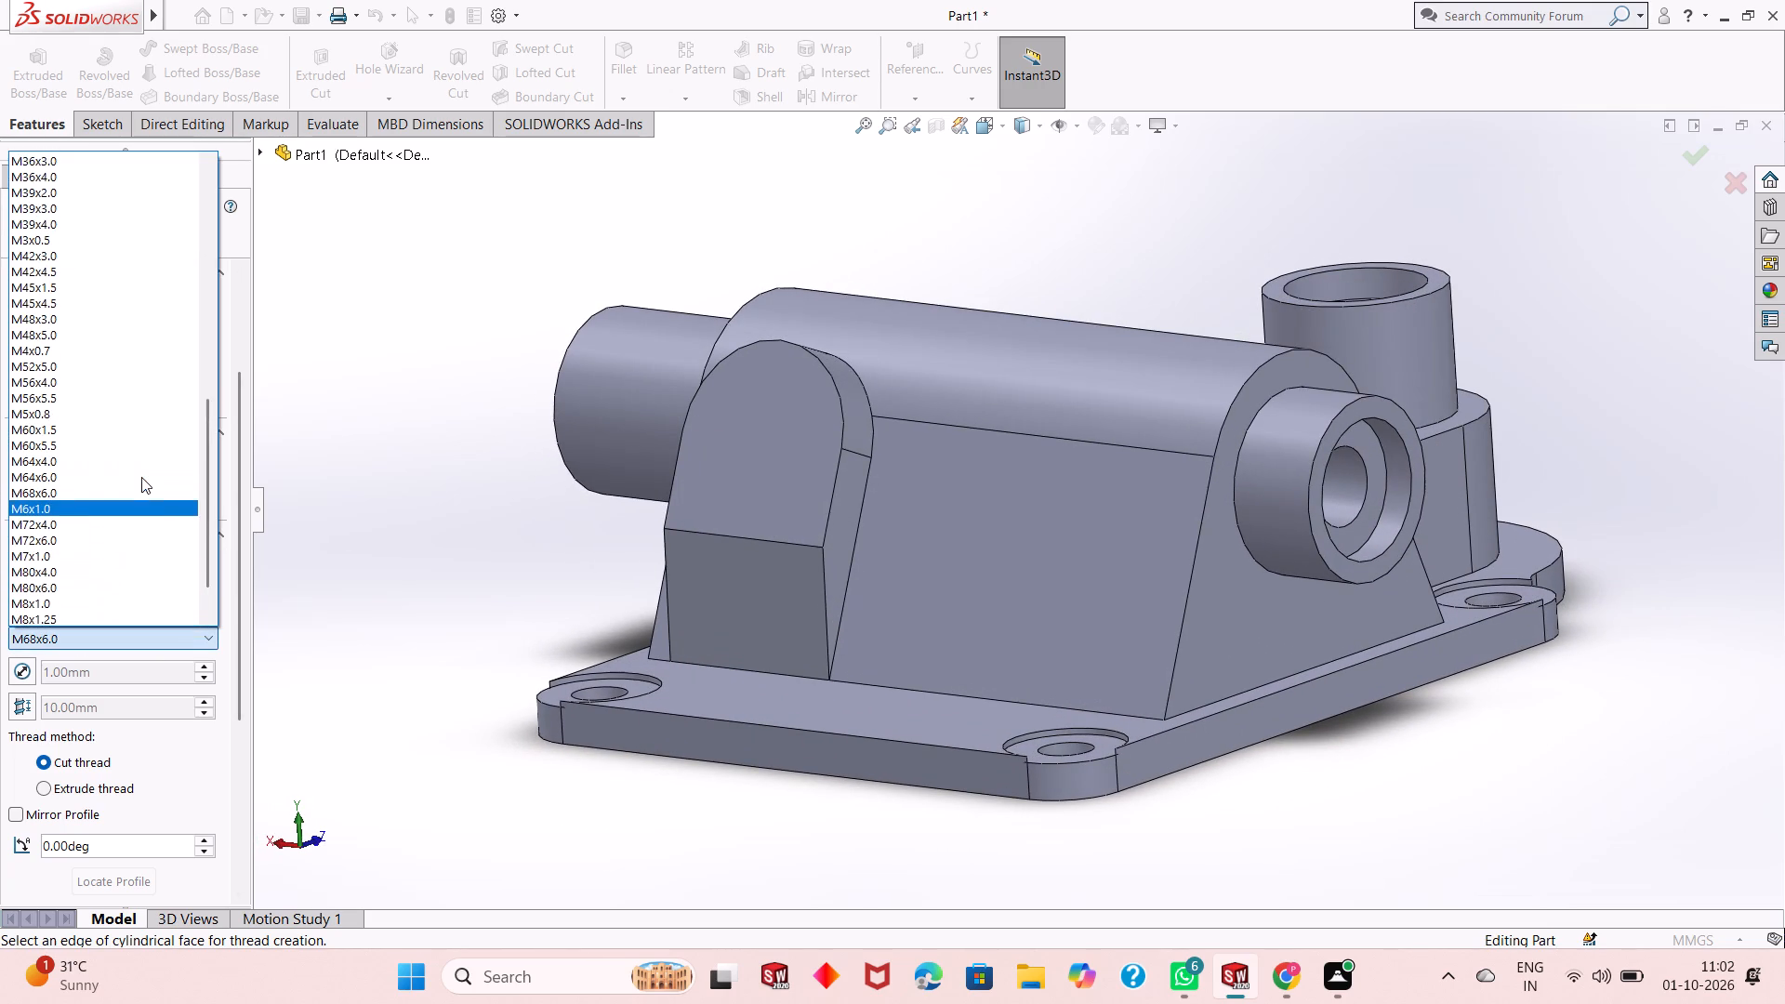
{"action": "scroll", "coordinate": [141, 477], "scroll_direction": "up", "scroll_amount": 3}
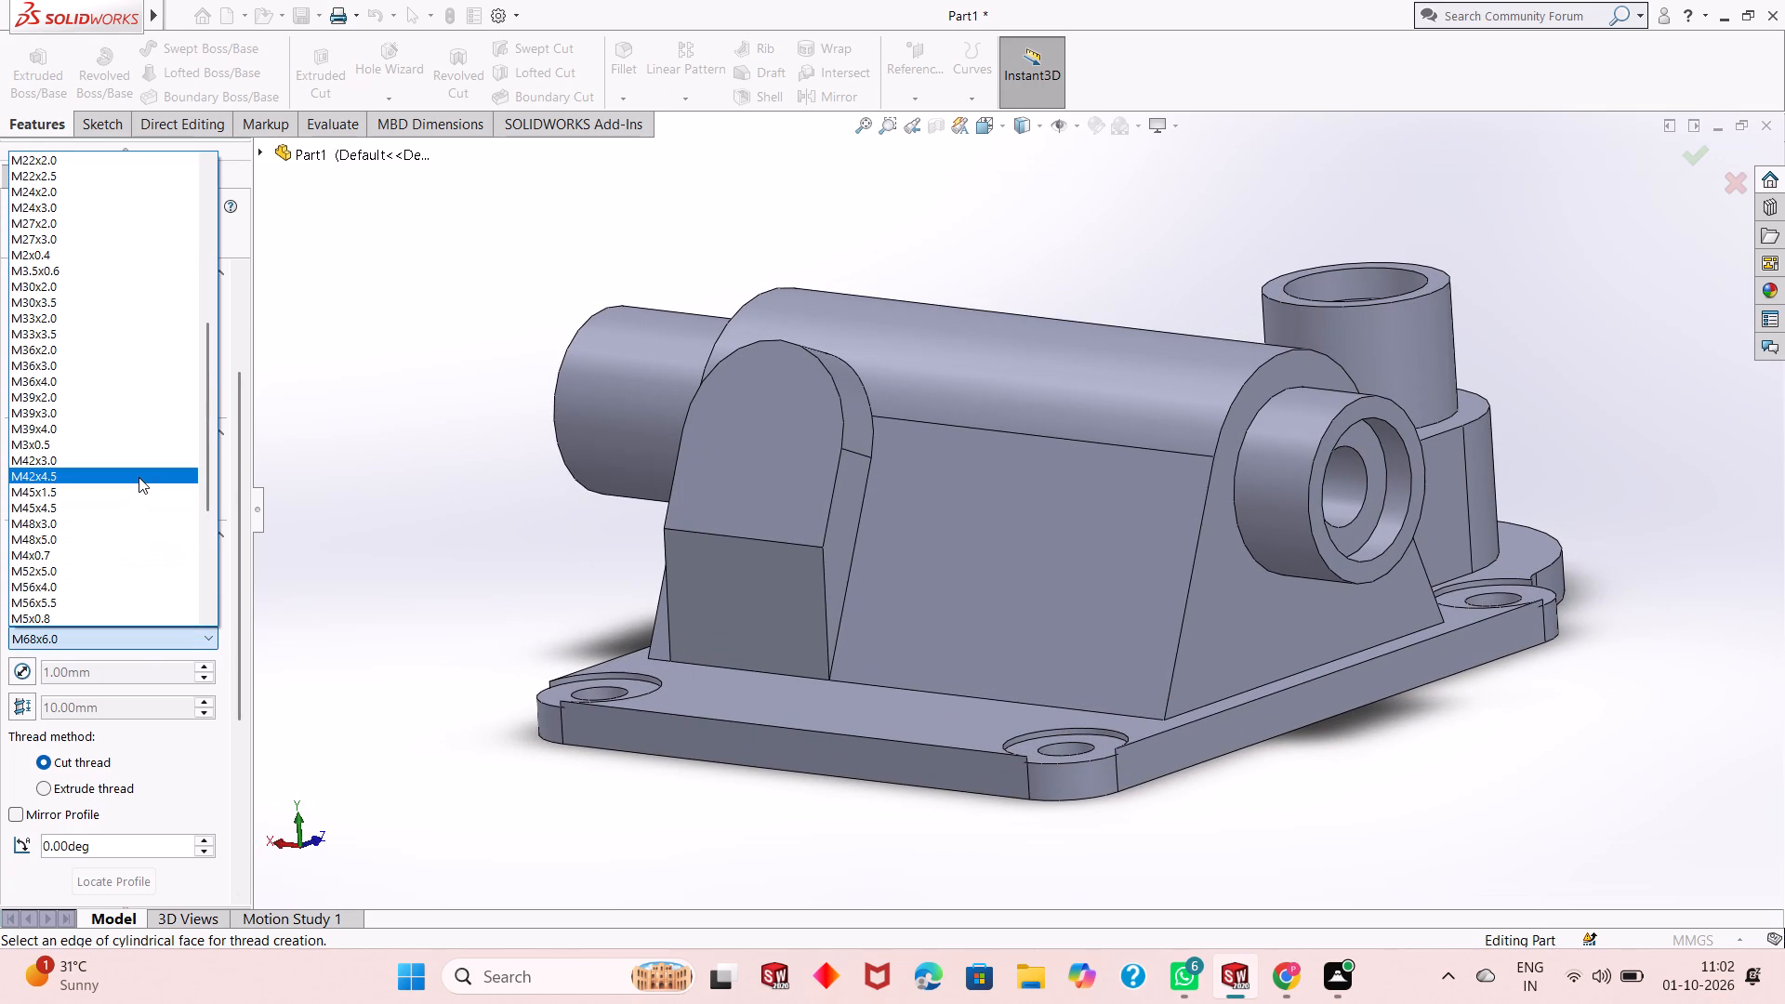
{"action": "scroll", "coordinate": [122, 463], "scroll_direction": "up", "scroll_amount": 1}
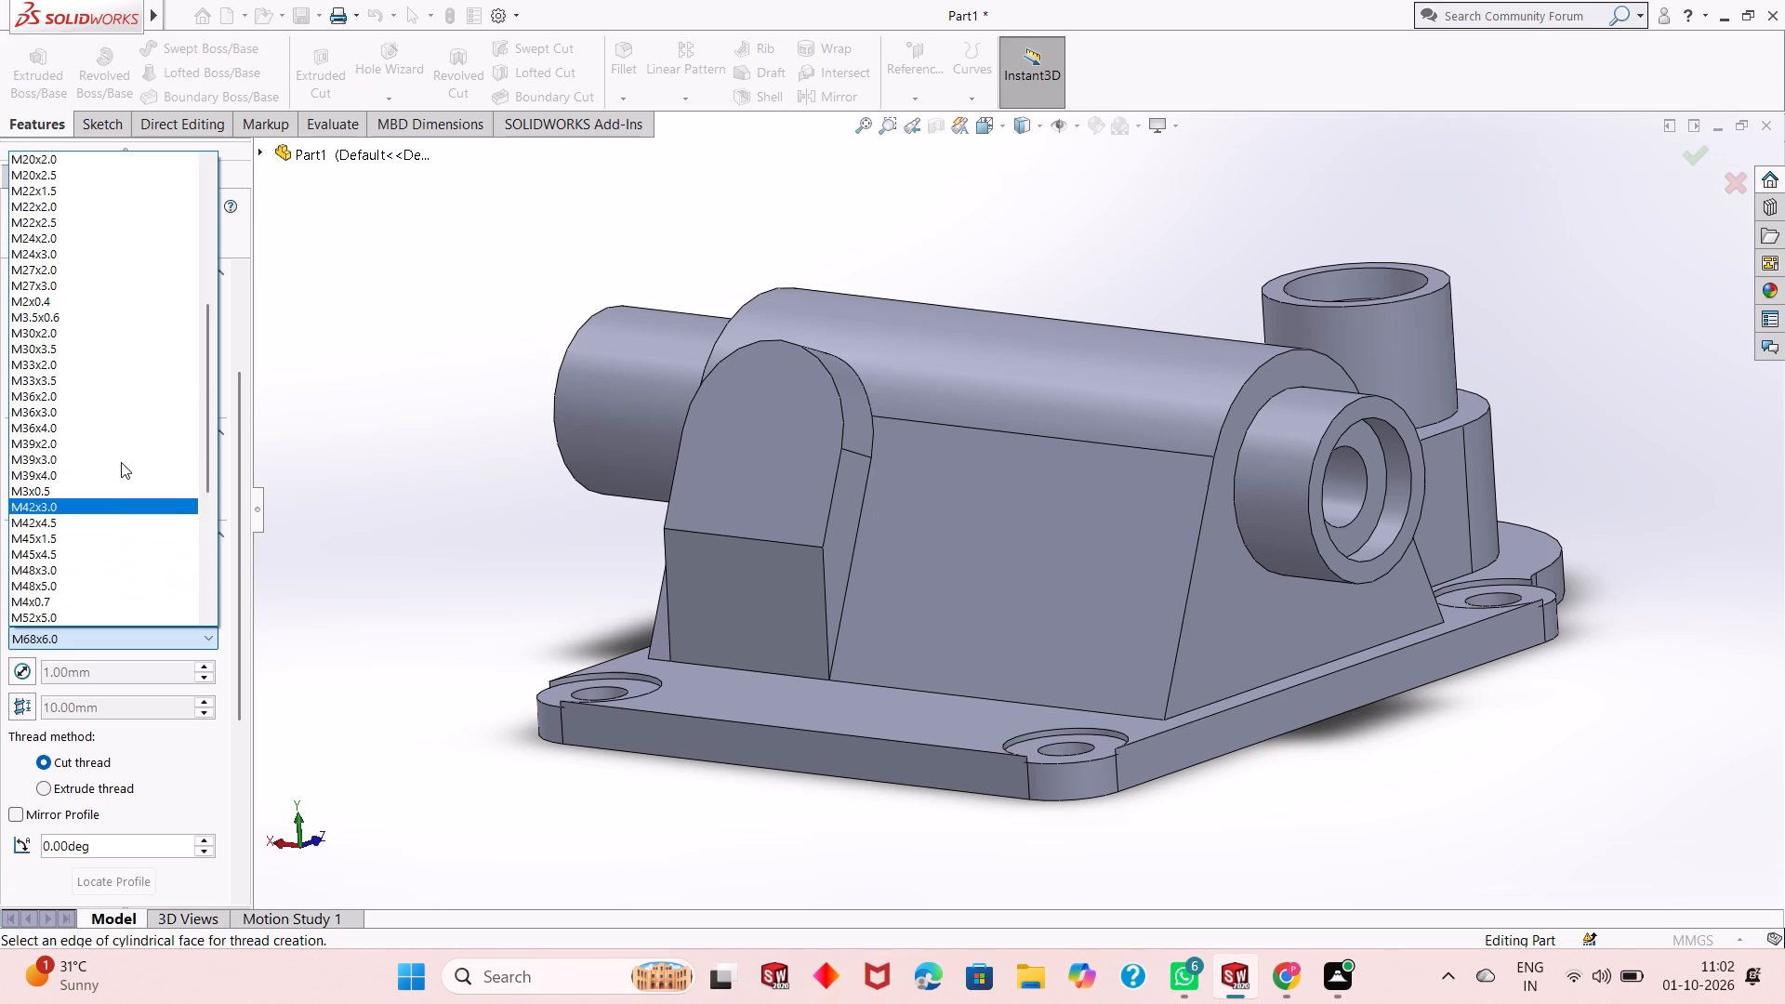
{"action": "scroll", "coordinate": [121, 462], "scroll_direction": "up", "scroll_amount": 1}
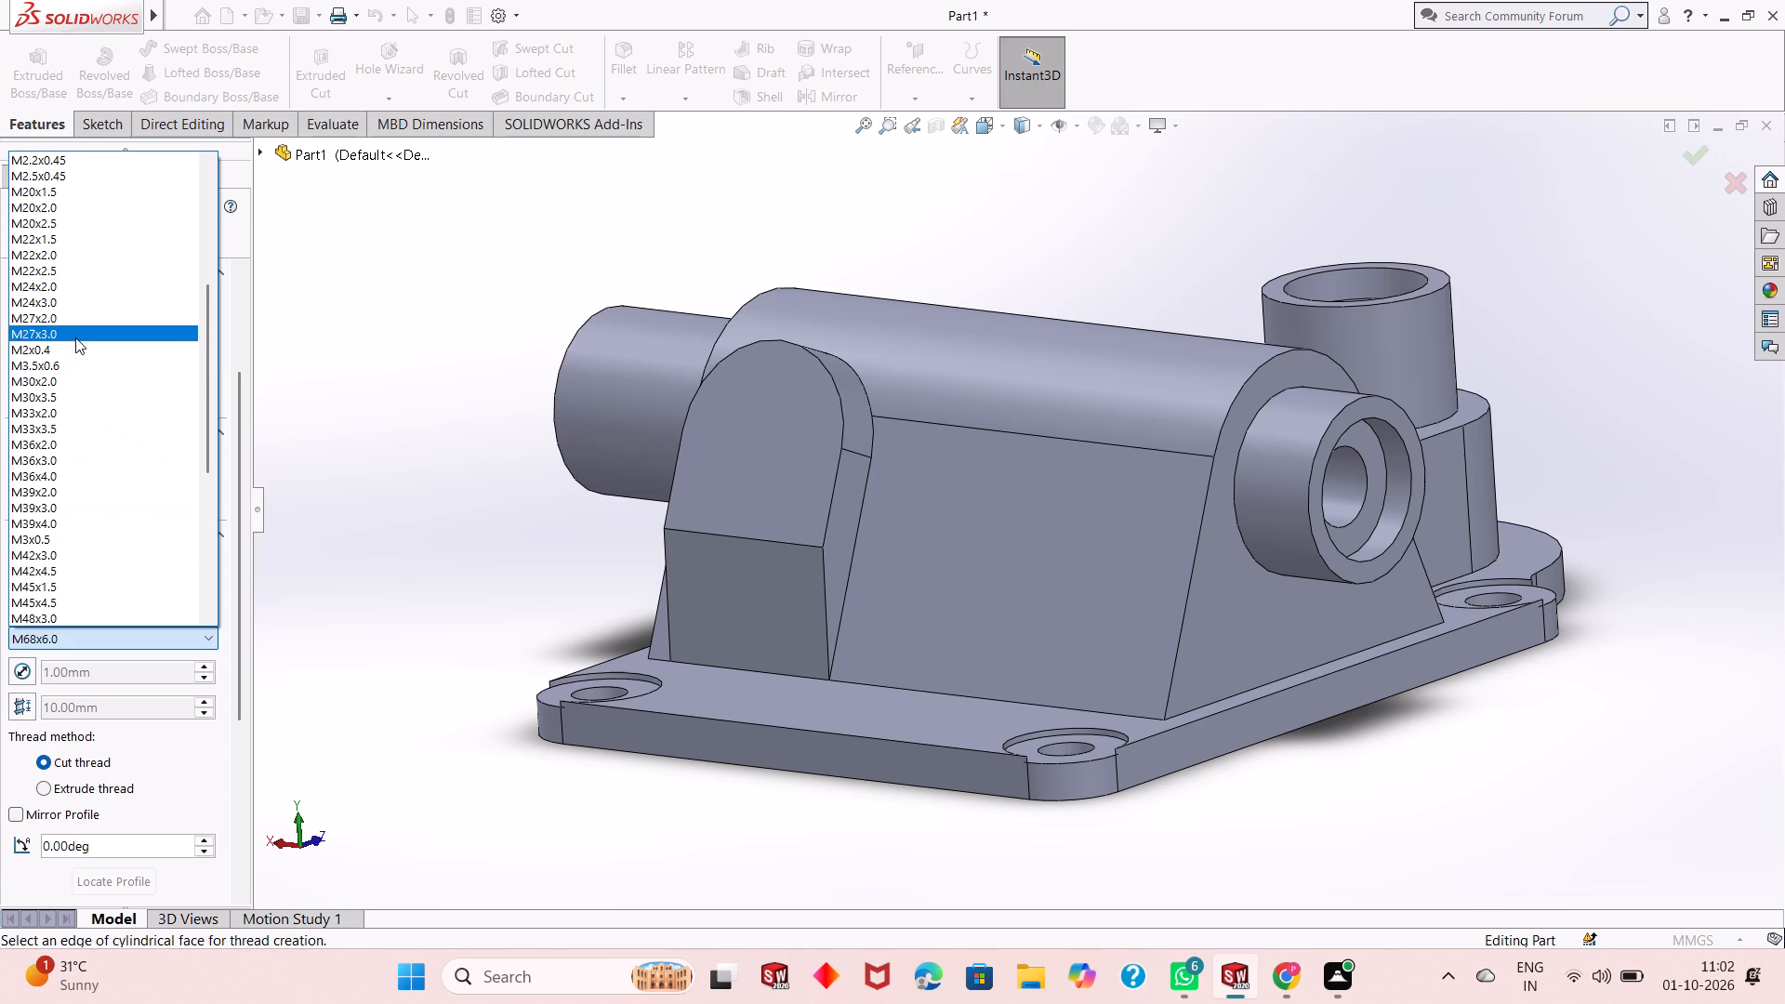
{"action": "left_click", "coordinate": [76, 232]}
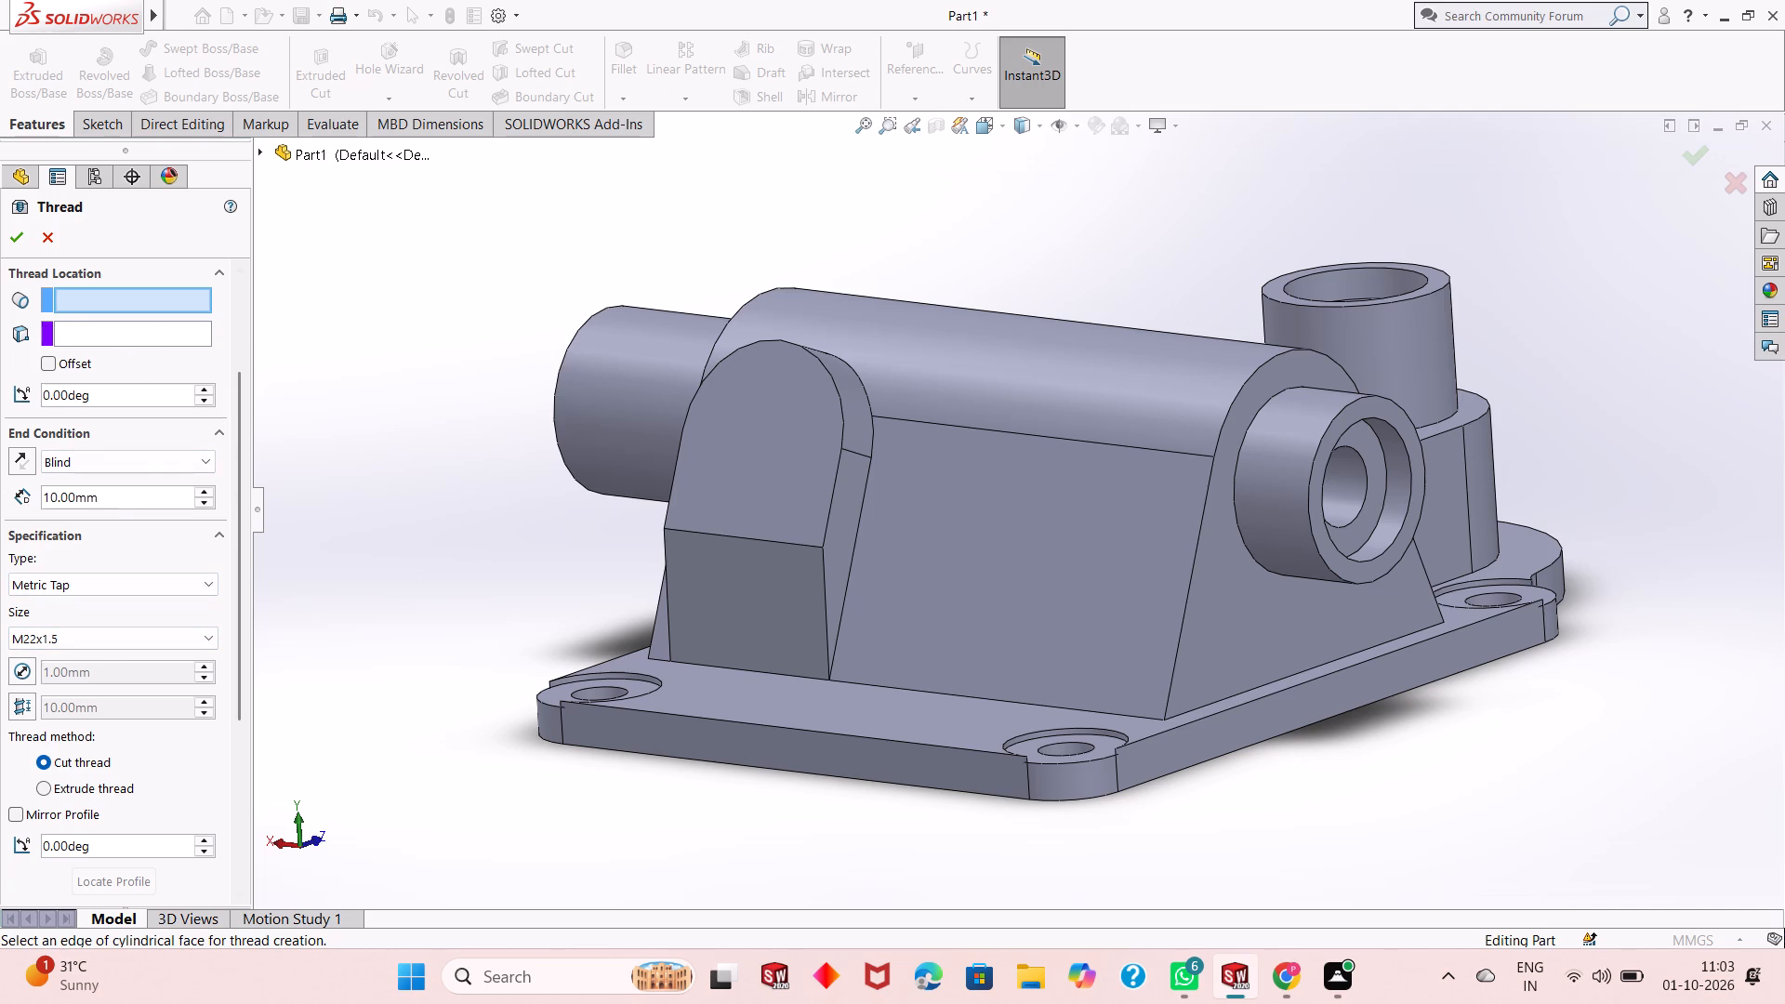
Change the thread's specification type to Metric Die, leaving the Blind end condition as it is.
{"action": "left_click", "coordinate": [154, 468]}
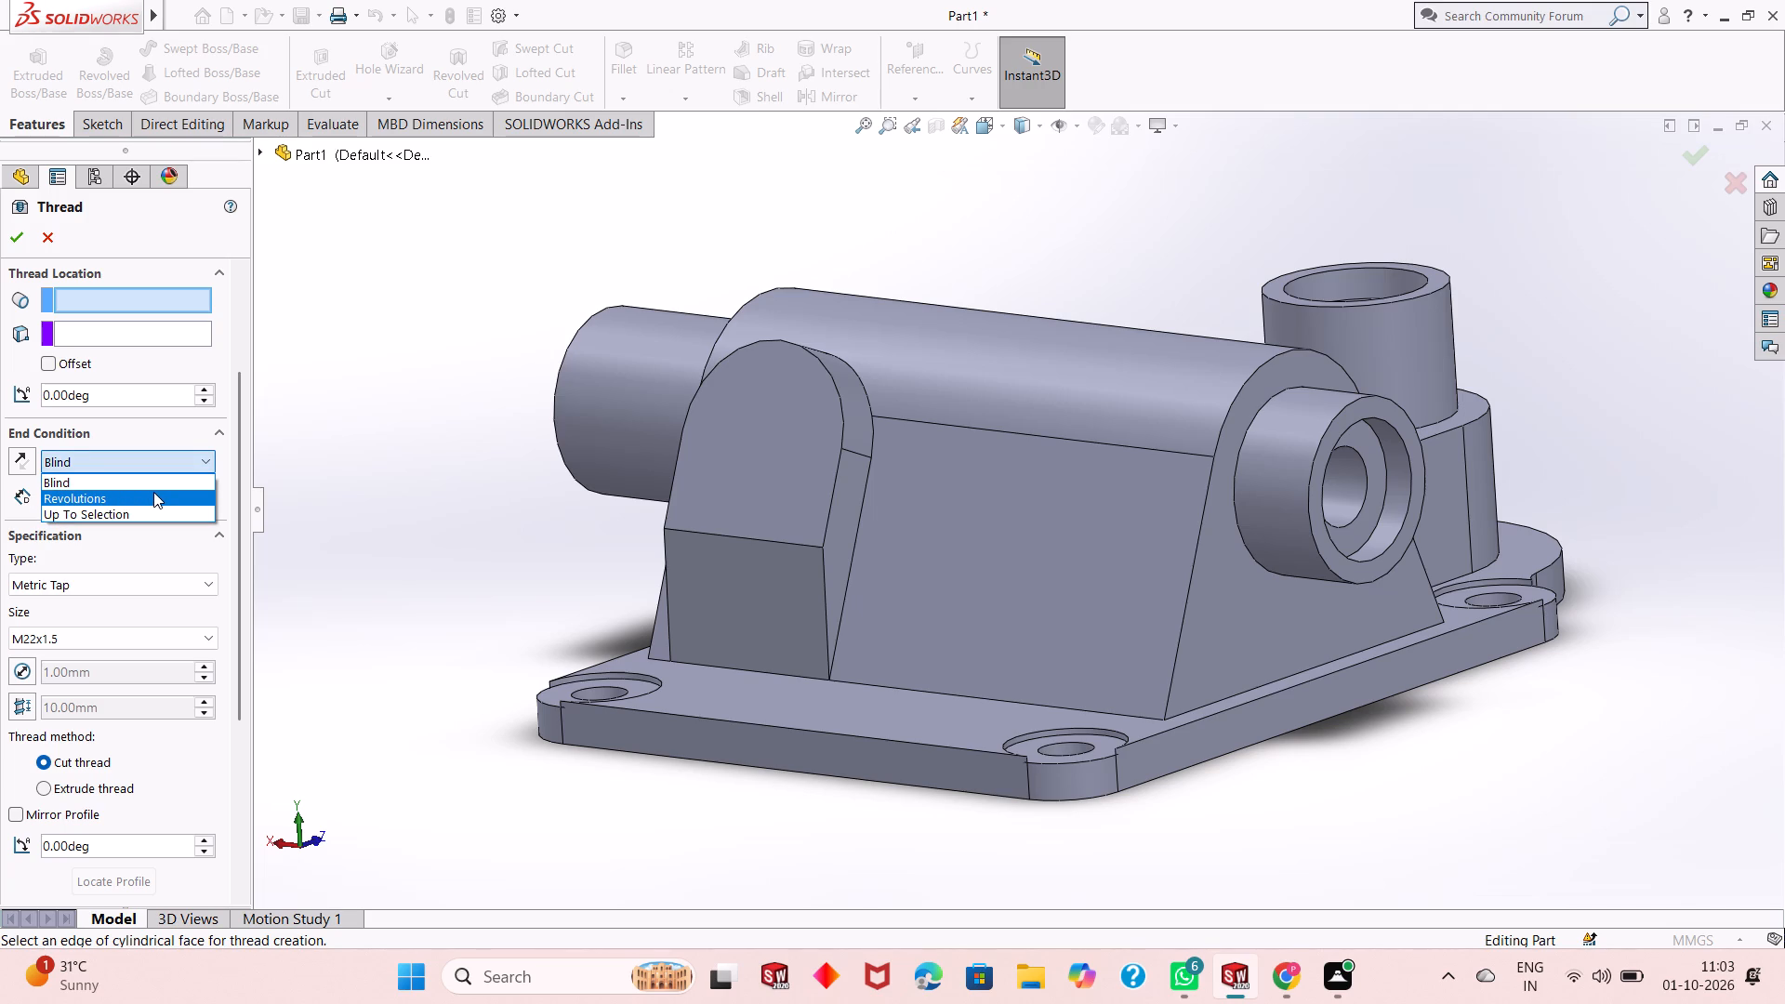
{"action": "left_click", "coordinate": [232, 507]}
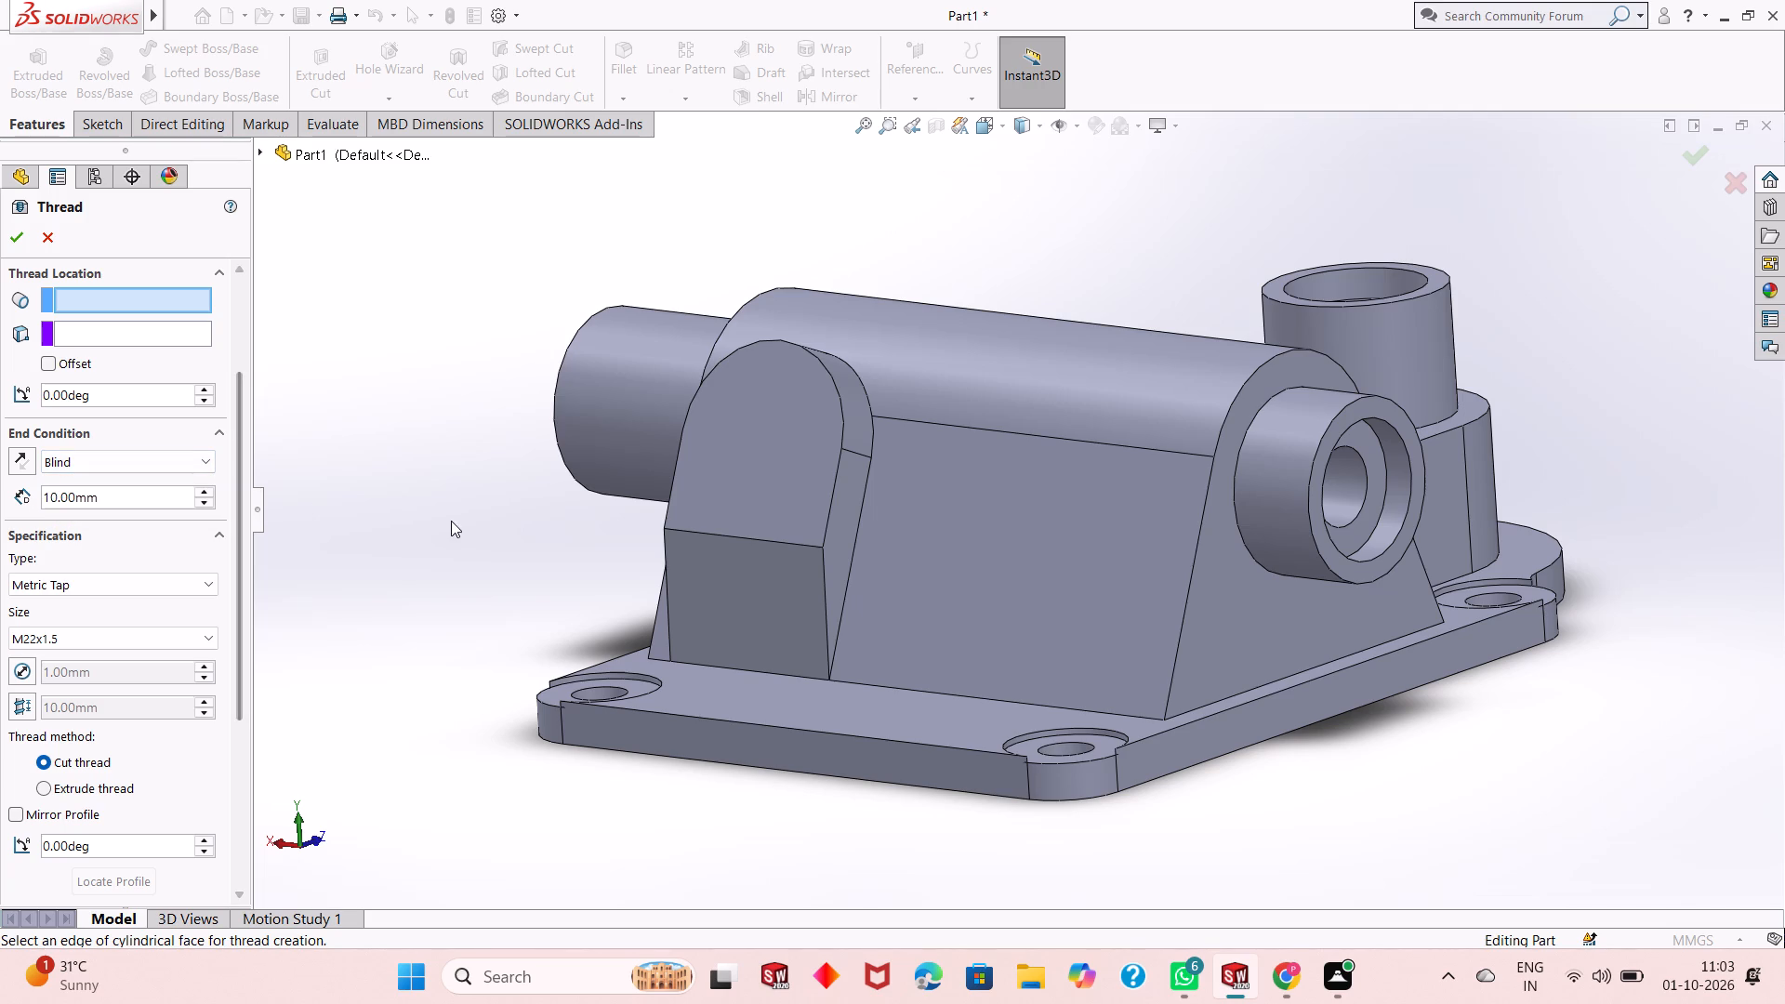
{"action": "middle_click_drag", "start_coordinate": [451, 526], "coordinate": [412, 530]}
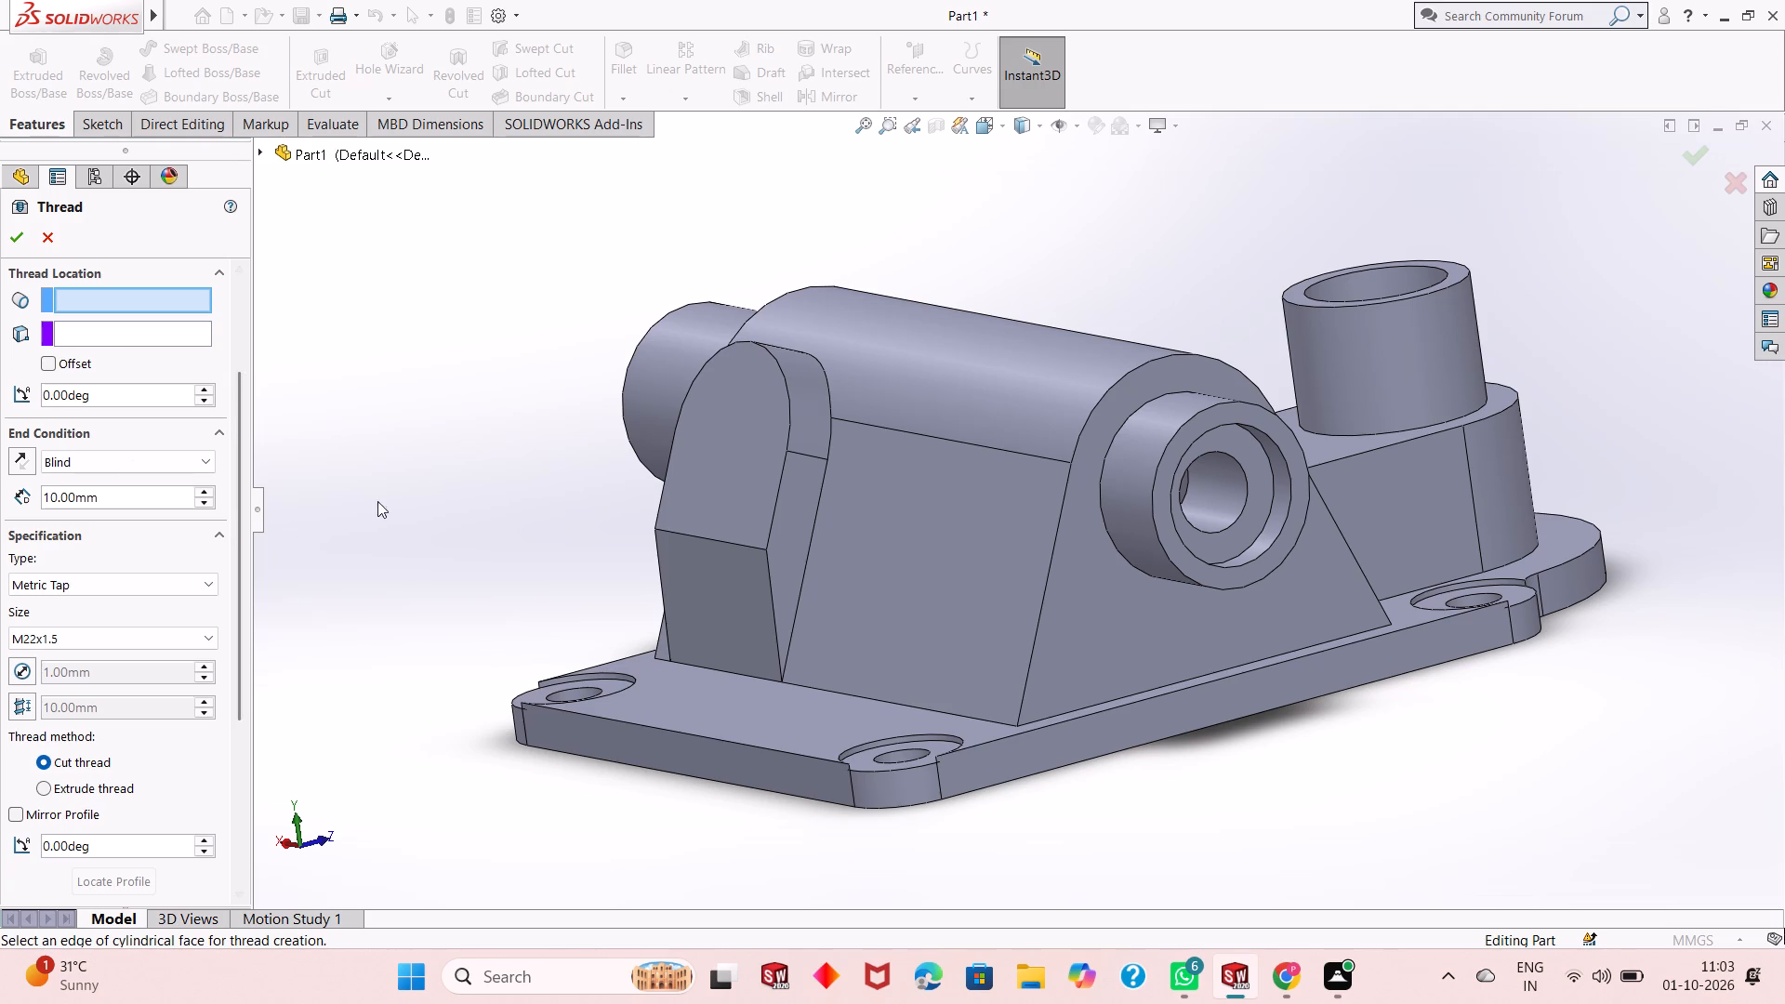
{"action": "scroll", "coordinate": [241, 613], "scroll_direction": "down", "scroll_amount": 1}
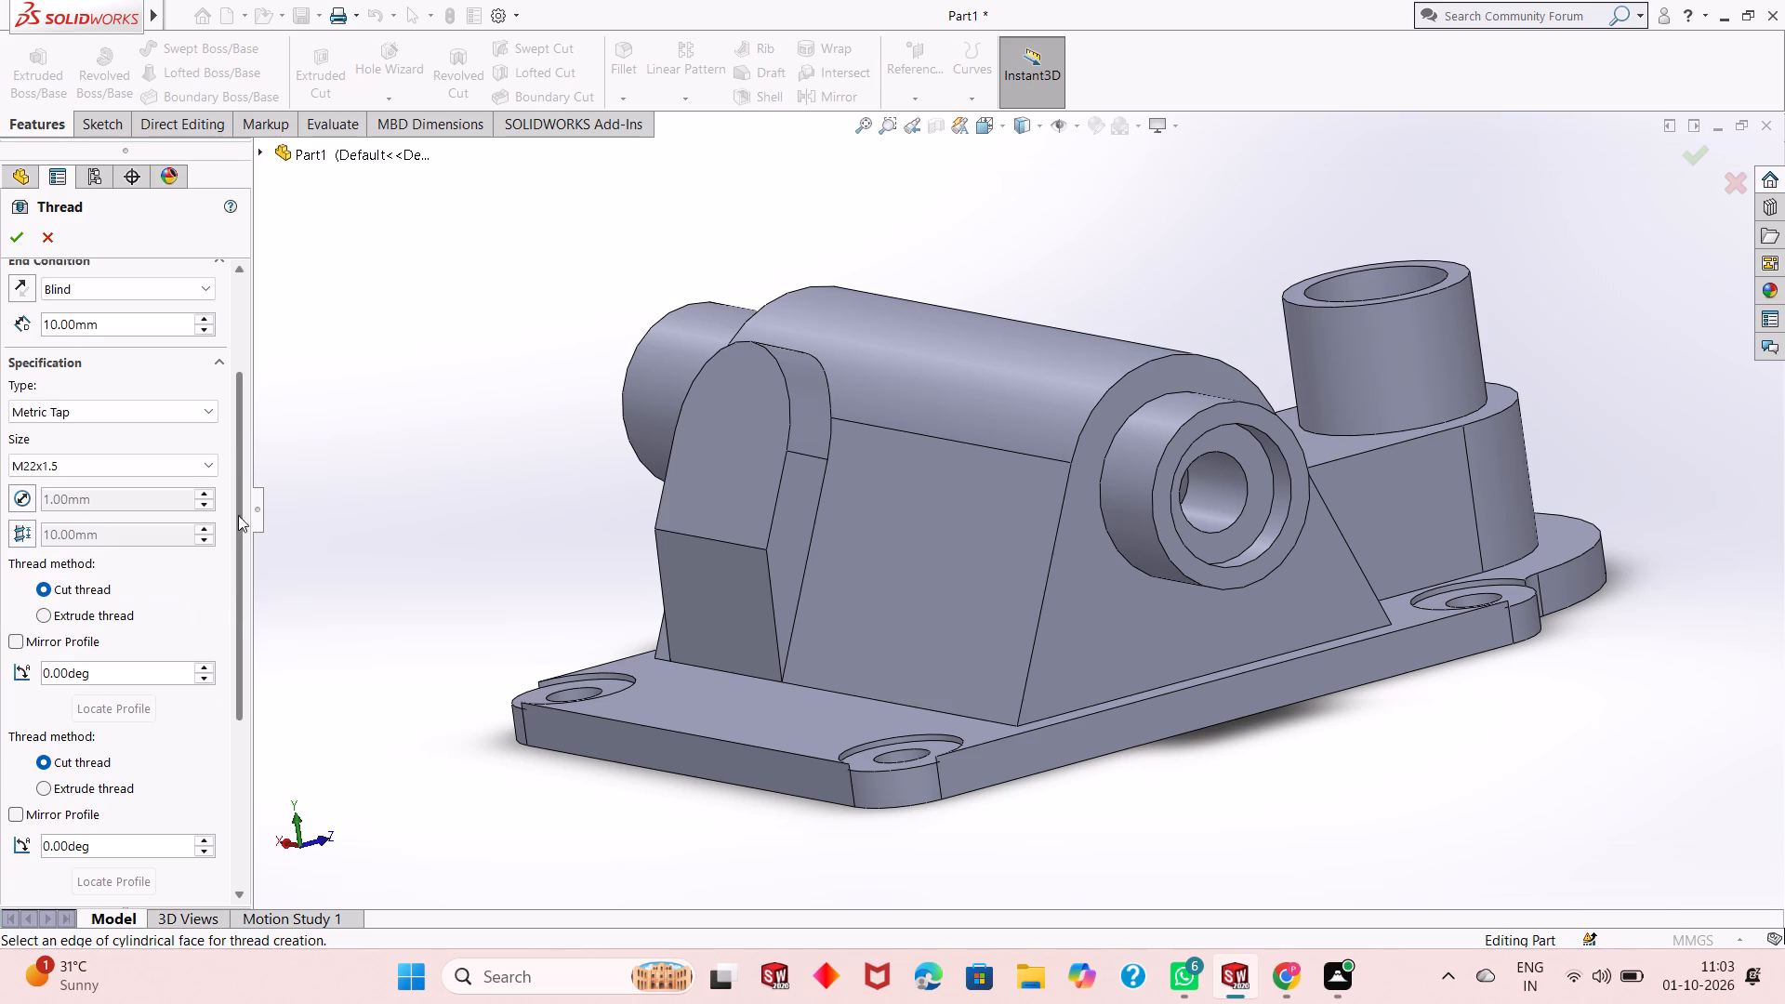
{"action": "left_click", "coordinate": [151, 411]}
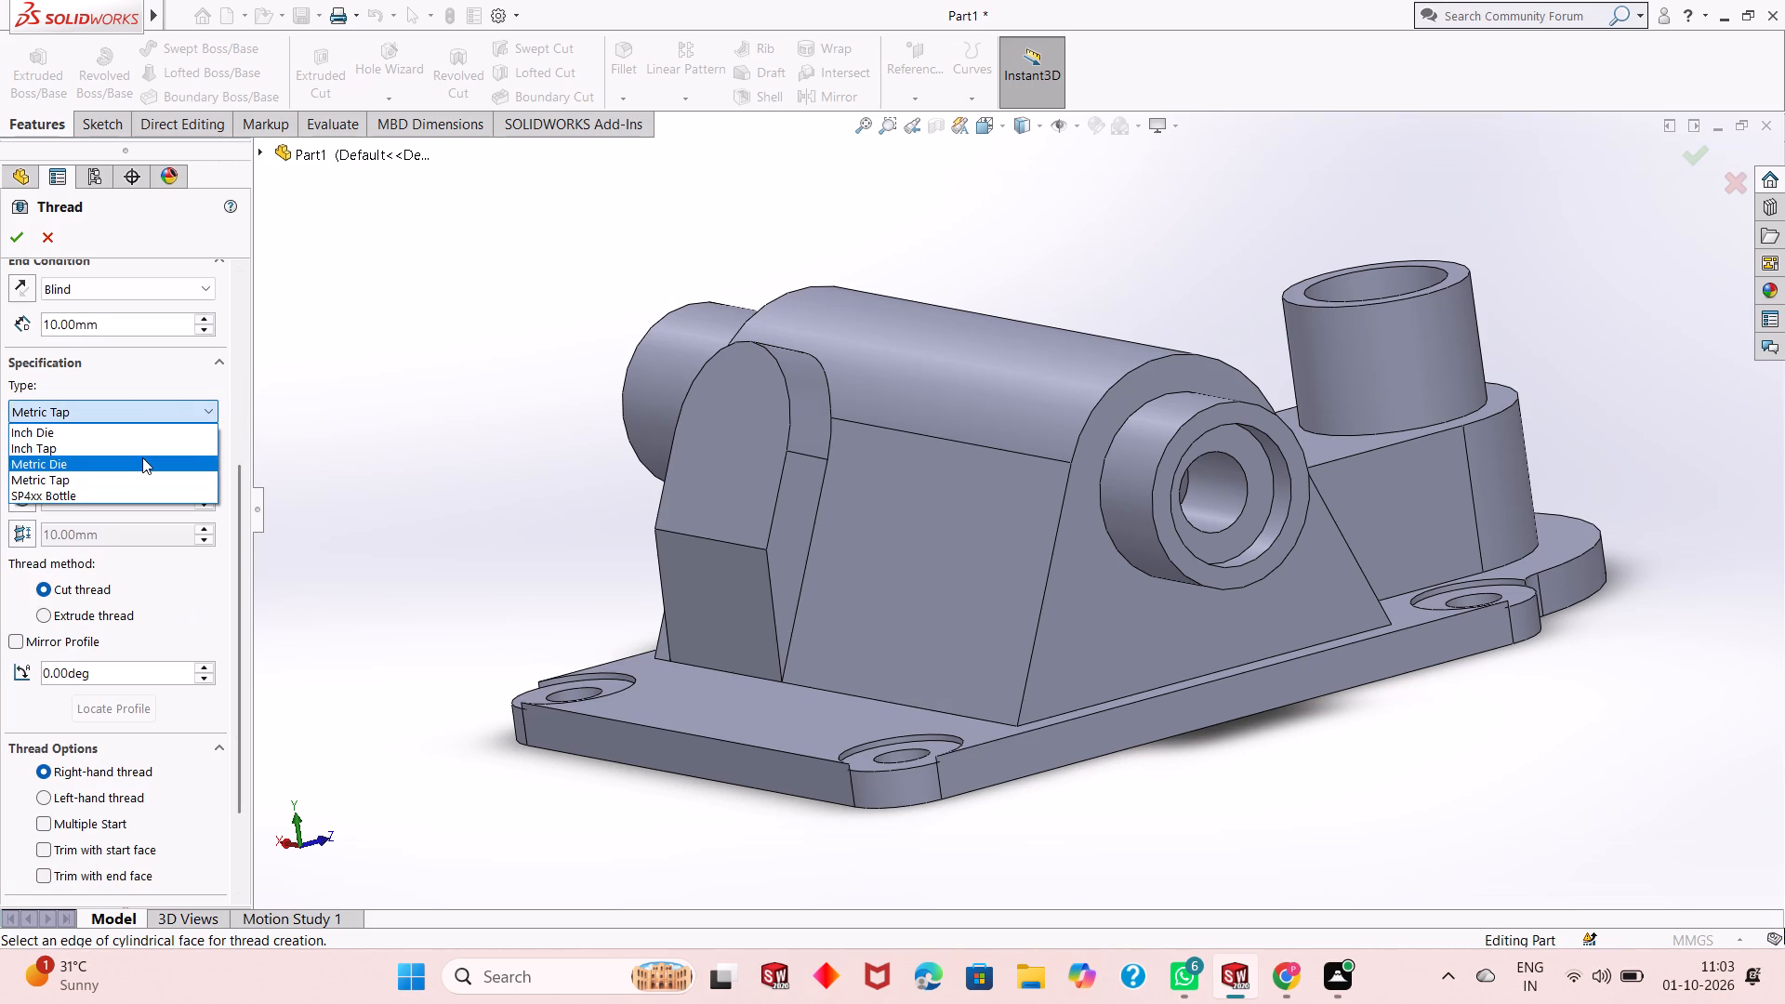
{"action": "left_click", "coordinate": [245, 423]}
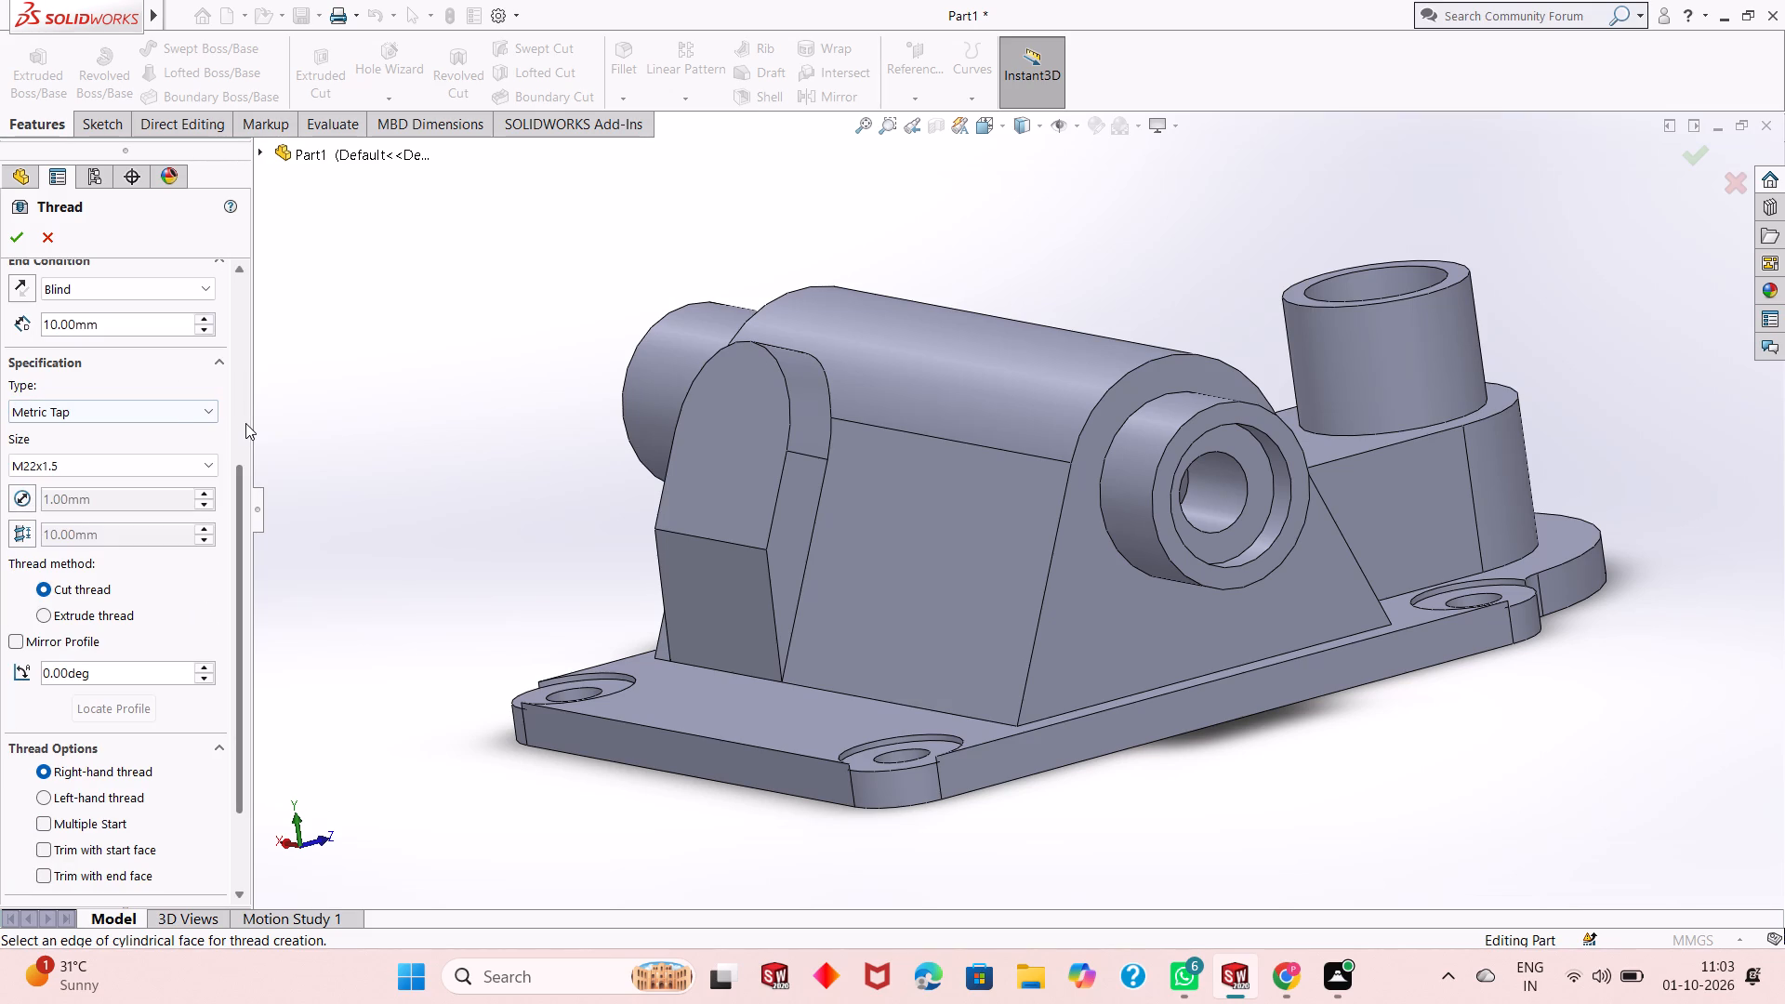
{"action": "left_click", "coordinate": [164, 416]}
{"action": "left_click", "coordinate": [137, 460]}
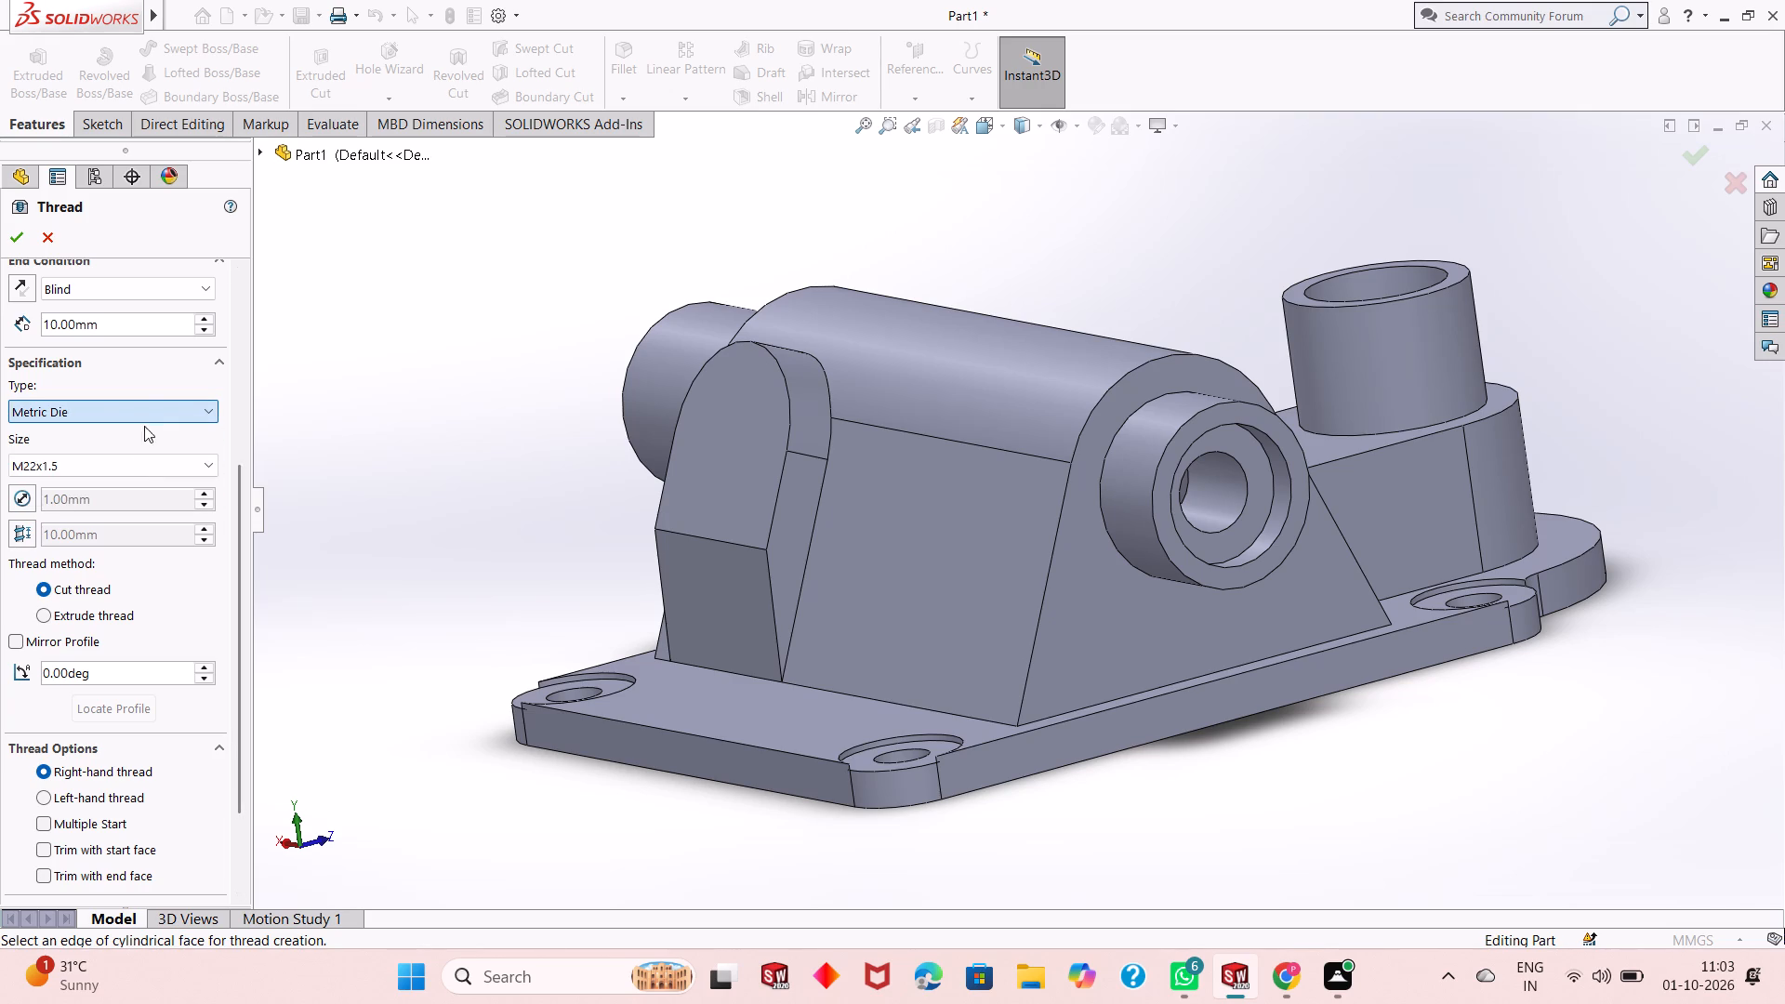
{"action": "left_click", "coordinate": [152, 403]}
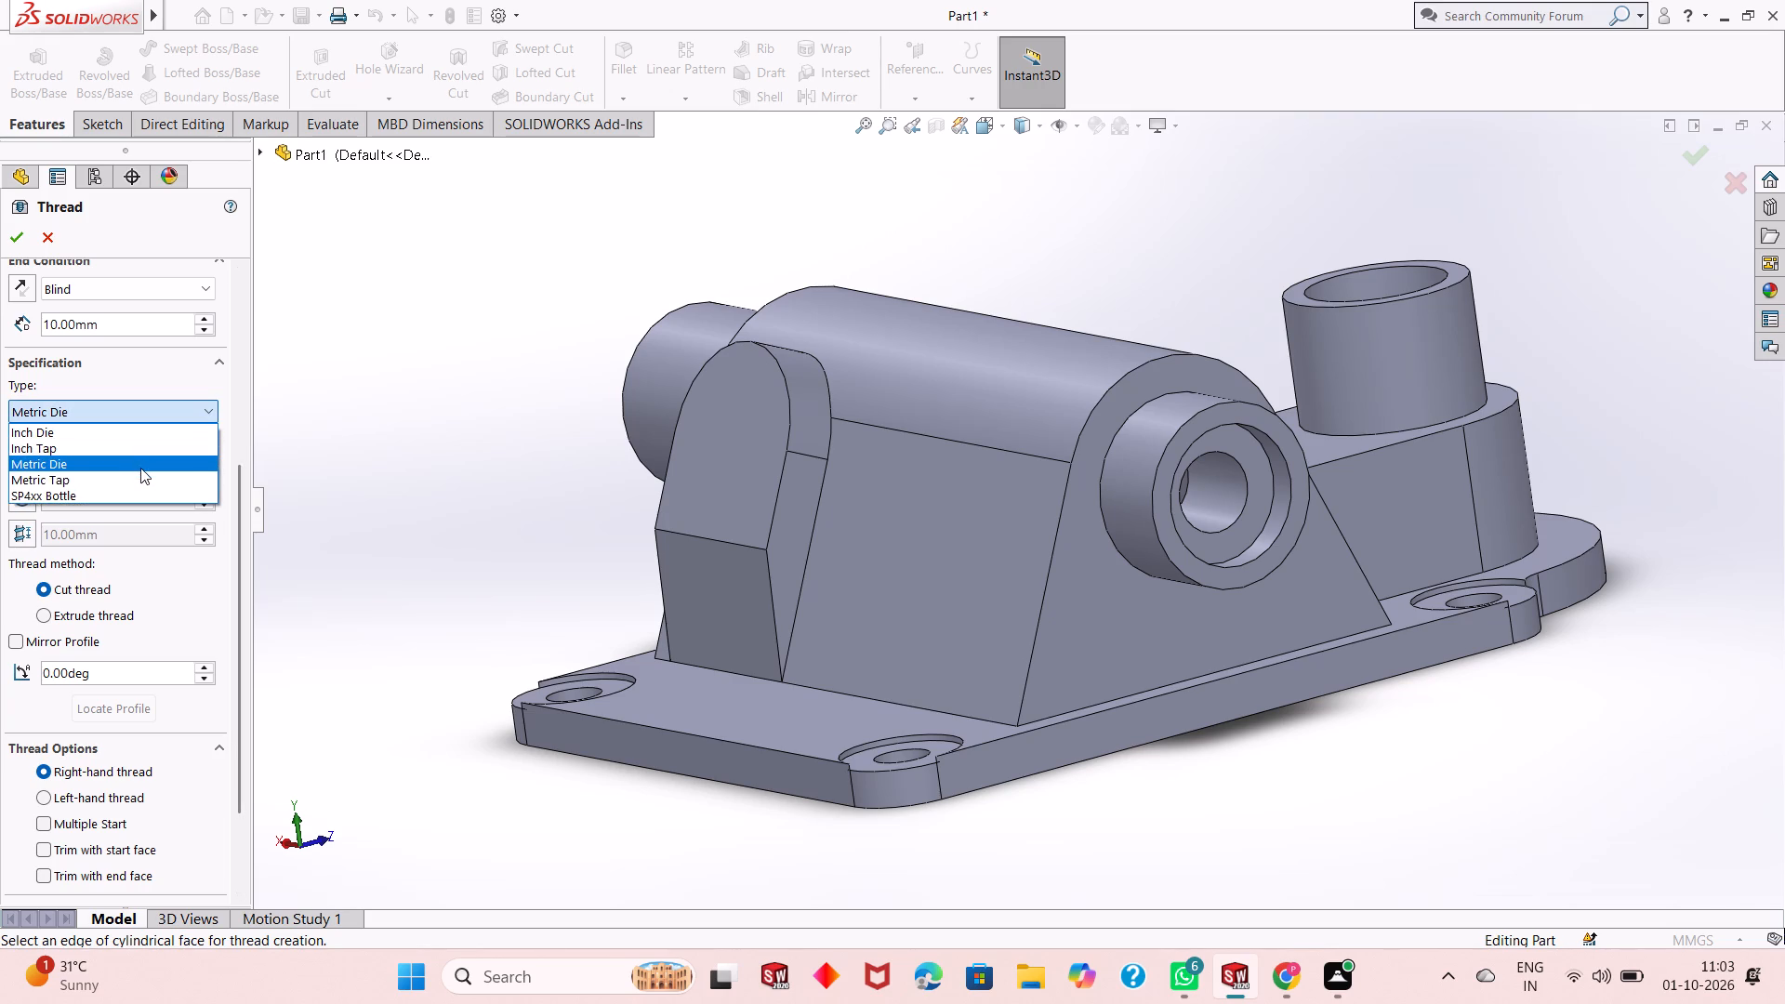
{"action": "left_click", "coordinate": [235, 427]}
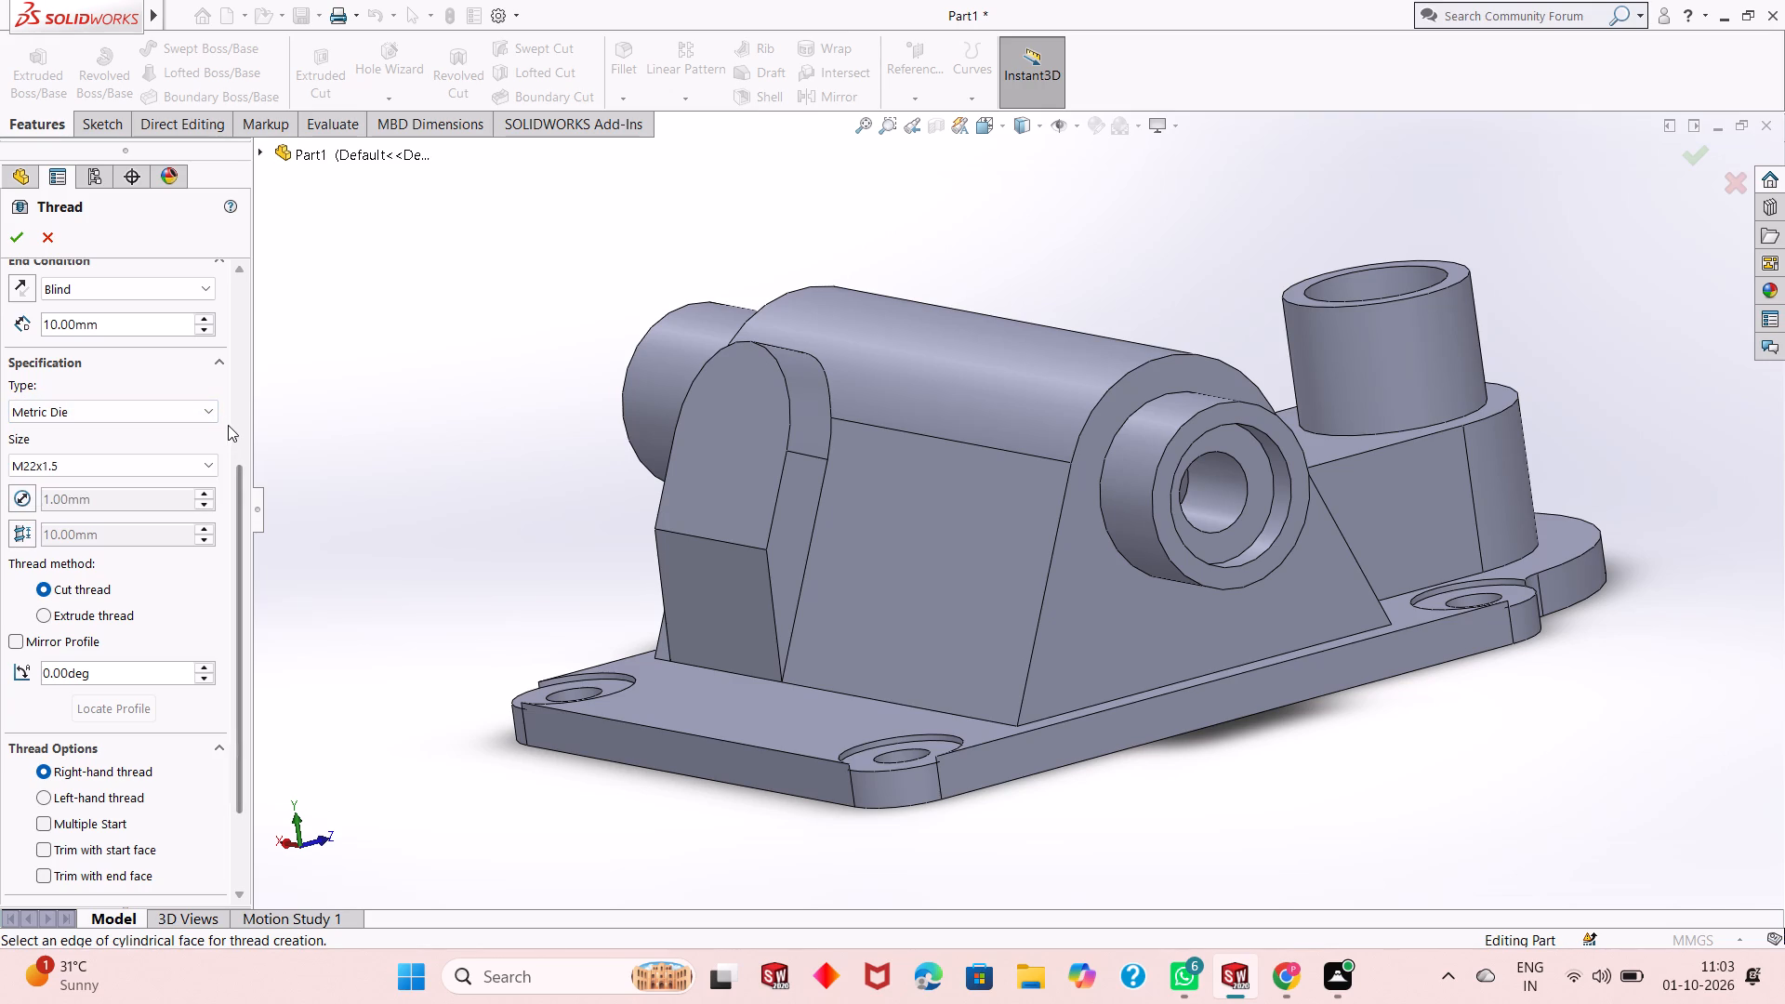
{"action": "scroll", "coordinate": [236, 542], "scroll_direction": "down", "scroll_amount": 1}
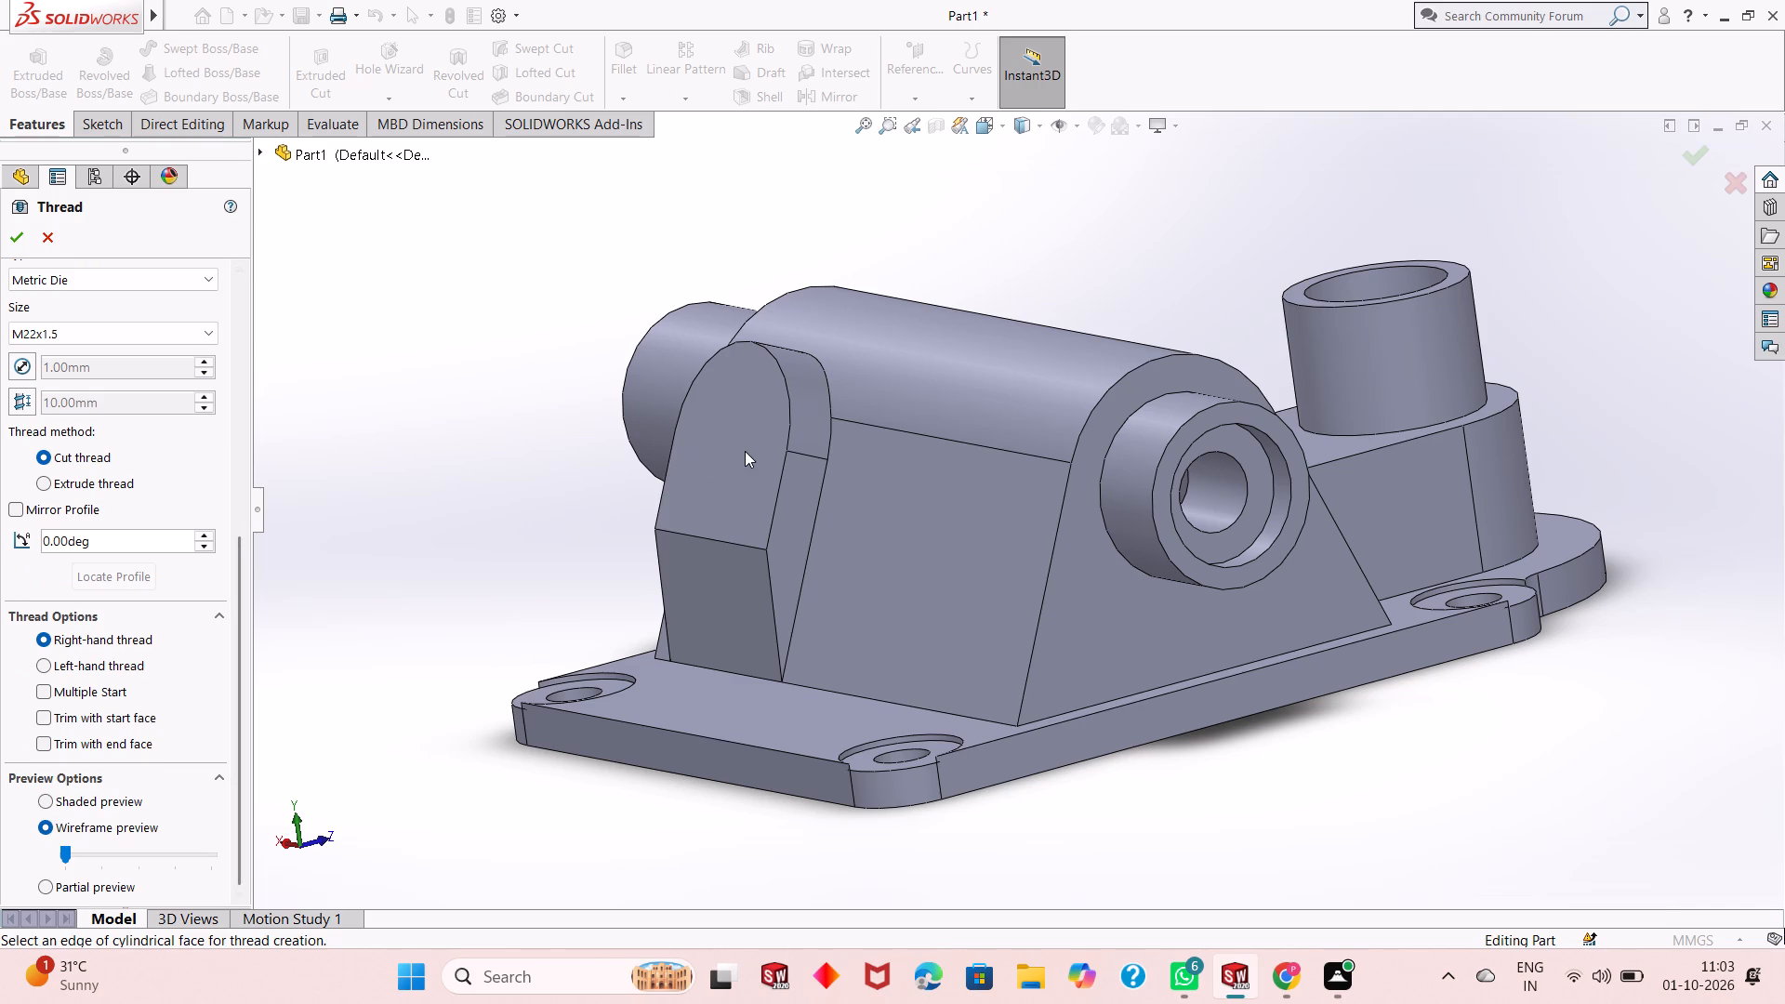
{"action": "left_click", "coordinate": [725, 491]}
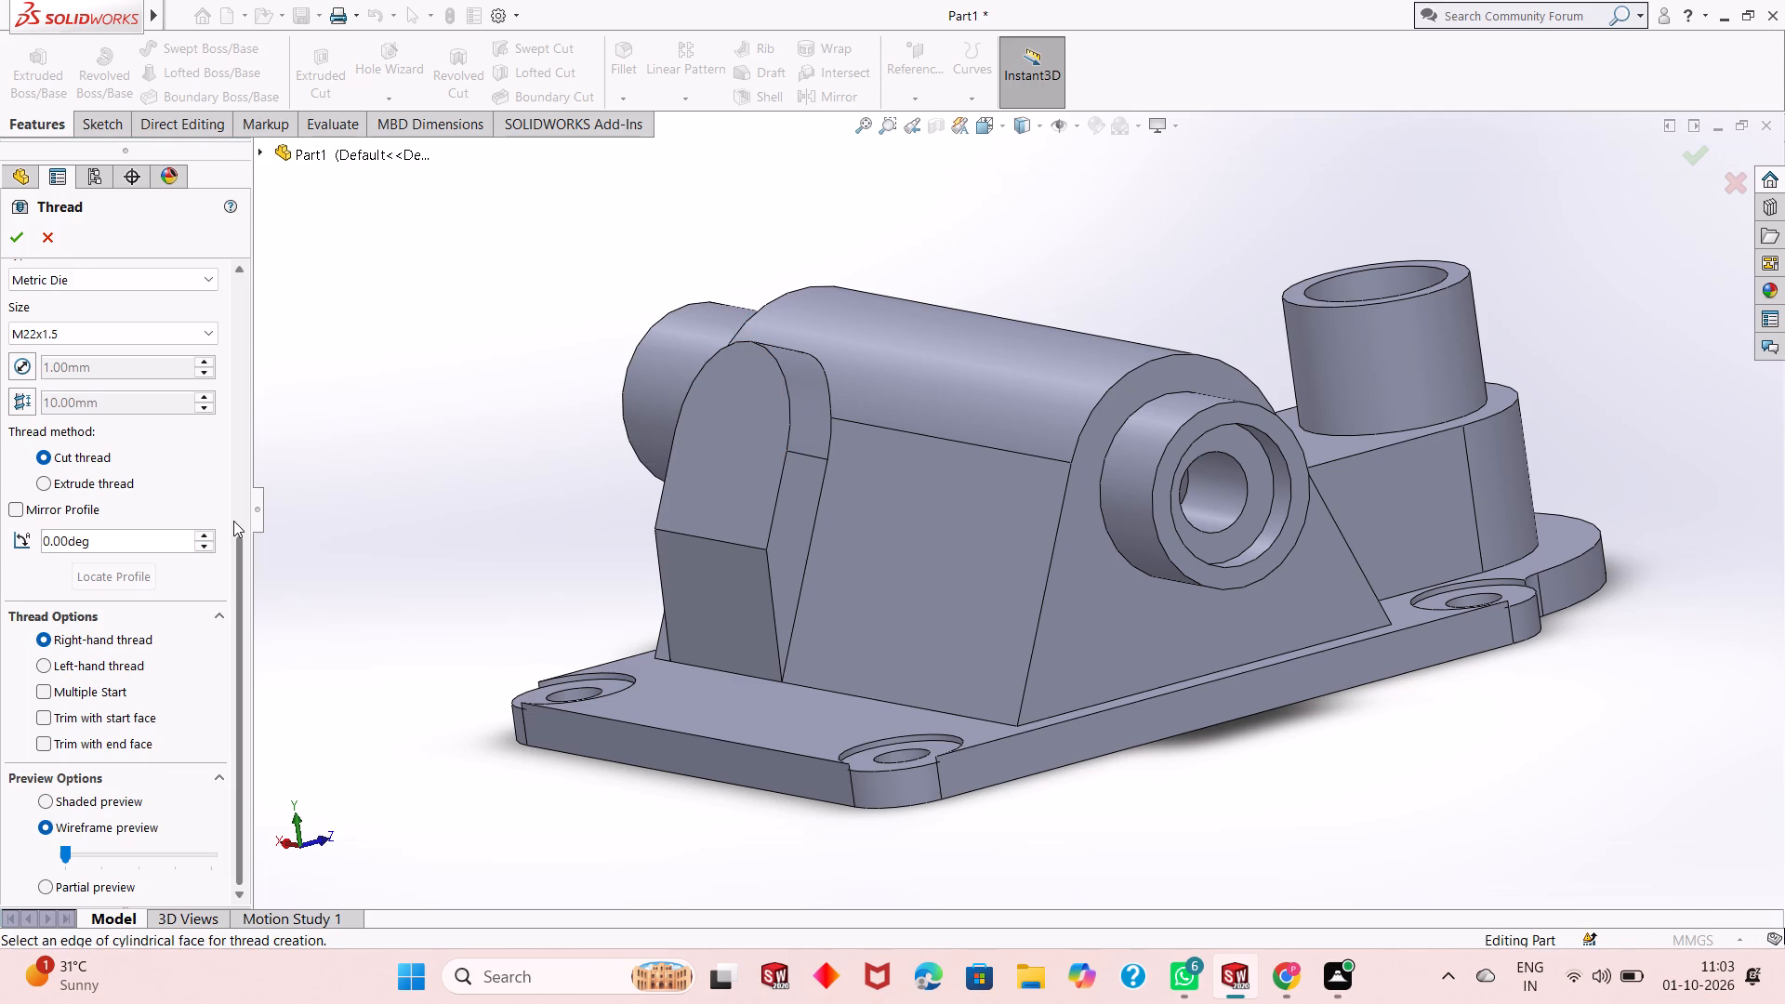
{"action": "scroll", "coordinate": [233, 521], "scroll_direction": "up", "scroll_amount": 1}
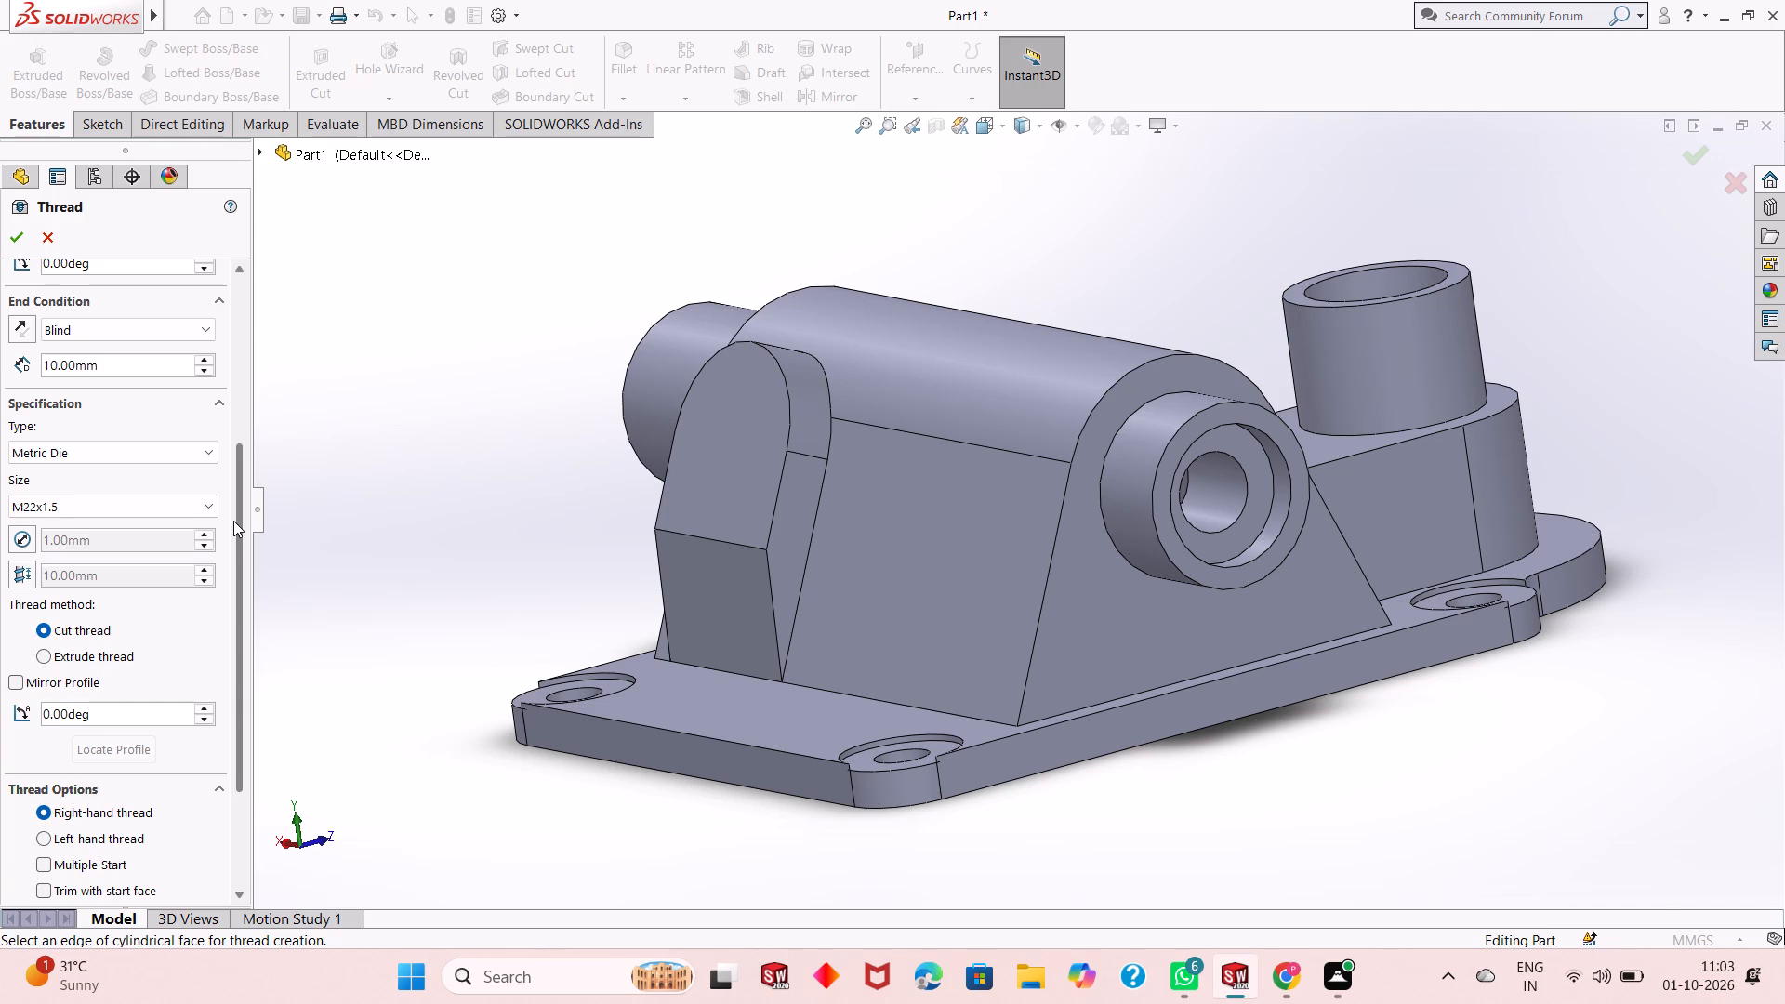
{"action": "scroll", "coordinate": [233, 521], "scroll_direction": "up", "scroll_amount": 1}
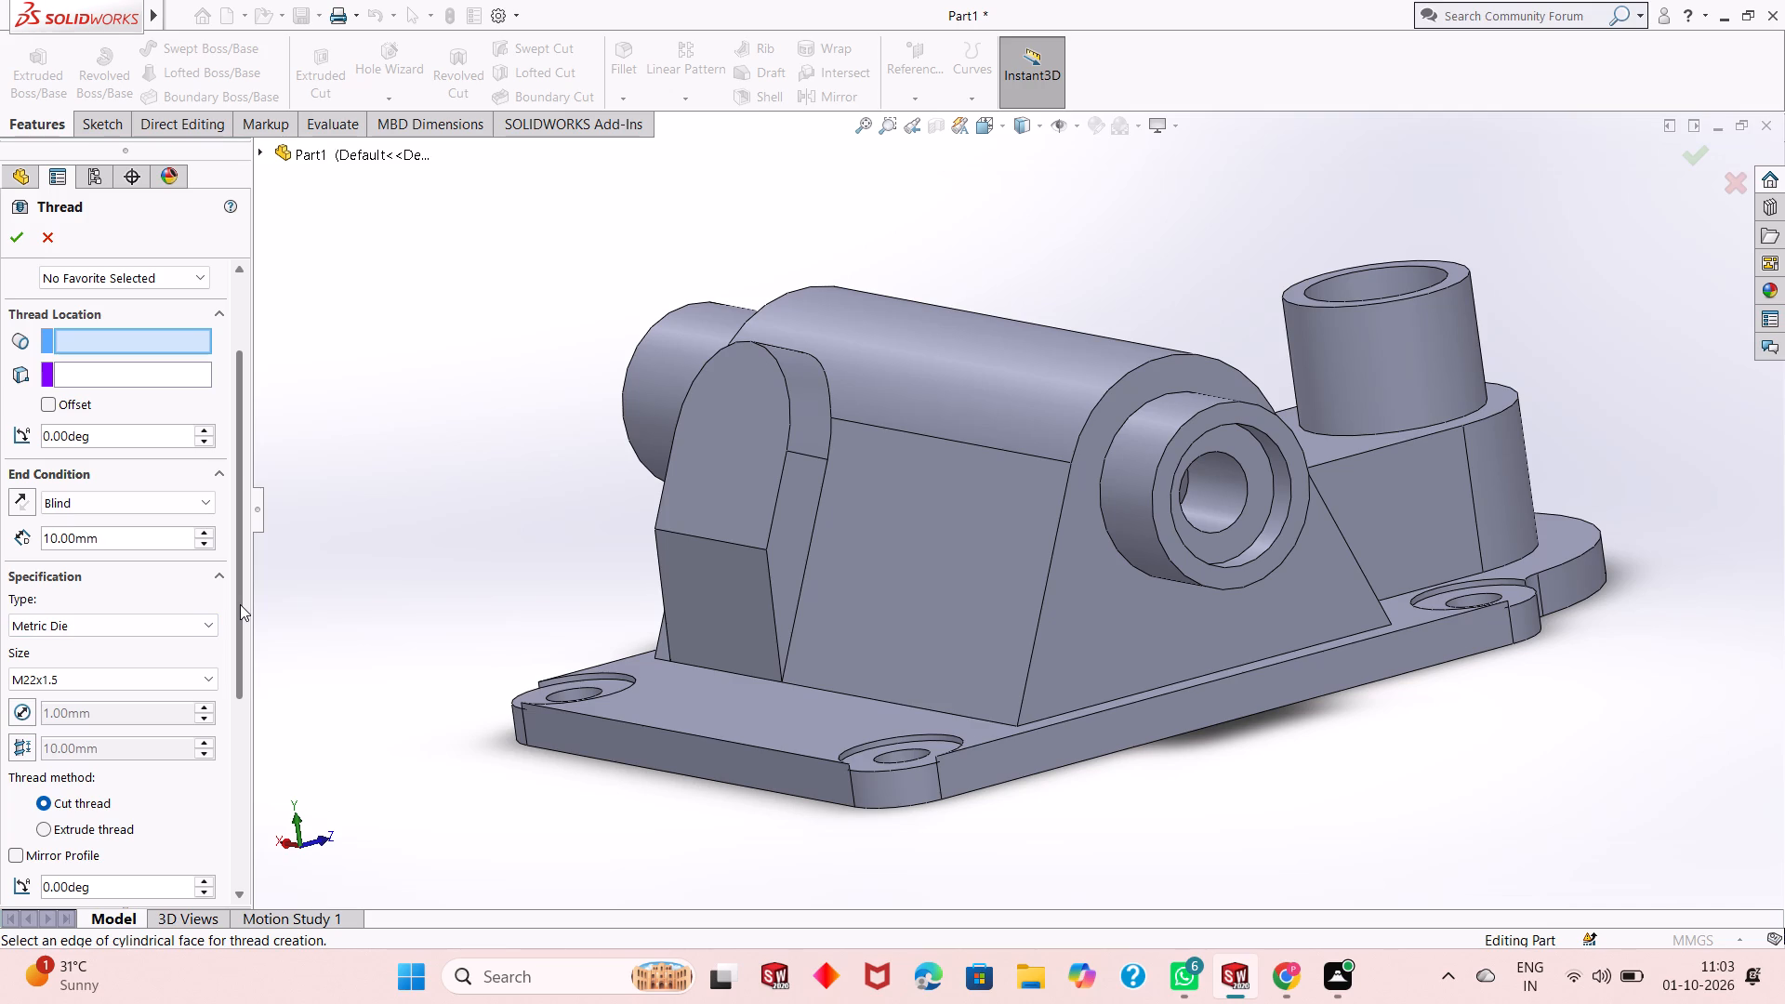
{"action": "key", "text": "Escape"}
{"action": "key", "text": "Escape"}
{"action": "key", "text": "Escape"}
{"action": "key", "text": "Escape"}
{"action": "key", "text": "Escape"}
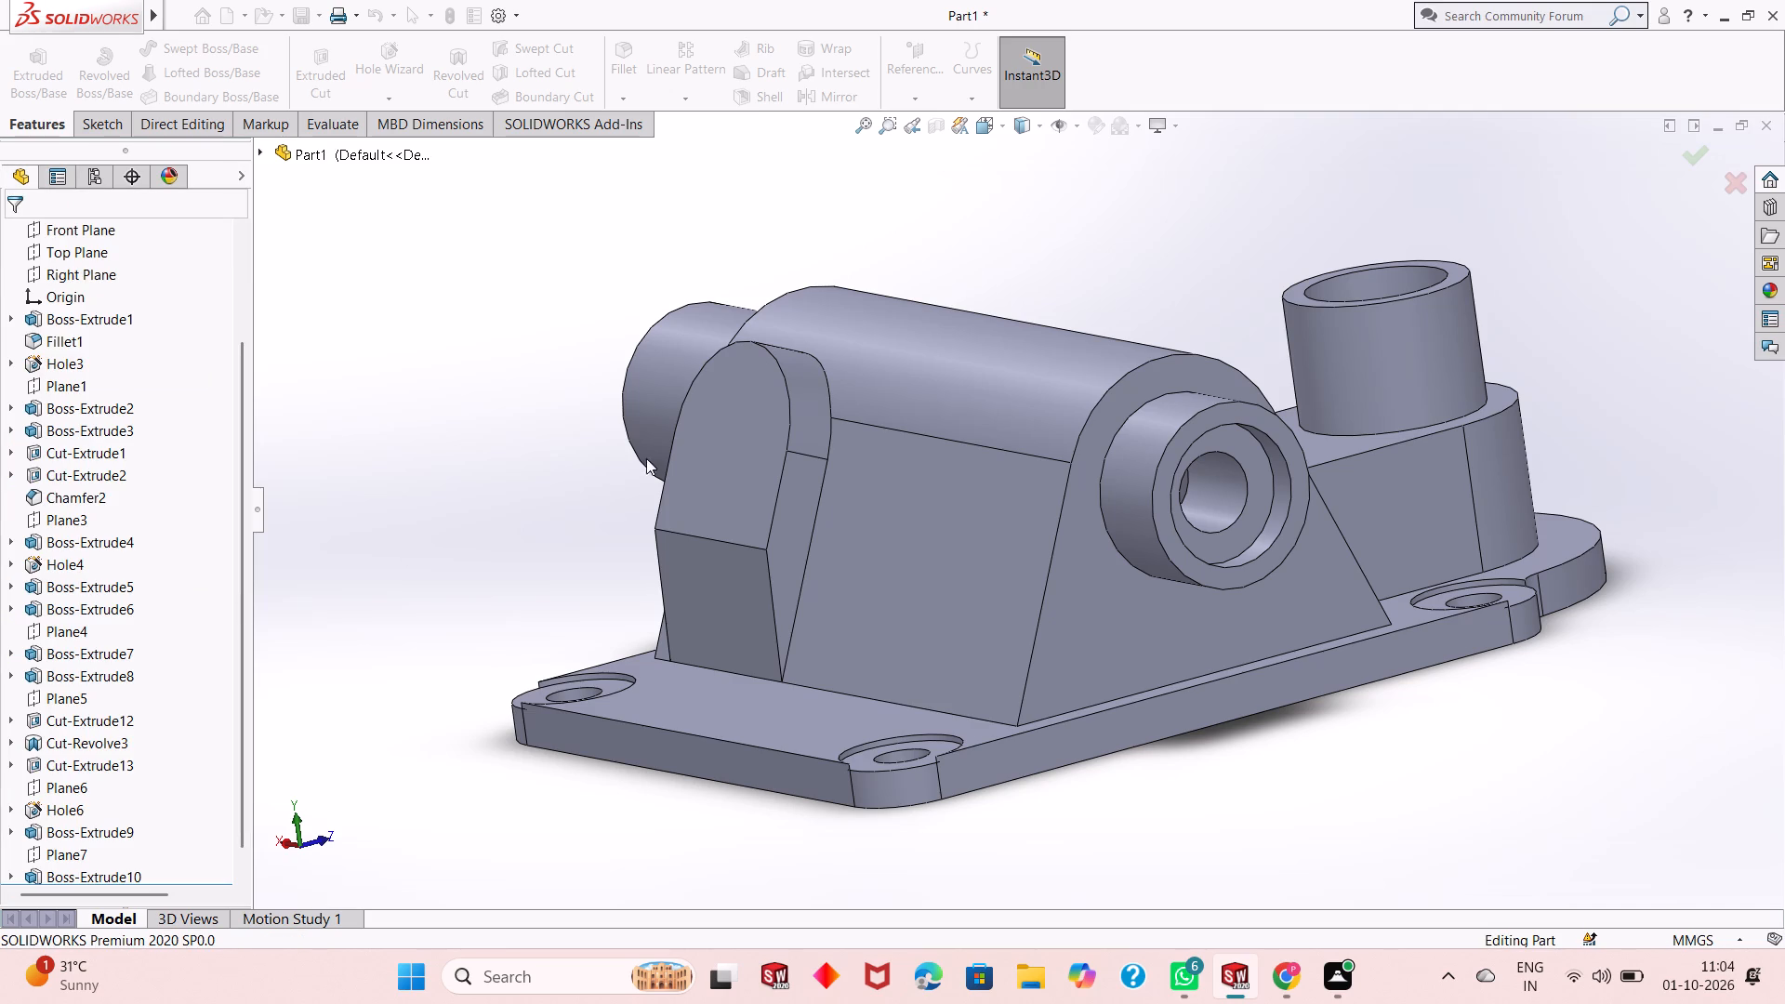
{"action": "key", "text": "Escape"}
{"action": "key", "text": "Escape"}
Sketch a circle about 16 mm in diameter on the round-topped boss's front face, centred on its rounded top's arc centre.
{"action": "left_click", "coordinate": [716, 450]}
{"action": "left_click", "coordinate": [800, 393]}
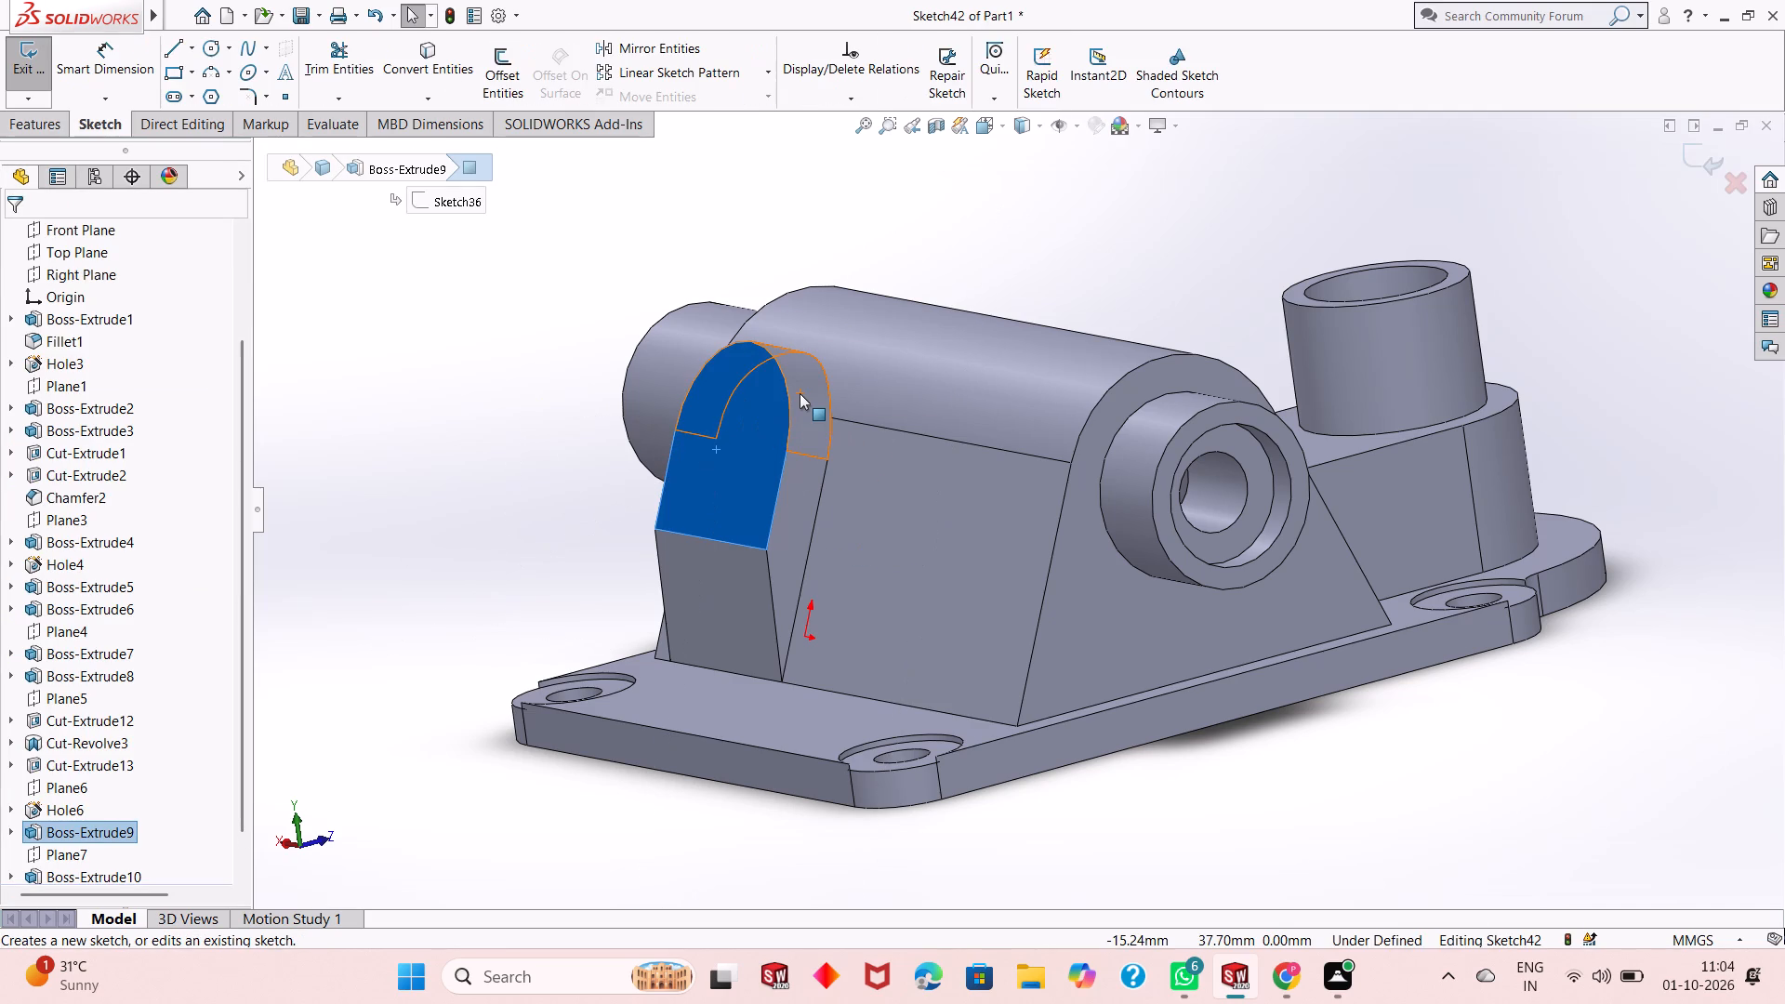
{"action": "key", "text": "ctrl+8"}
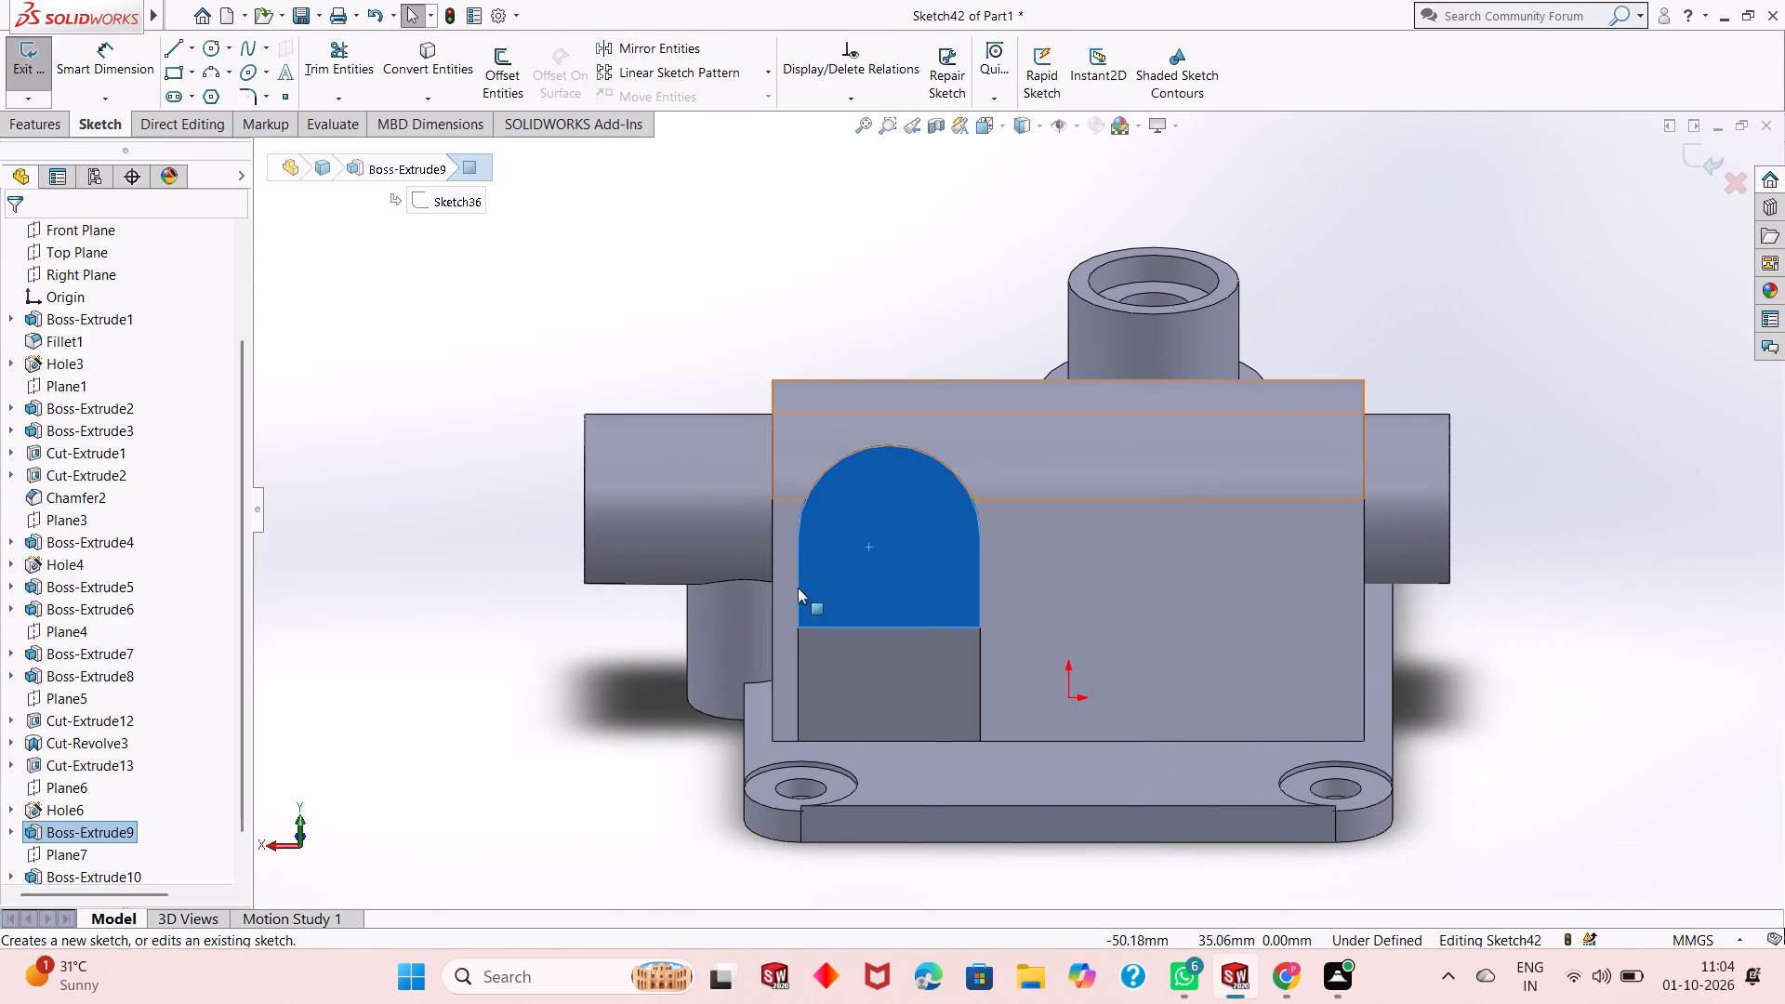
{"action": "key", "text": "Escape"}
{"action": "key", "text": "Escape"}
{"action": "left_click", "coordinate": [209, 51]}
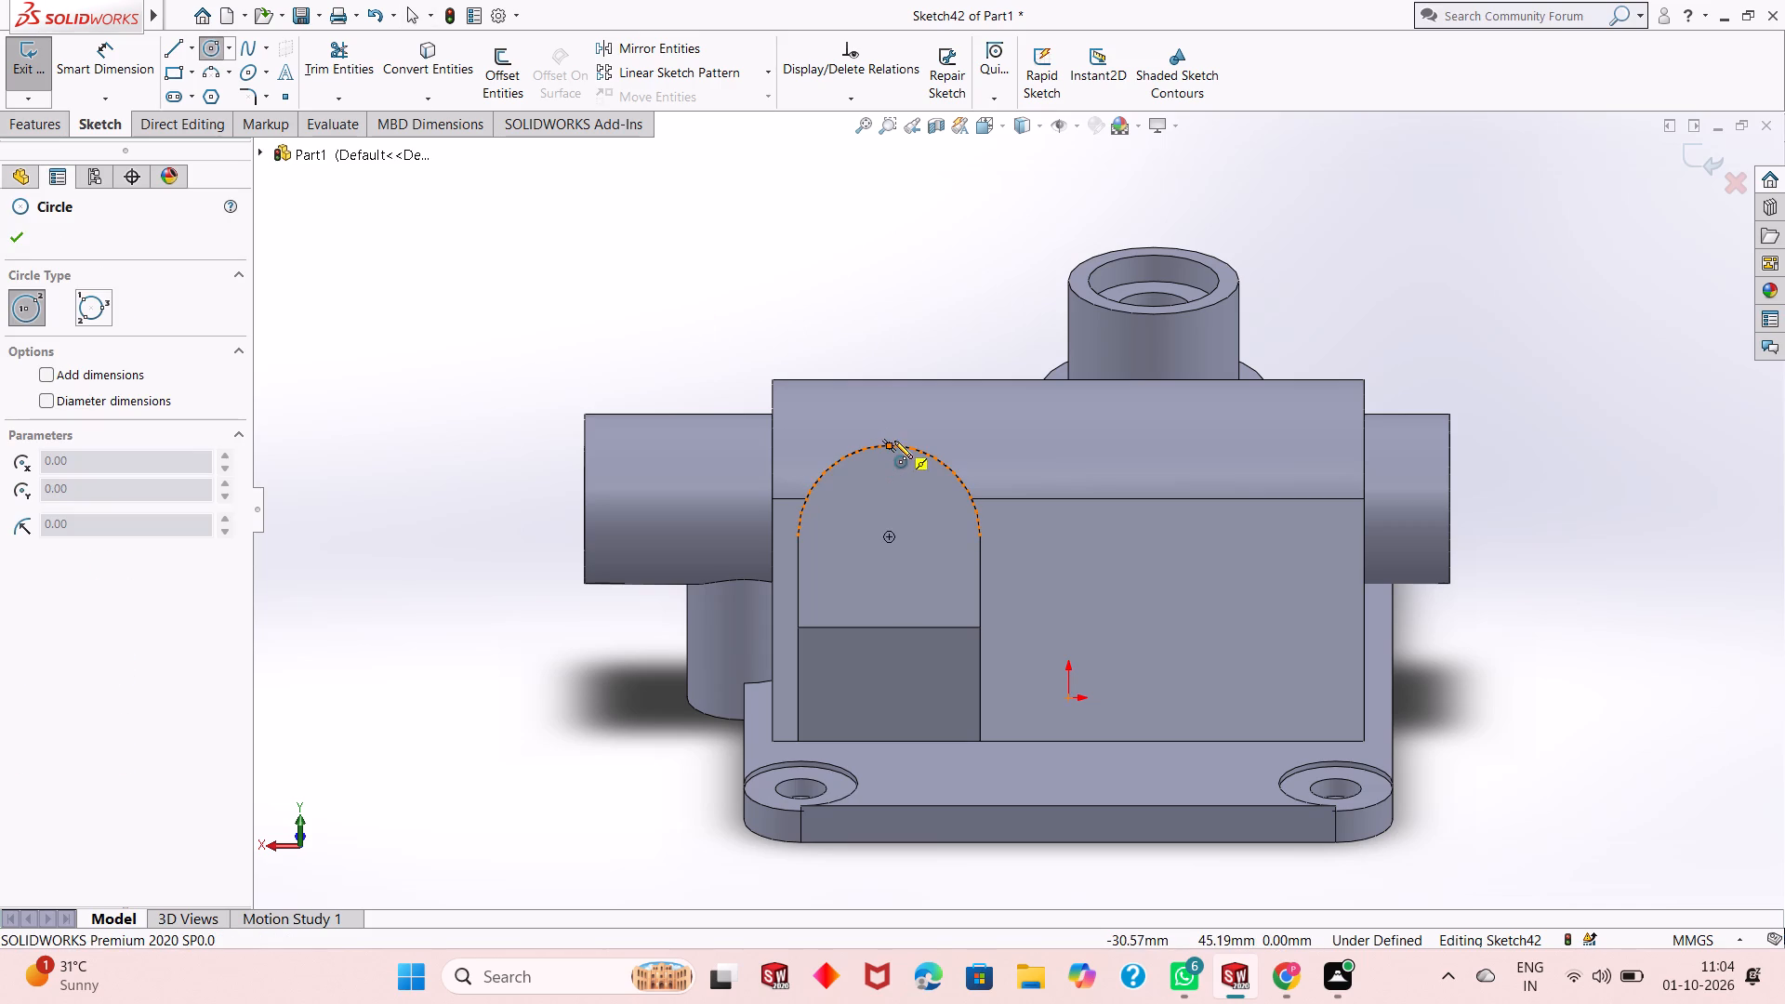
{"action": "left_click", "coordinate": [888, 537]}
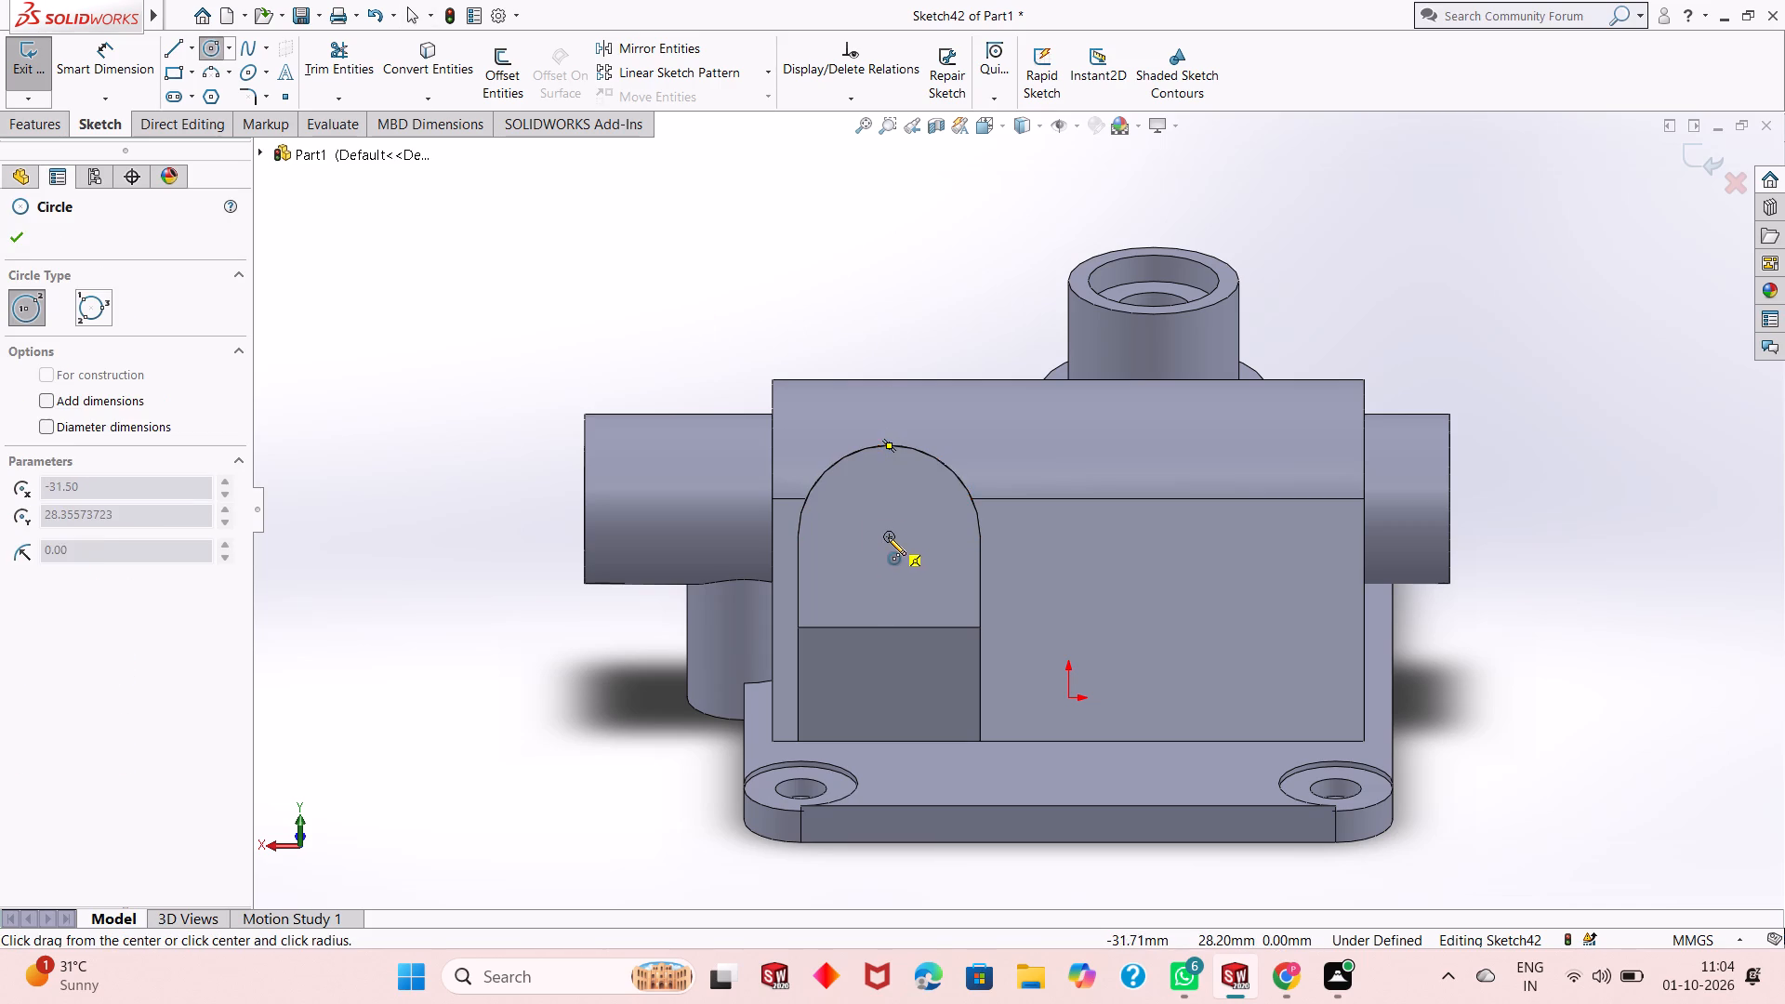
{"action": "left_click", "coordinate": [911, 495]}
{"action": "right_click", "coordinate": [326, 392]}
{"action": "left_click", "coordinate": [363, 412]}
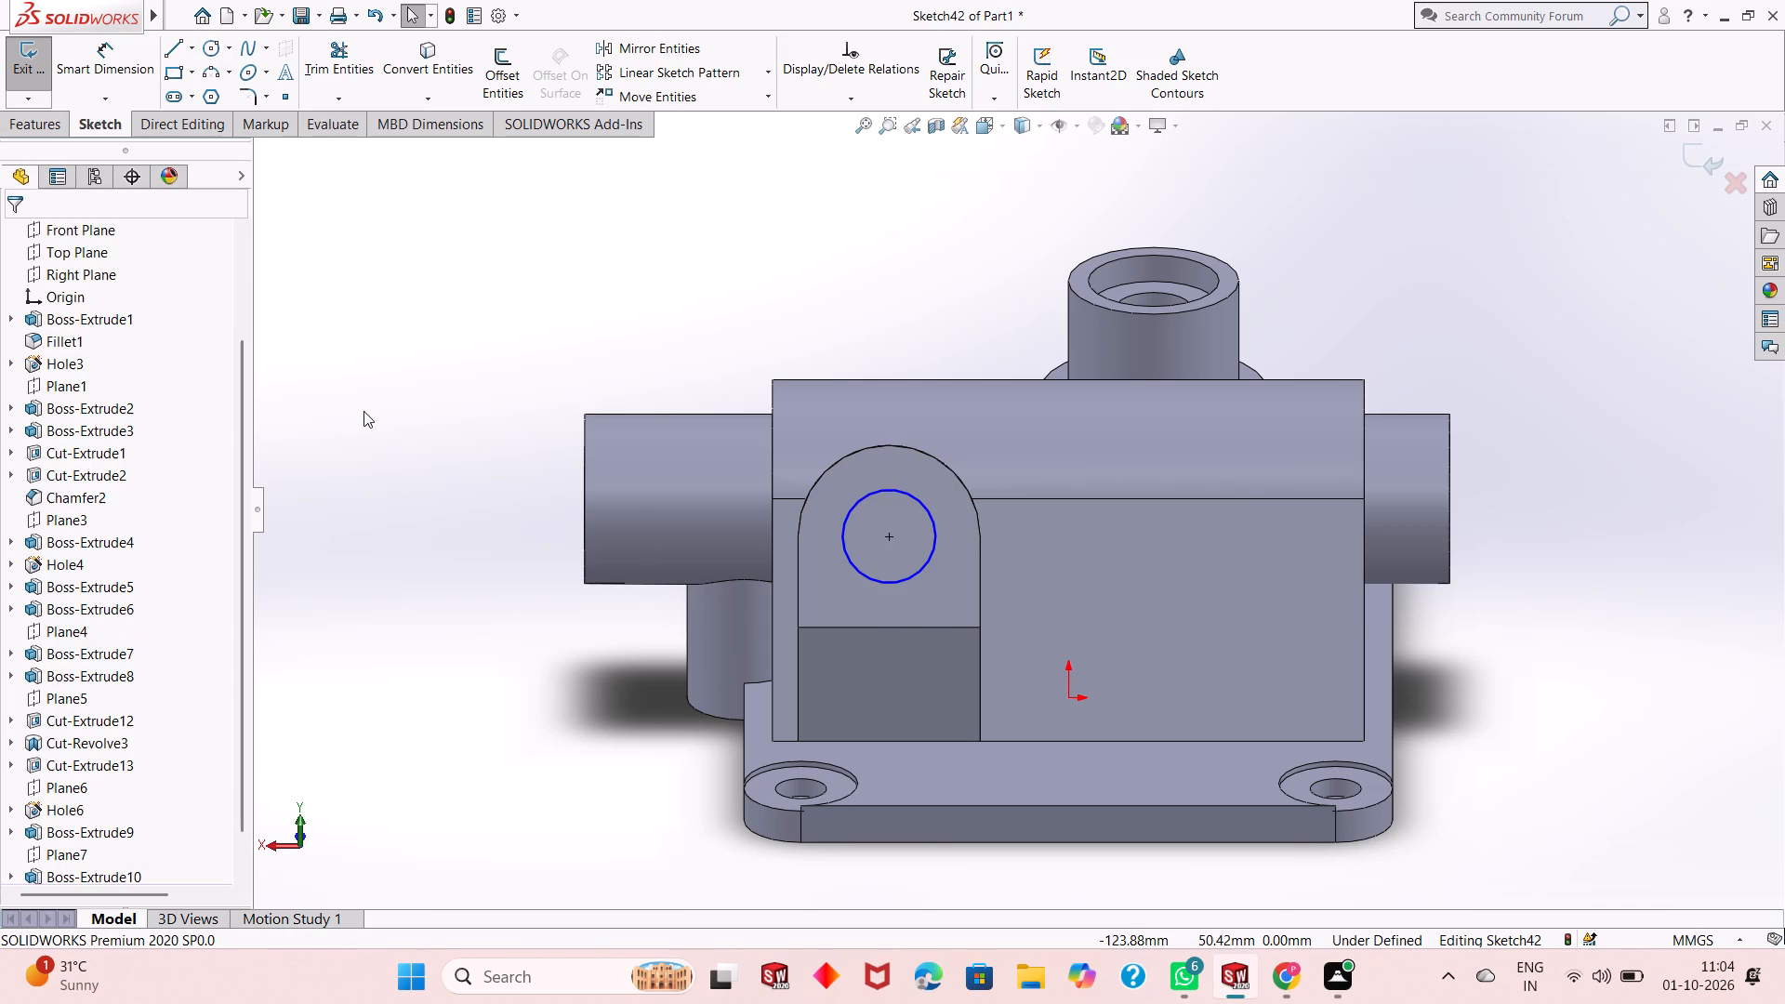
Dimension the circle's diameter.
{"action": "left_click", "coordinate": [117, 53]}
{"action": "left_click", "coordinate": [889, 579]}
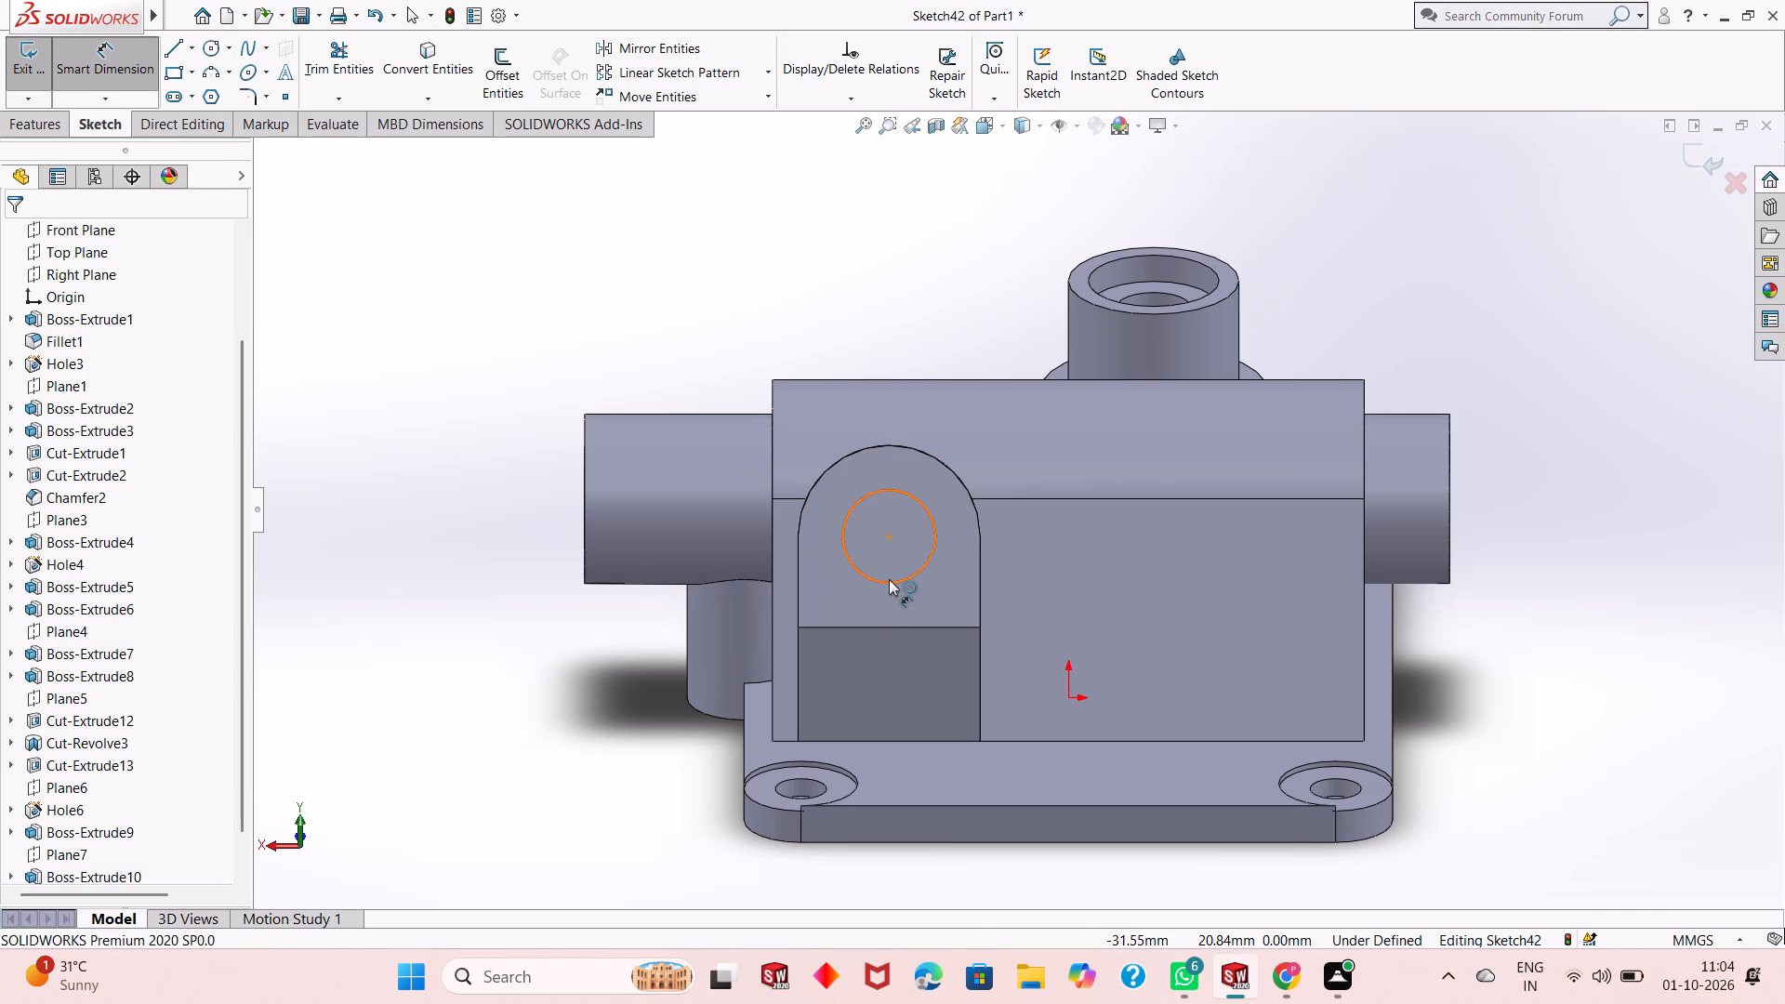
{"action": "left_click", "coordinate": [508, 792]}
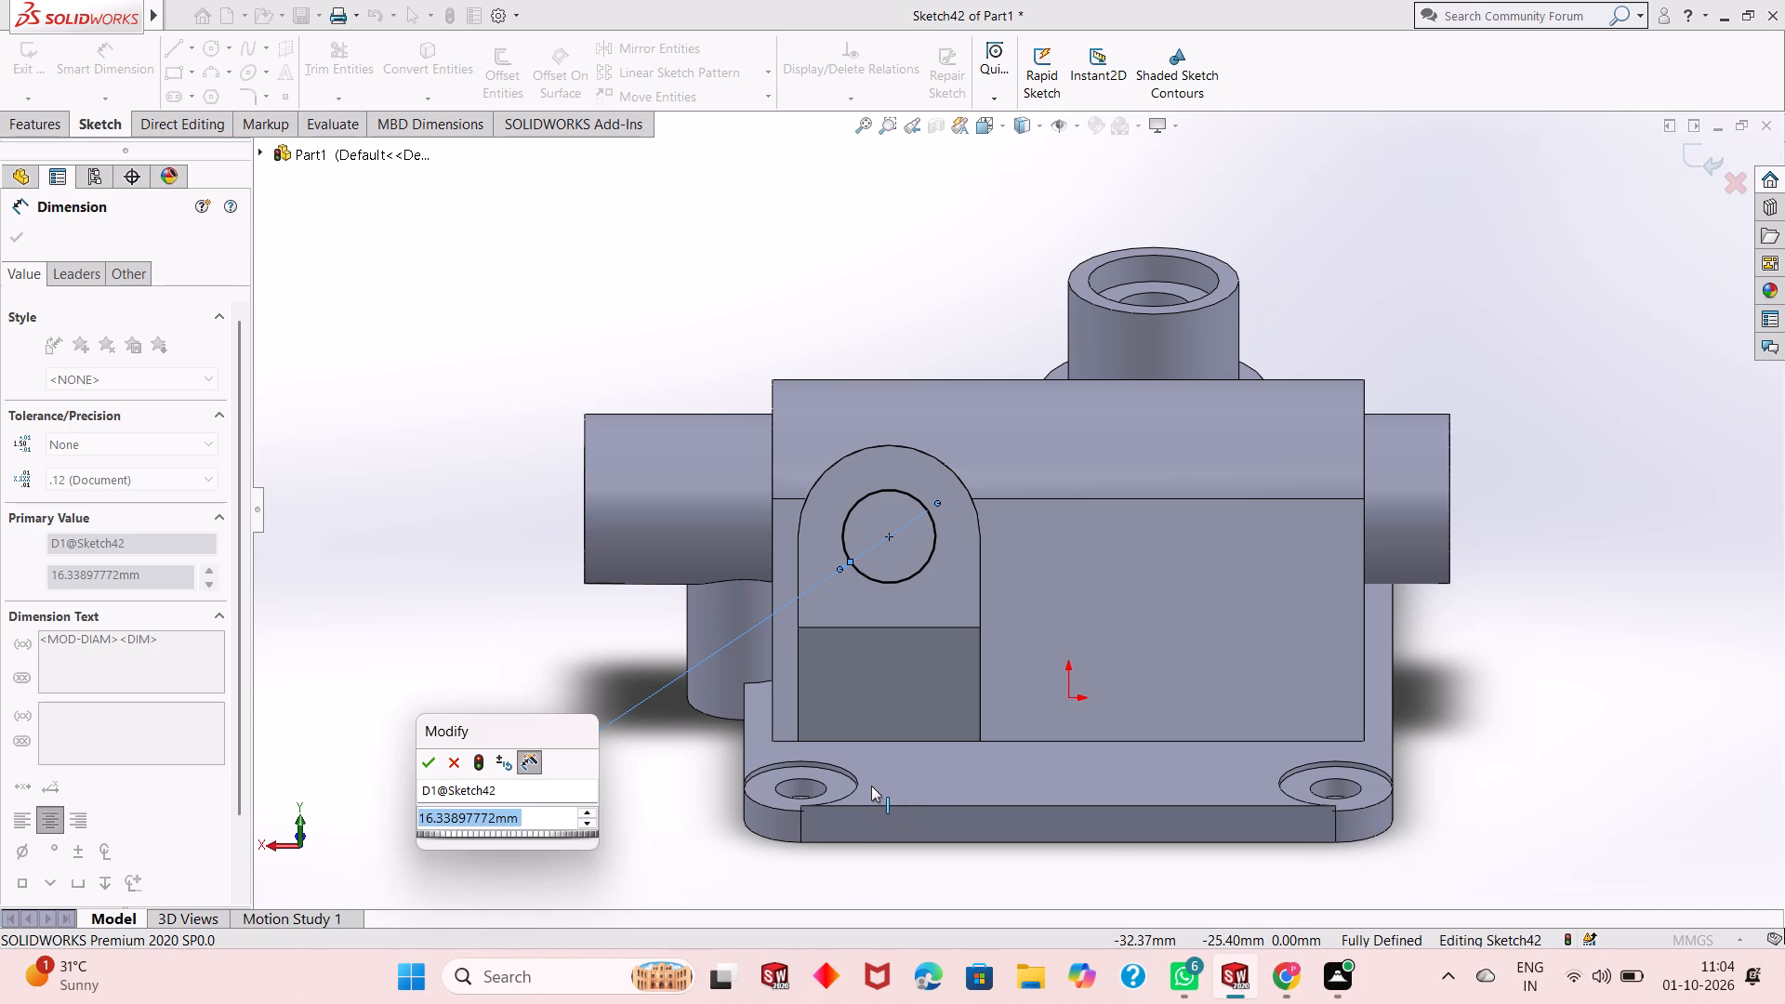
Examine the round-topped boss with its sketched circle and the surrounding housing from several angles.
{"action": "middle_click_drag", "start_coordinate": [945, 858], "coordinate": [945, 859]}
{"action": "middle_click_drag", "start_coordinate": [945, 859], "coordinate": [876, 853]}
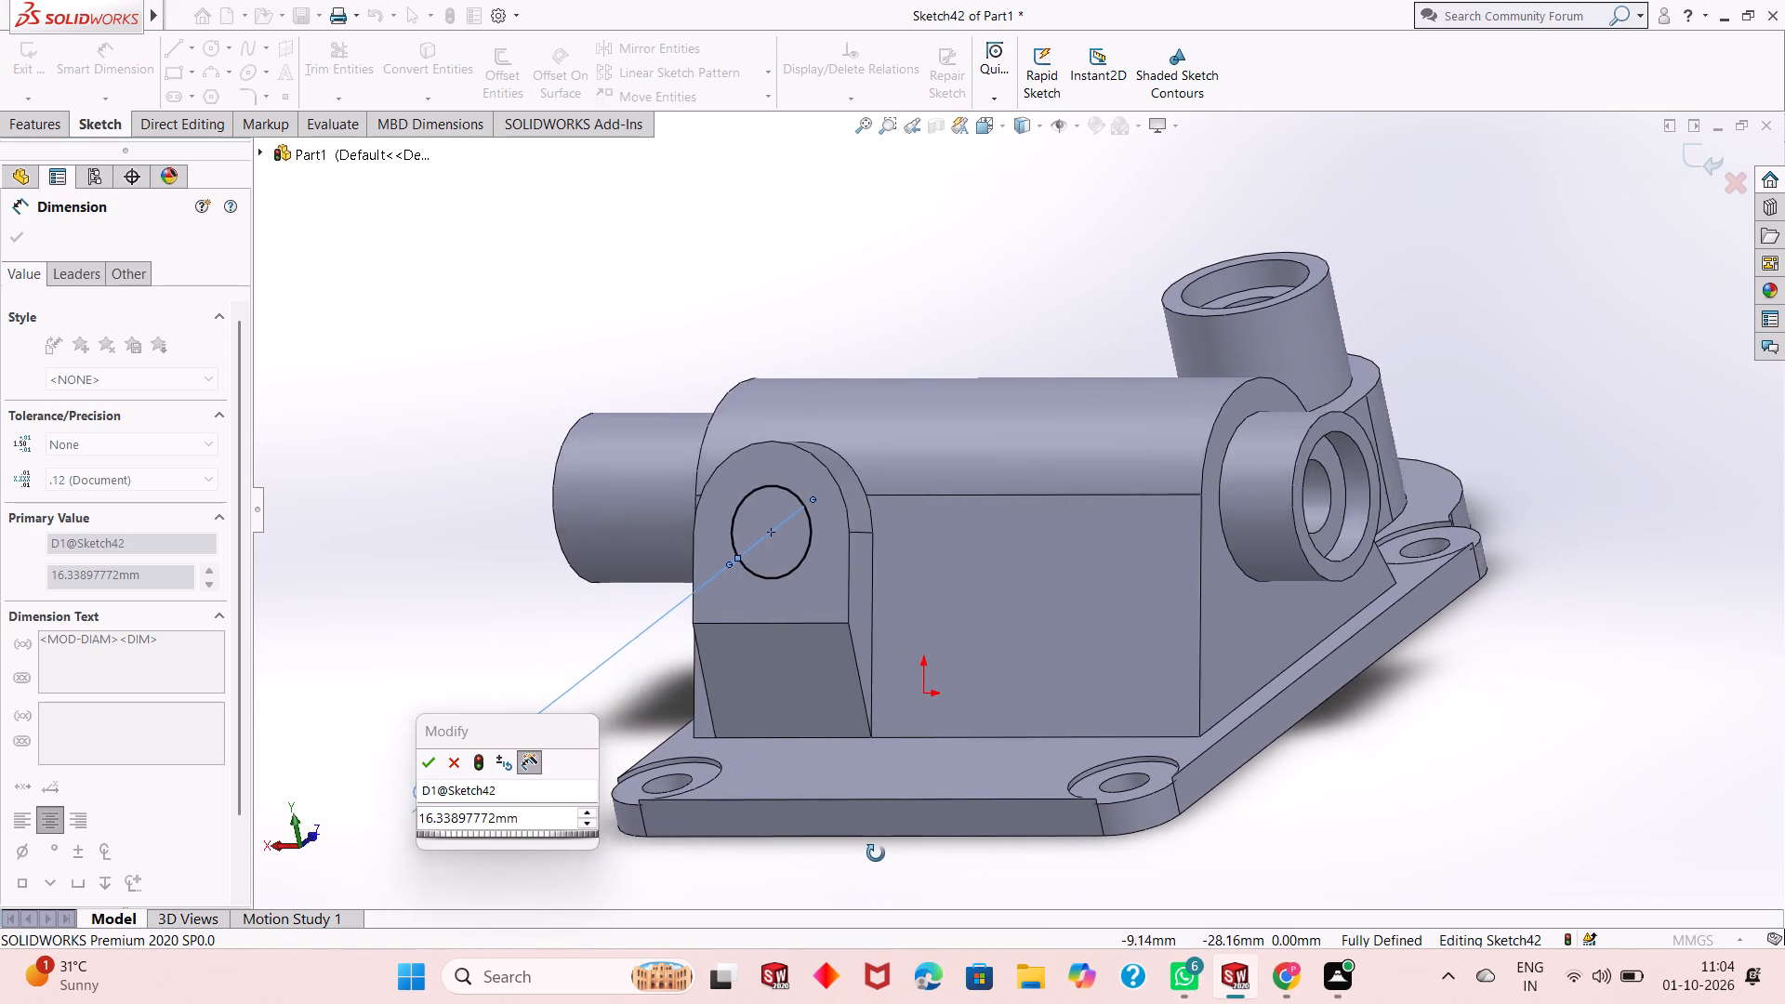
{"action": "middle_click_drag", "start_coordinate": [876, 853], "coordinate": [834, 855]}
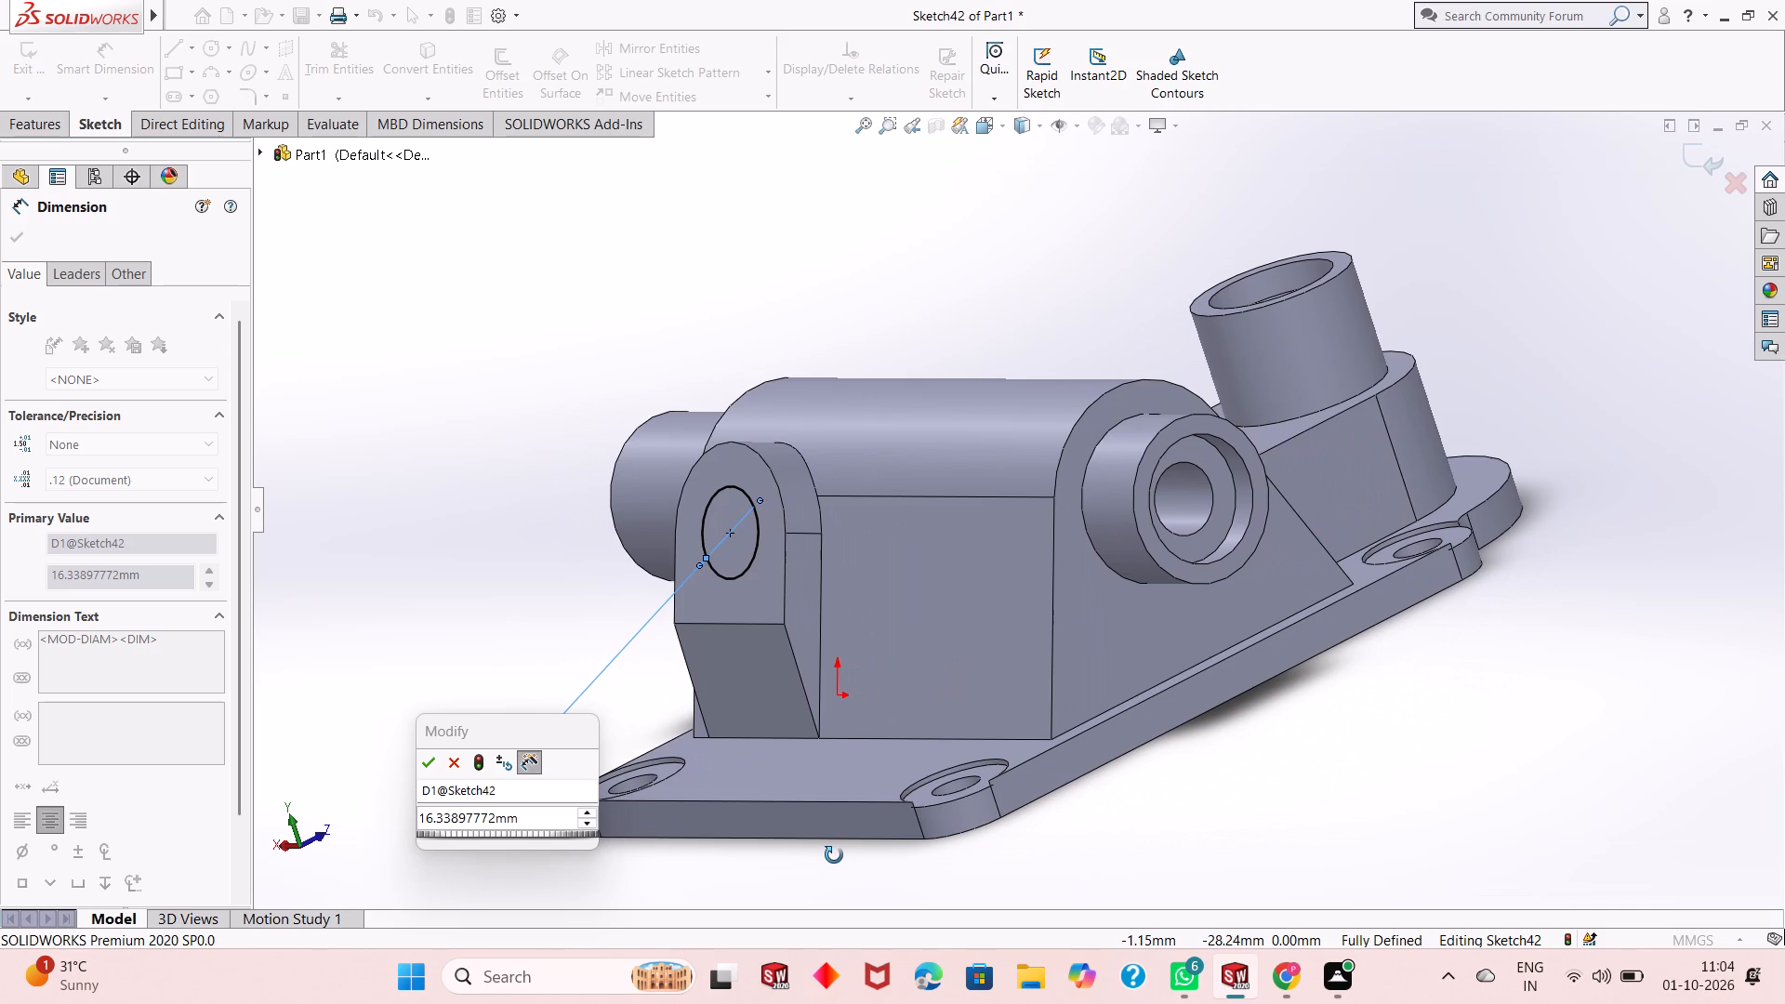
{"action": "middle_click_drag", "start_coordinate": [834, 855], "coordinate": [826, 857]}
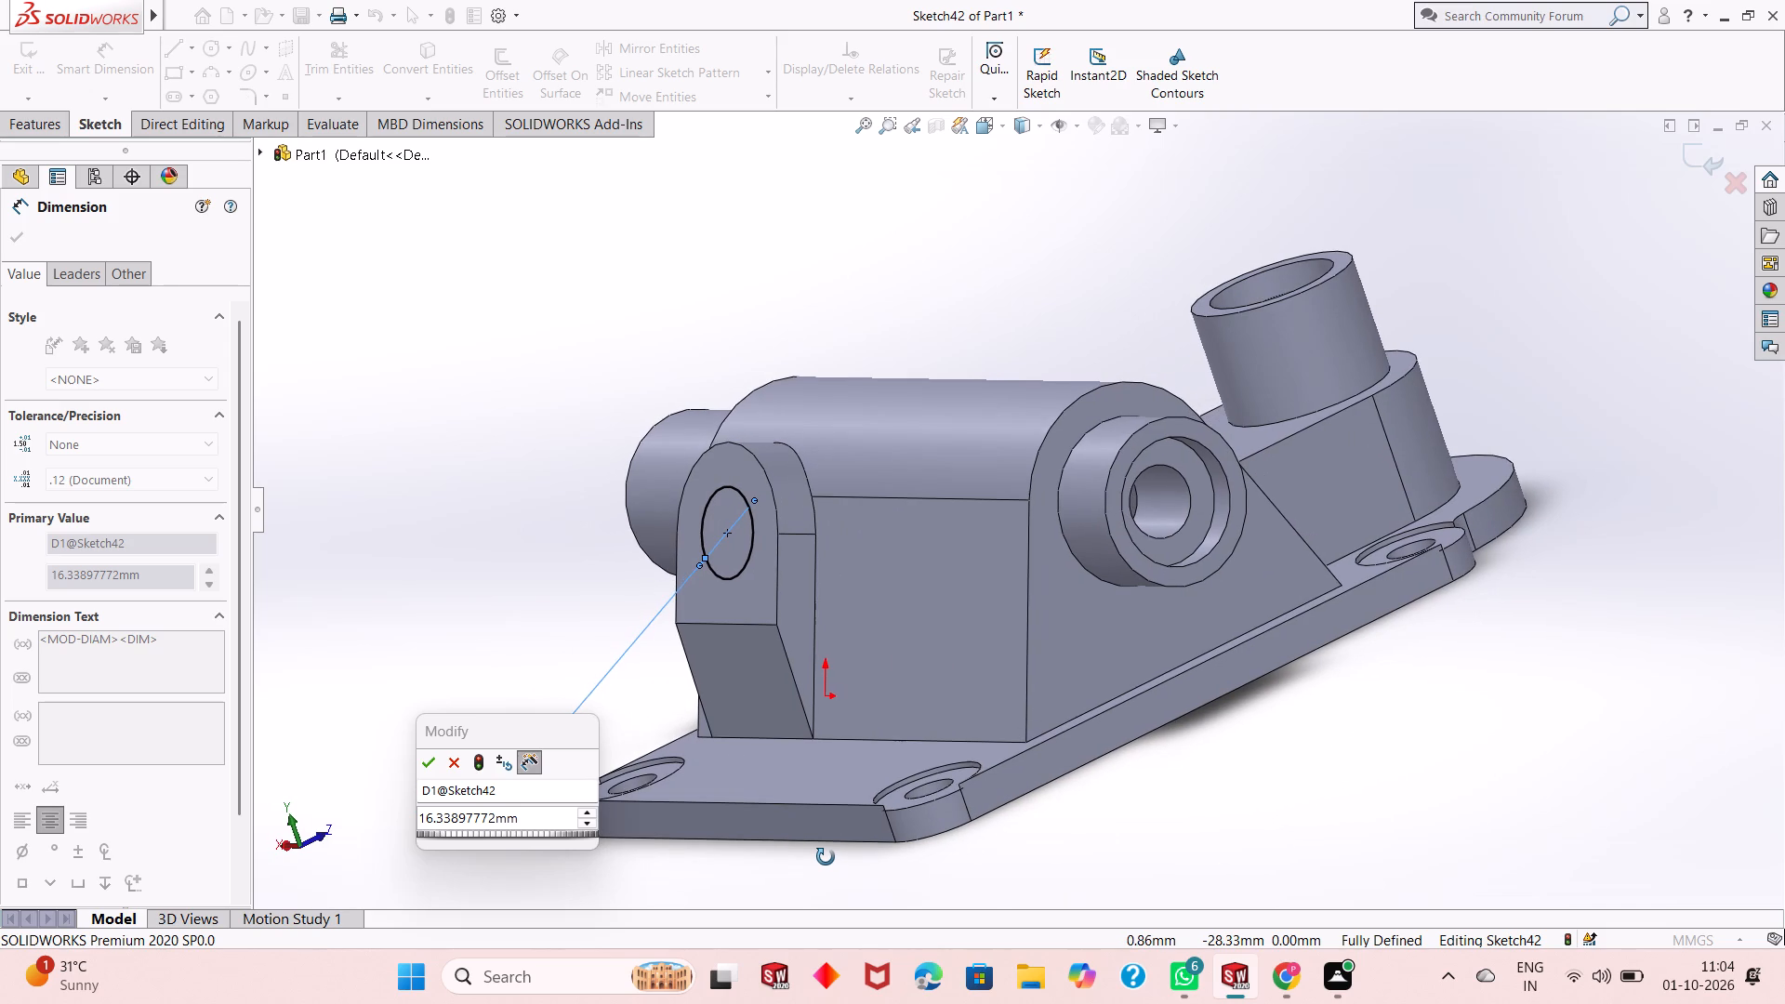
{"action": "middle_click_drag", "start_coordinate": [826, 857], "coordinate": [825, 858]}
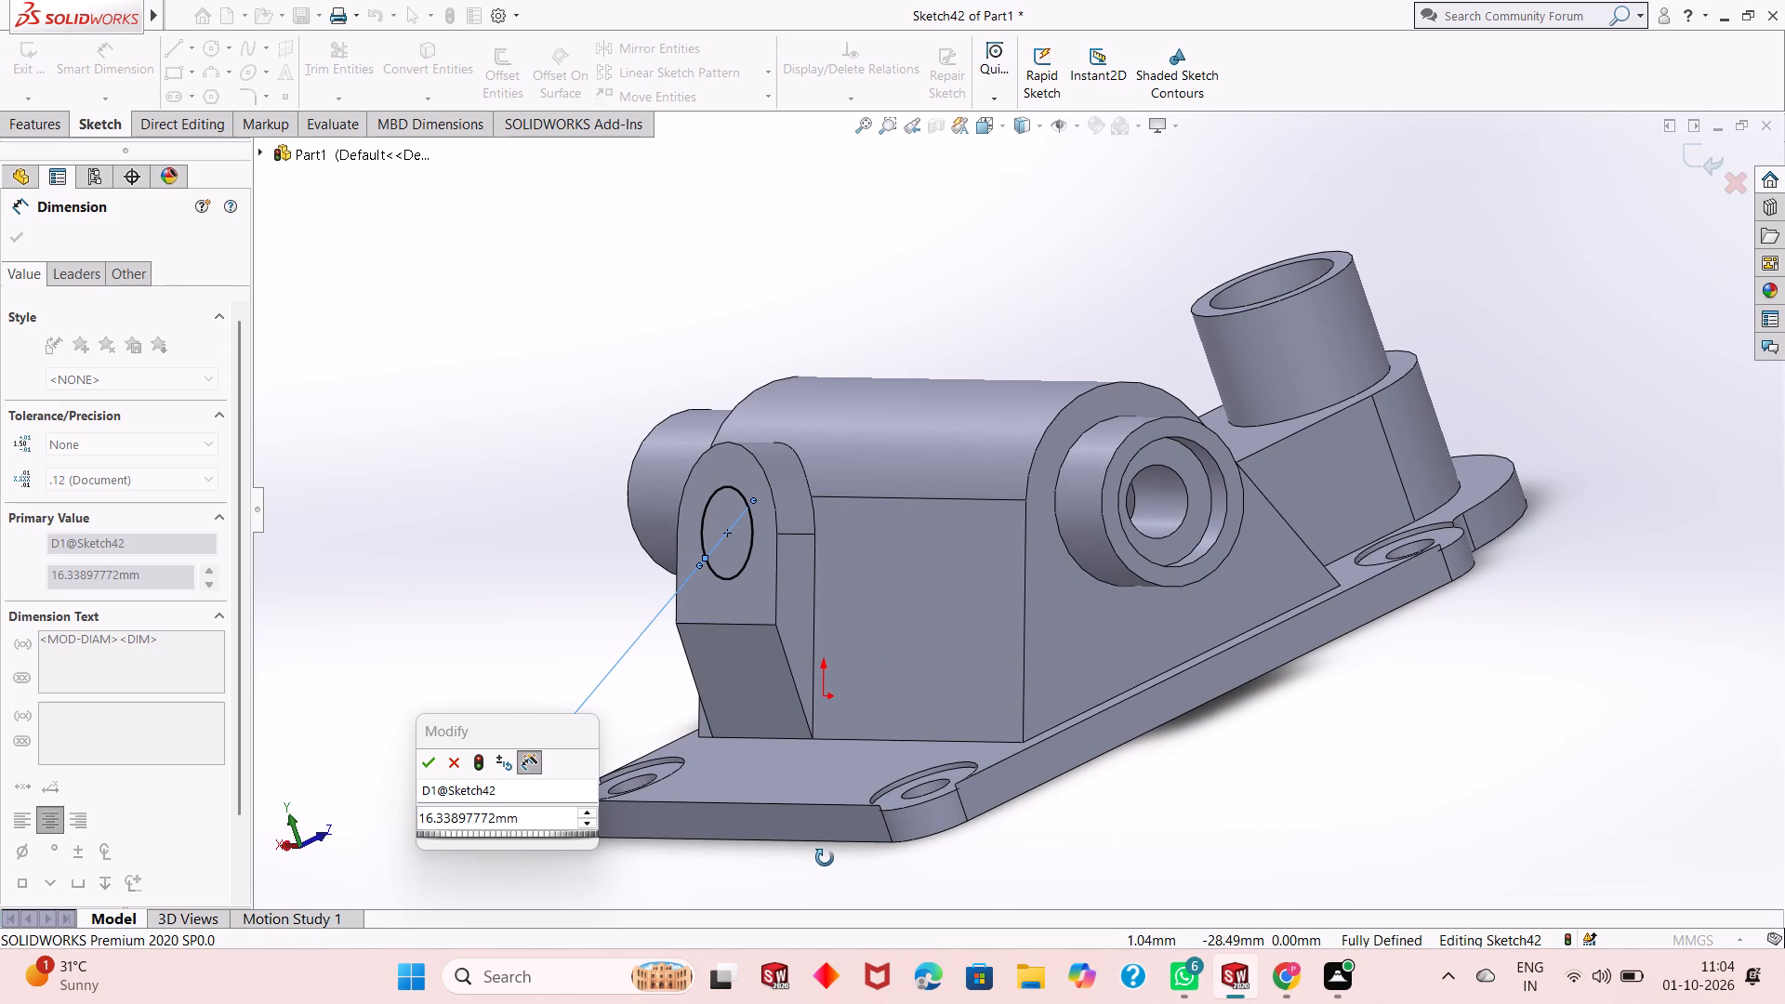
{"action": "middle_click_drag", "start_coordinate": [825, 858], "coordinate": [827, 863]}
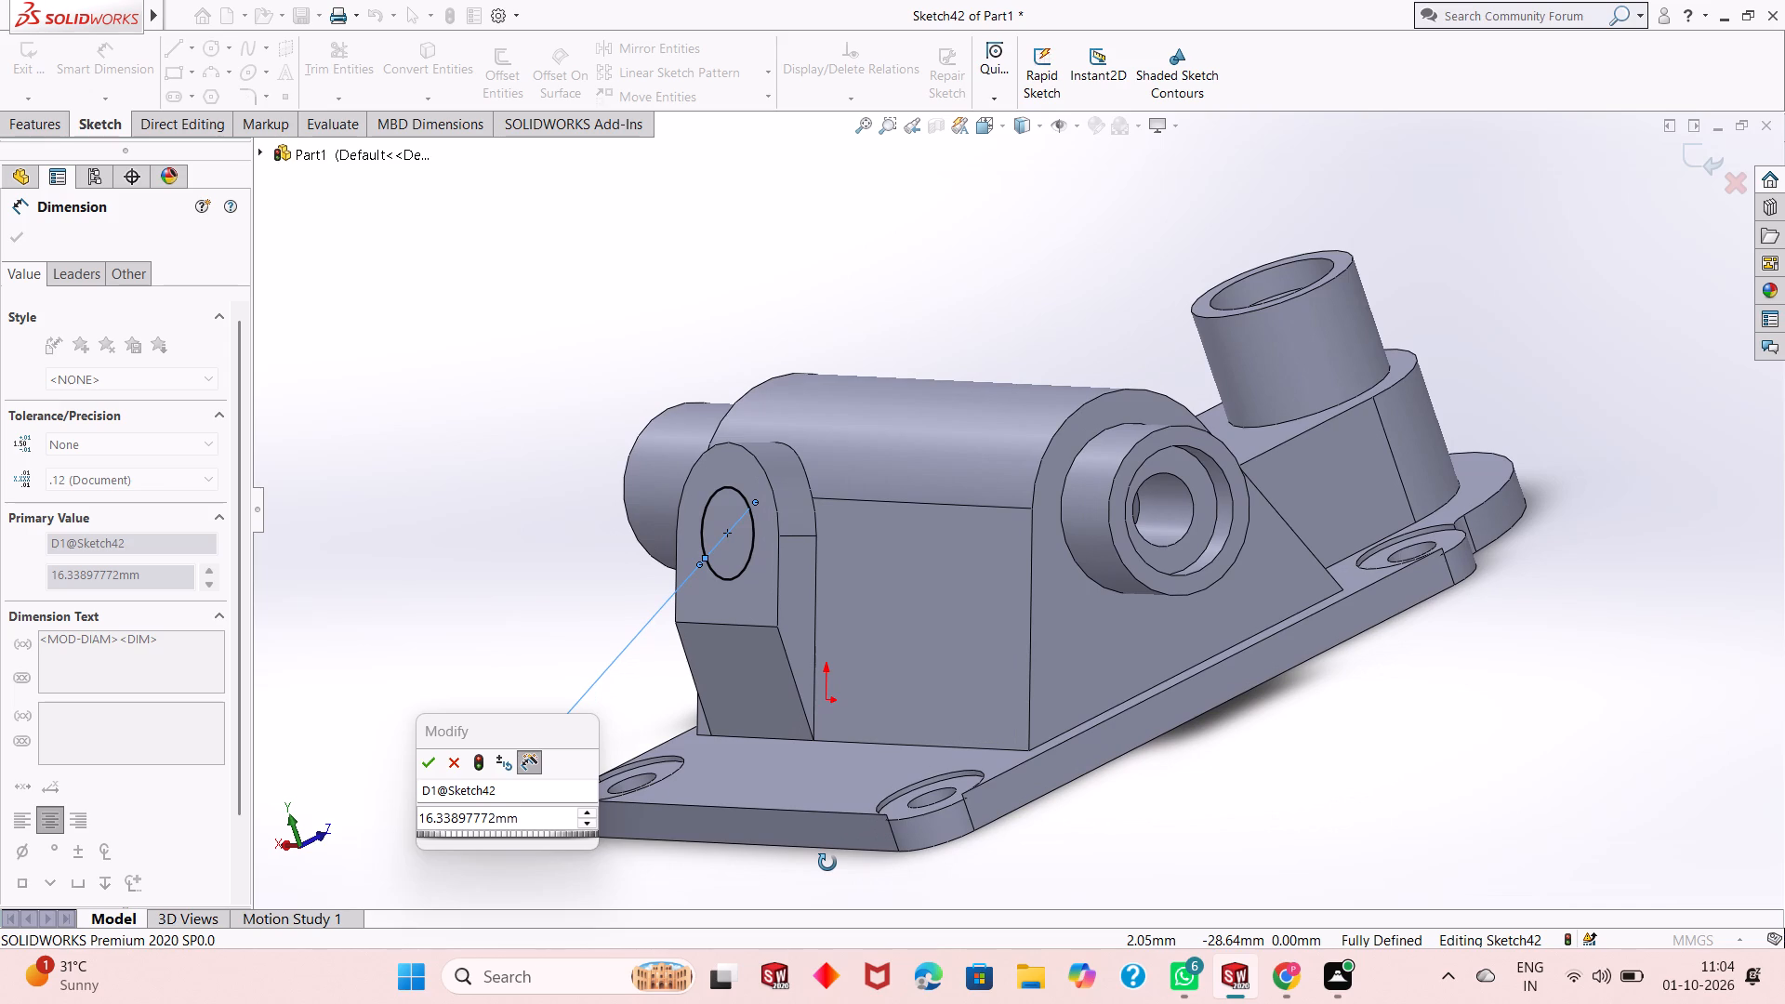
{"action": "middle_click_drag", "start_coordinate": [827, 863], "coordinate": [792, 792]}
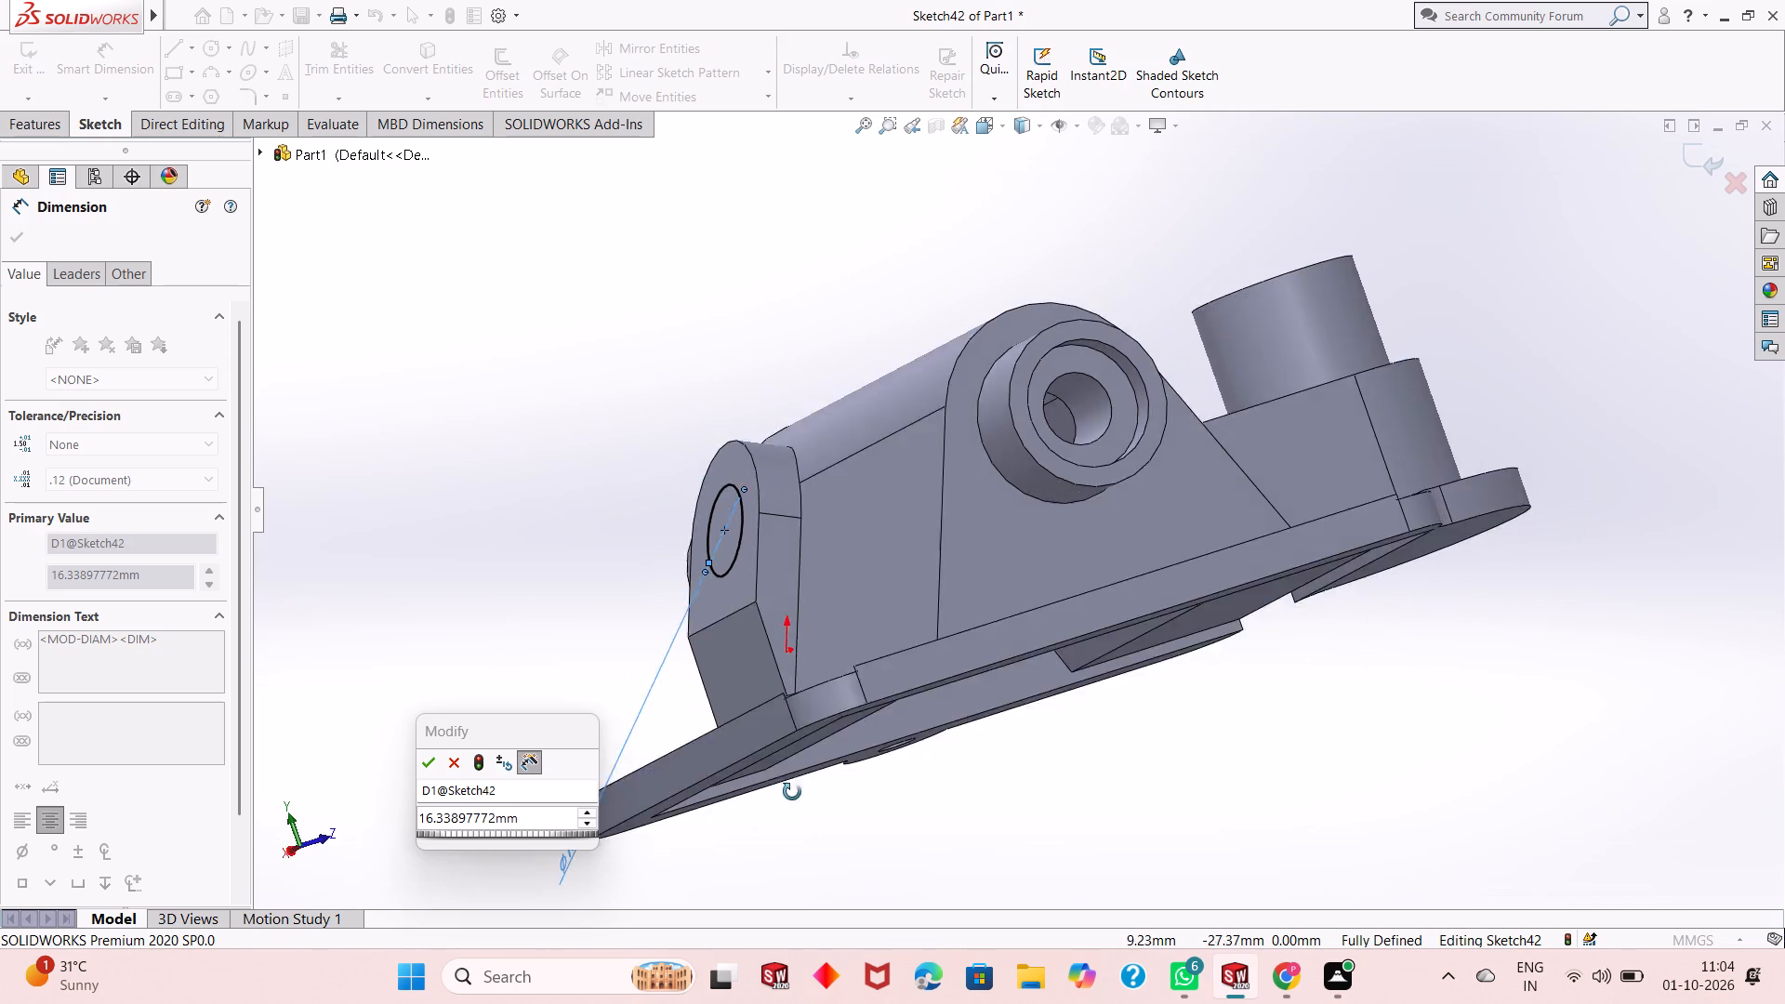
{"action": "middle_click_drag", "start_coordinate": [792, 792], "coordinate": [756, 881]}
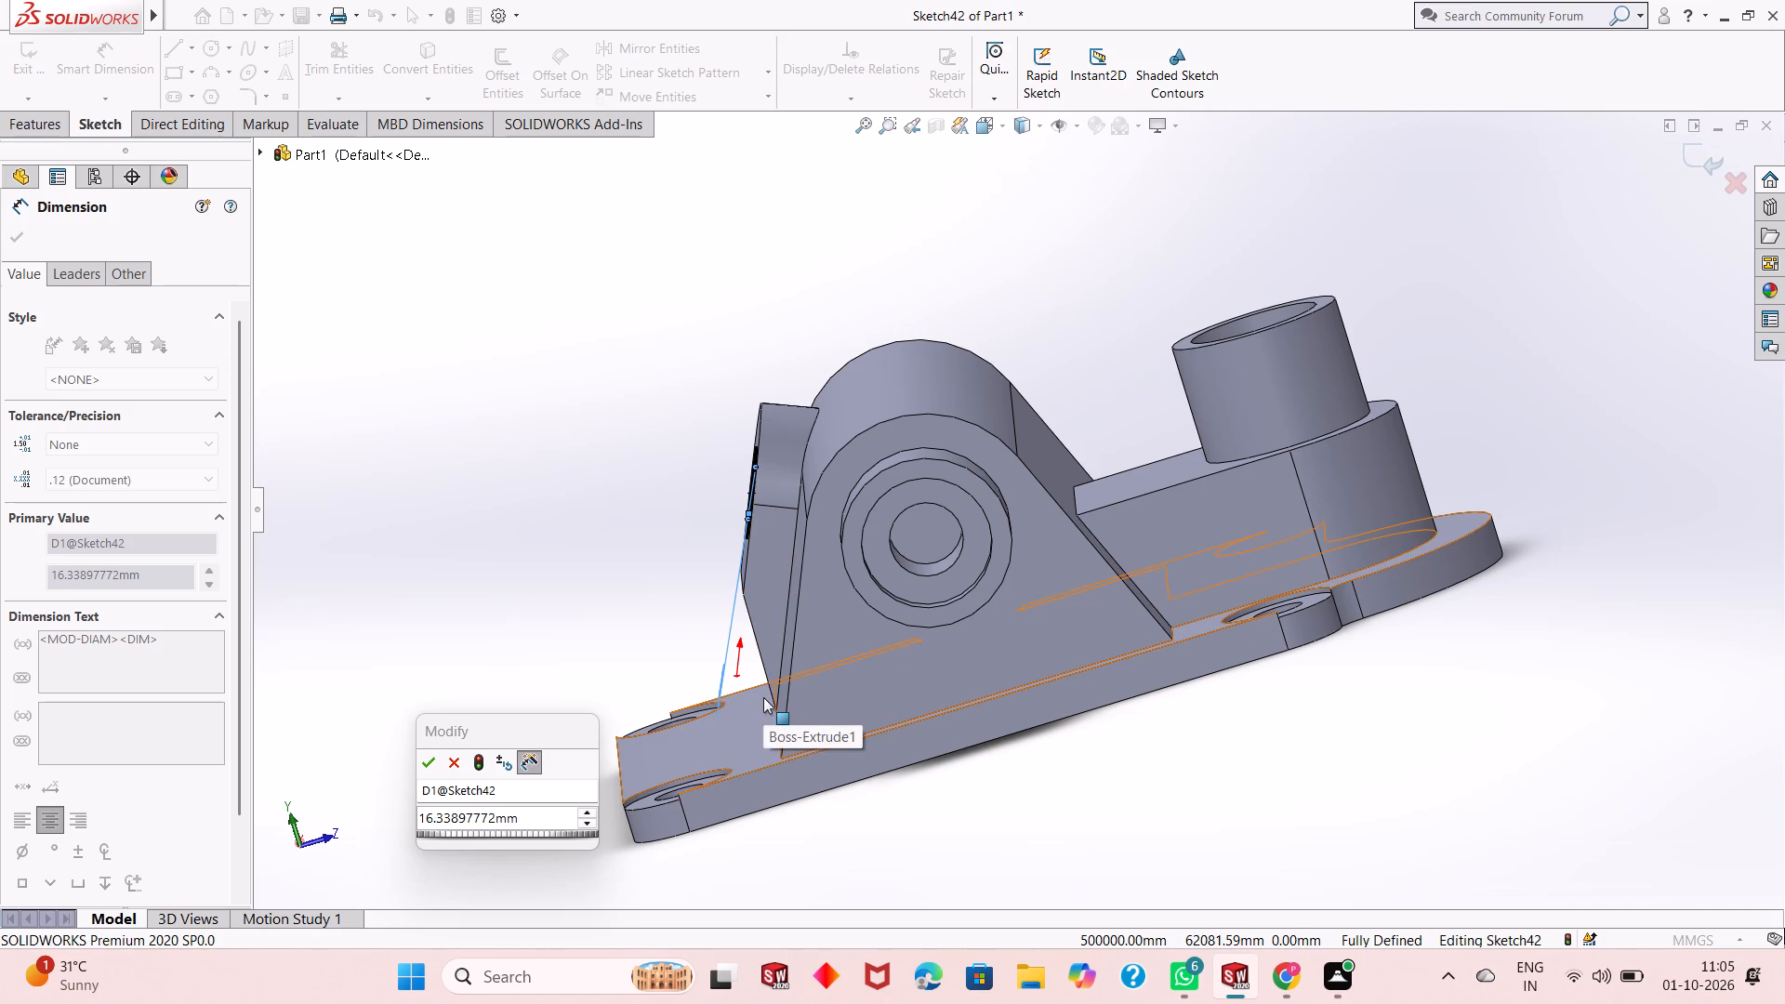
{"action": "middle_click_drag", "start_coordinate": [993, 782], "coordinate": [983, 768]}
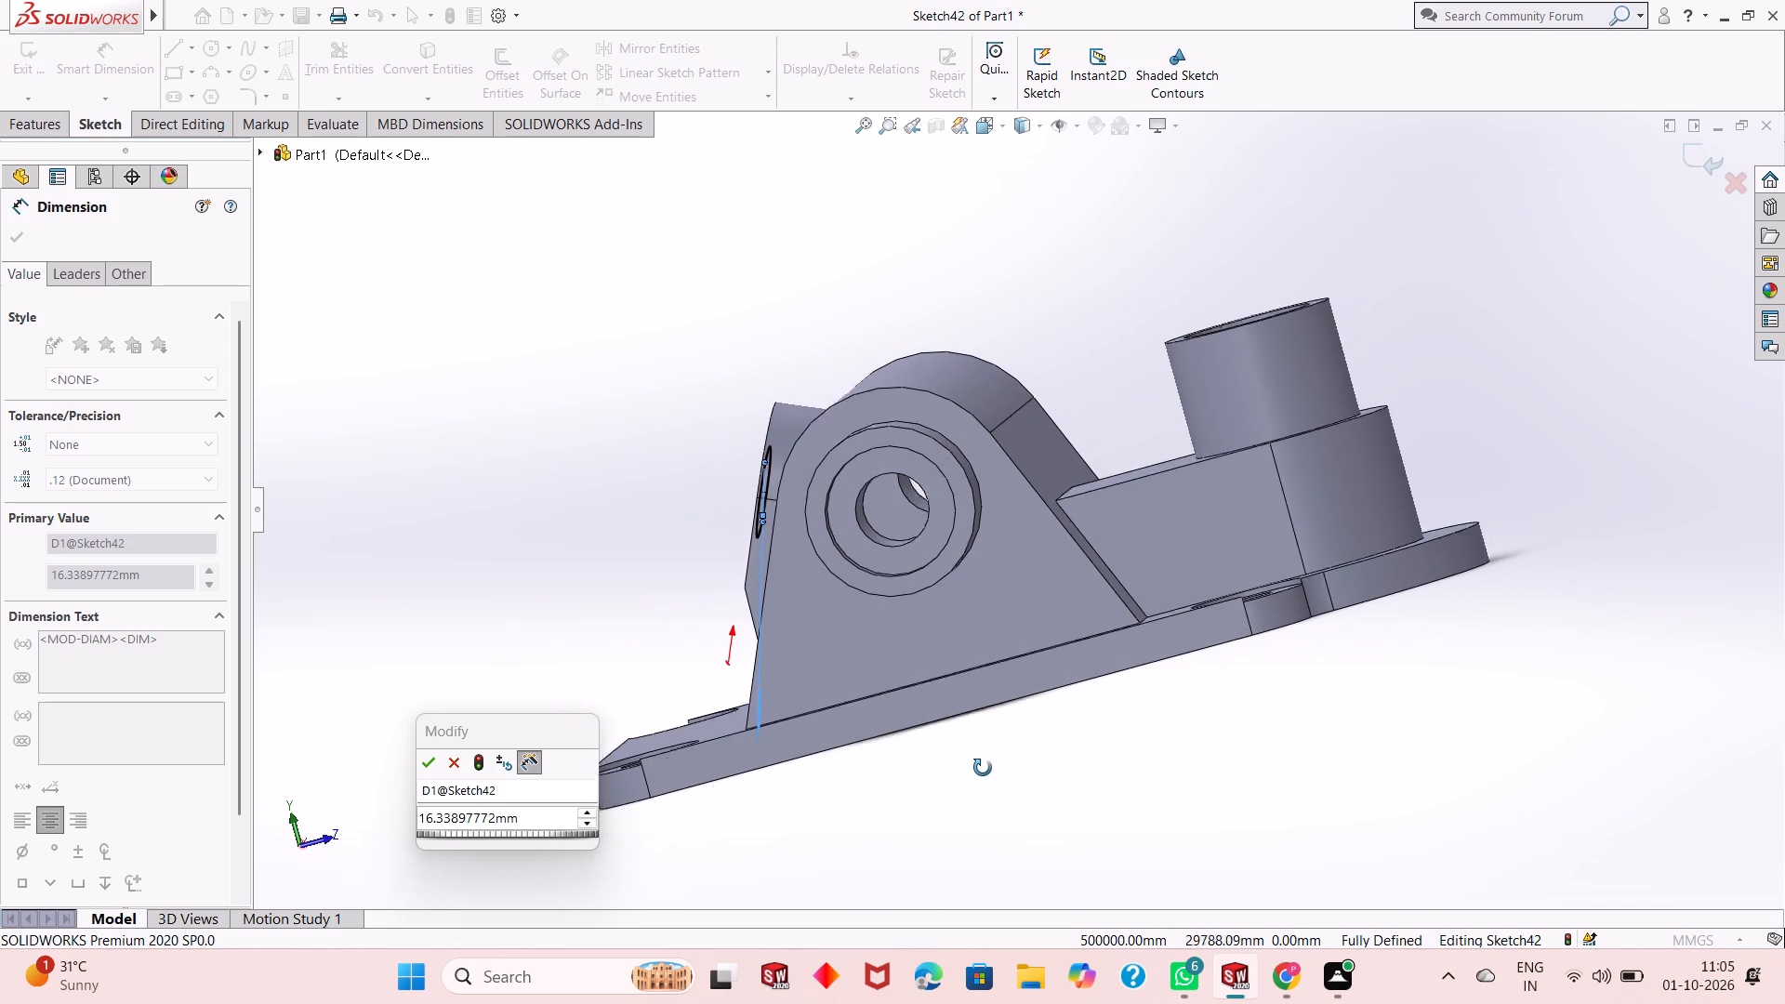
{"action": "middle_click_drag", "start_coordinate": [983, 768], "coordinate": [999, 772]}
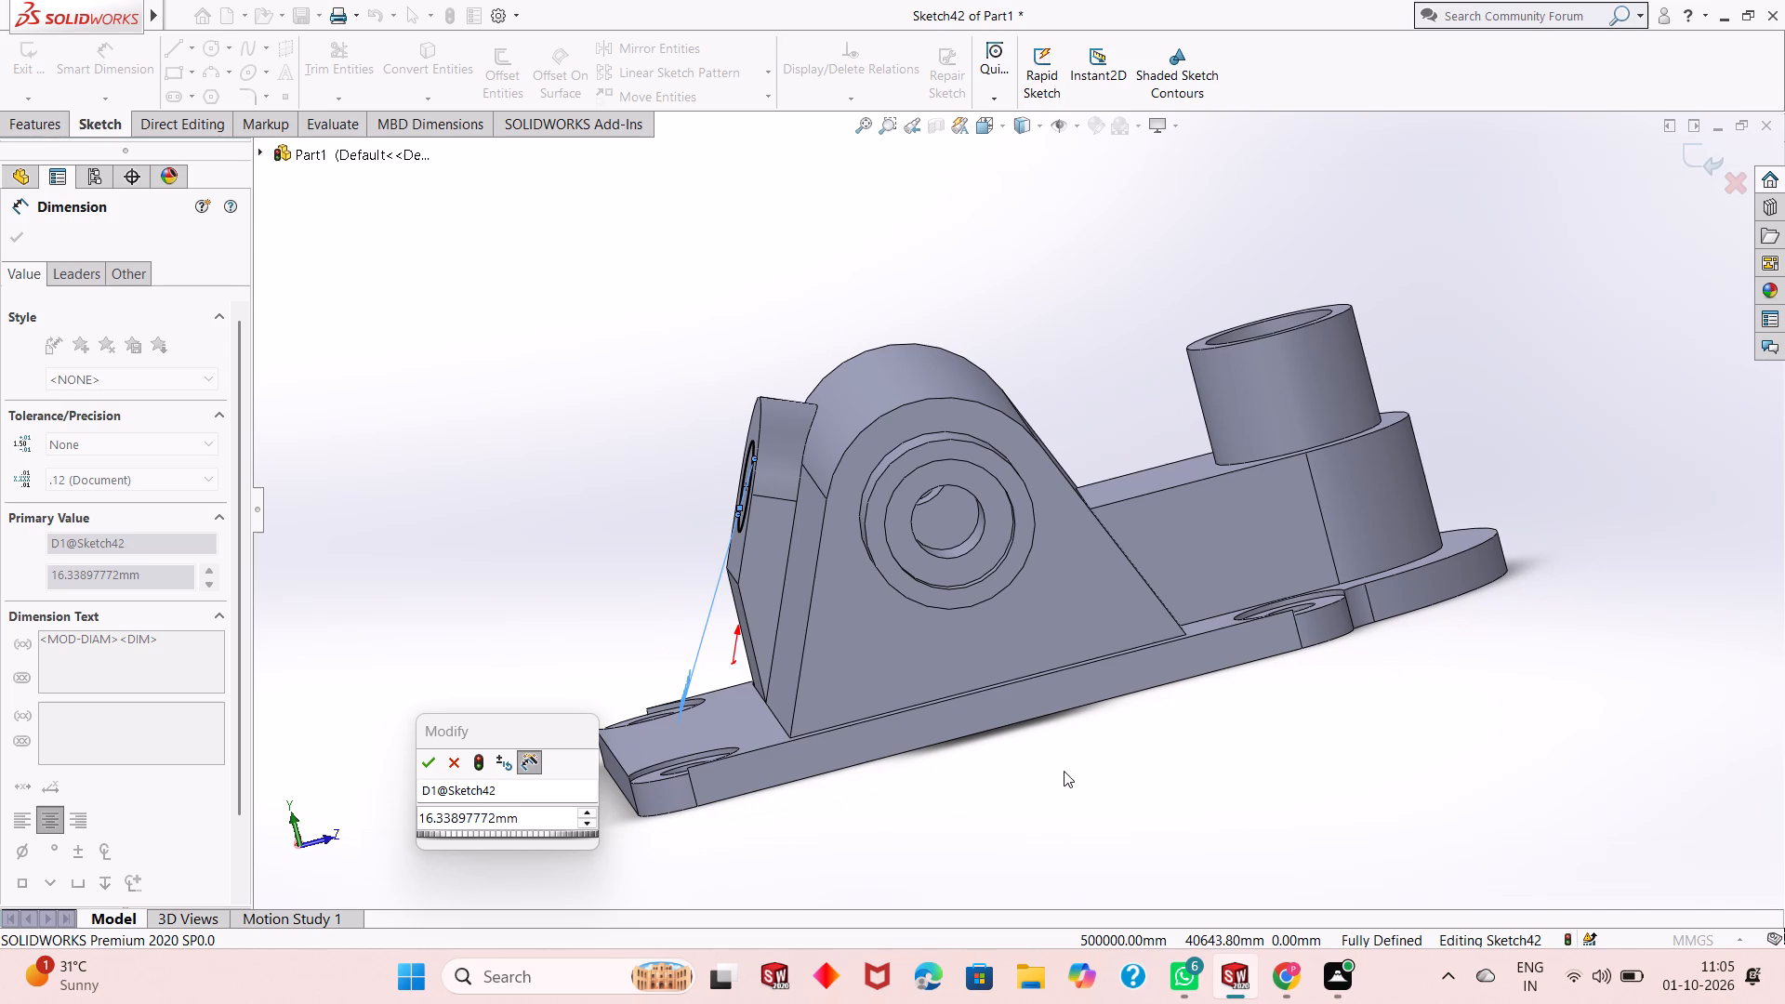
Leave the circle's diameter at its drawn value and exit the sketch.
{"action": "key", "text": "Escape"}
{"action": "key", "text": "Escape"}
{"action": "key", "text": "Escape"}
{"action": "left_click", "coordinate": [455, 766]}
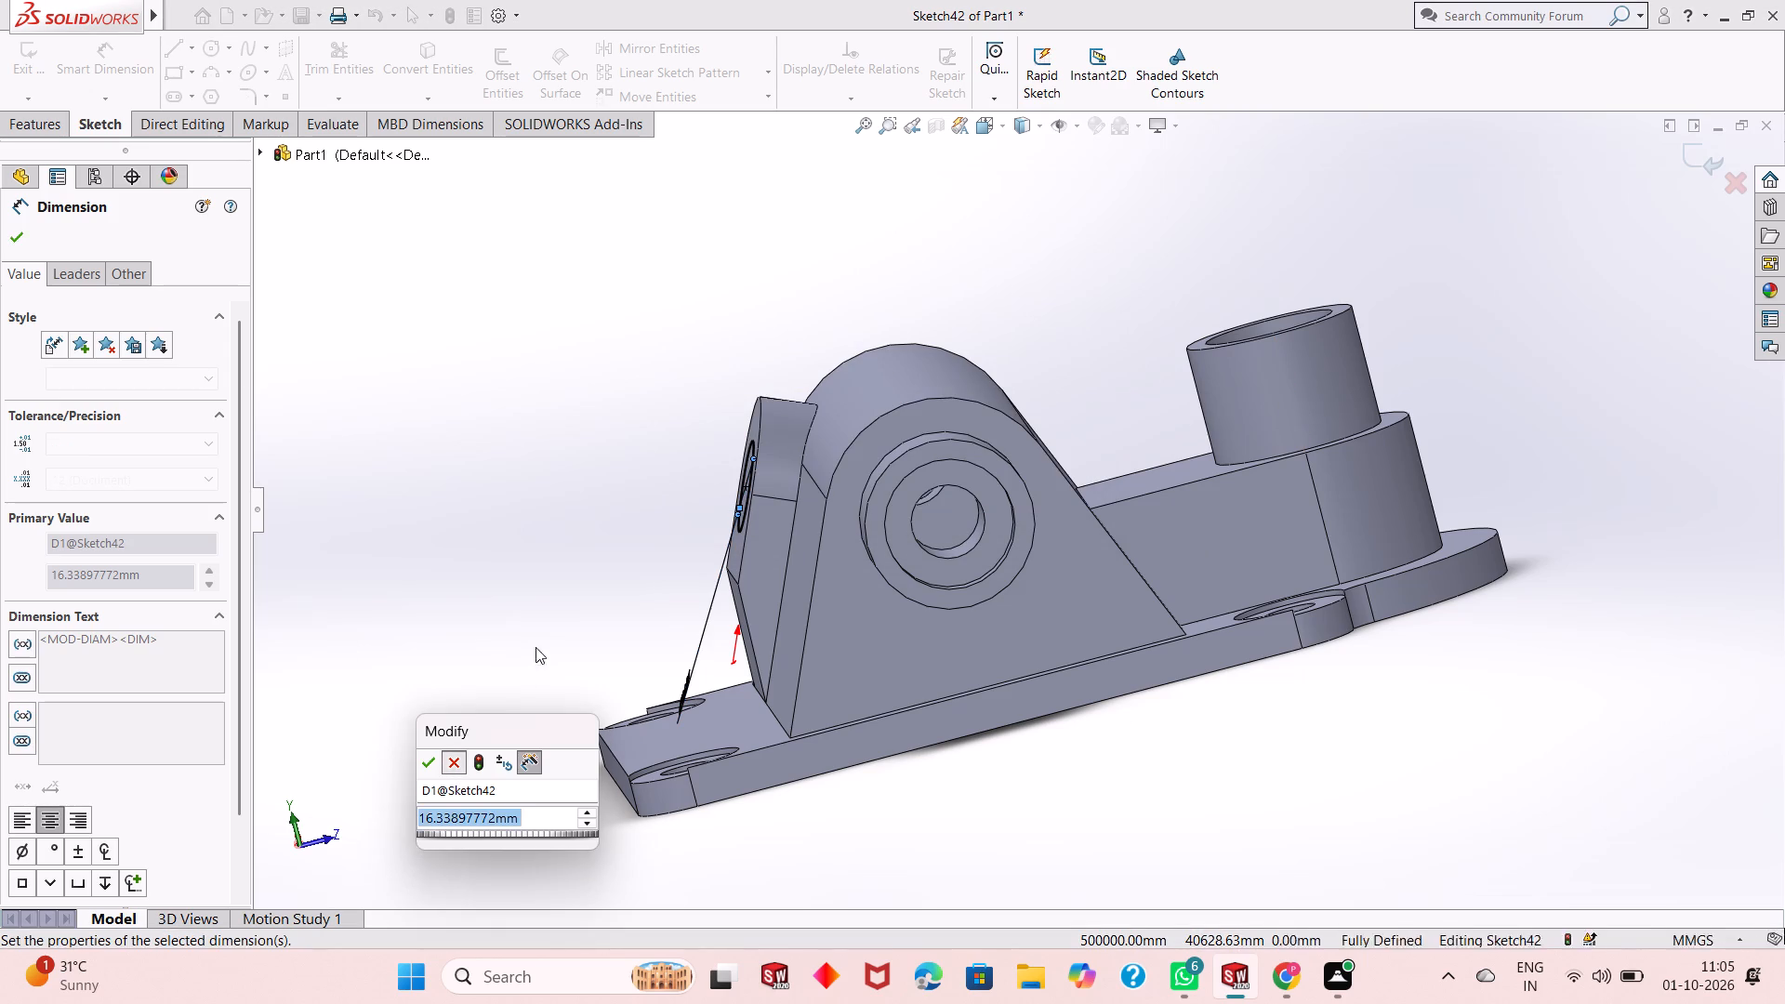
{"action": "left_click", "coordinate": [1696, 152]}
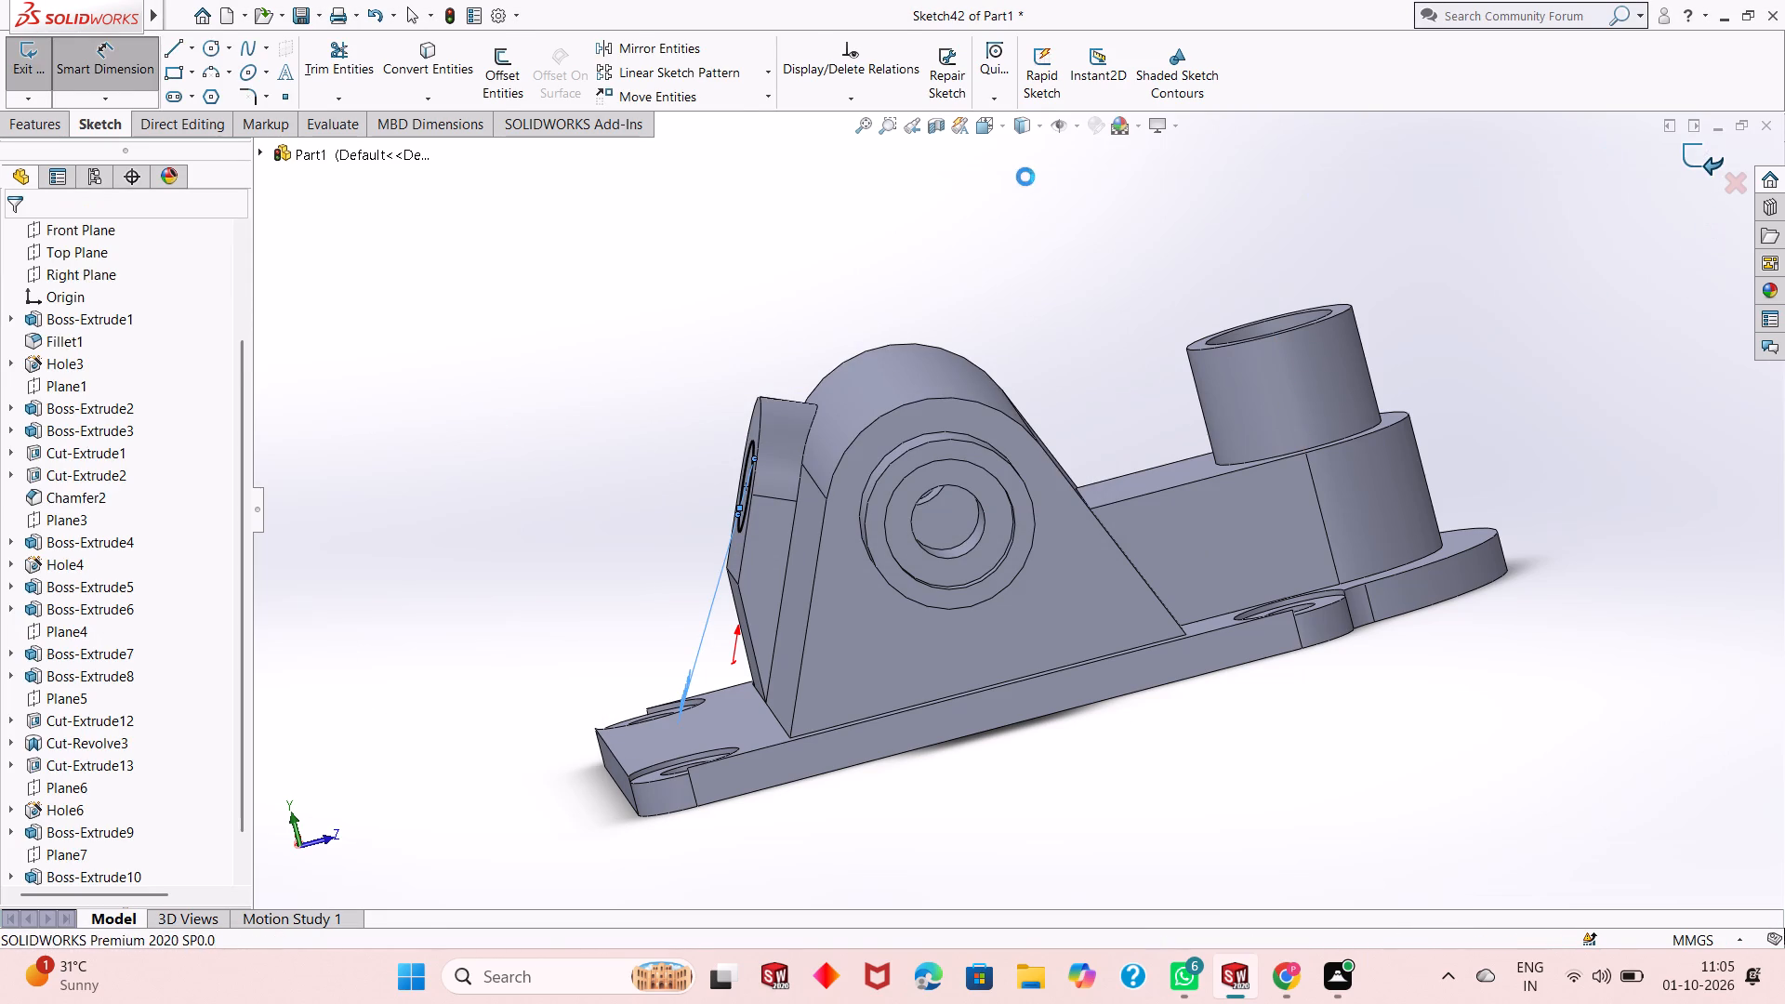
Section the housing parallel to the Top Plane at a 53 mm offset to inspect the material behind the boss.
{"action": "left_click", "coordinate": [940, 132]}
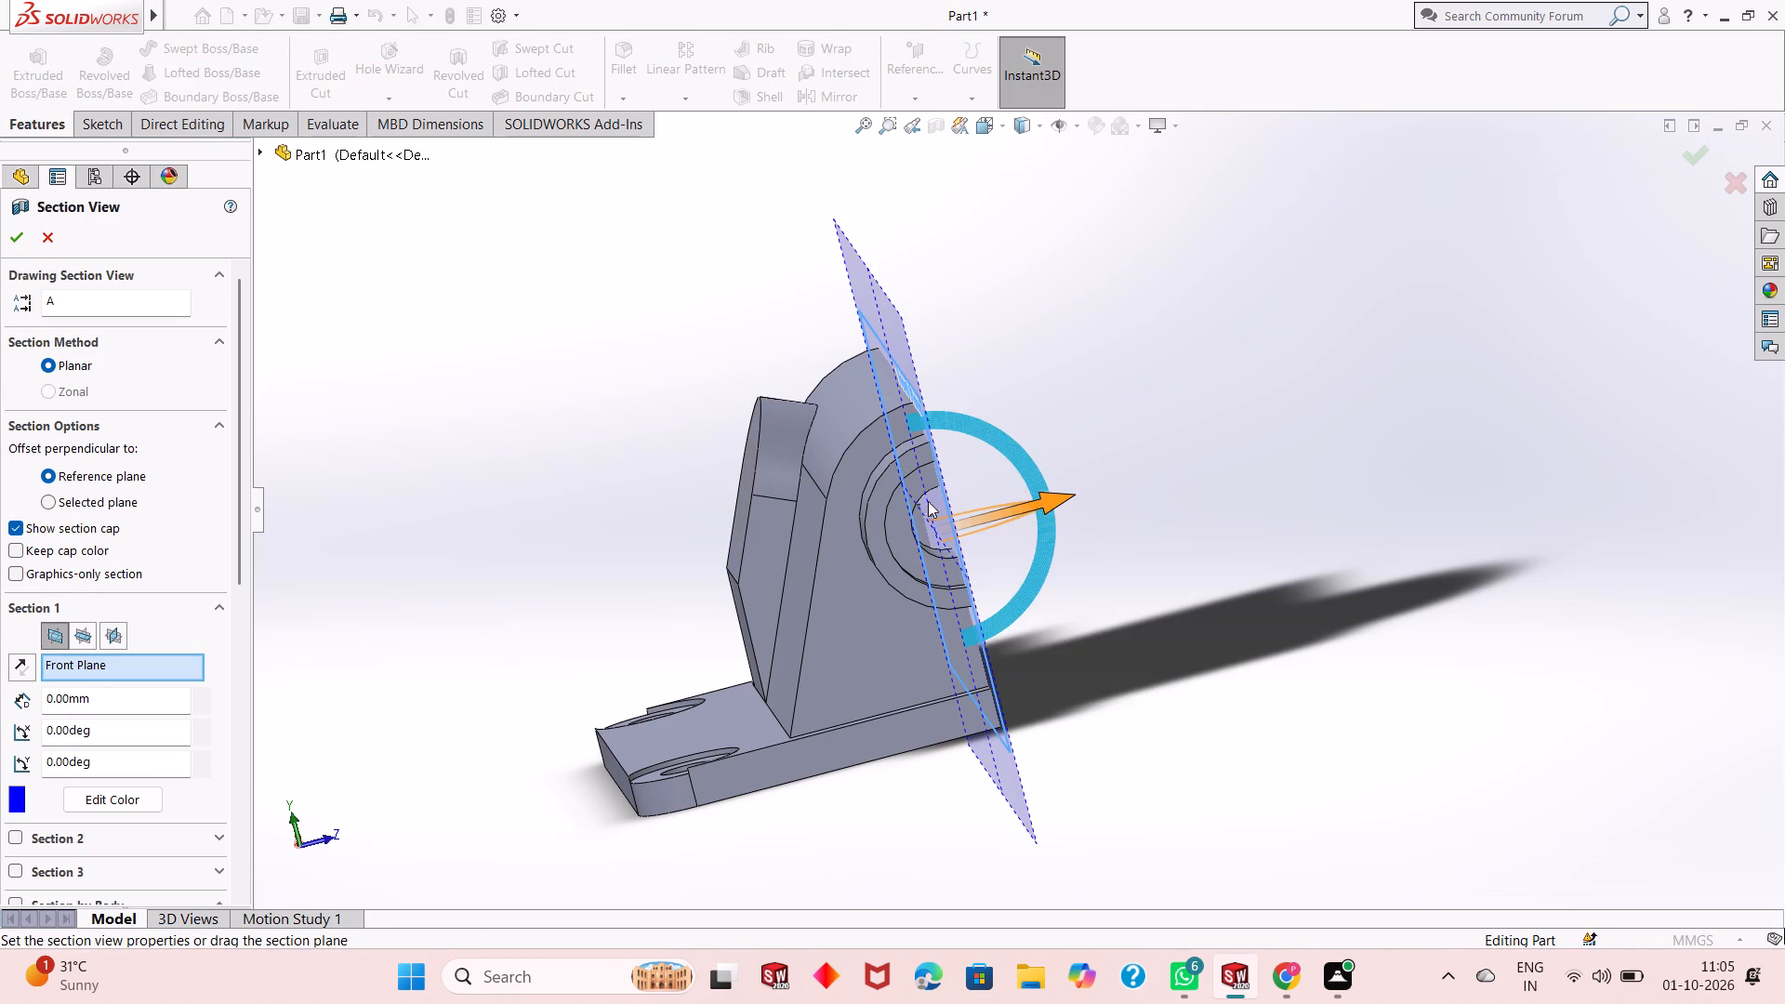
{"action": "left_click", "coordinate": [91, 639]}
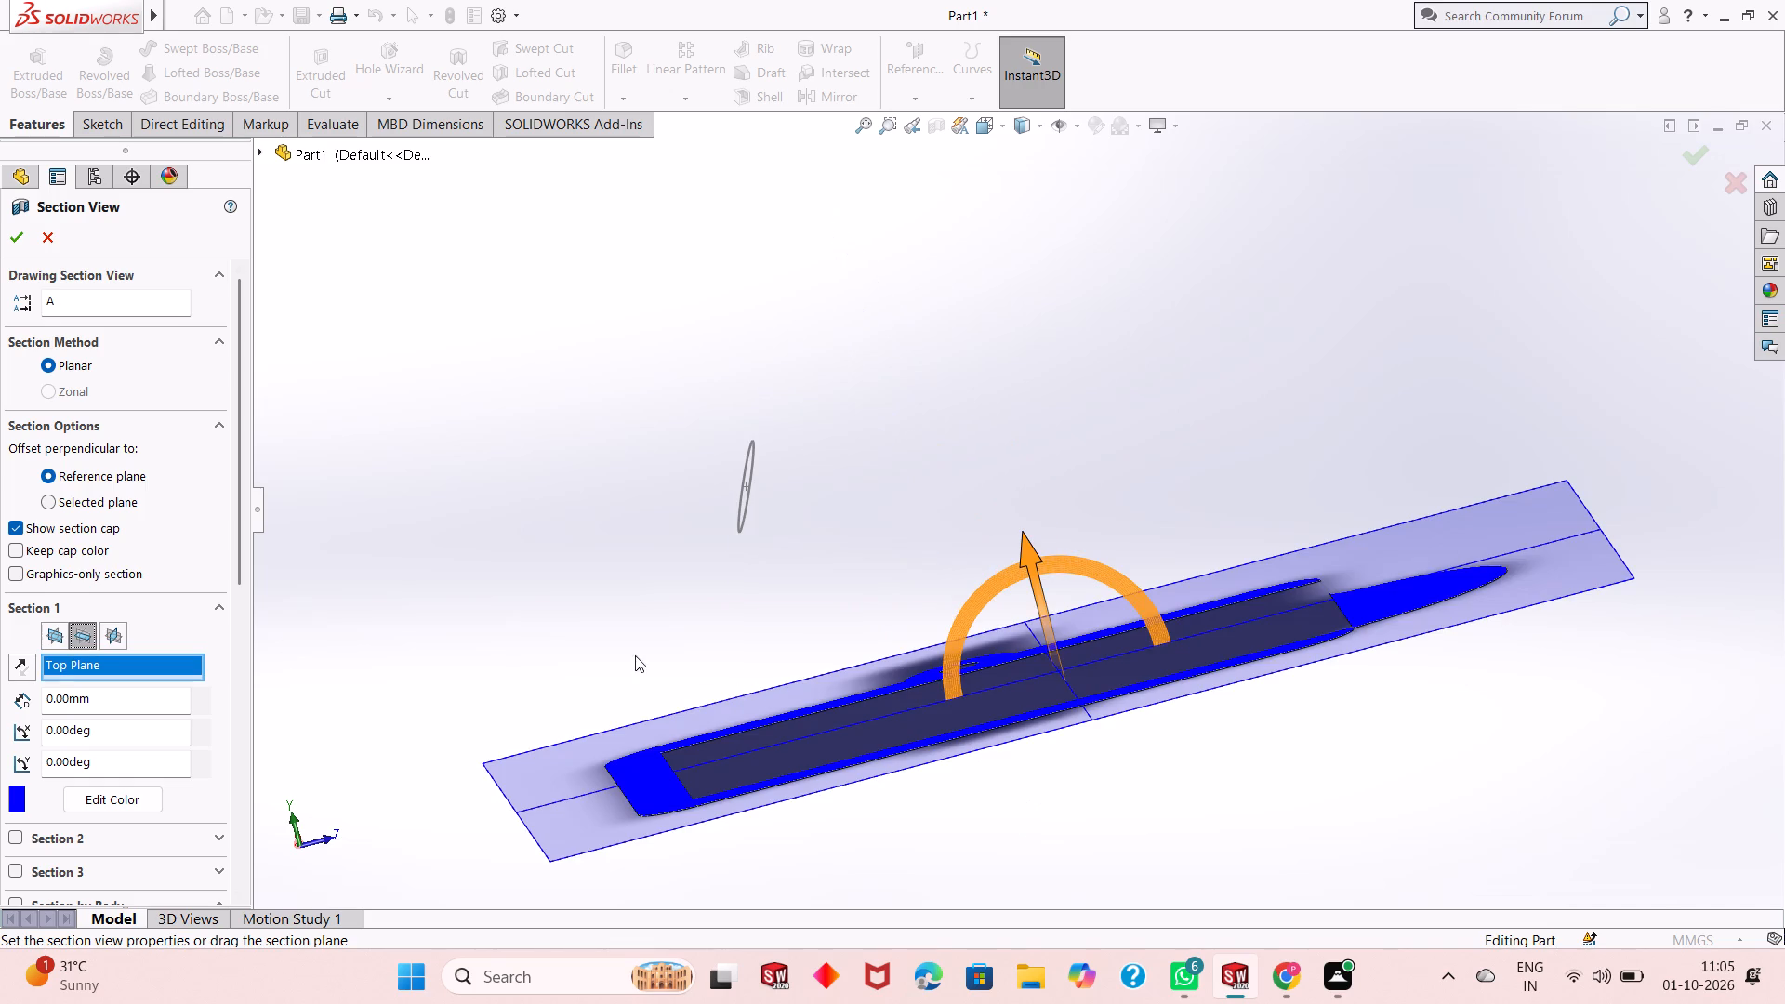
{"action": "left_click_drag", "start_coordinate": [1032, 565], "coordinate": [1038, 275]}
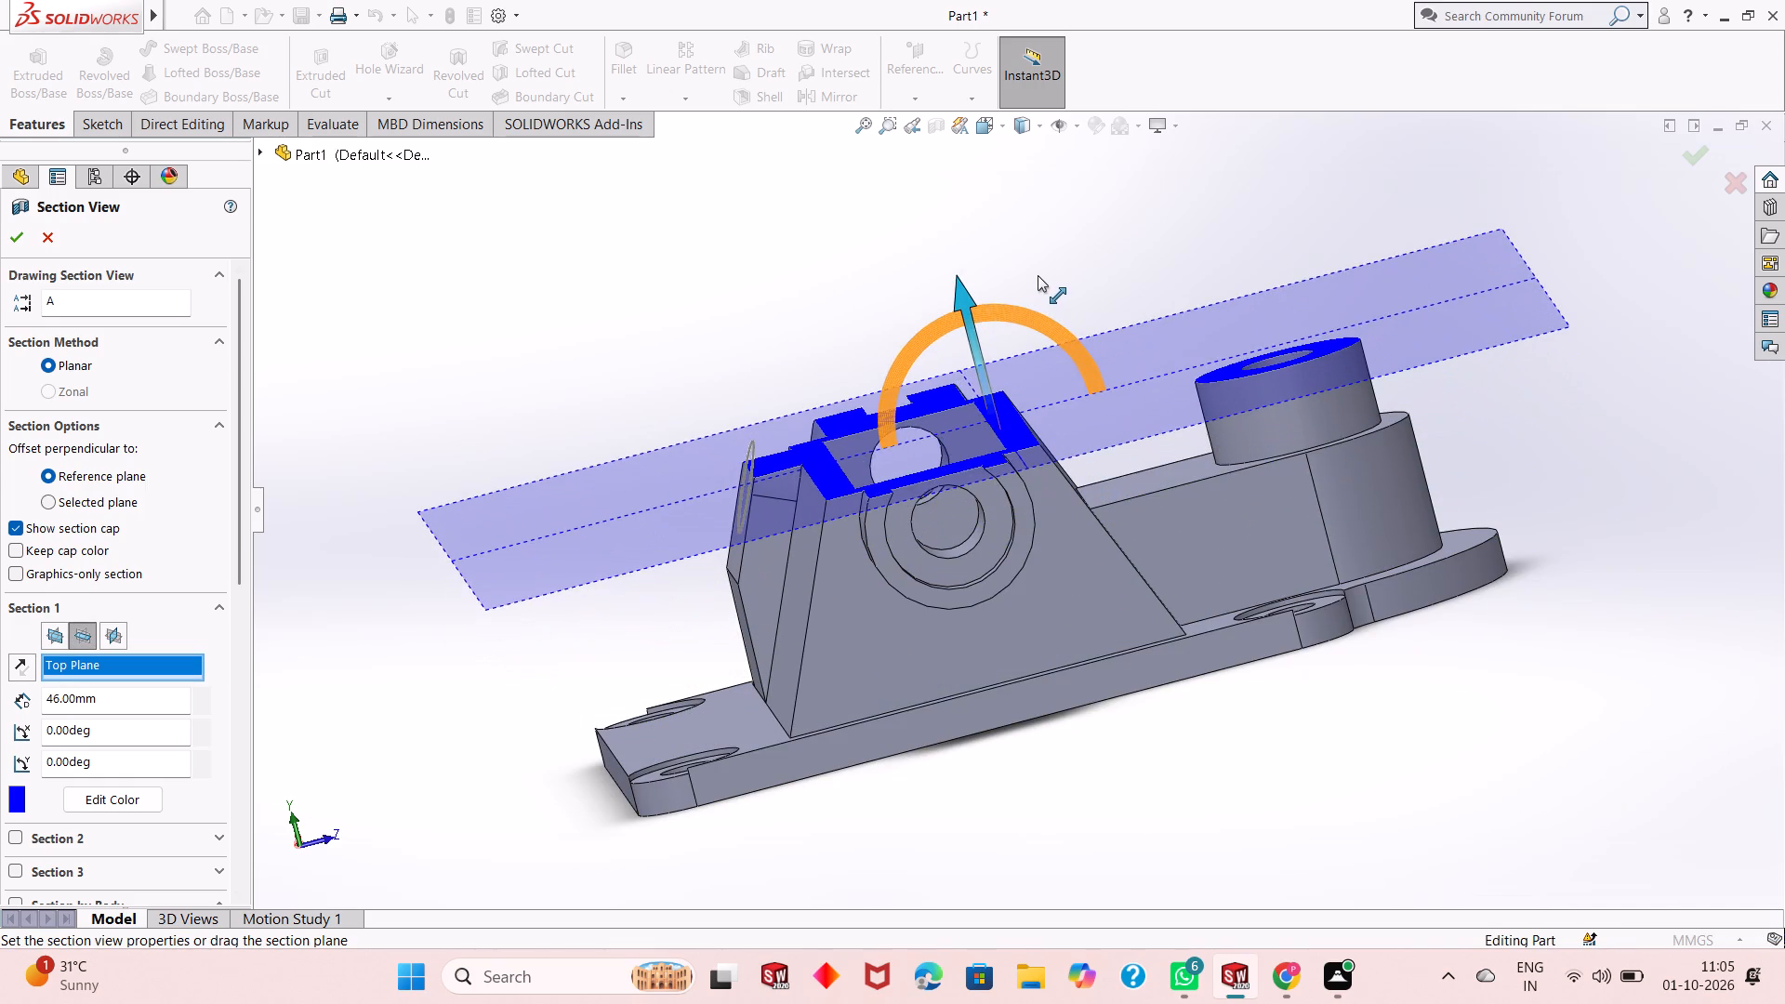
{"action": "left_click_drag", "start_coordinate": [1038, 275], "coordinate": [1038, 236]}
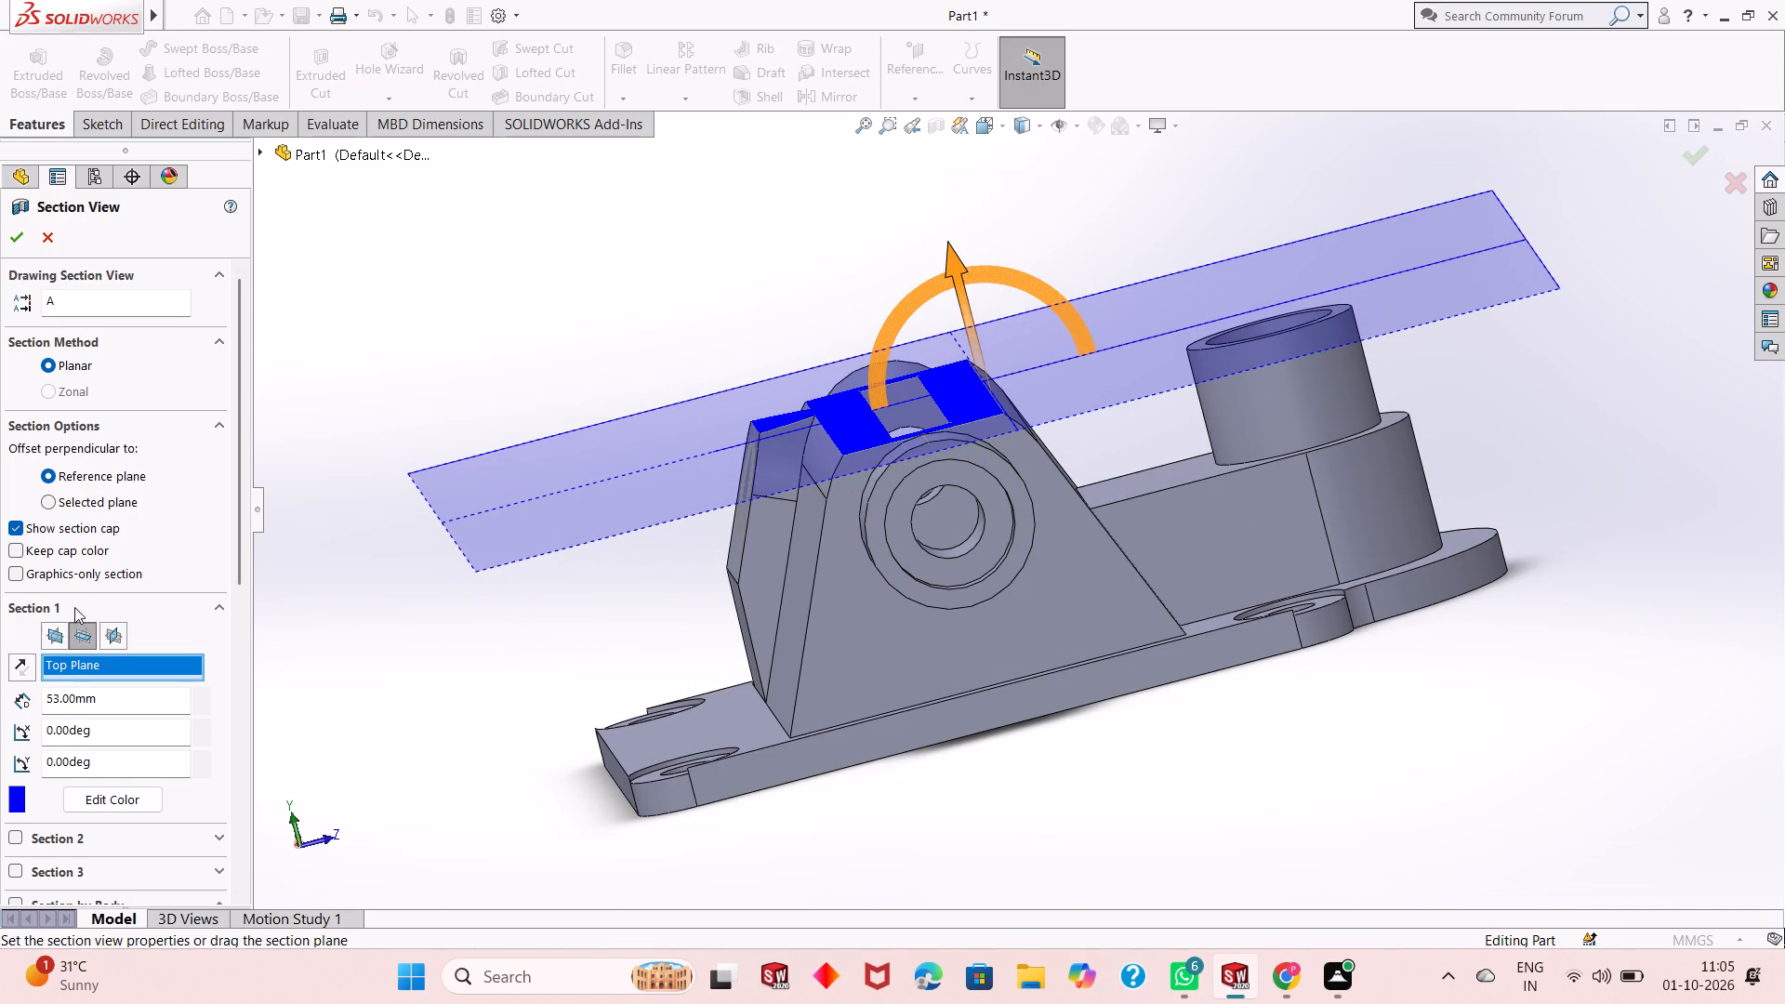
Section the housing parallel to the Right Plane at varying offsets up to 39 mm, and inspect the wall and boss at 26 mm.
{"action": "left_click", "coordinate": [112, 639]}
{"action": "middle_click_drag", "start_coordinate": [949, 691], "coordinate": [950, 694]}
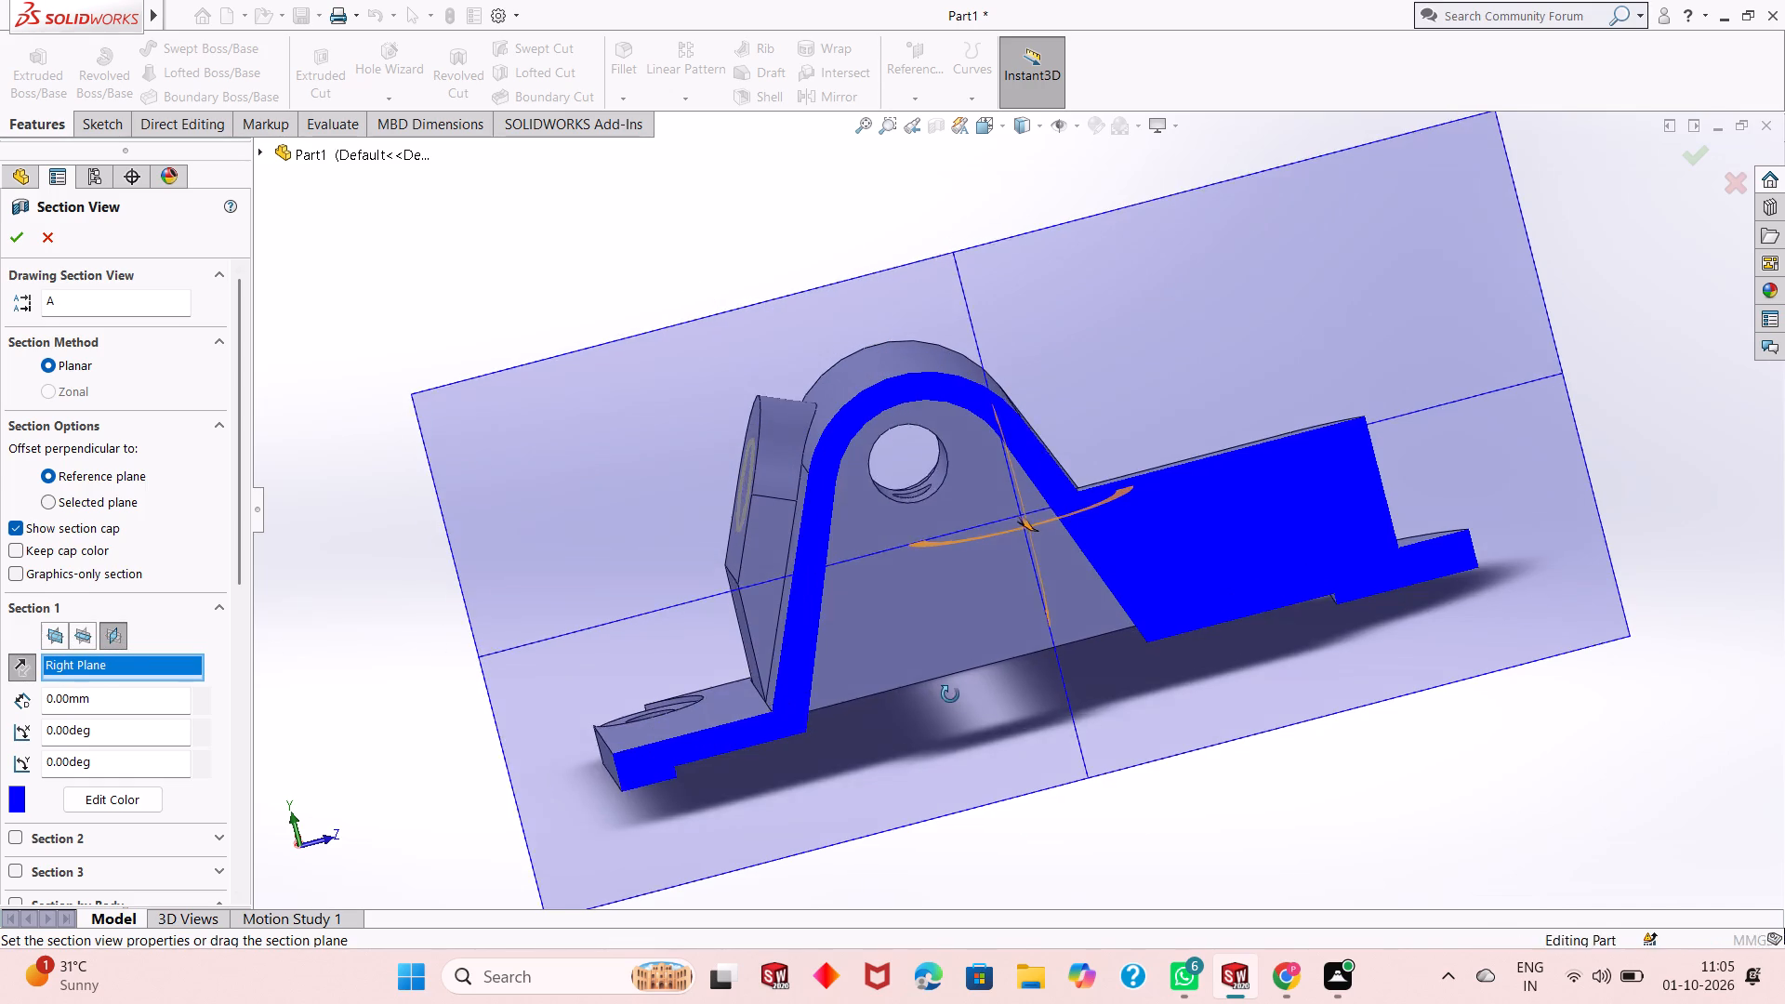
{"action": "middle_click_drag", "start_coordinate": [950, 694], "coordinate": [988, 686]}
{"action": "left_click_drag", "start_coordinate": [1076, 511], "coordinate": [1068, 504]}
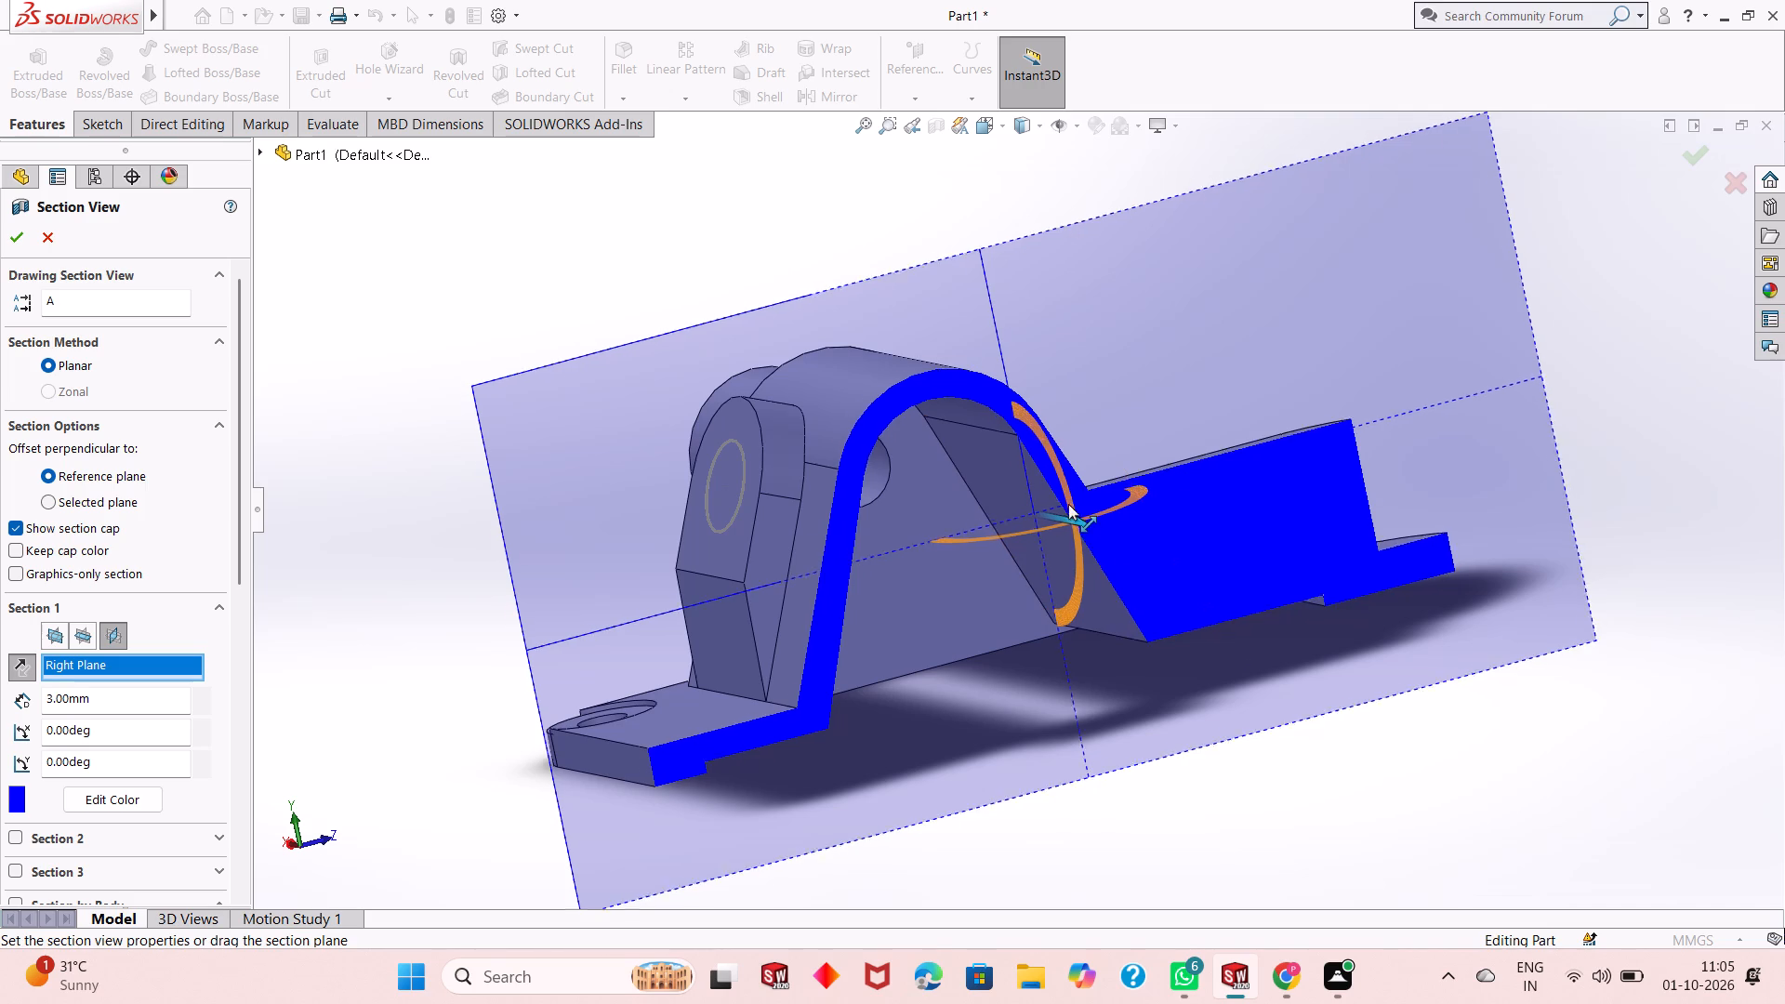
{"action": "left_click_drag", "start_coordinate": [1068, 504], "coordinate": [1011, 464]}
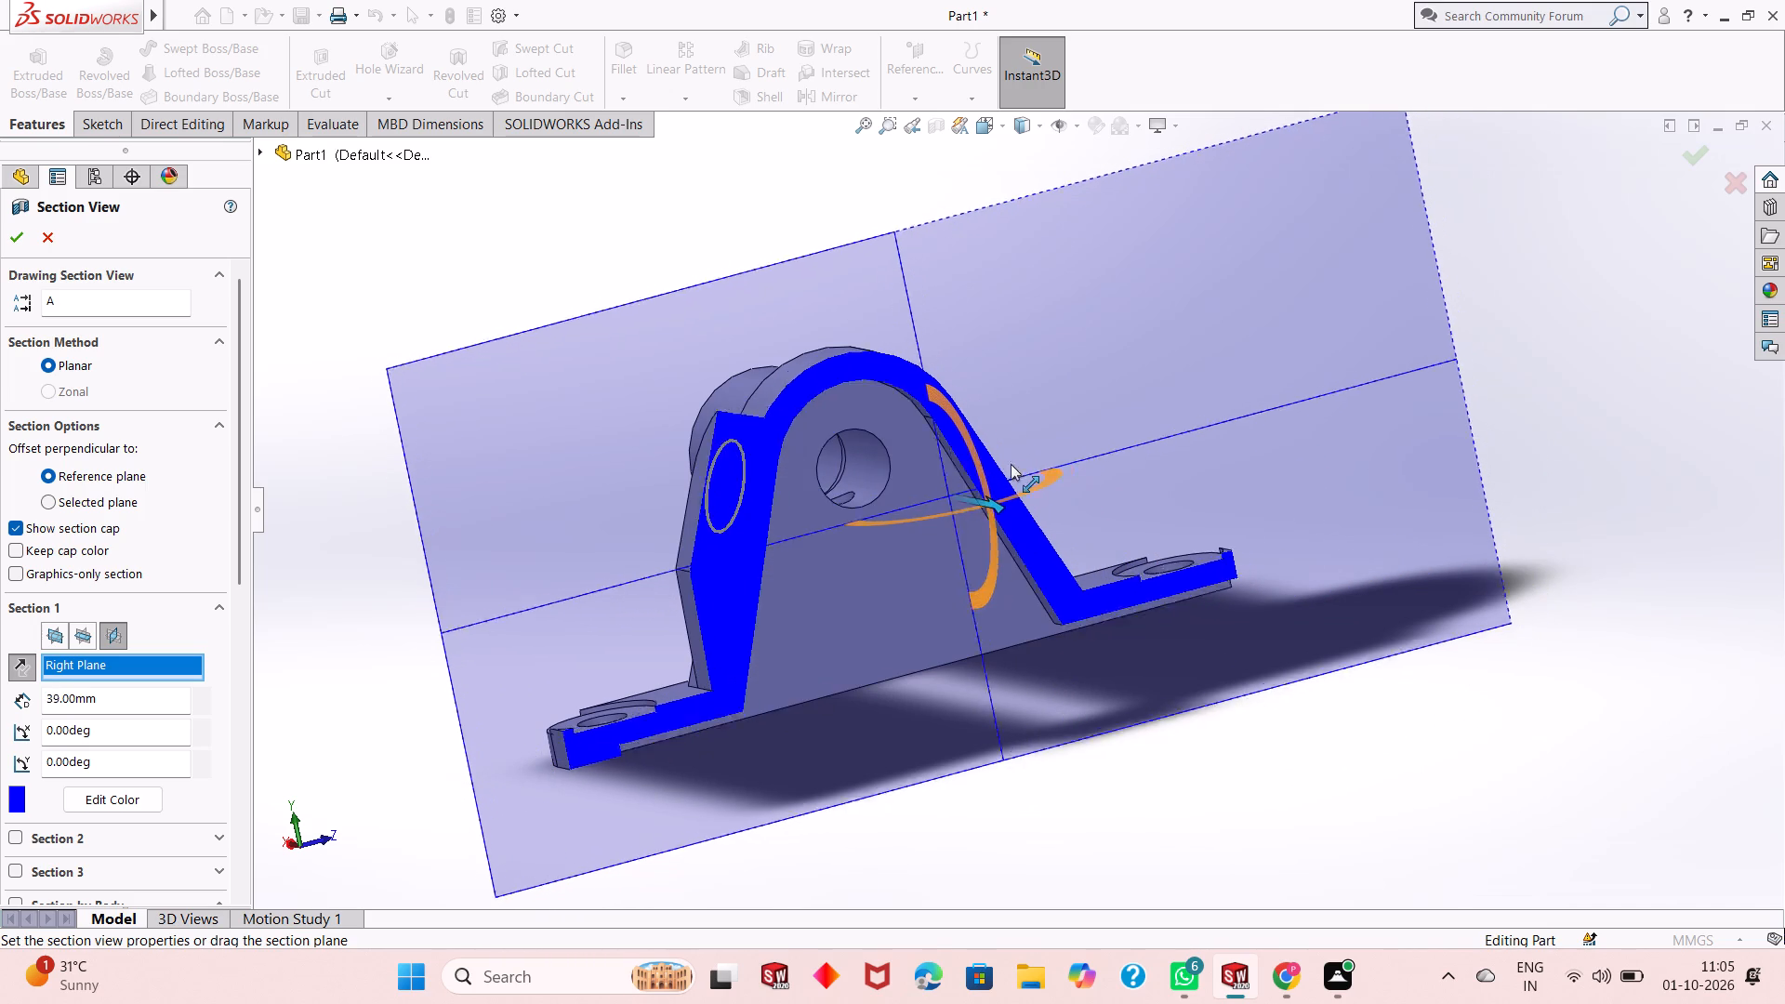
{"action": "left_click_drag", "start_coordinate": [1011, 464], "coordinate": [1101, 479]}
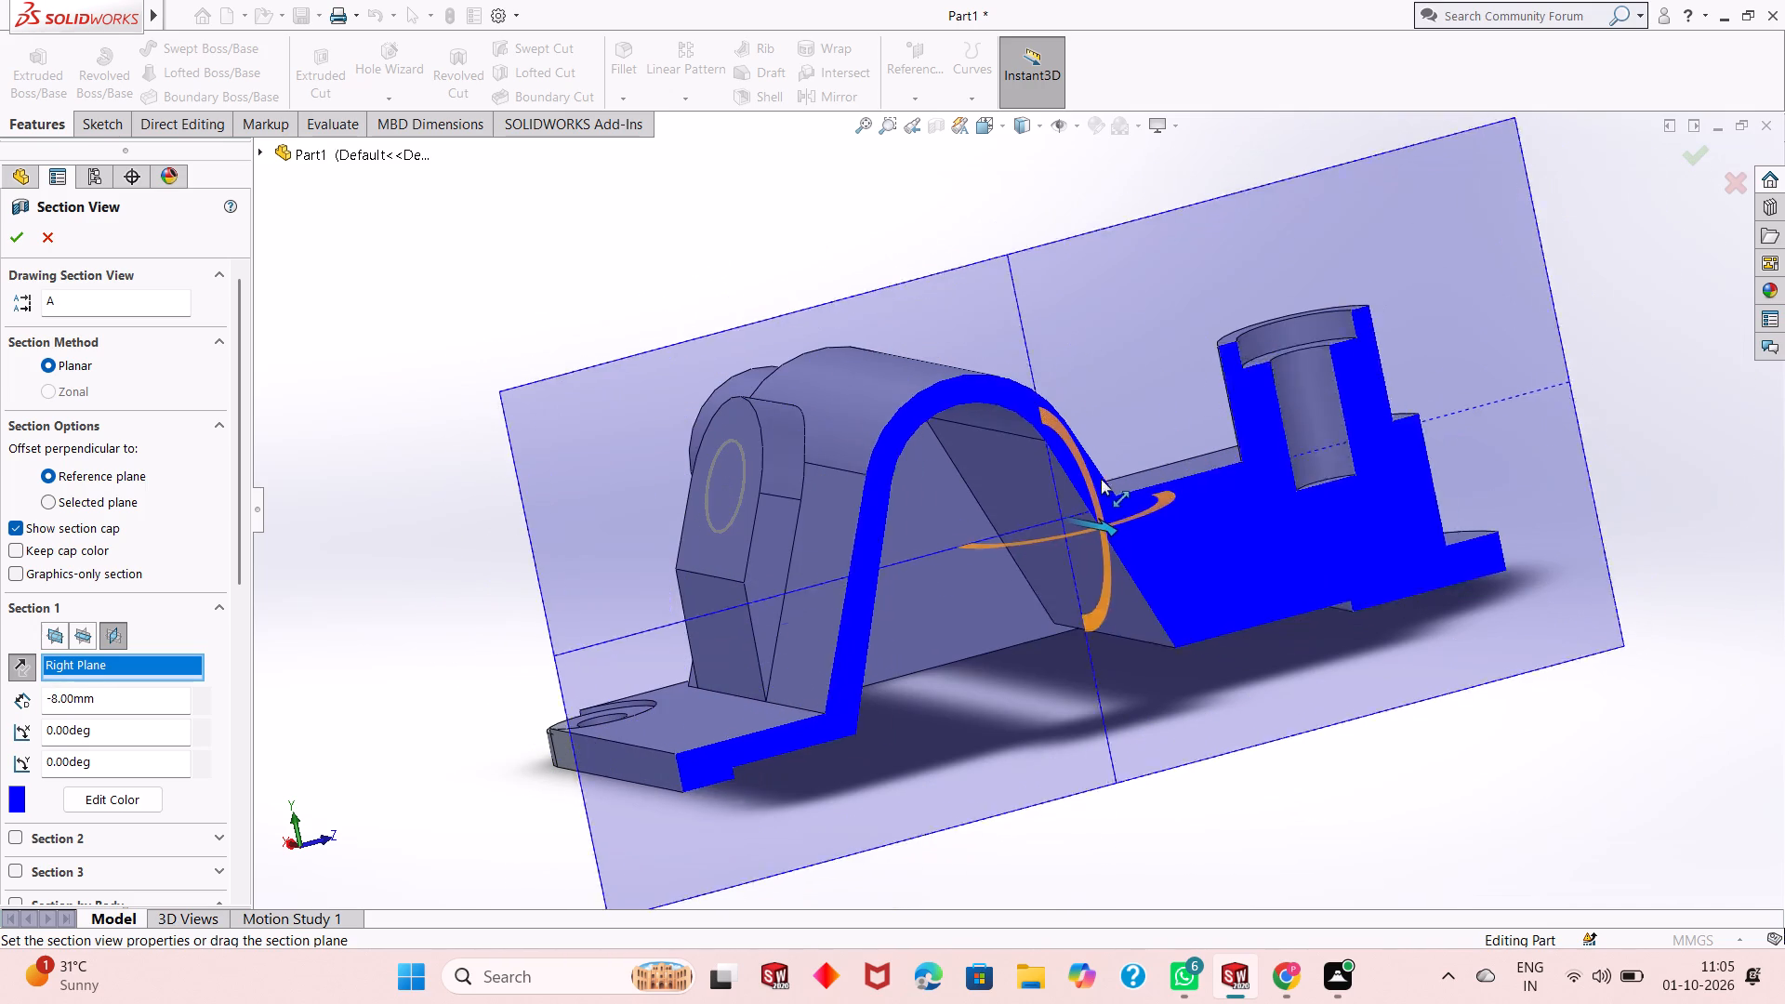
{"action": "left_click_drag", "start_coordinate": [1101, 479], "coordinate": [1029, 456]}
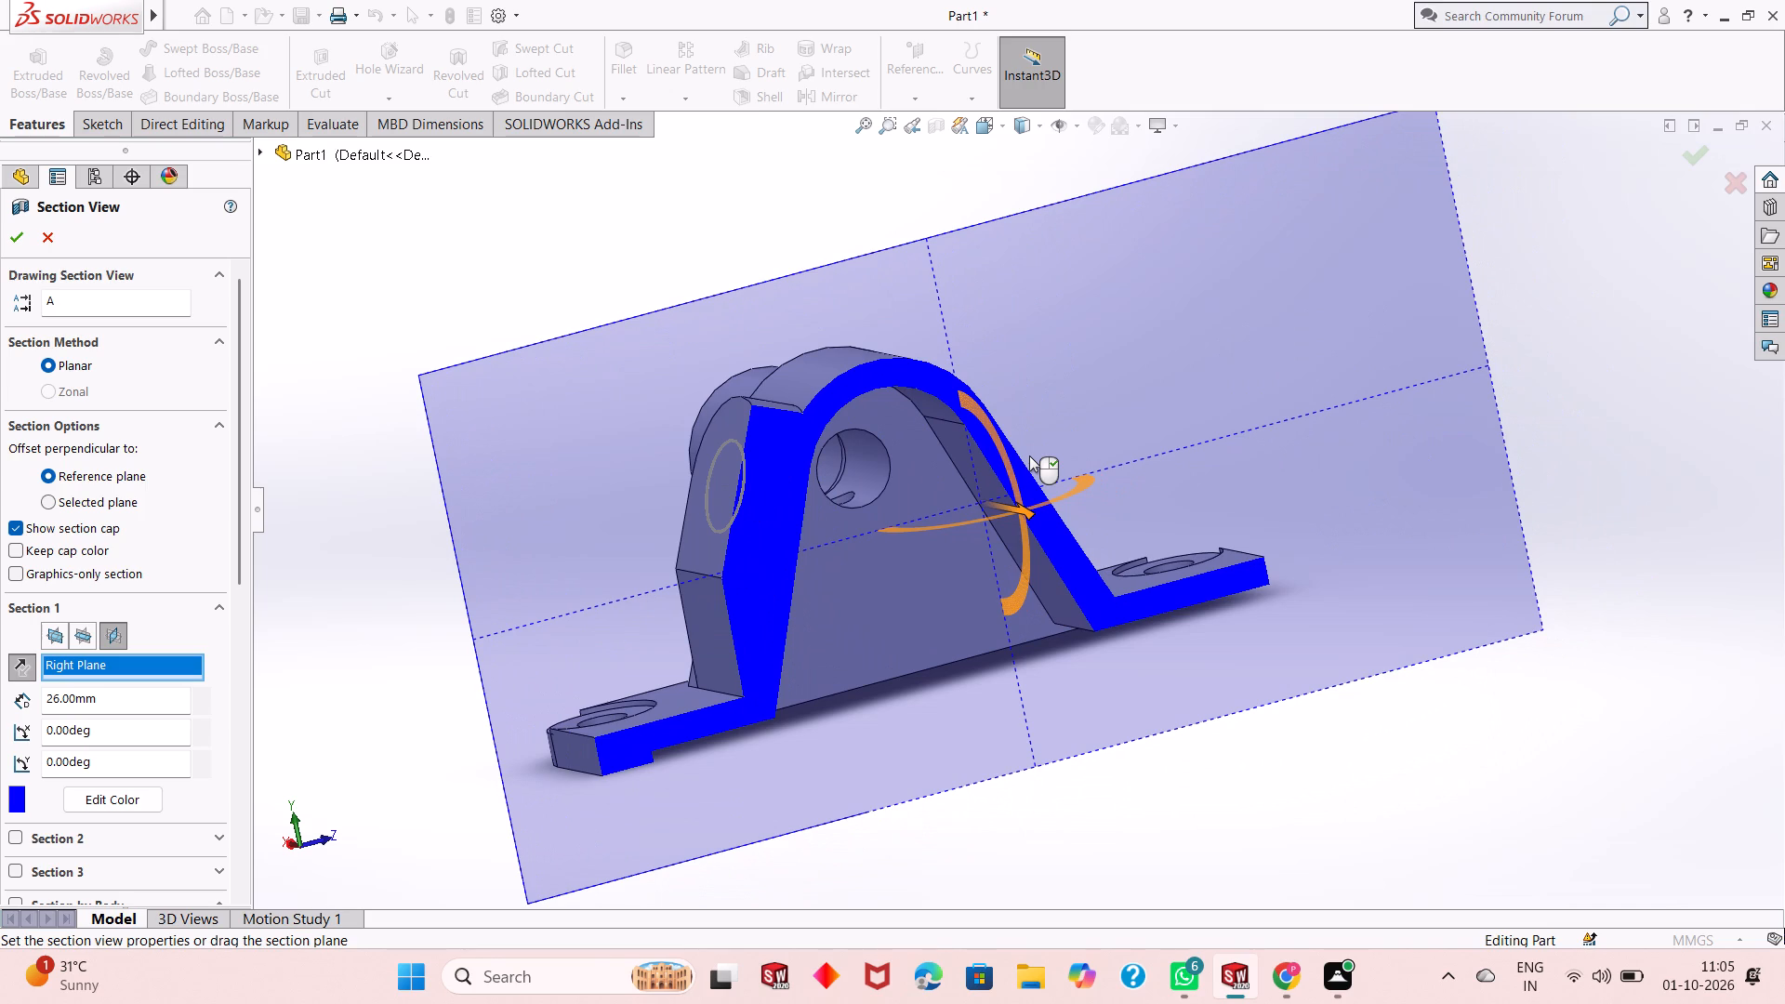
{"action": "middle_click_drag", "start_coordinate": [1100, 782], "coordinate": [1100, 784]}
{"action": "middle_click_drag", "start_coordinate": [1100, 784], "coordinate": [1070, 773]}
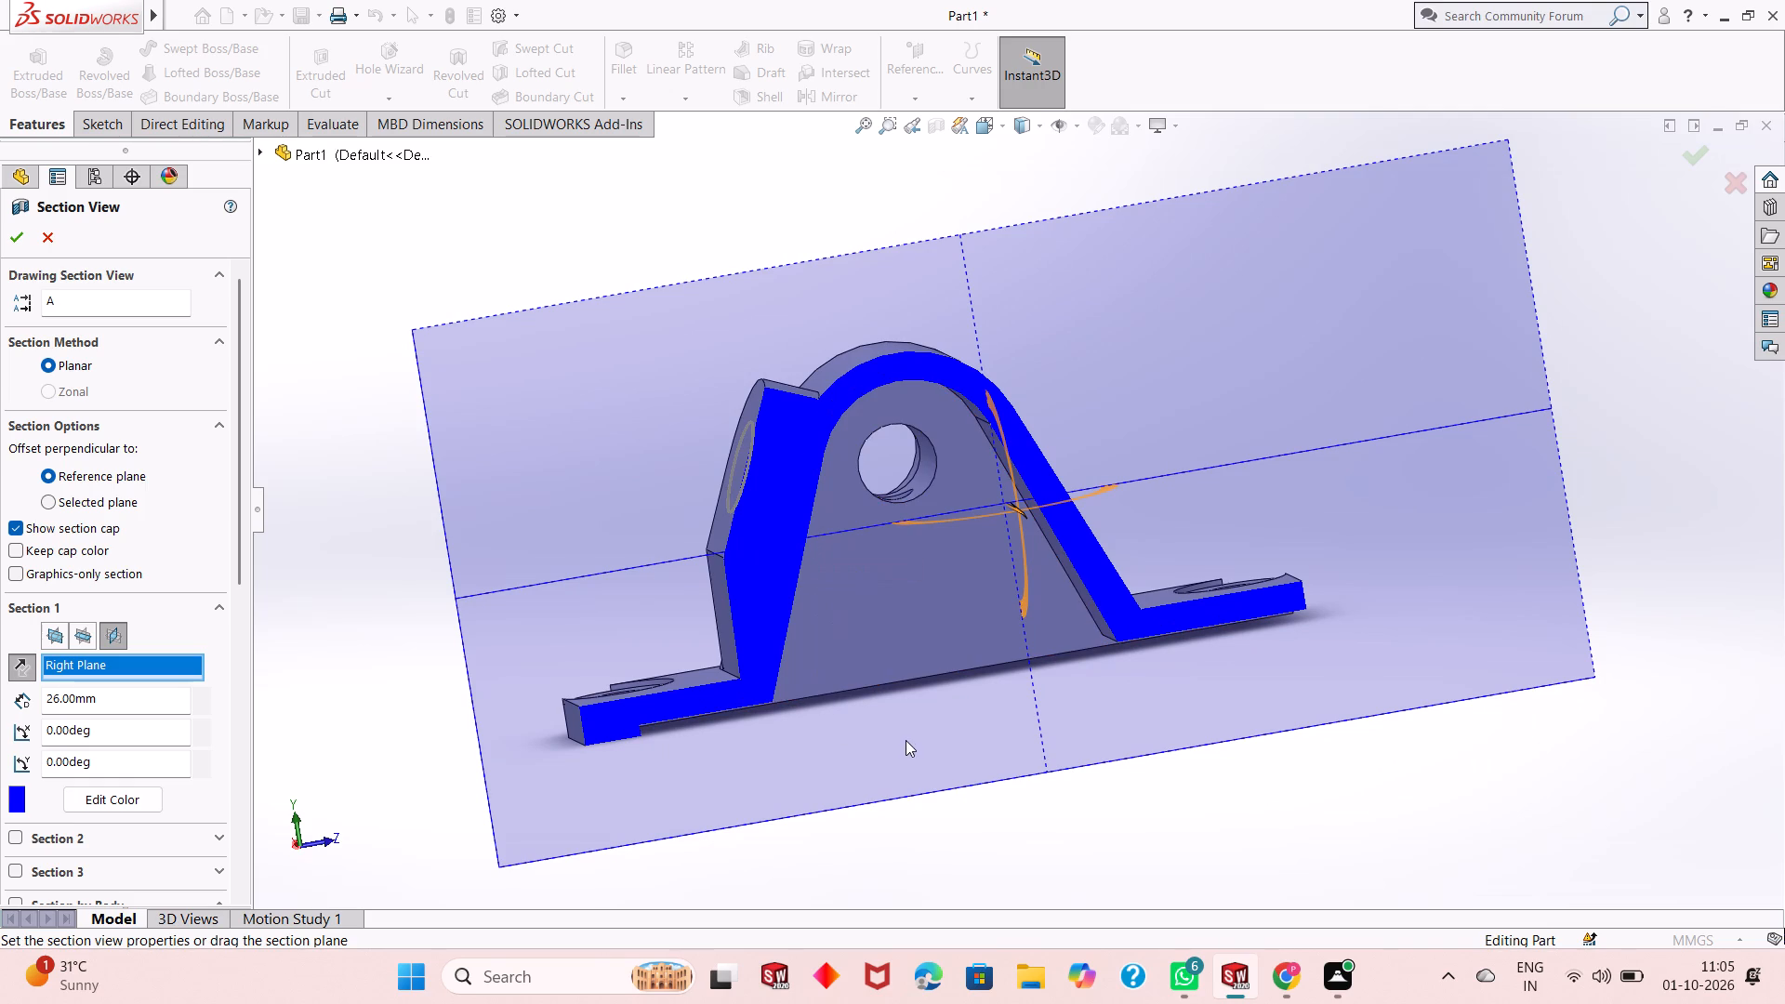
{"action": "middle_click_drag", "start_coordinate": [906, 748], "coordinate": [884, 753]}
{"action": "scroll", "coordinate": [765, 667], "scroll_direction": "down", "scroll_amount": 2}
{"action": "scroll", "coordinate": [851, 694], "scroll_direction": "down", "scroll_amount": 1}
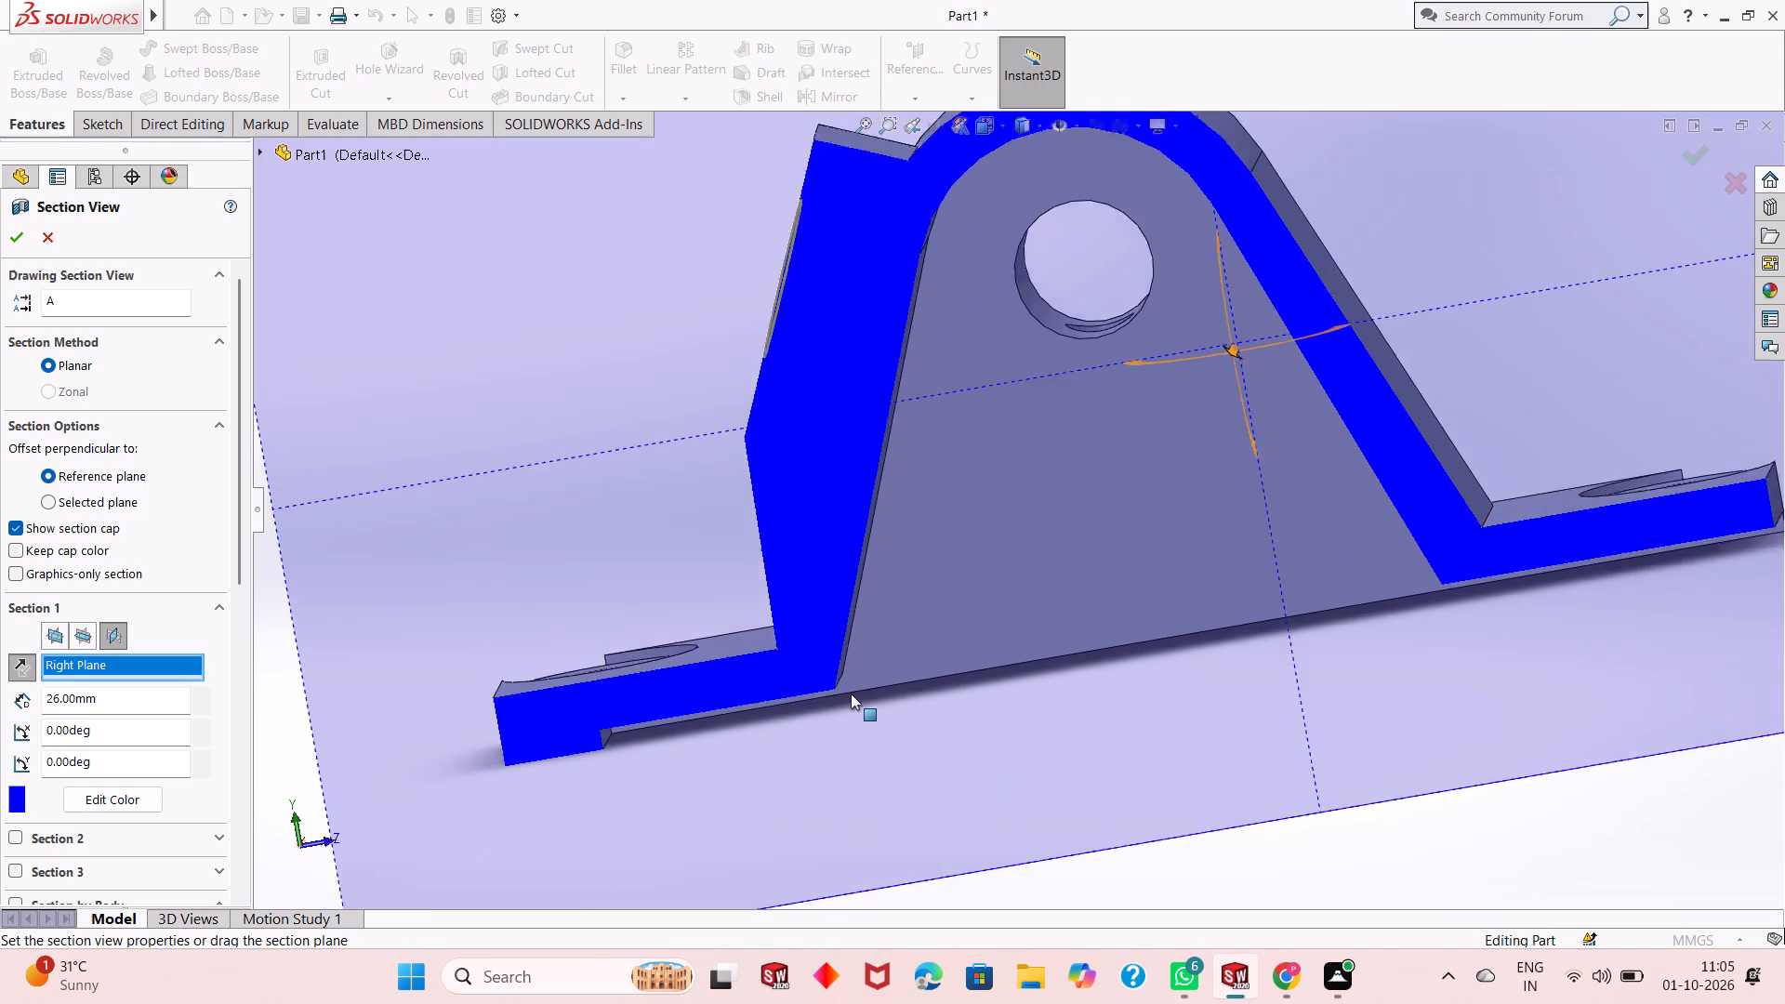
{"action": "scroll", "coordinate": [851, 694], "scroll_direction": "down", "scroll_amount": 1}
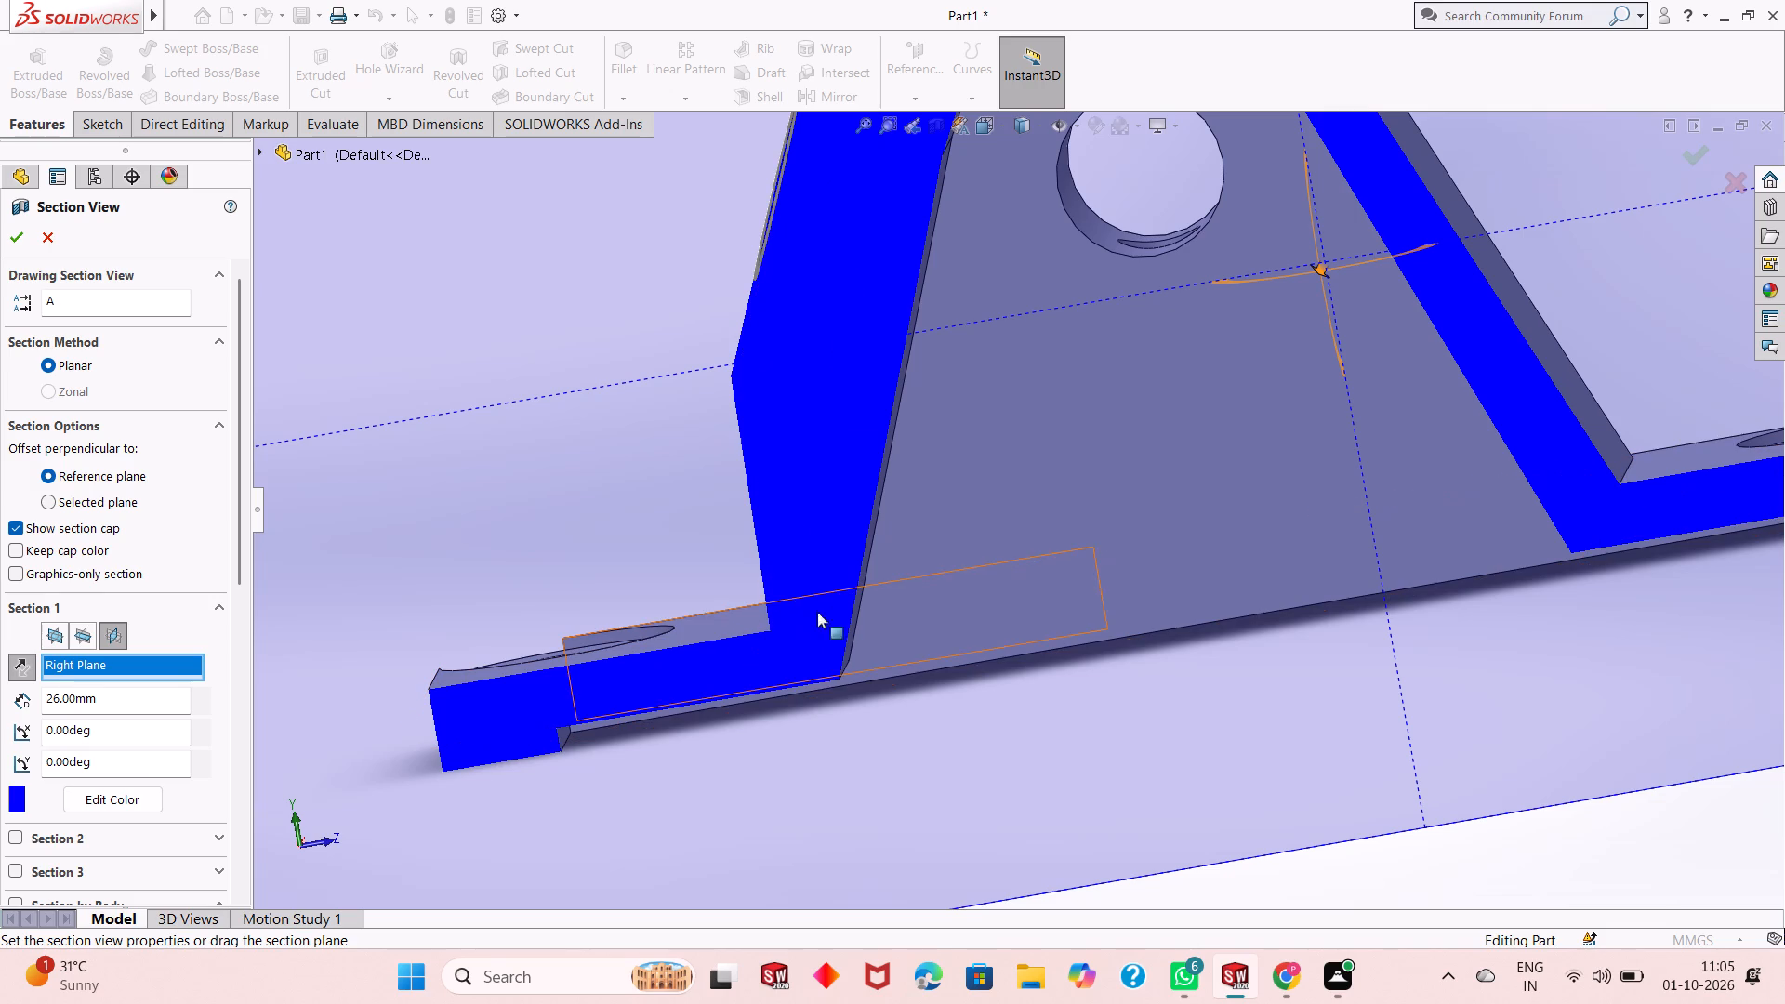
{"action": "middle_click", "coordinate": [986, 734]}
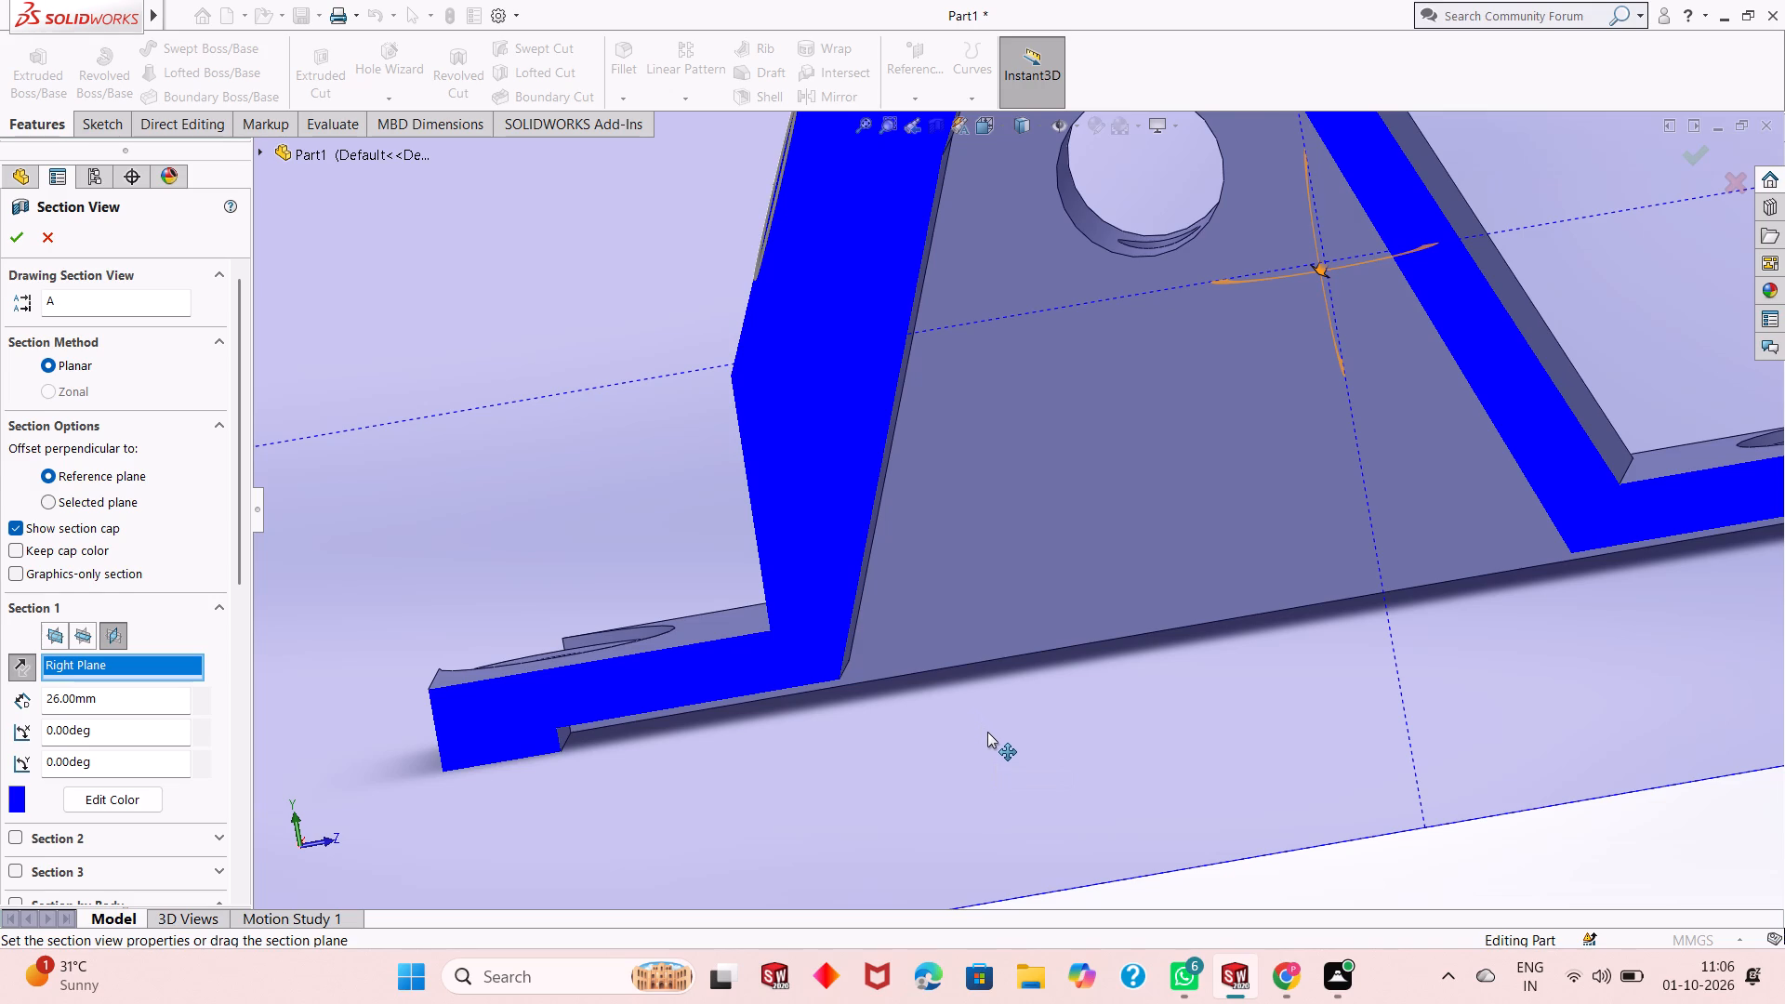
{"action": "key", "text": "Escape"}
Reopen the circle's sketch on the round-topped boss and set the circle's diameter to 20 mm.
{"action": "middle_click_drag", "start_coordinate": [957, 764], "coordinate": [966, 577]}
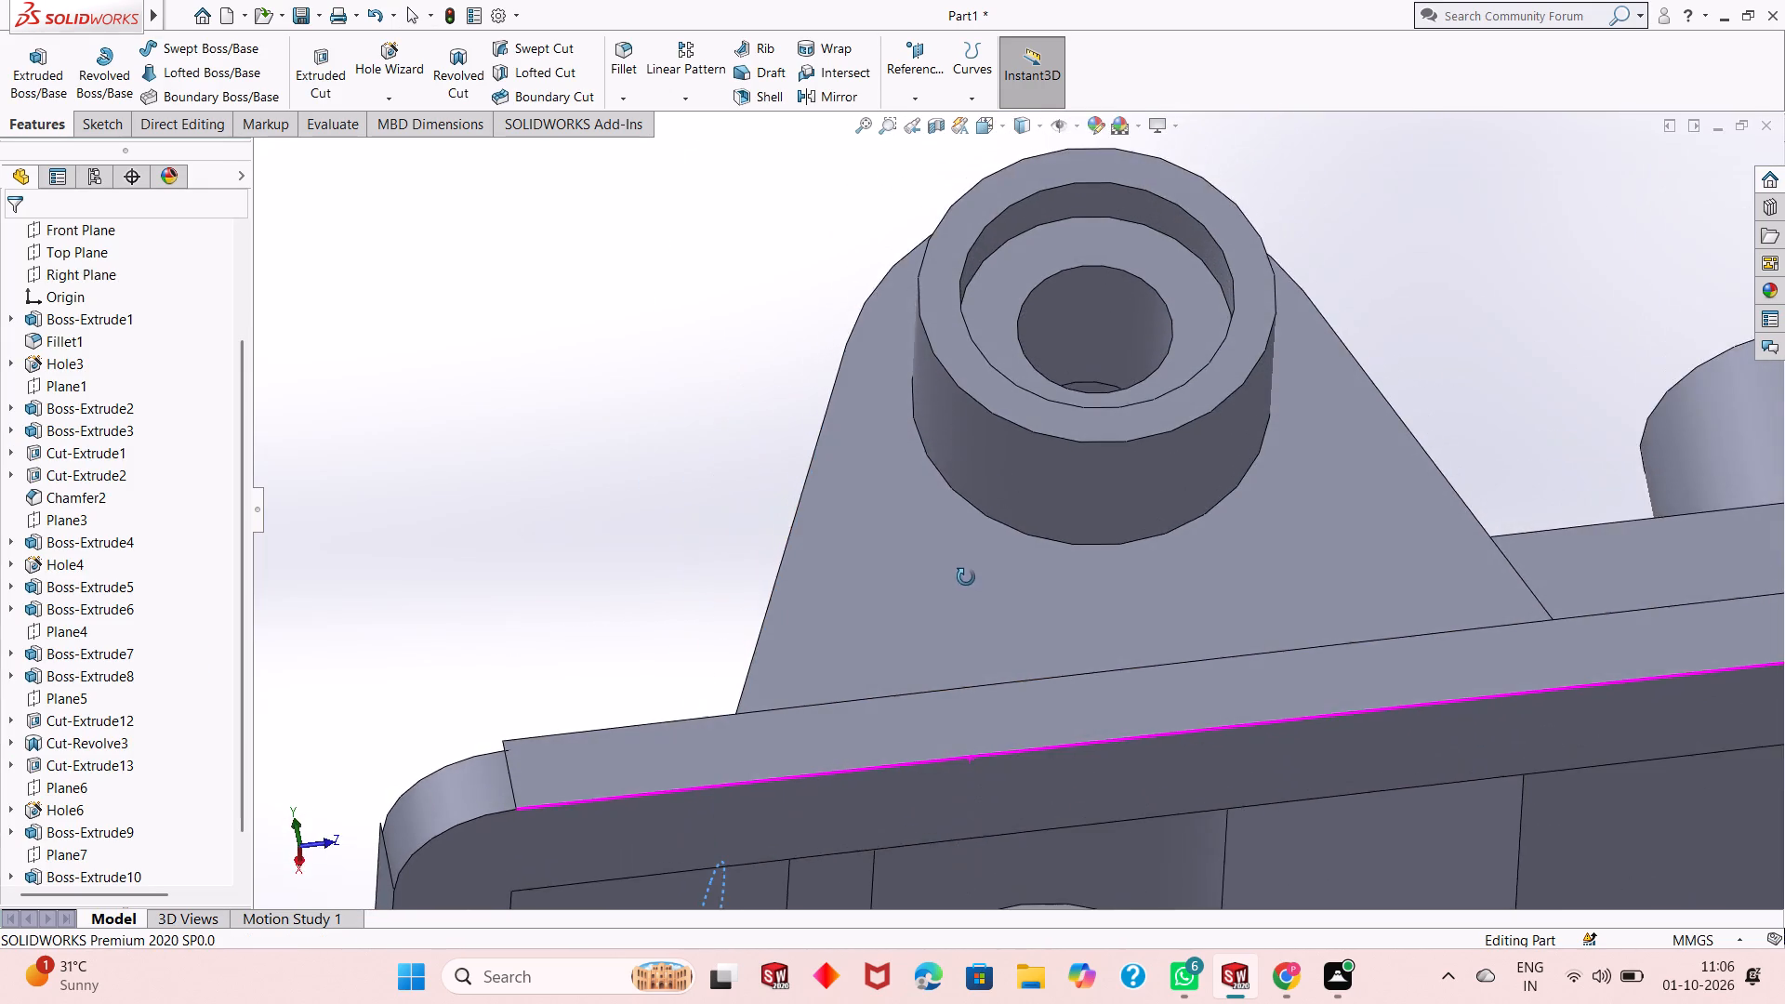
{"action": "middle_click_drag", "start_coordinate": [966, 577], "coordinate": [975, 732]}
{"action": "scroll", "coordinate": [977, 733], "scroll_direction": "up", "scroll_amount": 4}
{"action": "middle_click_drag", "start_coordinate": [945, 588], "coordinate": [979, 656]}
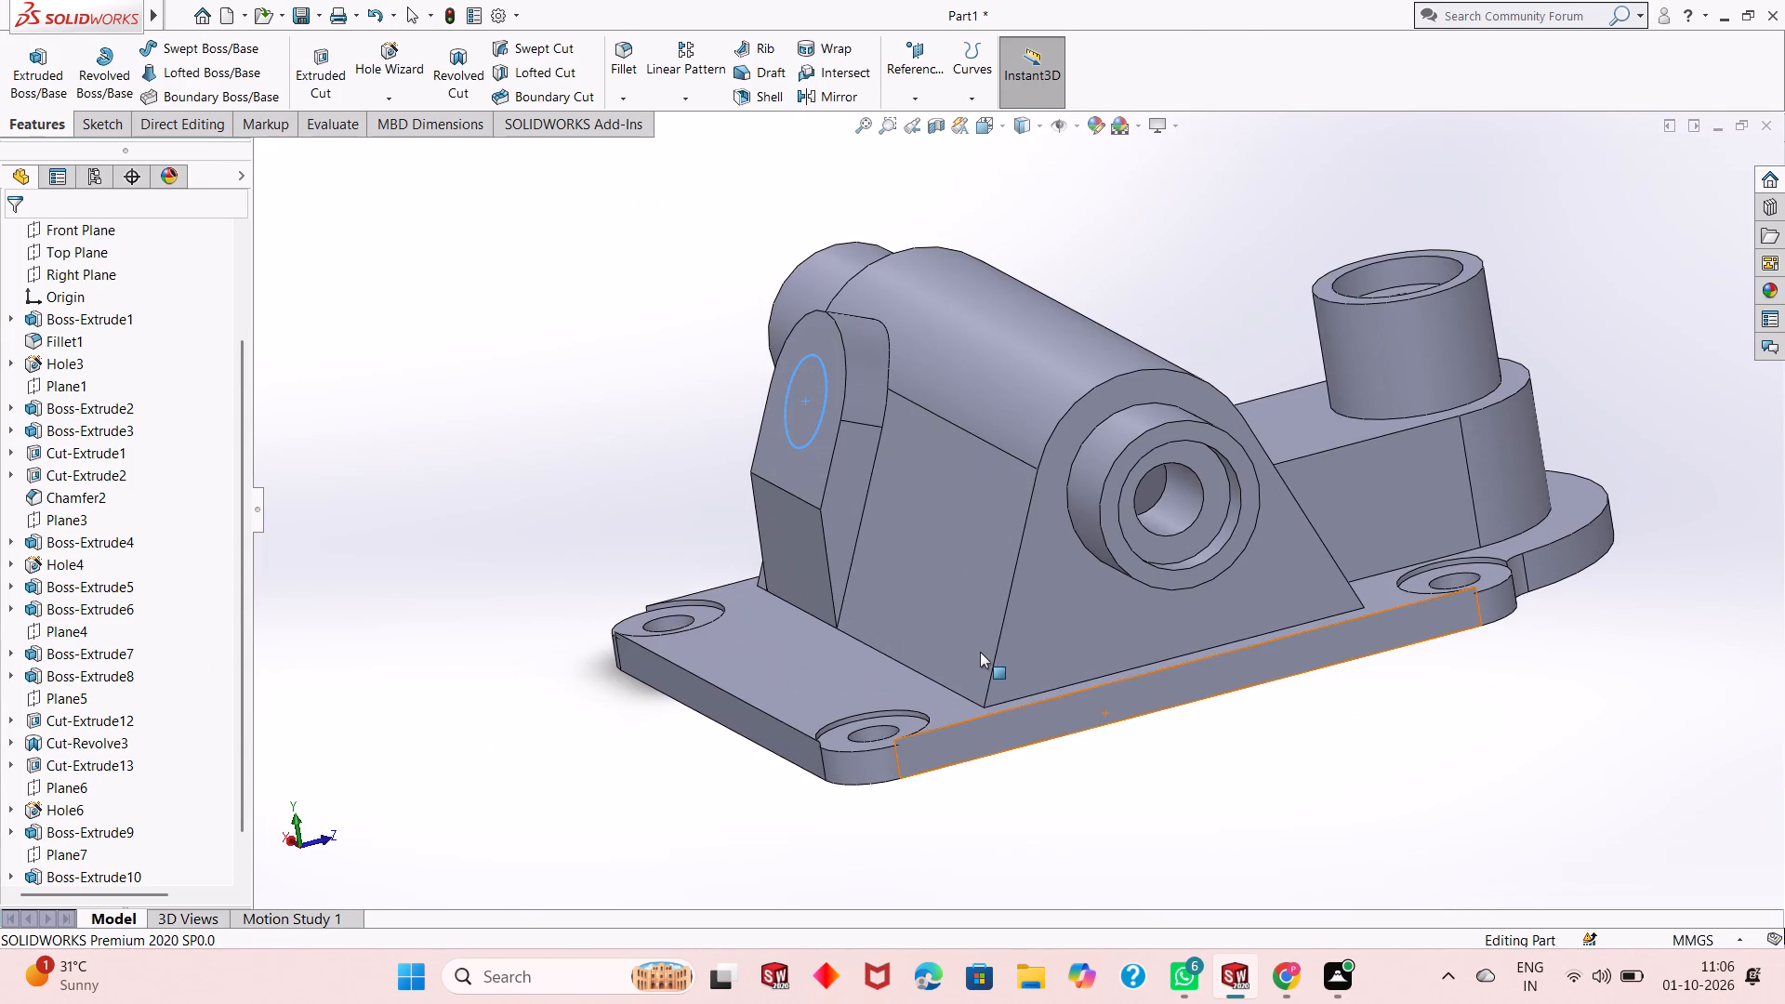
{"action": "scroll", "coordinate": [137, 731], "scroll_direction": "down", "scroll_amount": 3}
{"action": "key", "text": "Escape"}
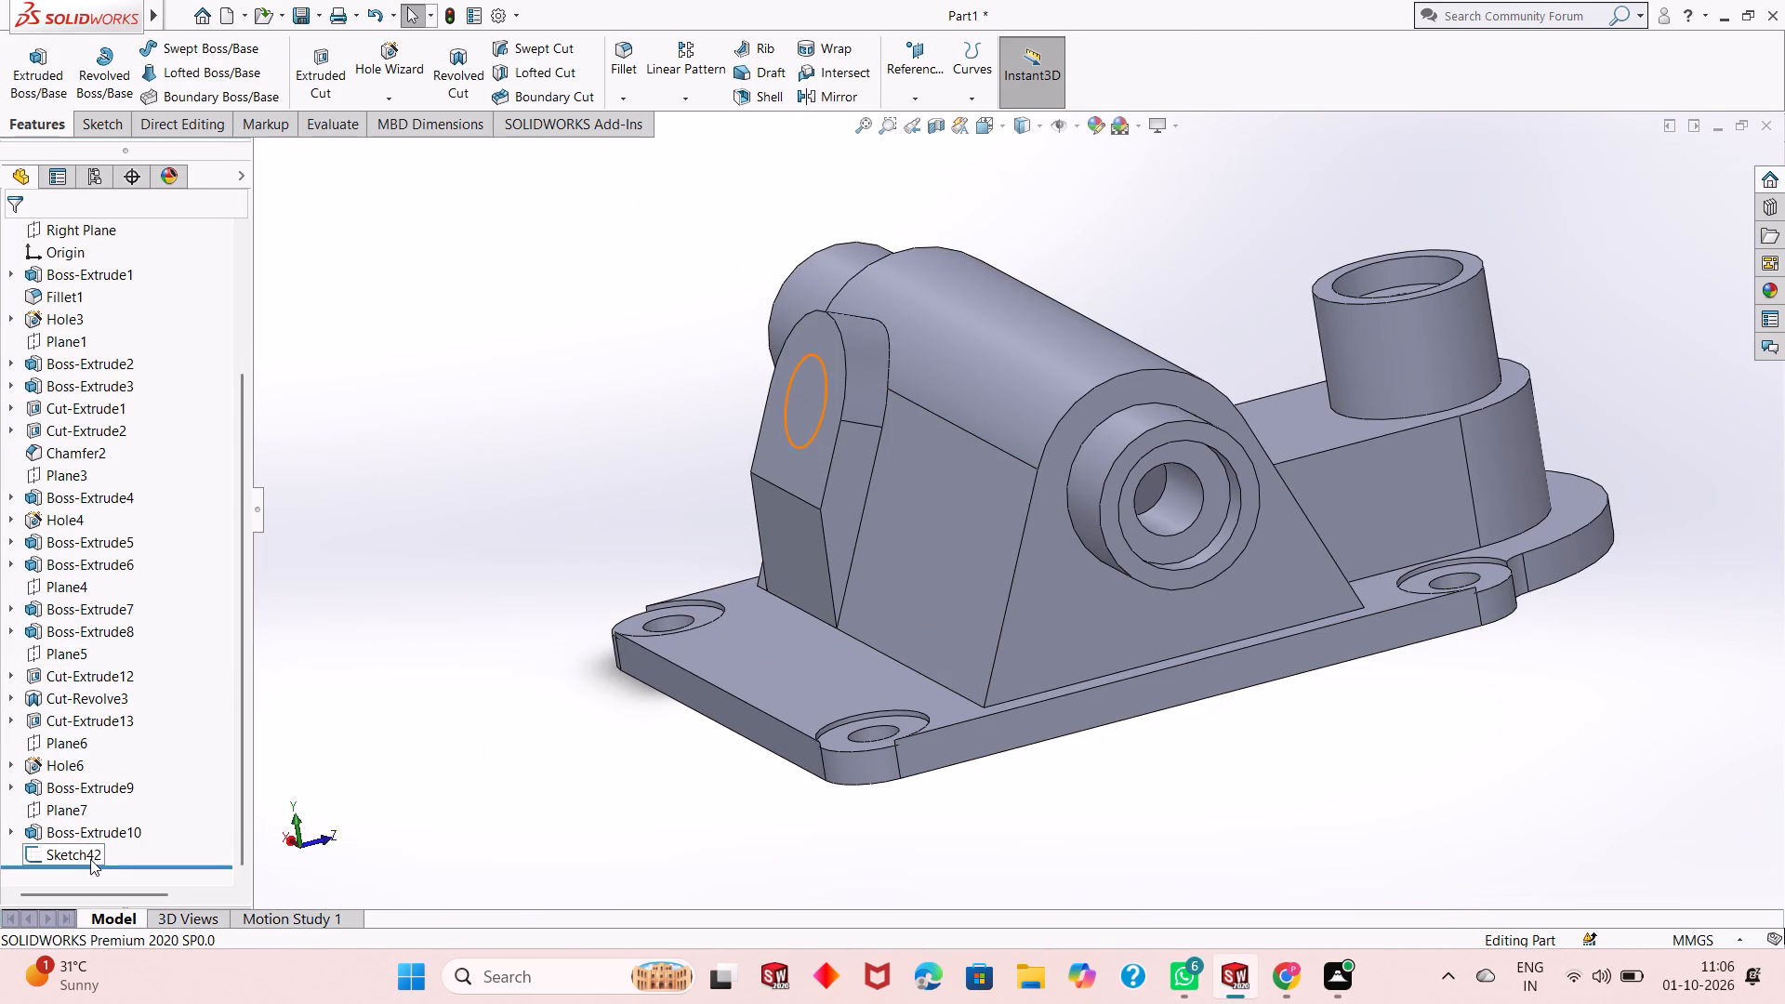
{"action": "left_click", "coordinate": [88, 859]}
{"action": "left_click", "coordinate": [103, 813]}
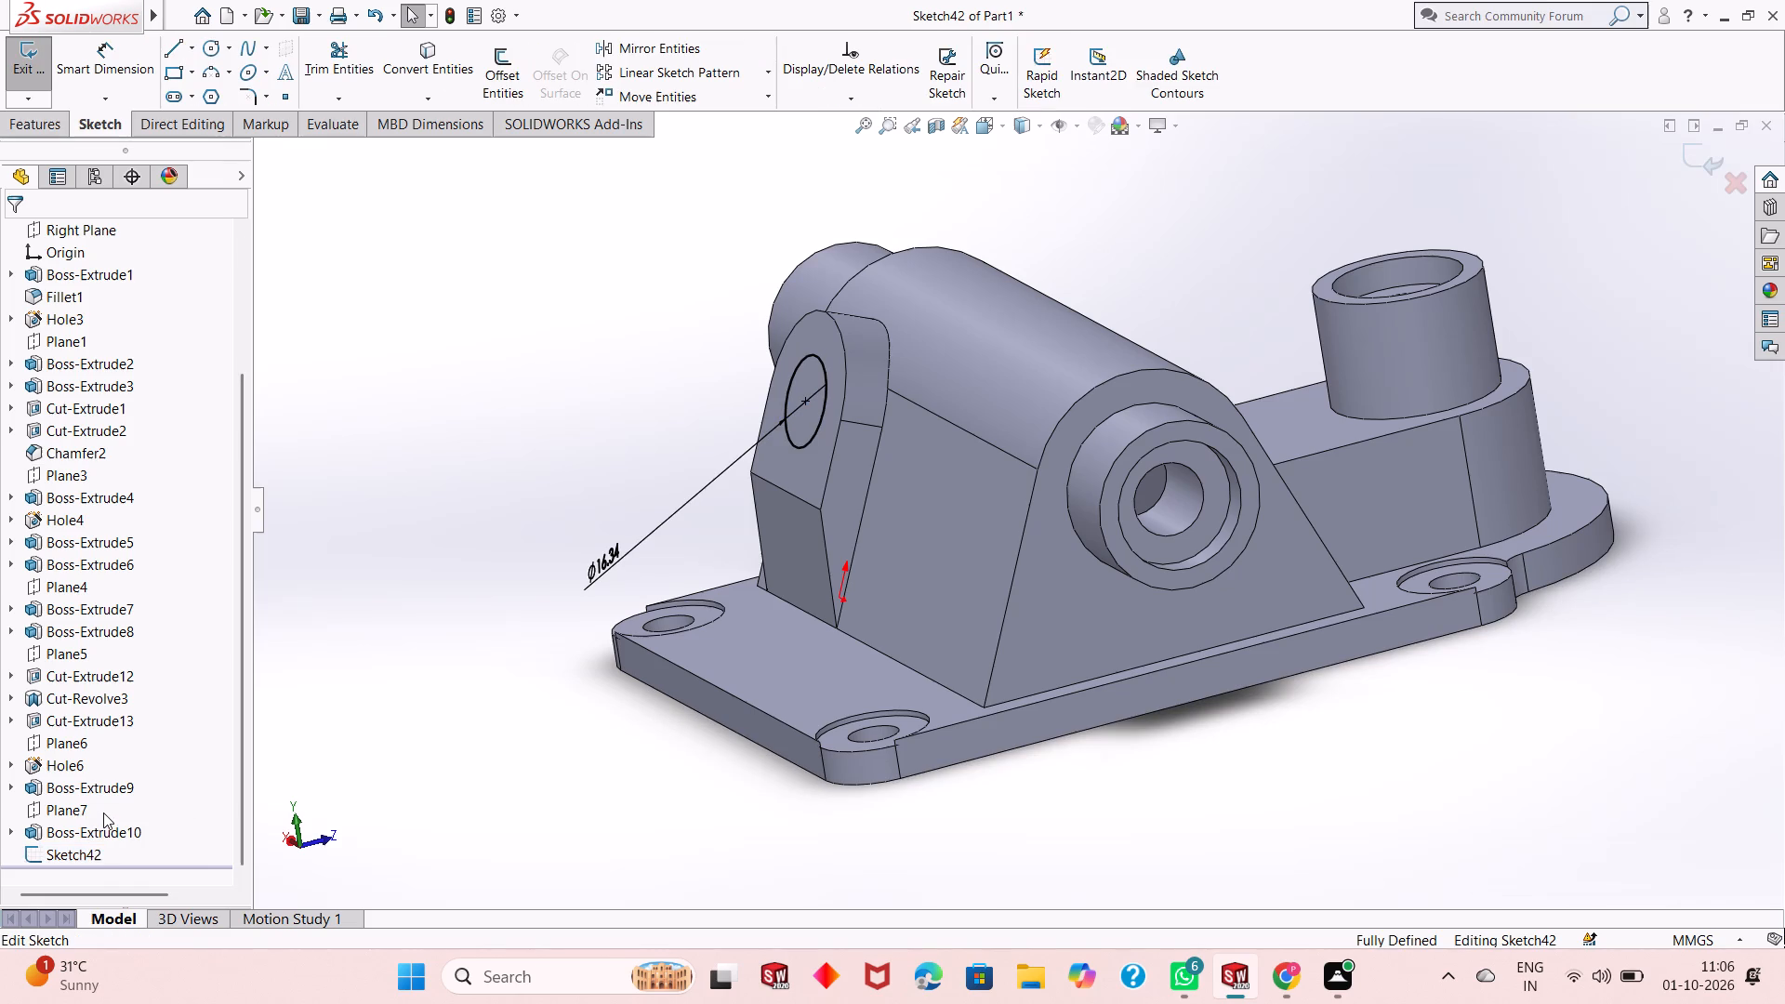
{"action": "key", "text": "ctrl+8"}
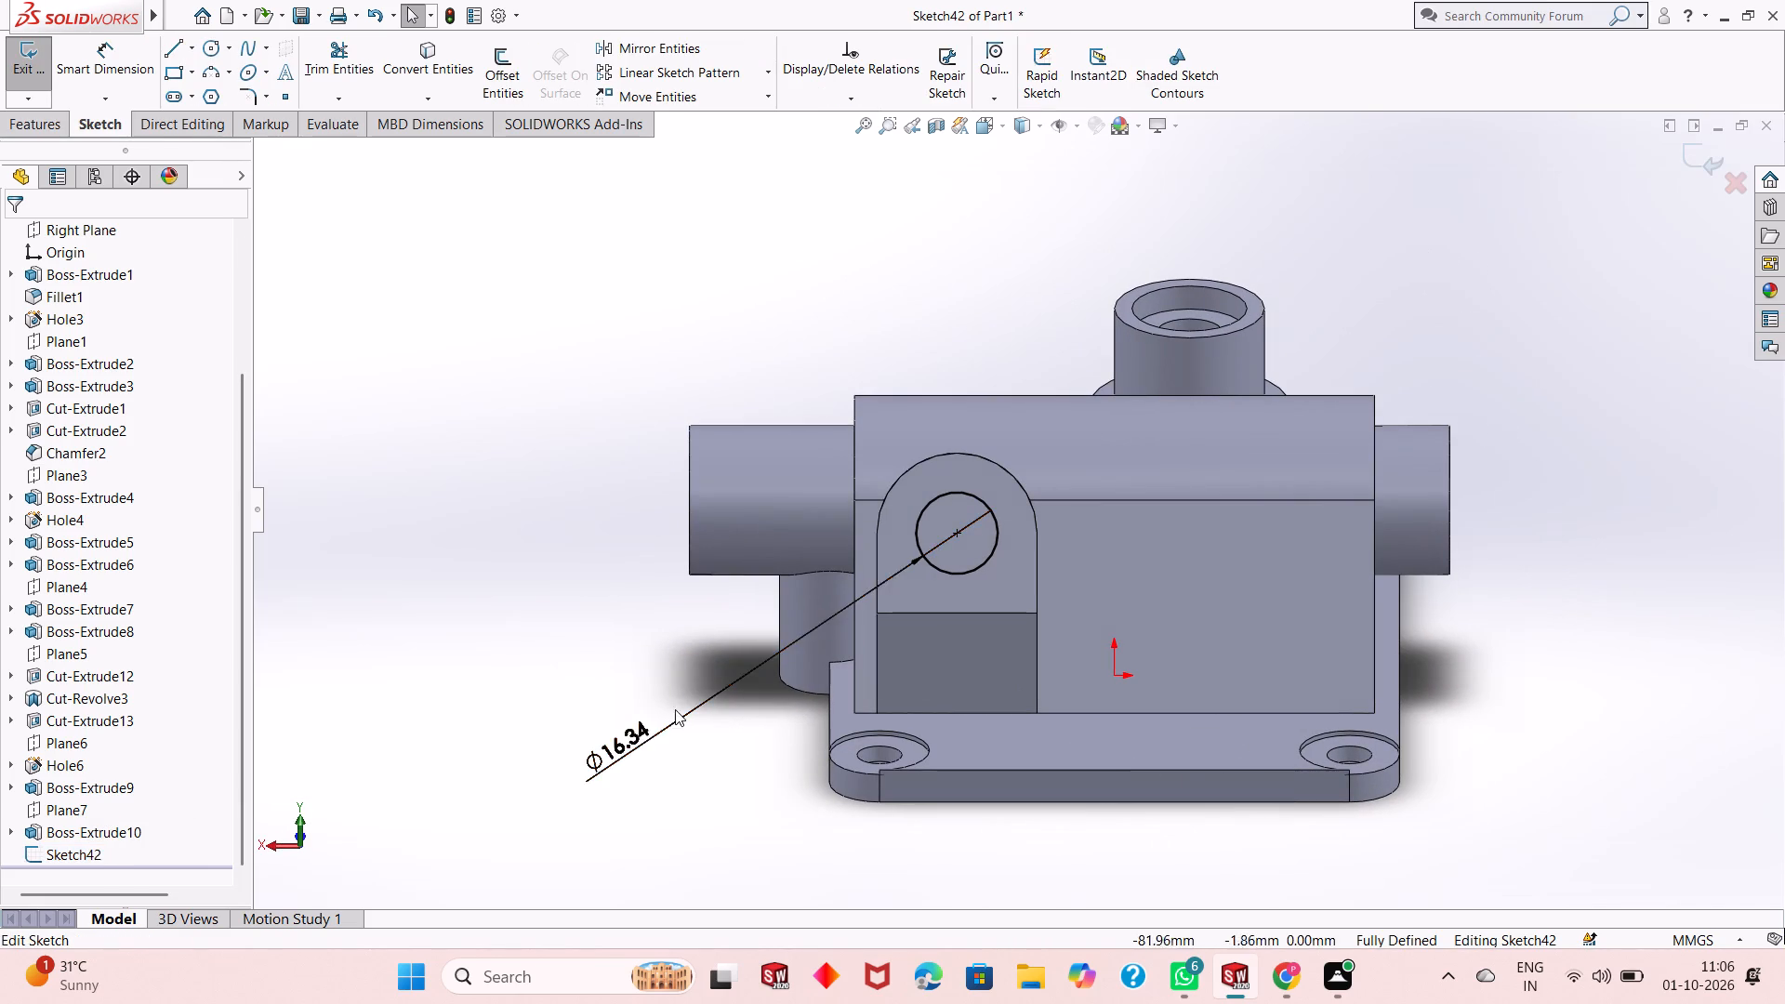
{"action": "left_click", "coordinate": [635, 736]}
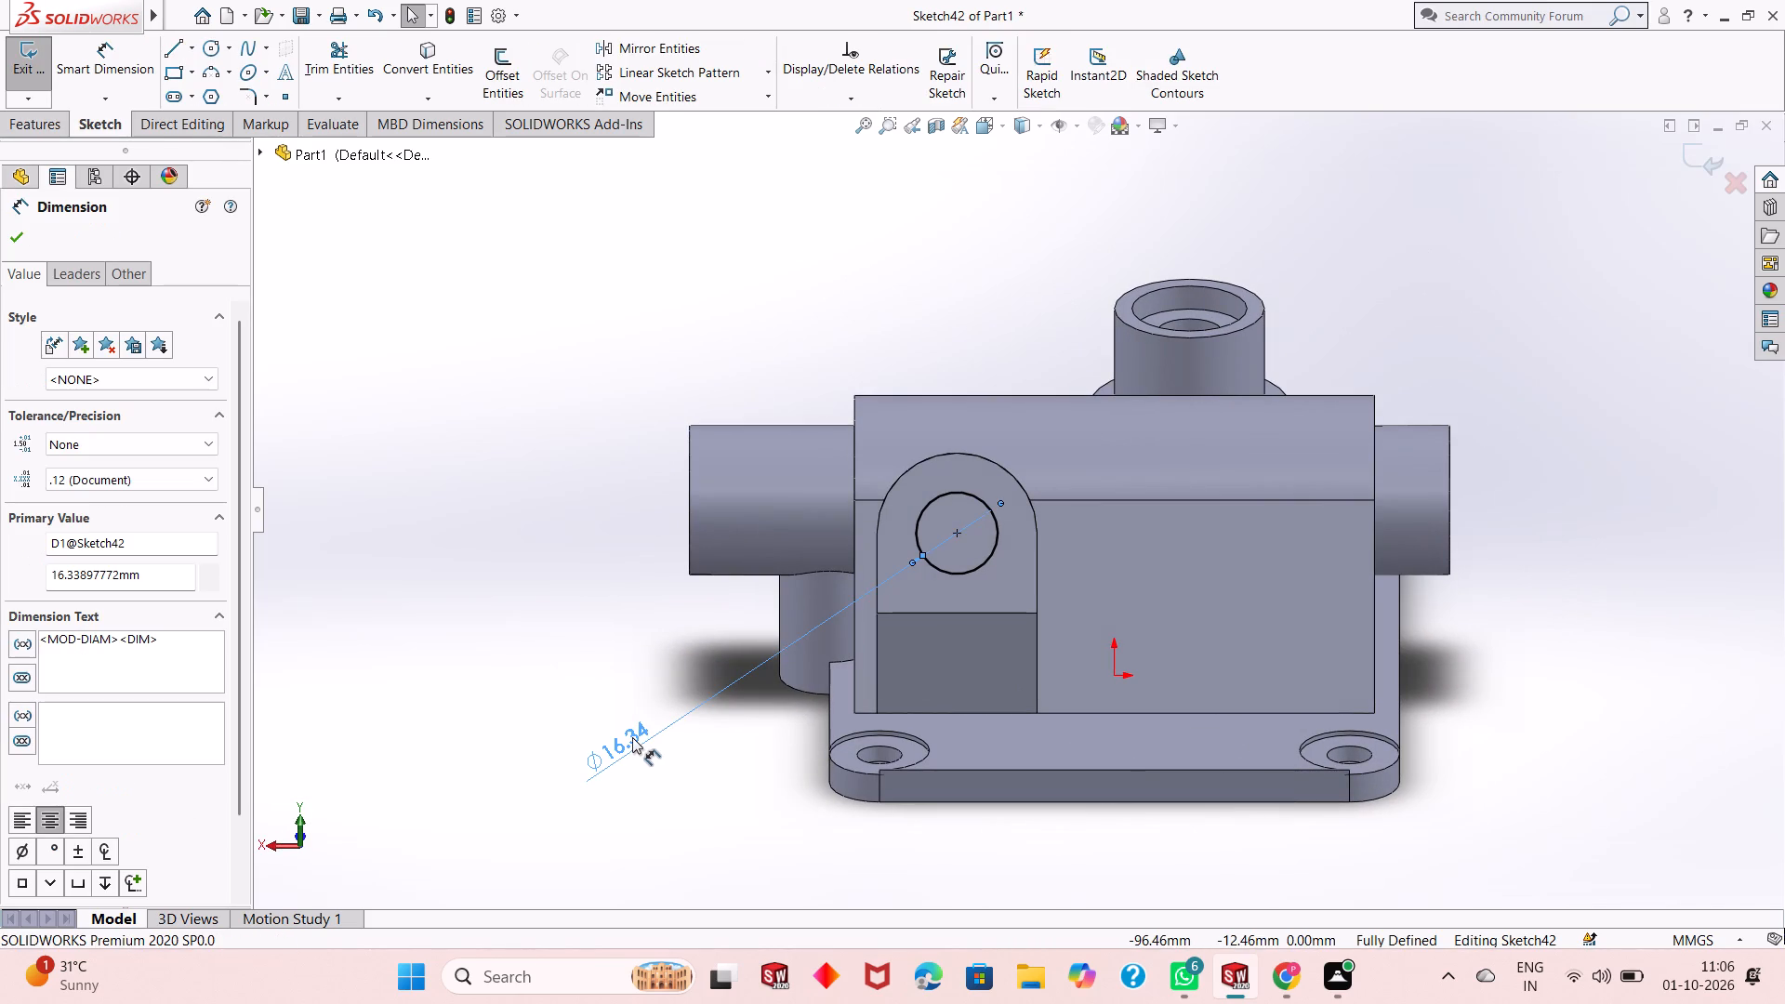
{"action": "double_click", "coordinate": [632, 737]}
{"action": "double_click", "coordinate": [629, 741]}
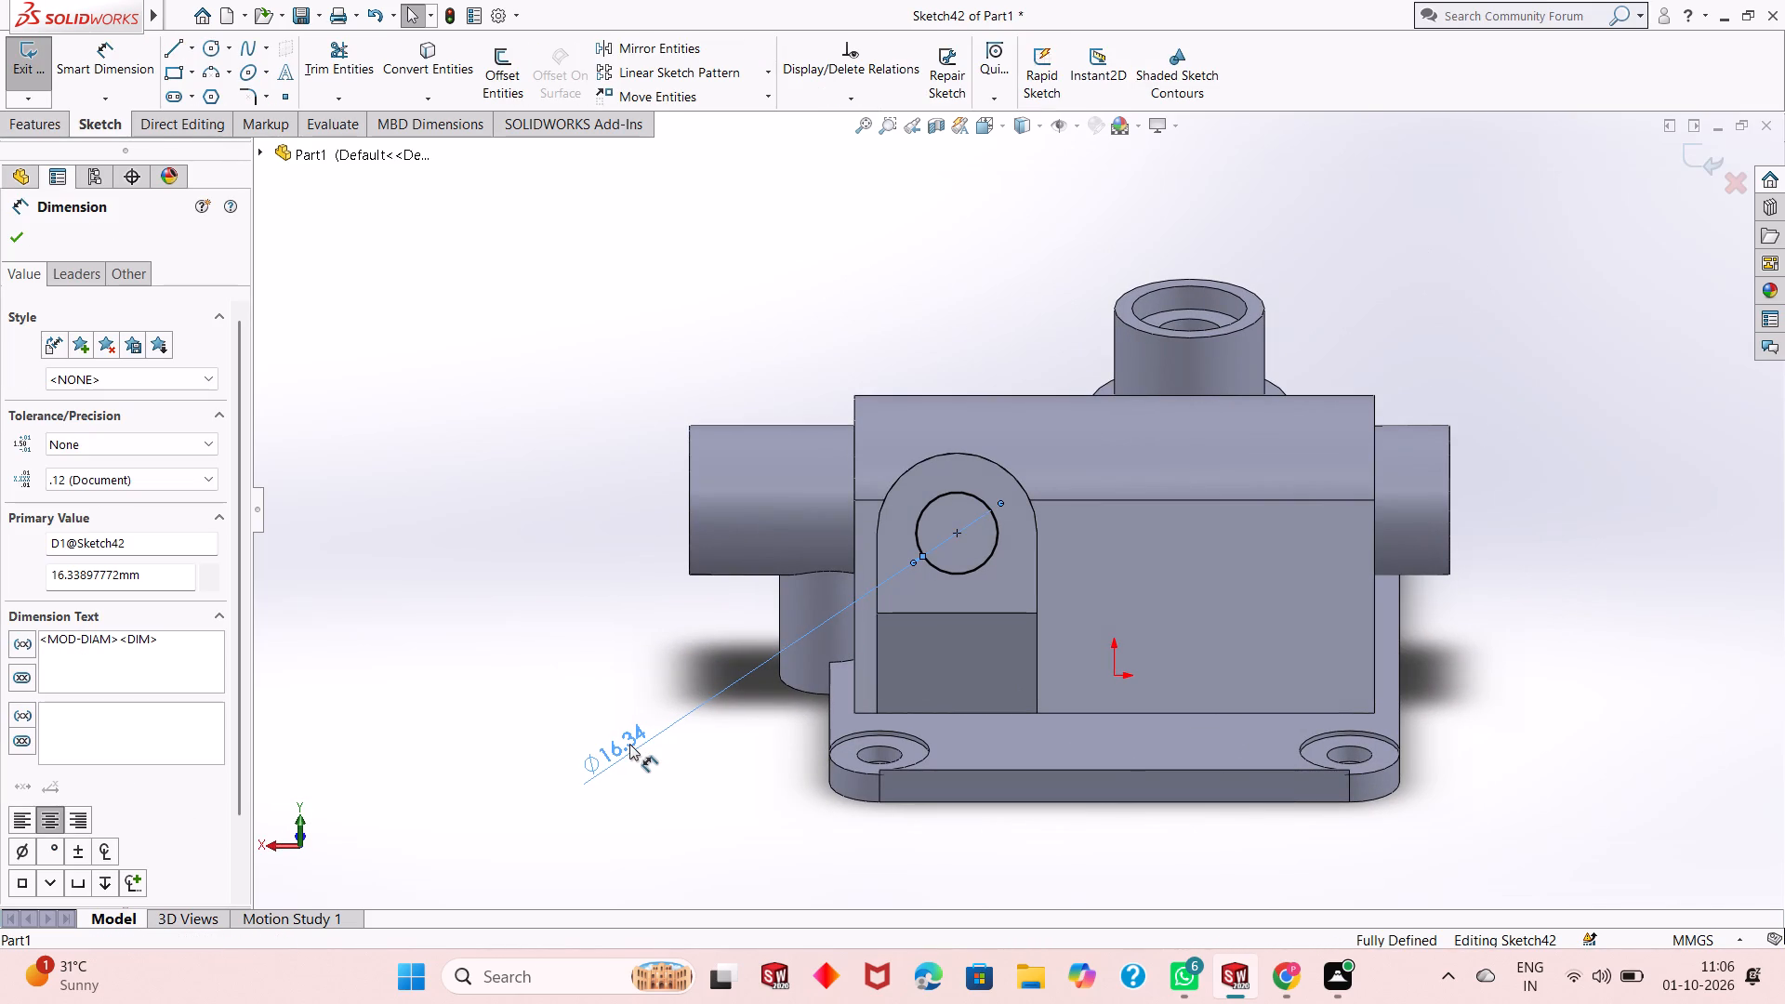
{"action": "double_click", "coordinate": [629, 744]}
{"action": "key", "text": "Escape"}
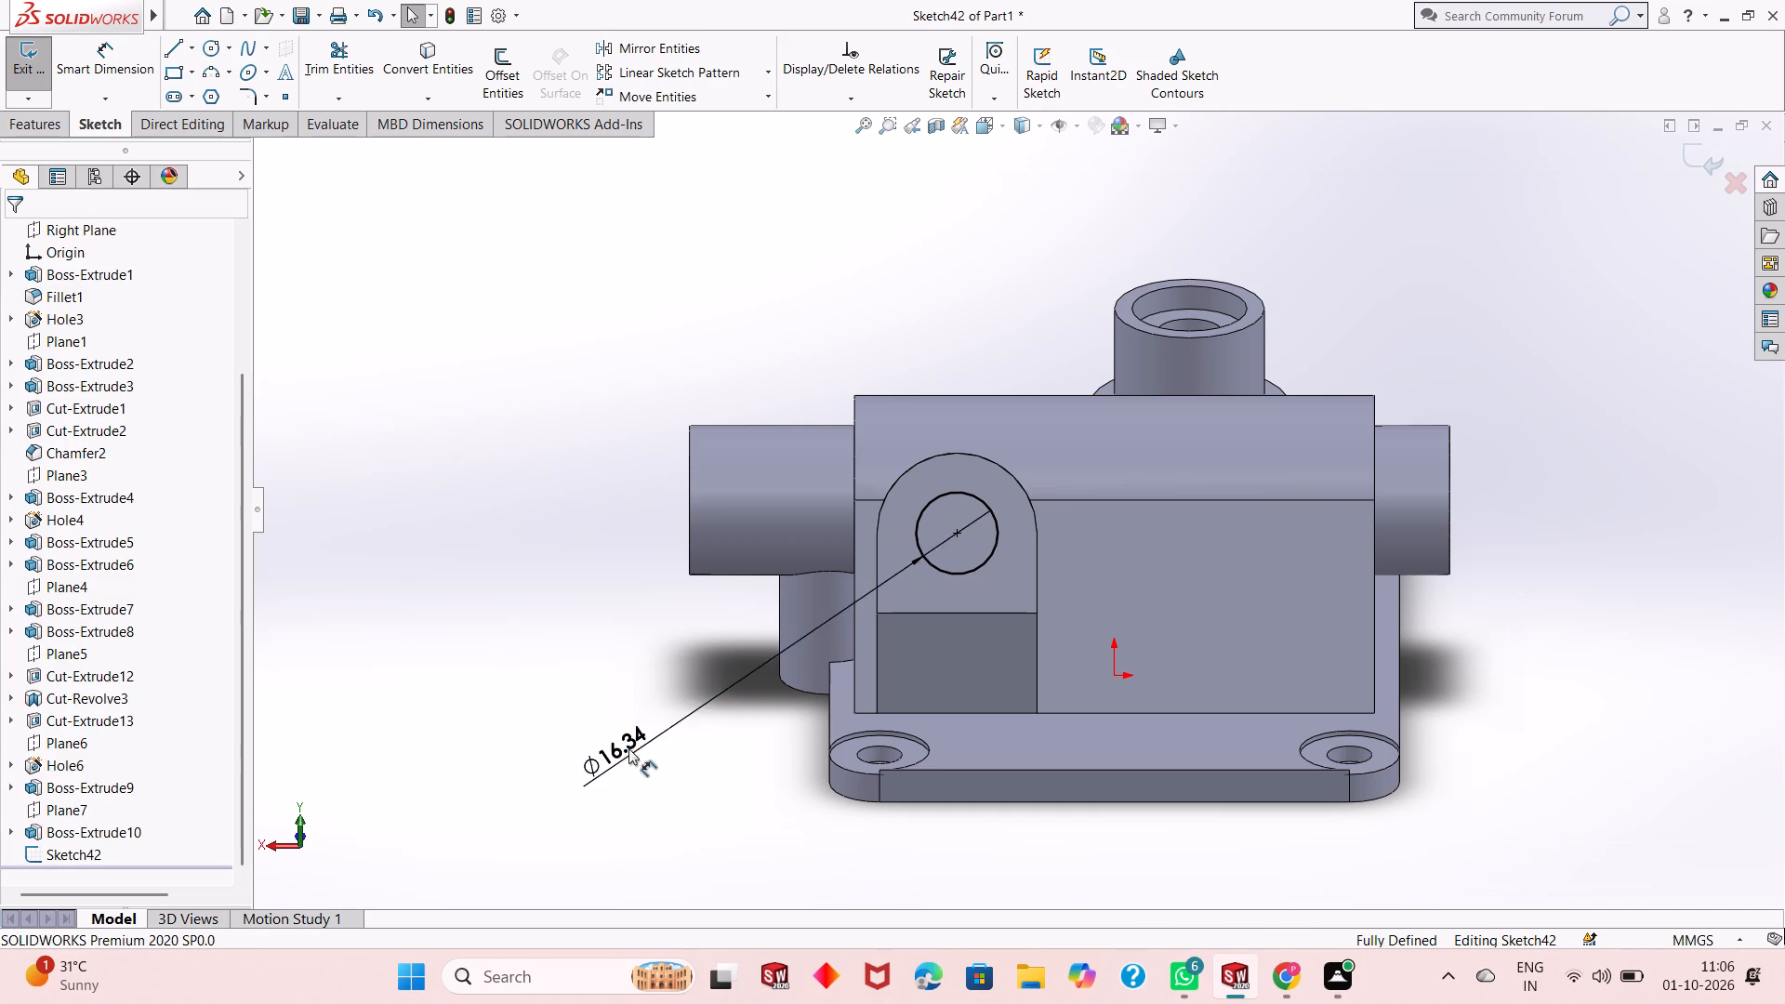
{"action": "key", "text": "Escape"}
{"action": "double_click", "coordinate": [629, 740]}
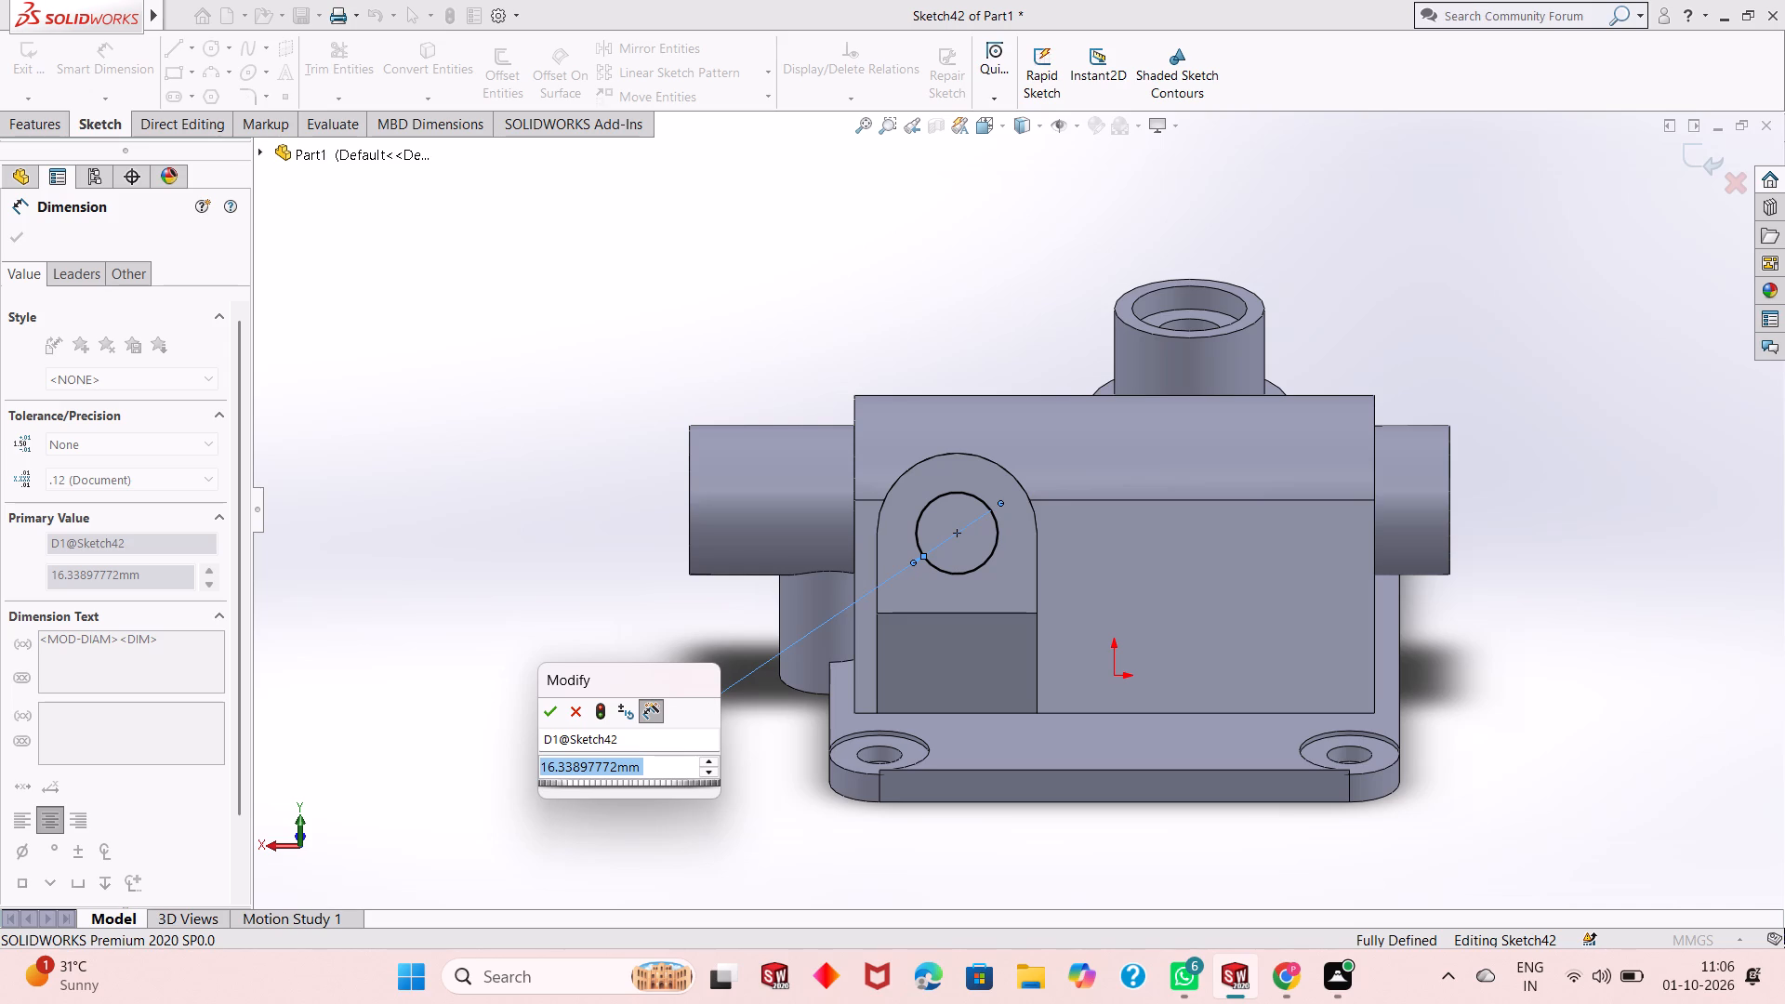
{"action": "type", "text": "20"}
{"action": "key", "text": "Return"}
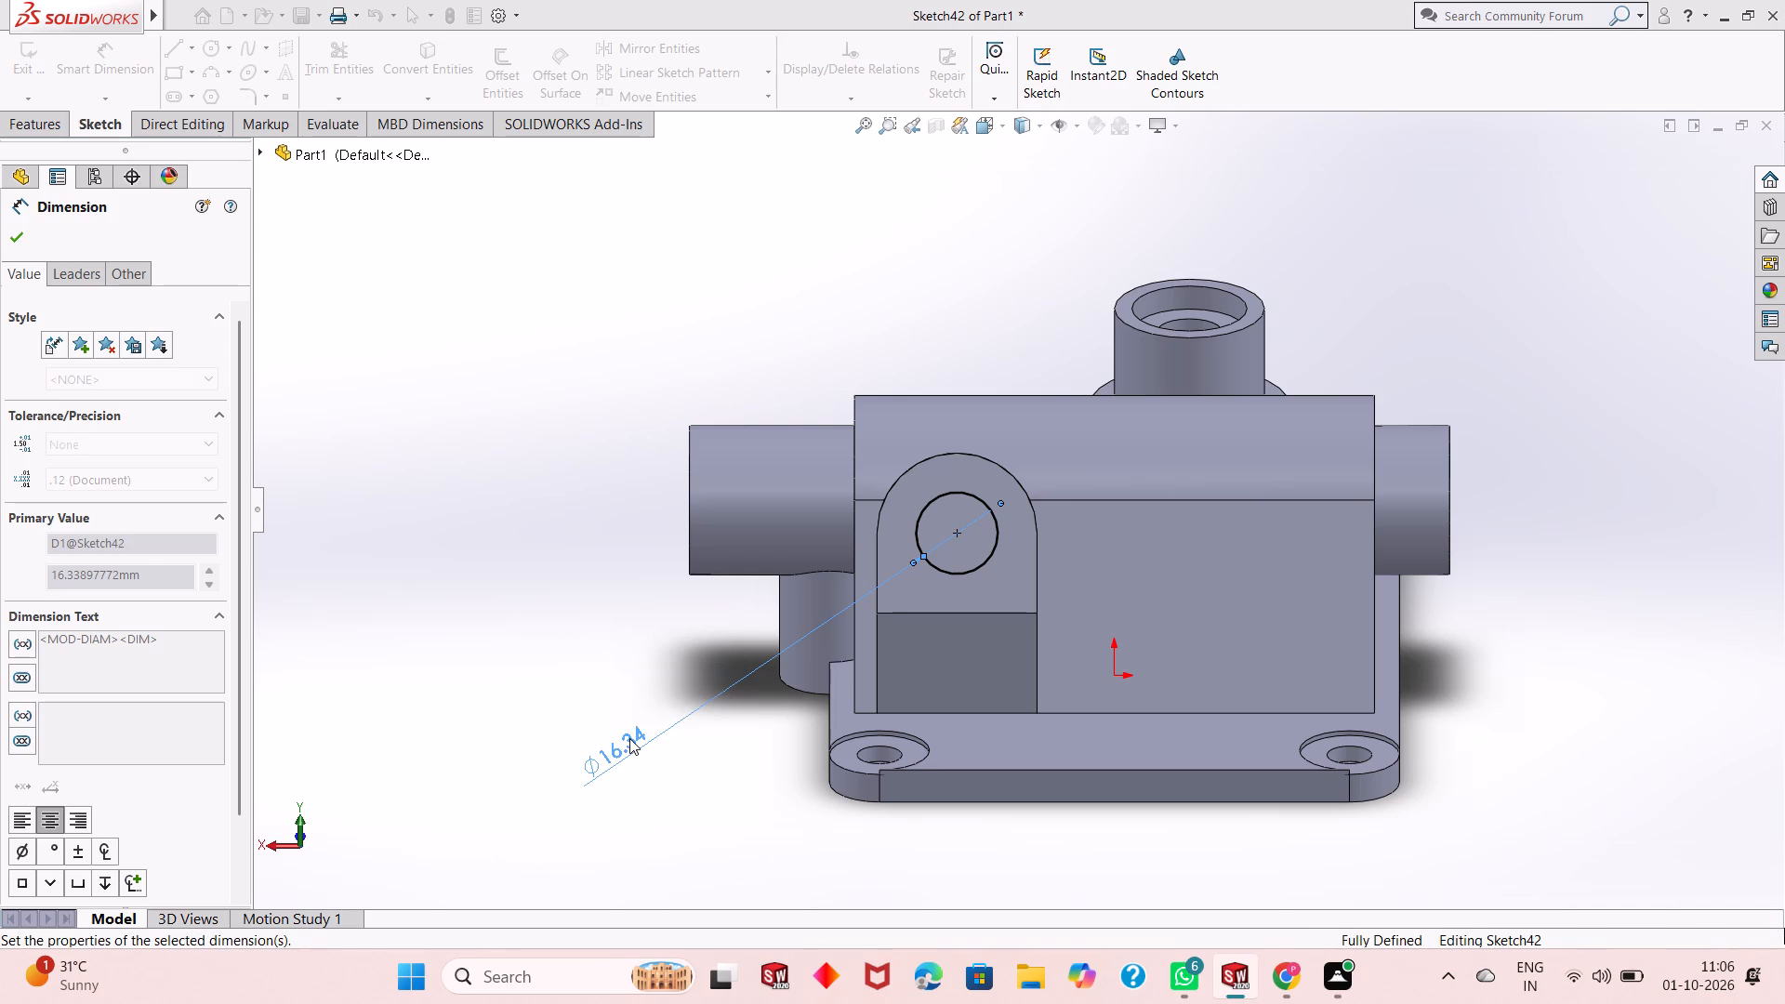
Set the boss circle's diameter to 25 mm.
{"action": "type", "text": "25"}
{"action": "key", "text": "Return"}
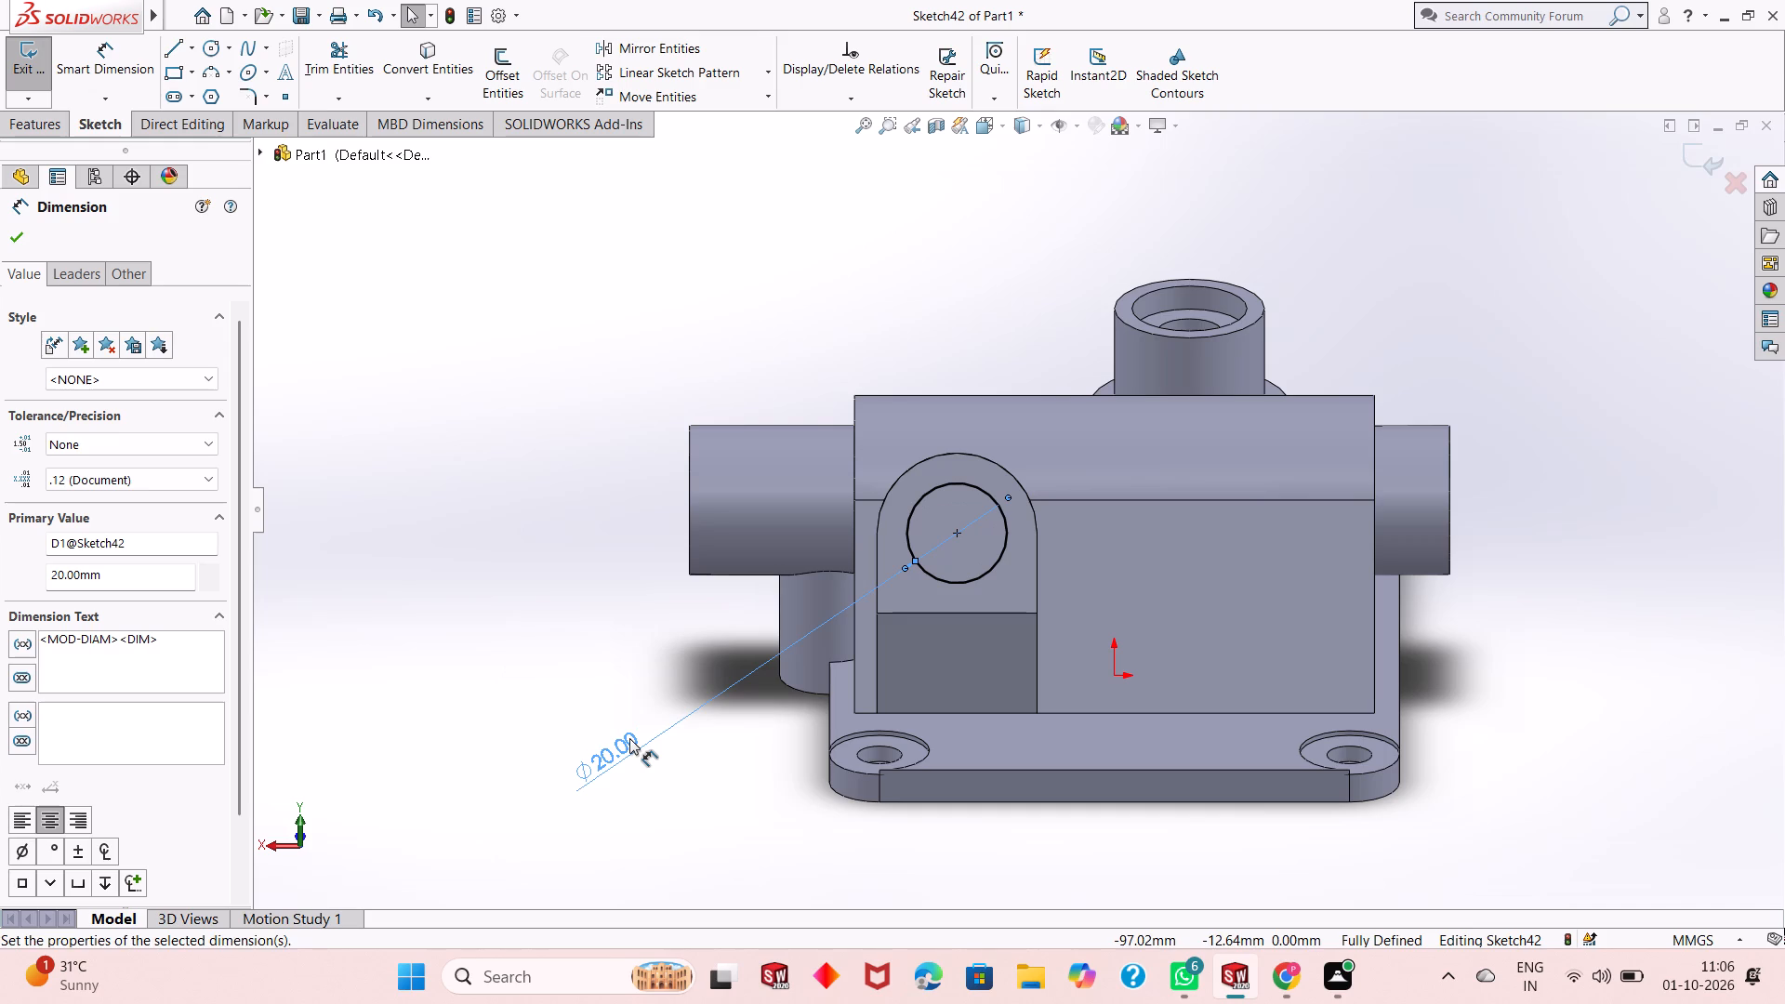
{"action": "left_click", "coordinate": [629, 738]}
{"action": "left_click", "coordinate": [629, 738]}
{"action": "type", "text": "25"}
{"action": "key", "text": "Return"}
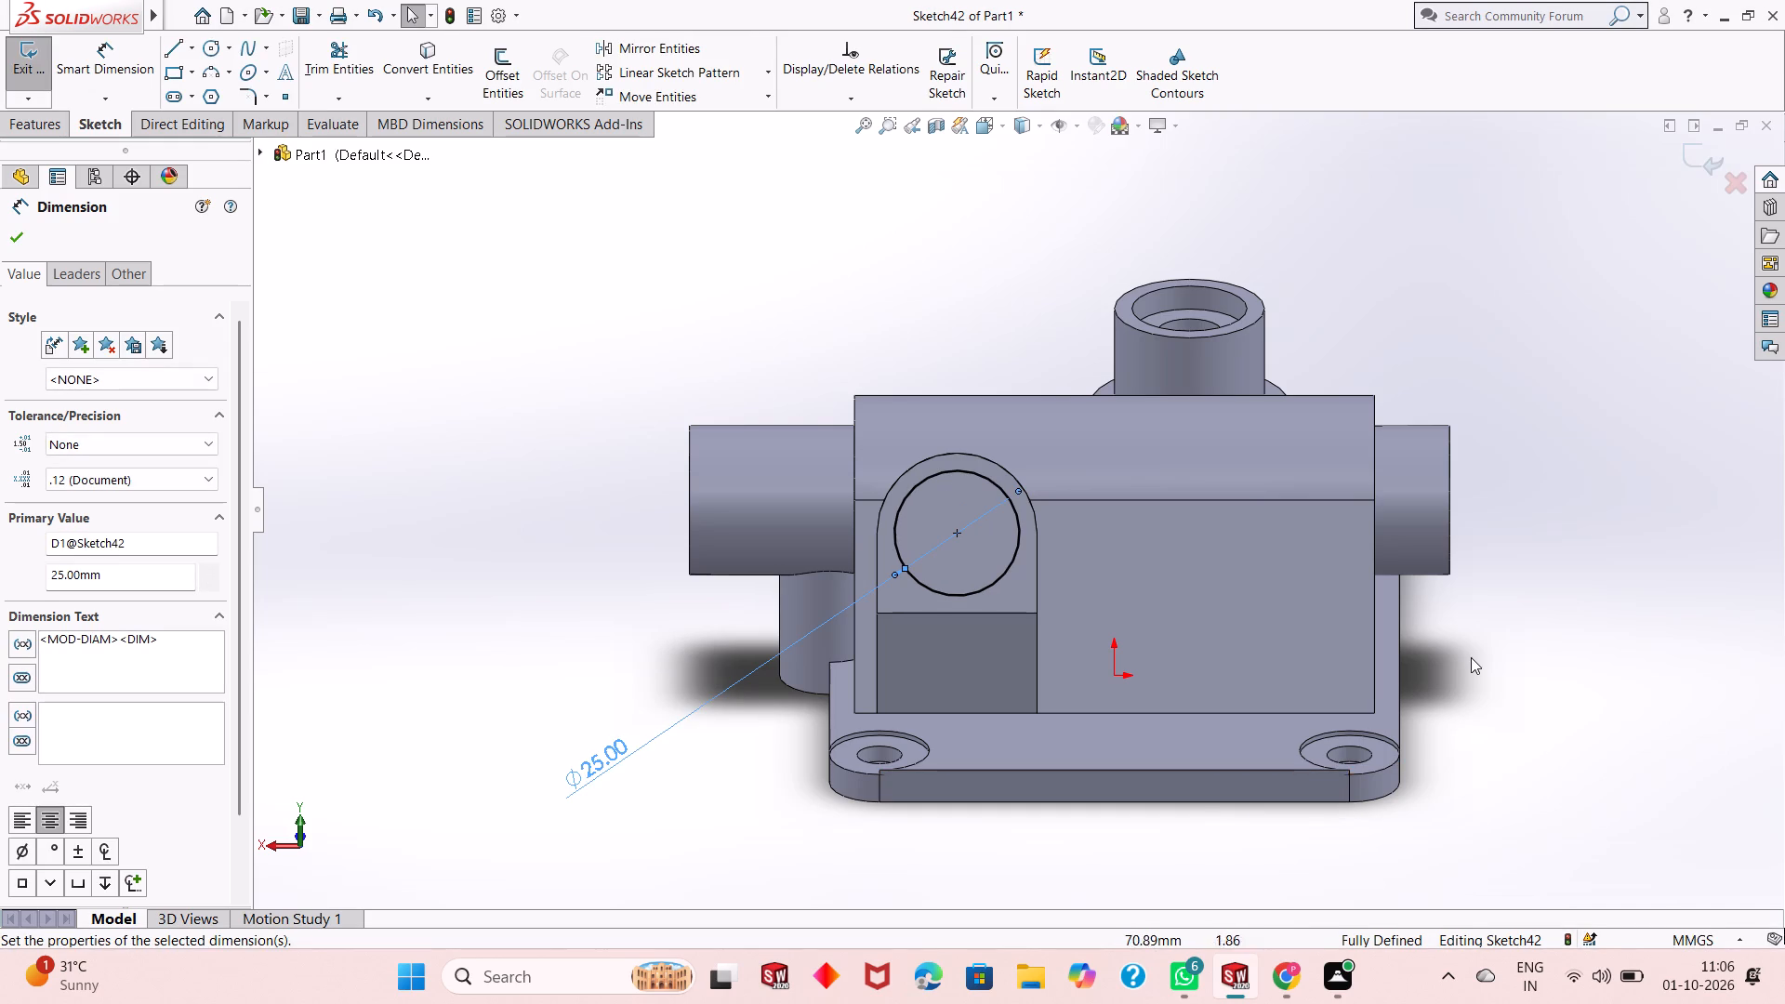
Examine how the enlarged circle fits within the round-topped boss face from several angles and distances.
{"action": "middle_click_drag", "start_coordinate": [1471, 656], "coordinate": [1351, 662]}
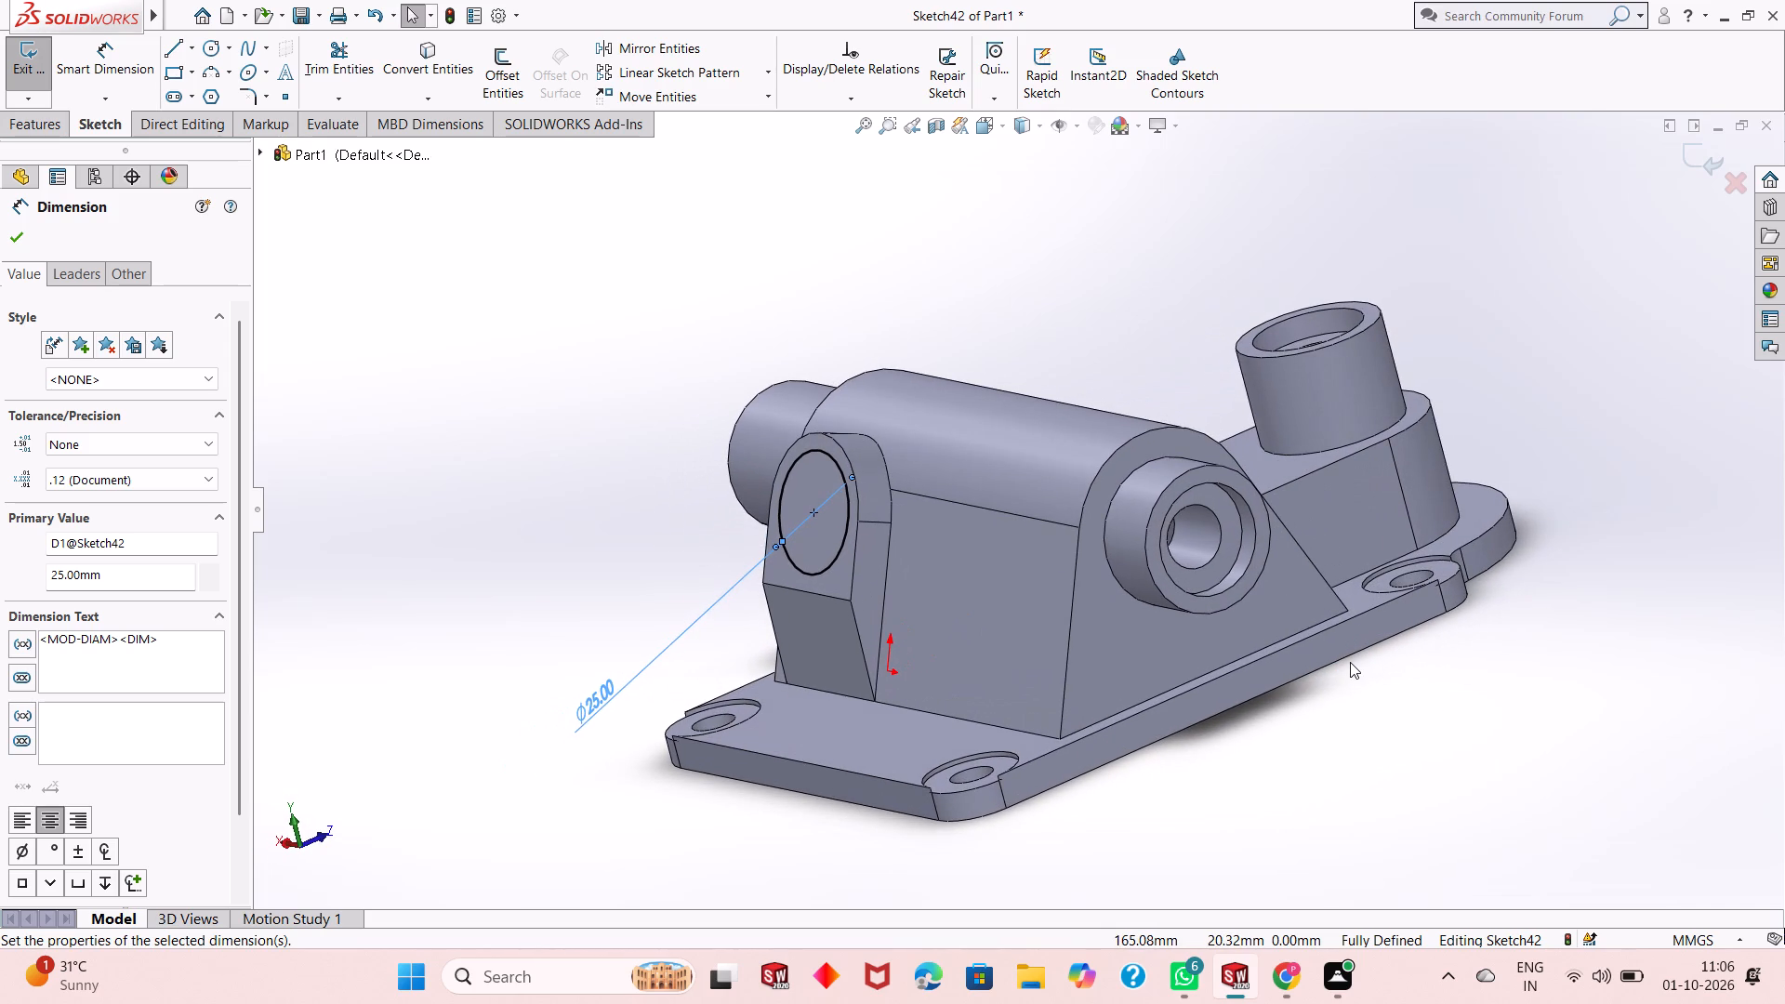
{"action": "scroll", "coordinate": [1095, 602], "scroll_direction": "down", "scroll_amount": 2}
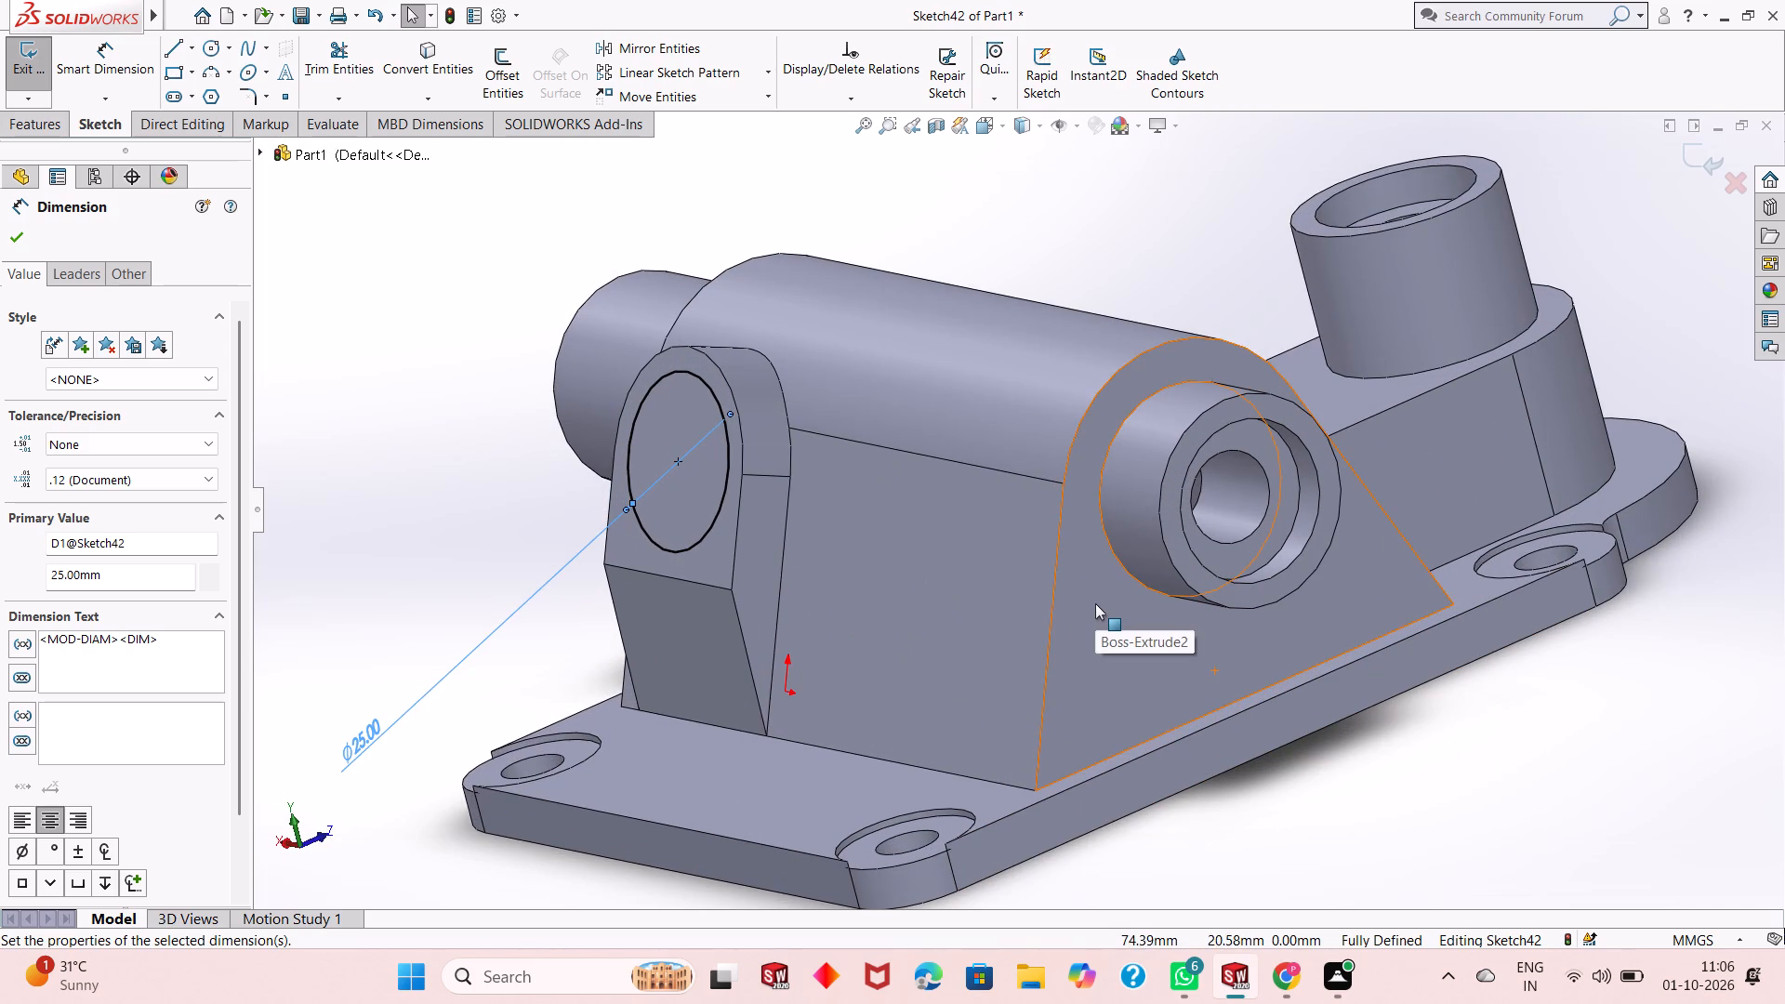
{"action": "scroll", "coordinate": [680, 499], "scroll_direction": "up", "scroll_amount": 1}
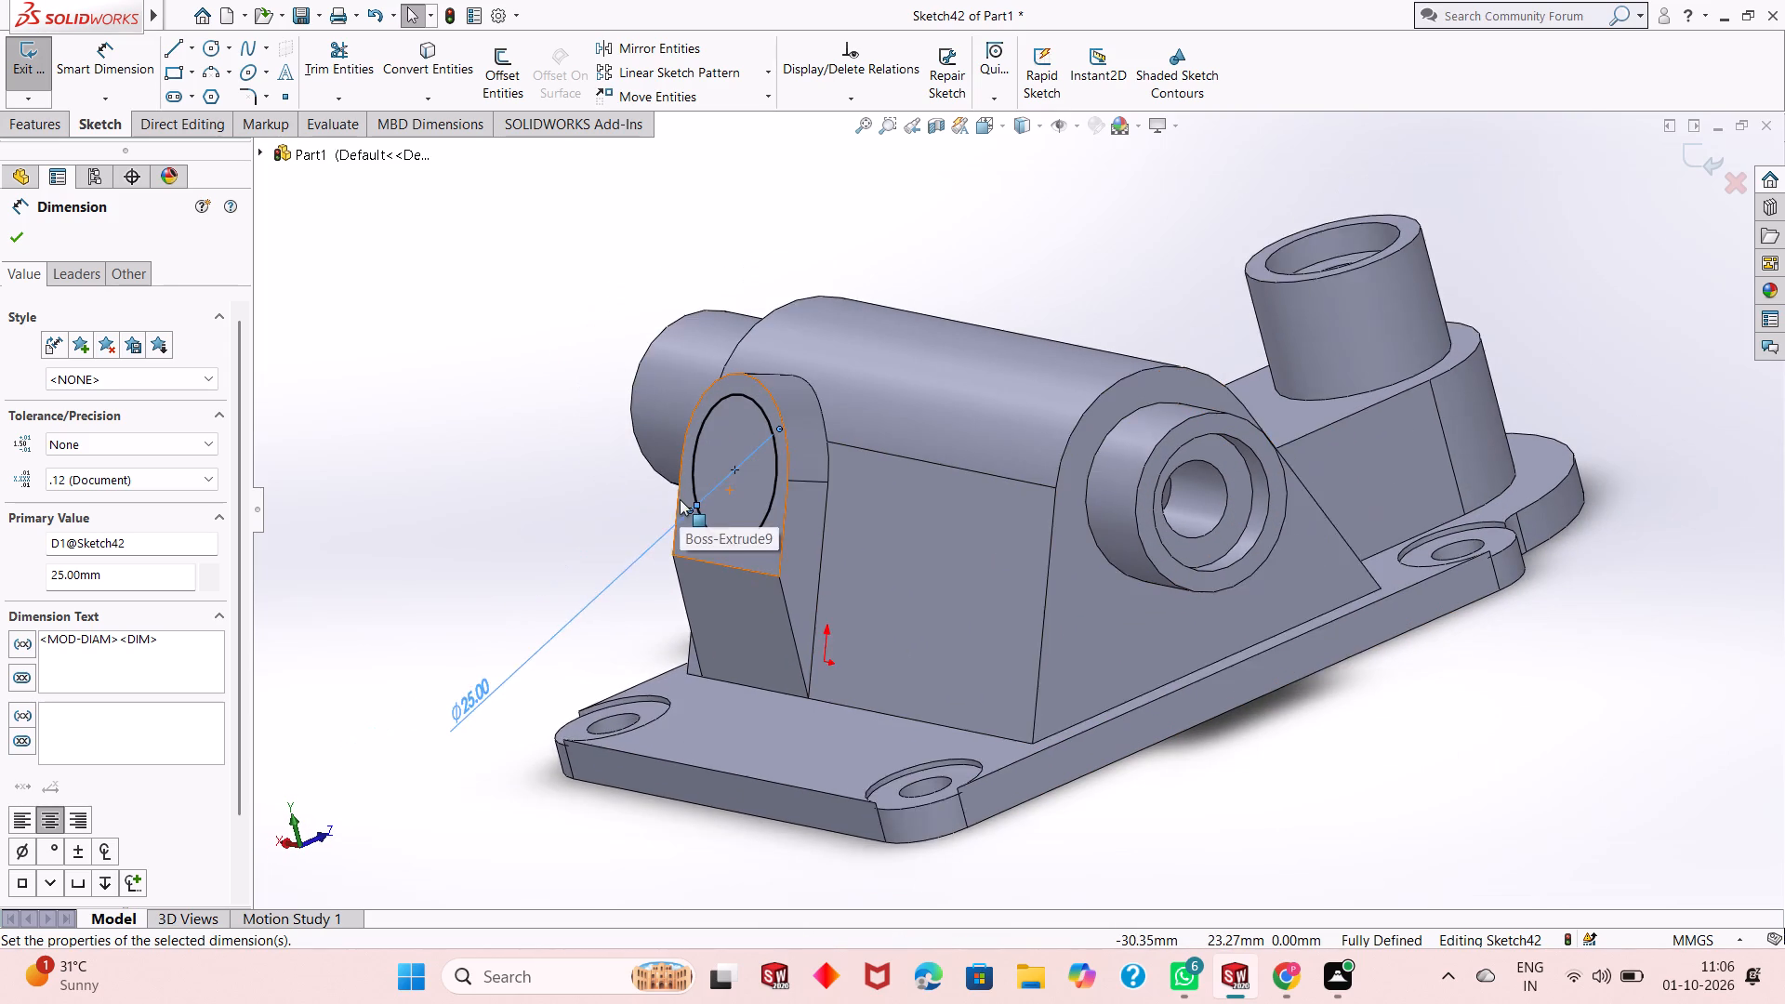
{"action": "scroll", "coordinate": [680, 499], "scroll_direction": "up", "scroll_amount": 3}
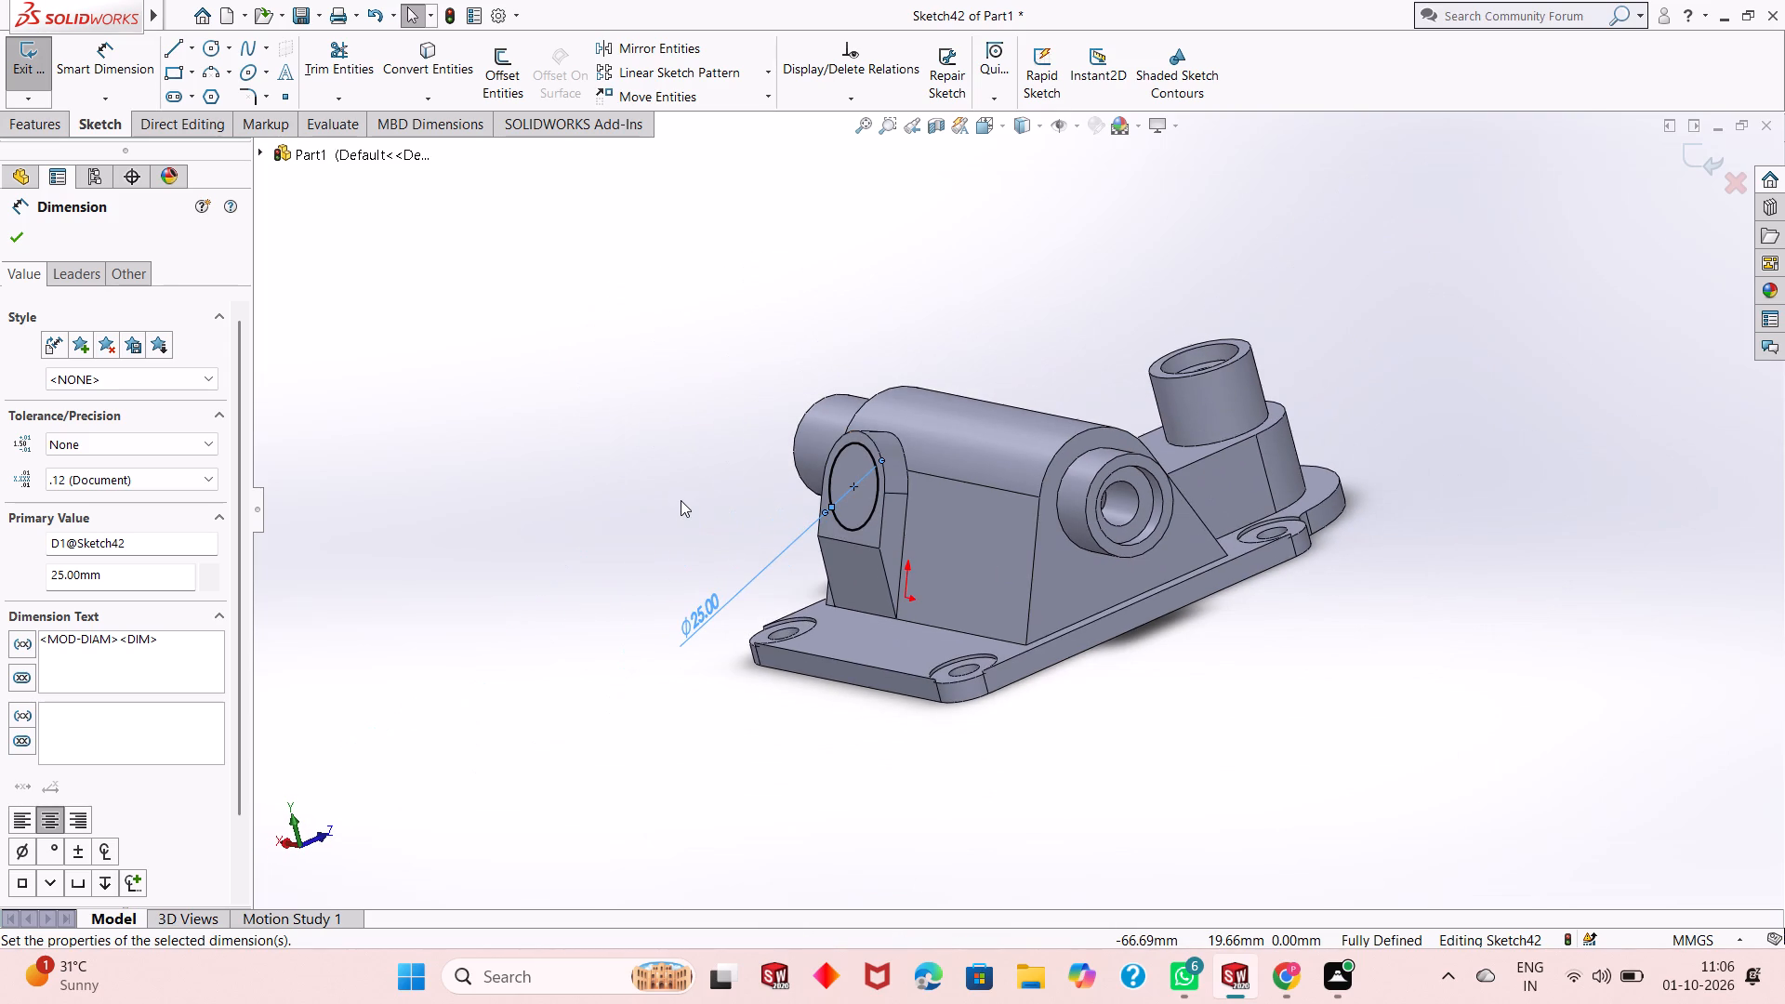
{"action": "scroll", "coordinate": [681, 500], "scroll_direction": "up", "scroll_amount": 1}
{"action": "scroll", "coordinate": [884, 482], "scroll_direction": "down", "scroll_amount": 7}
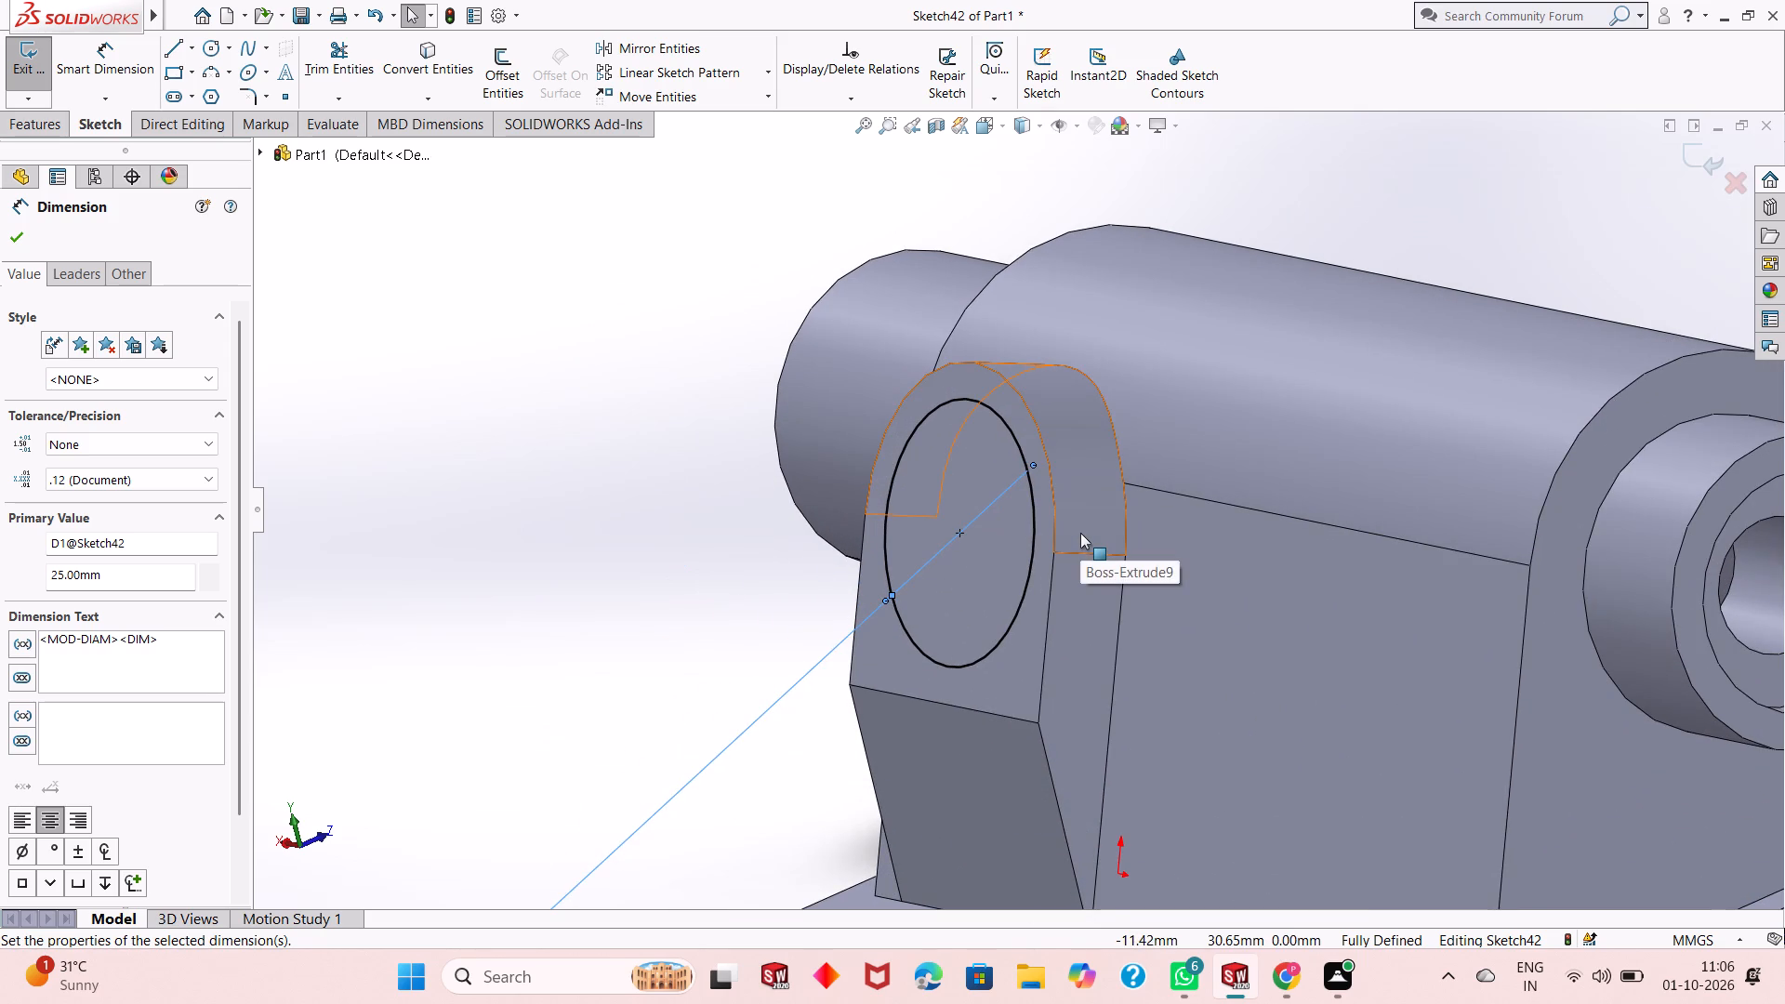
{"action": "scroll", "coordinate": [1080, 533], "scroll_direction": "down", "scroll_amount": 3}
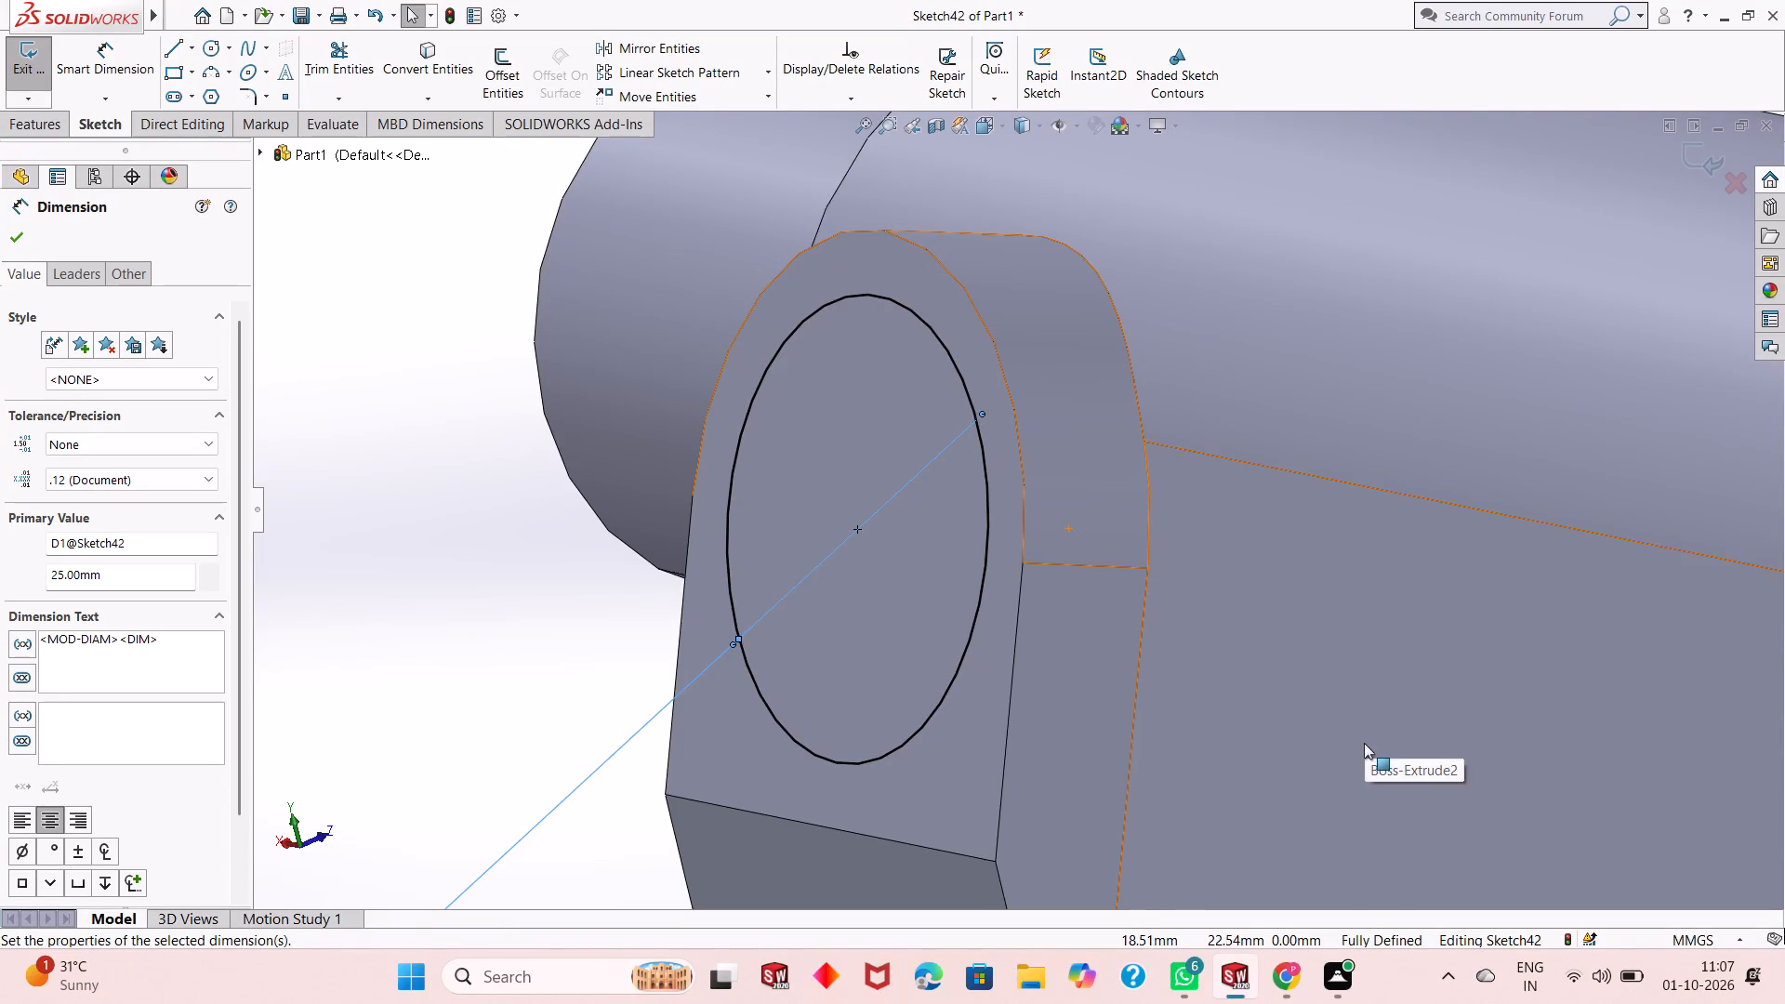
{"action": "scroll", "coordinate": [1108, 543], "scroll_direction": "down", "scroll_amount": 2}
{"action": "scroll", "coordinate": [1106, 544], "scroll_direction": "up", "scroll_amount": 2}
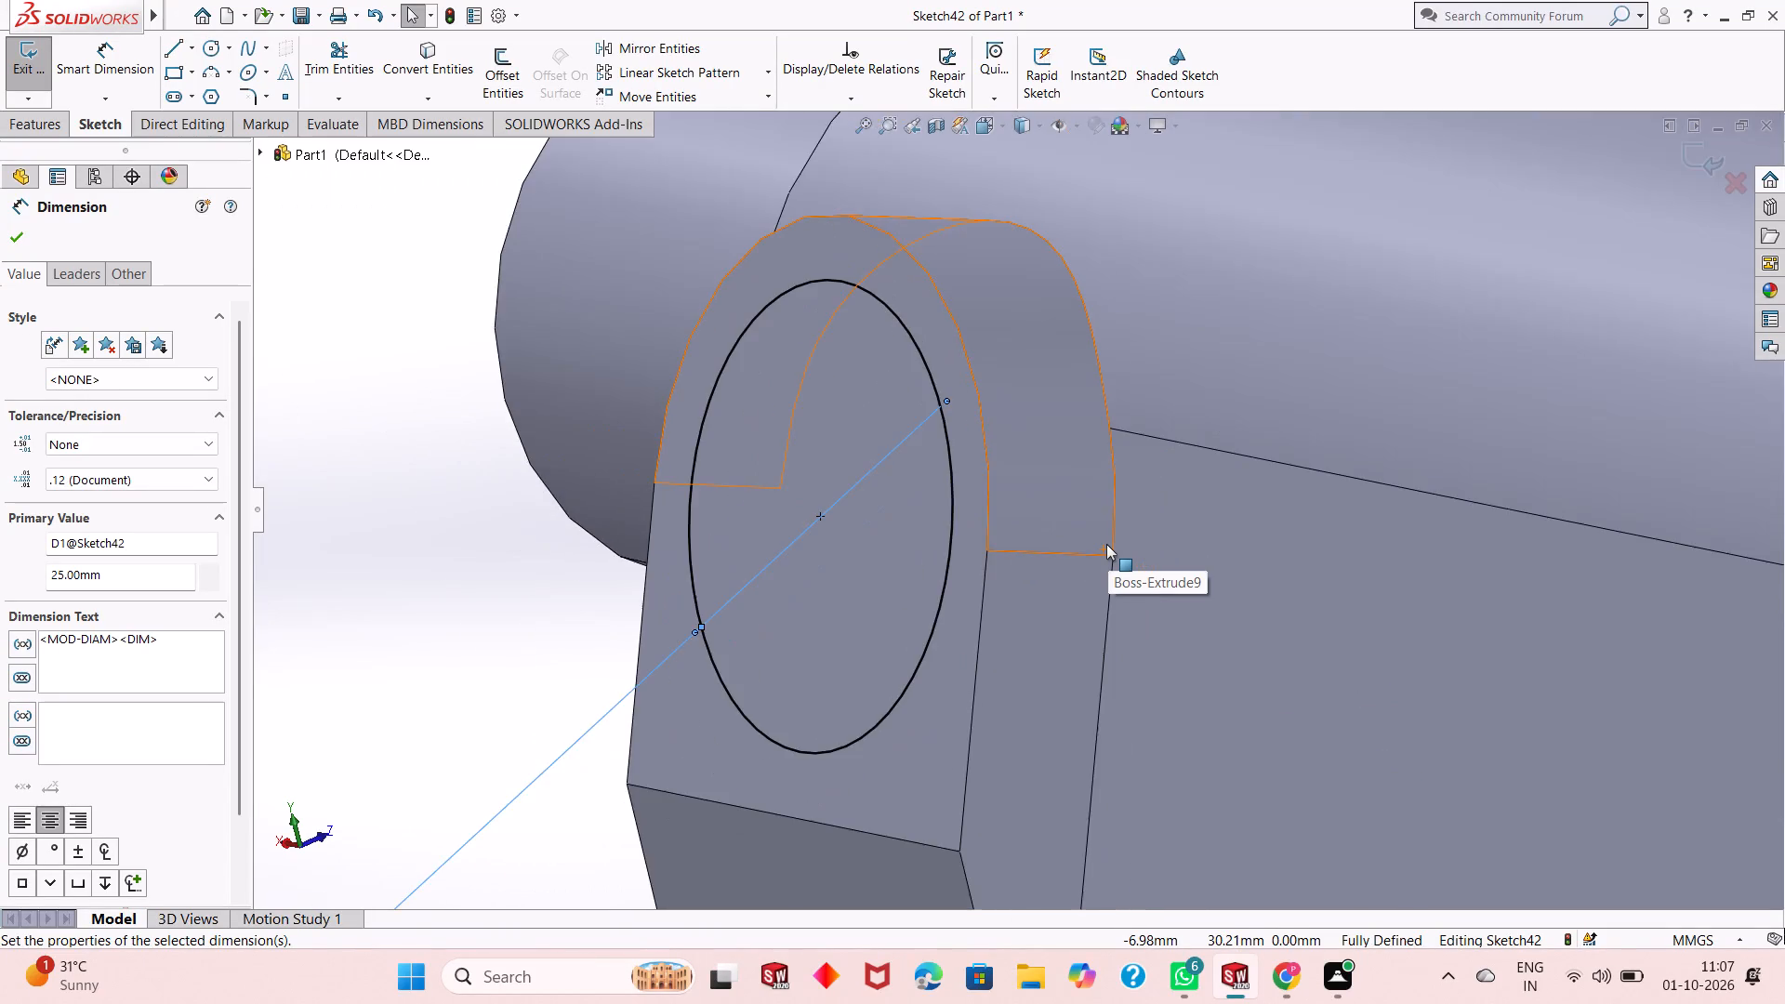
{"action": "scroll", "coordinate": [1106, 544], "scroll_direction": "up", "scroll_amount": 2}
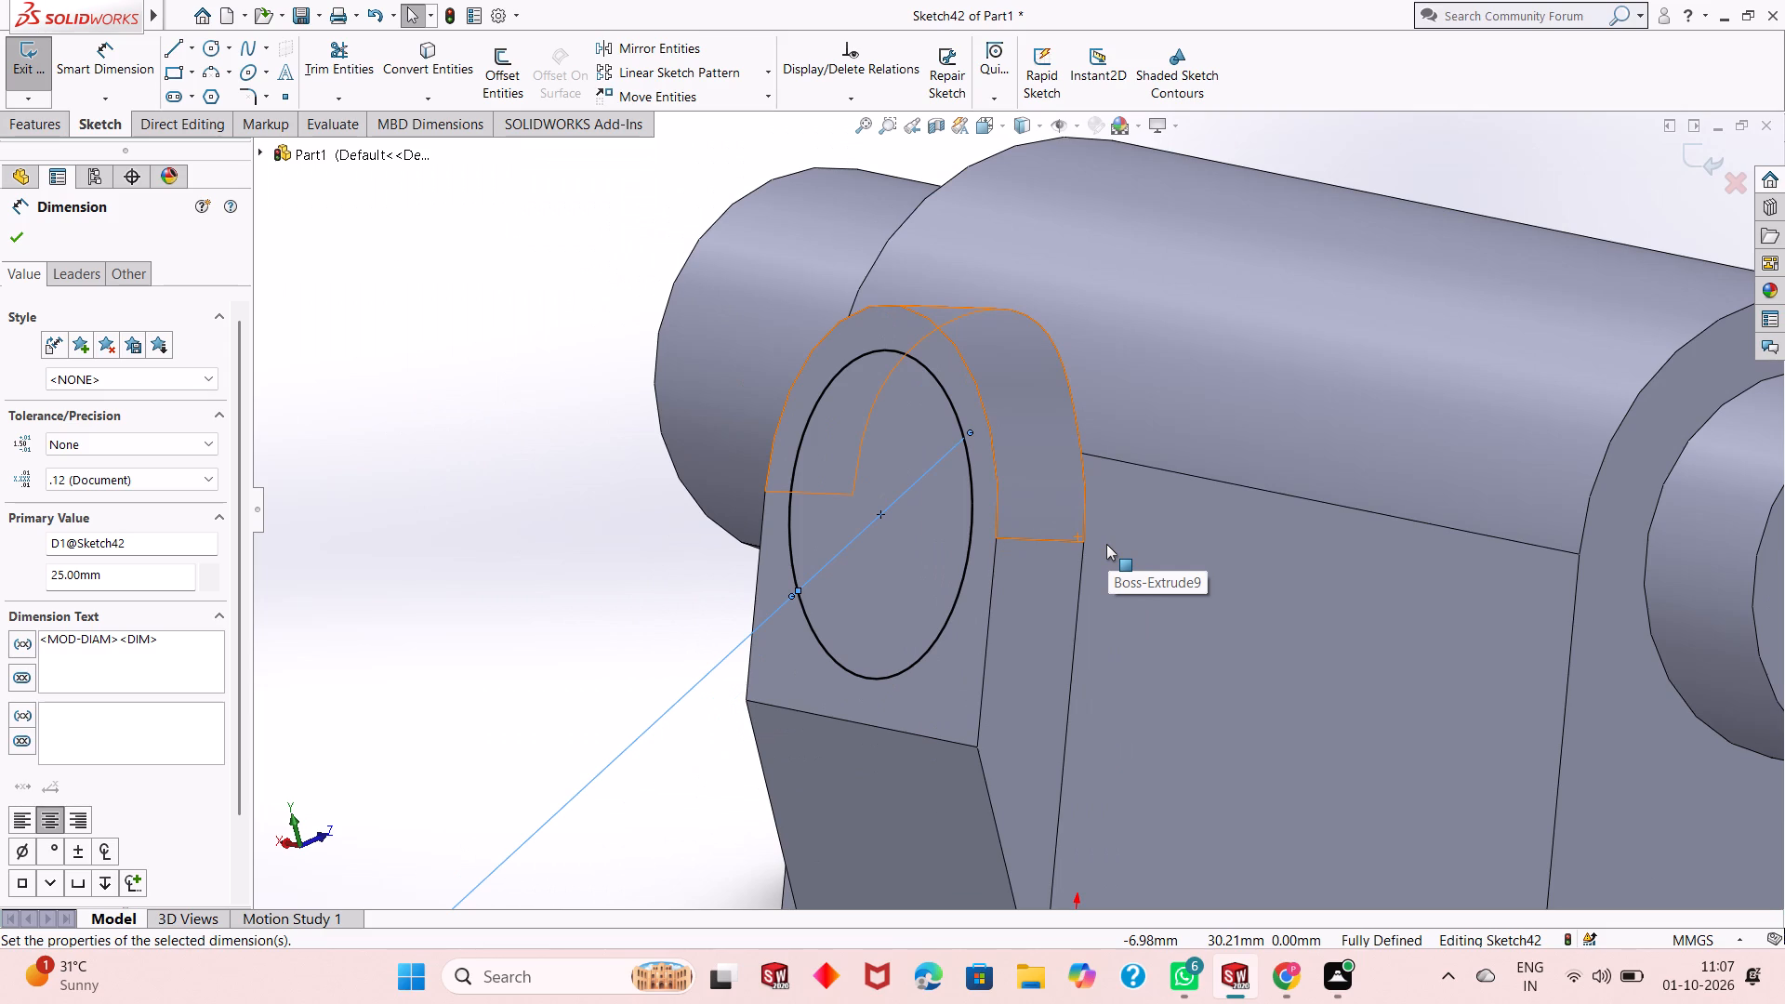
{"action": "scroll", "coordinate": [1077, 574], "scroll_direction": "down", "scroll_amount": 3}
{"action": "scroll", "coordinate": [1077, 574], "scroll_direction": "up", "scroll_amount": 7}
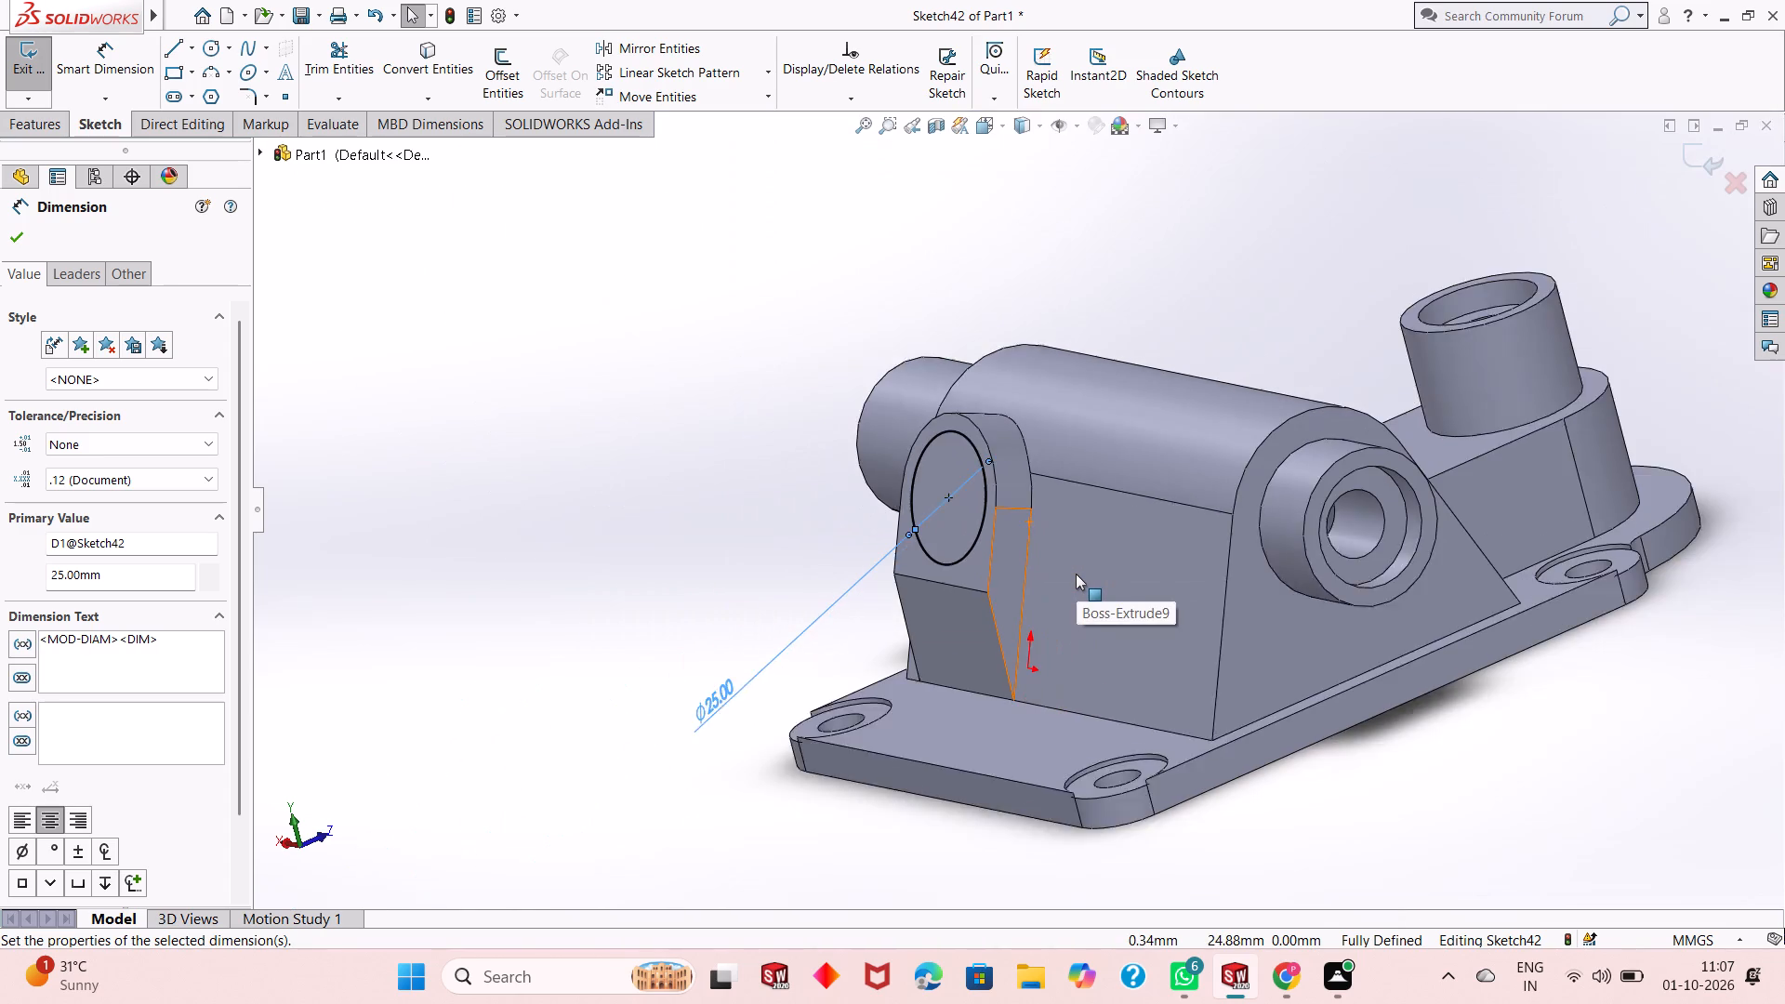
{"action": "scroll", "coordinate": [1076, 574], "scroll_direction": "up", "scroll_amount": 2}
{"action": "middle_click_drag", "start_coordinate": [564, 505], "coordinate": [651, 525]}
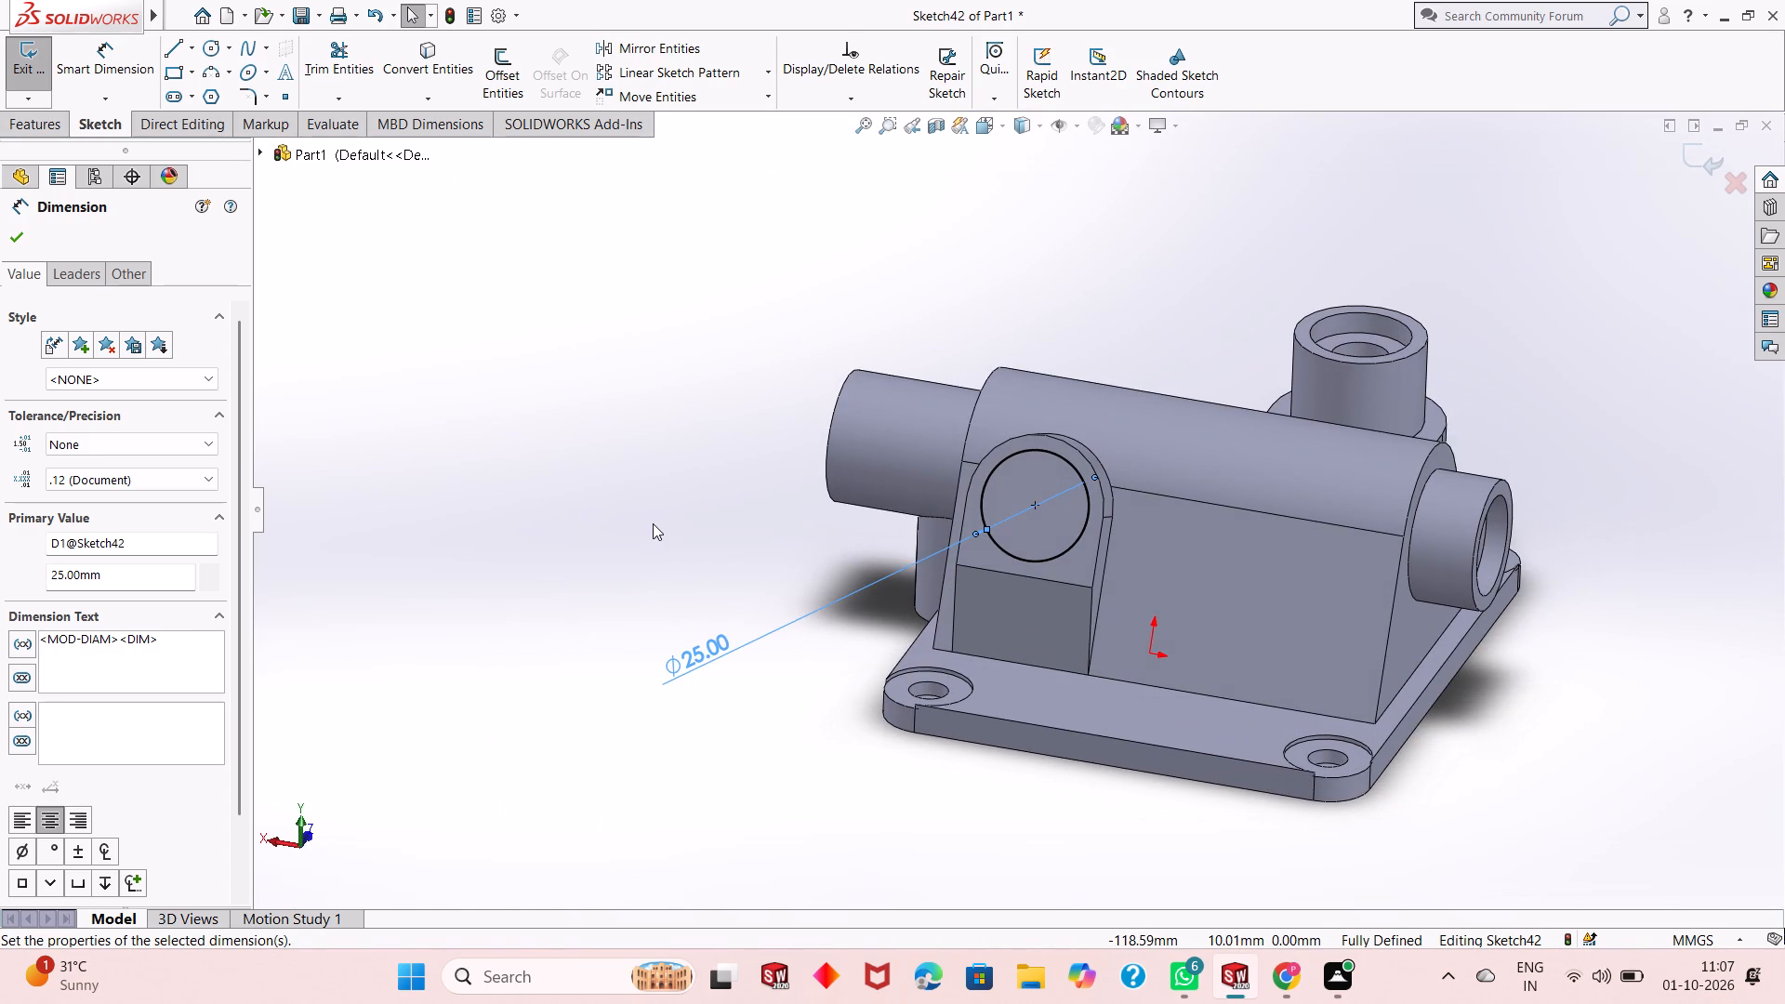
{"action": "scroll", "coordinate": [1039, 596], "scroll_direction": "down", "scroll_amount": 2}
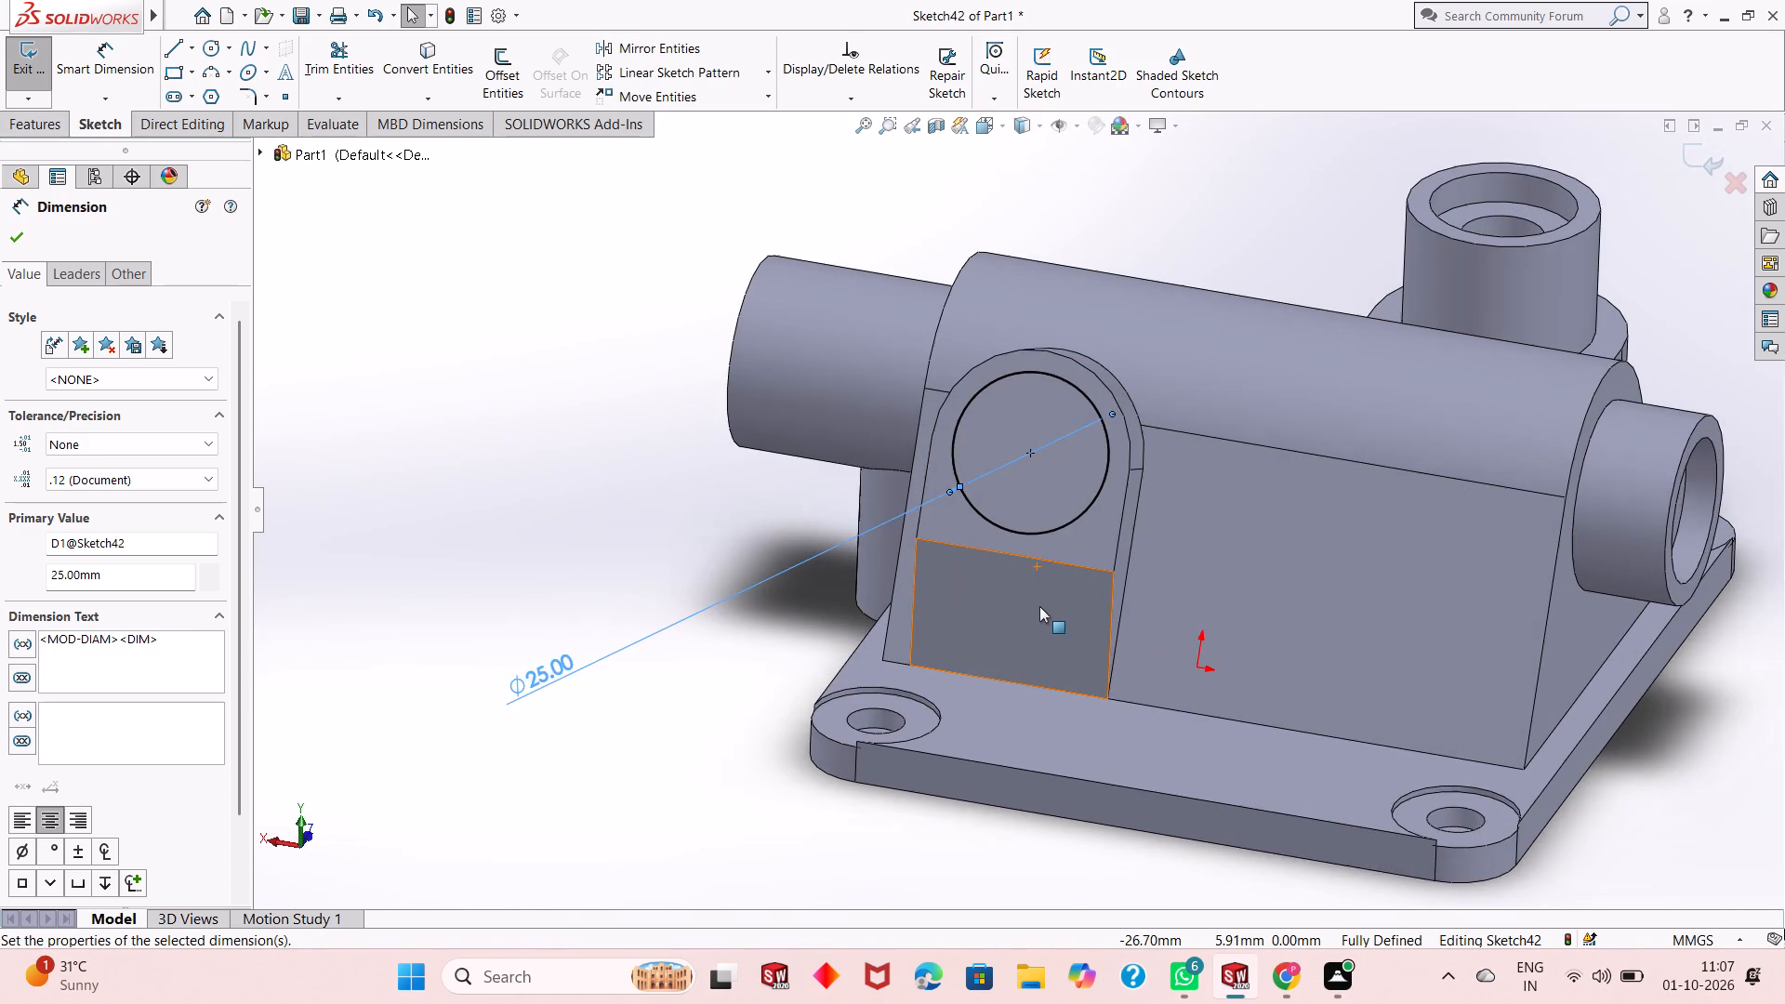
{"action": "scroll", "coordinate": [1039, 606], "scroll_direction": "down", "scroll_amount": 1}
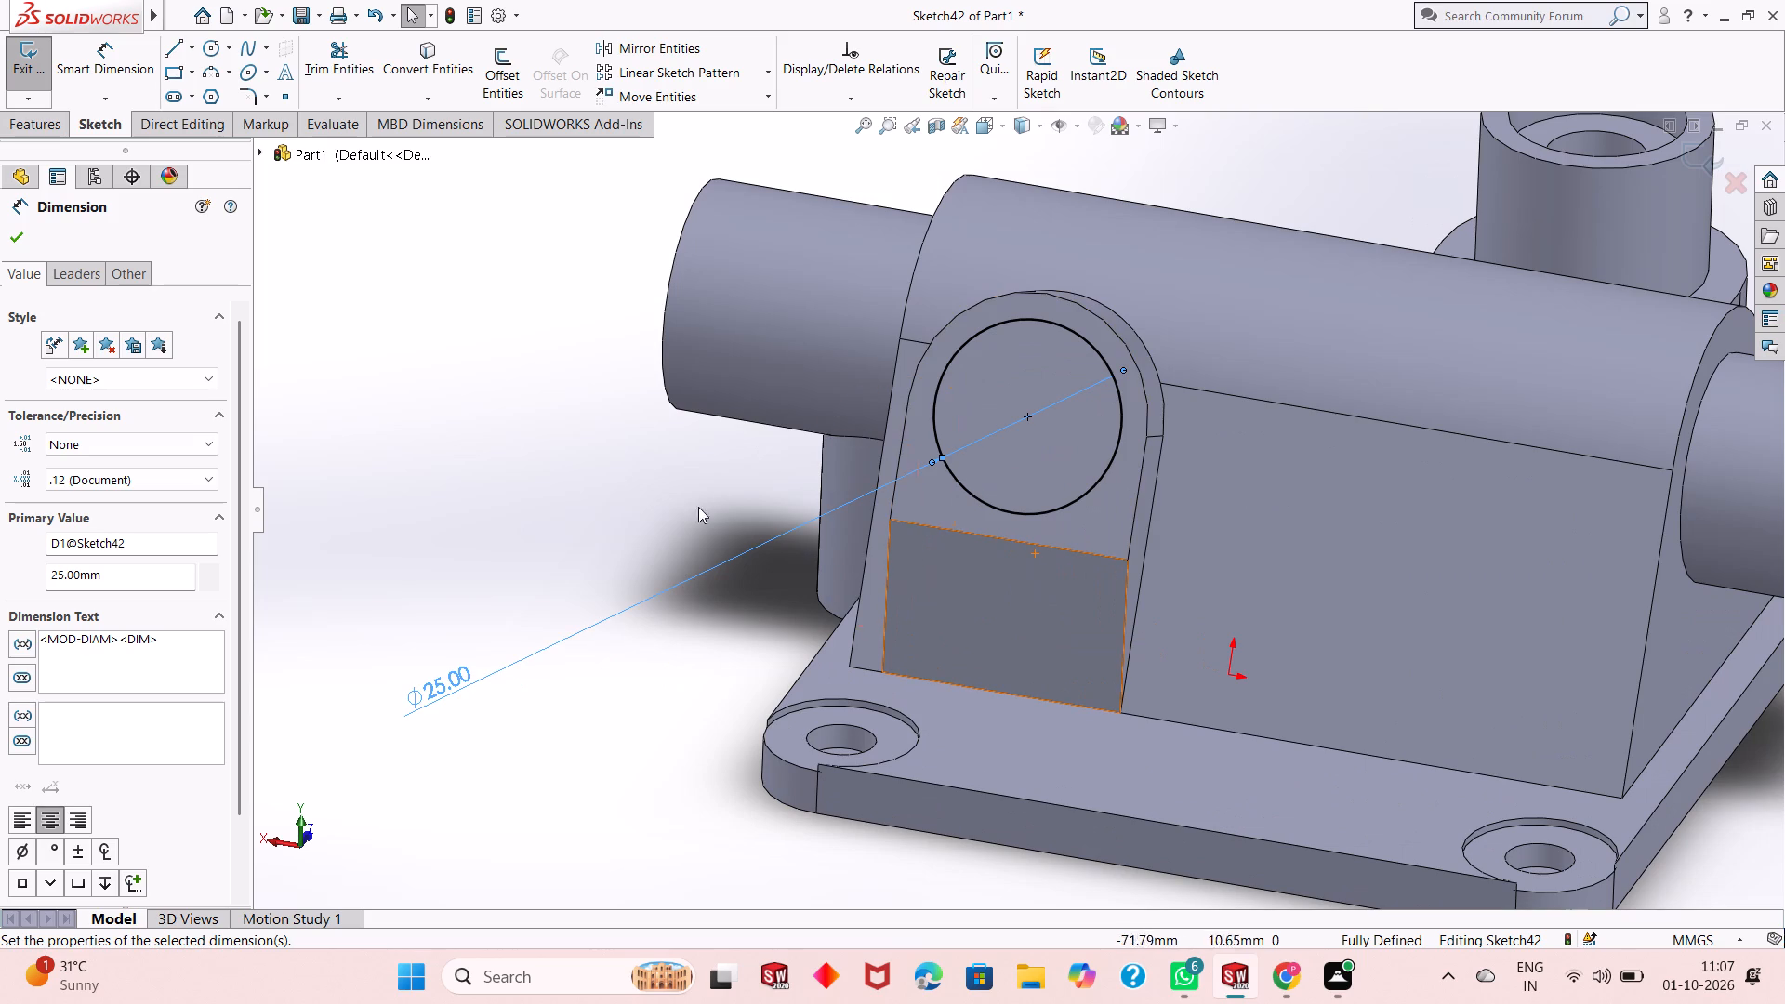
Set the boss circle's diameter to 20 mm.
{"action": "double_click", "coordinate": [466, 675]}
{"action": "type", "text": "20"}
{"action": "key", "text": "Return"}
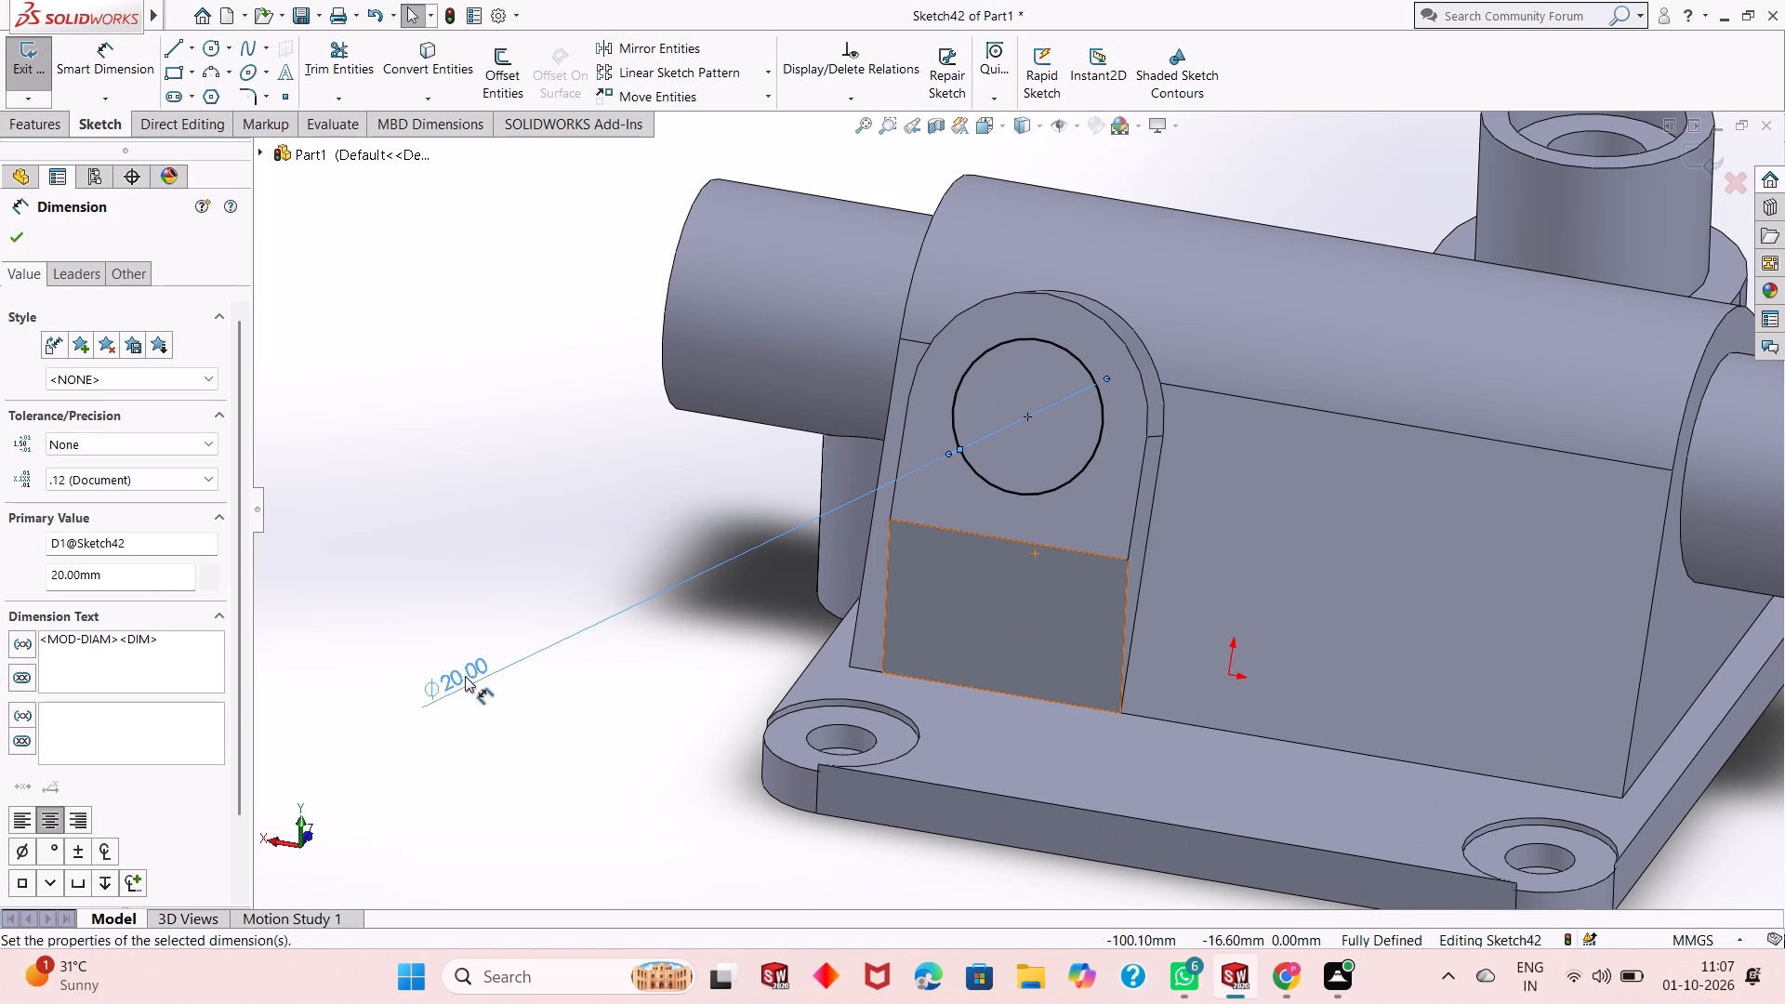
Set the boss circle's diameter to 22 mm.
{"action": "double_click", "coordinate": [465, 676]}
{"action": "type", "text": "22"}
{"action": "key", "text": "Return"}
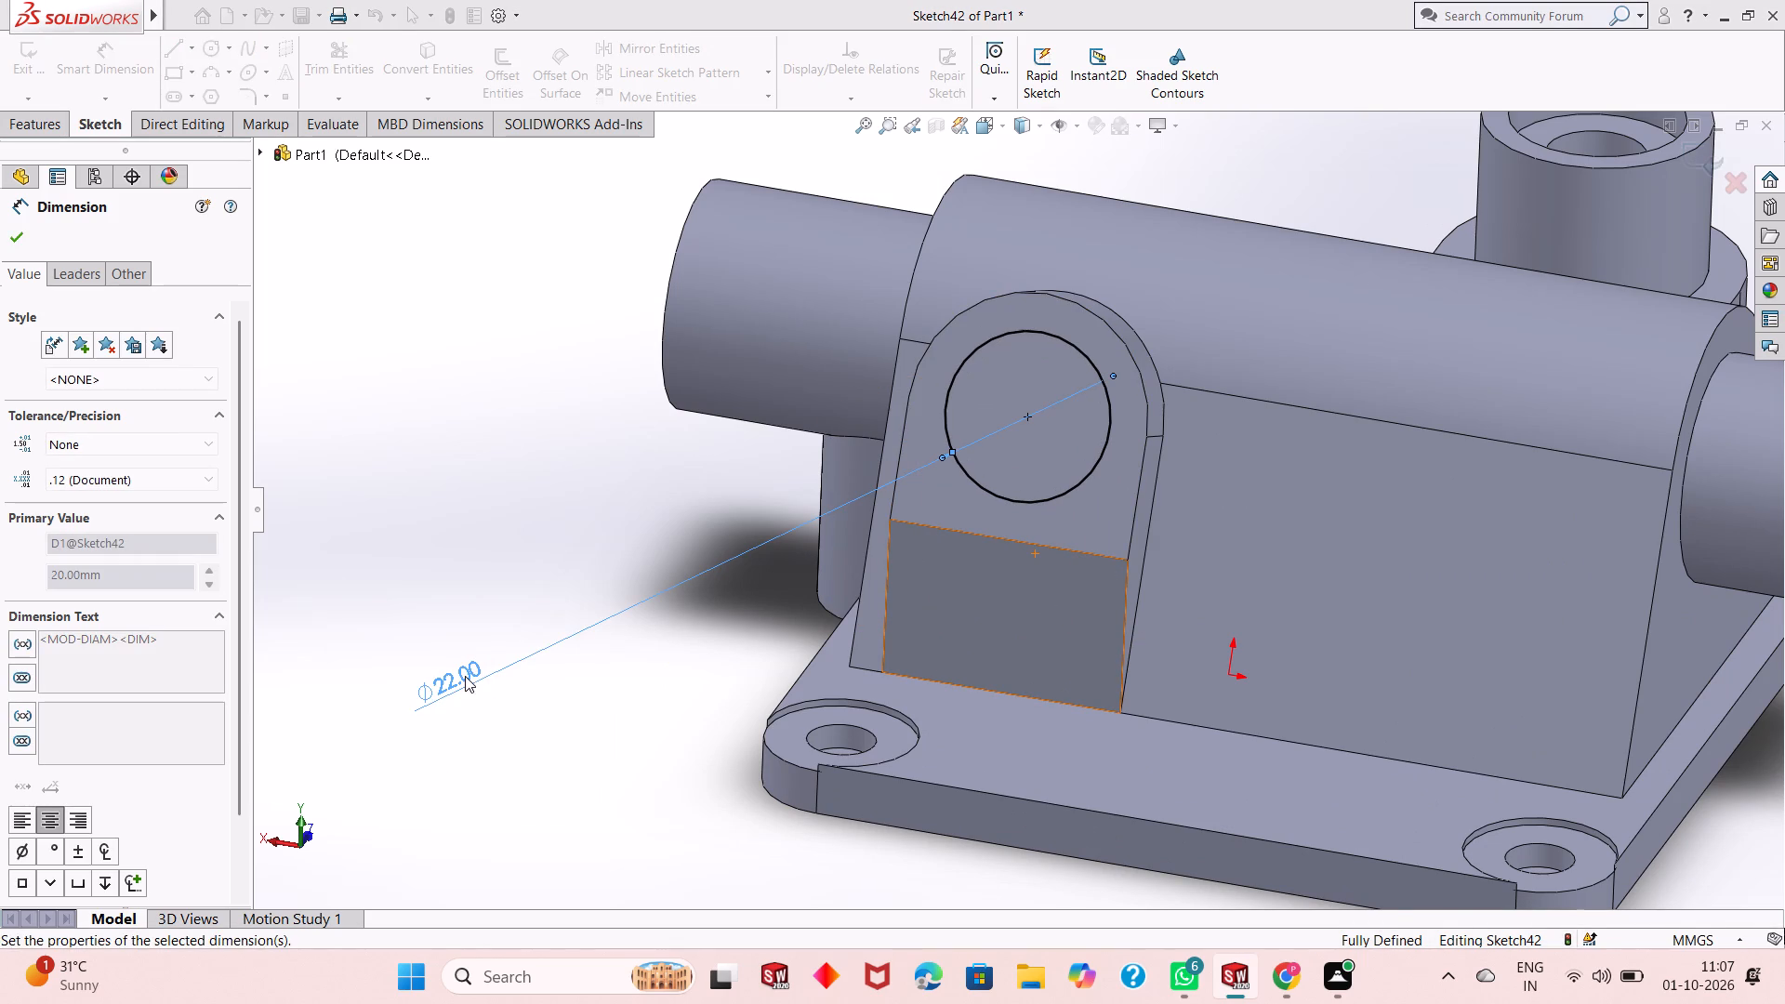
{"action": "scroll", "coordinate": [1025, 565], "scroll_direction": "down", "scroll_amount": 3}
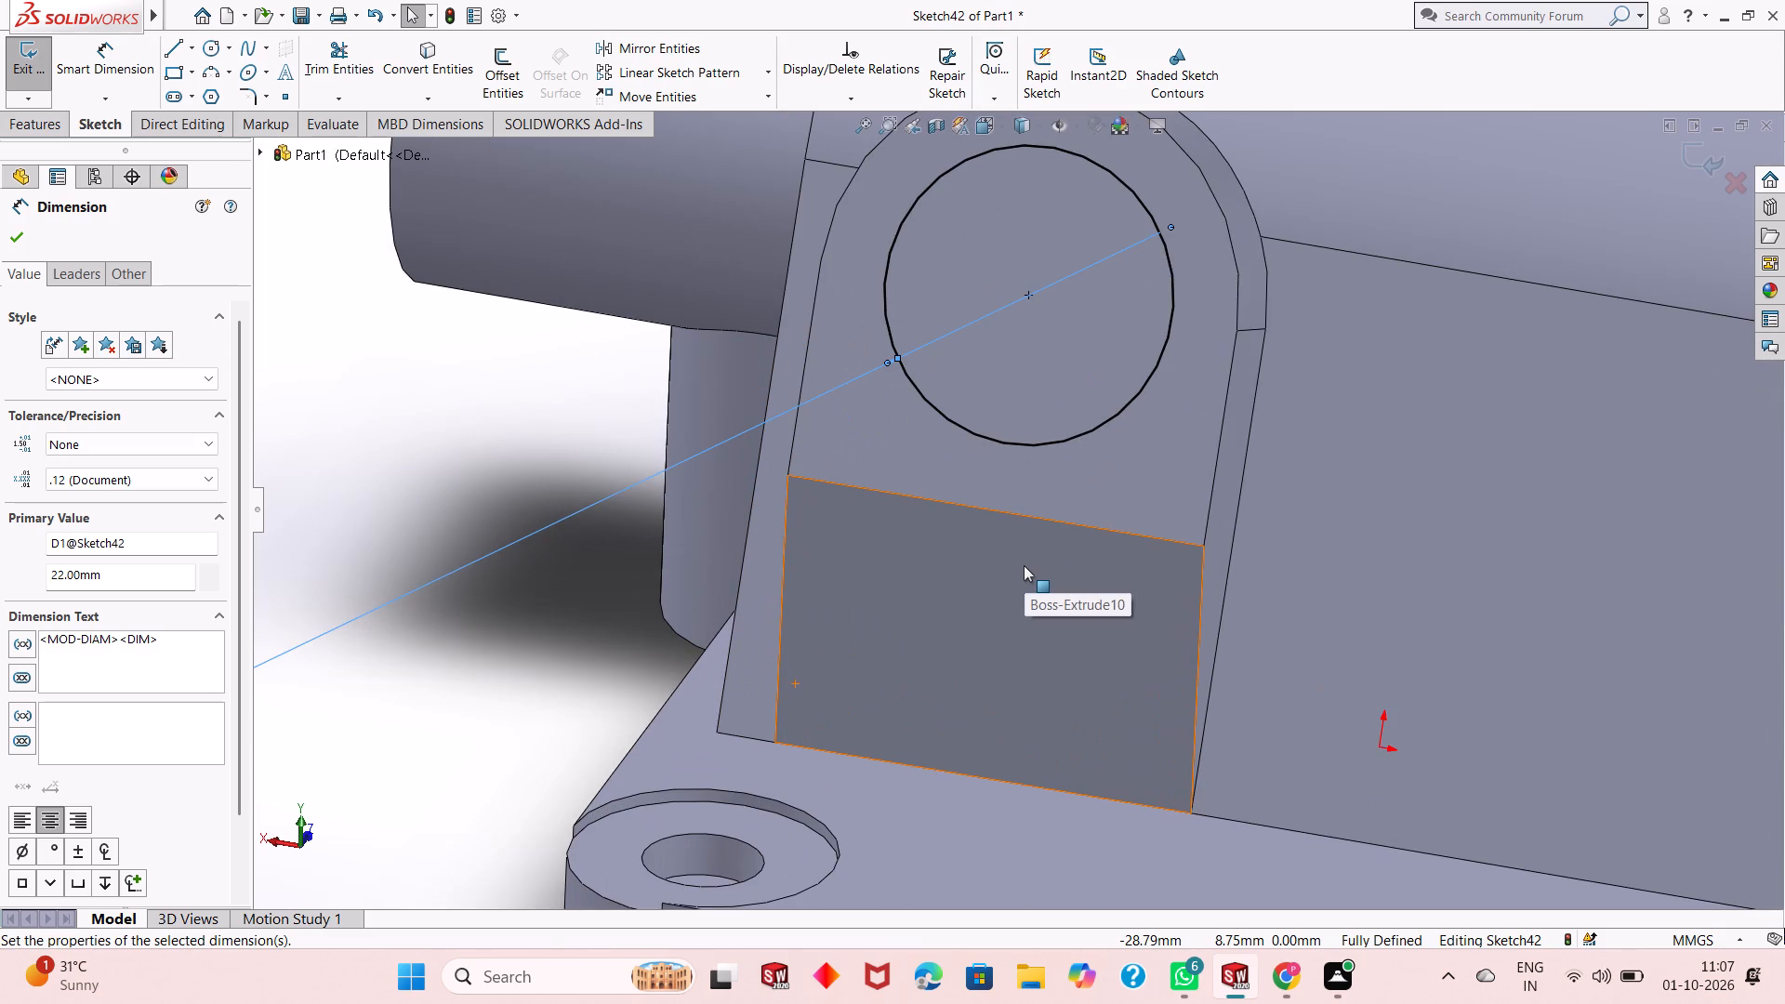
{"action": "scroll", "coordinate": [1023, 565], "scroll_direction": "up", "scroll_amount": 3}
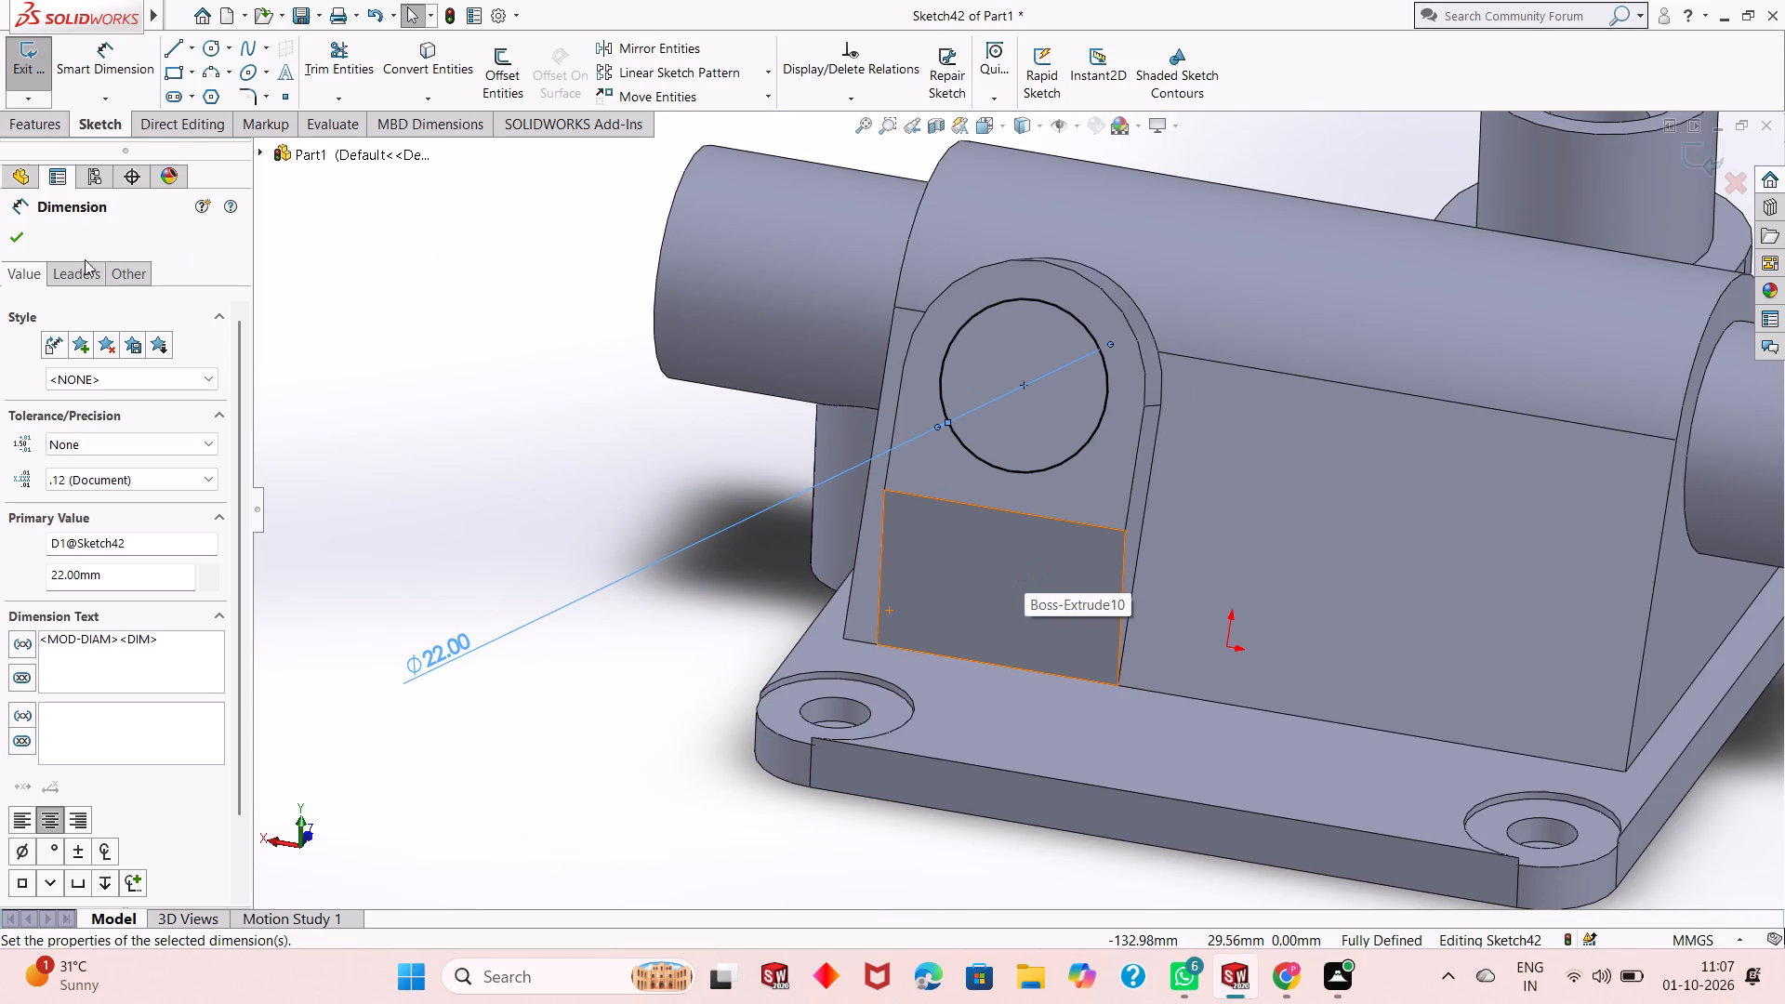
{"action": "left_click", "coordinate": [21, 235]}
Cut-extrude the 22 mm circle into the round-topped boss with the Up To Next end condition.
{"action": "left_click", "coordinate": [50, 121]}
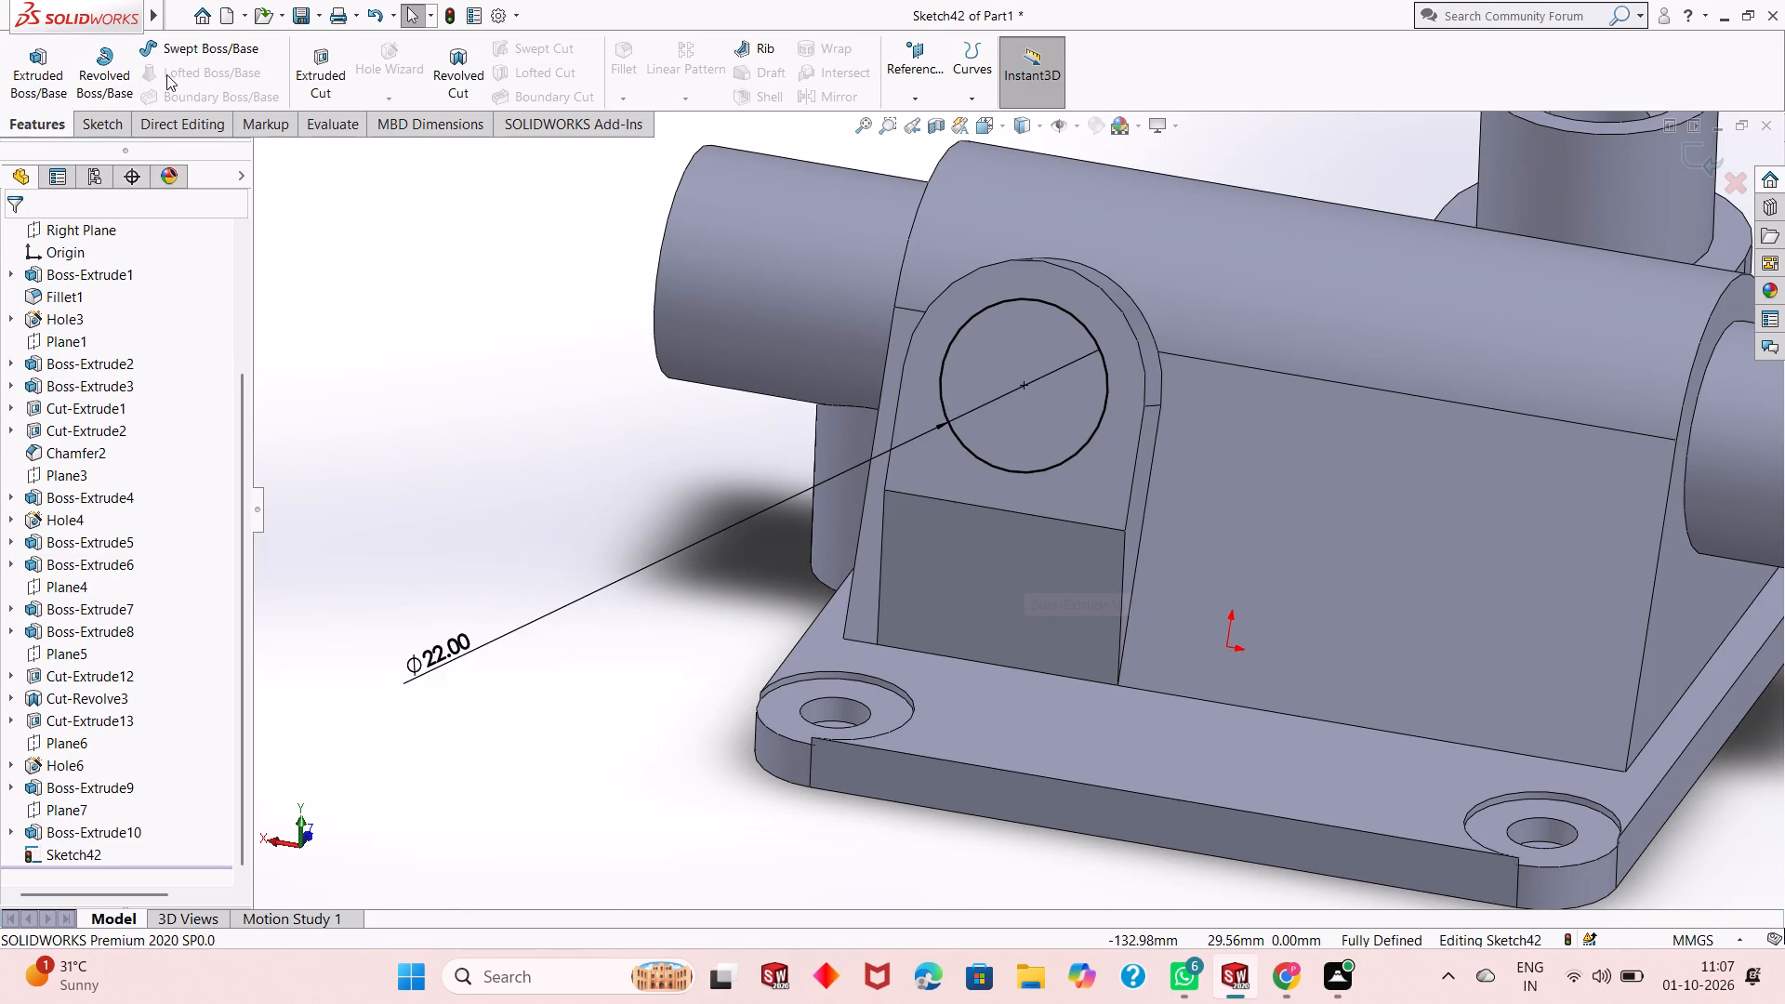
{"action": "left_click", "coordinate": [325, 65]}
{"action": "middle_click_drag", "start_coordinate": [506, 506], "coordinate": [458, 516]}
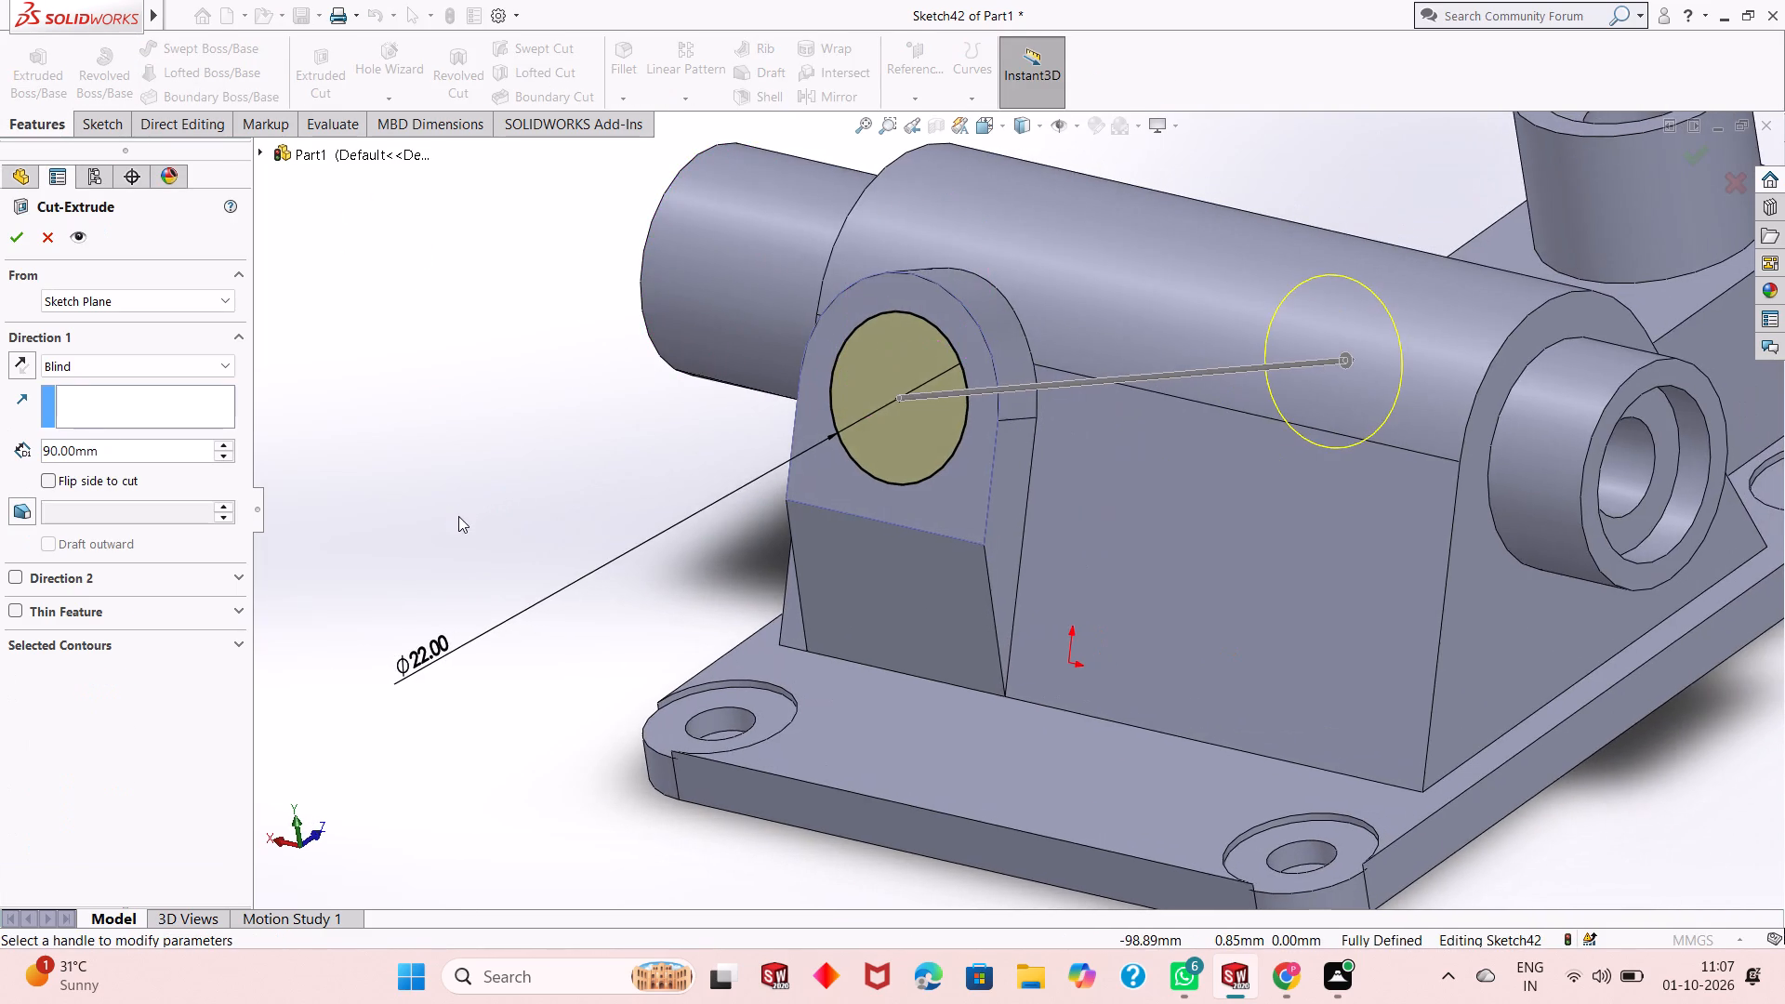
{"action": "middle_click_drag", "start_coordinate": [458, 516], "coordinate": [440, 545]}
{"action": "left_click", "coordinate": [191, 363]}
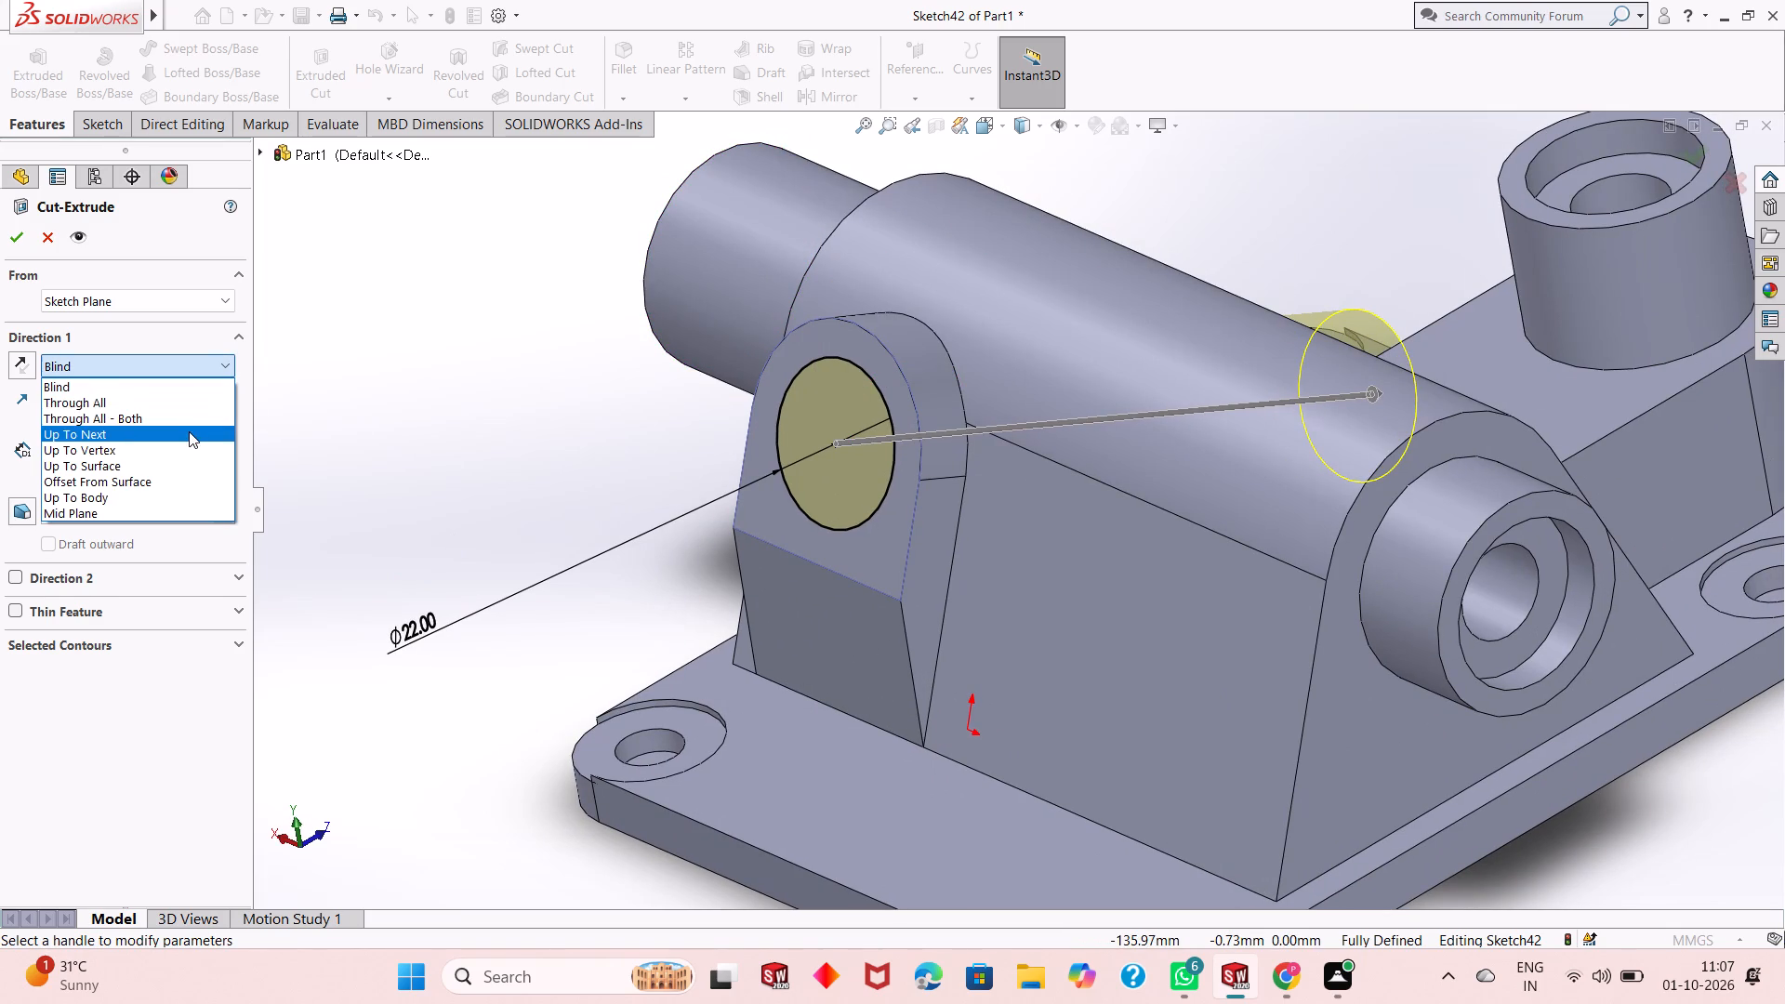
{"action": "left_click", "coordinate": [189, 433]}
{"action": "middle_click_drag", "start_coordinate": [471, 474], "coordinate": [349, 549]}
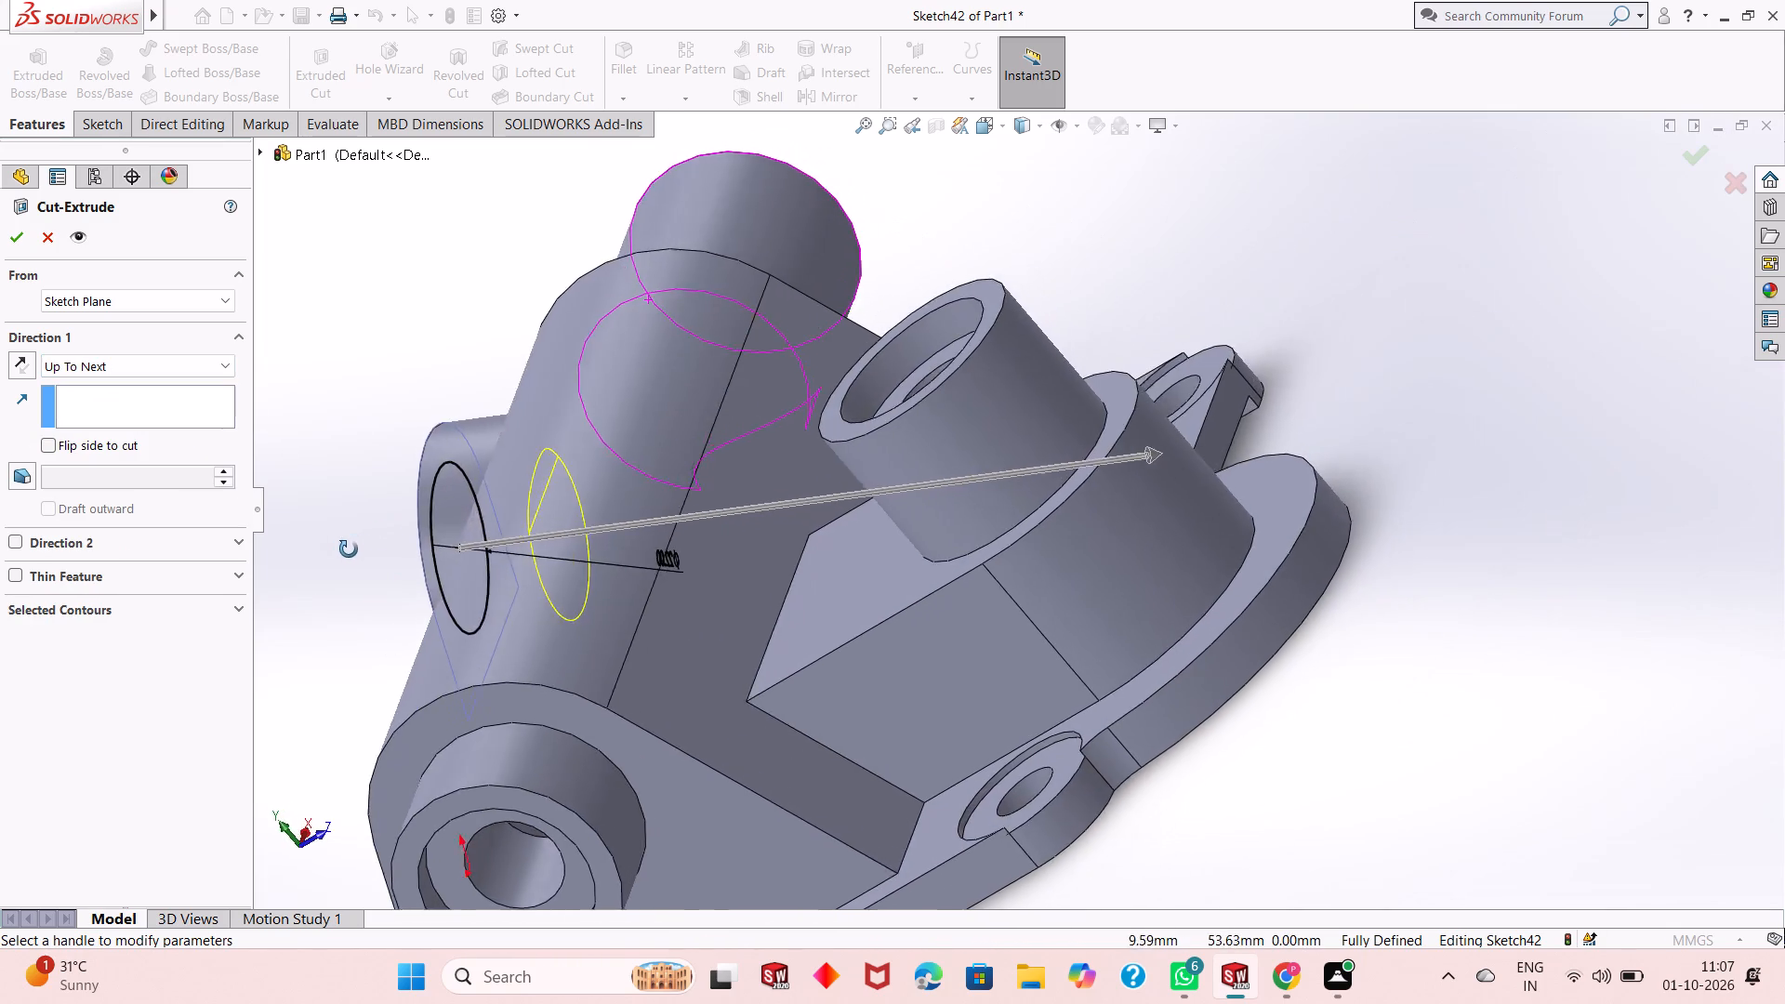
{"action": "middle_click_drag", "start_coordinate": [349, 549], "coordinate": [454, 501]}
{"action": "double_click", "coordinate": [23, 252]}
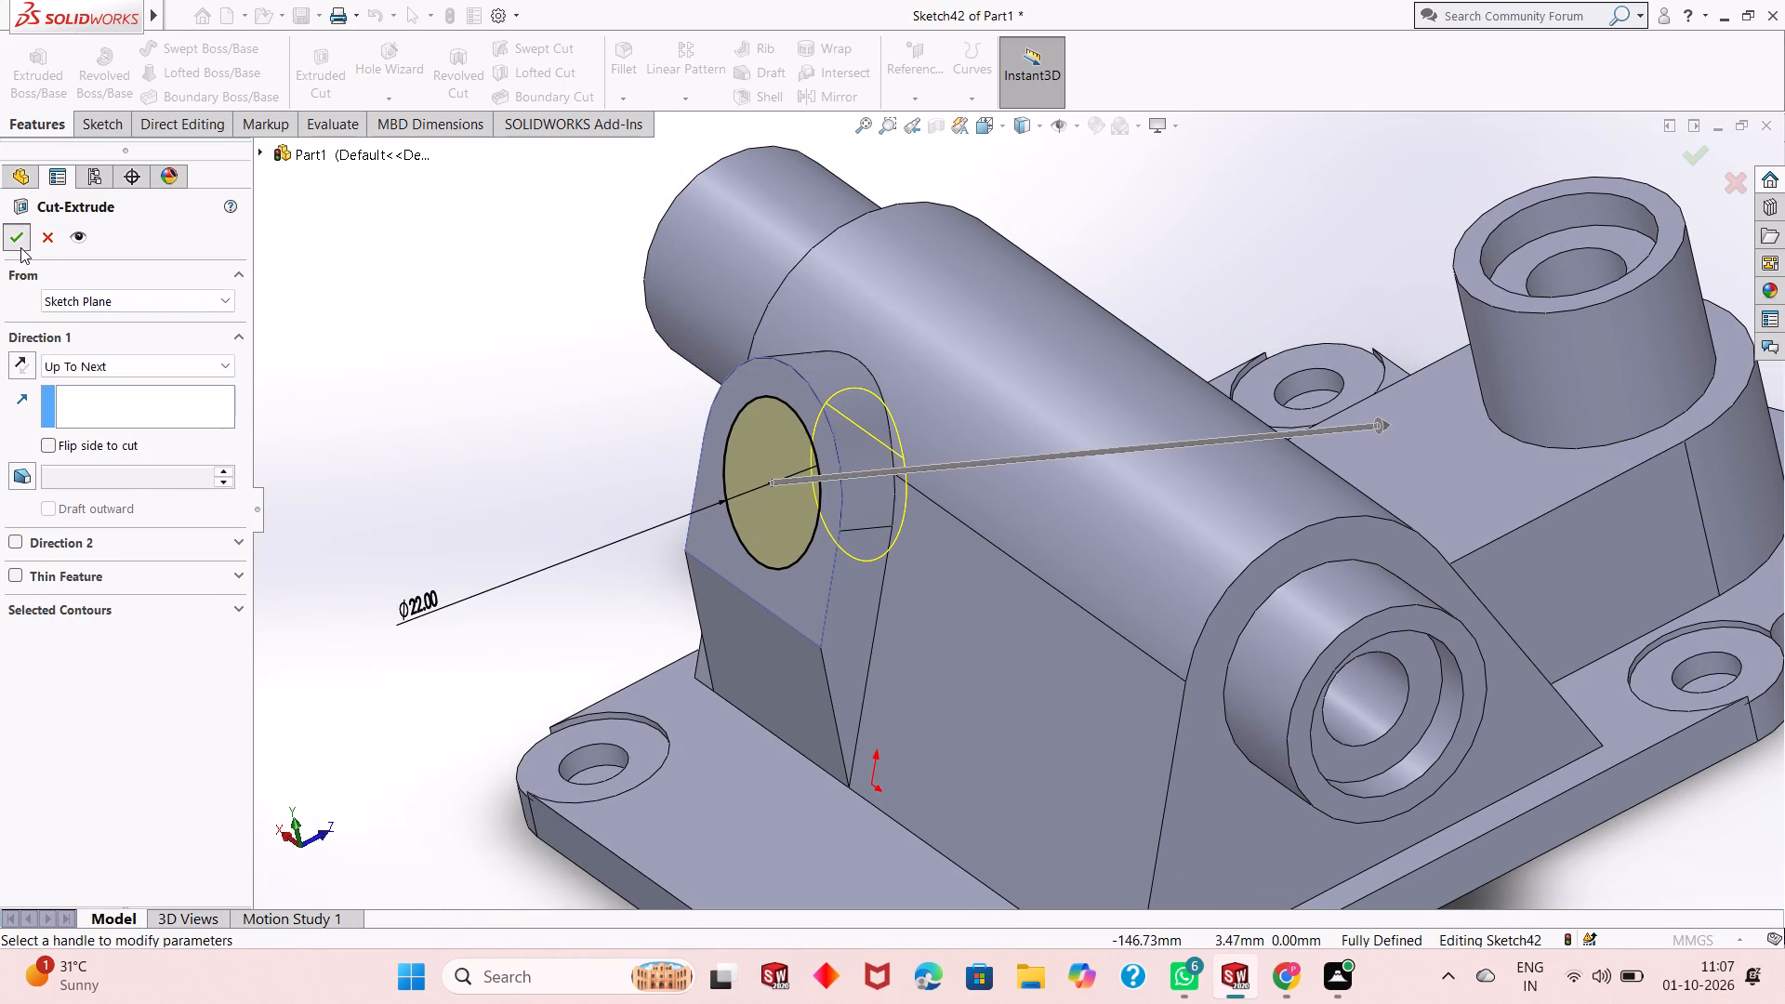
Chamfer the outer circular edge of the 22 mm boss hole by 1.5 mm at 45 degrees.
{"action": "middle_click_drag", "start_coordinate": [433, 427], "coordinate": [543, 384]}
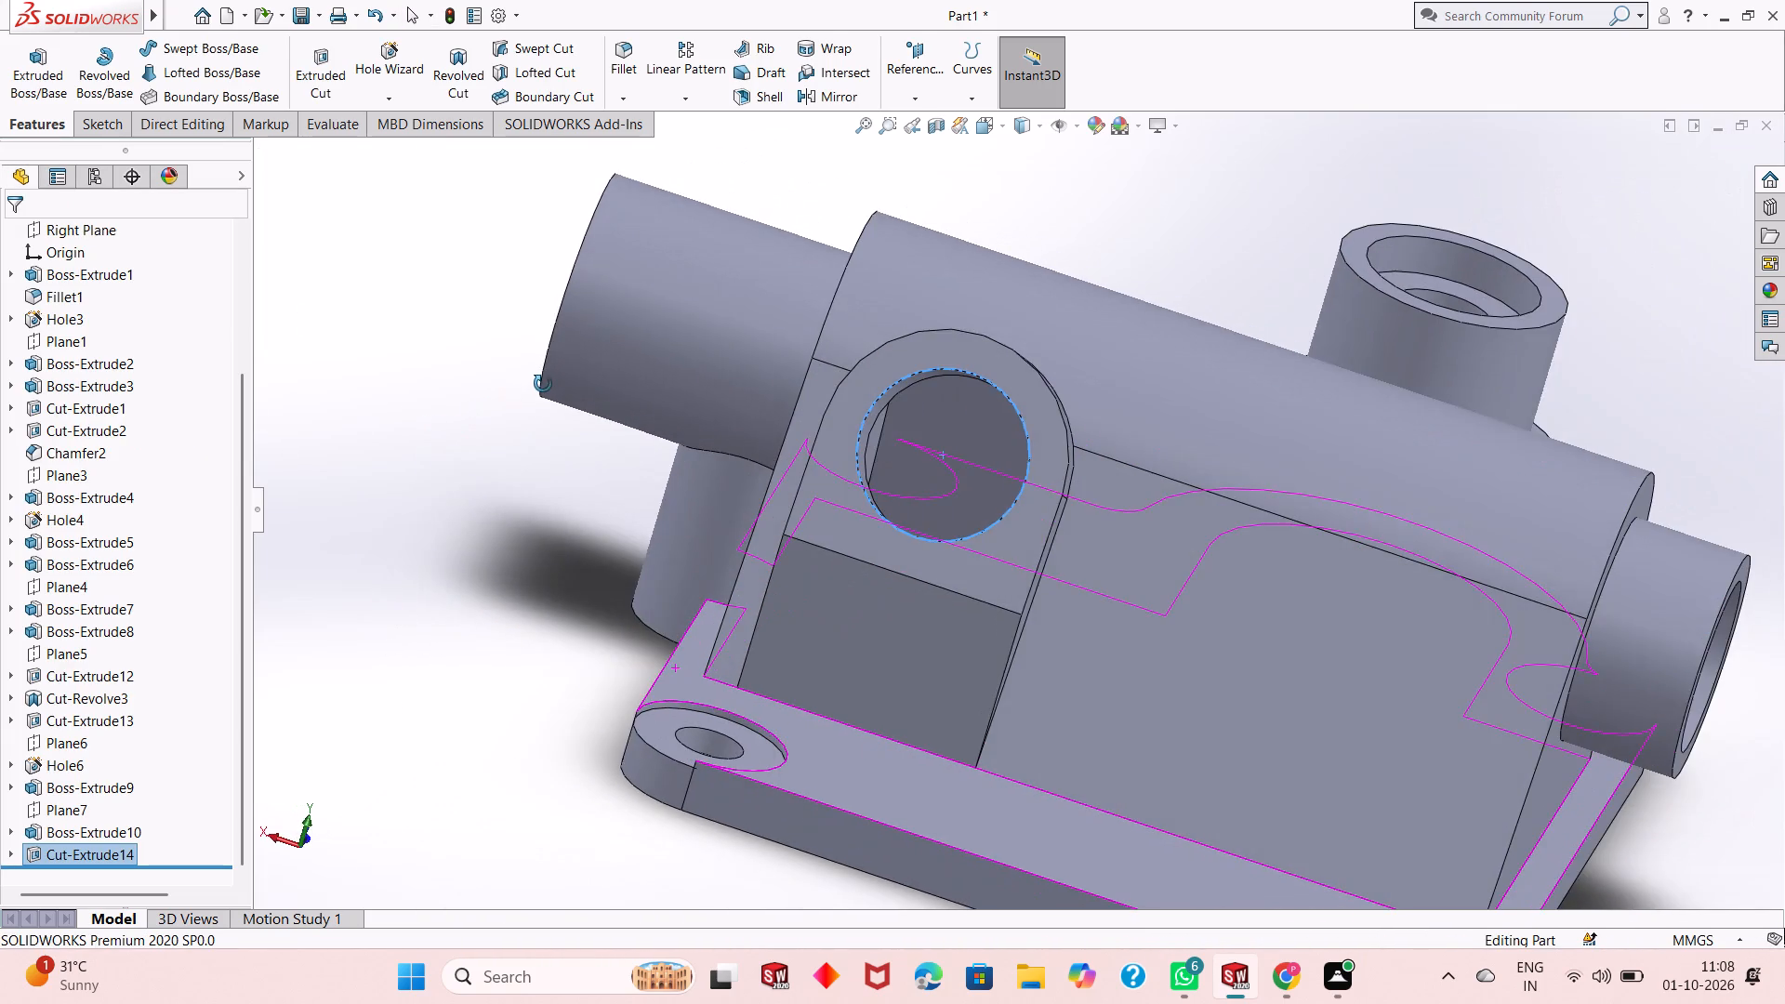
{"action": "middle_click_drag", "start_coordinate": [543, 384], "coordinate": [484, 395]}
{"action": "middle_click", "coordinate": [474, 413]}
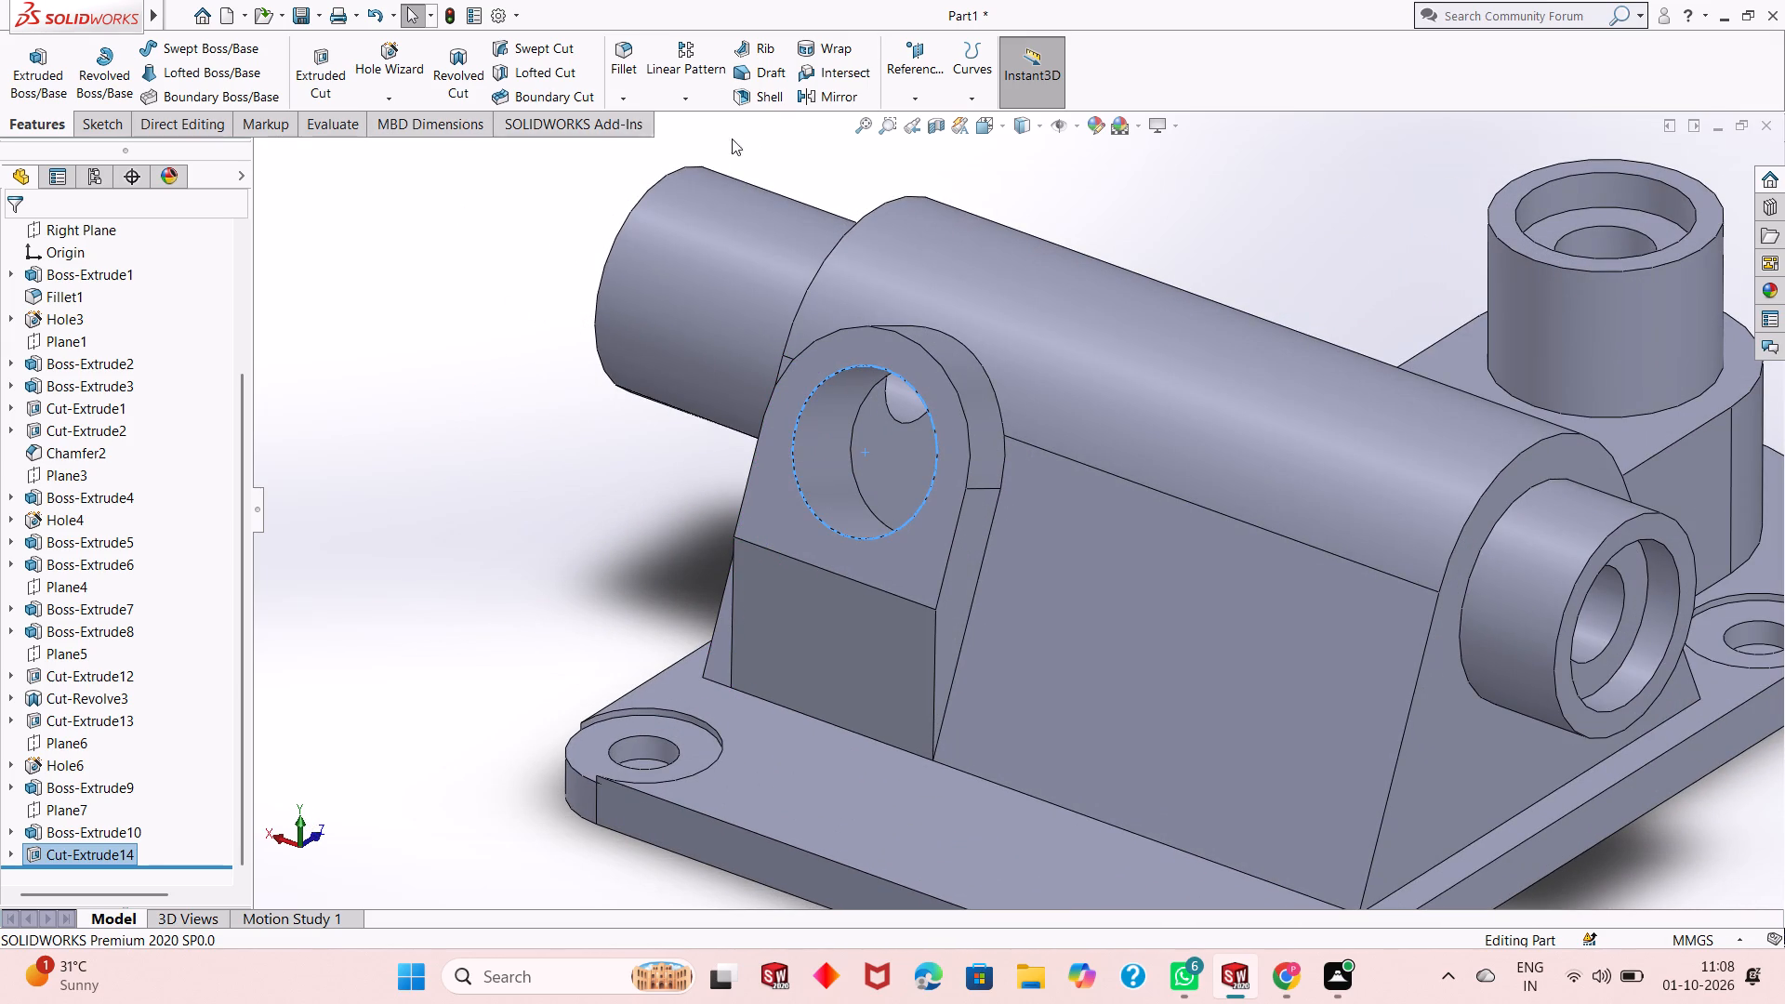
{"action": "left_click", "coordinate": [627, 96]}
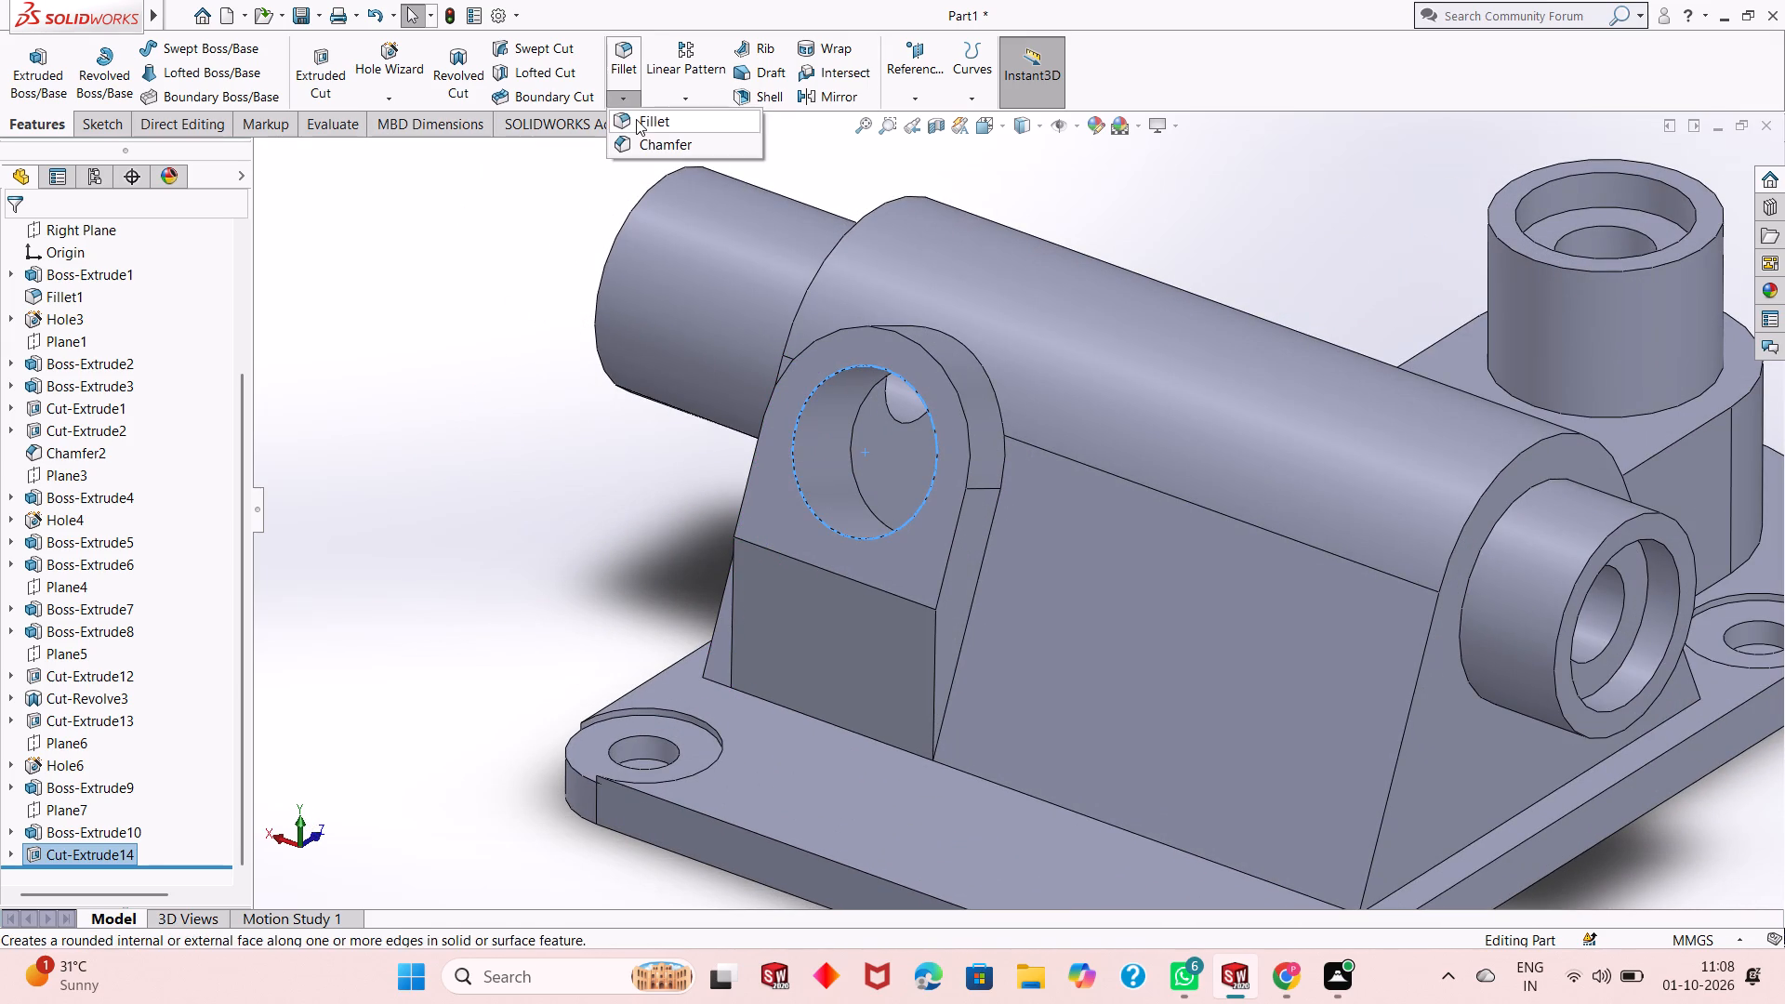
{"action": "left_click", "coordinate": [637, 142]}
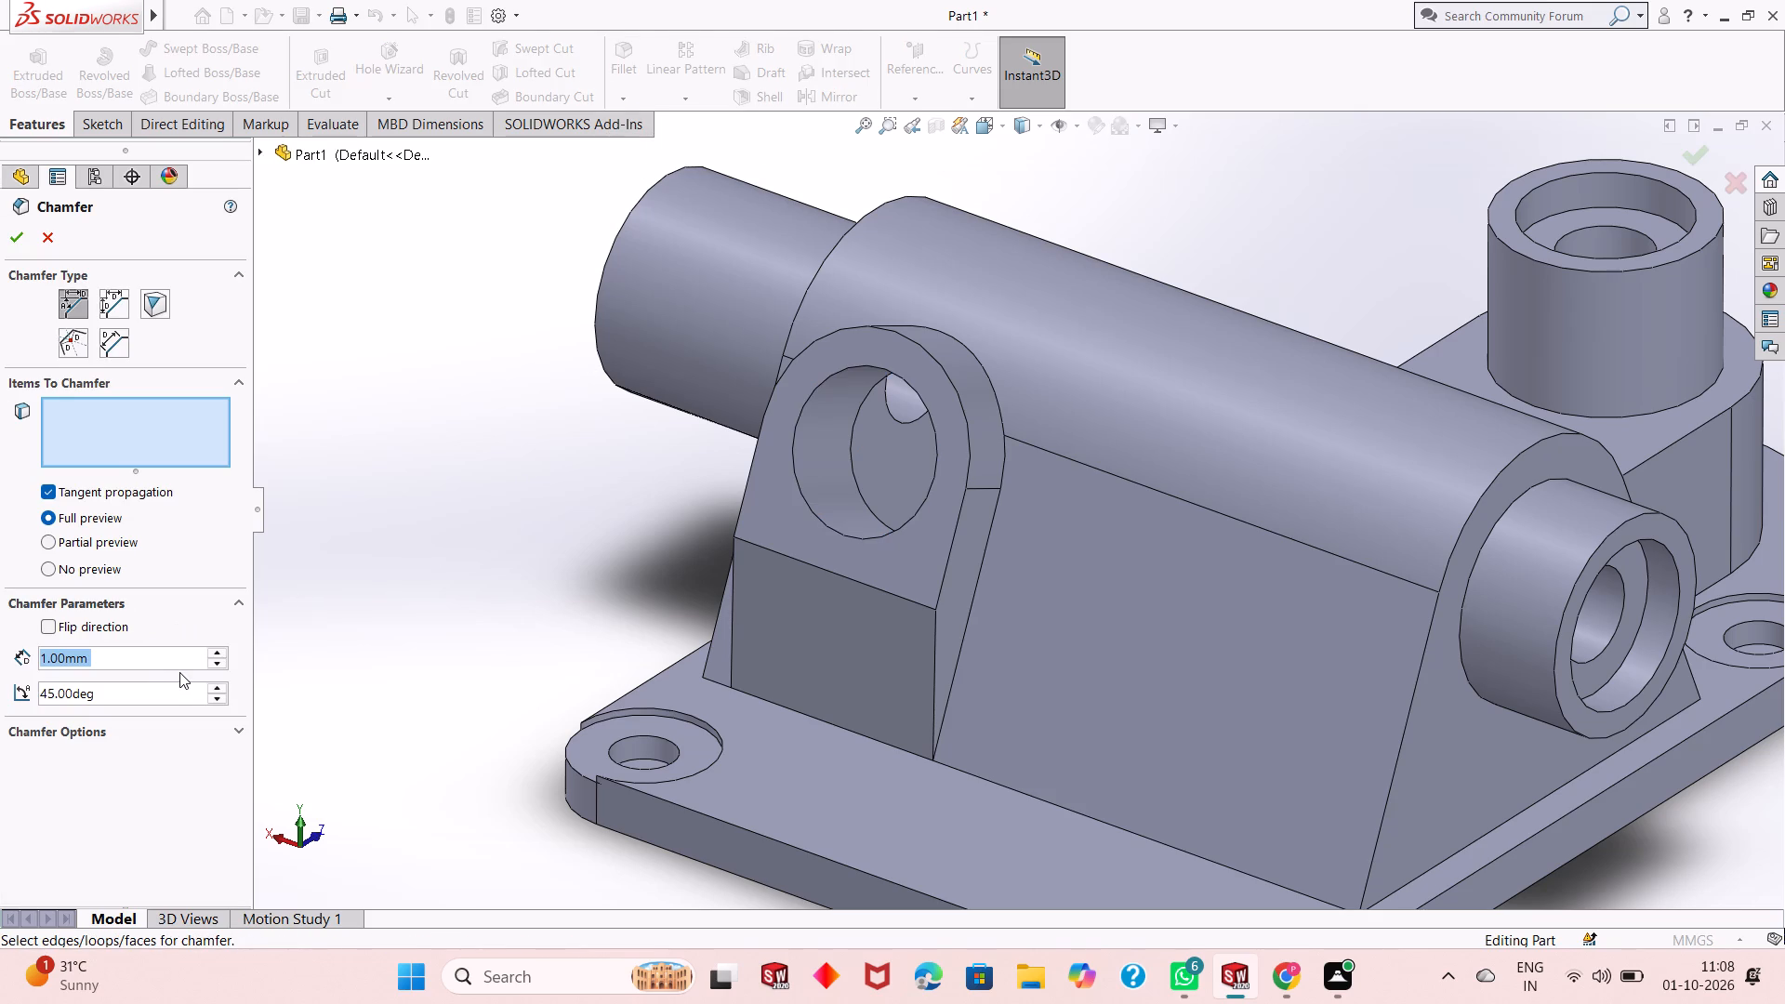
{"action": "type", "text": "1.5"}
{"action": "key", "text": "Return"}
{"action": "scroll", "coordinate": [780, 477], "scroll_direction": "down", "scroll_amount": 3}
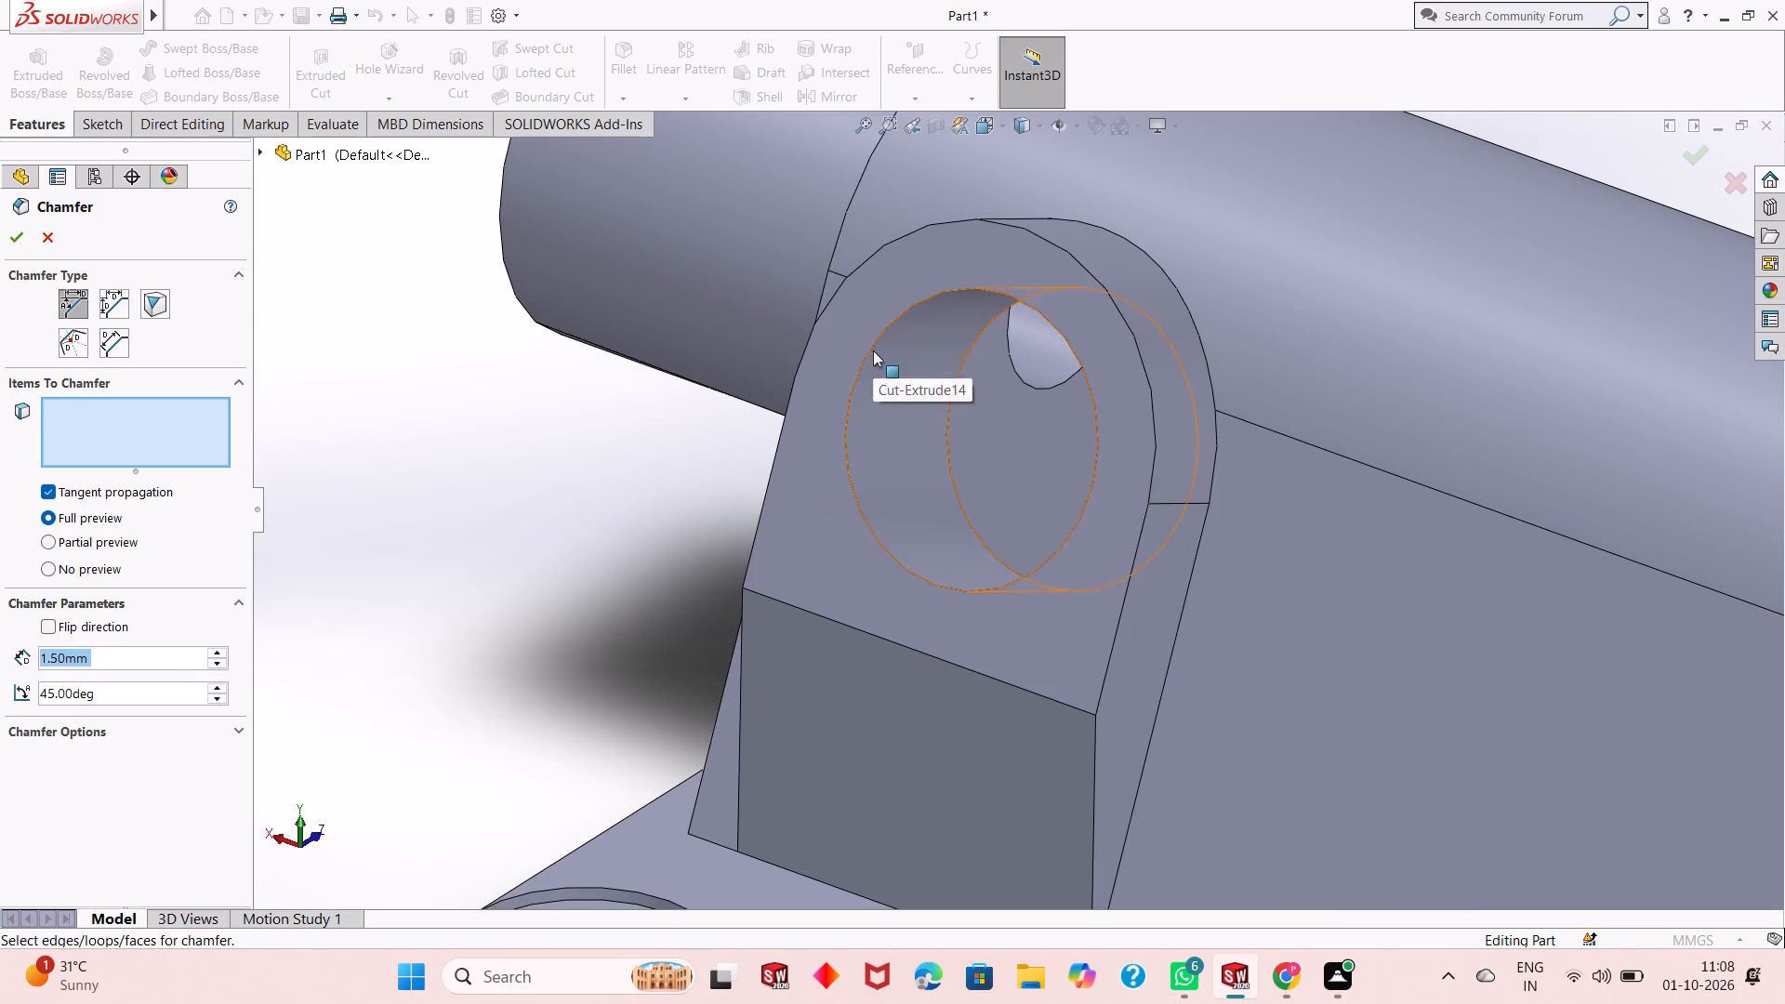
{"action": "left_click", "coordinate": [873, 350]}
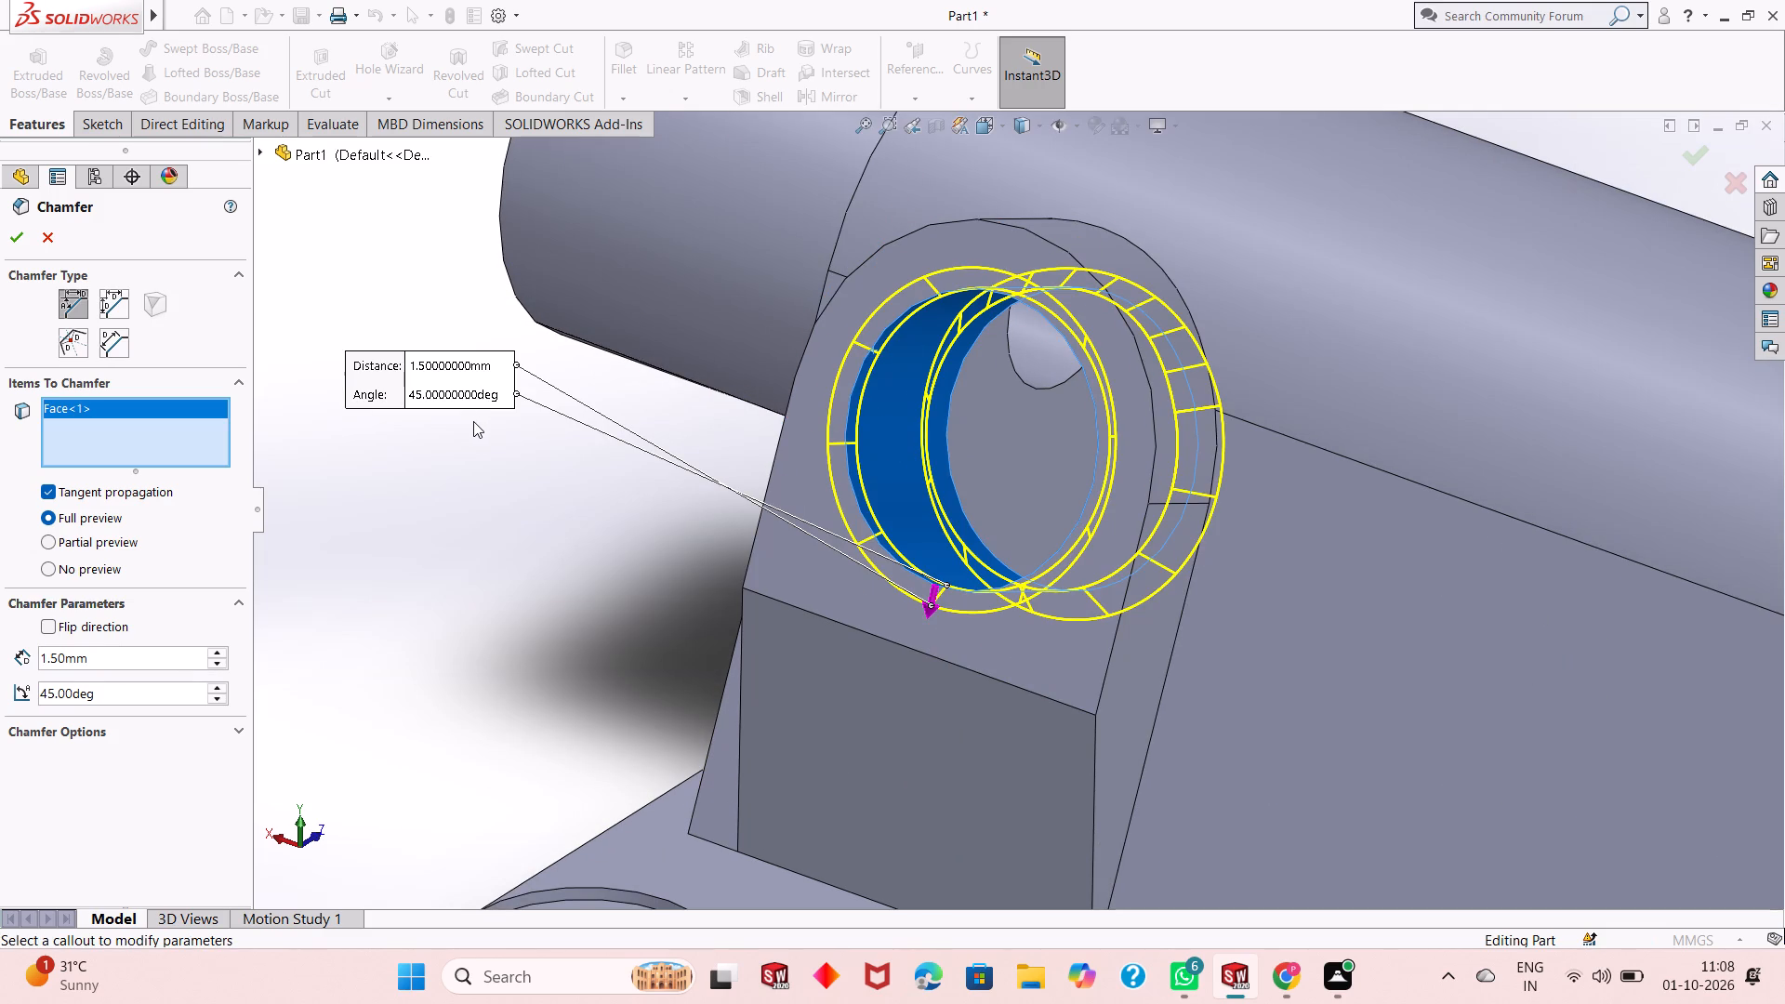
{"action": "right_click", "coordinate": [78, 414]}
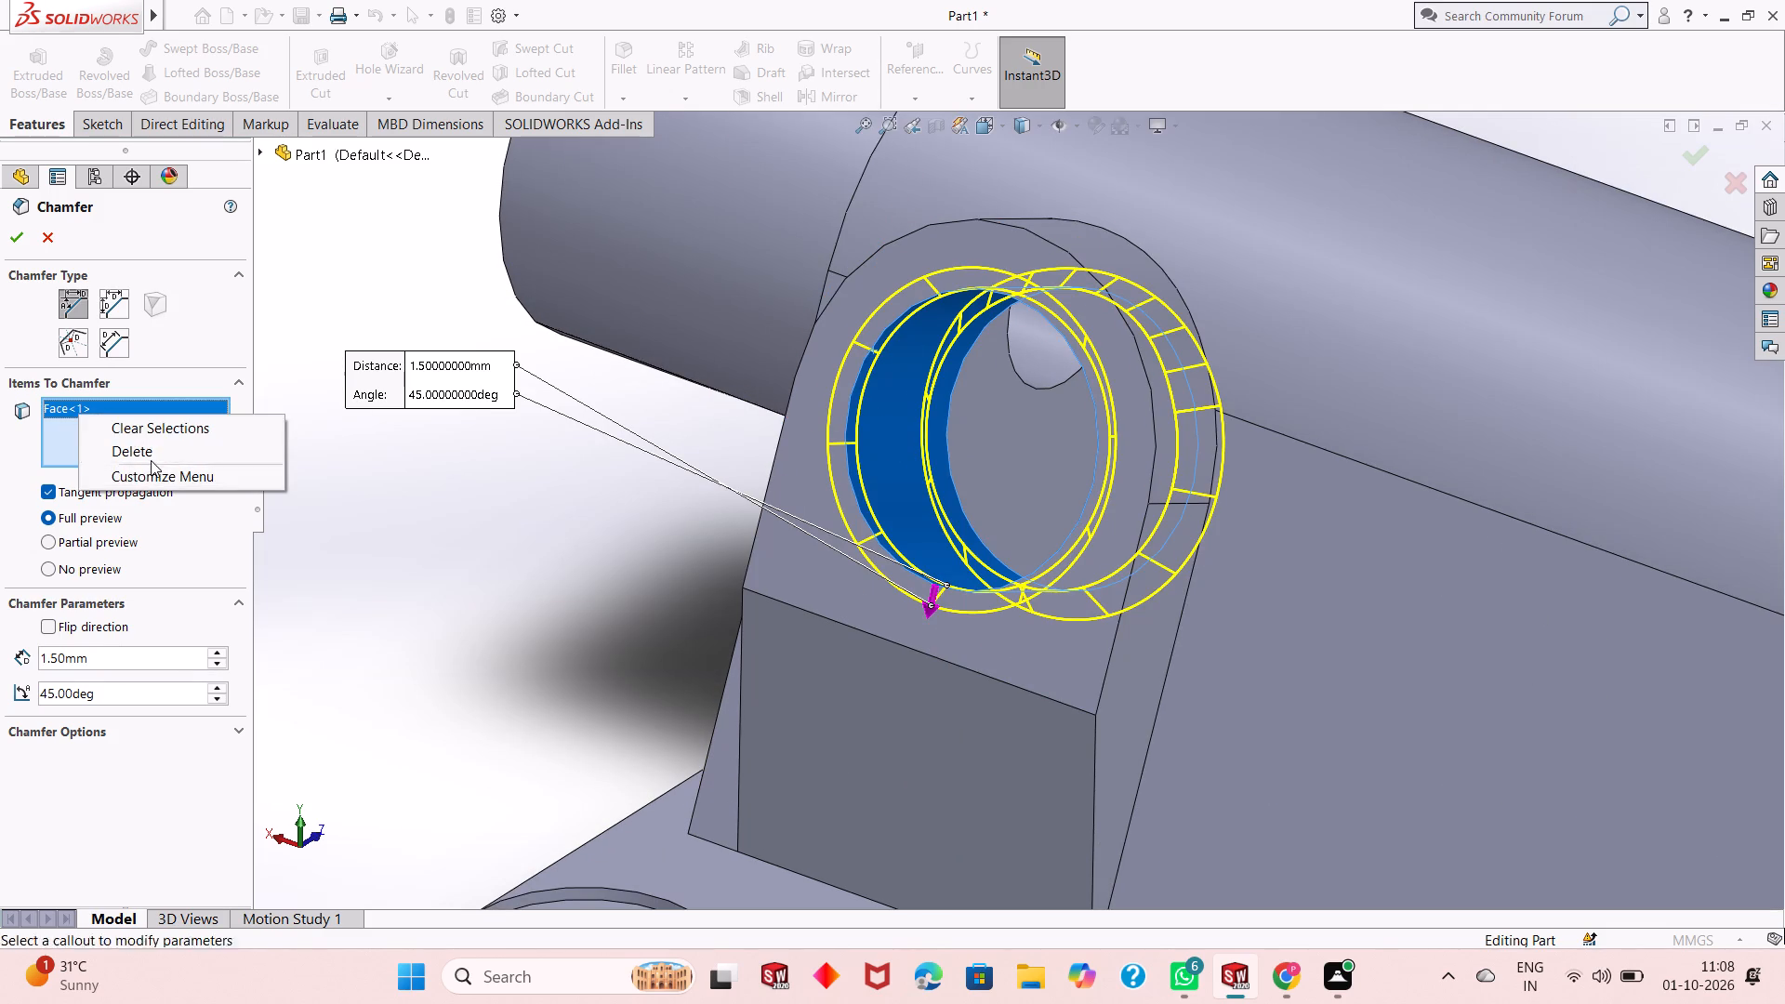
{"action": "left_click", "coordinate": [152, 456]}
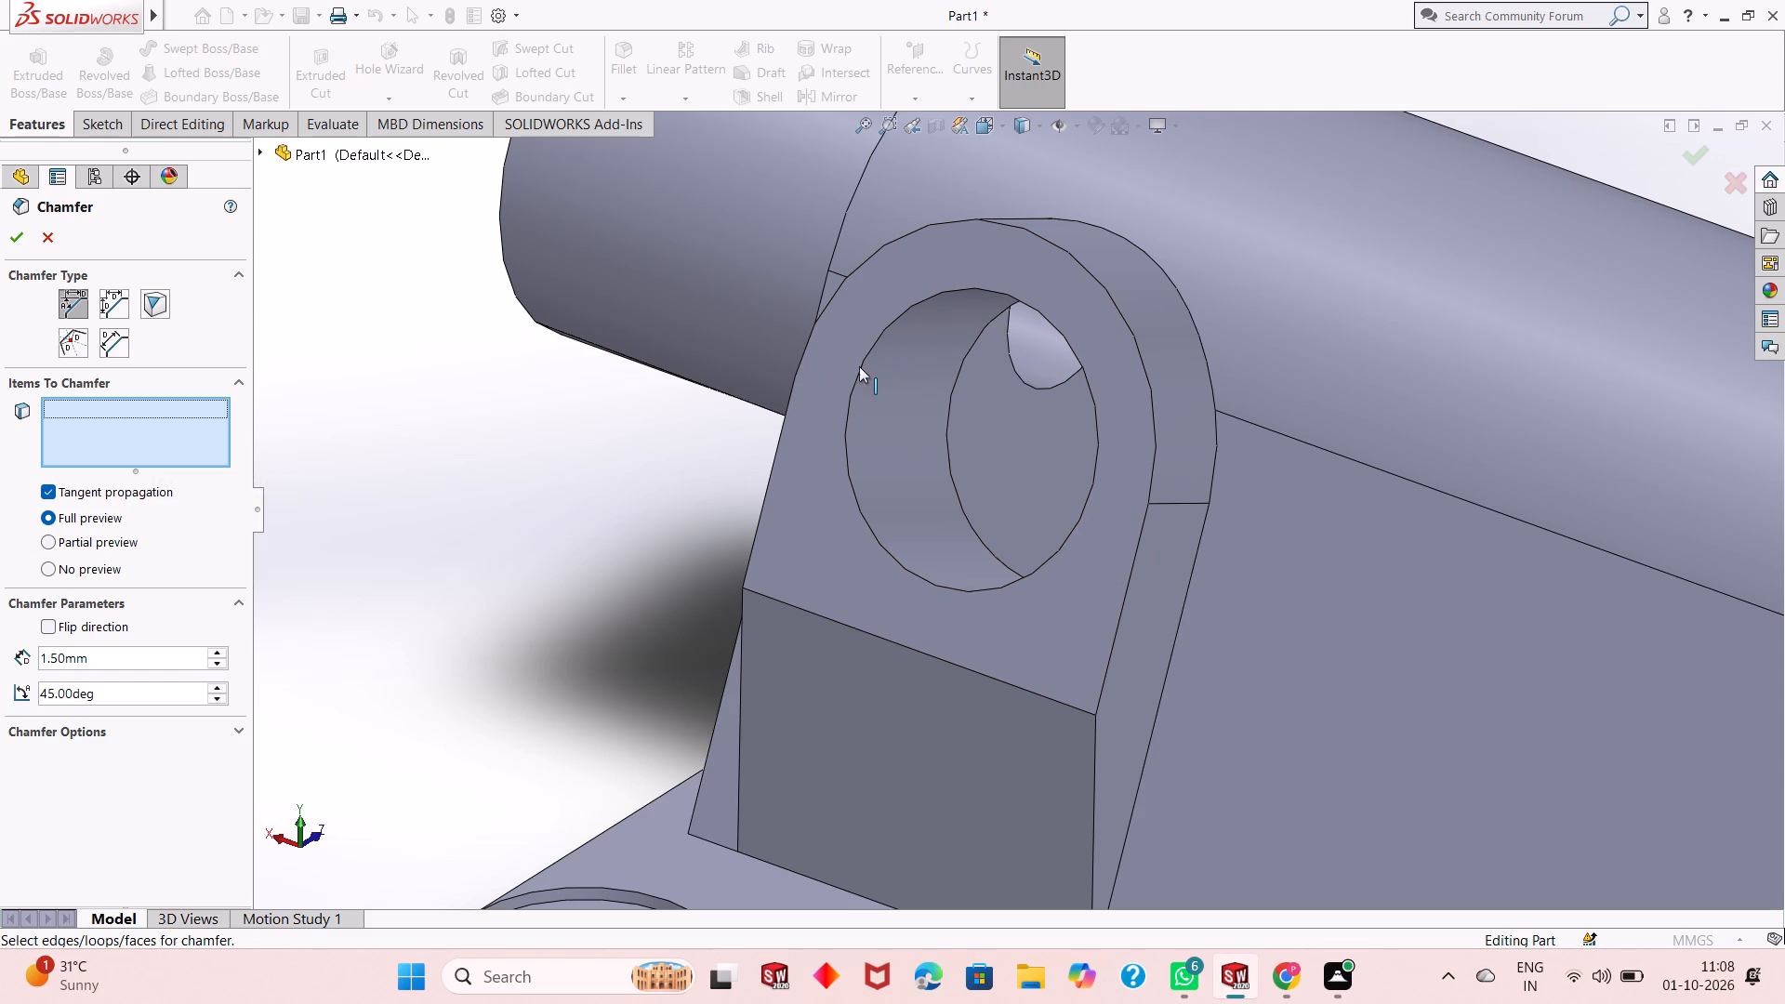
{"action": "left_click", "coordinate": [857, 372]}
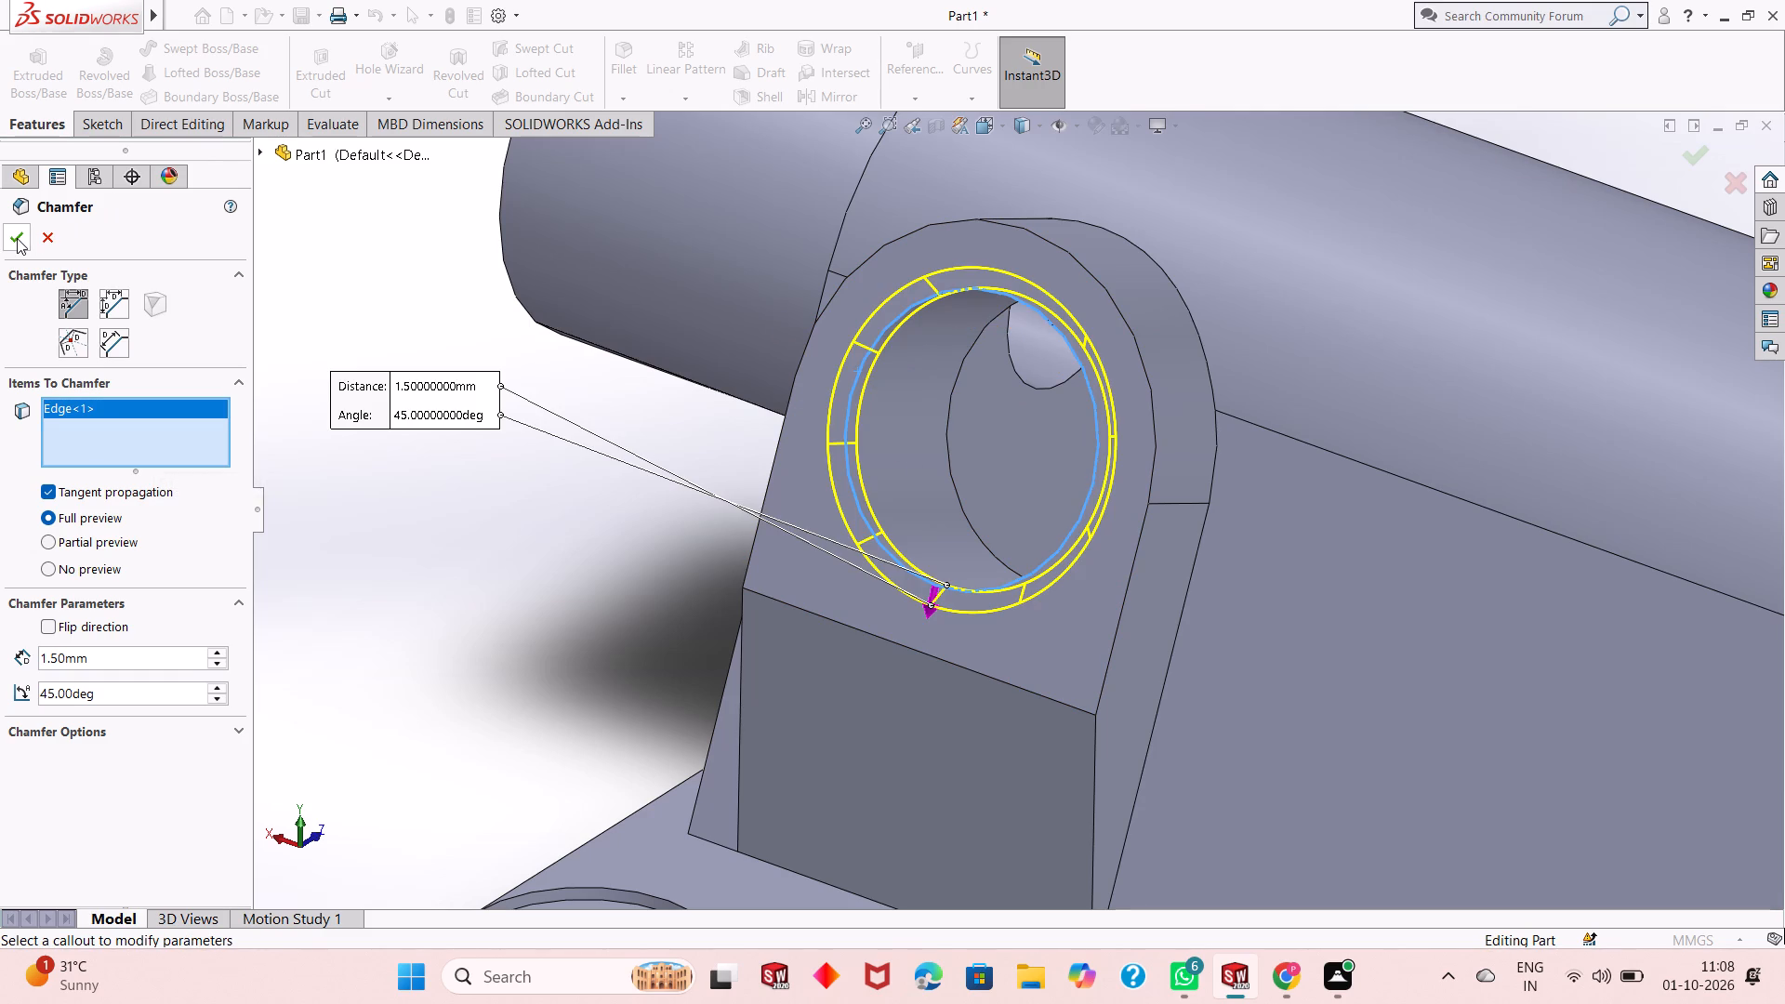
{"action": "left_click", "coordinate": [17, 239]}
Cut a right-hand Metric Tap M22x1.5 thread, blind 10 mm deep, from the chamfered boss hole's inner circular edge.
{"action": "scroll", "coordinate": [782, 471], "scroll_direction": "up", "scroll_amount": 3}
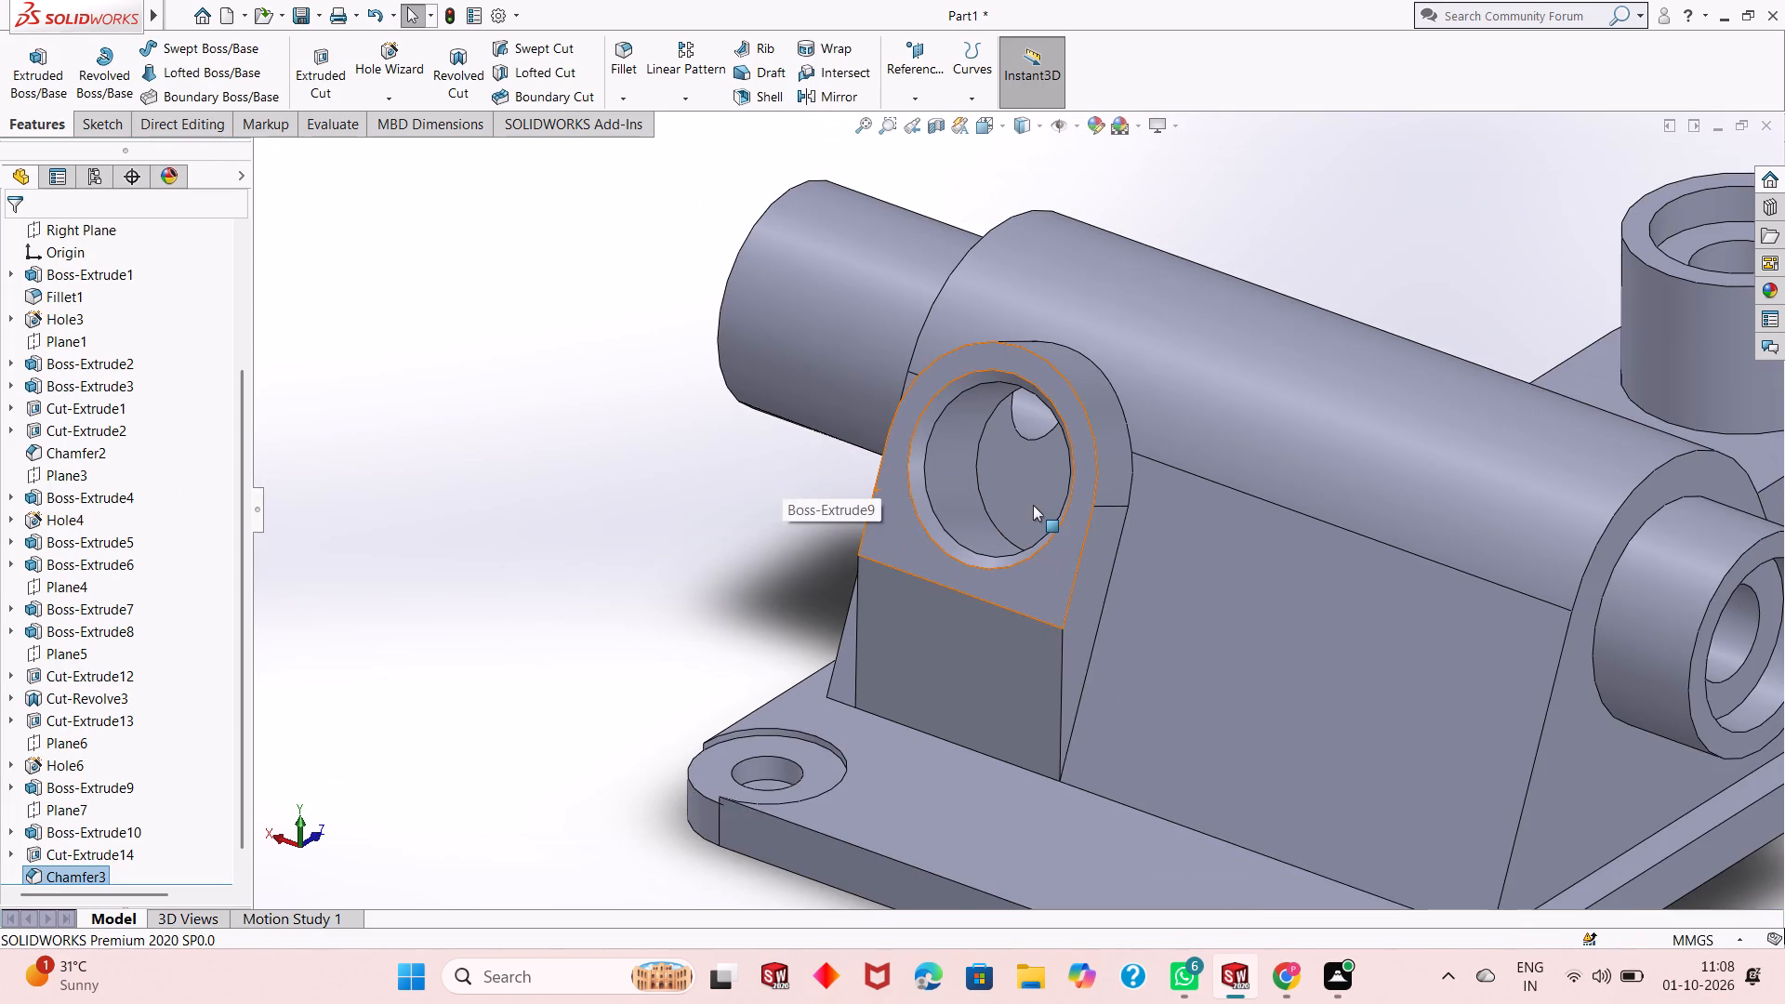
{"action": "middle_click_drag", "start_coordinate": [1033, 508], "coordinate": [992, 529]}
{"action": "scroll", "coordinate": [887, 520], "scroll_direction": "down", "scroll_amount": 3}
{"action": "scroll", "coordinate": [881, 520], "scroll_direction": "up", "scroll_amount": 2}
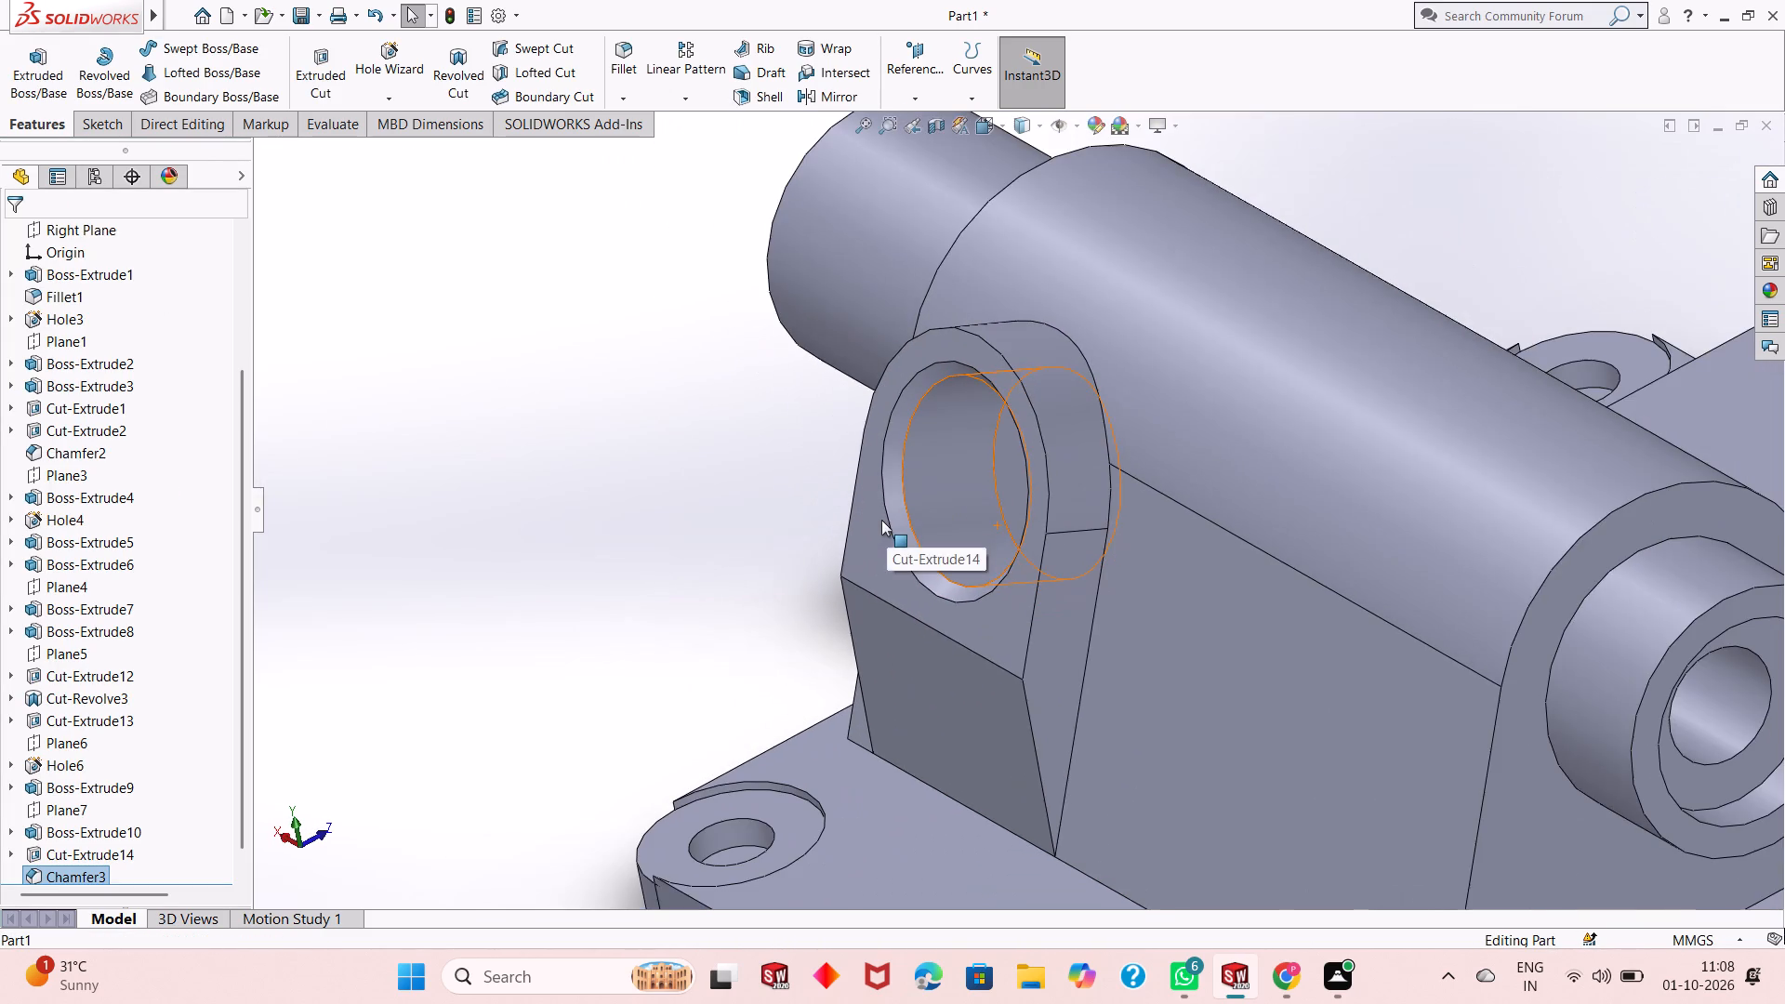
{"action": "middle_click_drag", "start_coordinate": [761, 522], "coordinate": [787, 506]}
{"action": "scroll", "coordinate": [789, 501], "scroll_direction": "up", "scroll_amount": 2}
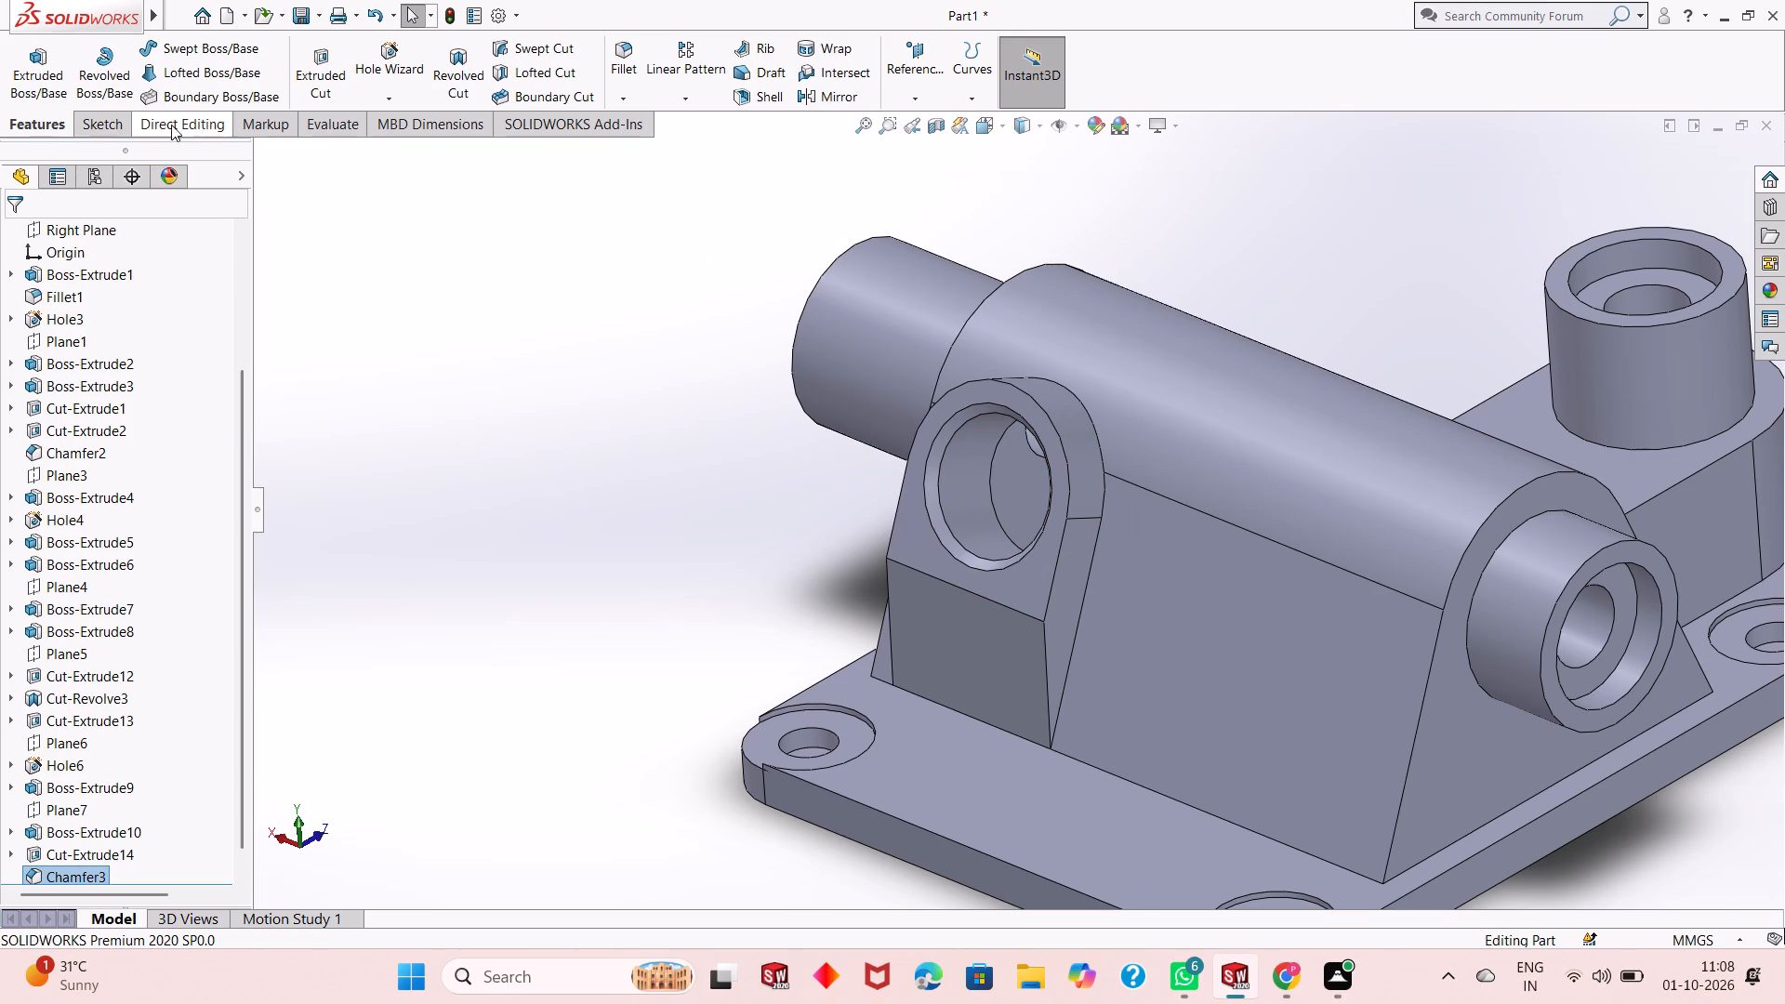
{"action": "left_click", "coordinate": [394, 96]}
{"action": "left_click", "coordinate": [411, 168]}
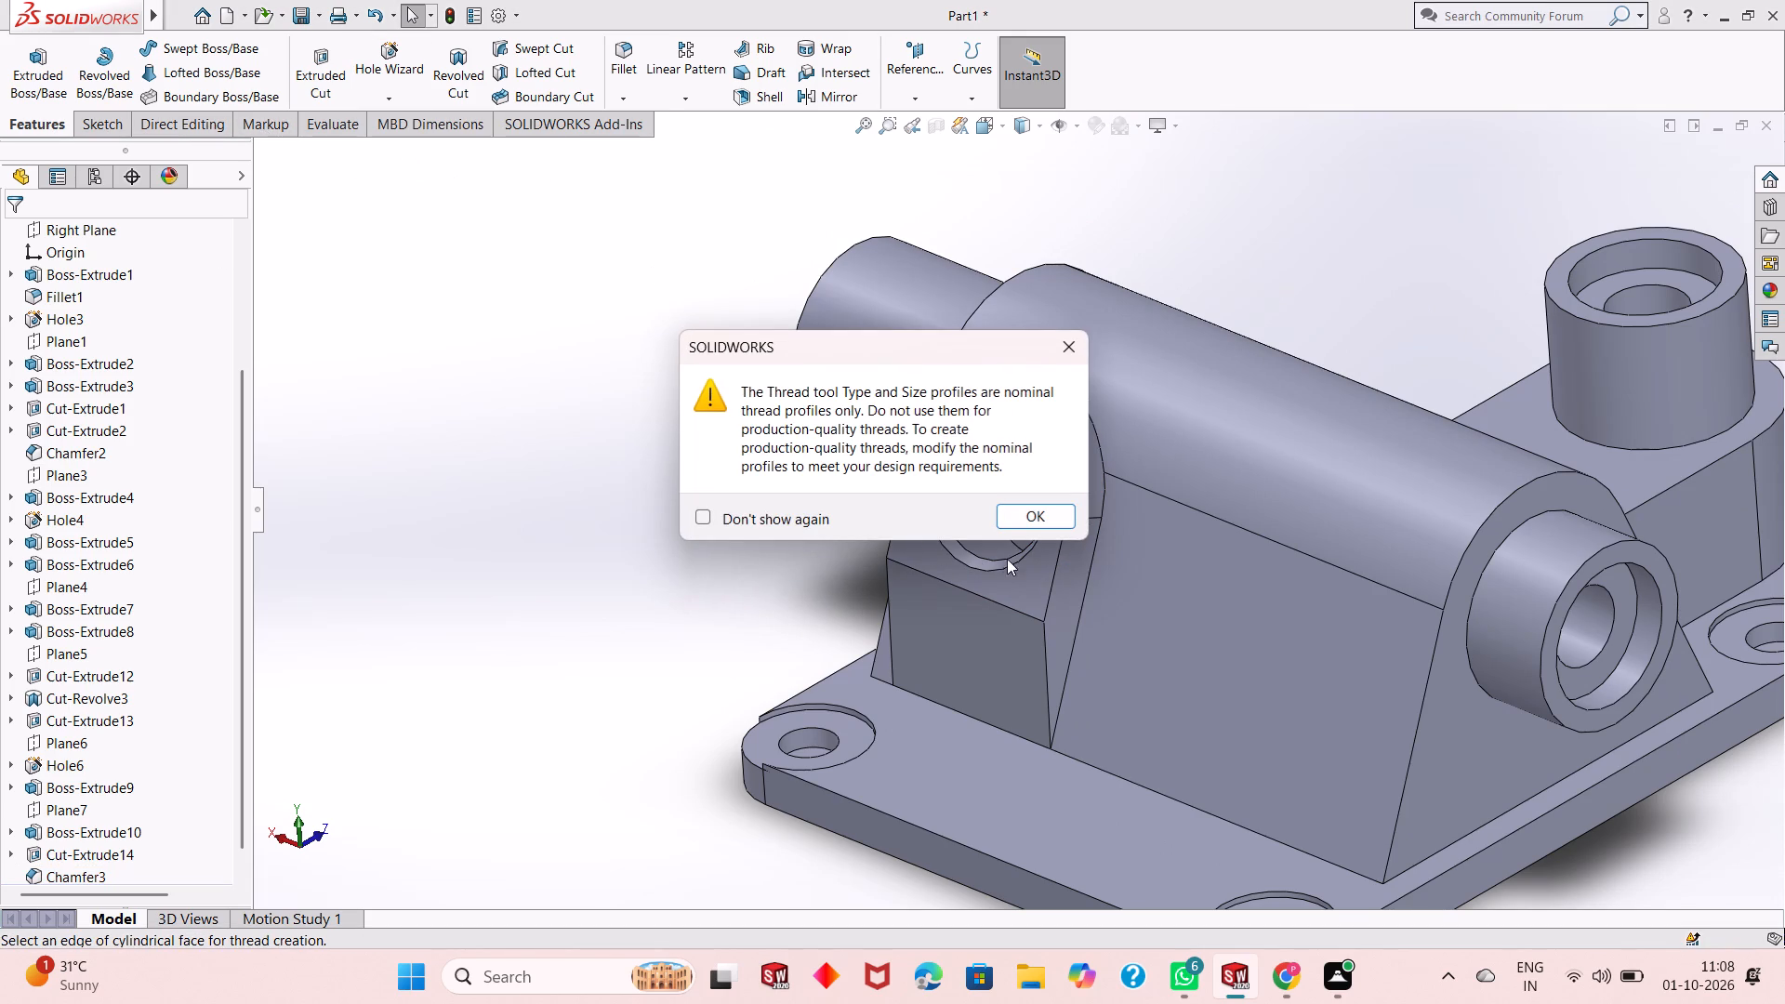
{"action": "left_click", "coordinate": [1059, 516]}
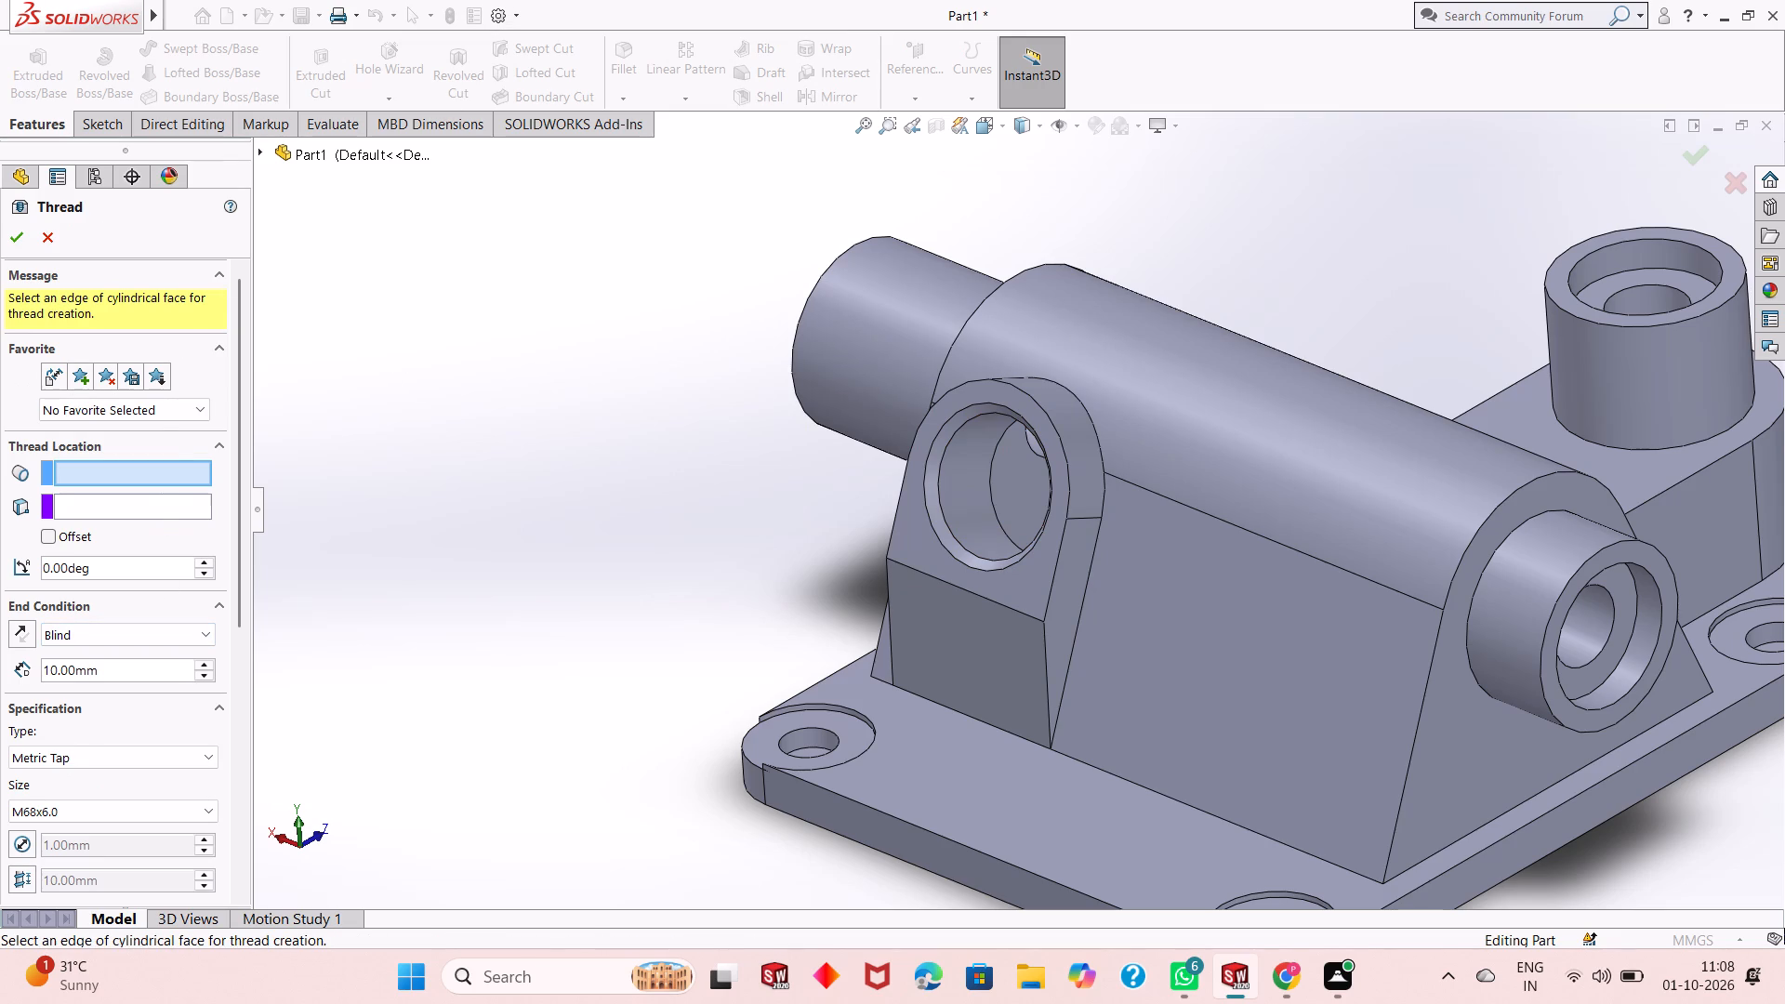
{"action": "left_click", "coordinate": [133, 821]}
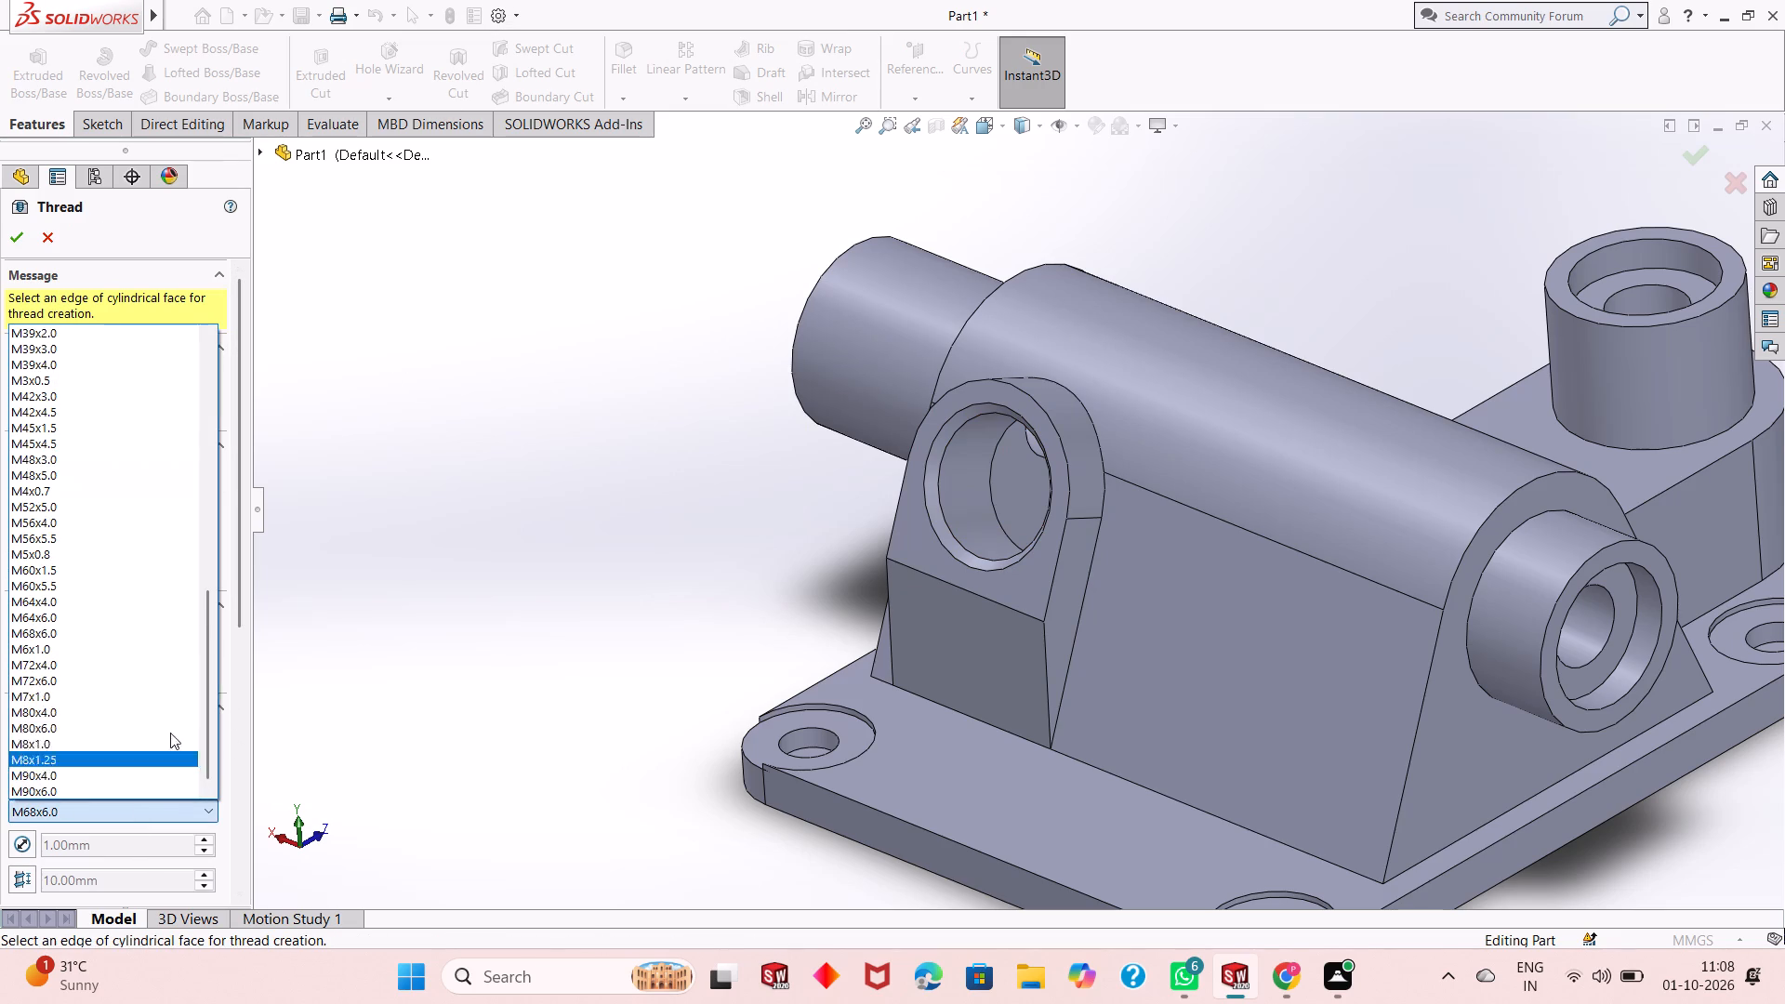
{"action": "scroll", "coordinate": [147, 488], "scroll_direction": "up", "scroll_amount": 13}
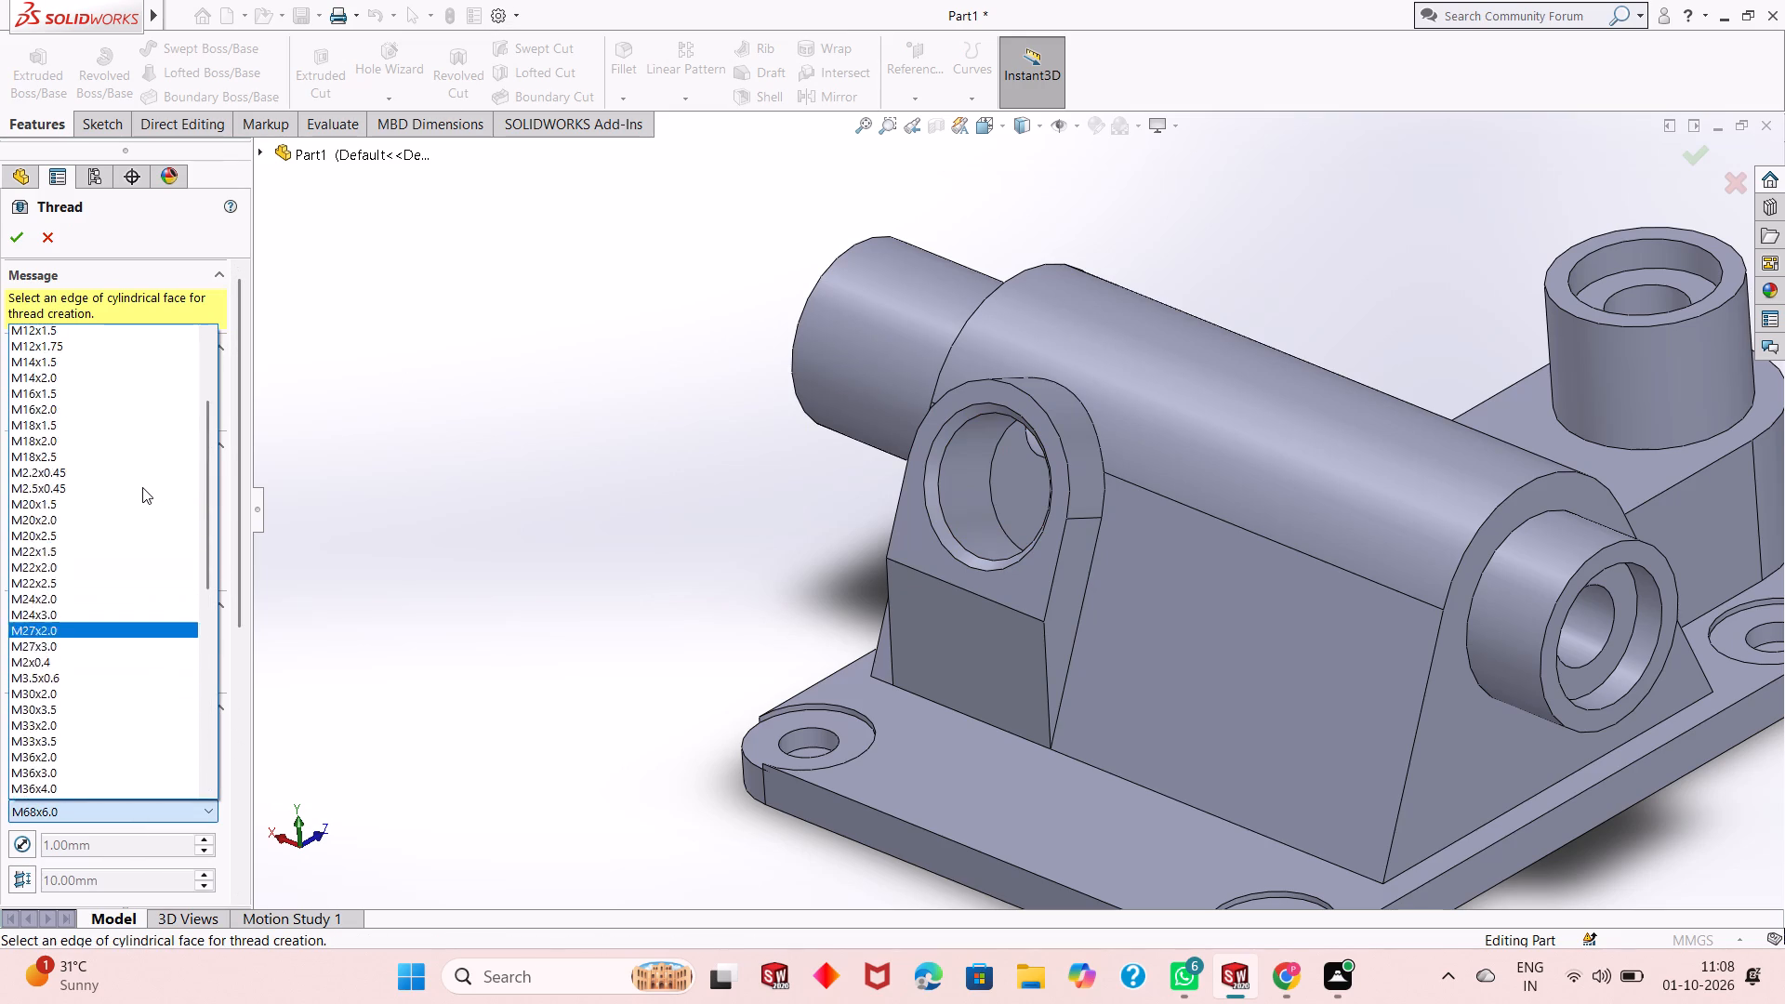
{"action": "scroll", "coordinate": [142, 487], "scroll_direction": "down", "scroll_amount": 4}
{"action": "scroll", "coordinate": [142, 487], "scroll_direction": "up", "scroll_amount": 2}
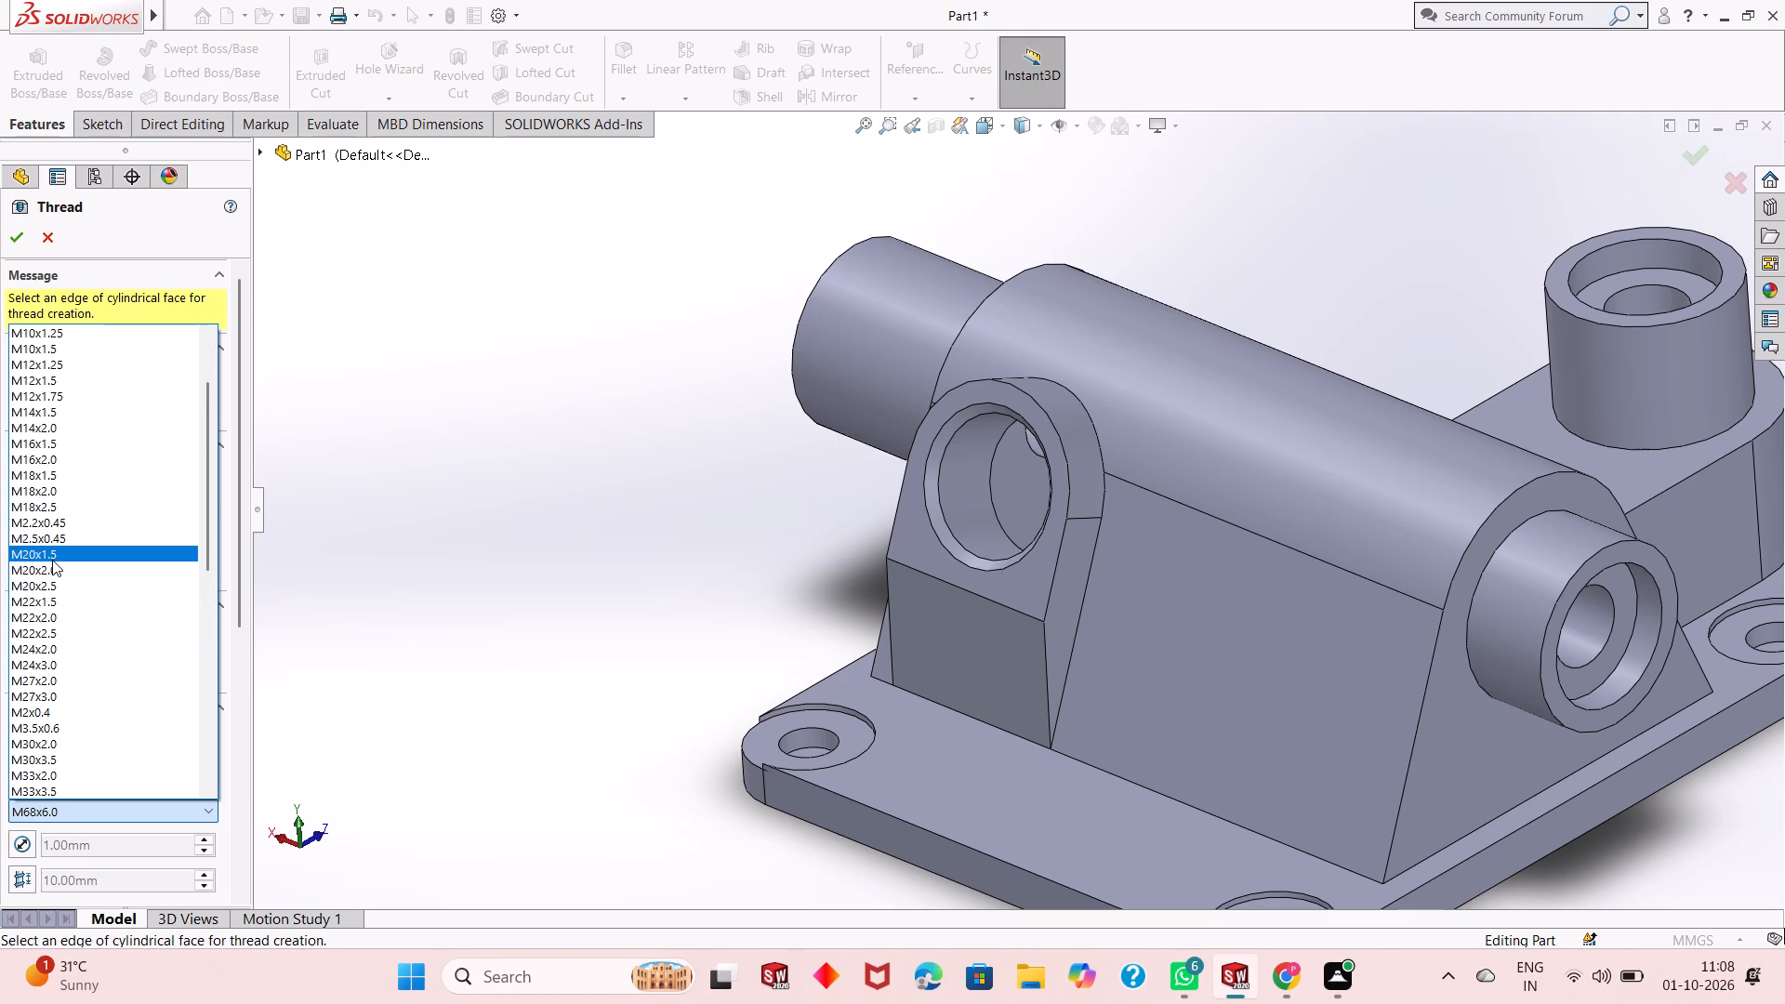
{"action": "left_click", "coordinate": [94, 595]}
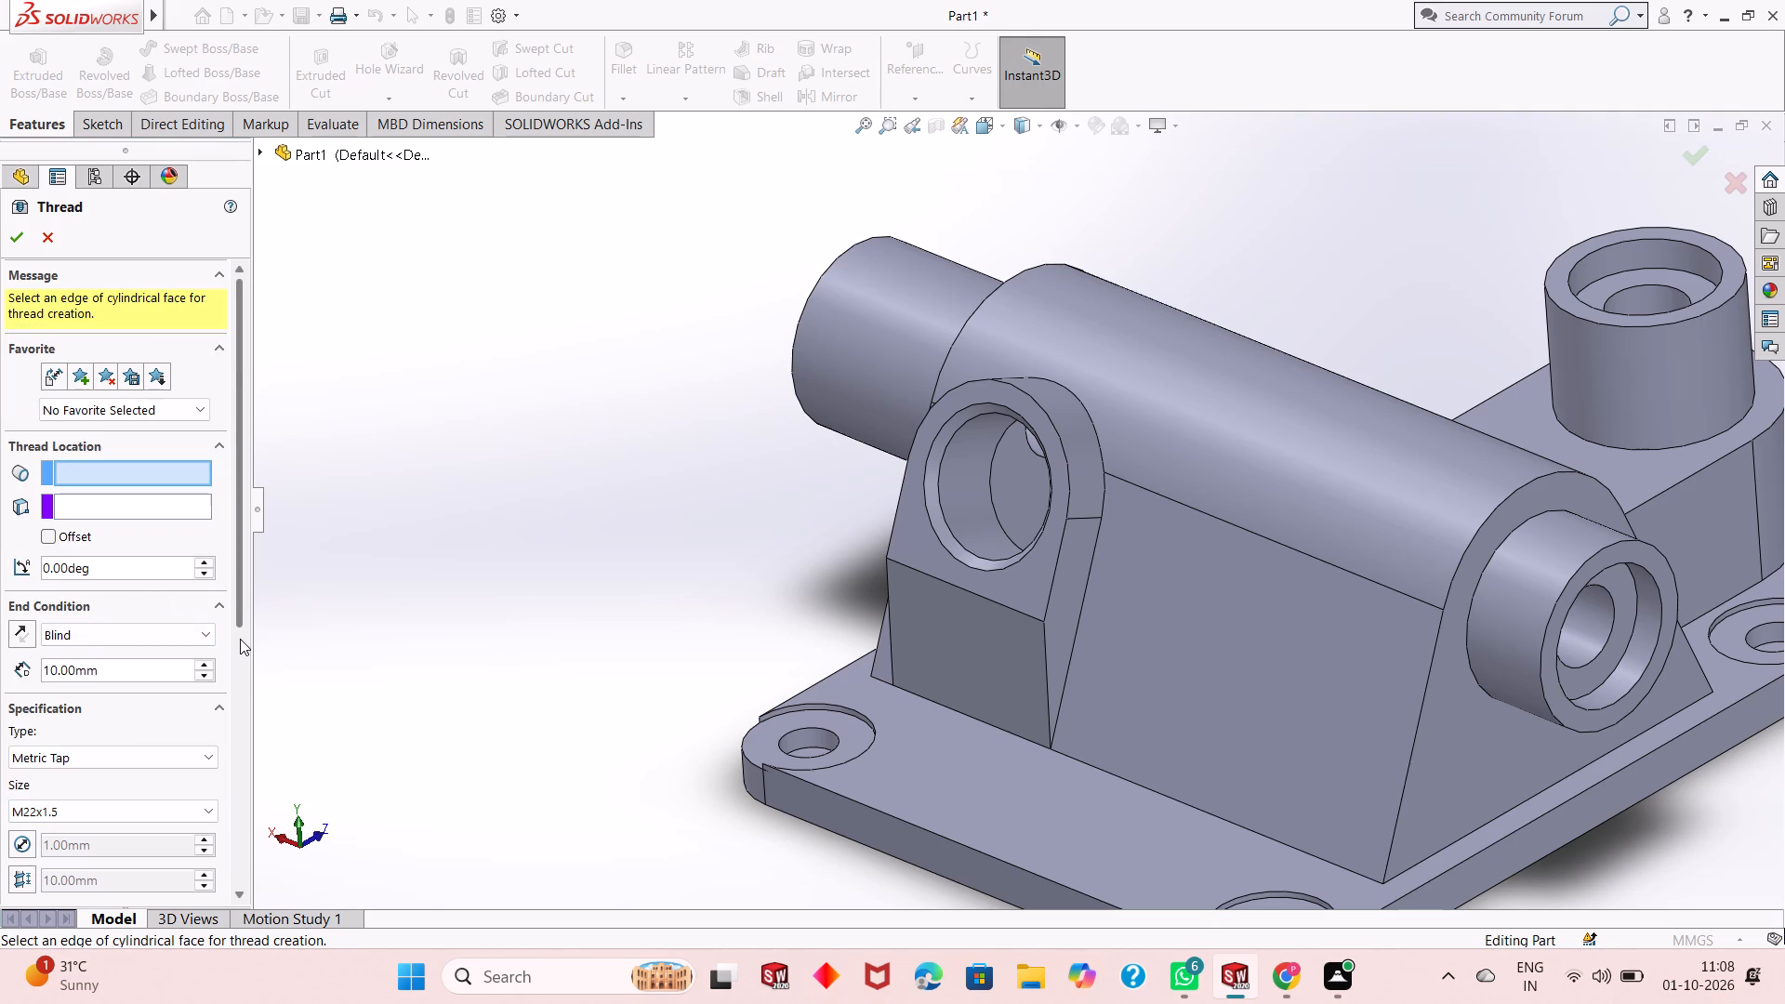
{"action": "scroll", "coordinate": [235, 666], "scroll_direction": "down", "scroll_amount": 3}
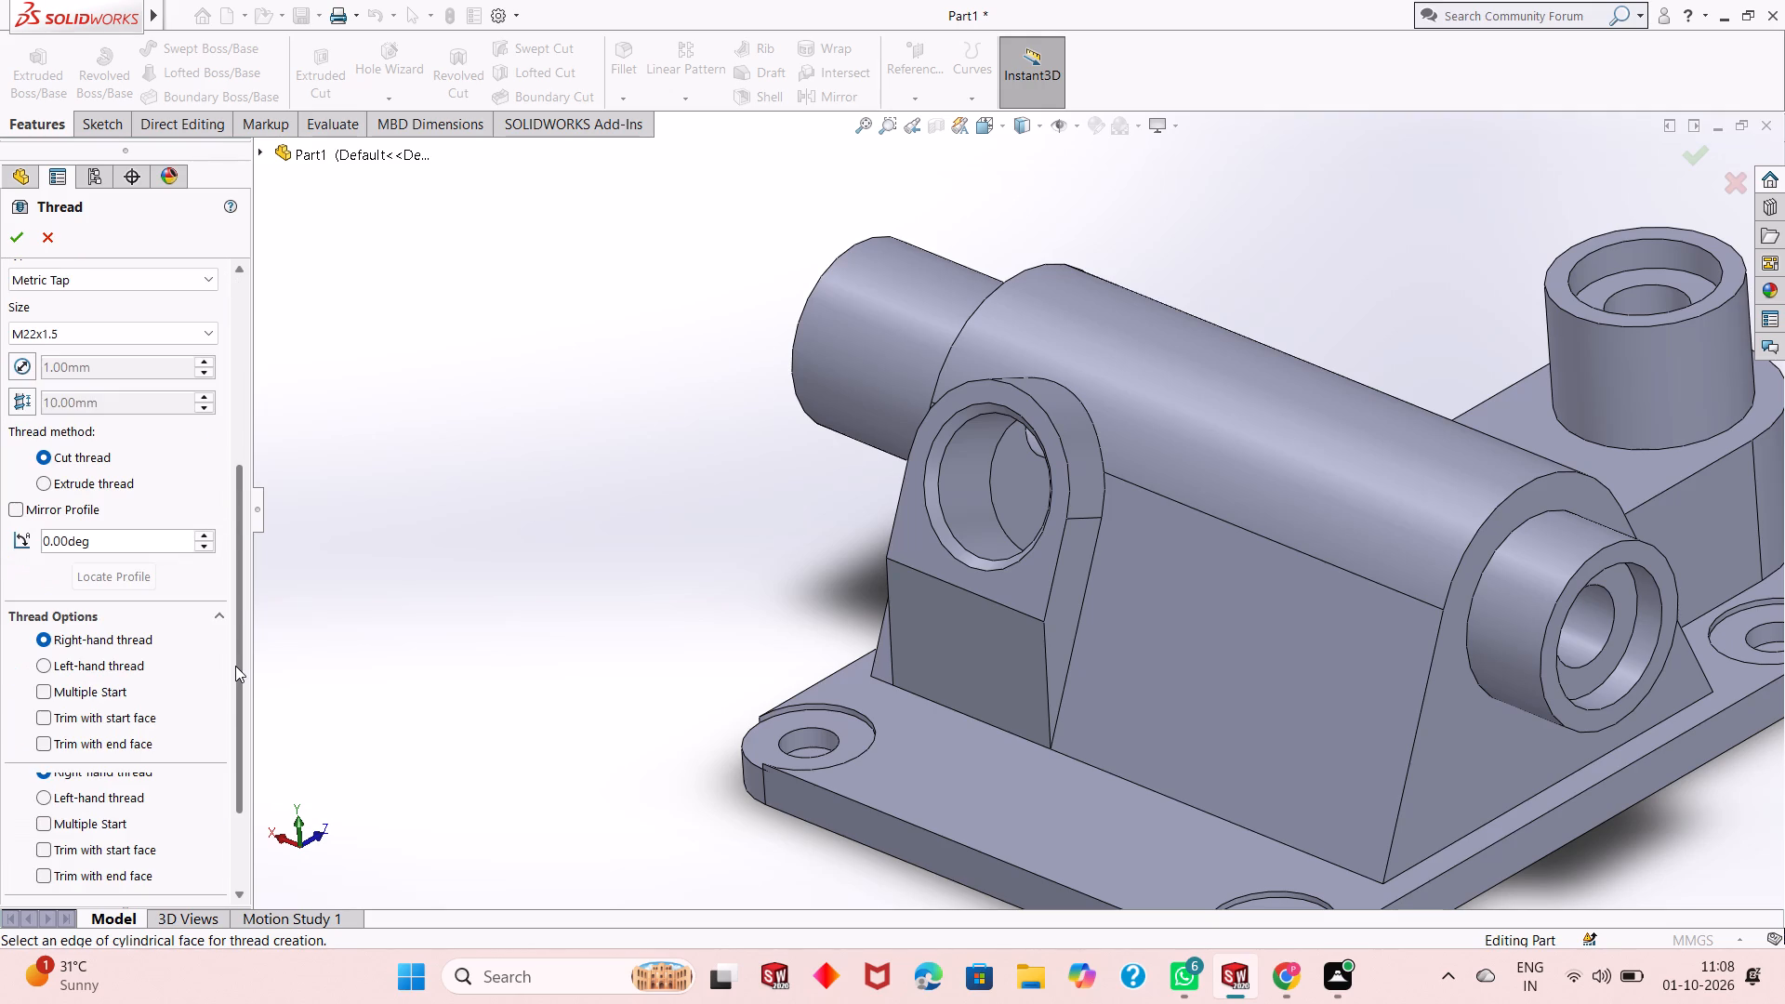
{"action": "scroll", "coordinate": [235, 666], "scroll_direction": "down", "scroll_amount": 2}
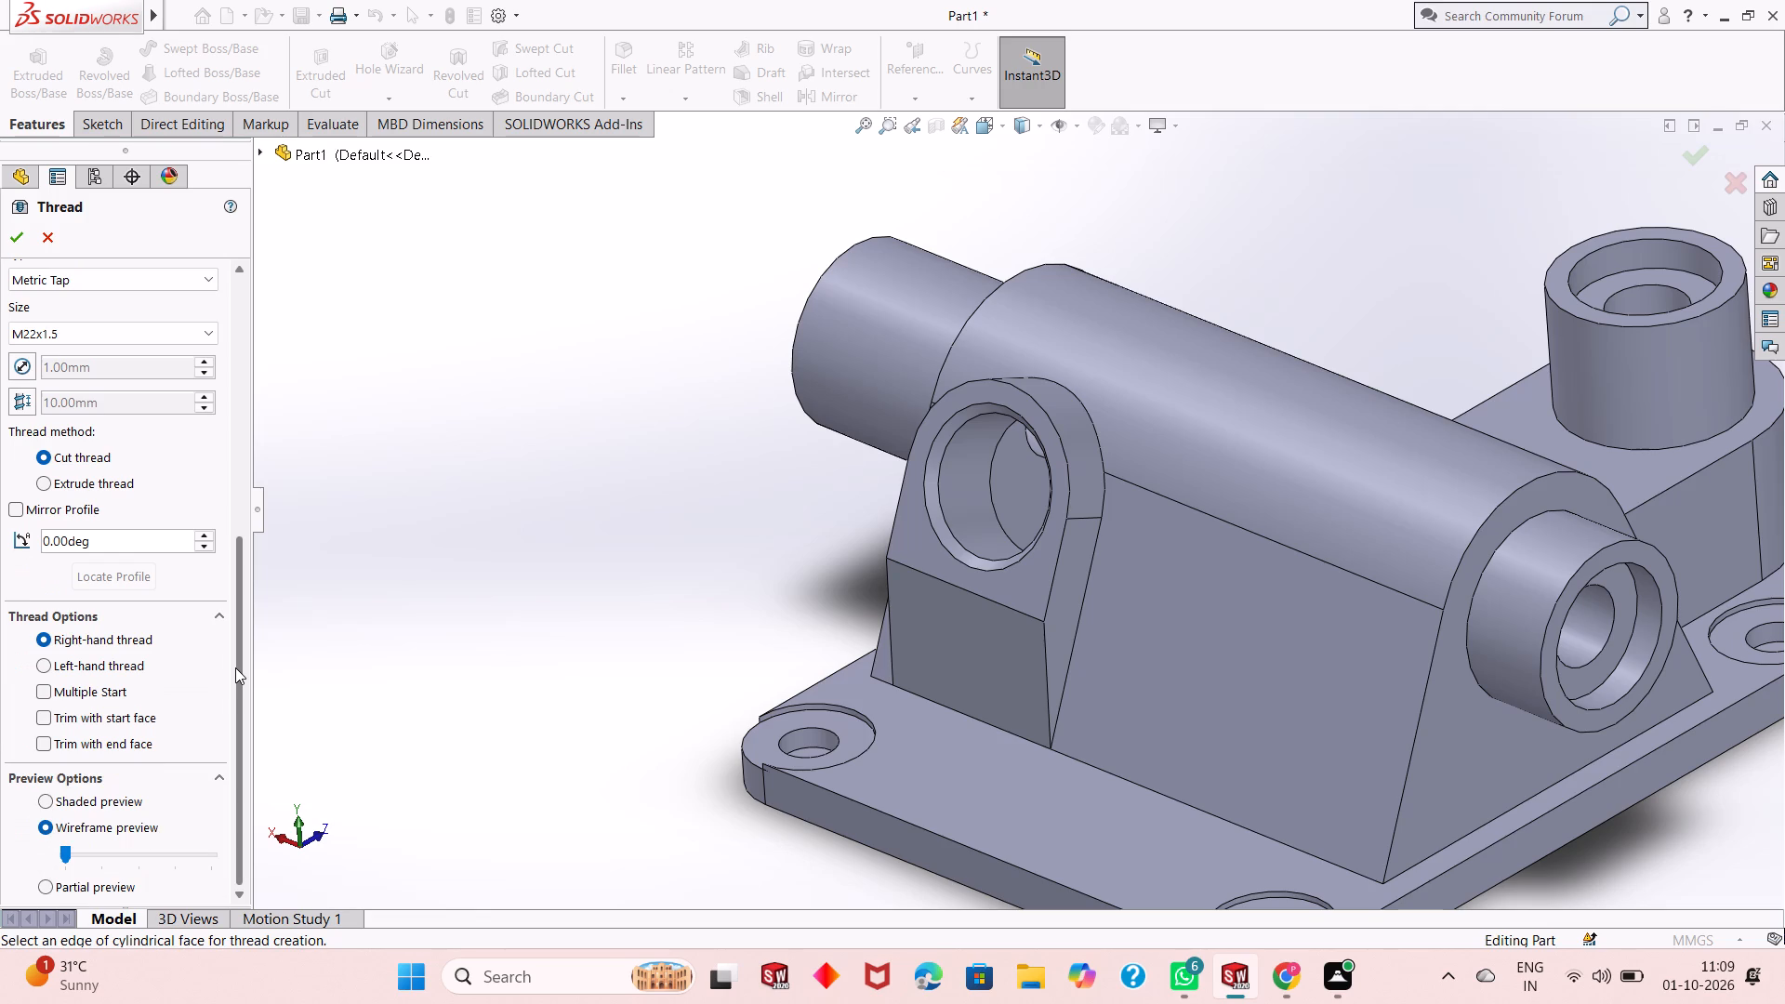
{"action": "scroll", "coordinate": [235, 667], "scroll_direction": "up", "scroll_amount": 1}
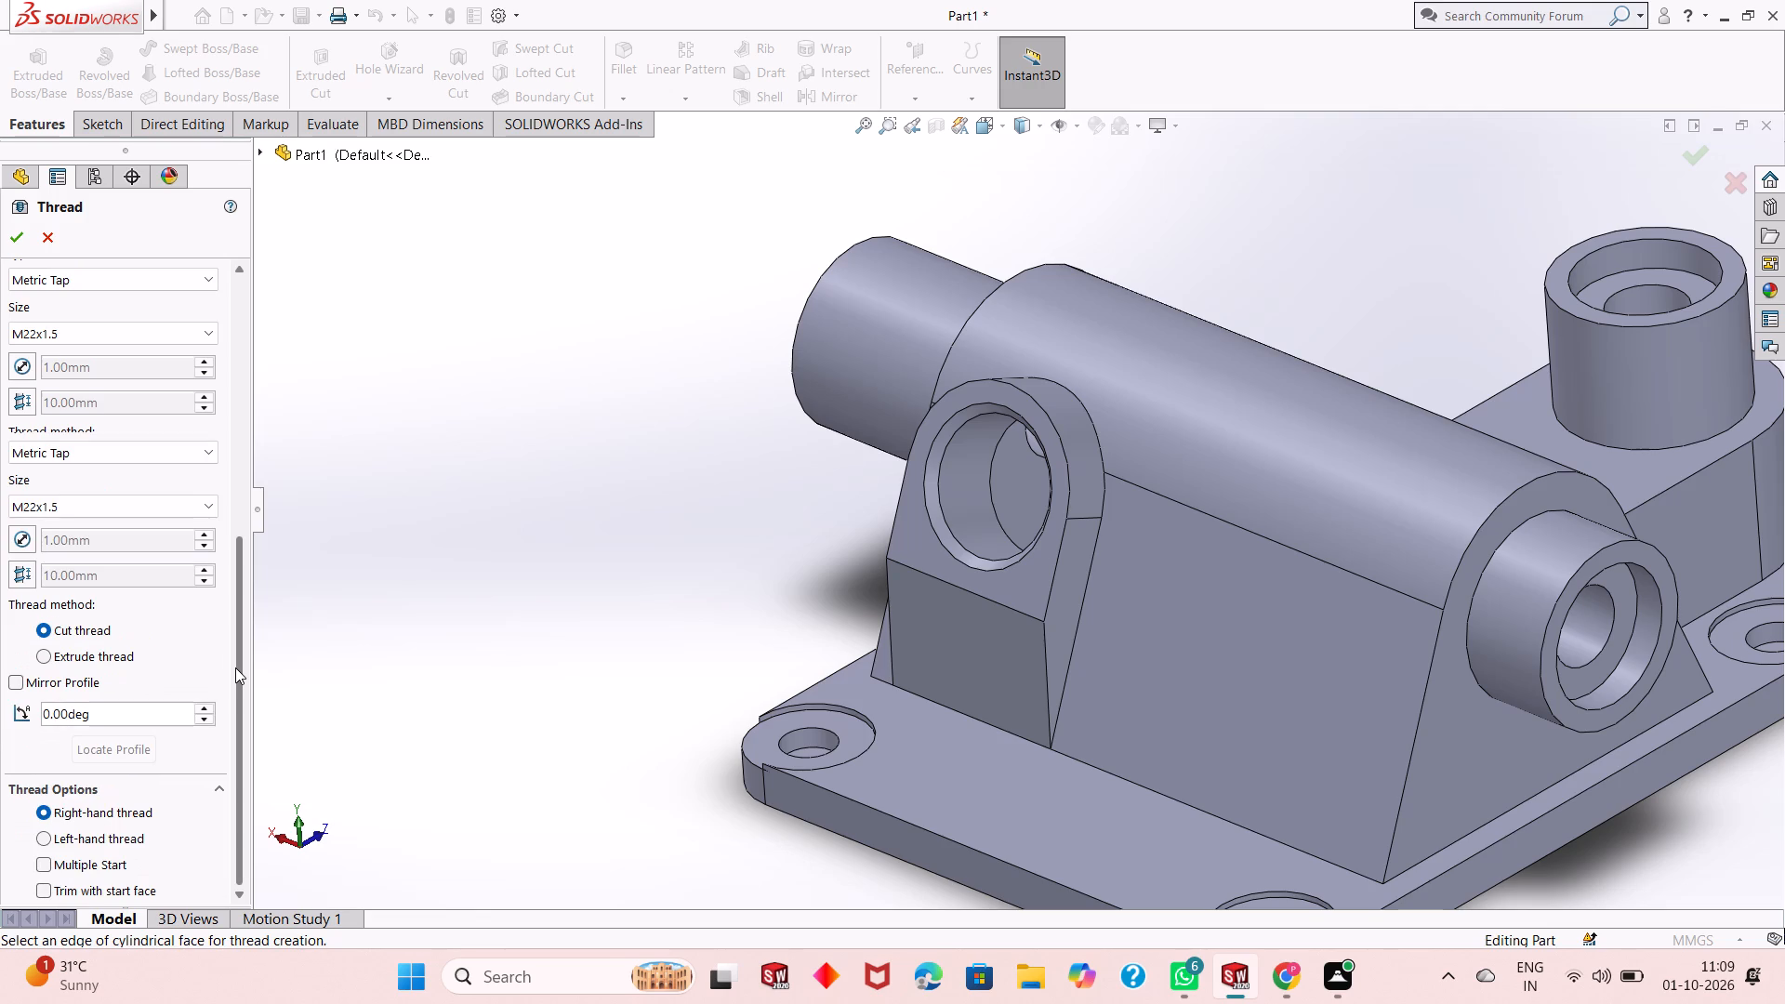
{"action": "scroll", "coordinate": [235, 667], "scroll_direction": "up", "scroll_amount": 1}
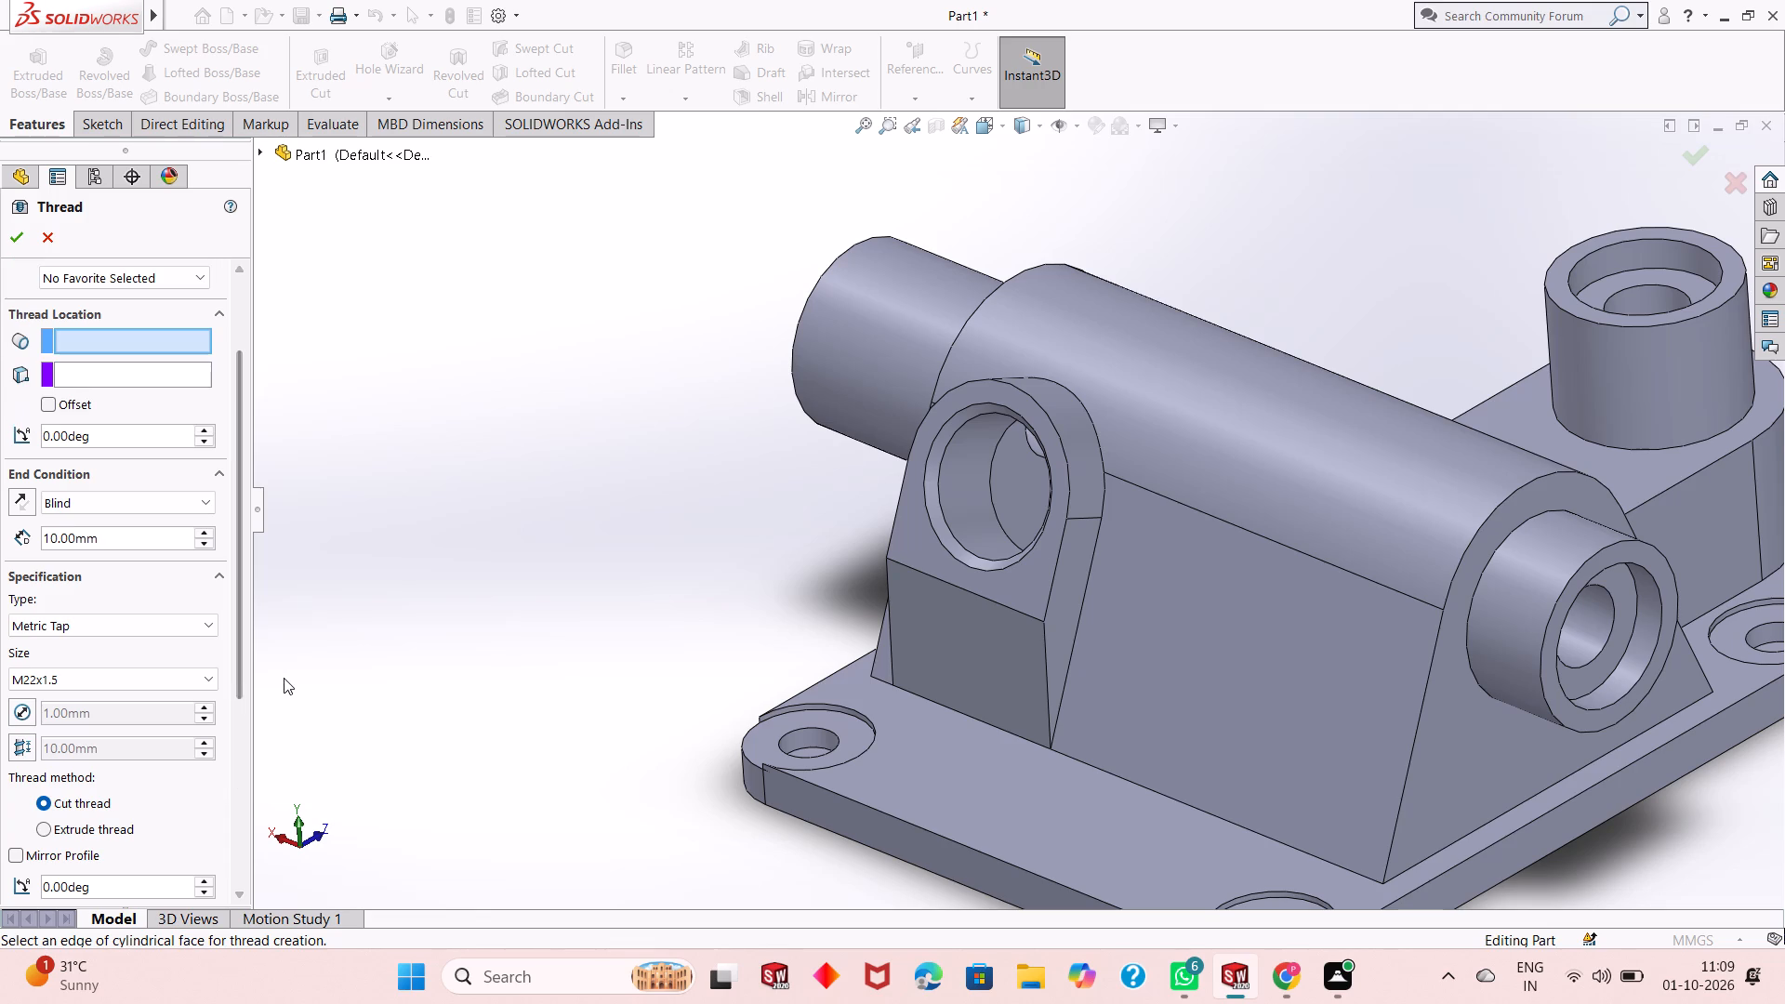
{"action": "left_click", "coordinate": [955, 537]}
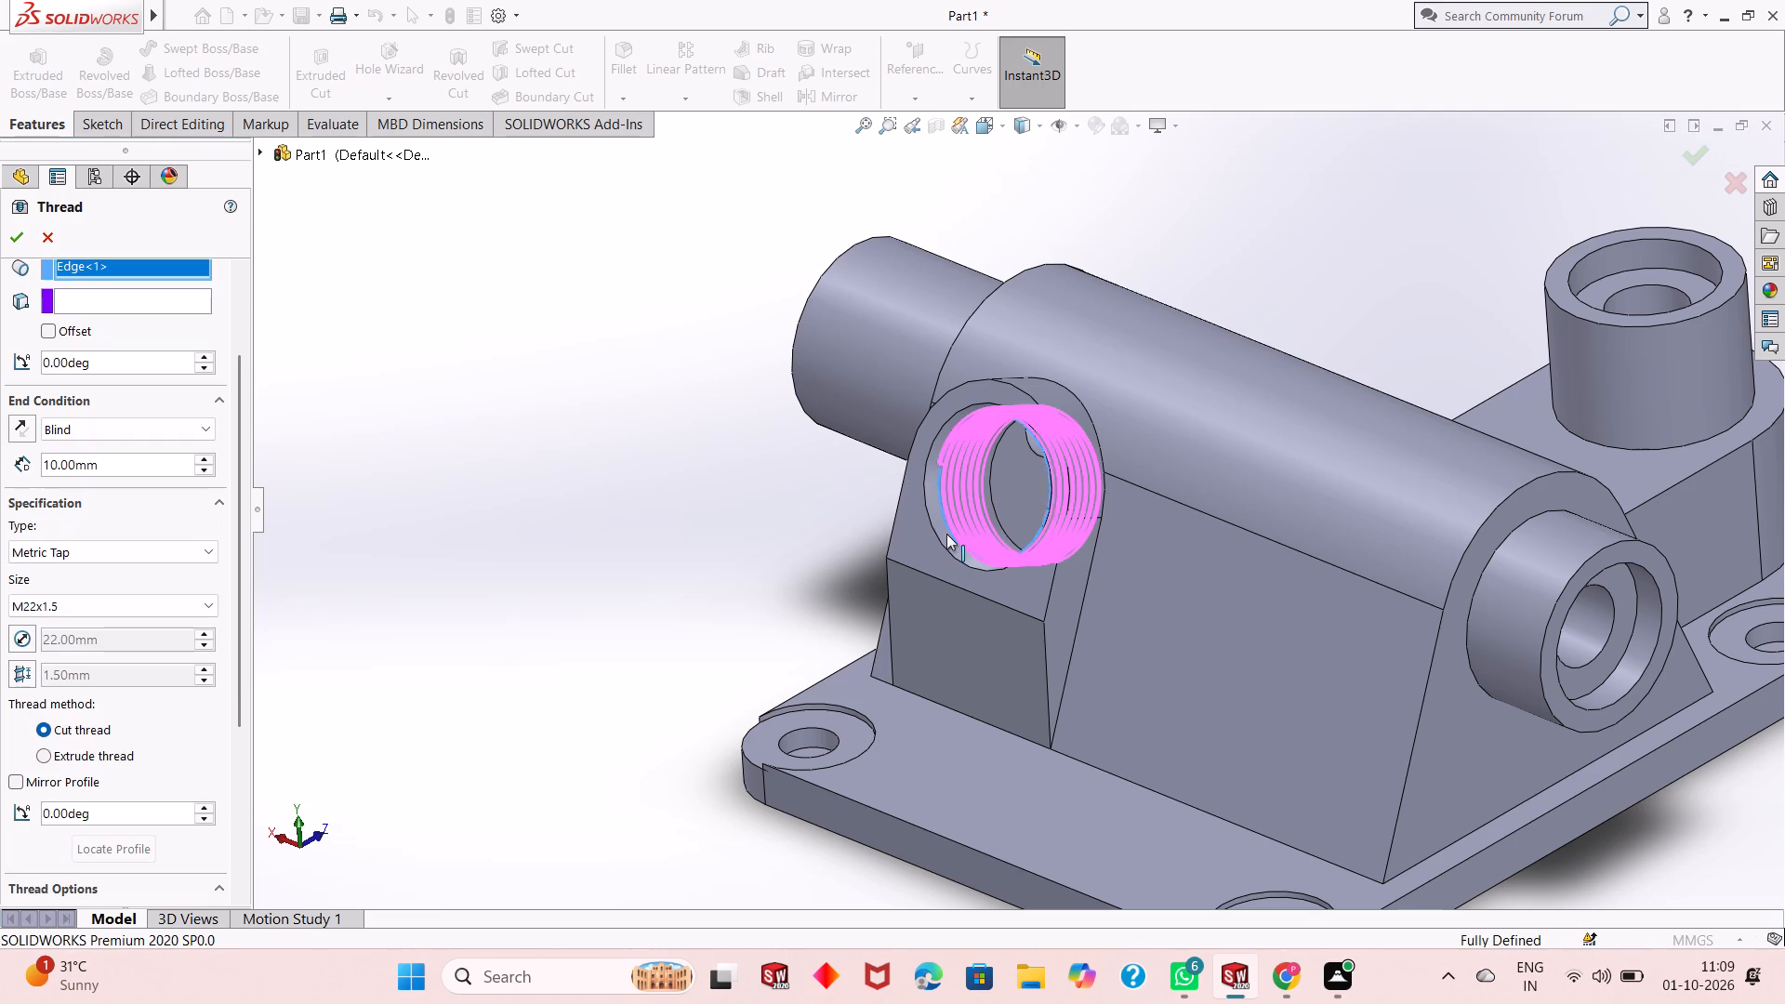
{"action": "left_click", "coordinate": [17, 232]}
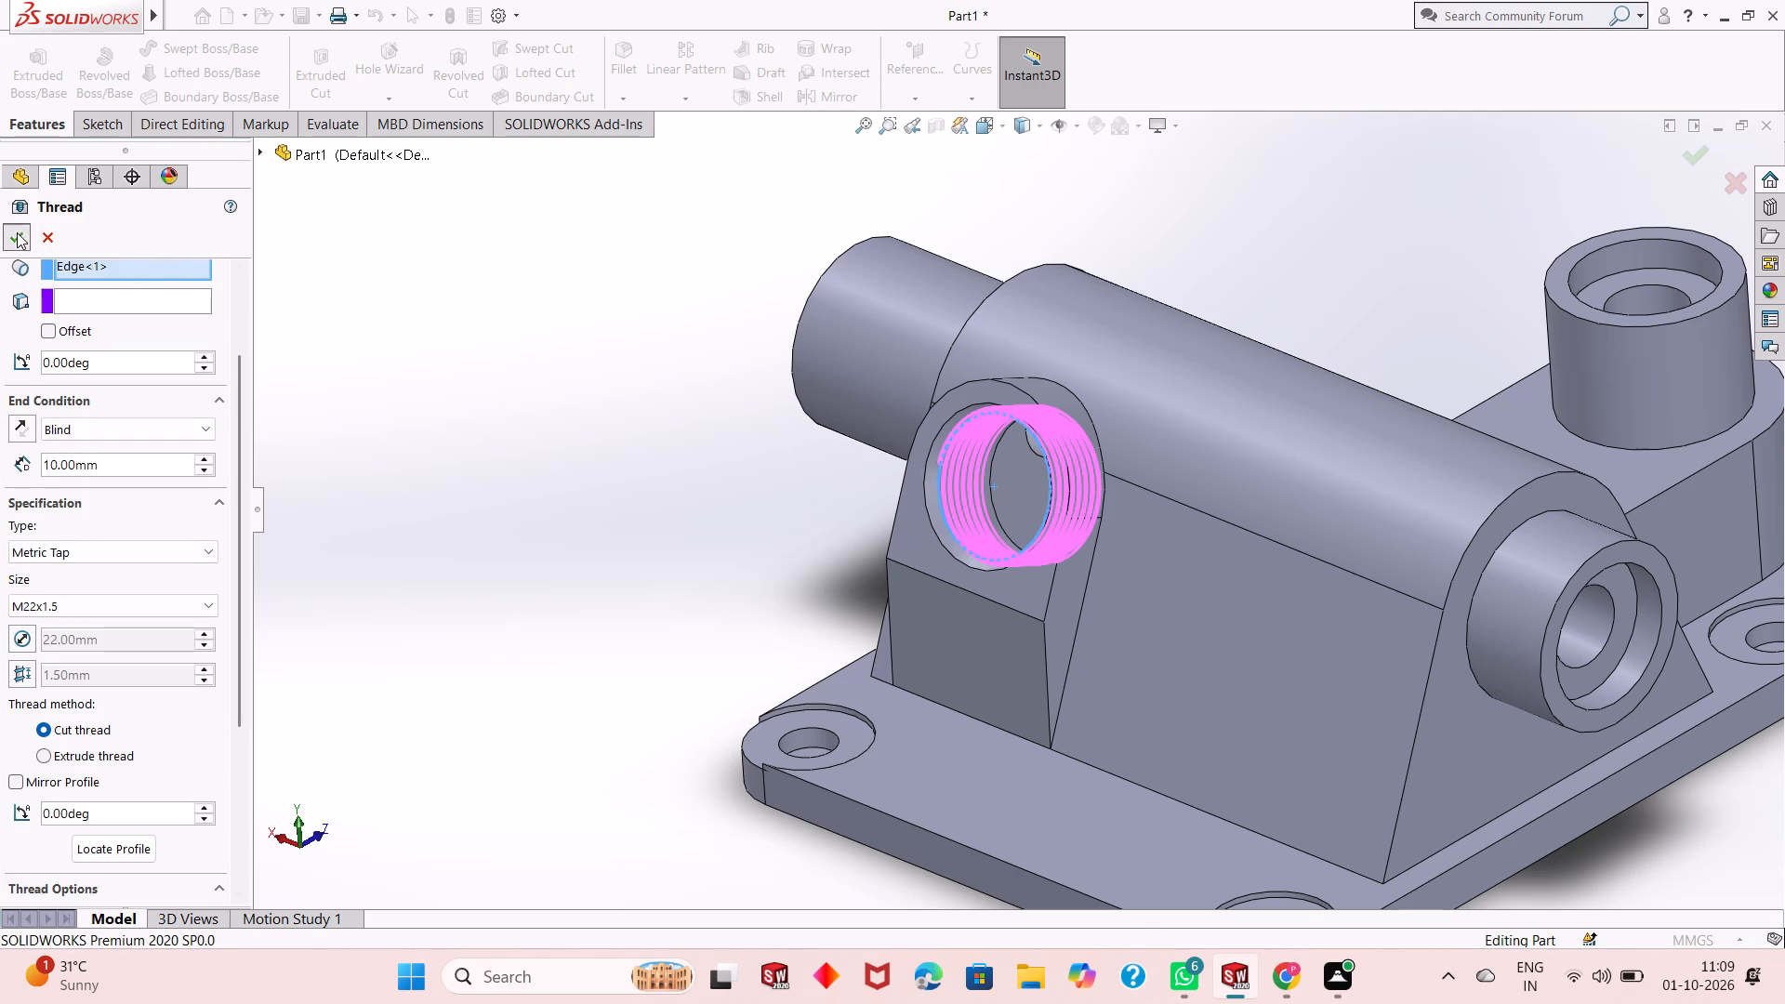
{"action": "left_click", "coordinate": [598, 429]}
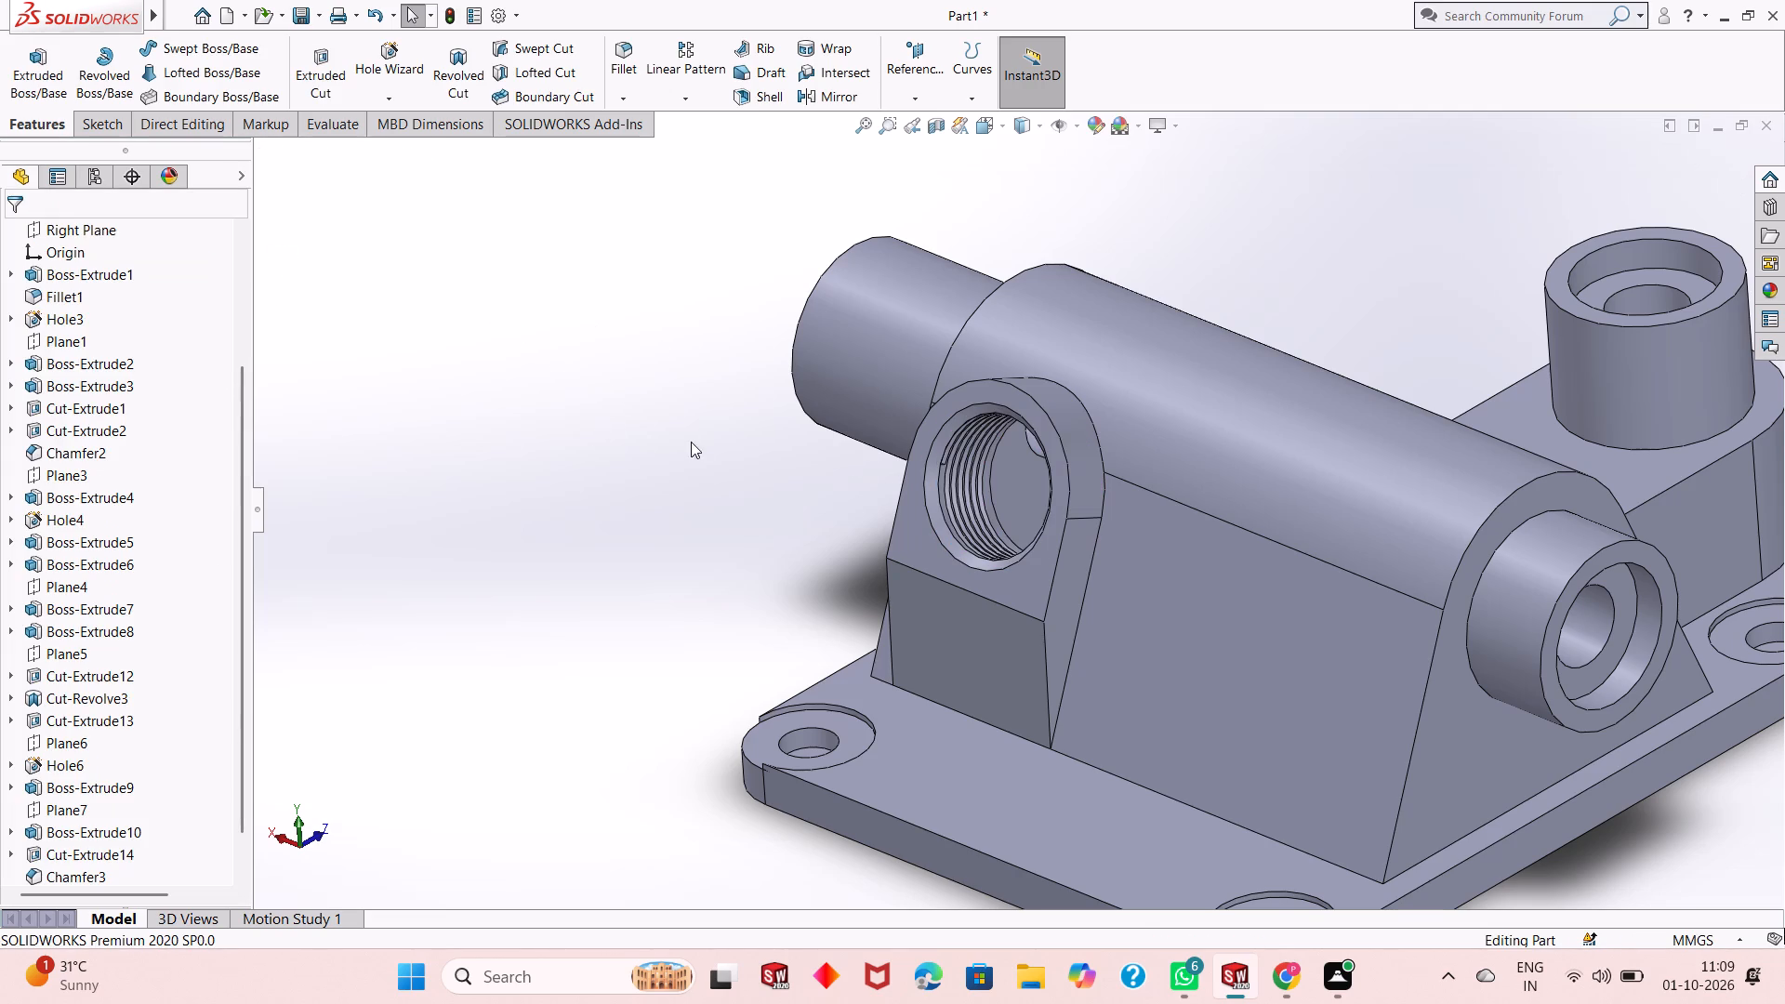
{"action": "middle_click_drag", "start_coordinate": [693, 448], "coordinate": [665, 469]}
{"action": "scroll", "coordinate": [1025, 541], "scroll_direction": "down", "scroll_amount": 7}
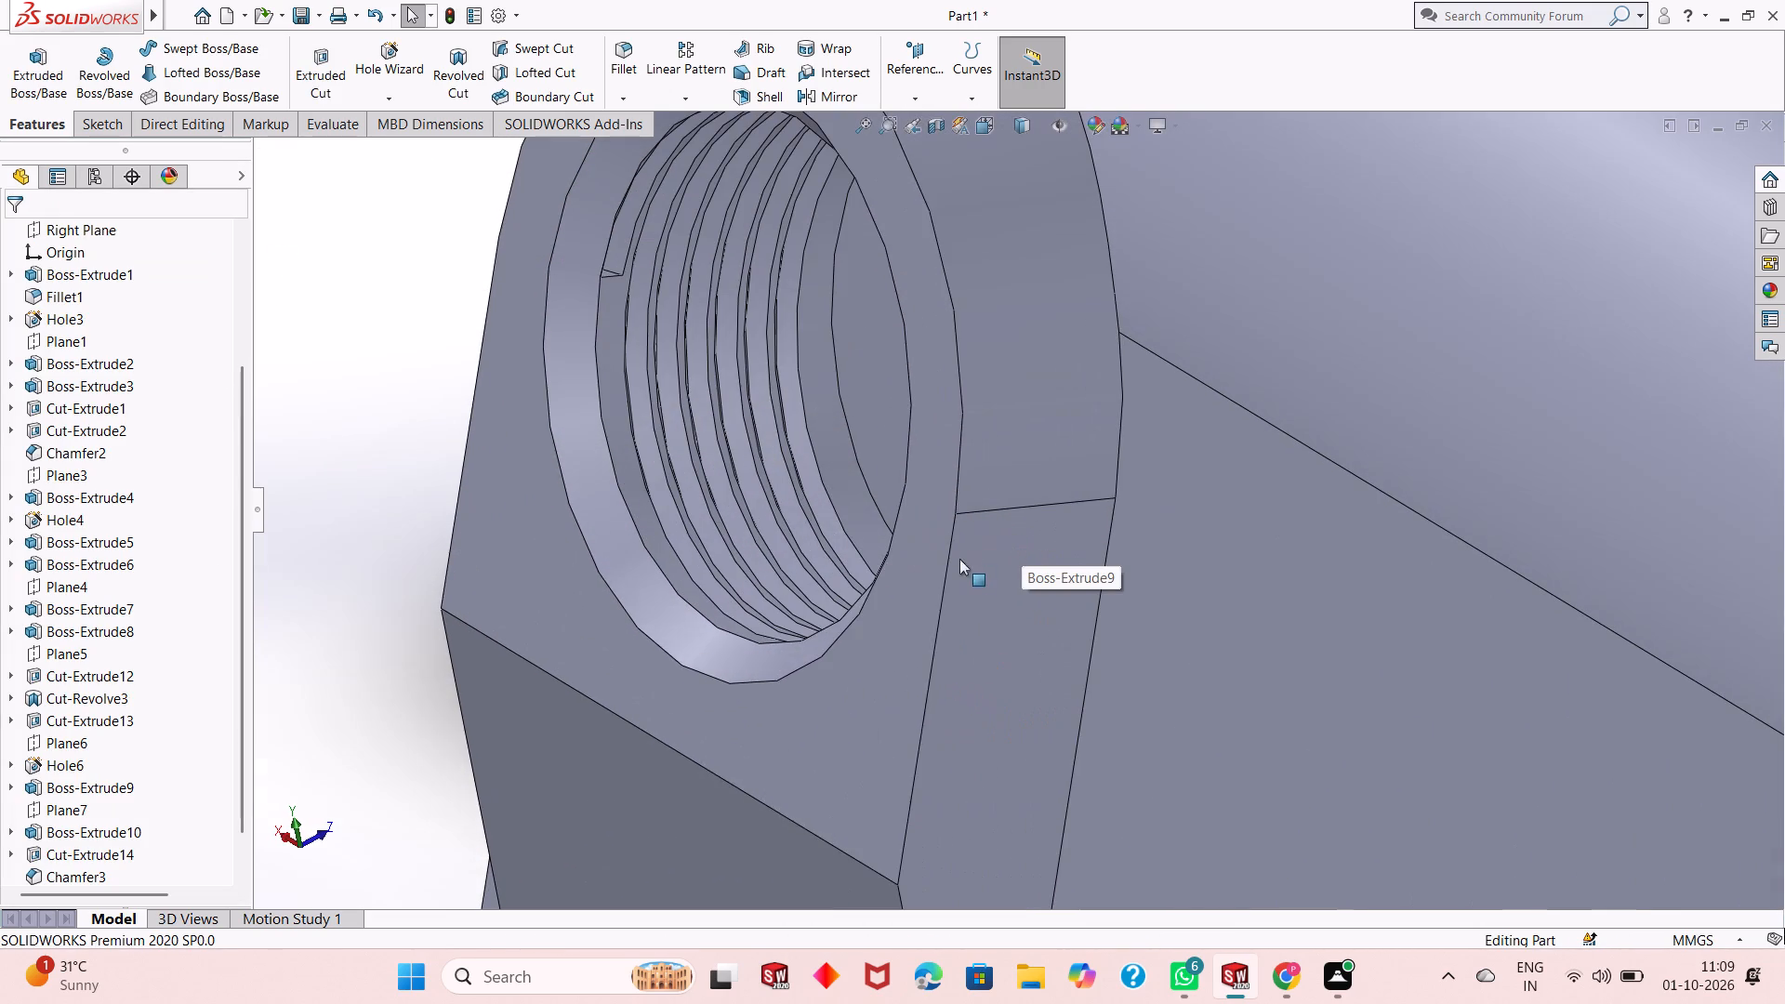
Edit the M22x1.5 thread in the round-topped boss and set its blind depth to 12 mm.
{"action": "scroll", "coordinate": [793, 570], "scroll_direction": "up", "scroll_amount": 2}
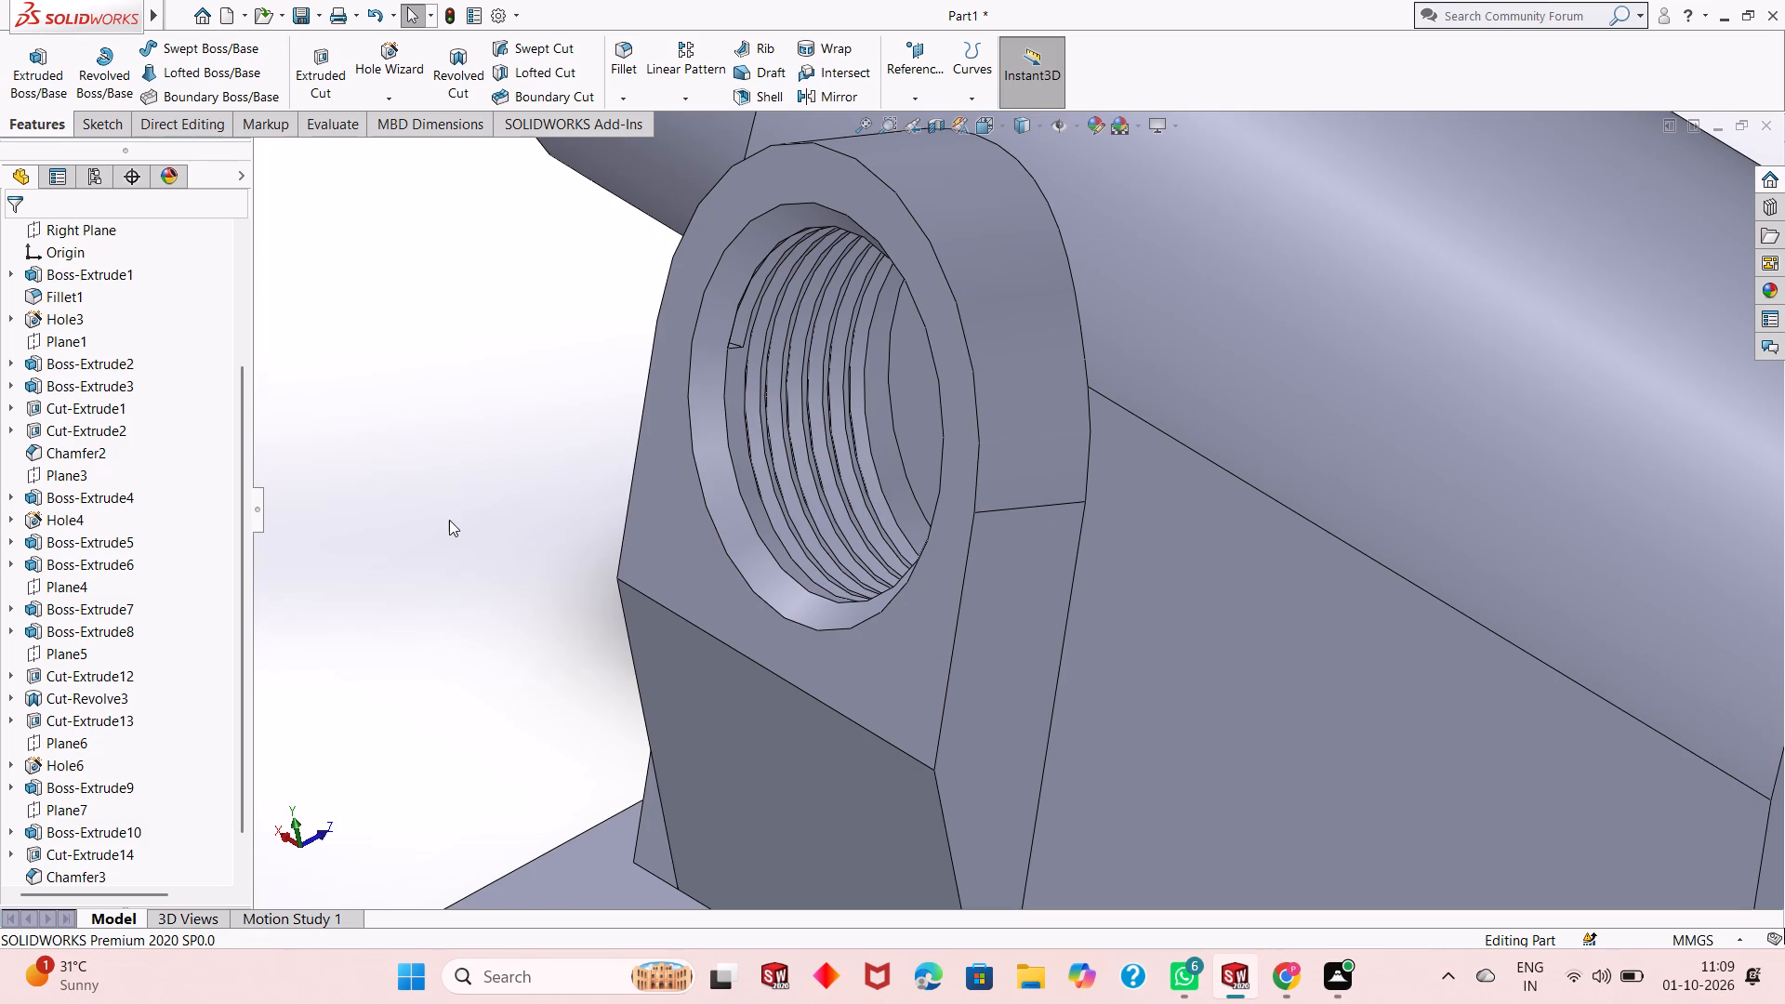
{"action": "middle_click", "coordinate": [443, 522]}
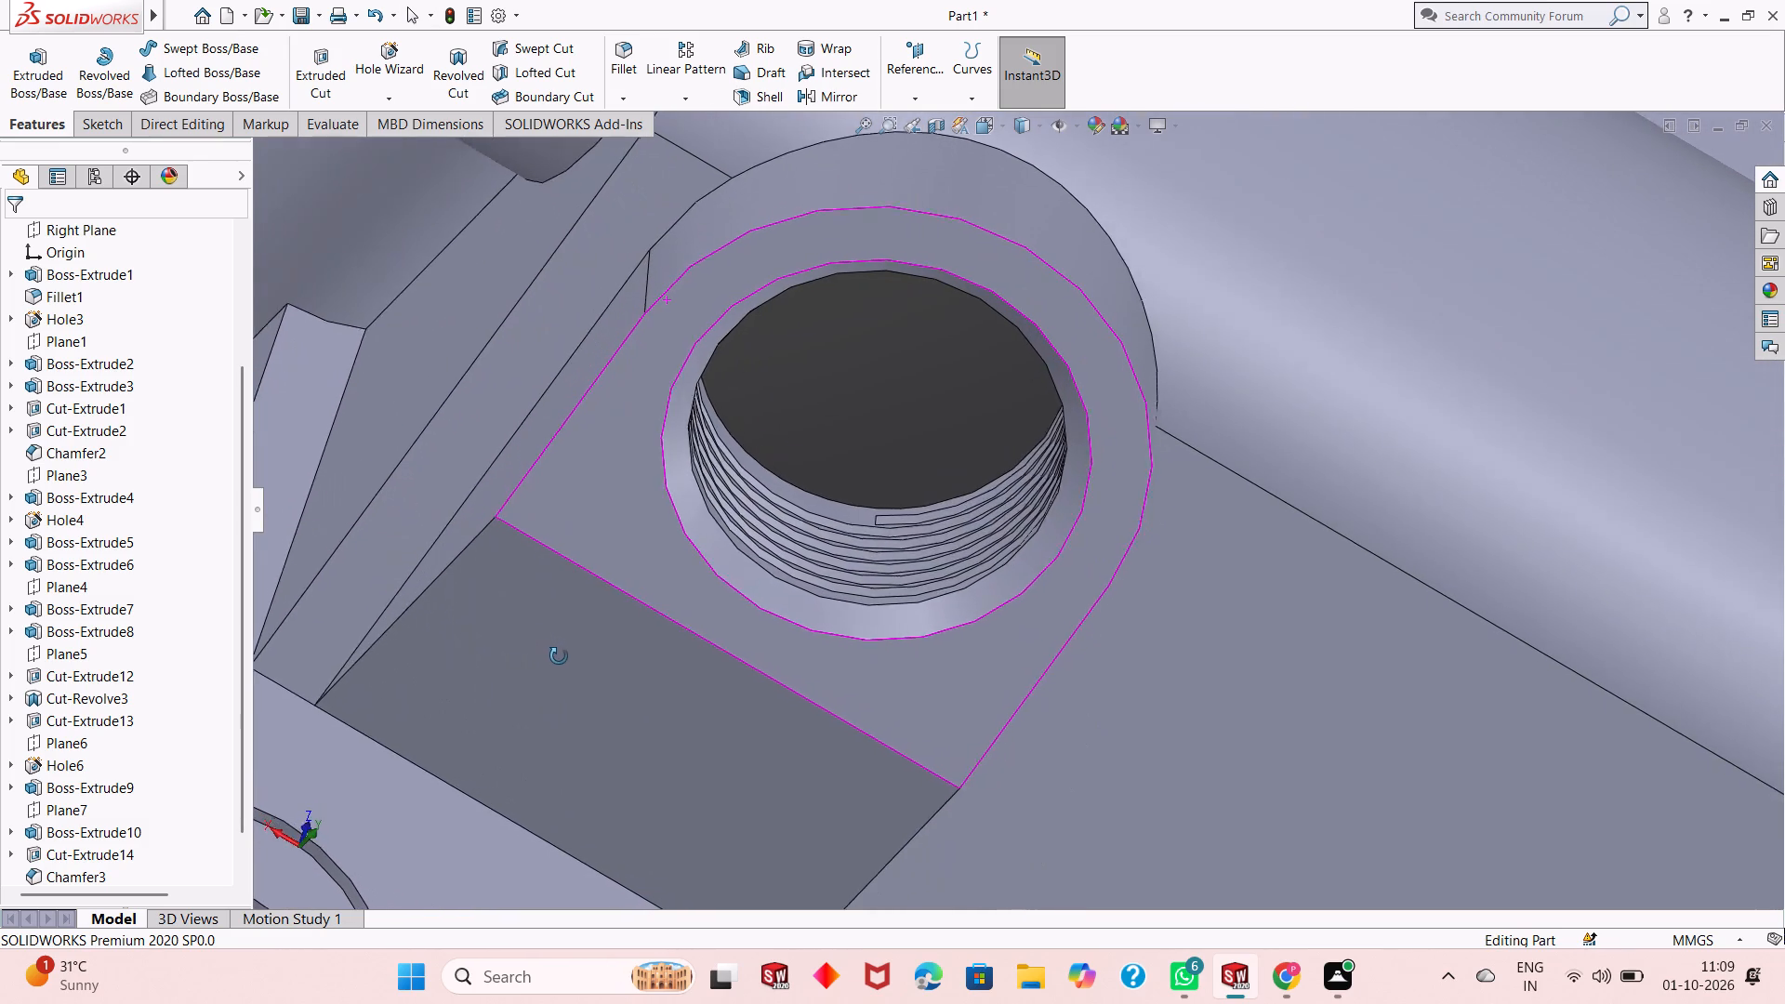
{"action": "scroll", "coordinate": [451, 522], "scroll_direction": "up", "scroll_amount": 2}
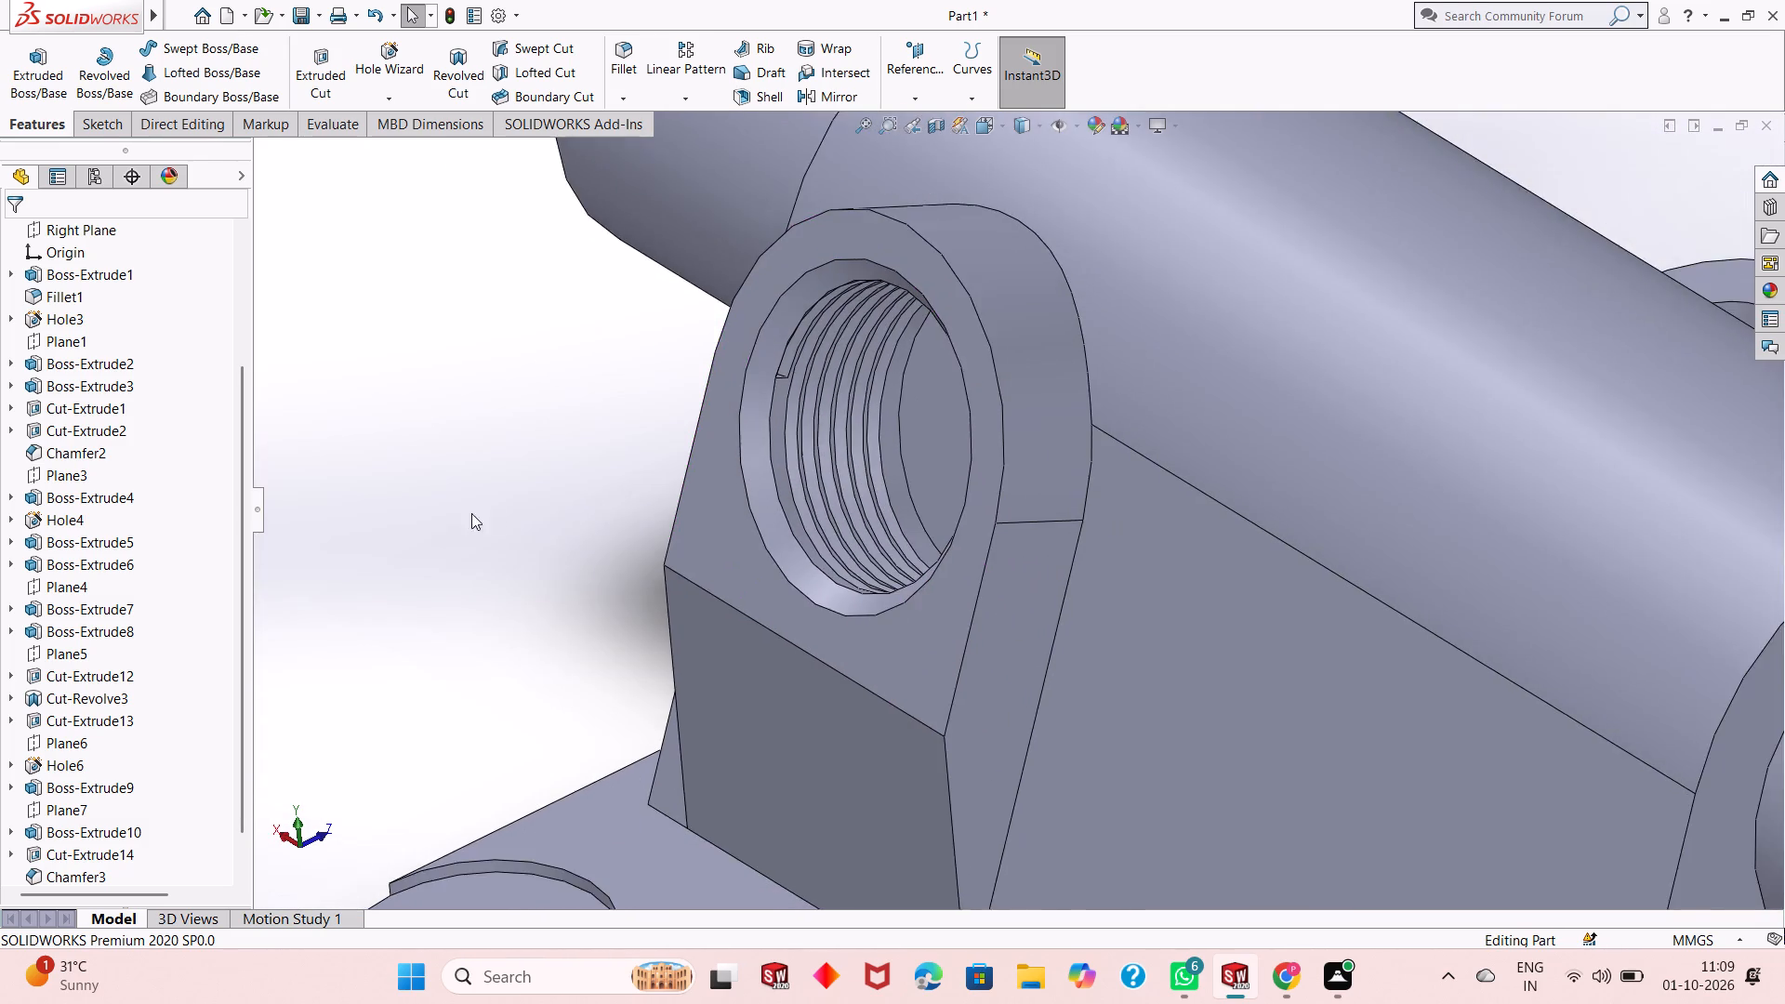
{"action": "scroll", "coordinate": [471, 513], "scroll_direction": "up", "scroll_amount": 2}
{"action": "middle_click_drag", "start_coordinate": [588, 526], "coordinate": [614, 533]}
{"action": "scroll", "coordinate": [601, 469], "scroll_direction": "up", "scroll_amount": 2}
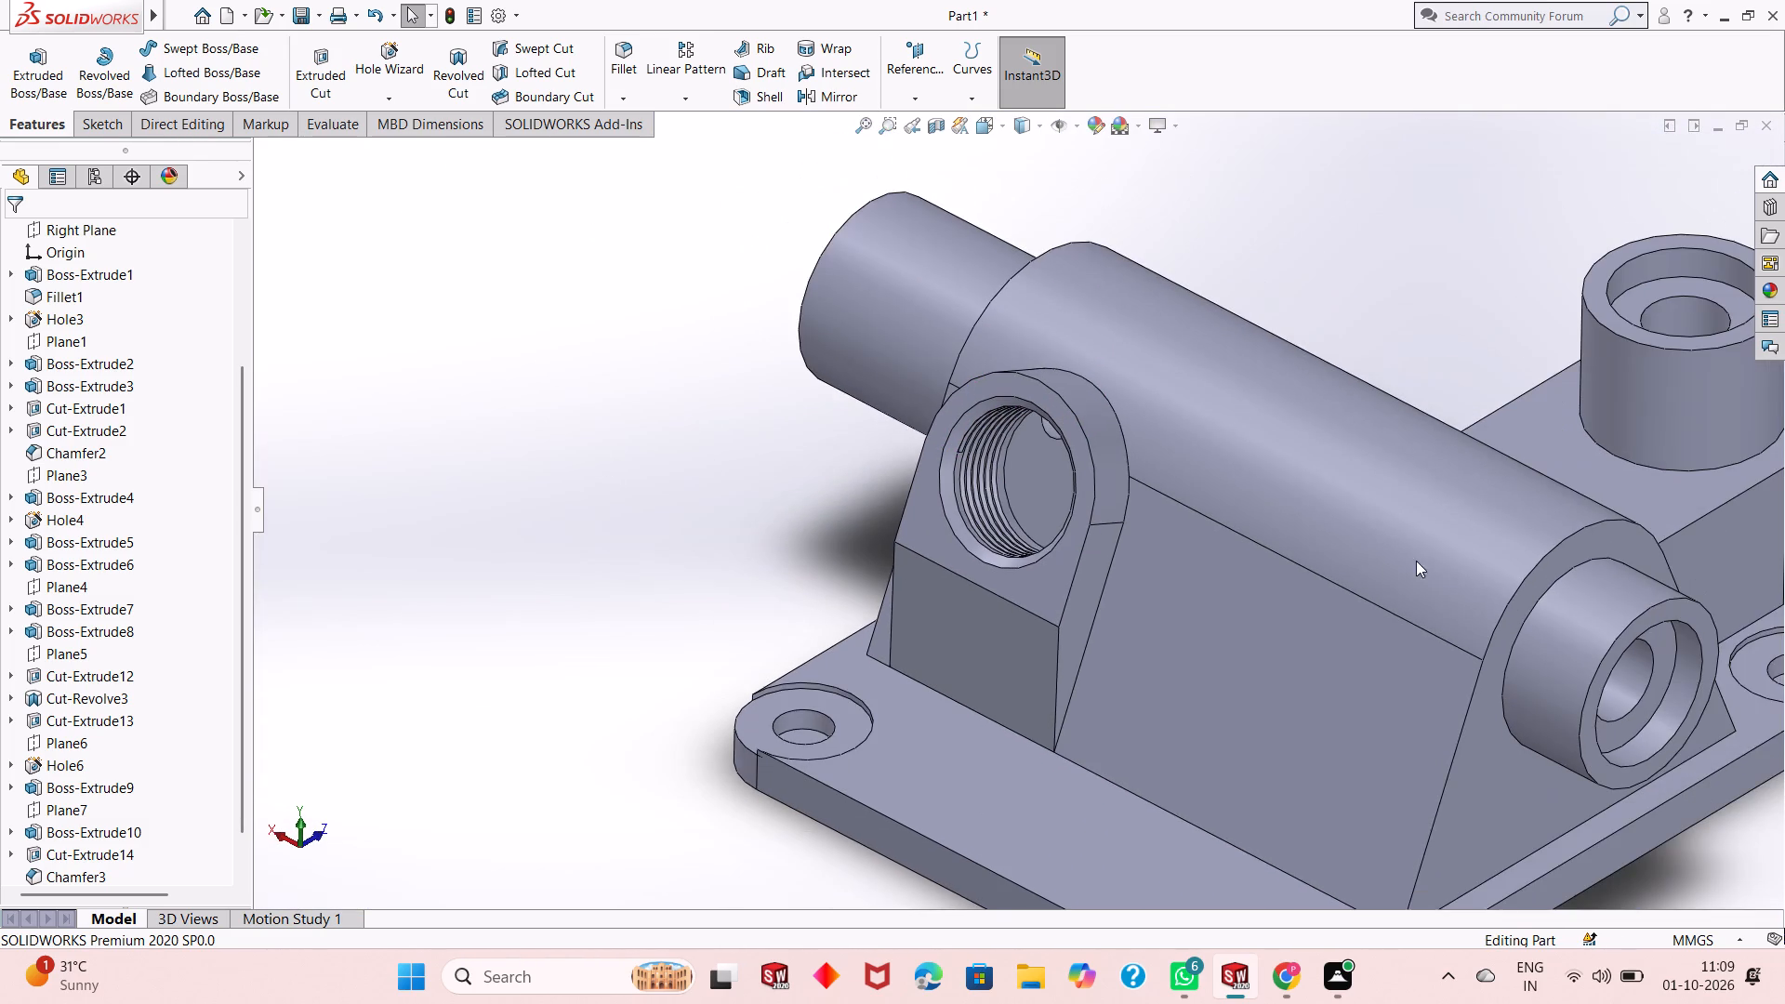
{"action": "scroll", "coordinate": [1416, 561], "scroll_direction": "down", "scroll_amount": 3}
{"action": "scroll", "coordinate": [689, 518], "scroll_direction": "up", "scroll_amount": 2}
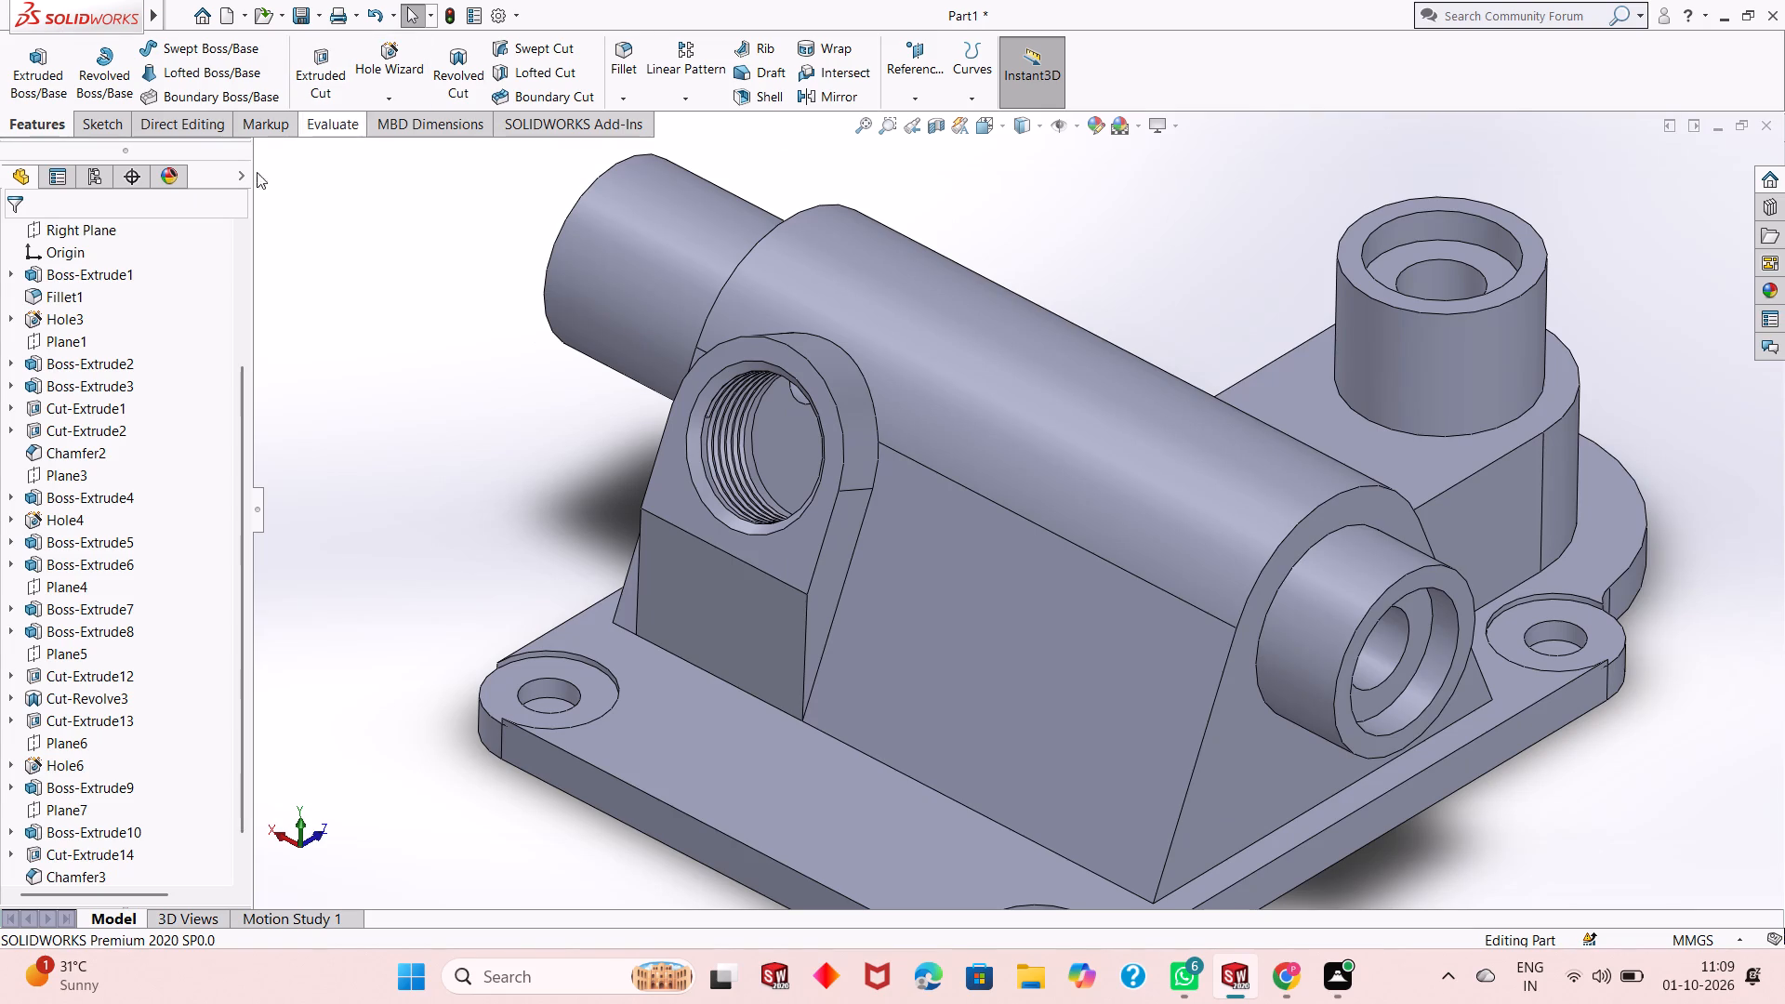
{"action": "scroll", "coordinate": [113, 648], "scroll_direction": "down", "scroll_amount": 3}
{"action": "left_click", "coordinate": [82, 852]}
{"action": "left_click", "coordinate": [104, 795]}
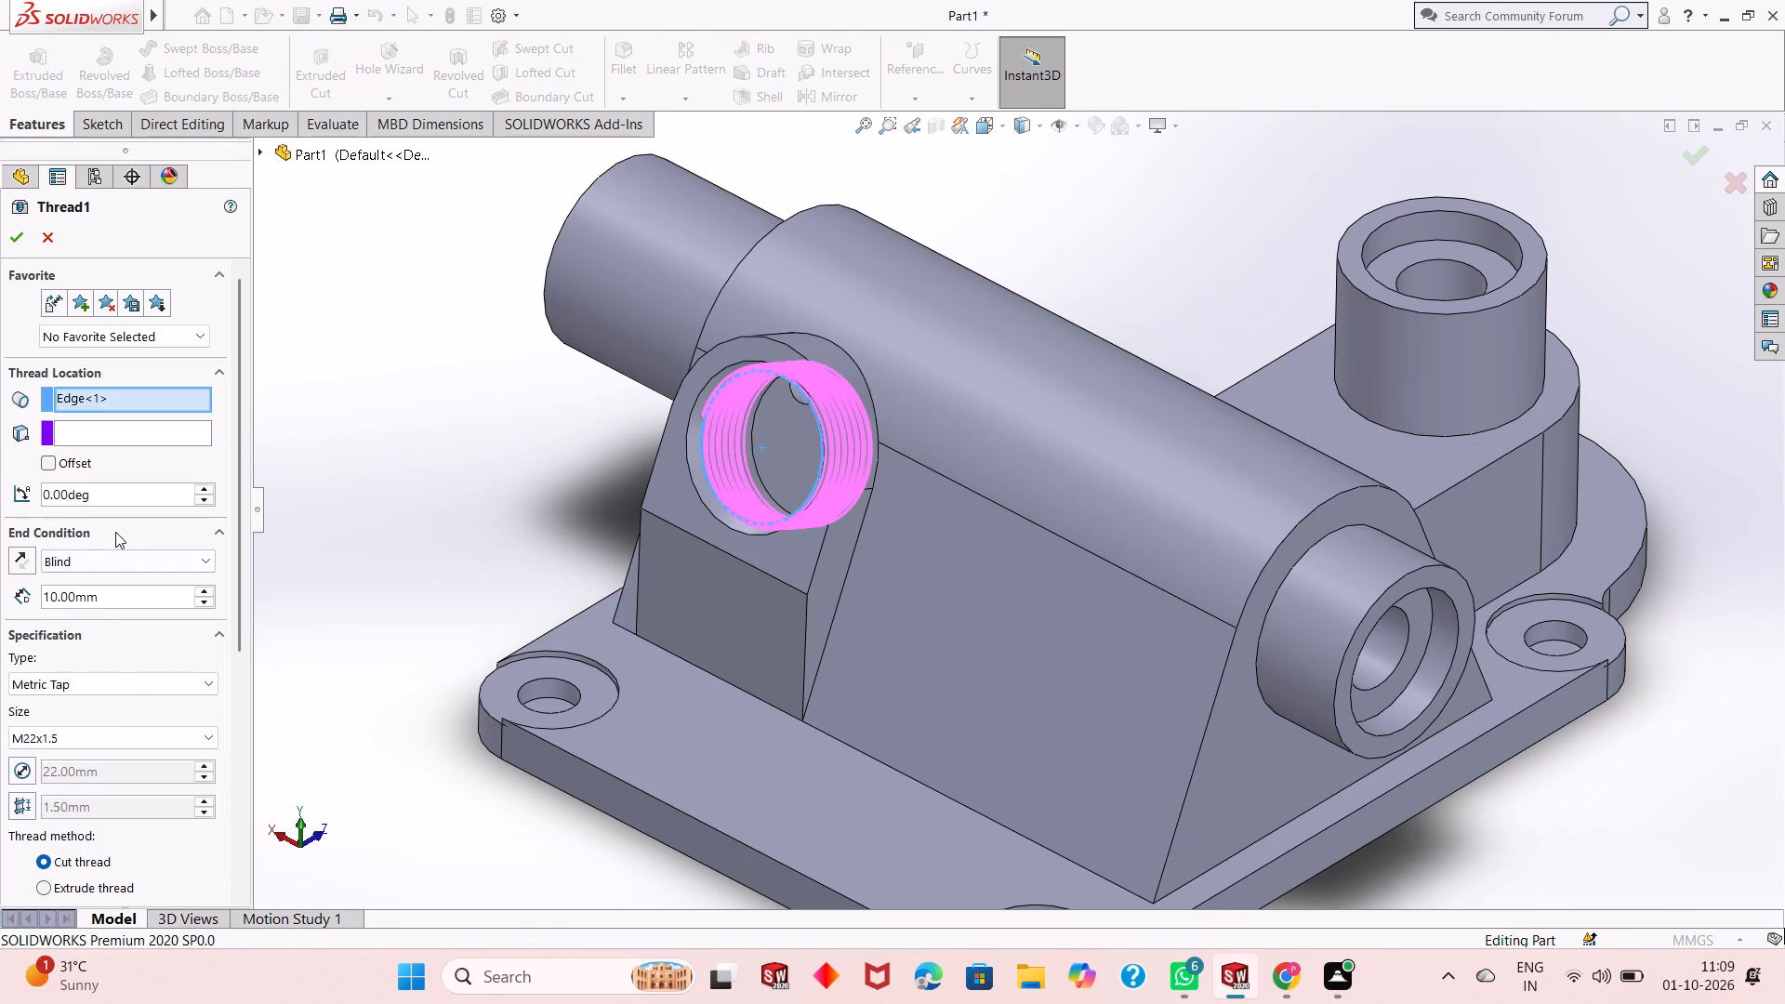
{"action": "double_click", "coordinate": [120, 593]}
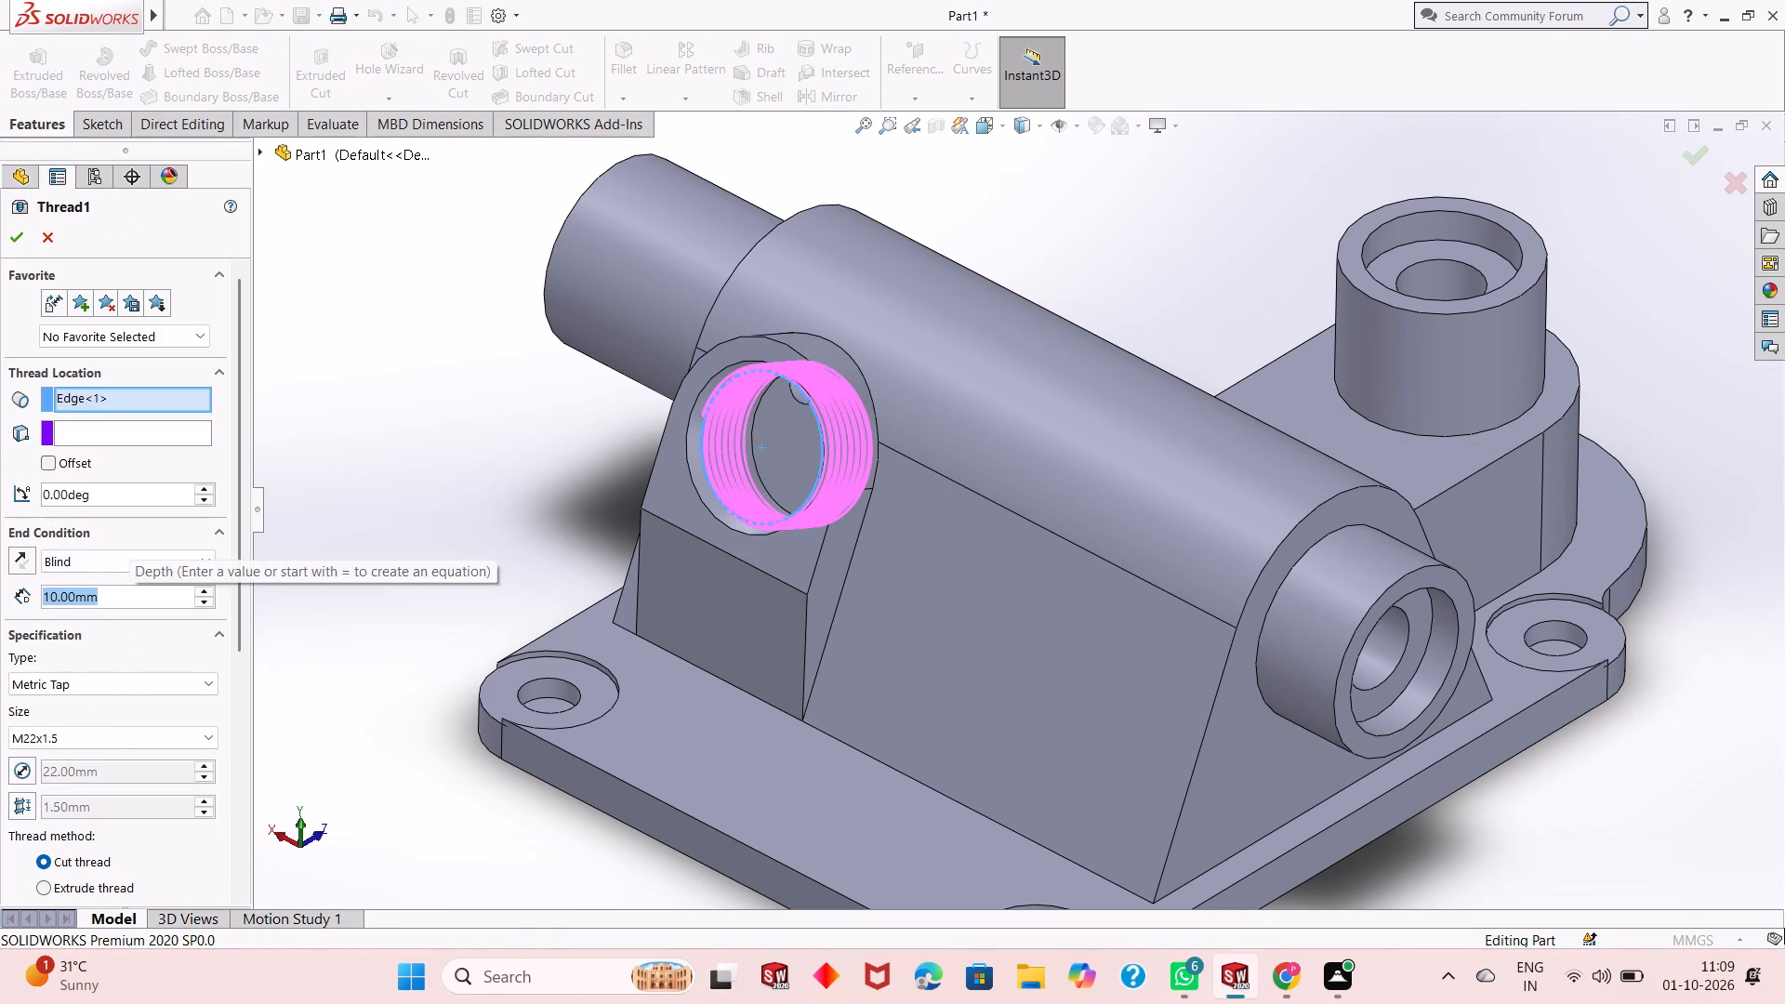
{"action": "type", "text": "12"}
{"action": "key", "text": "Return"}
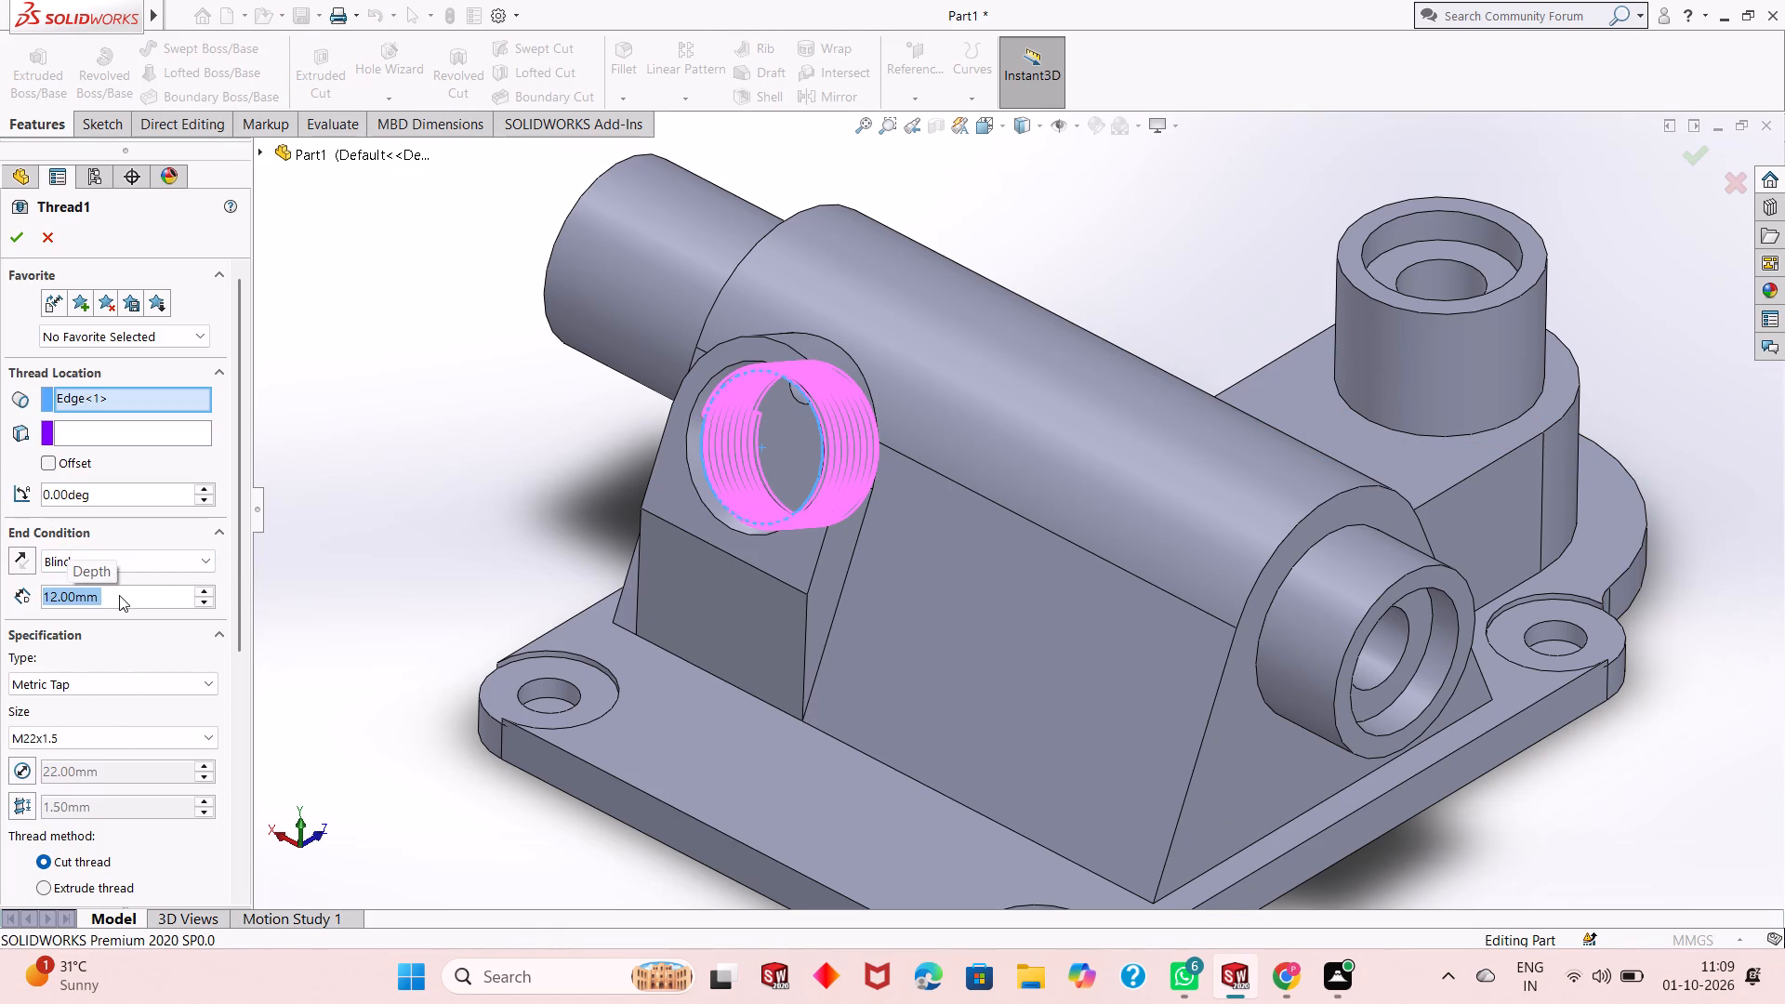
Trim the boss thread with its start face only, leaving end-face trimming off, and apply the edited thread.
{"action": "scroll", "coordinate": [251, 760], "scroll_direction": "down", "scroll_amount": 17}
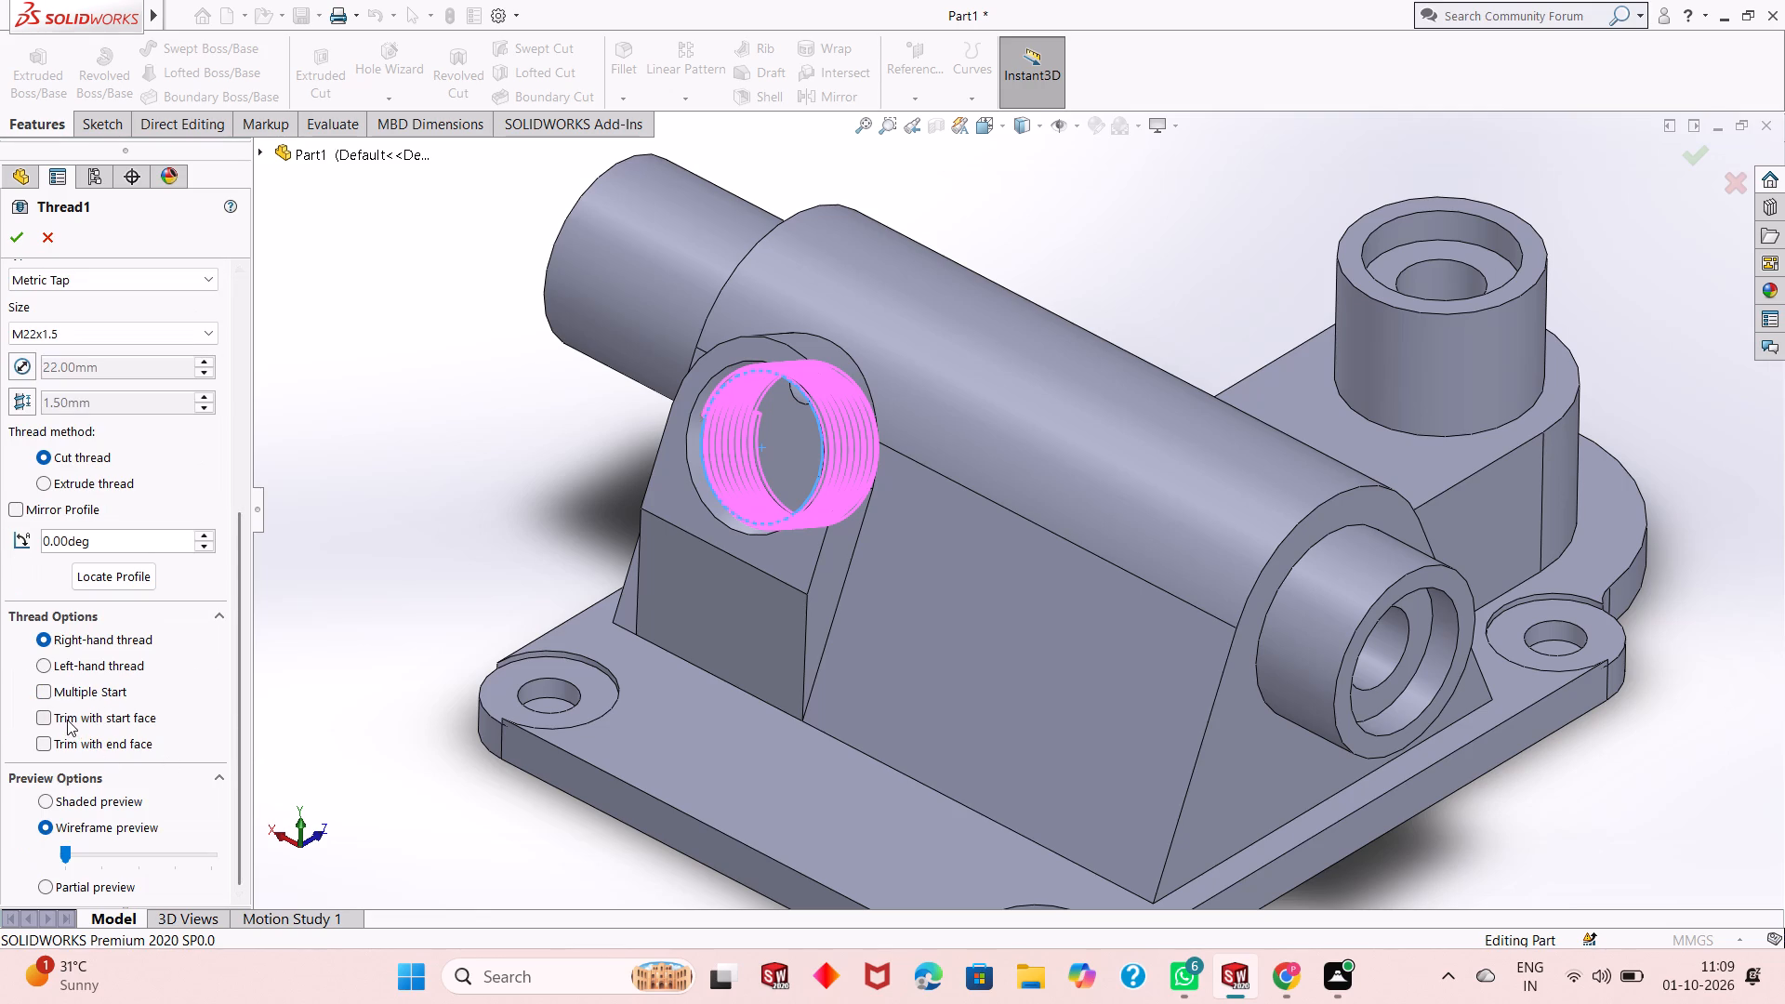
{"action": "left_click", "coordinate": [67, 720]}
{"action": "left_click", "coordinate": [67, 720]}
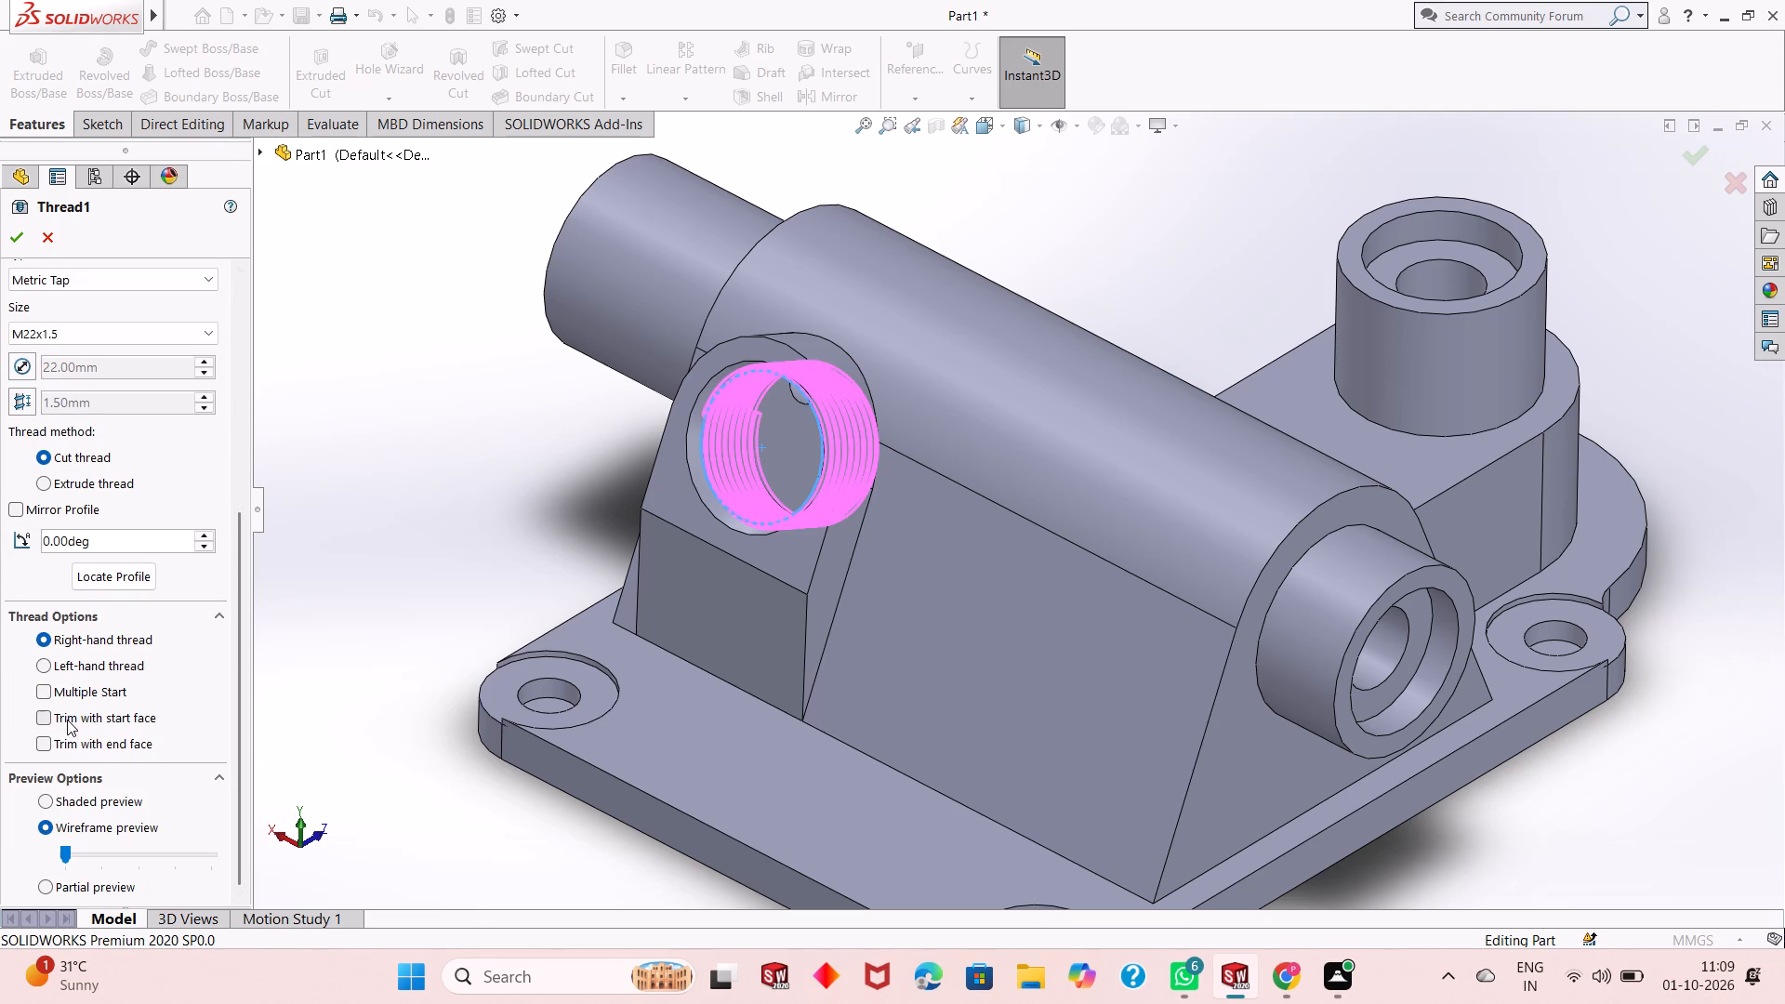
{"action": "left_click", "coordinate": [72, 741]}
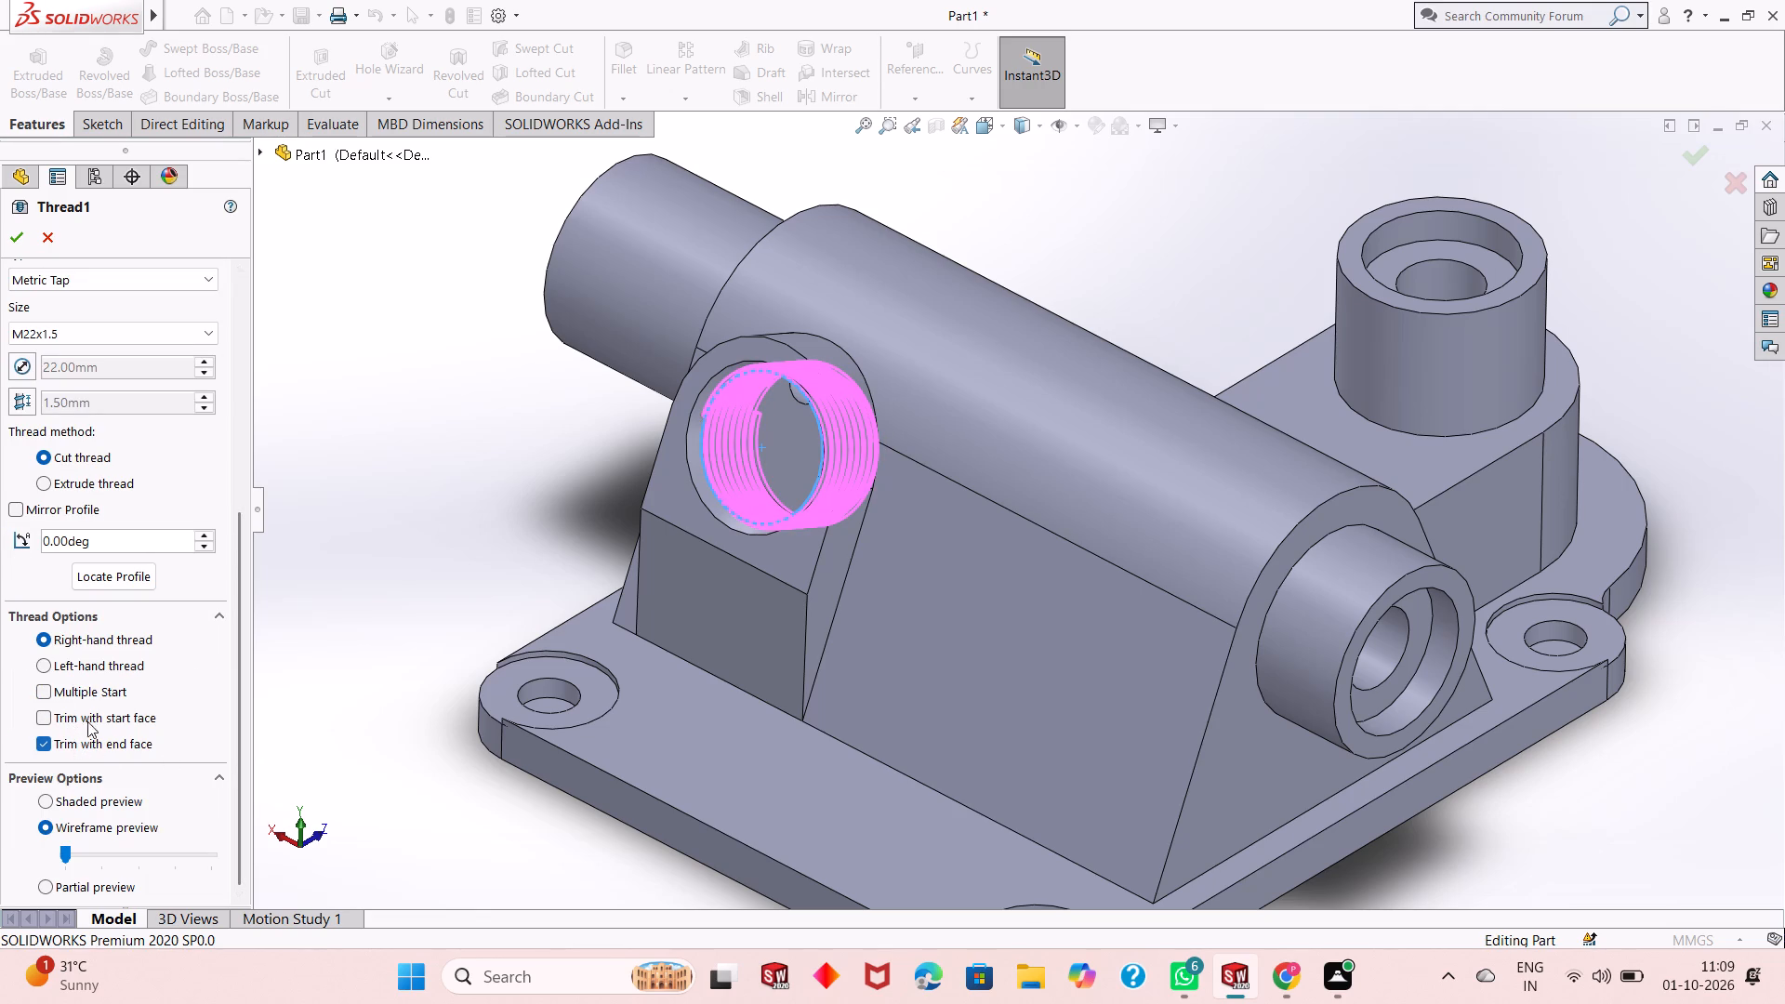
{"action": "left_click", "coordinate": [90, 716]}
{"action": "left_click", "coordinate": [85, 737]}
{"action": "left_click", "coordinate": [22, 241]}
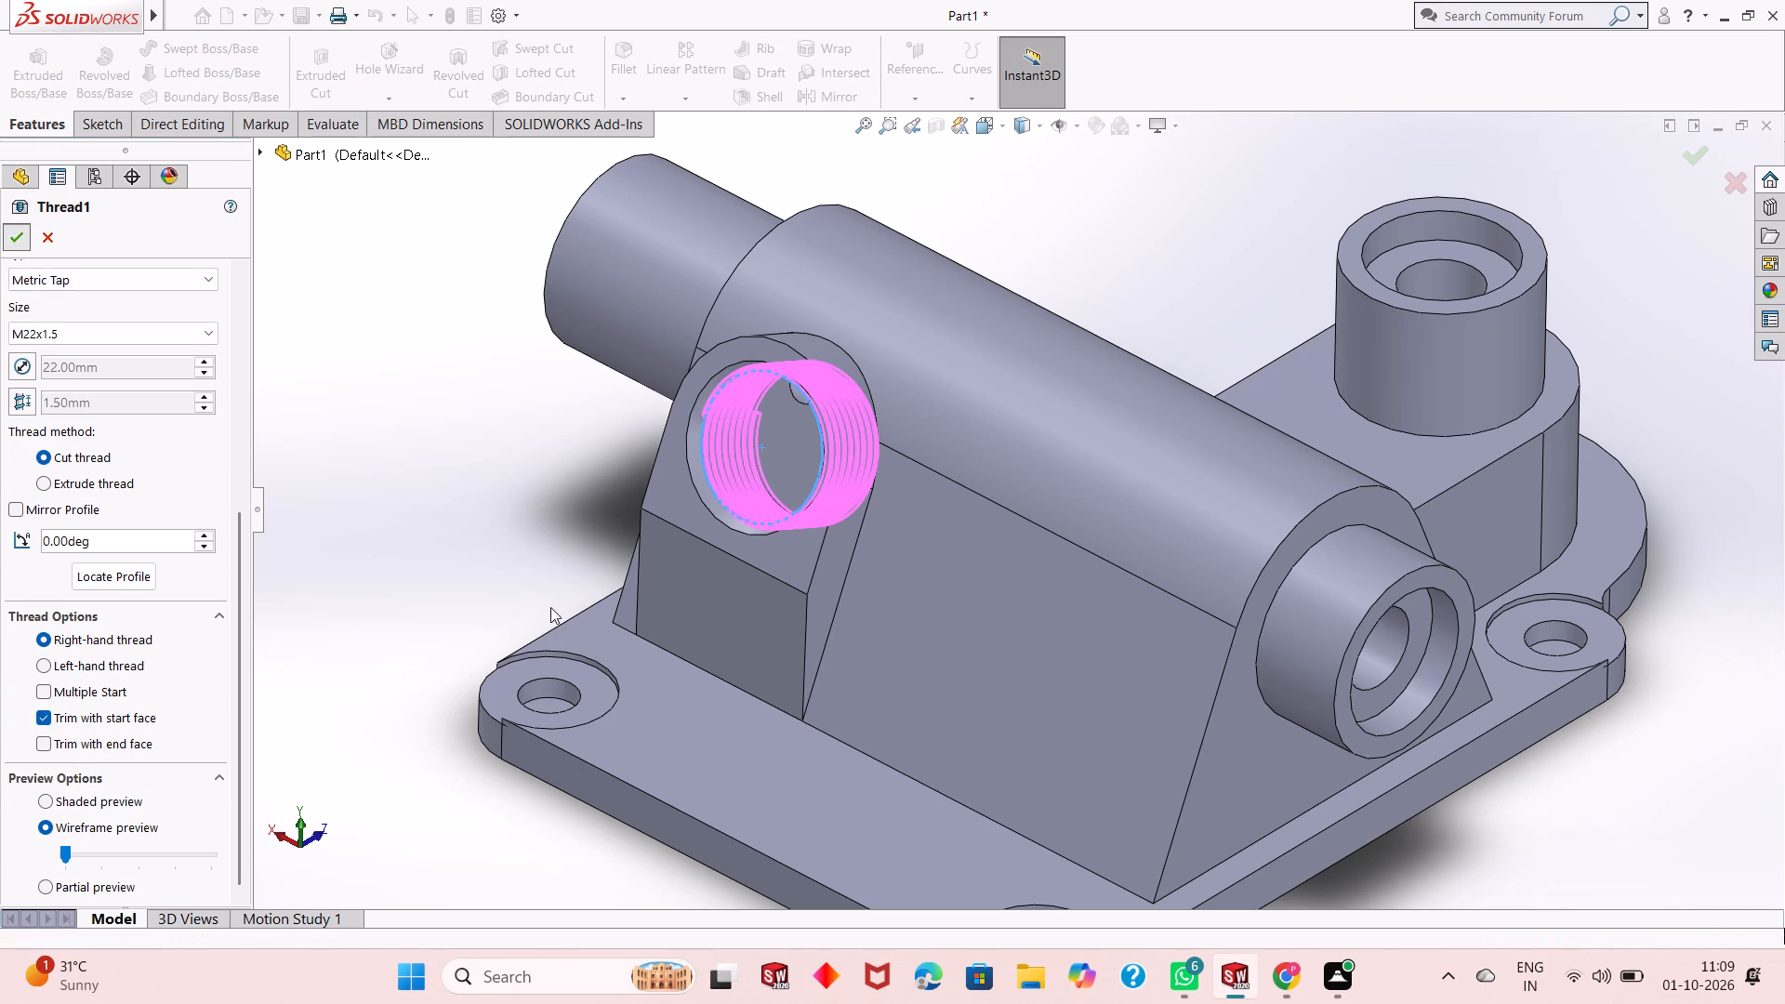
{"action": "left_click", "coordinate": [525, 545]}
Examine the edited thread in the round-topped boss from several angles, including its start and inner end.
{"action": "middle_click_drag", "start_coordinate": [668, 555], "coordinate": [830, 627]}
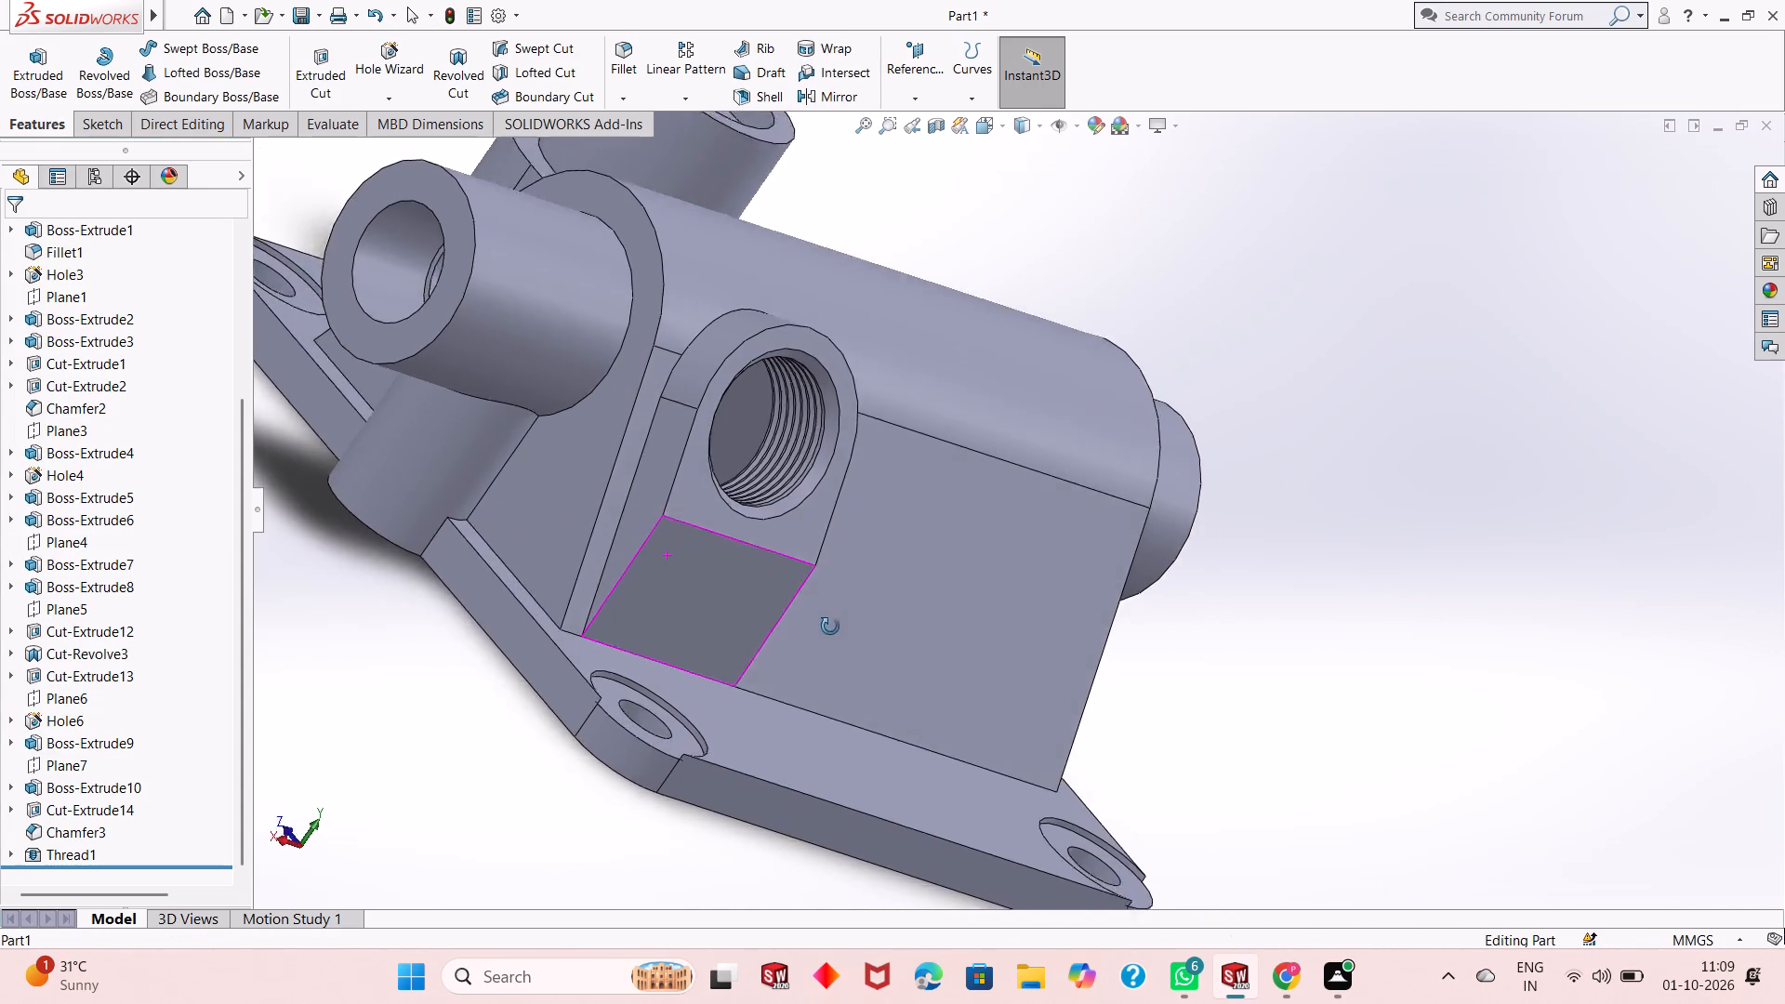
{"action": "middle_click_drag", "start_coordinate": [830, 627], "coordinate": [805, 654]}
{"action": "scroll", "coordinate": [792, 519], "scroll_direction": "down", "scroll_amount": 5}
{"action": "middle_click_drag", "start_coordinate": [1032, 549], "coordinate": [1051, 484]}
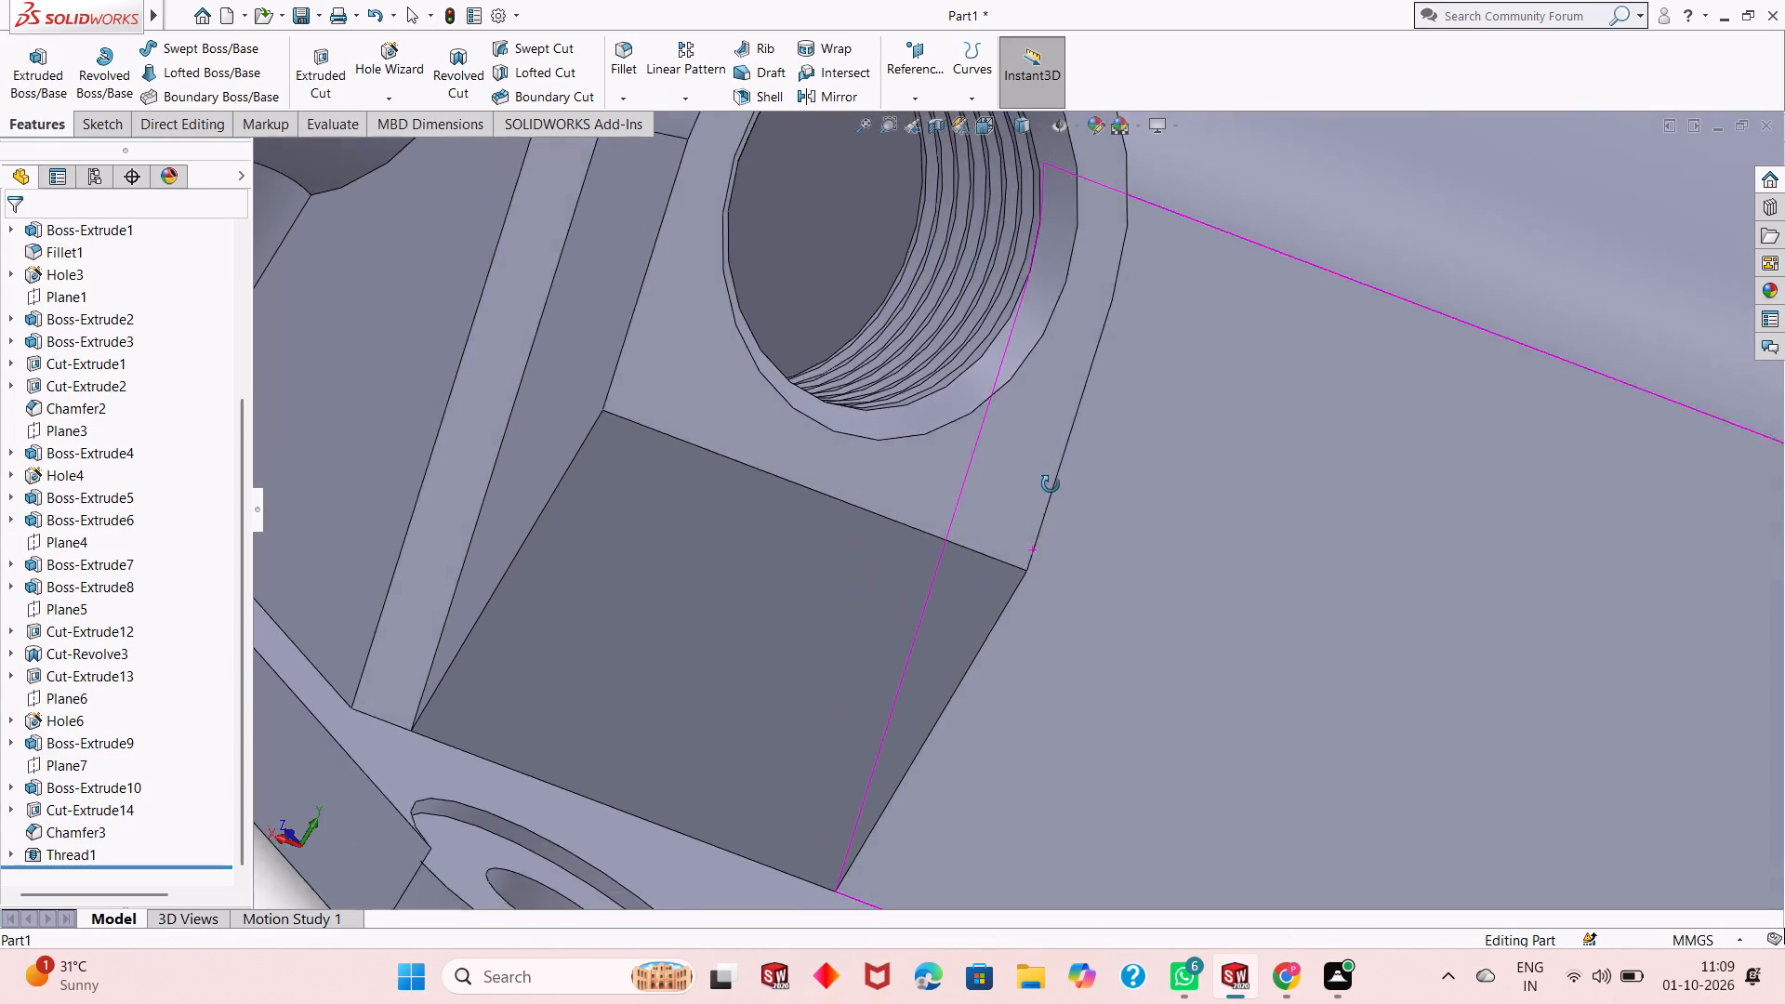
{"action": "middle_click_drag", "start_coordinate": [1051, 484], "coordinate": [865, 525]}
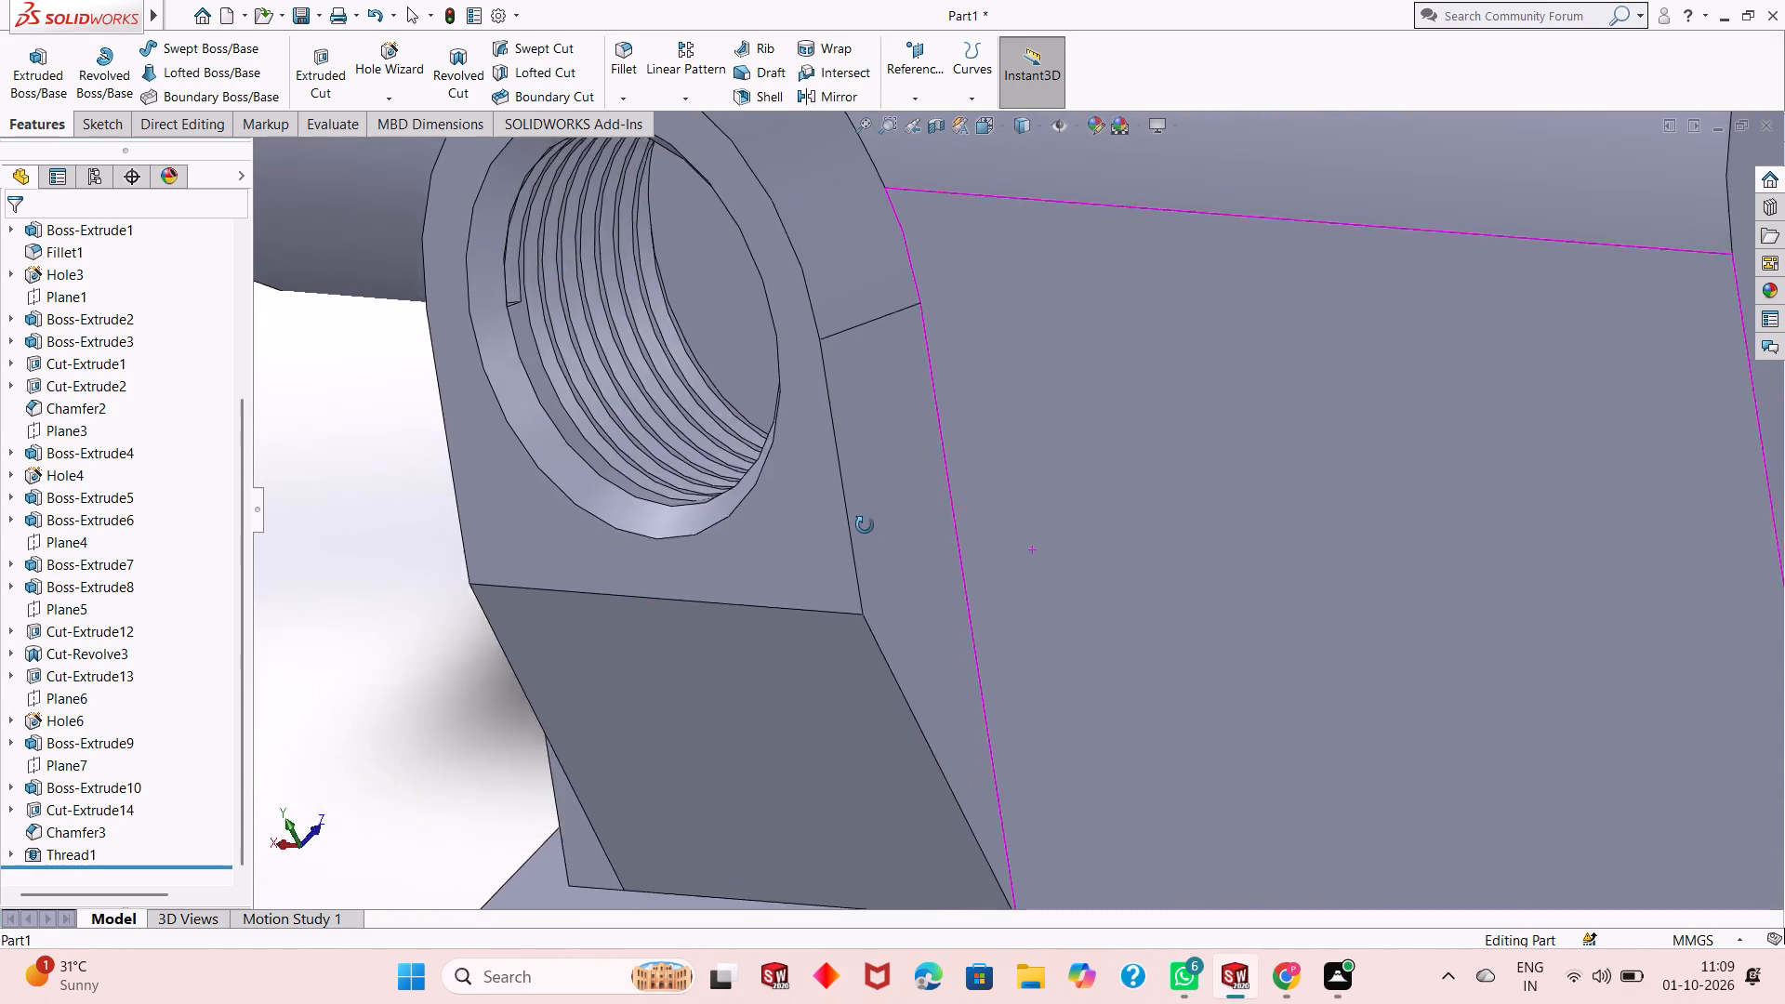
{"action": "middle_click_drag", "start_coordinate": [865, 525], "coordinate": [916, 329]}
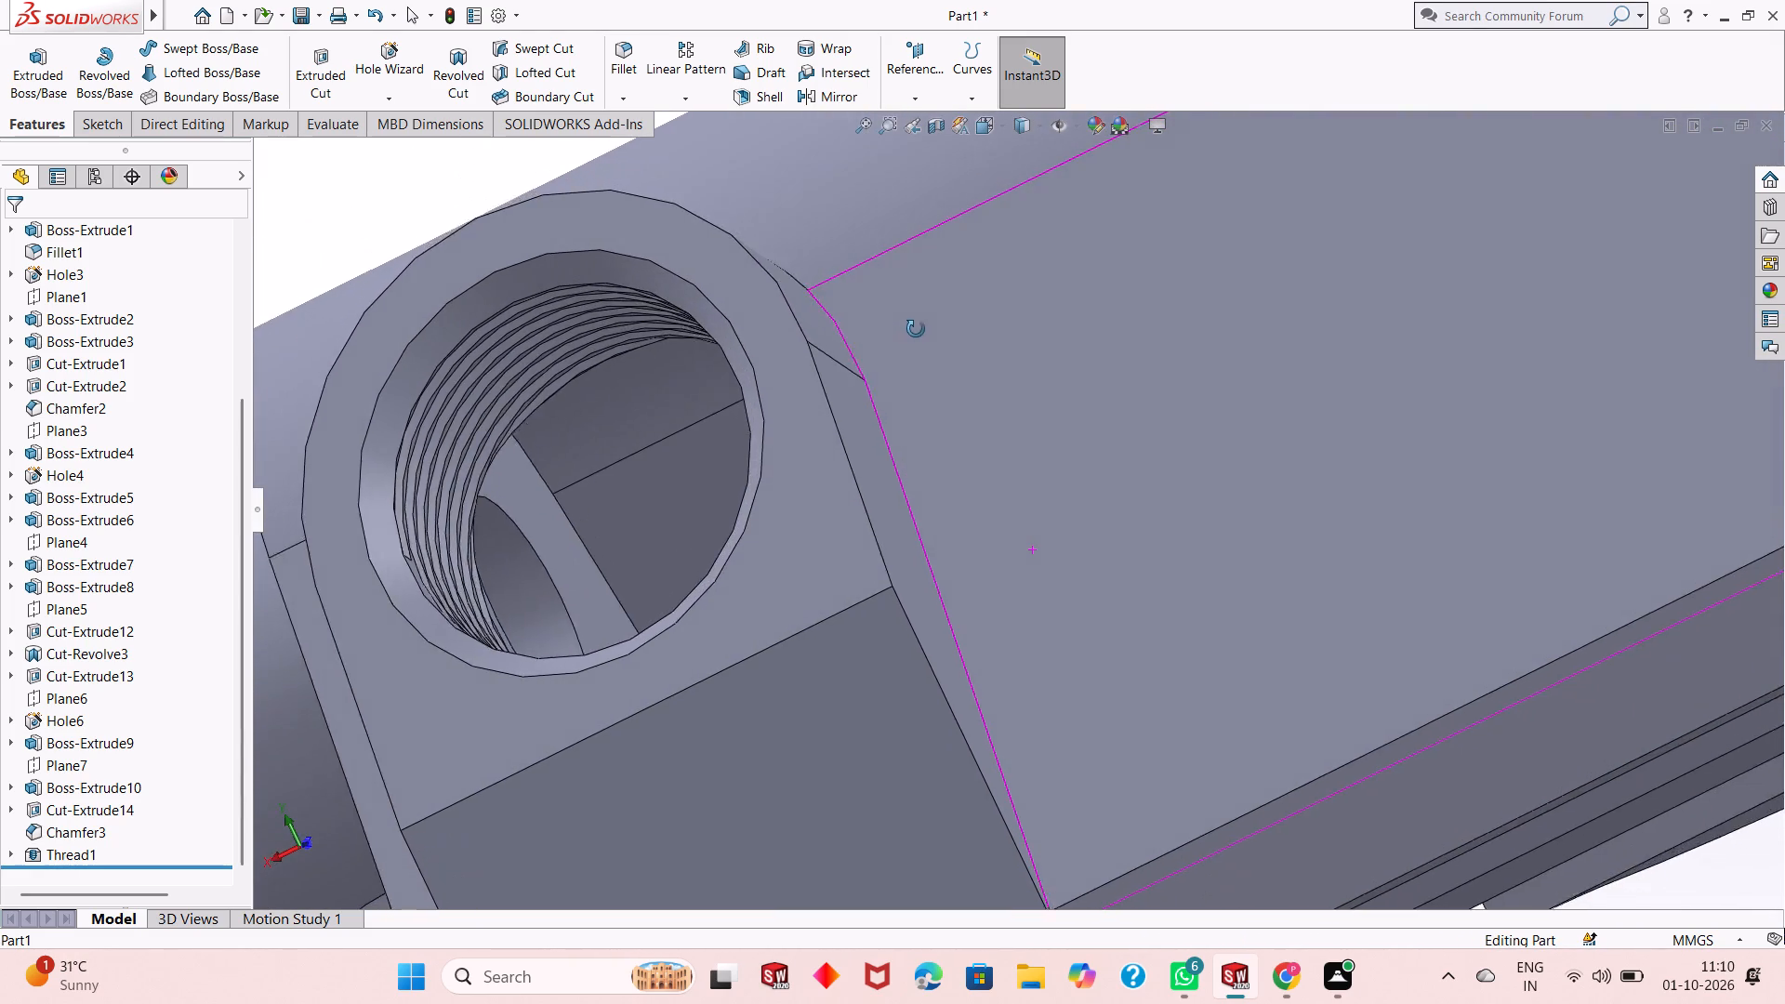
{"action": "middle_click_drag", "start_coordinate": [916, 329], "coordinate": [1027, 177]}
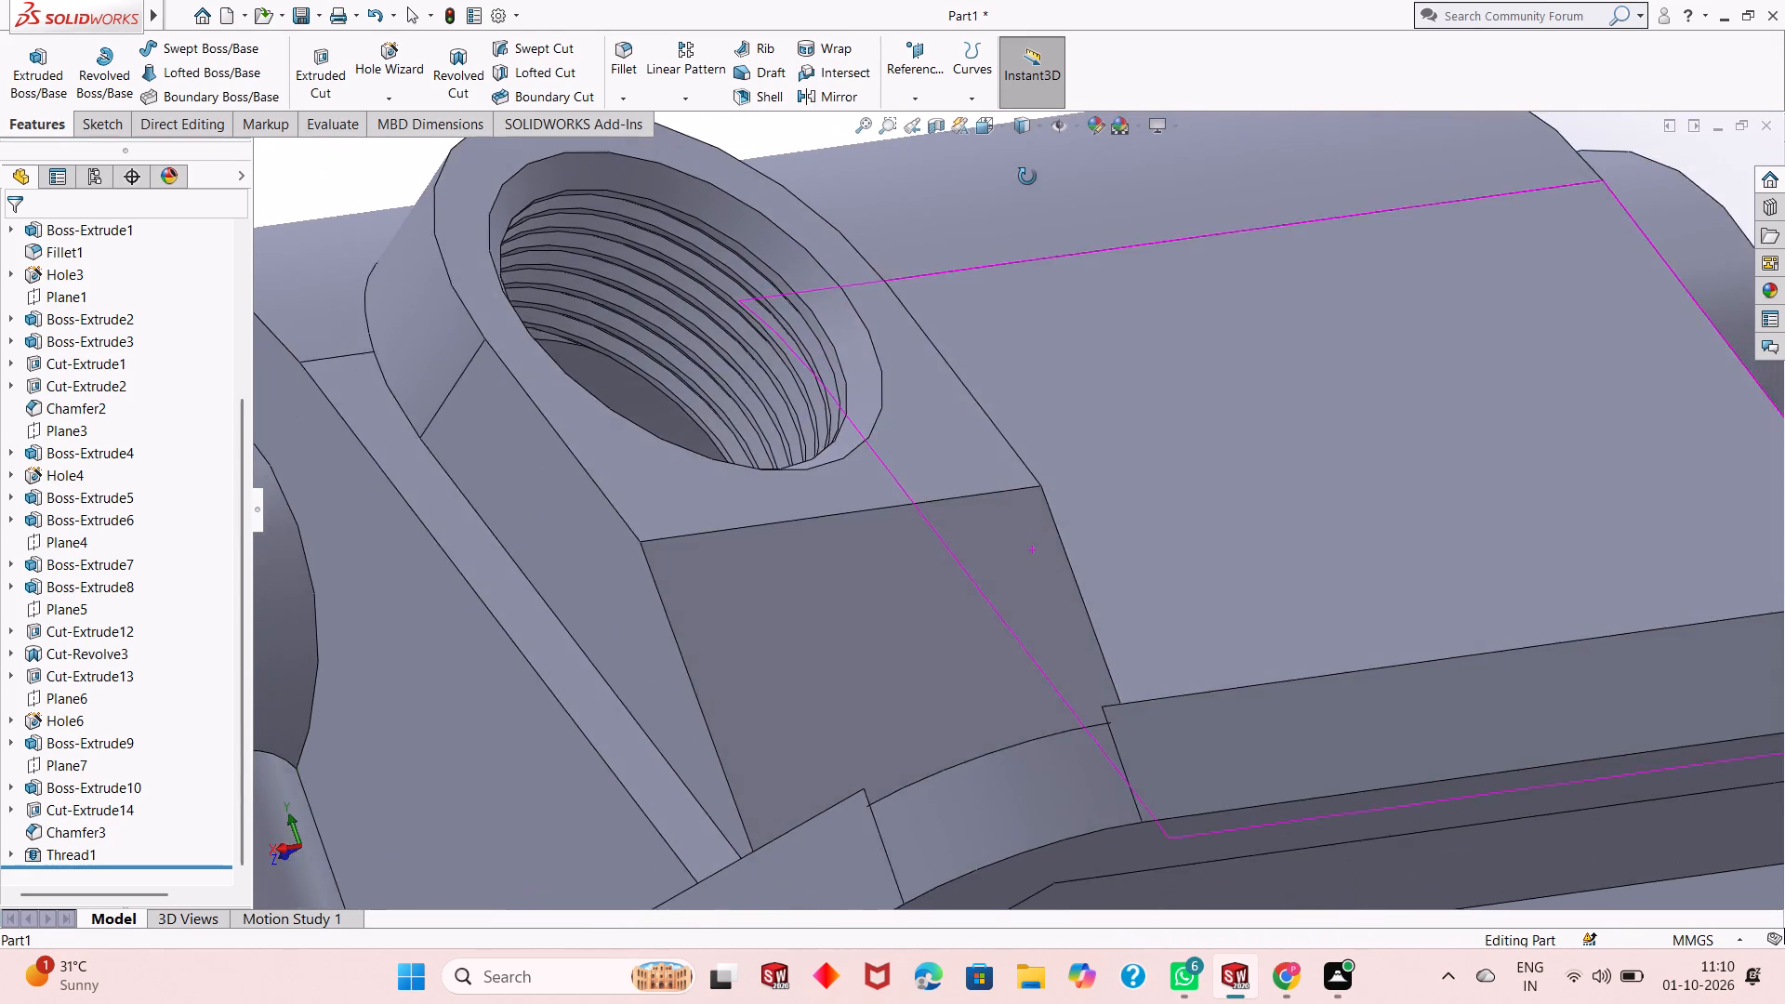
{"action": "middle_click_drag", "start_coordinate": [1027, 177], "coordinate": [974, 164]}
{"action": "middle_click_drag", "start_coordinate": [909, 162], "coordinate": [818, 197]}
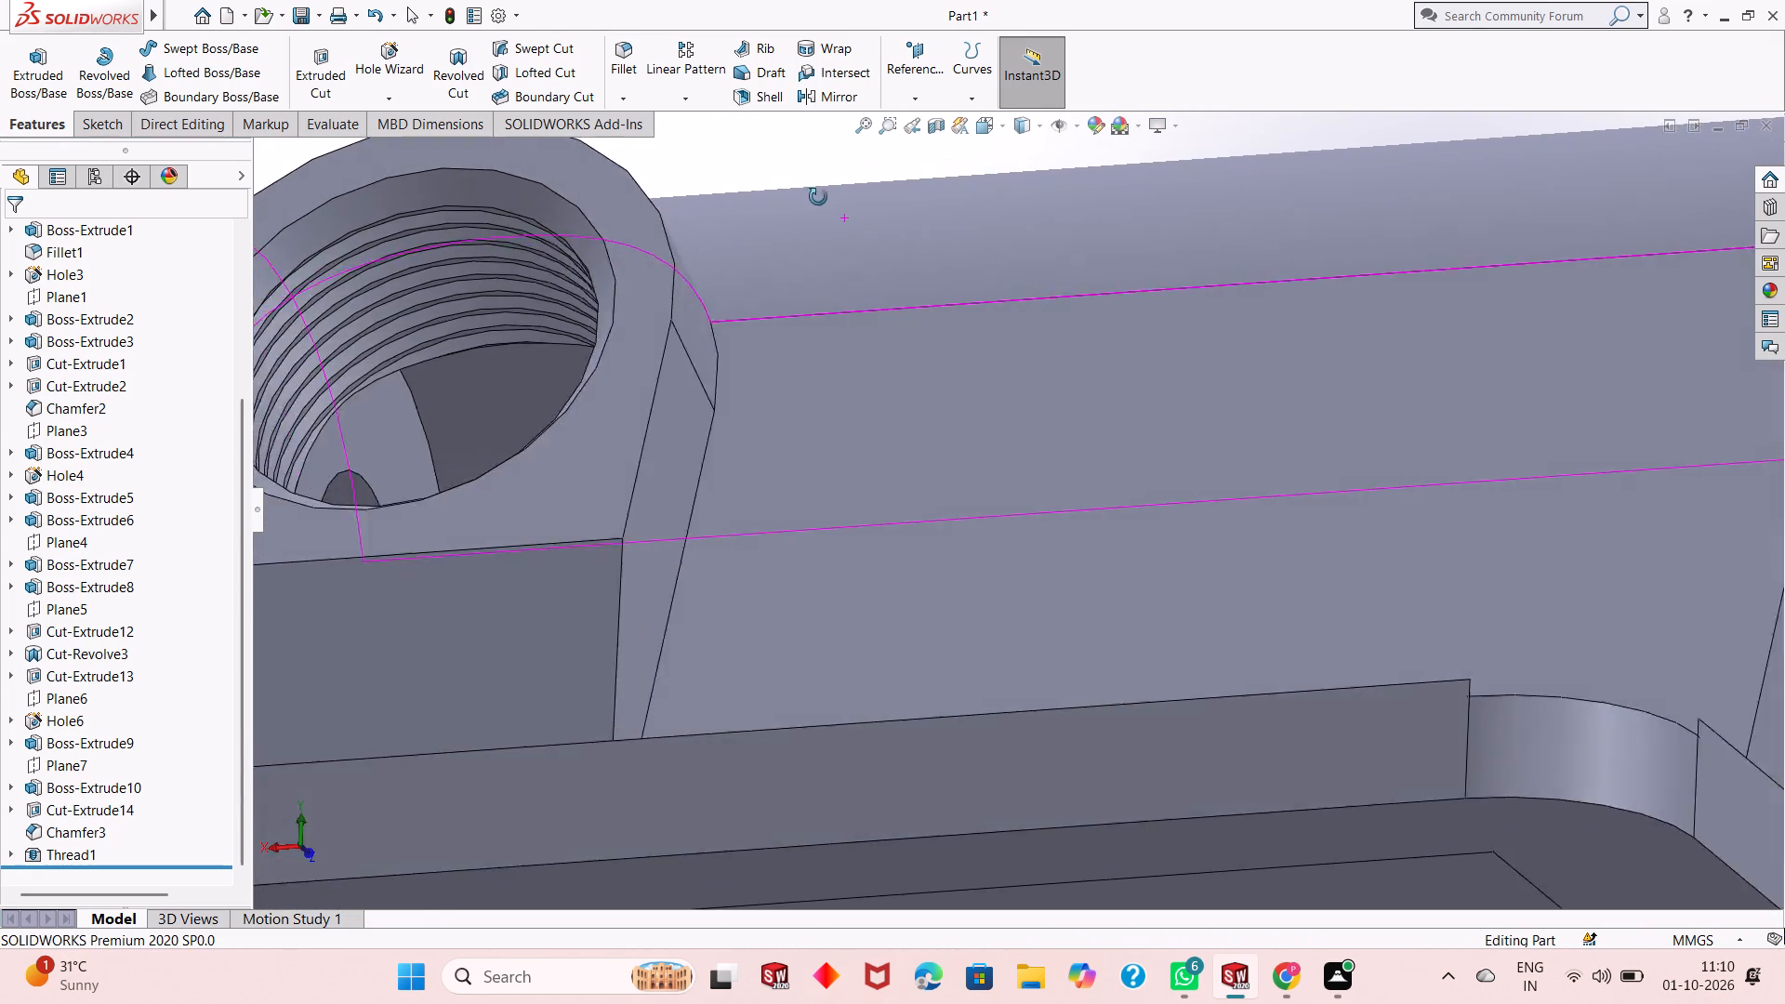
{"action": "middle_click_drag", "start_coordinate": [818, 197], "coordinate": [707, 527]}
{"action": "scroll", "coordinate": [693, 542], "scroll_direction": "up", "scroll_amount": 3}
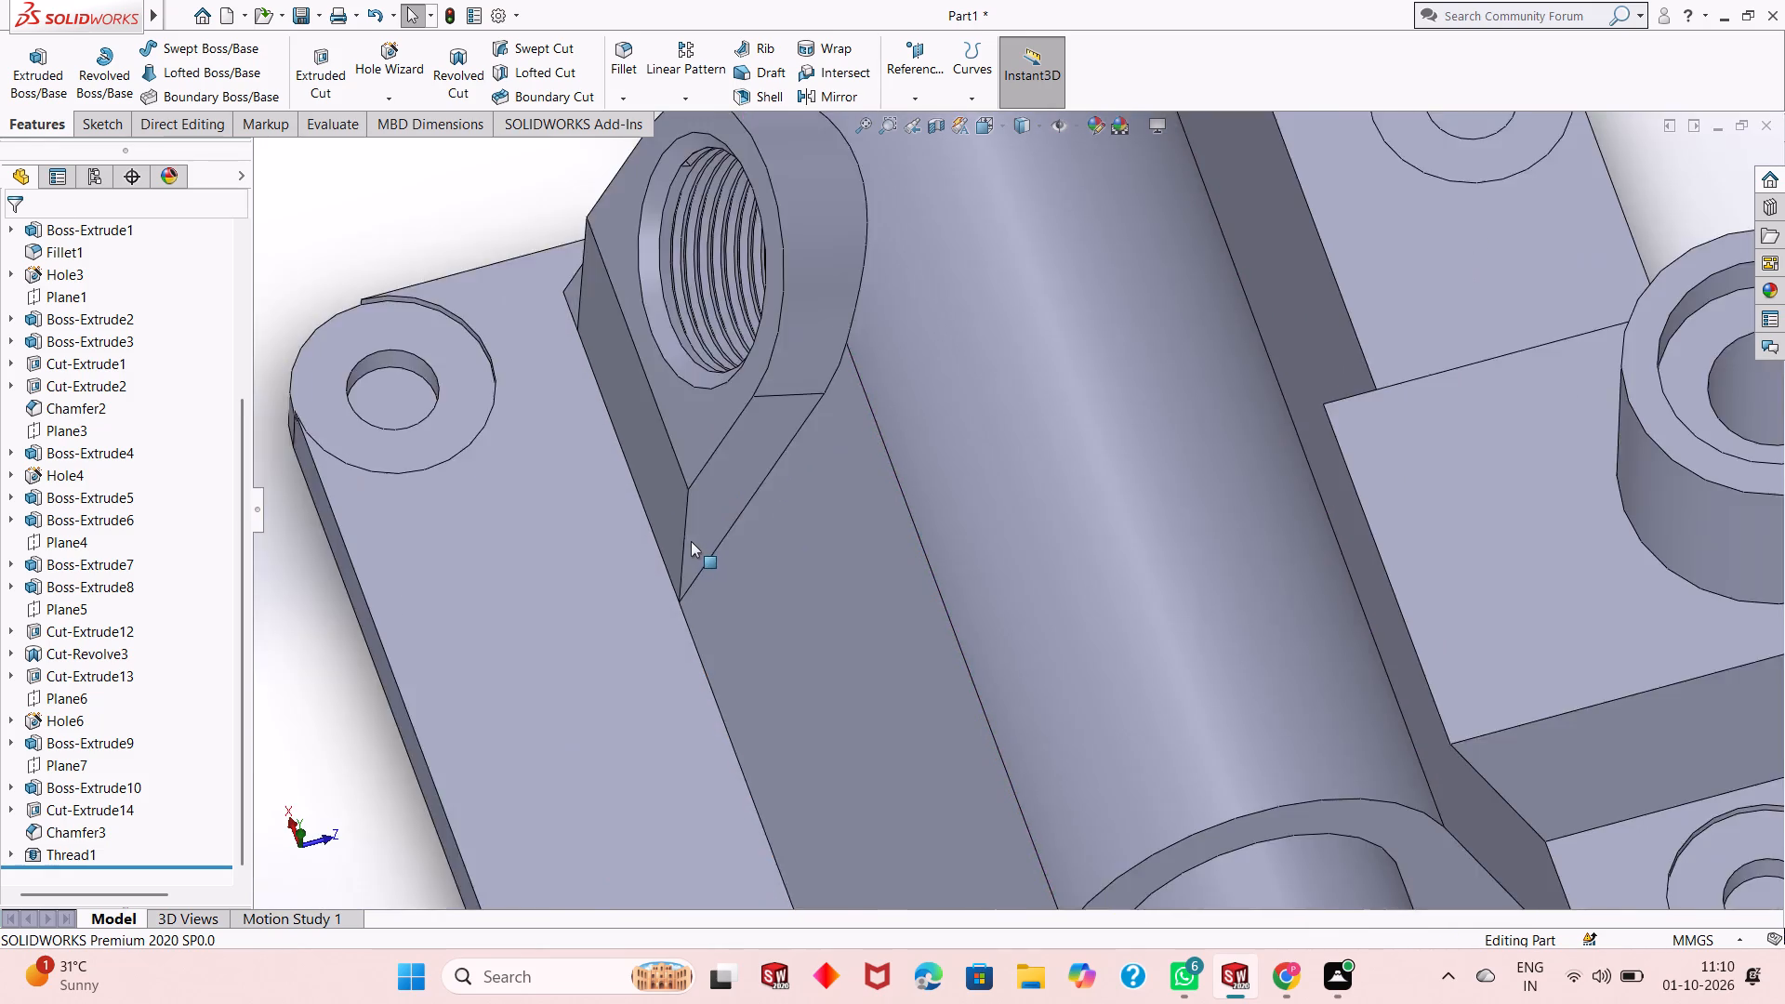
{"action": "scroll", "coordinate": [691, 541], "scroll_direction": "up", "scroll_amount": 2}
{"action": "middle_click_drag", "start_coordinate": [992, 565], "coordinate": [1051, 445]}
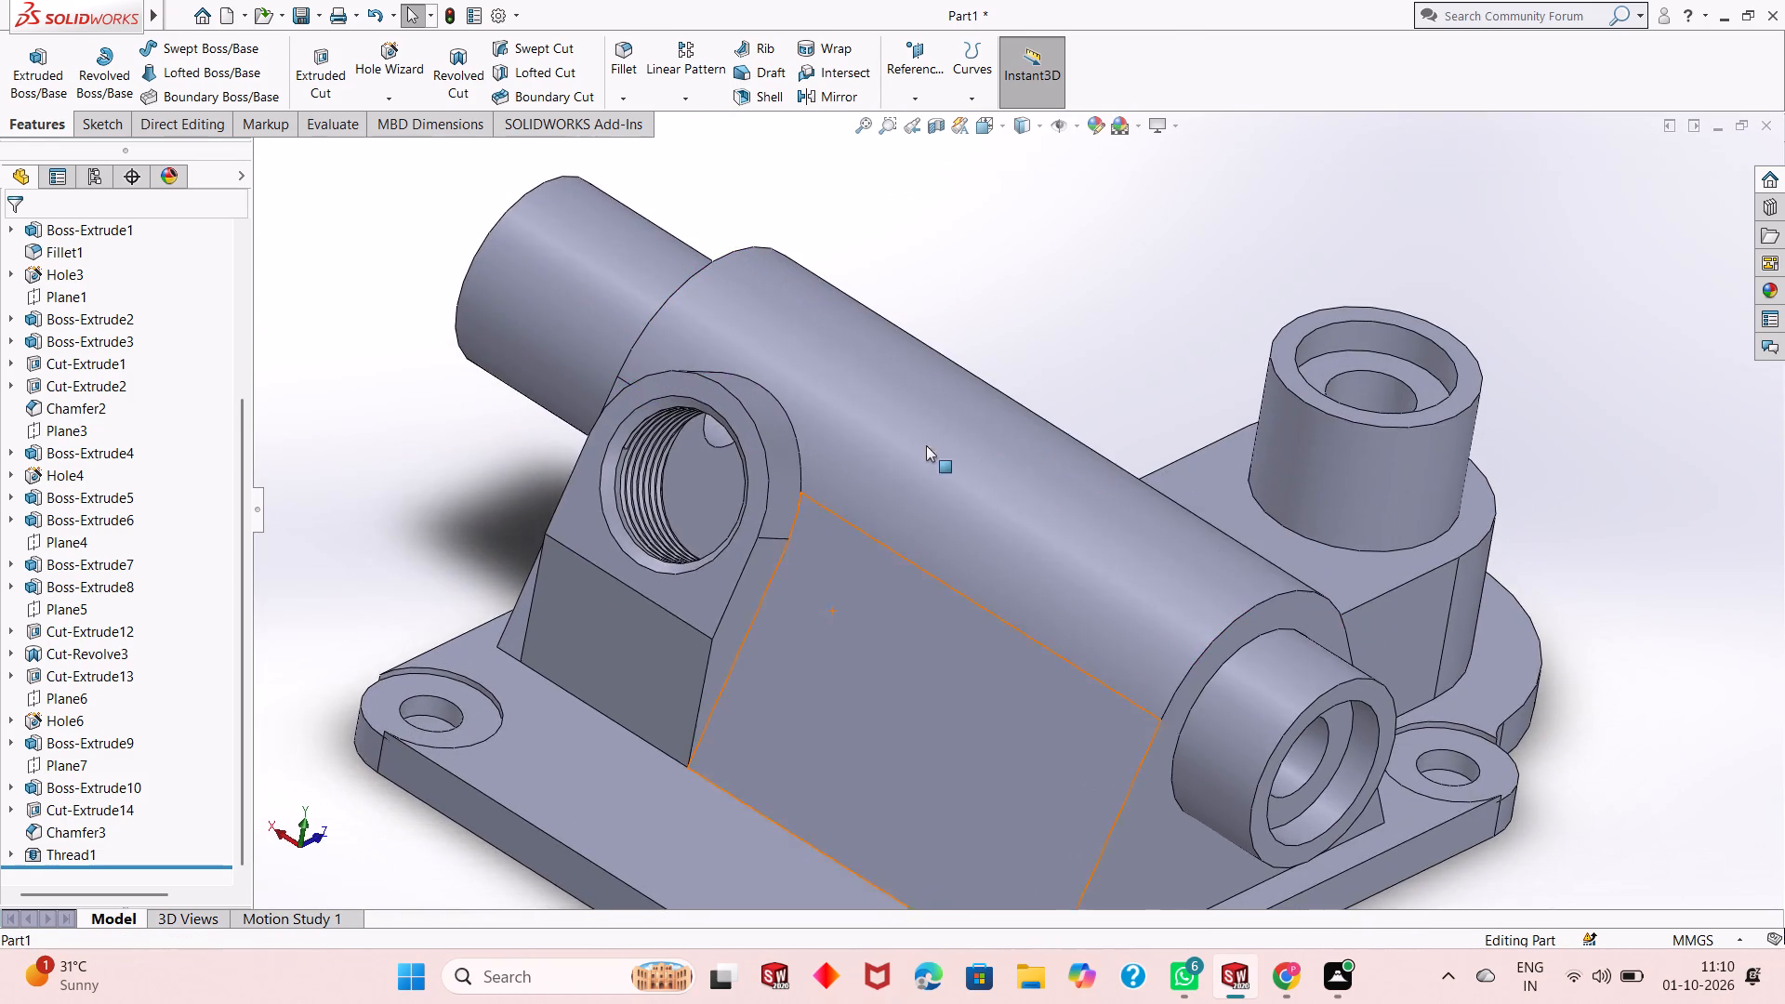
{"action": "scroll", "coordinate": [702, 461], "scroll_direction": "down", "scroll_amount": 2}
{"action": "middle_click_drag", "start_coordinate": [713, 586], "coordinate": [670, 571]}
{"action": "scroll", "coordinate": [528, 583], "scroll_direction": "up", "scroll_amount": 2}
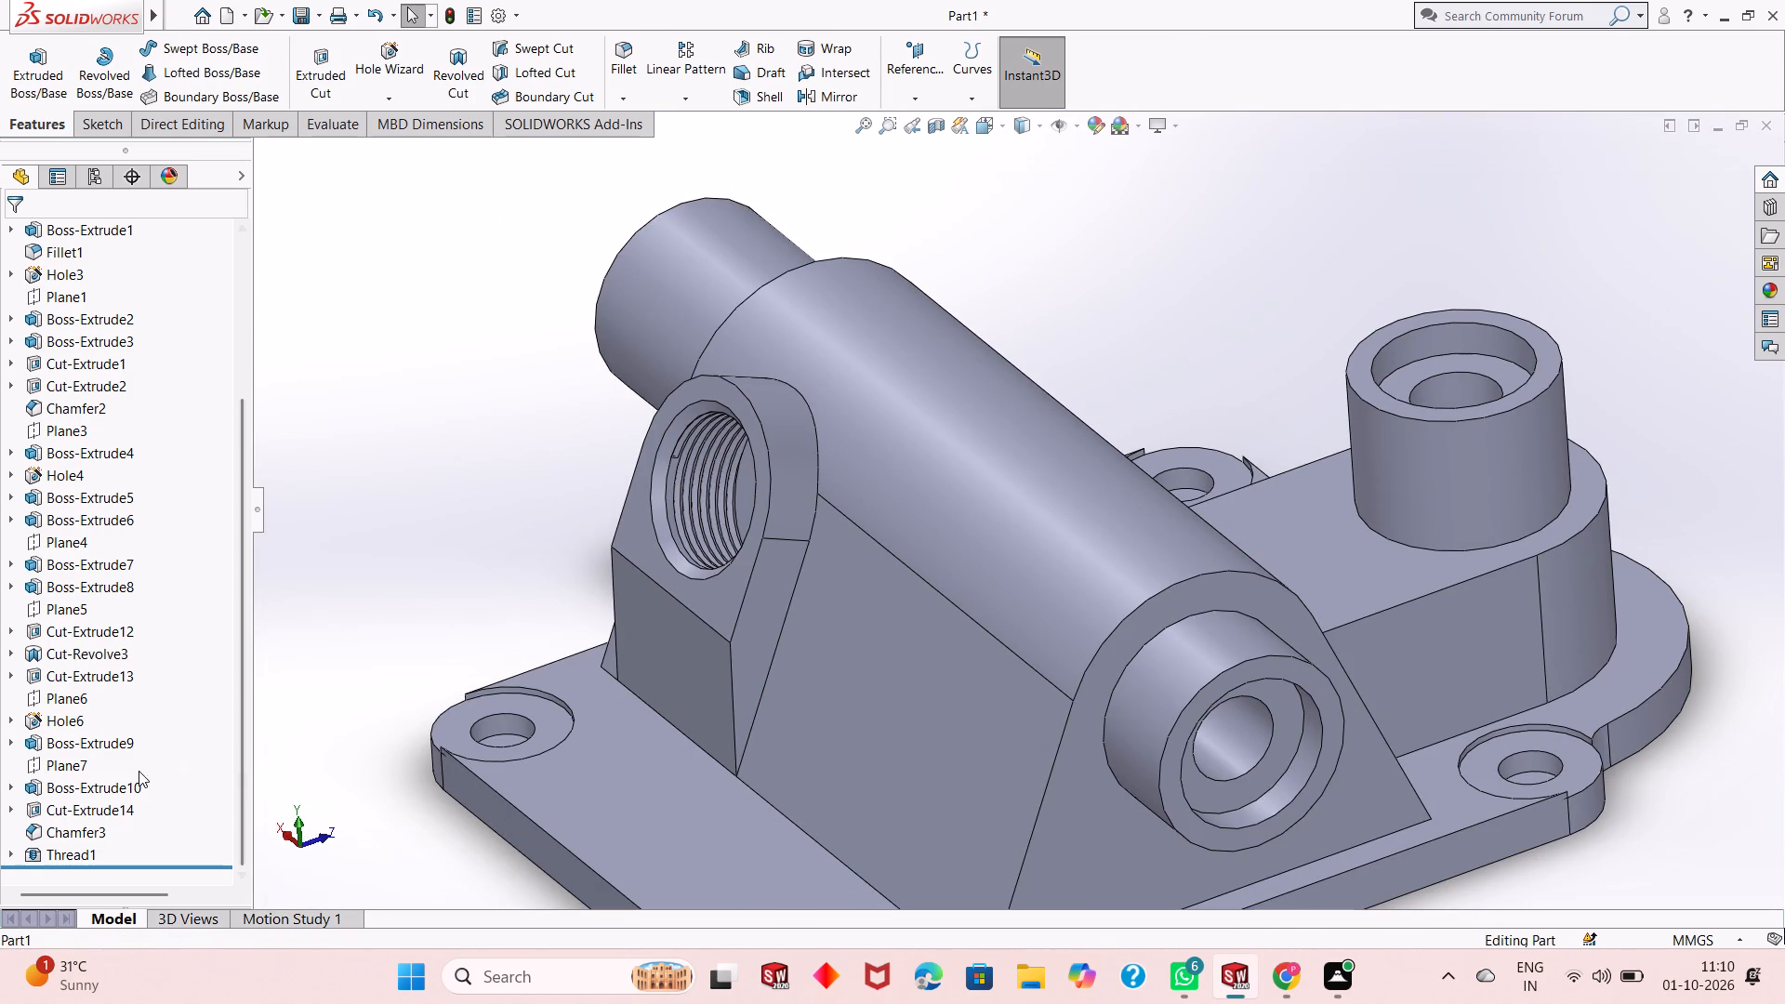
Reopen the boss thread's definition to review its depth, size and trim options, and close it without changes.
{"action": "scroll", "coordinate": [134, 771], "scroll_direction": "down", "scroll_amount": 1}
{"action": "left_click", "coordinate": [68, 858]}
{"action": "left_click", "coordinate": [80, 811]}
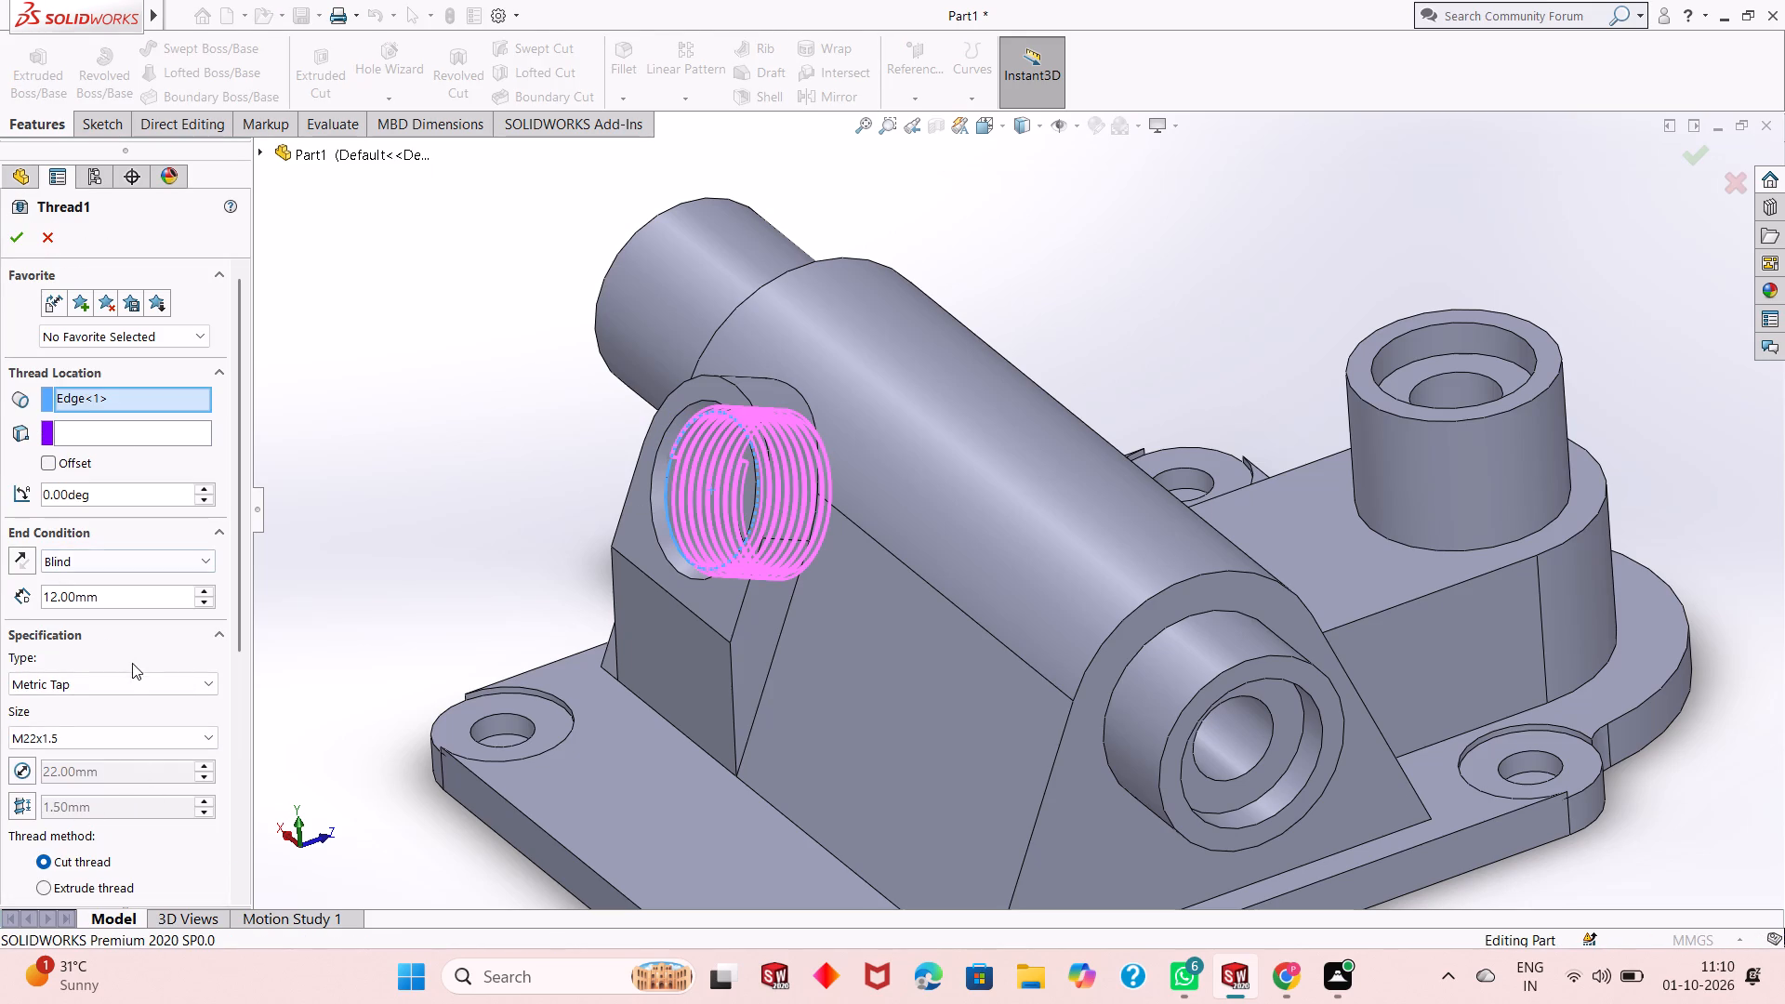
{"action": "scroll", "coordinate": [246, 726], "scroll_direction": "down", "scroll_amount": 5}
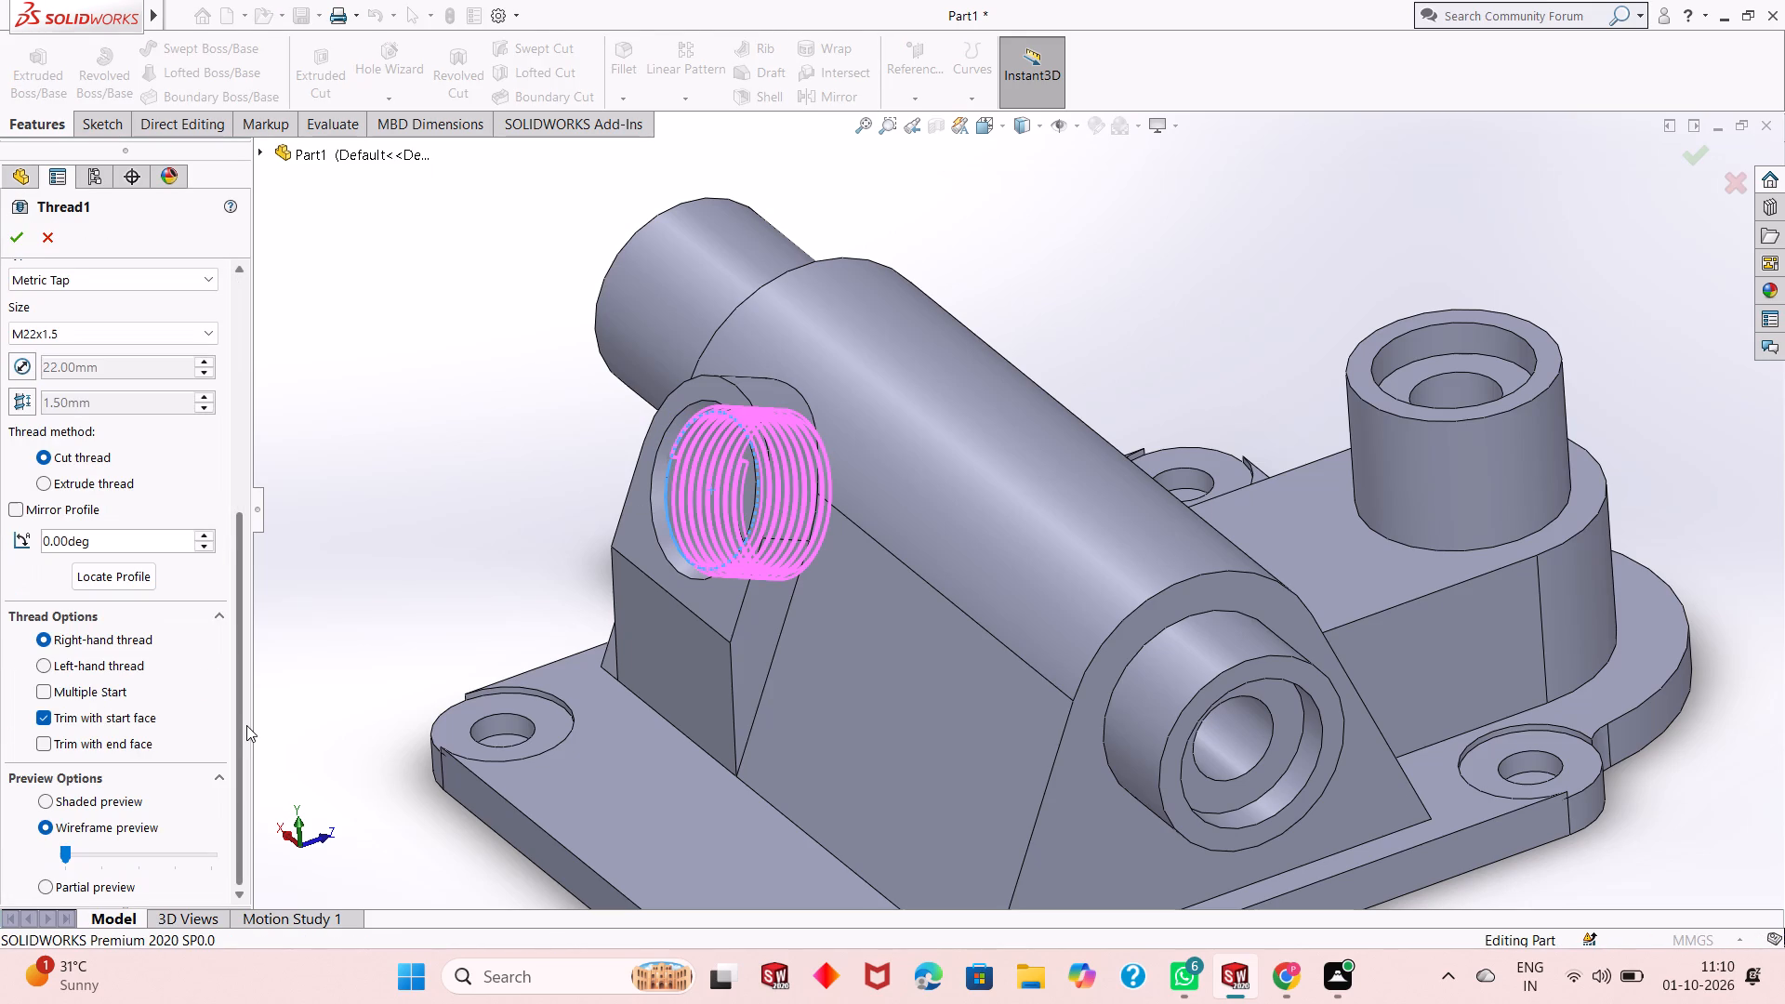
{"action": "left_click", "coordinate": [11, 236]}
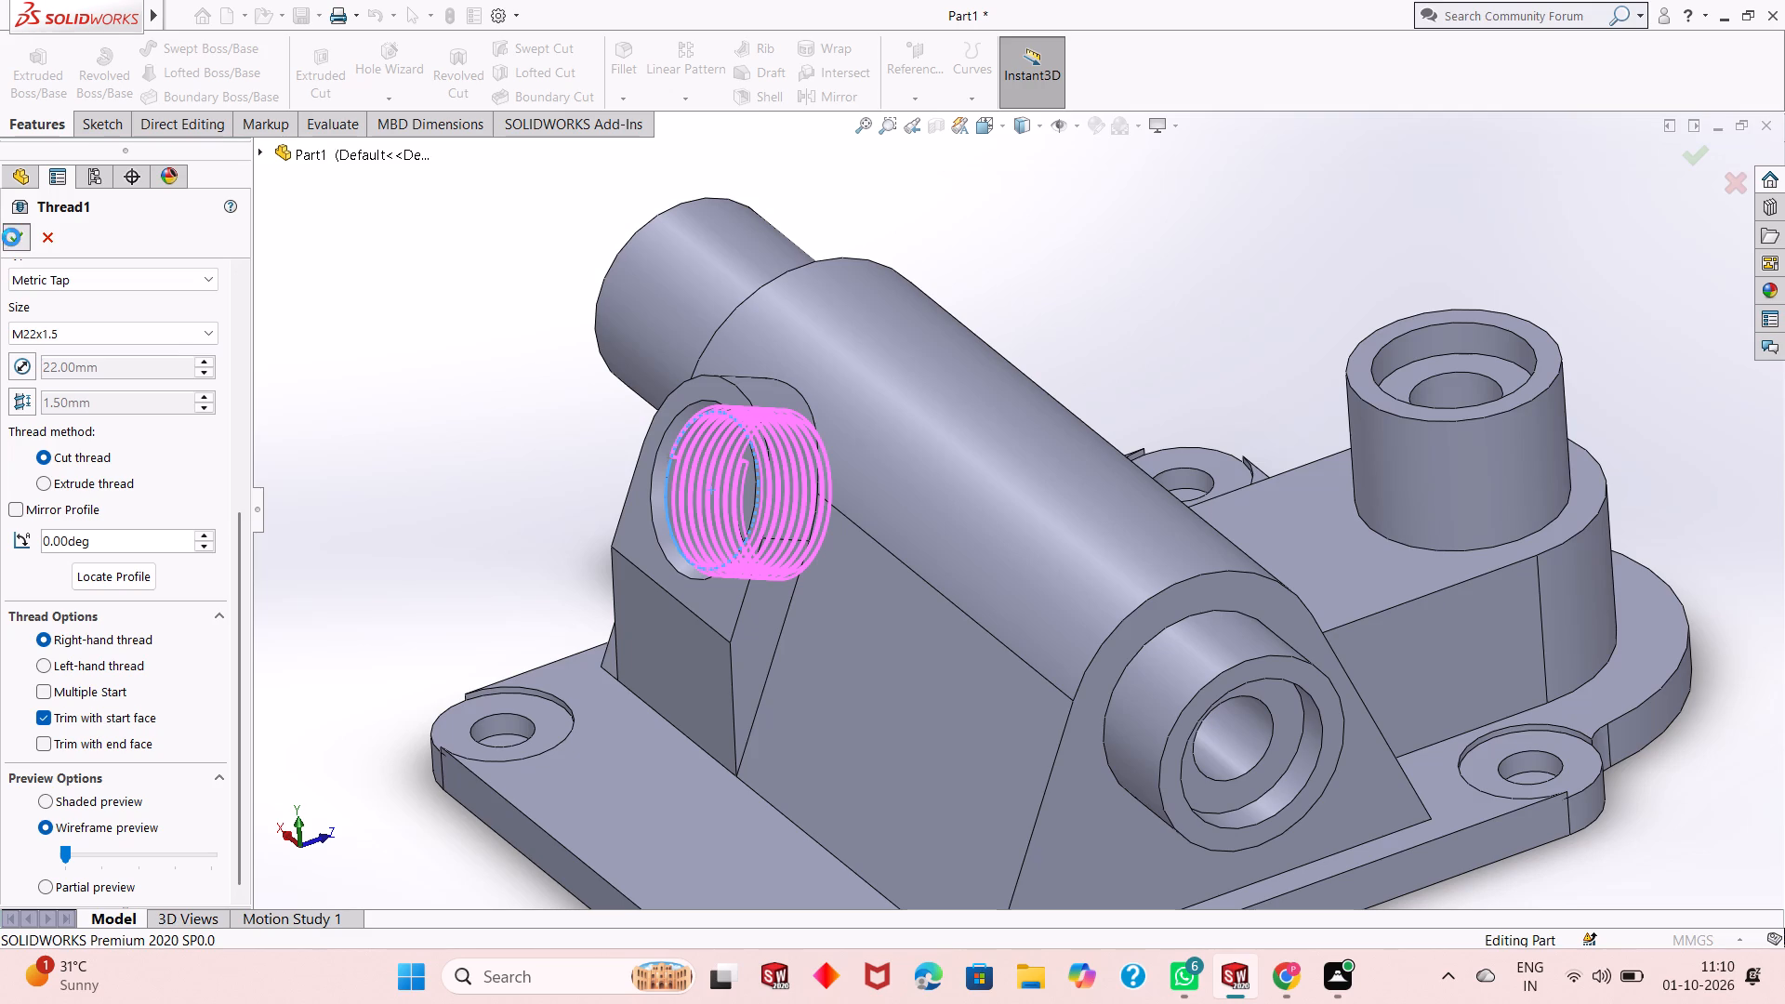
{"action": "key", "text": "Escape"}
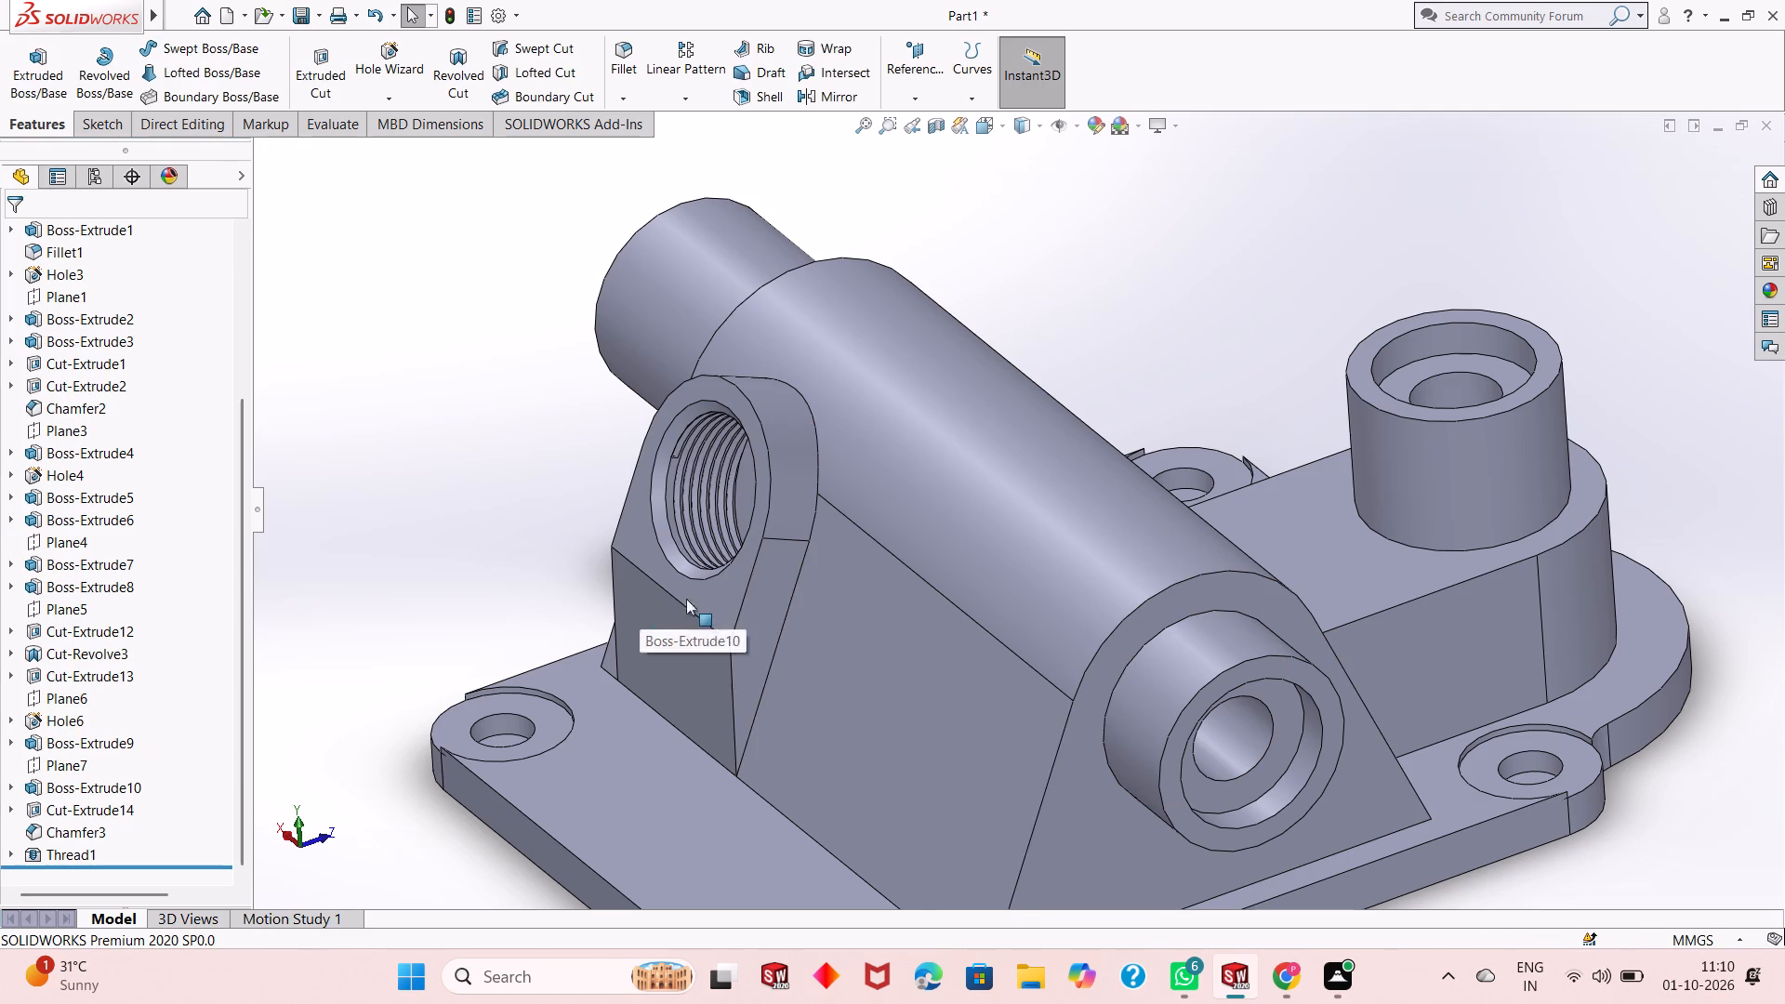
Examine the whole housing from outside and below, including the underside cavity and the holes opening into it.
{"action": "scroll", "coordinate": [694, 570], "scroll_direction": "up", "scroll_amount": 4}
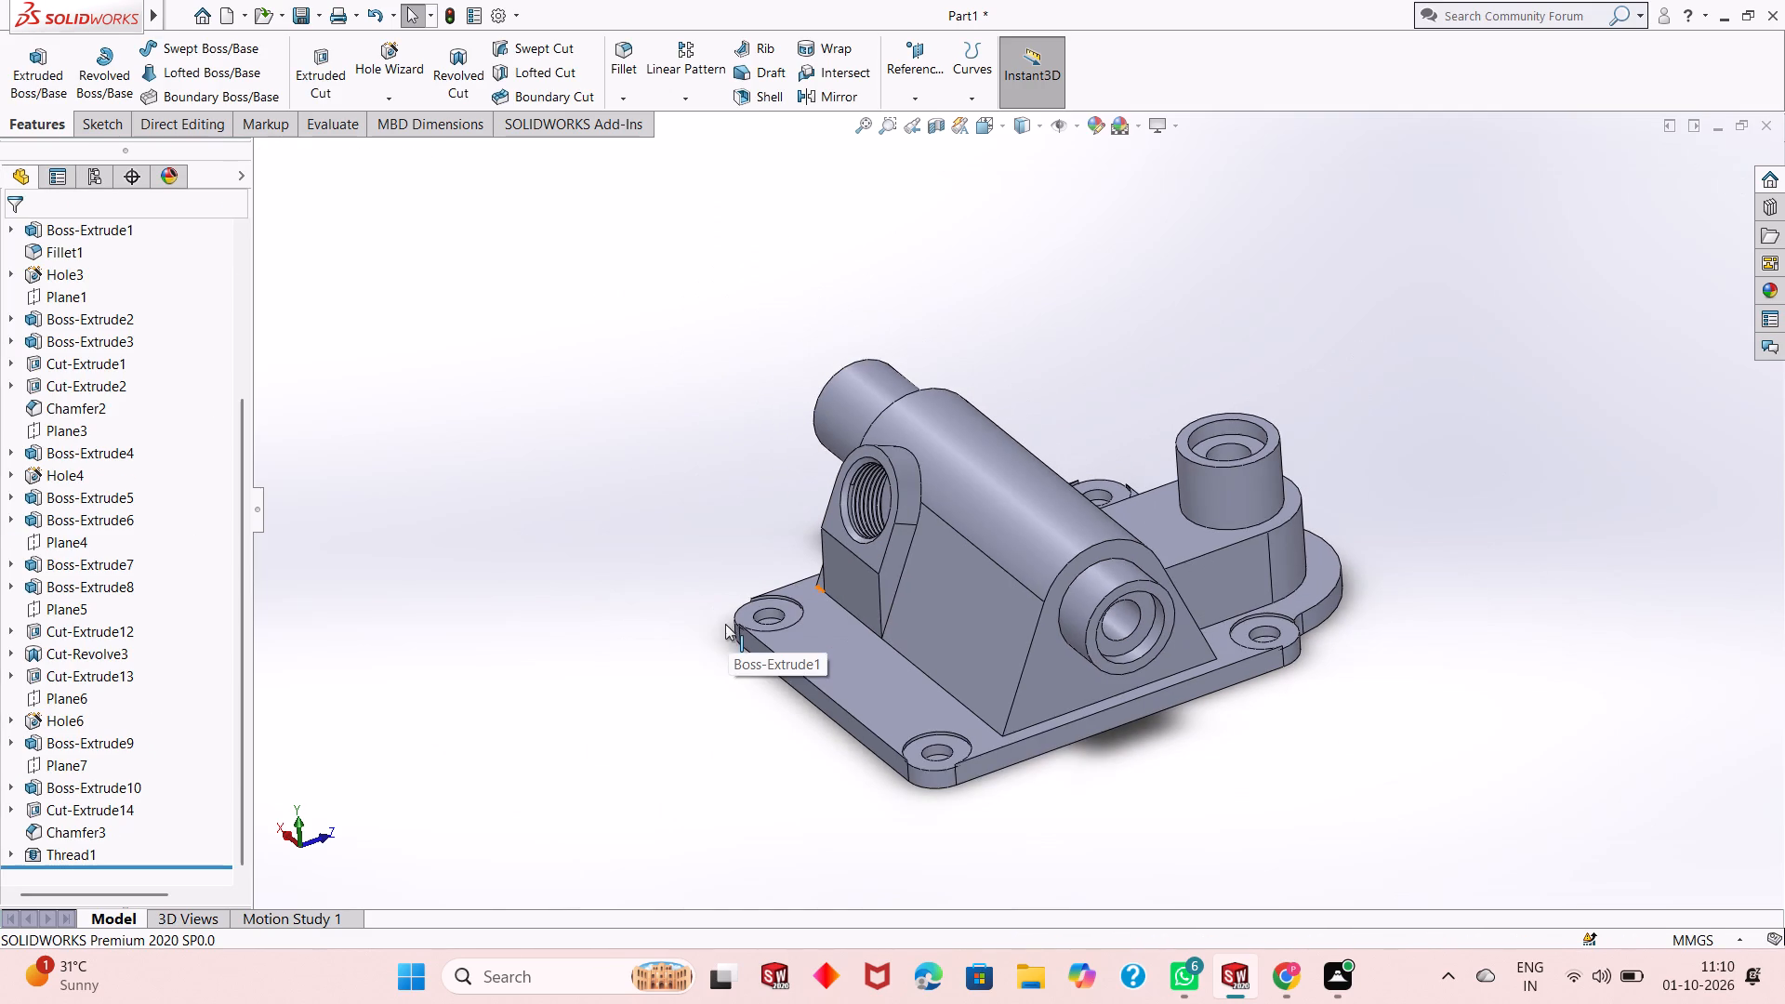
{"action": "scroll", "coordinate": [989, 548], "scroll_direction": "down", "scroll_amount": 2}
{"action": "scroll", "coordinate": [977, 555], "scroll_direction": "up", "scroll_amount": 2}
{"action": "middle_click_drag", "start_coordinate": [1137, 756], "coordinate": [1152, 446]}
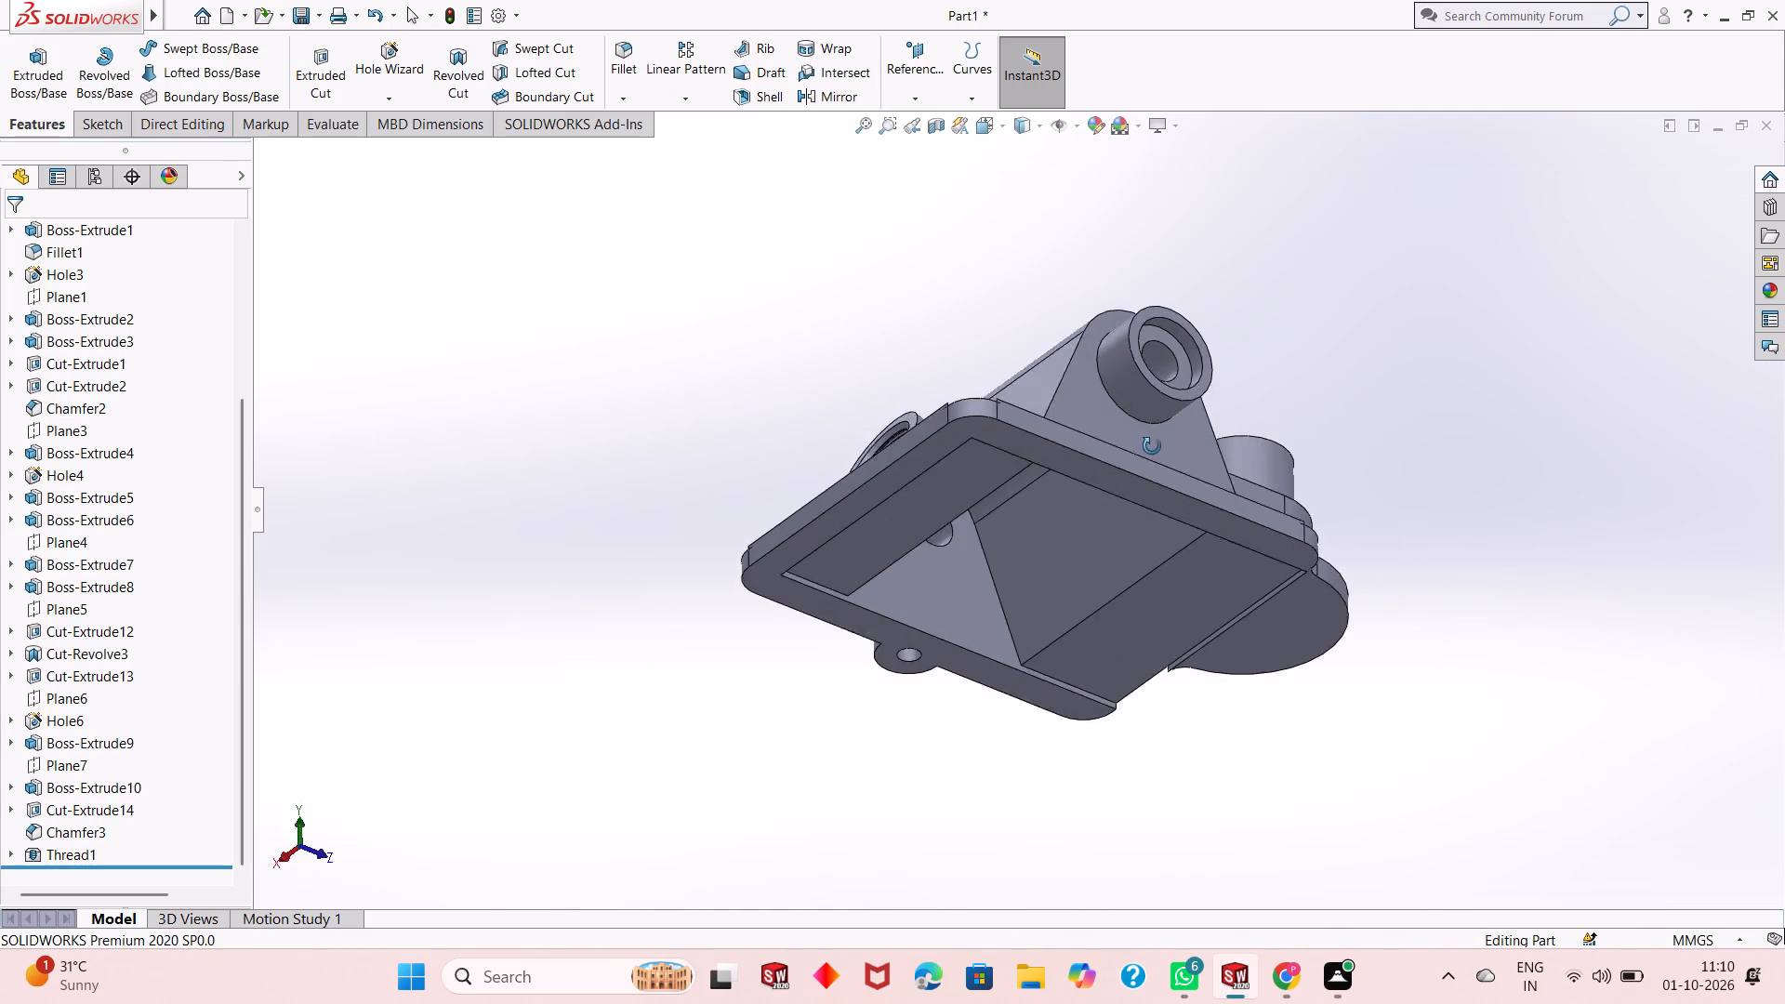
{"action": "middle_click_drag", "start_coordinate": [1152, 446], "coordinate": [1171, 337]}
{"action": "middle_click_drag", "start_coordinate": [1296, 755], "coordinate": [1288, 636]}
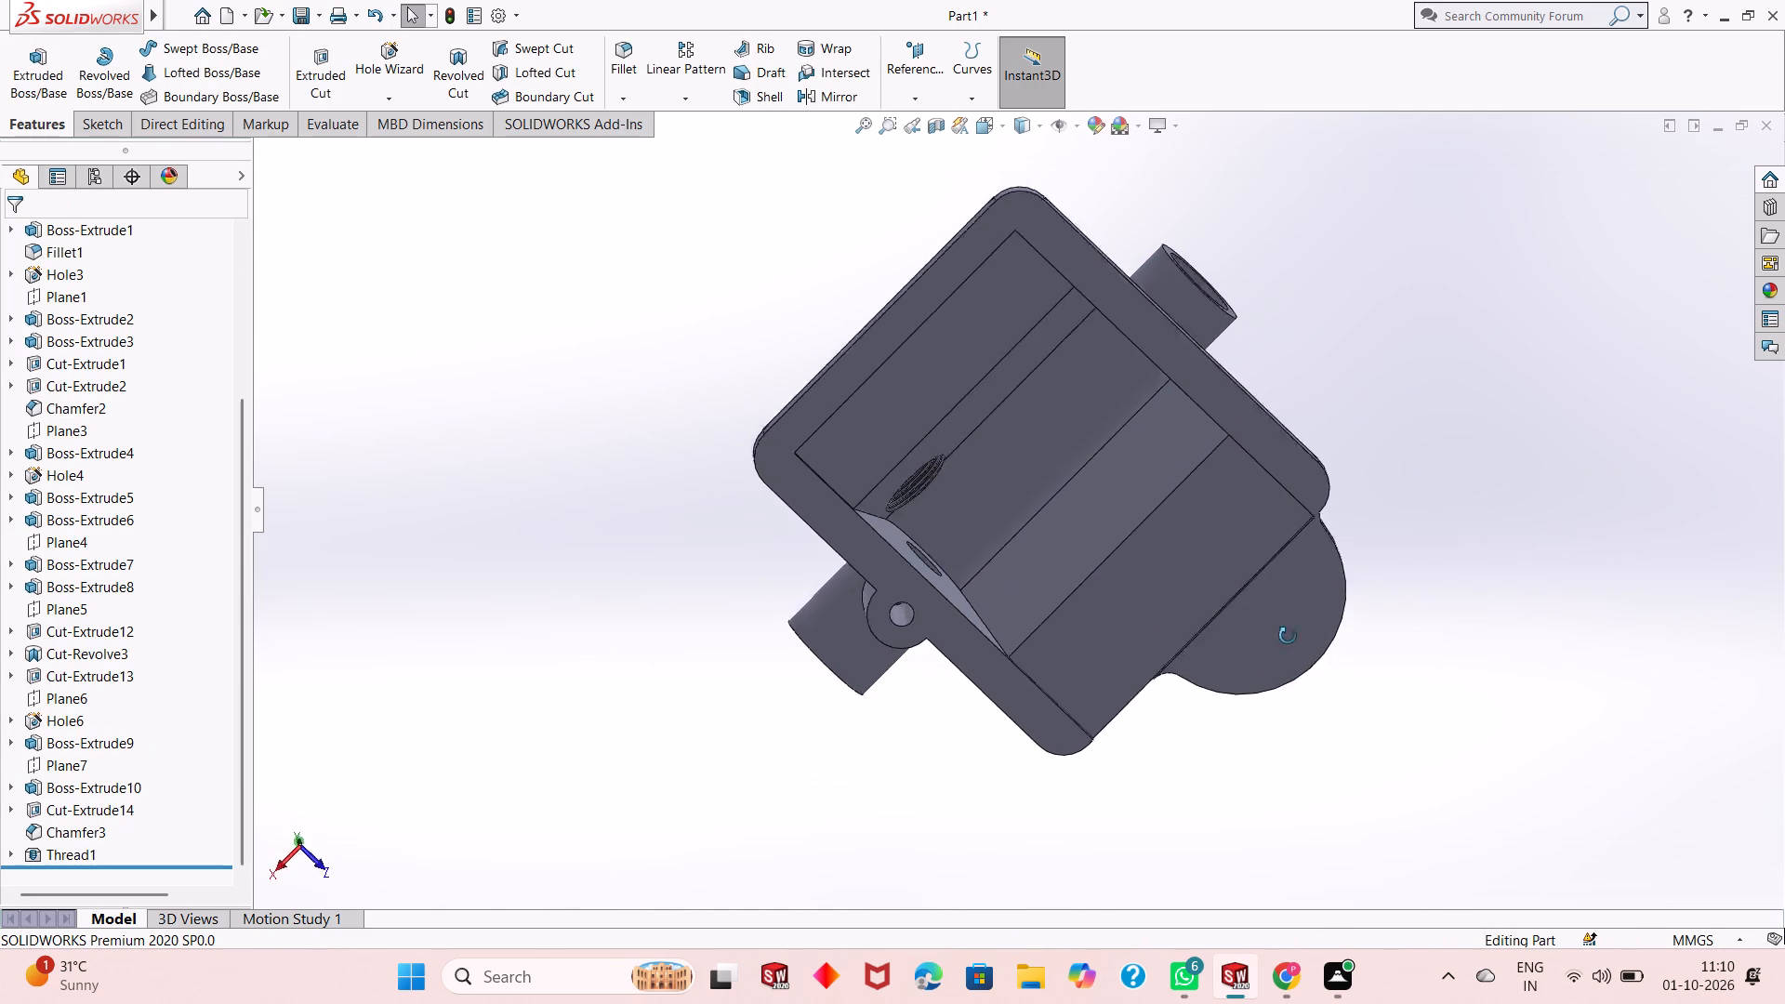
{"action": "middle_click_drag", "start_coordinate": [1288, 636], "coordinate": [1498, 314]}
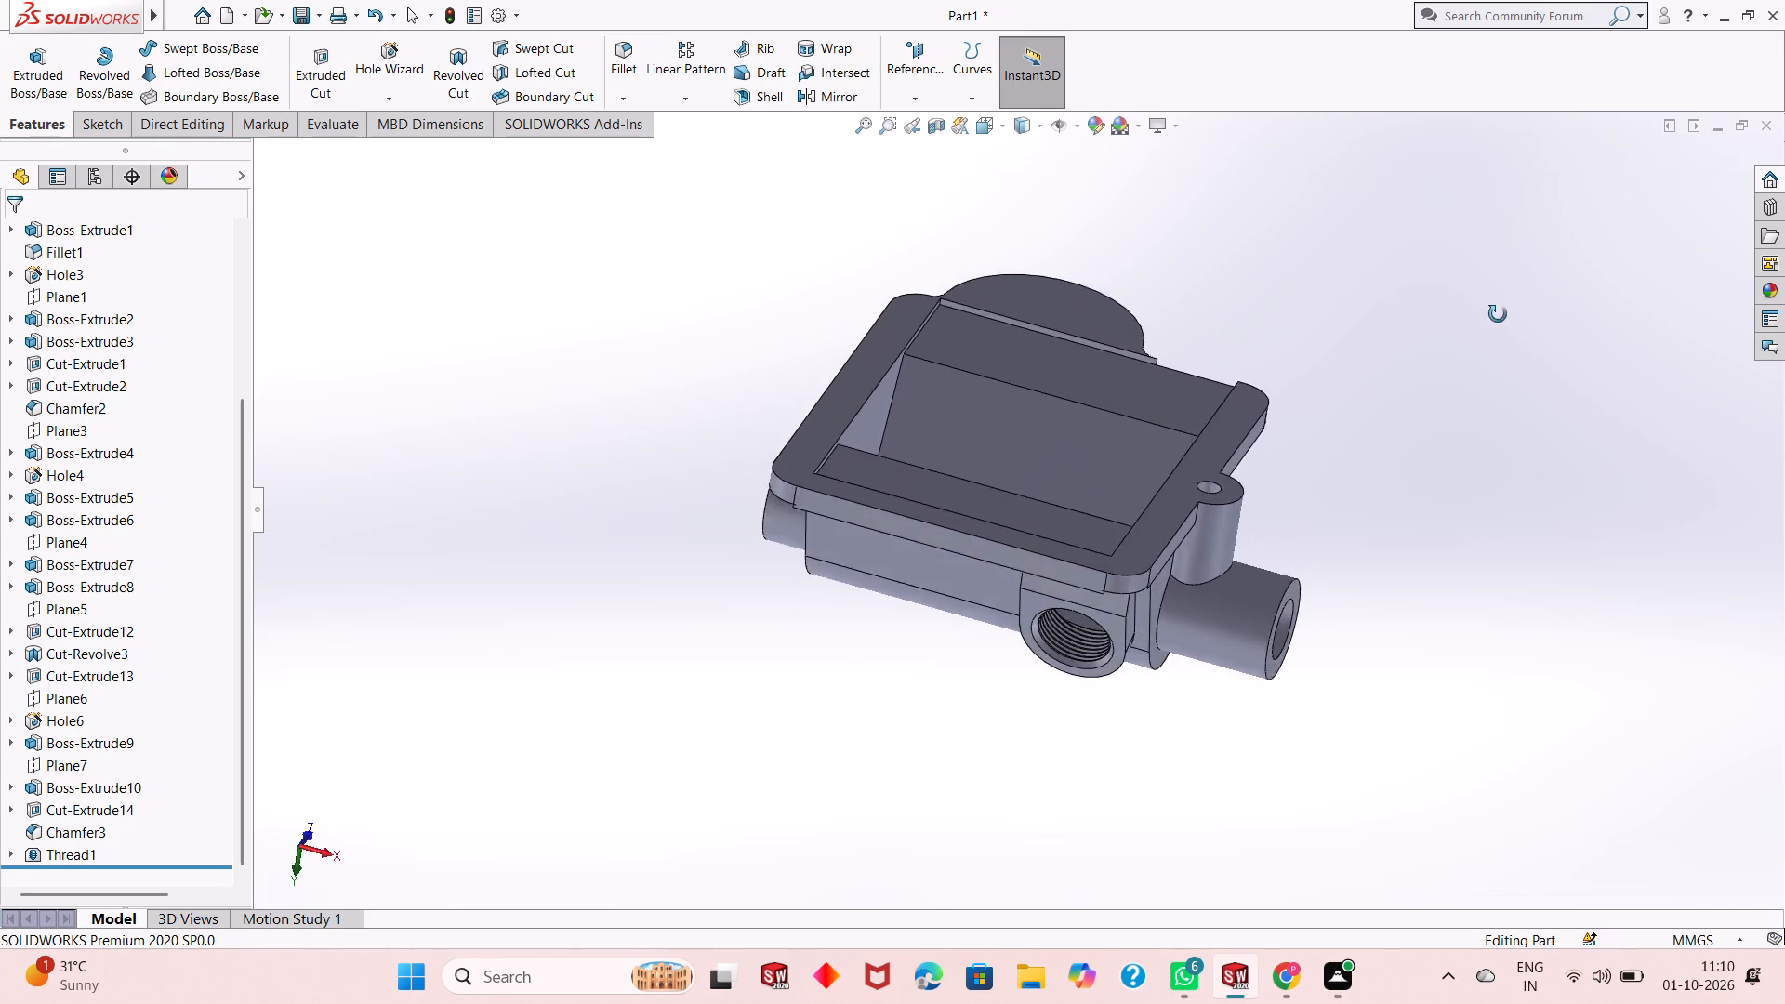
{"action": "middle_click_drag", "start_coordinate": [1498, 314], "coordinate": [1392, 601]}
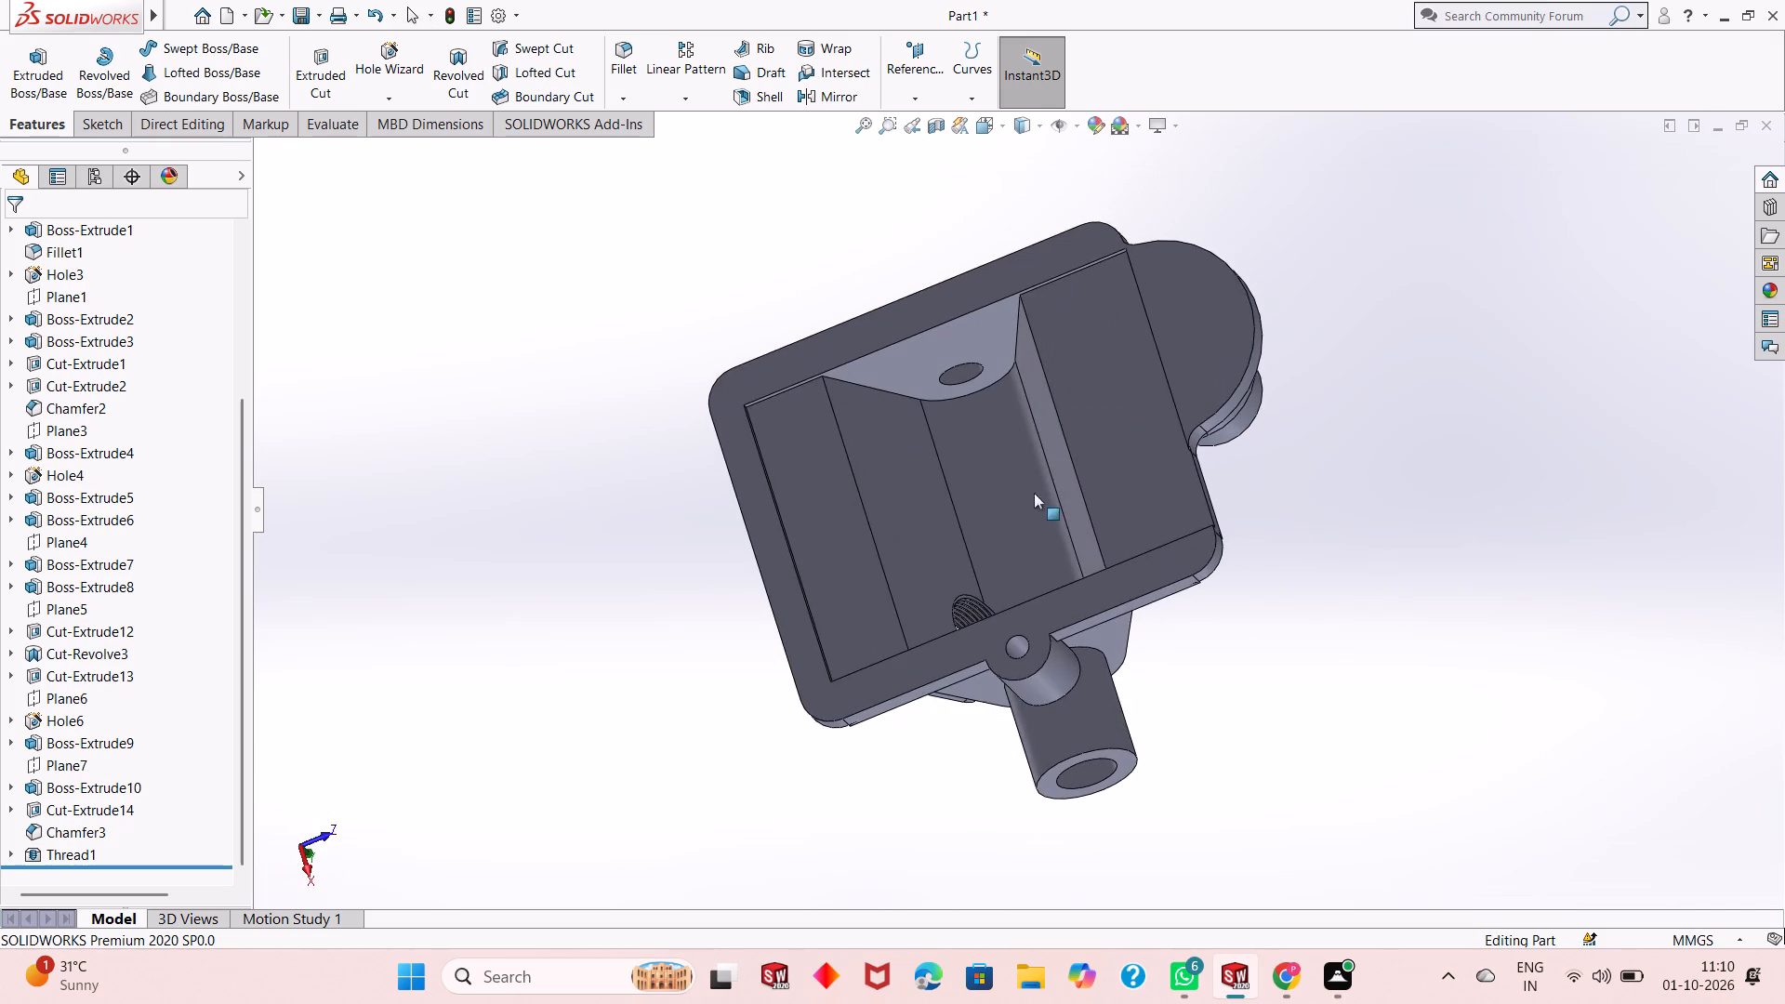
{"action": "scroll", "coordinate": [723, 363], "scroll_direction": "down", "scroll_amount": 2}
{"action": "scroll", "coordinate": [1154, 518], "scroll_direction": "up", "scroll_amount": 1}
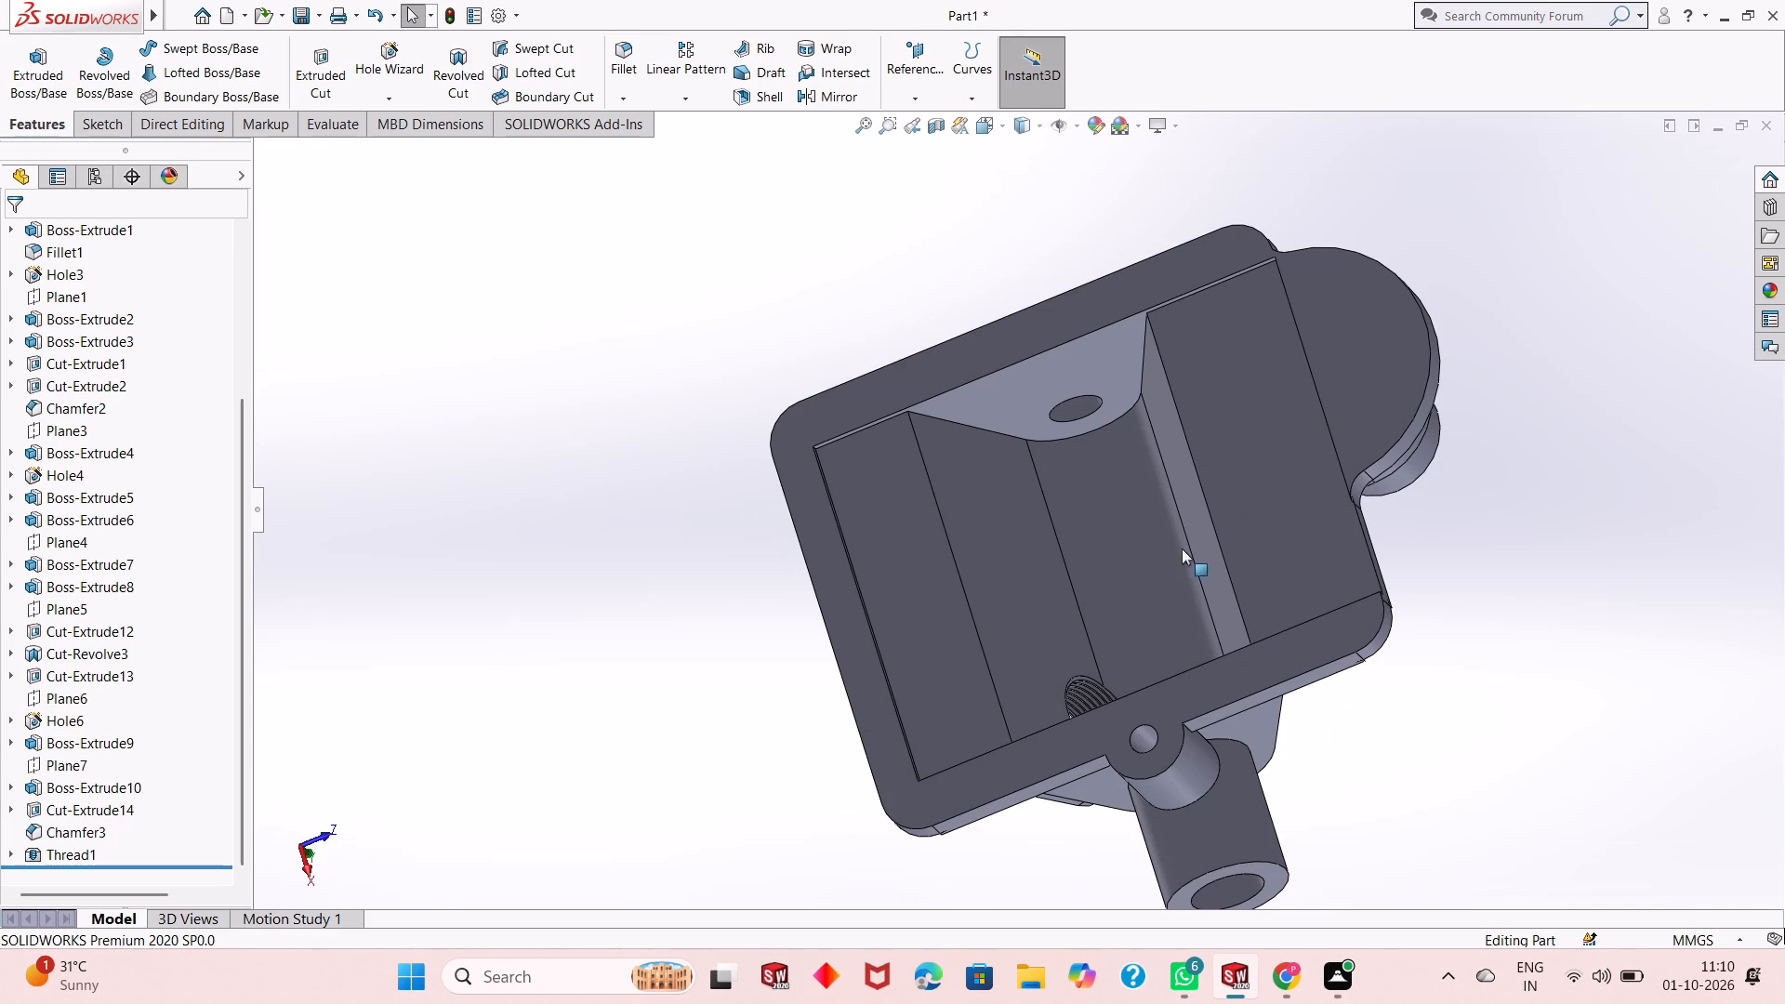
{"action": "middle_click_drag", "start_coordinate": [1193, 571], "coordinate": [1361, 1003]}
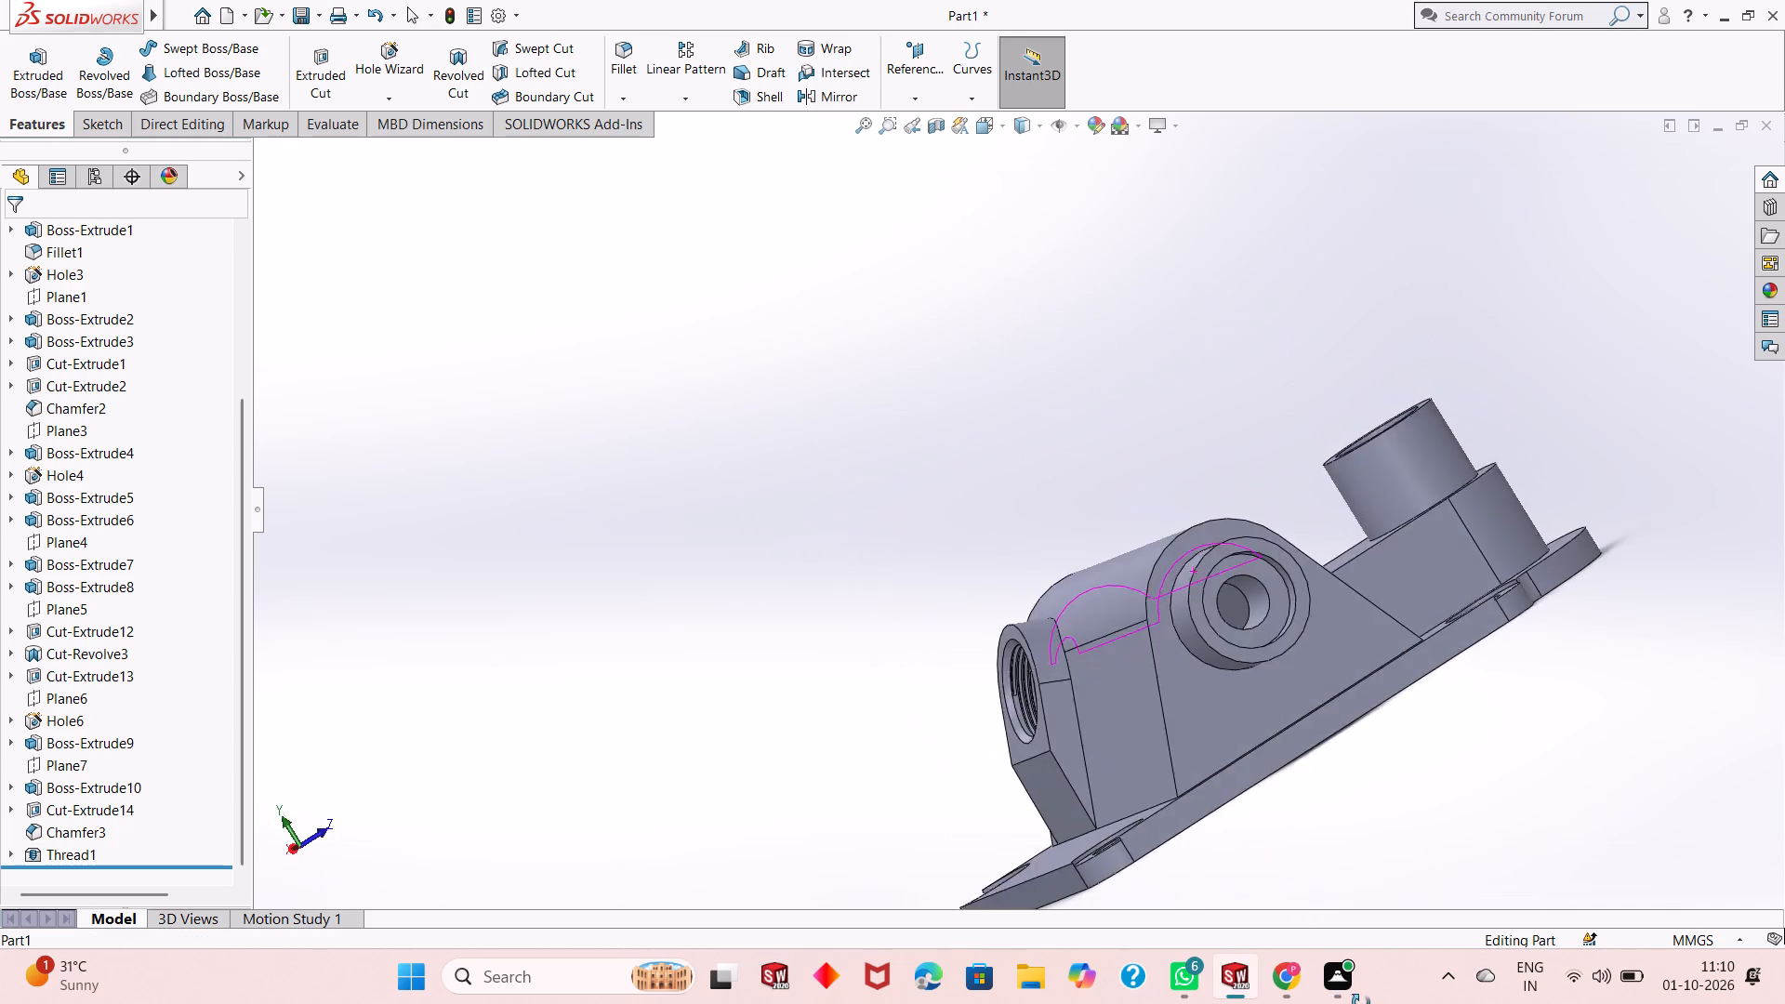
{"action": "middle_click_drag", "start_coordinate": [1361, 1003], "coordinate": [1373, 636]}
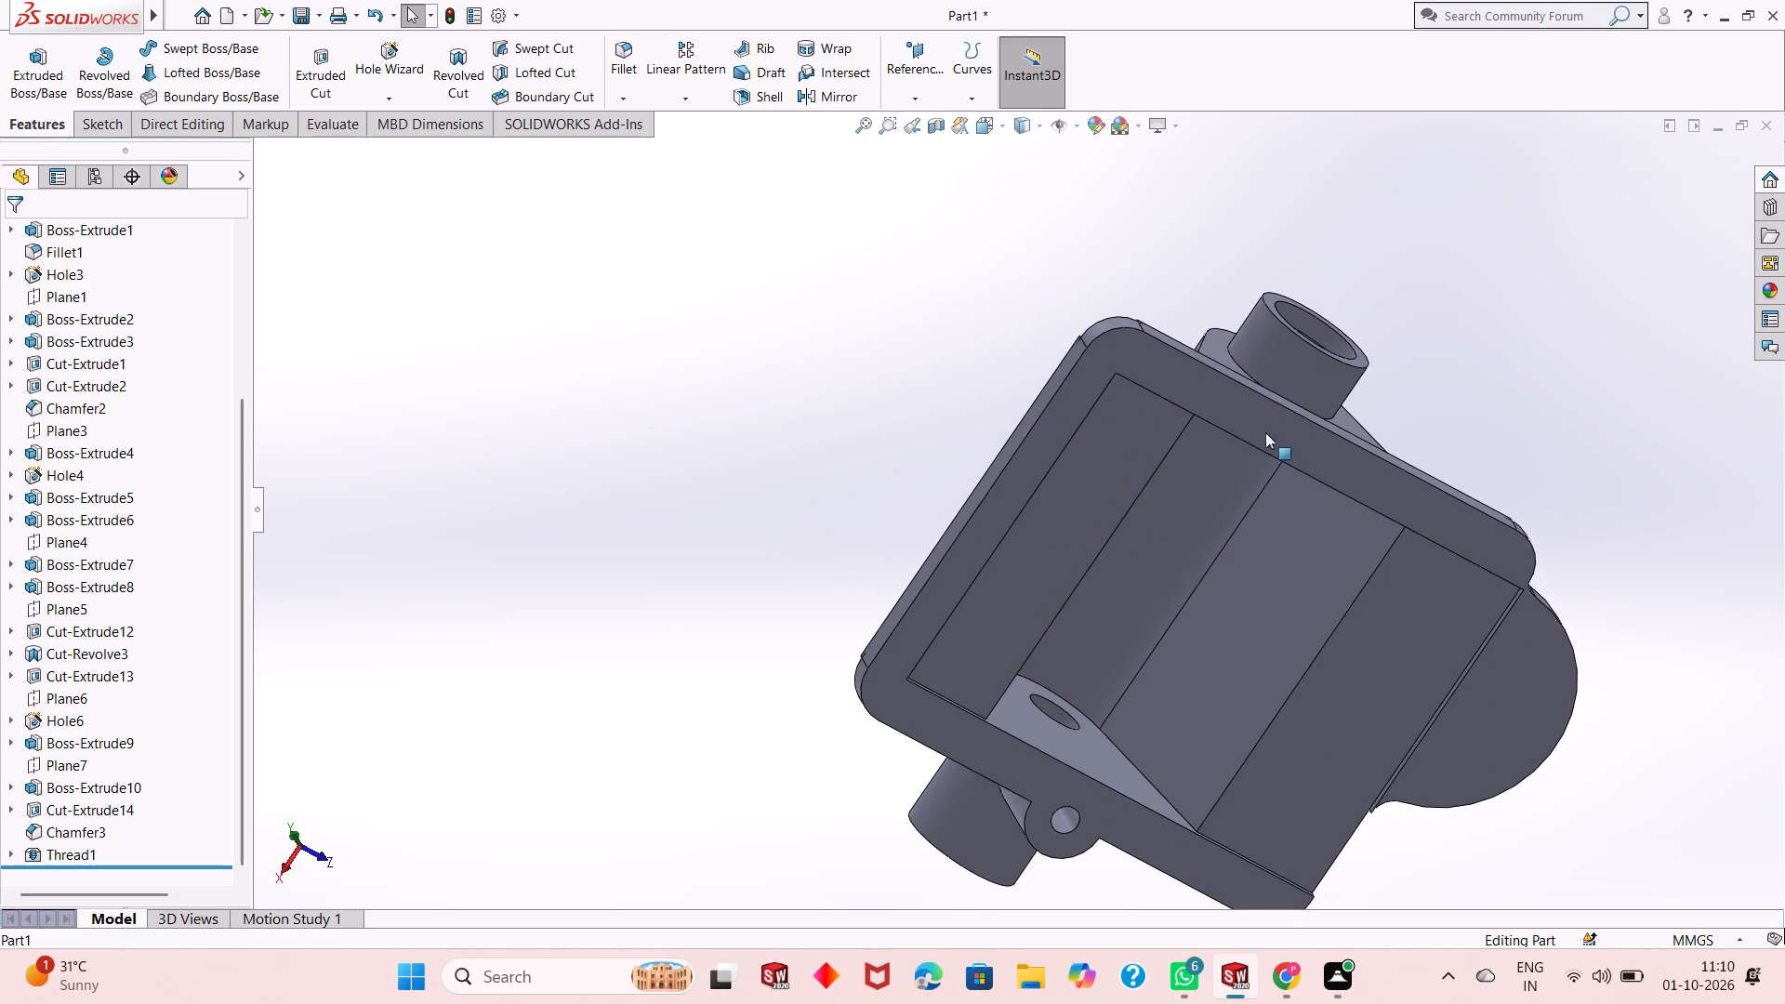
Examine the housing from outside and from a low angle, including the threaded boss, the underside and the base plate's corner holes.
{"action": "middle_click_drag", "start_coordinate": [1137, 272], "coordinate": [1371, 749]}
{"action": "scroll", "coordinate": [1249, 483], "scroll_direction": "down", "scroll_amount": 3}
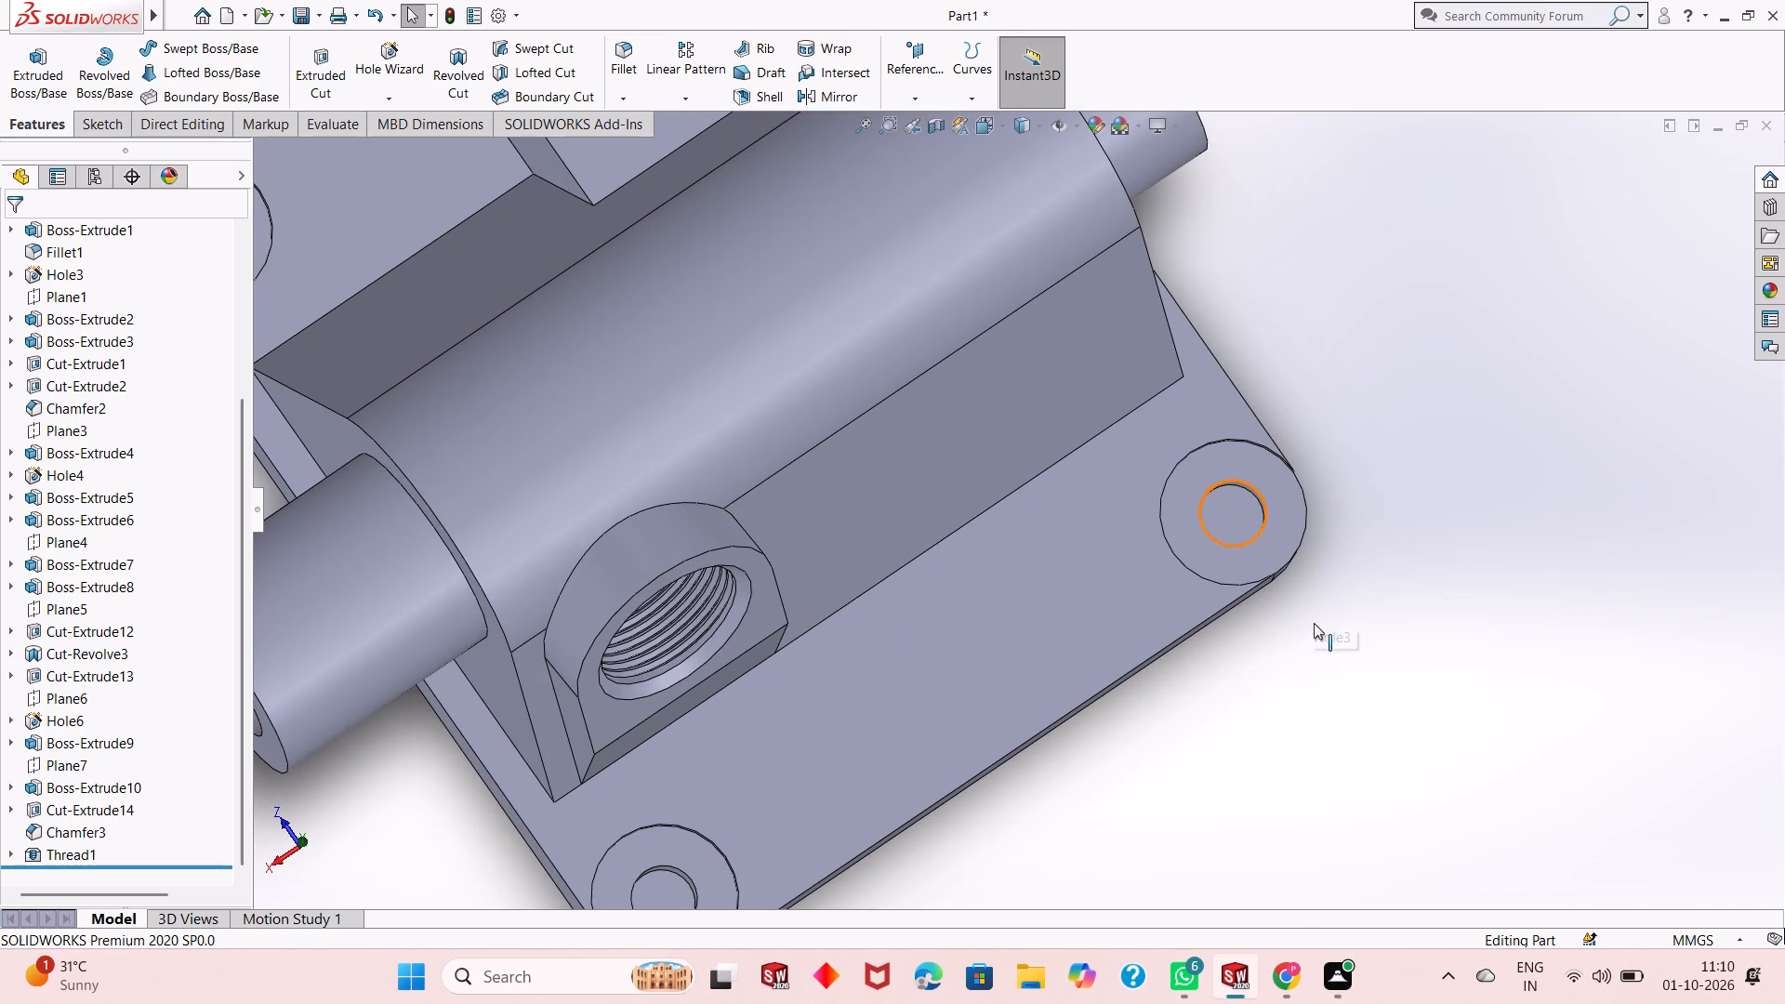
{"action": "middle_click_drag", "start_coordinate": [1221, 669], "coordinate": [1139, 429]}
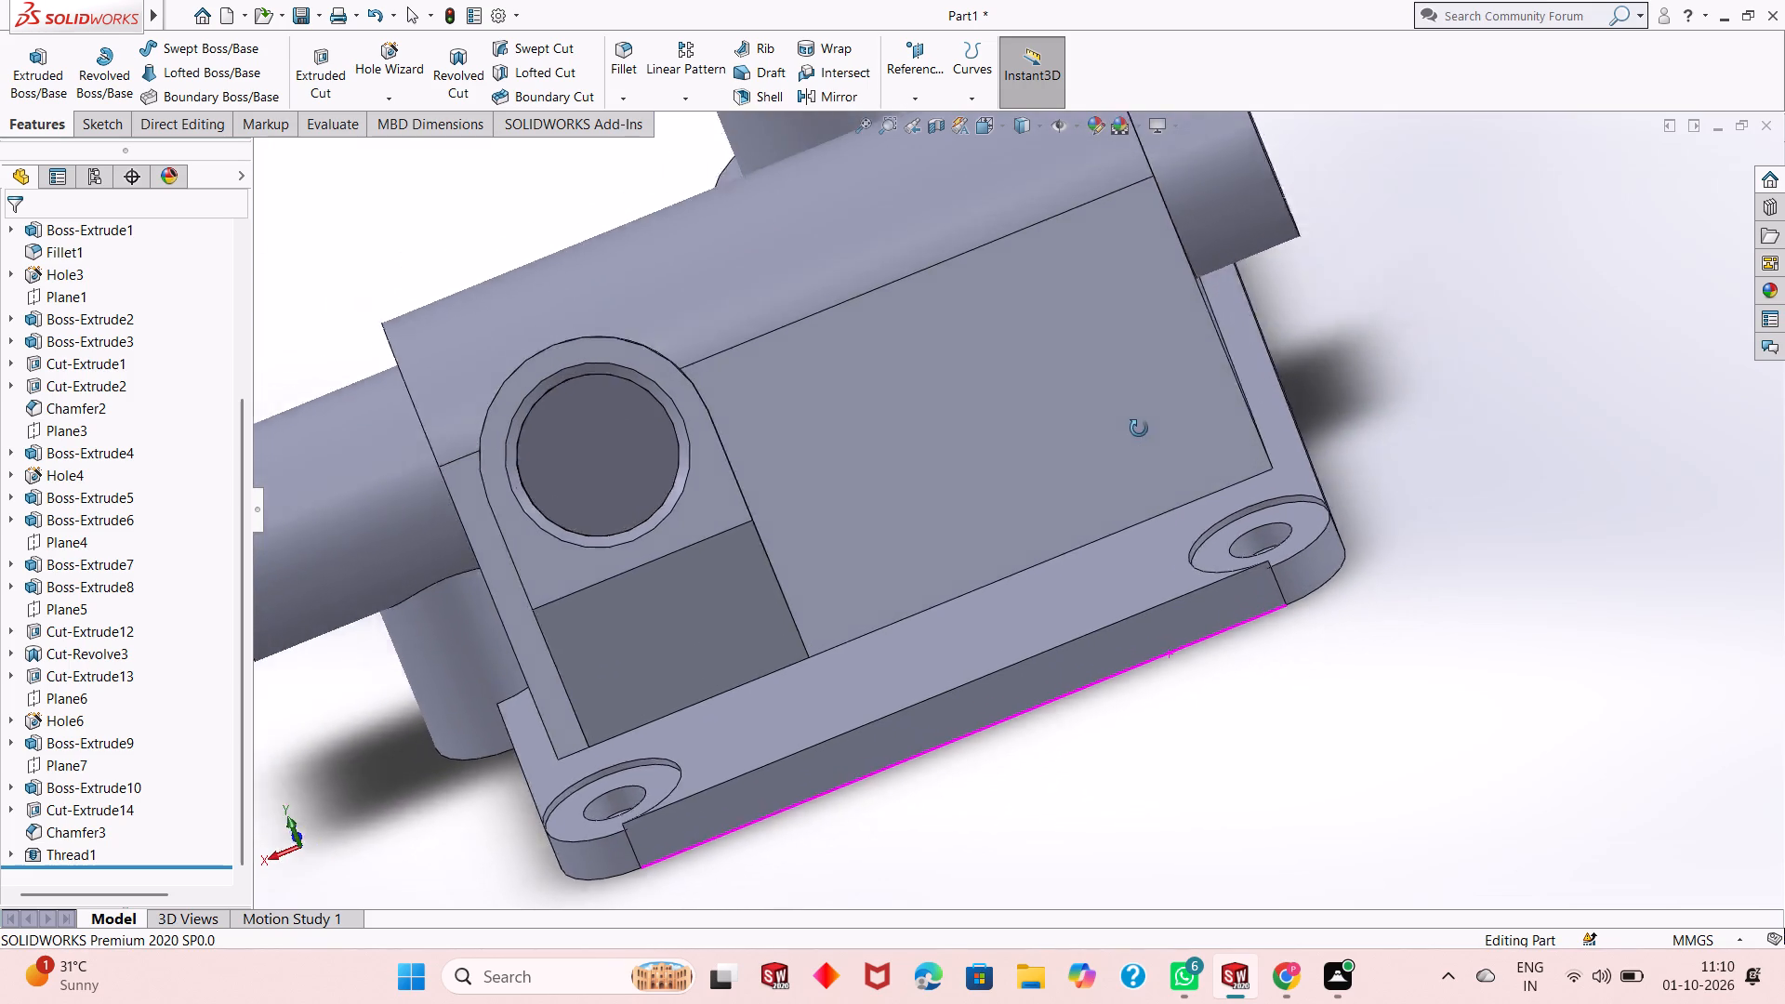
{"action": "middle_click_drag", "start_coordinate": [1139, 429], "coordinate": [1014, 351]}
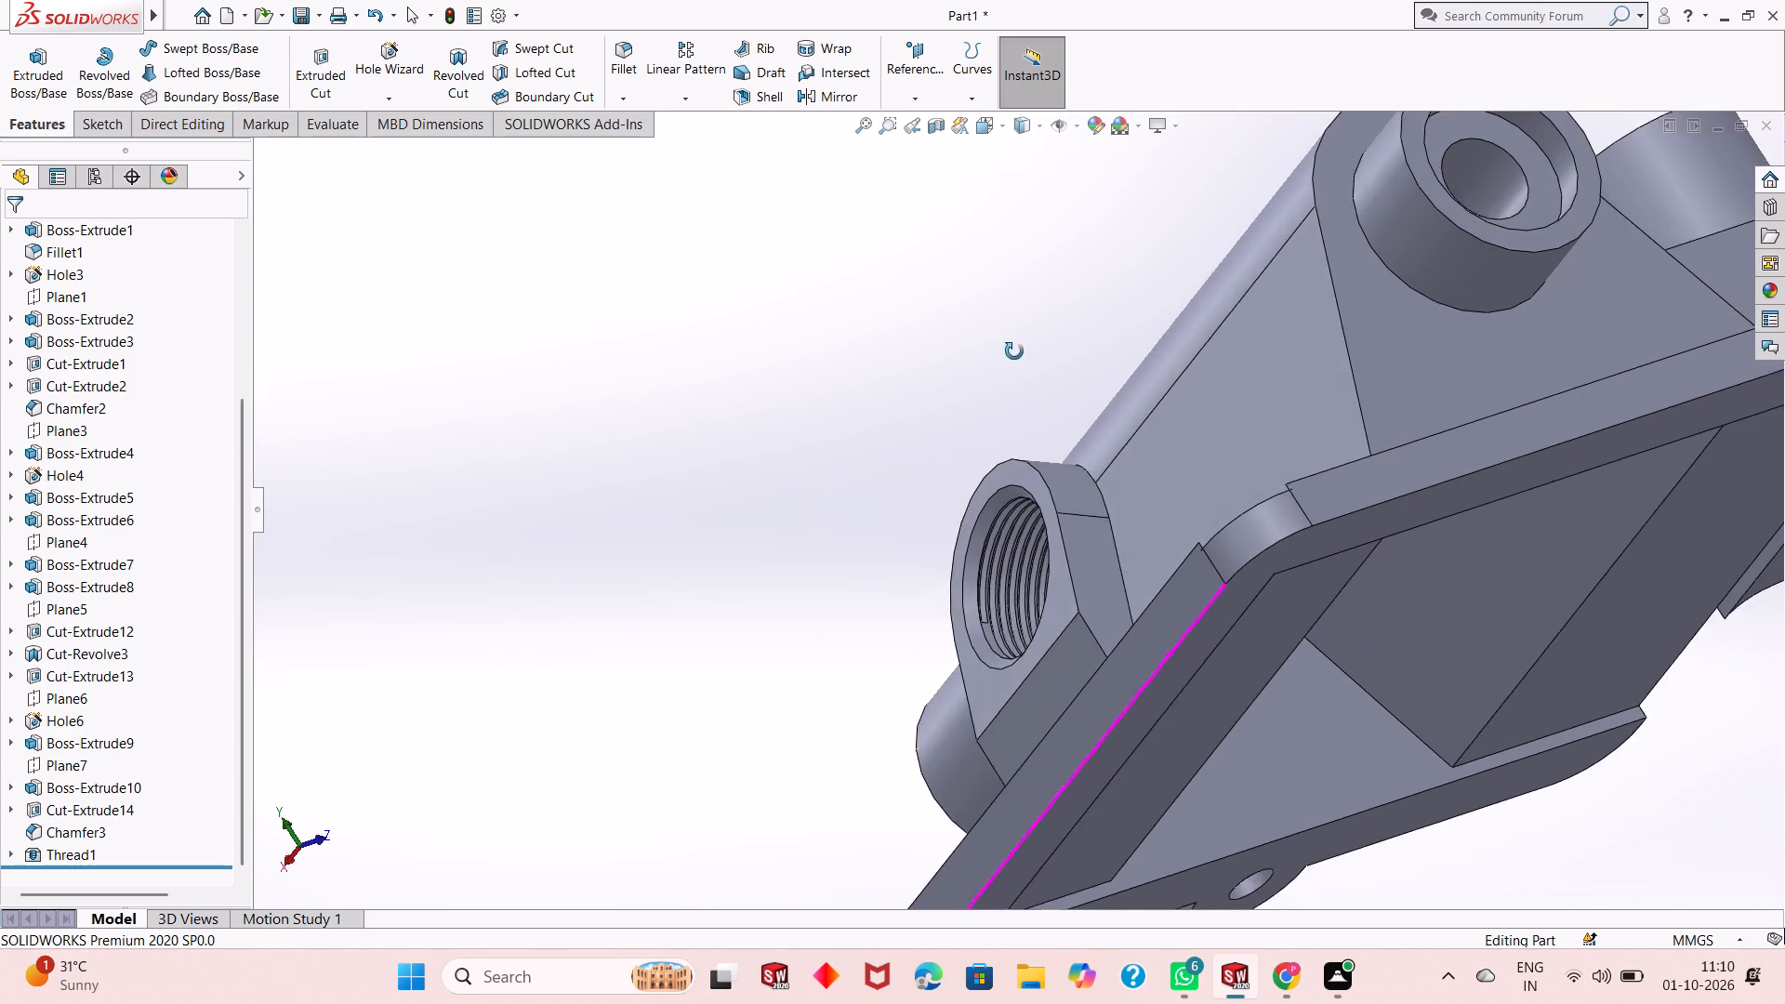
{"action": "middle_click_drag", "start_coordinate": [1014, 351], "coordinate": [1019, 426]}
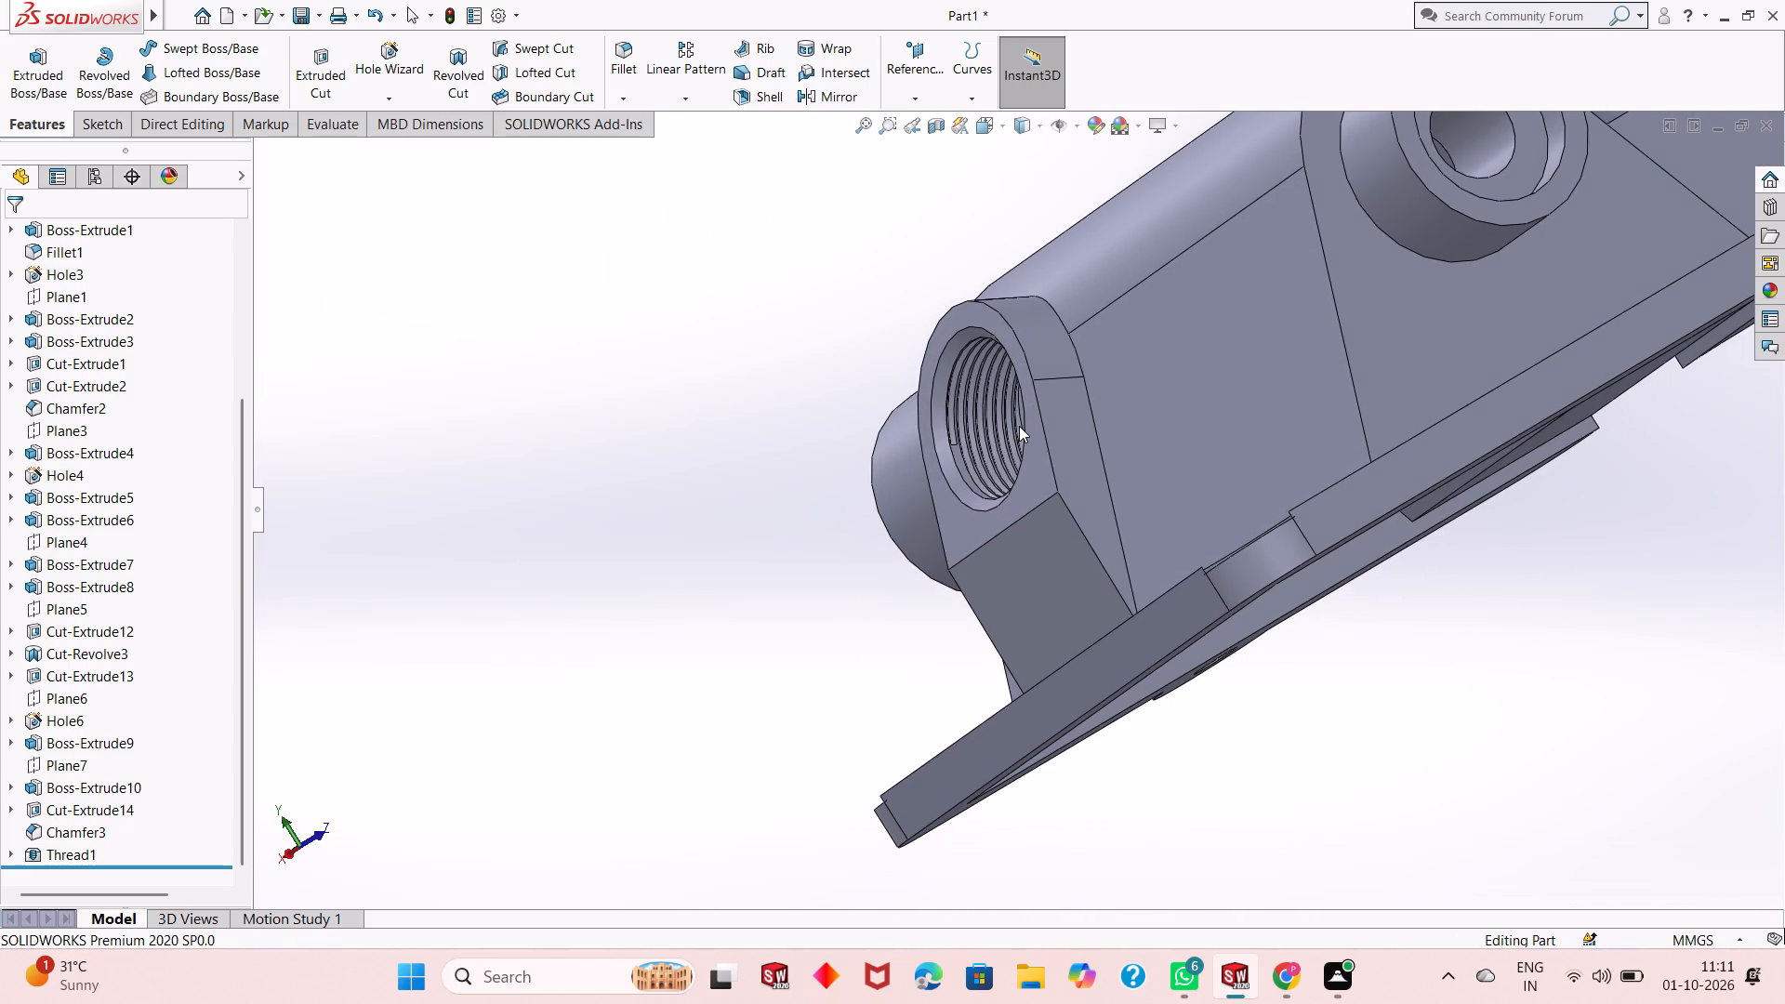
{"action": "scroll", "coordinate": [1011, 491], "scroll_direction": "up", "scroll_amount": 2}
{"action": "middle_click_drag", "start_coordinate": [1203, 561], "coordinate": [1276, 764]}
{"action": "scroll", "coordinate": [1092, 680], "scroll_direction": "up", "scroll_amount": 1}
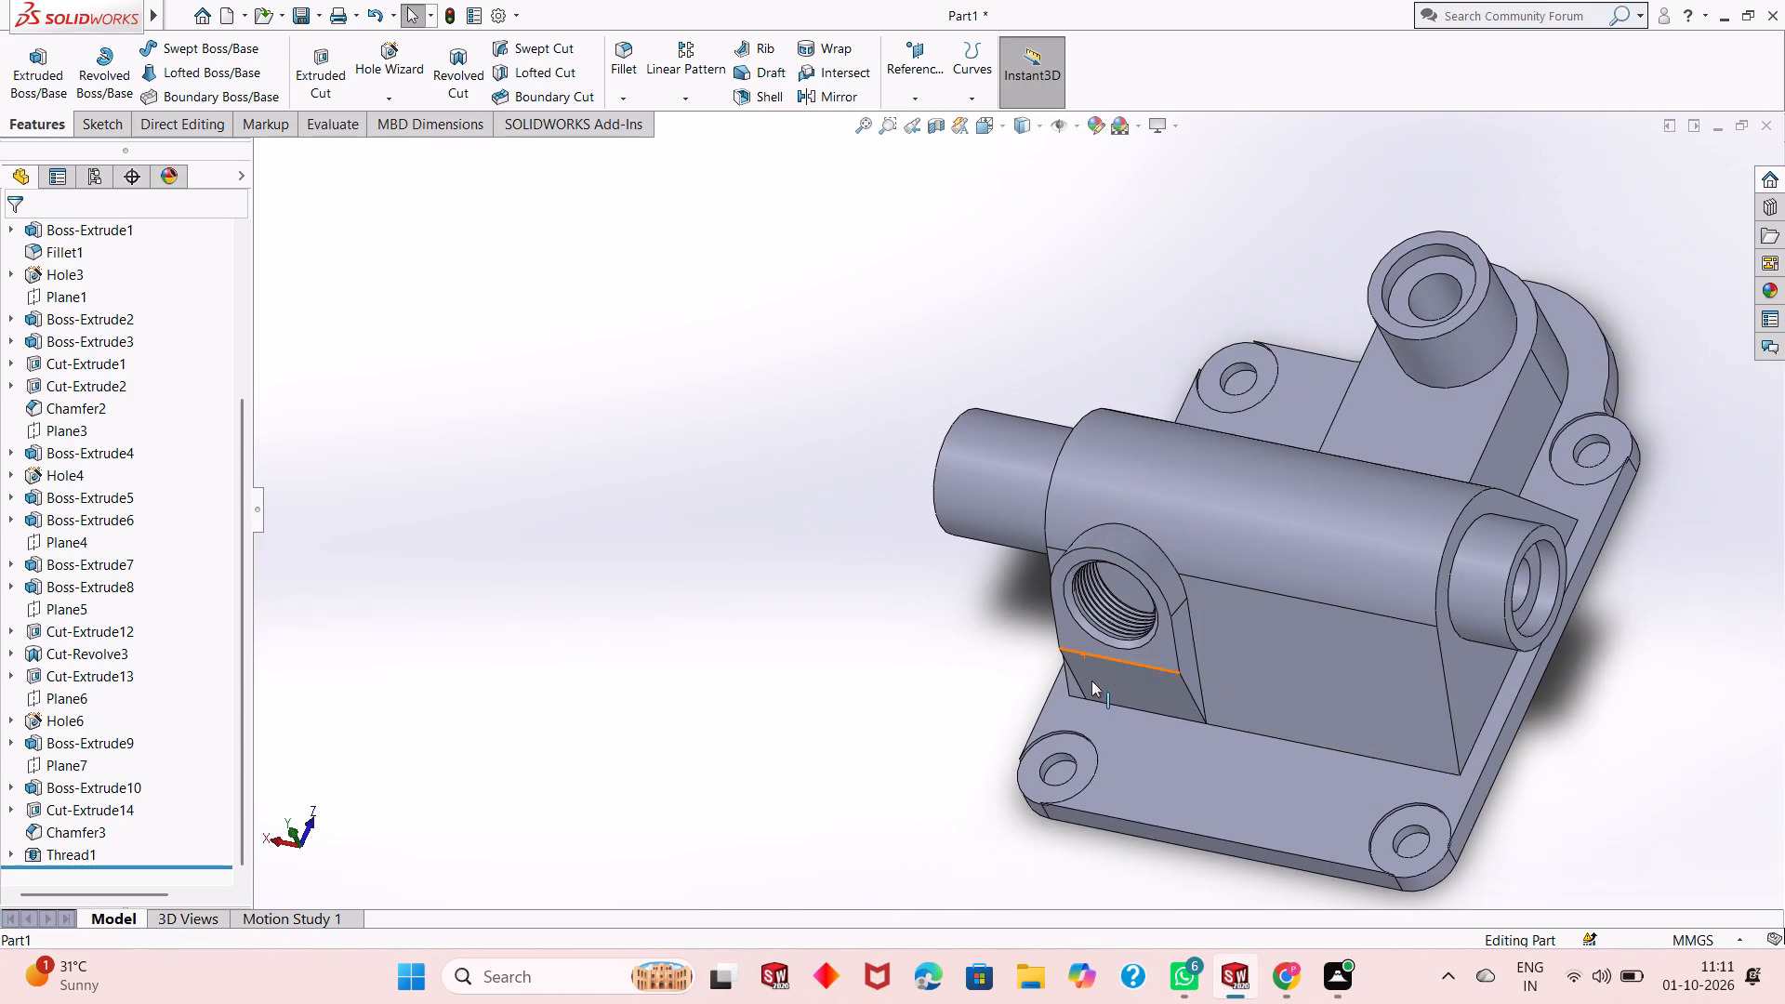
{"action": "scroll", "coordinate": [1156, 830], "scroll_direction": "up", "scroll_amount": 2}
{"action": "scroll", "coordinate": [1480, 733], "scroll_direction": "down", "scroll_amount": 2}
{"action": "scroll", "coordinate": [1089, 763], "scroll_direction": "up", "scroll_amount": 1}
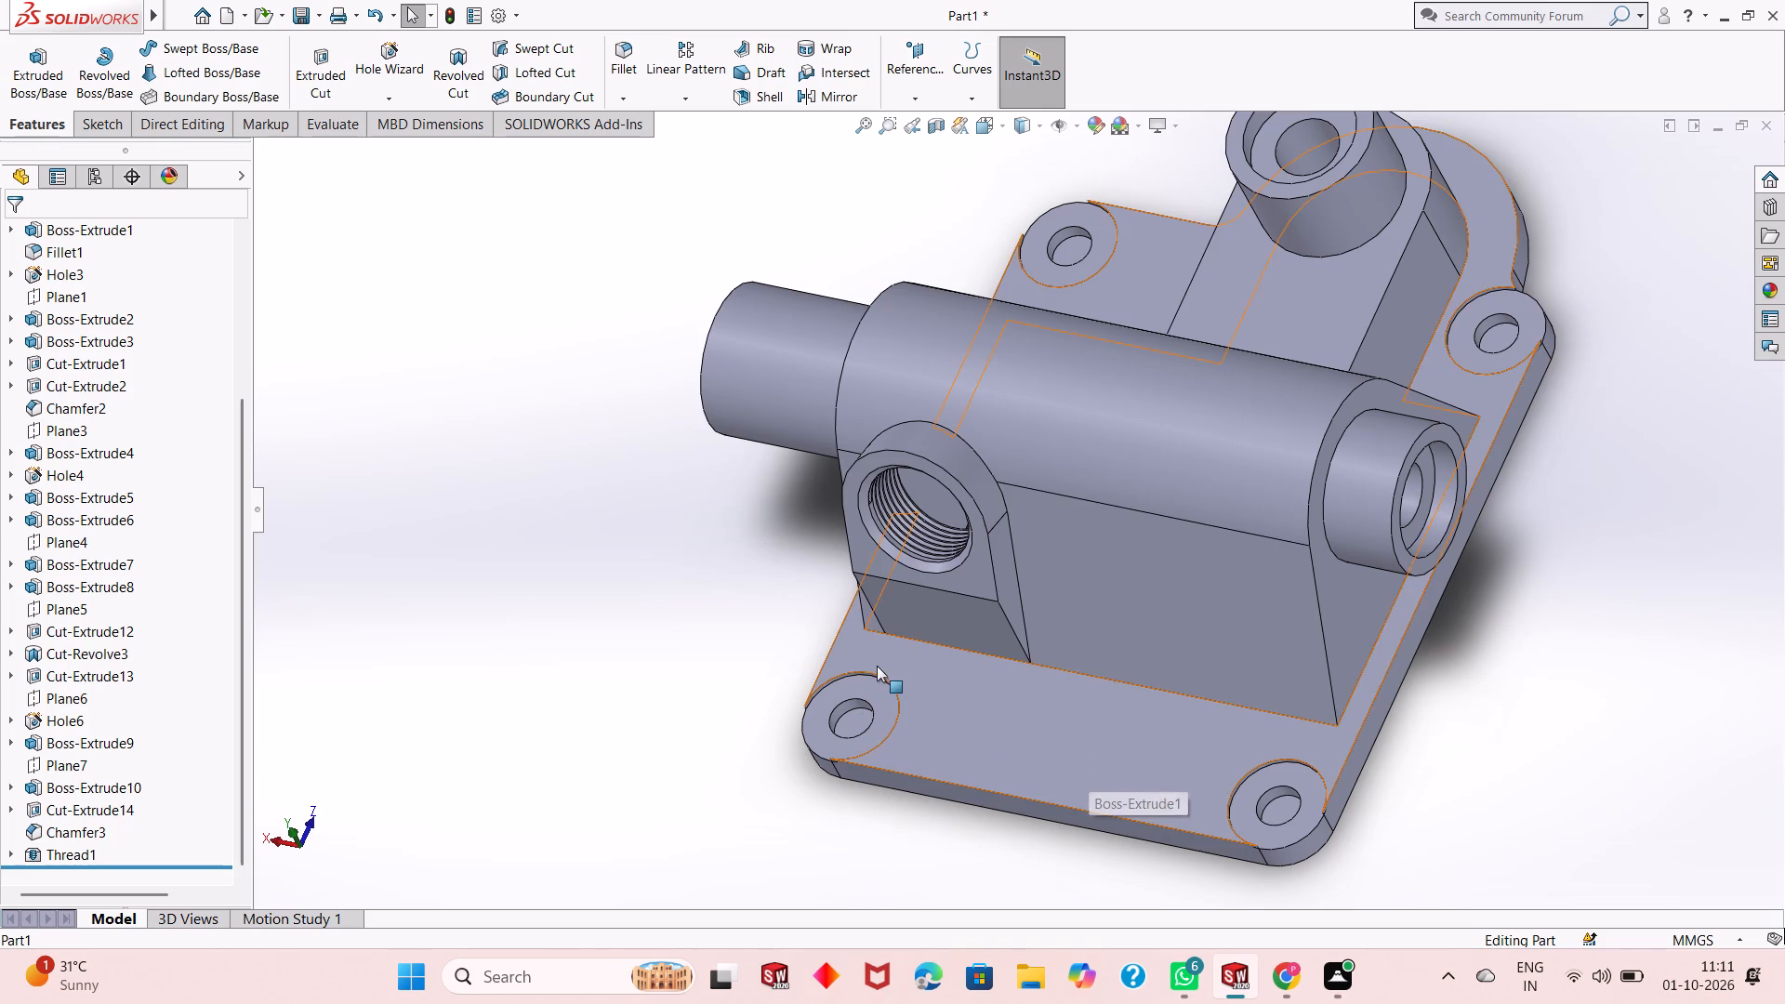
{"action": "middle_click_drag", "start_coordinate": [776, 667], "coordinate": [777, 540]}
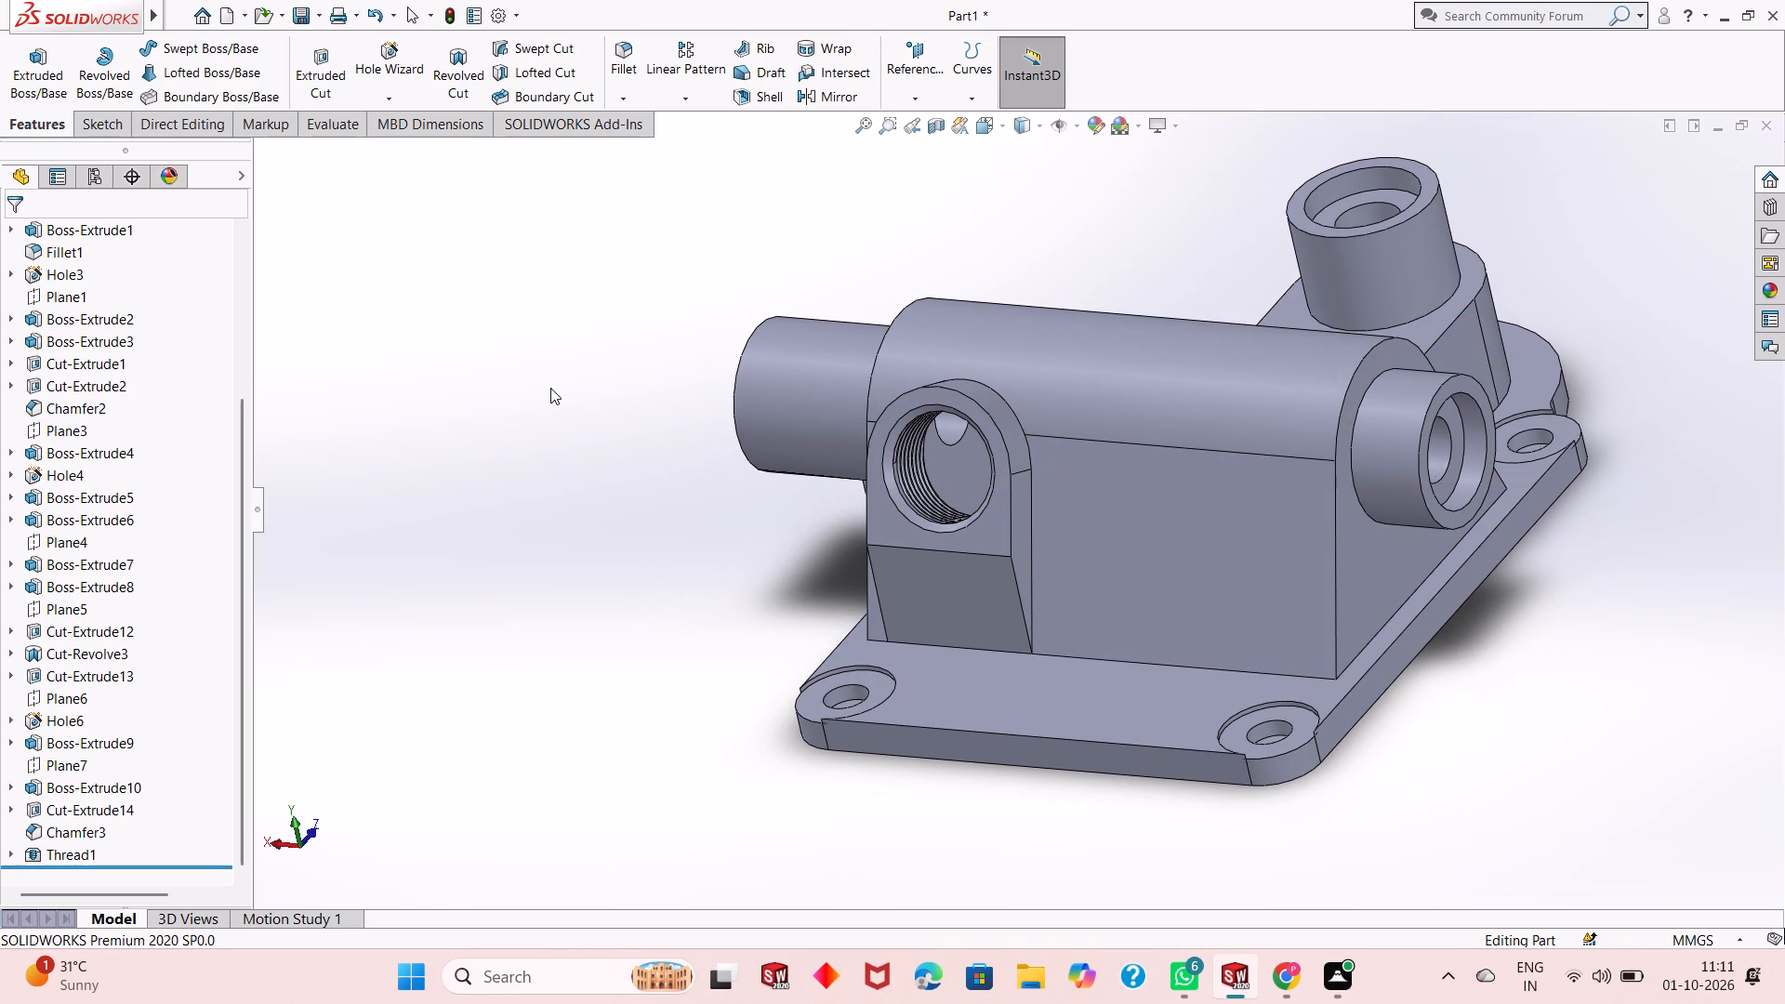
Edit the base plate's four corner holes, choosing the Counterbored type and setting the hole depth to 9 mm.
{"action": "scroll", "coordinate": [62, 324], "scroll_direction": "up", "scroll_amount": 3}
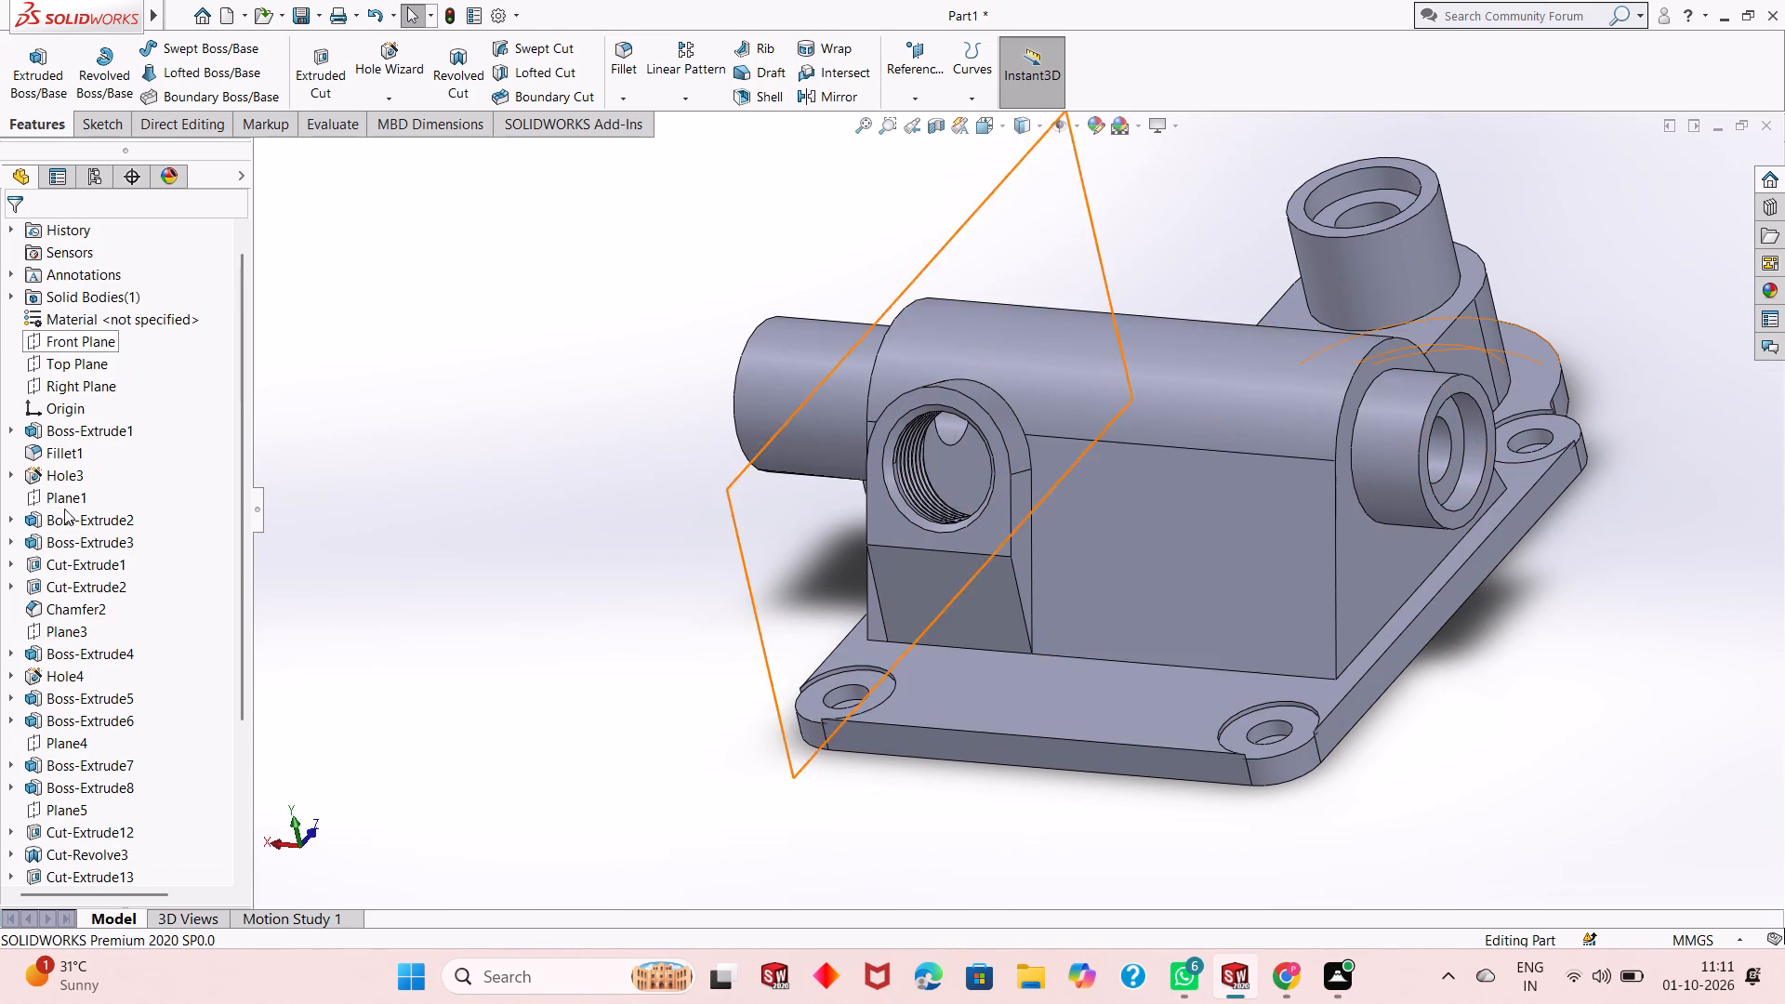
{"action": "left_click", "coordinate": [73, 477]}
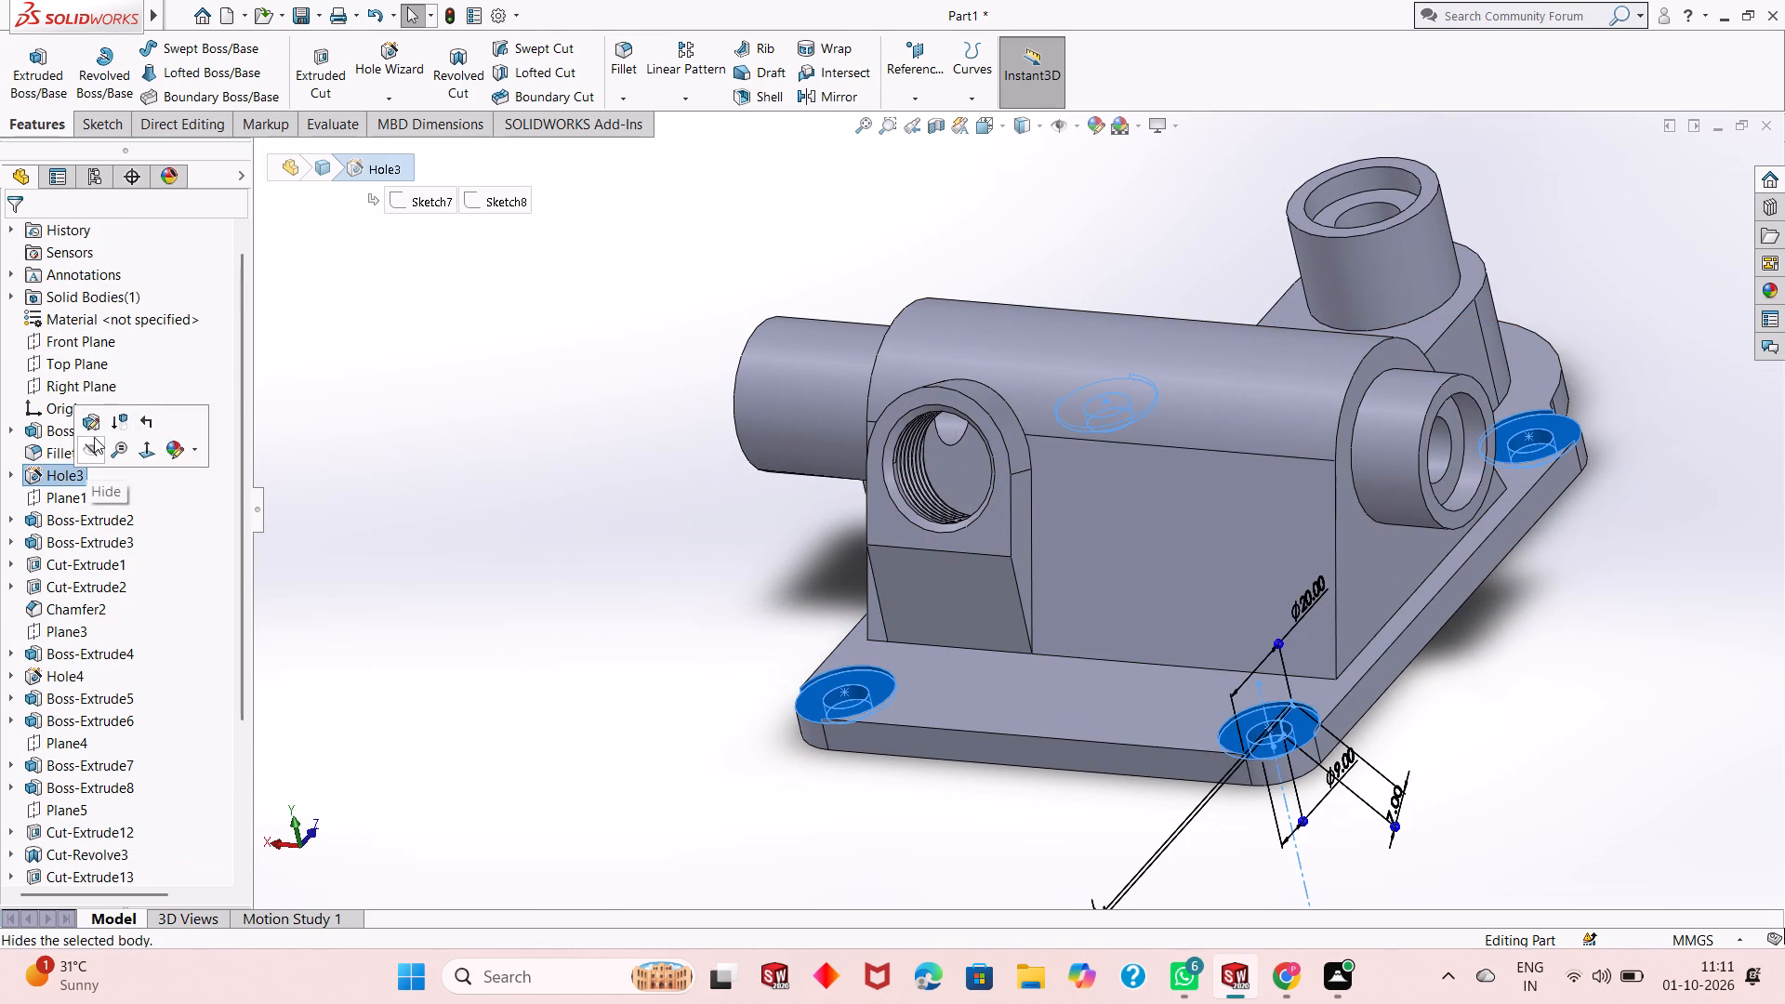
{"action": "left_click", "coordinate": [96, 419]}
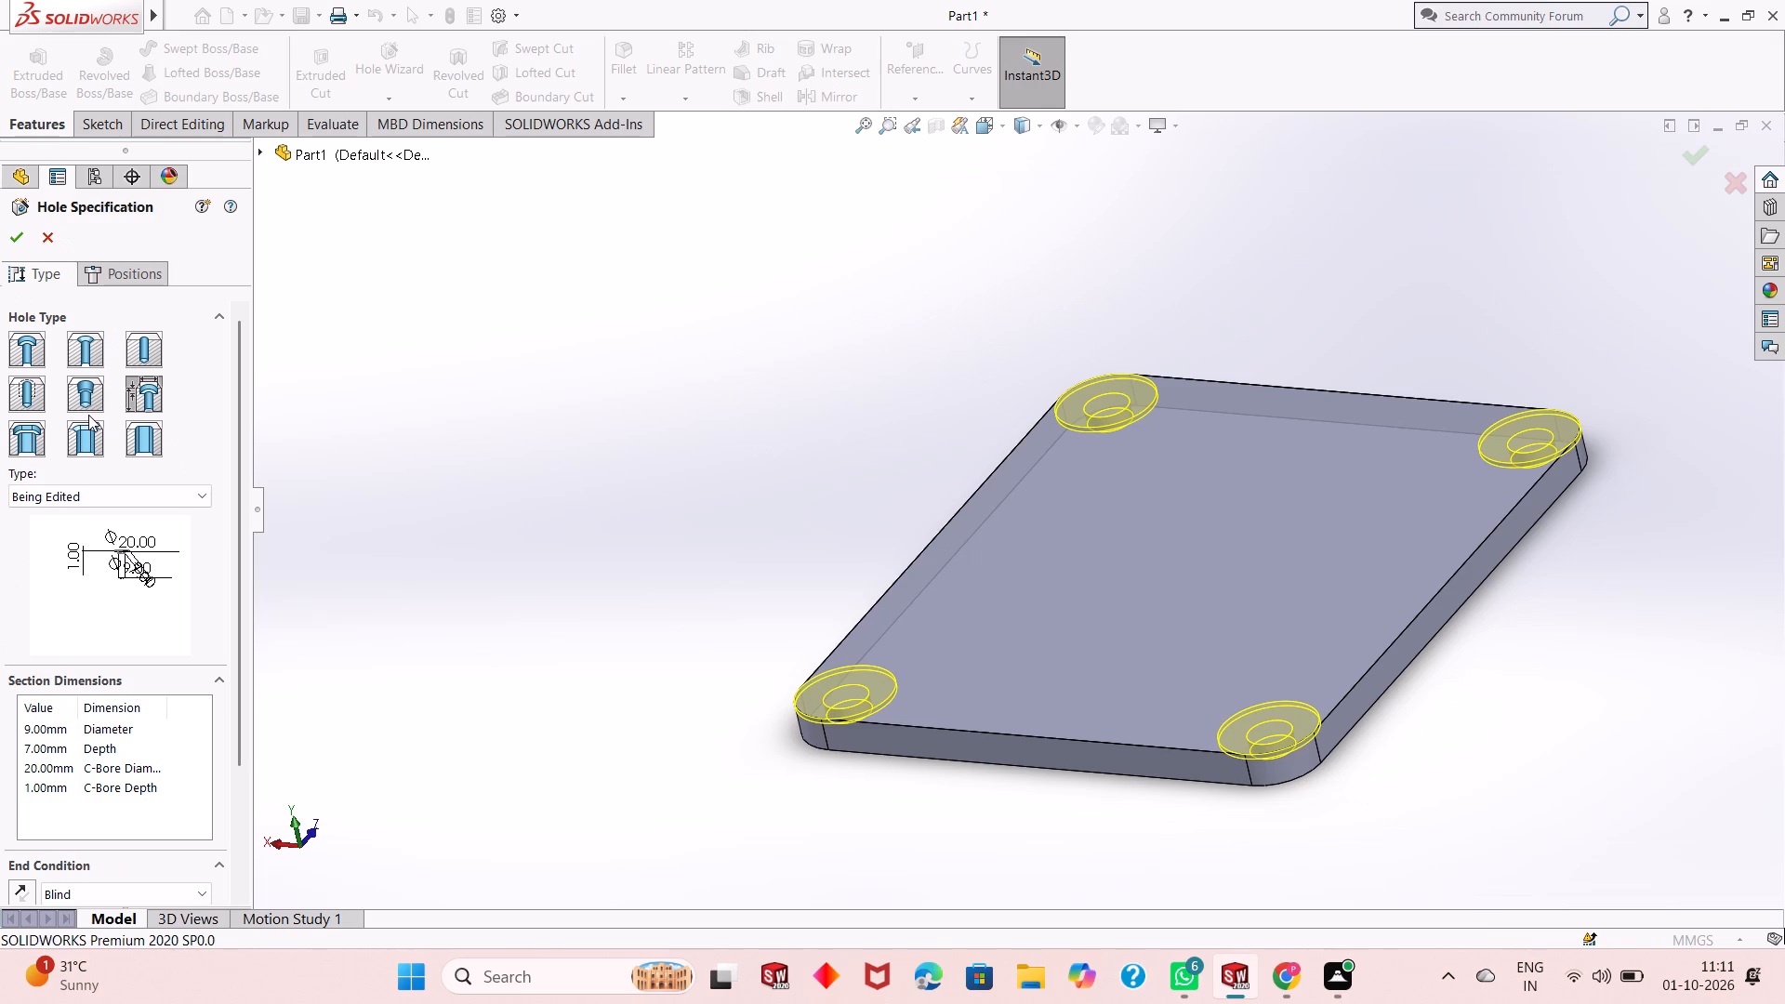
{"action": "middle_click_drag", "start_coordinate": [613, 788], "coordinate": [634, 615]}
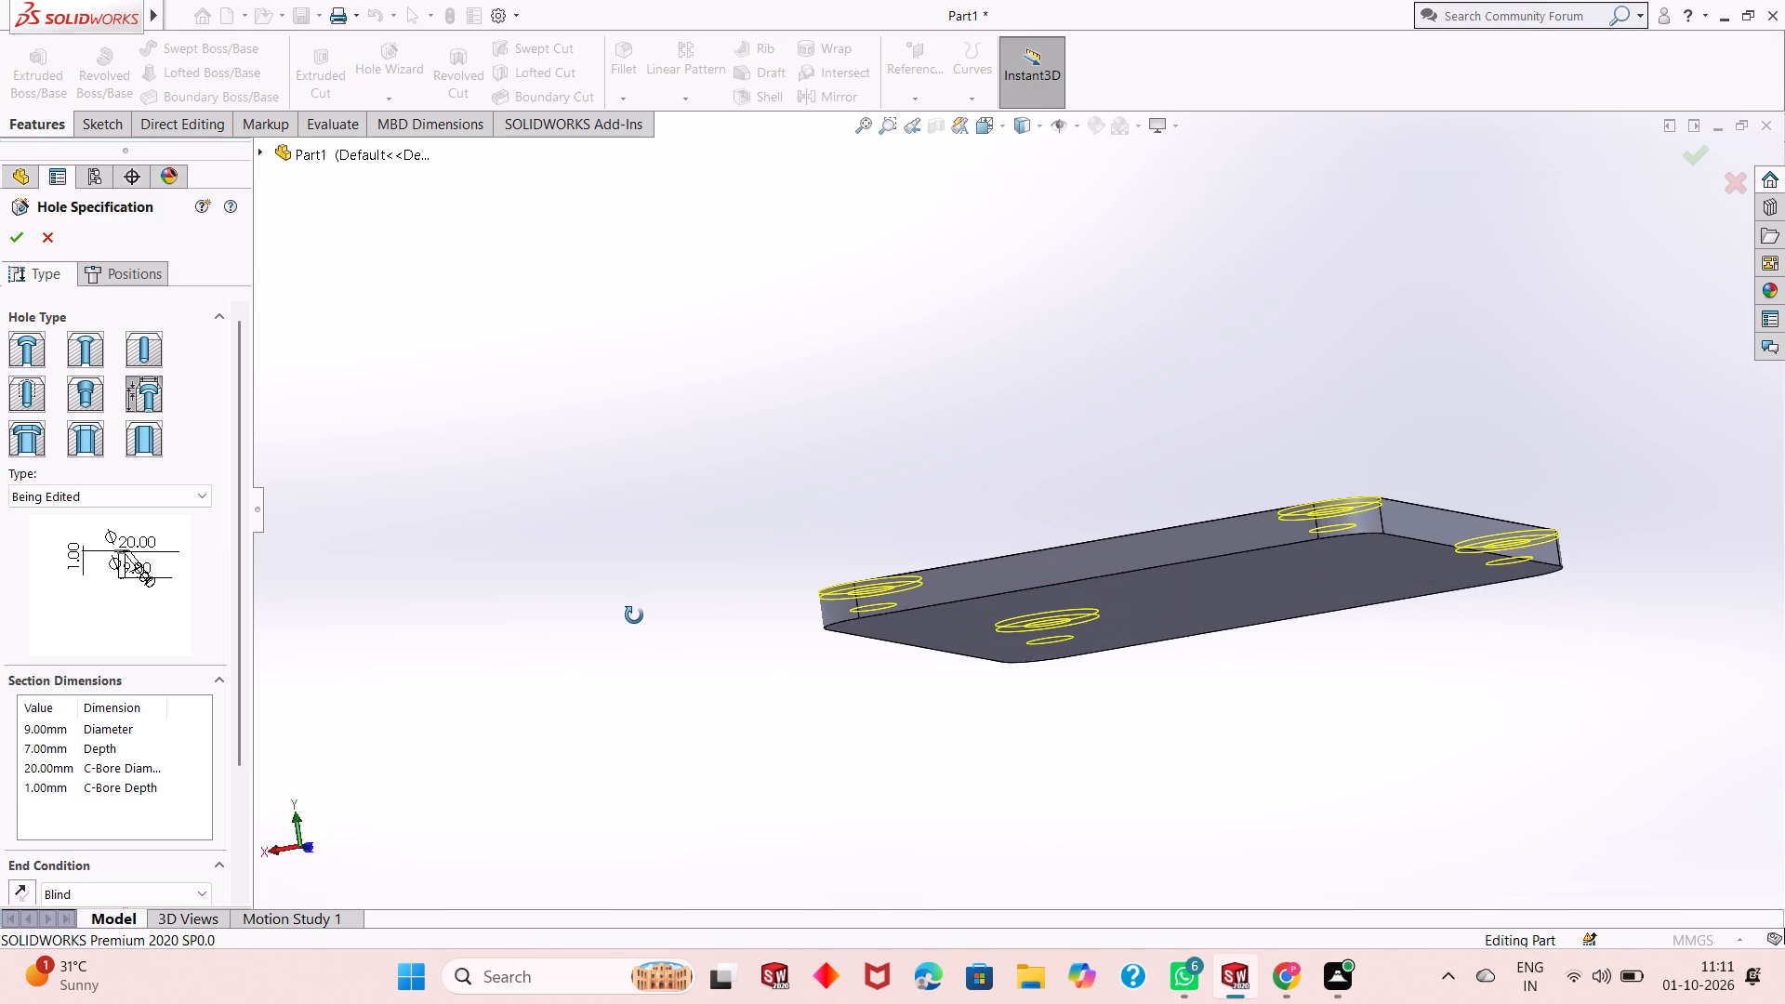
{"action": "middle_click_drag", "start_coordinate": [634, 615], "coordinate": [634, 641]}
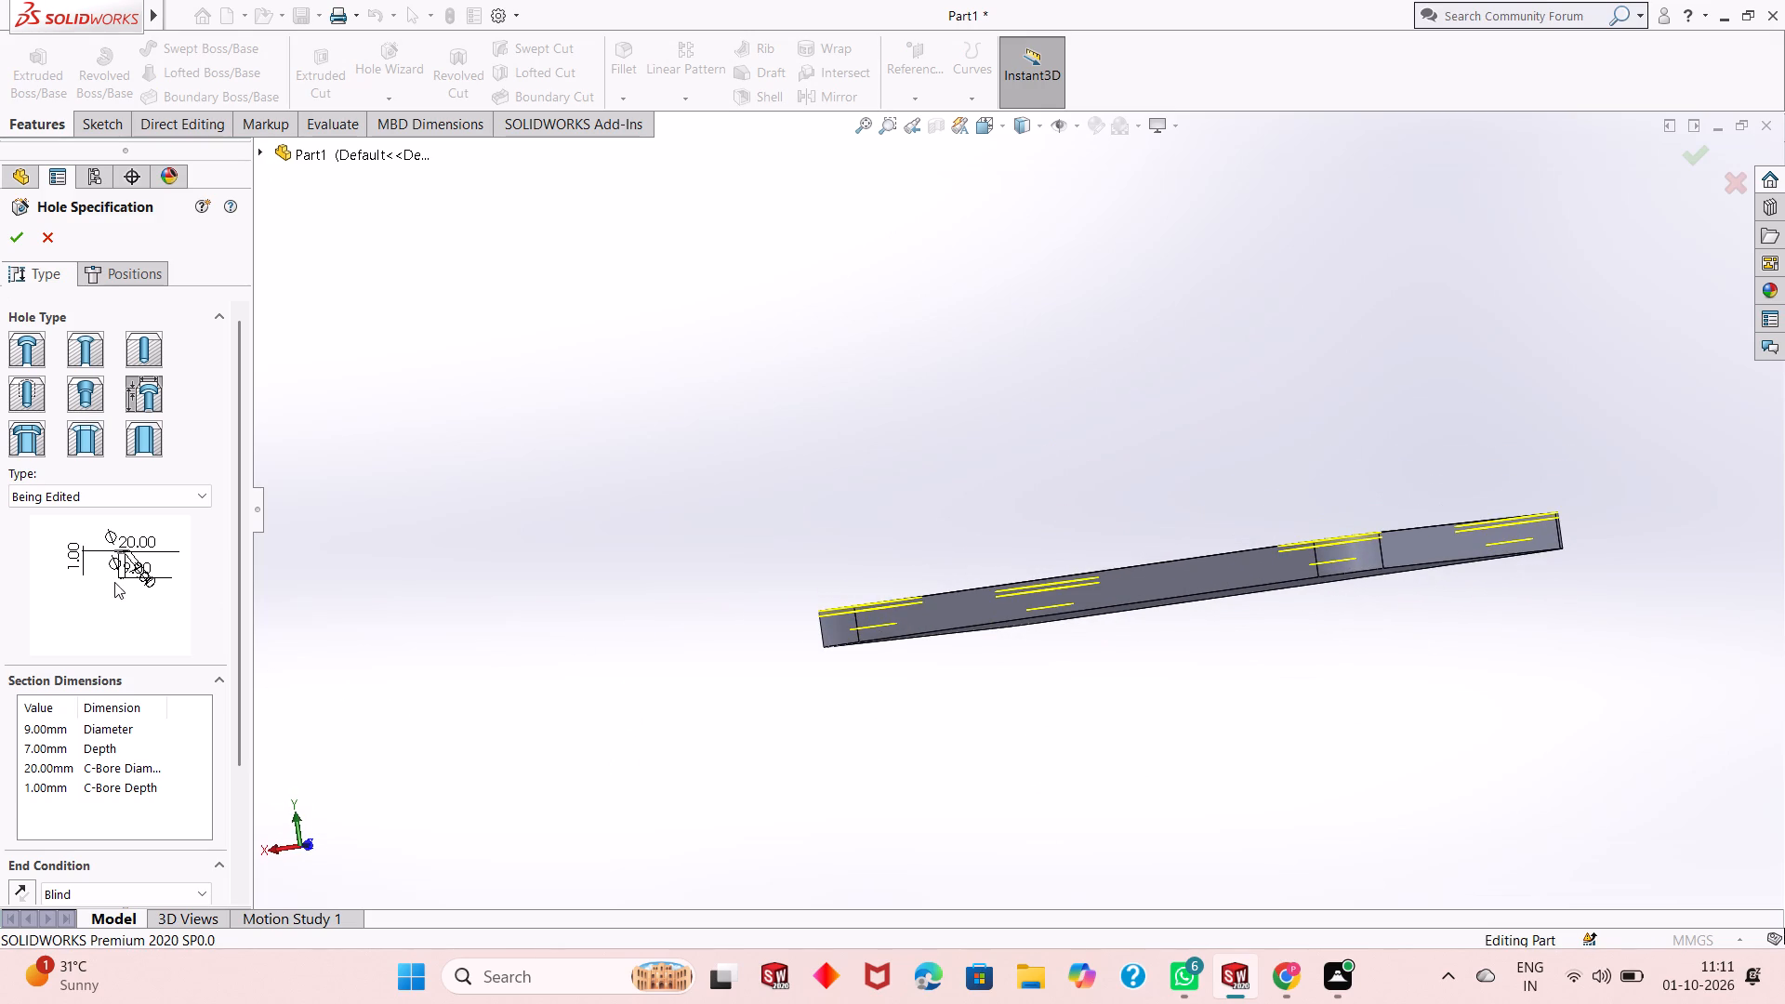
{"action": "left_click", "coordinate": [157, 499]}
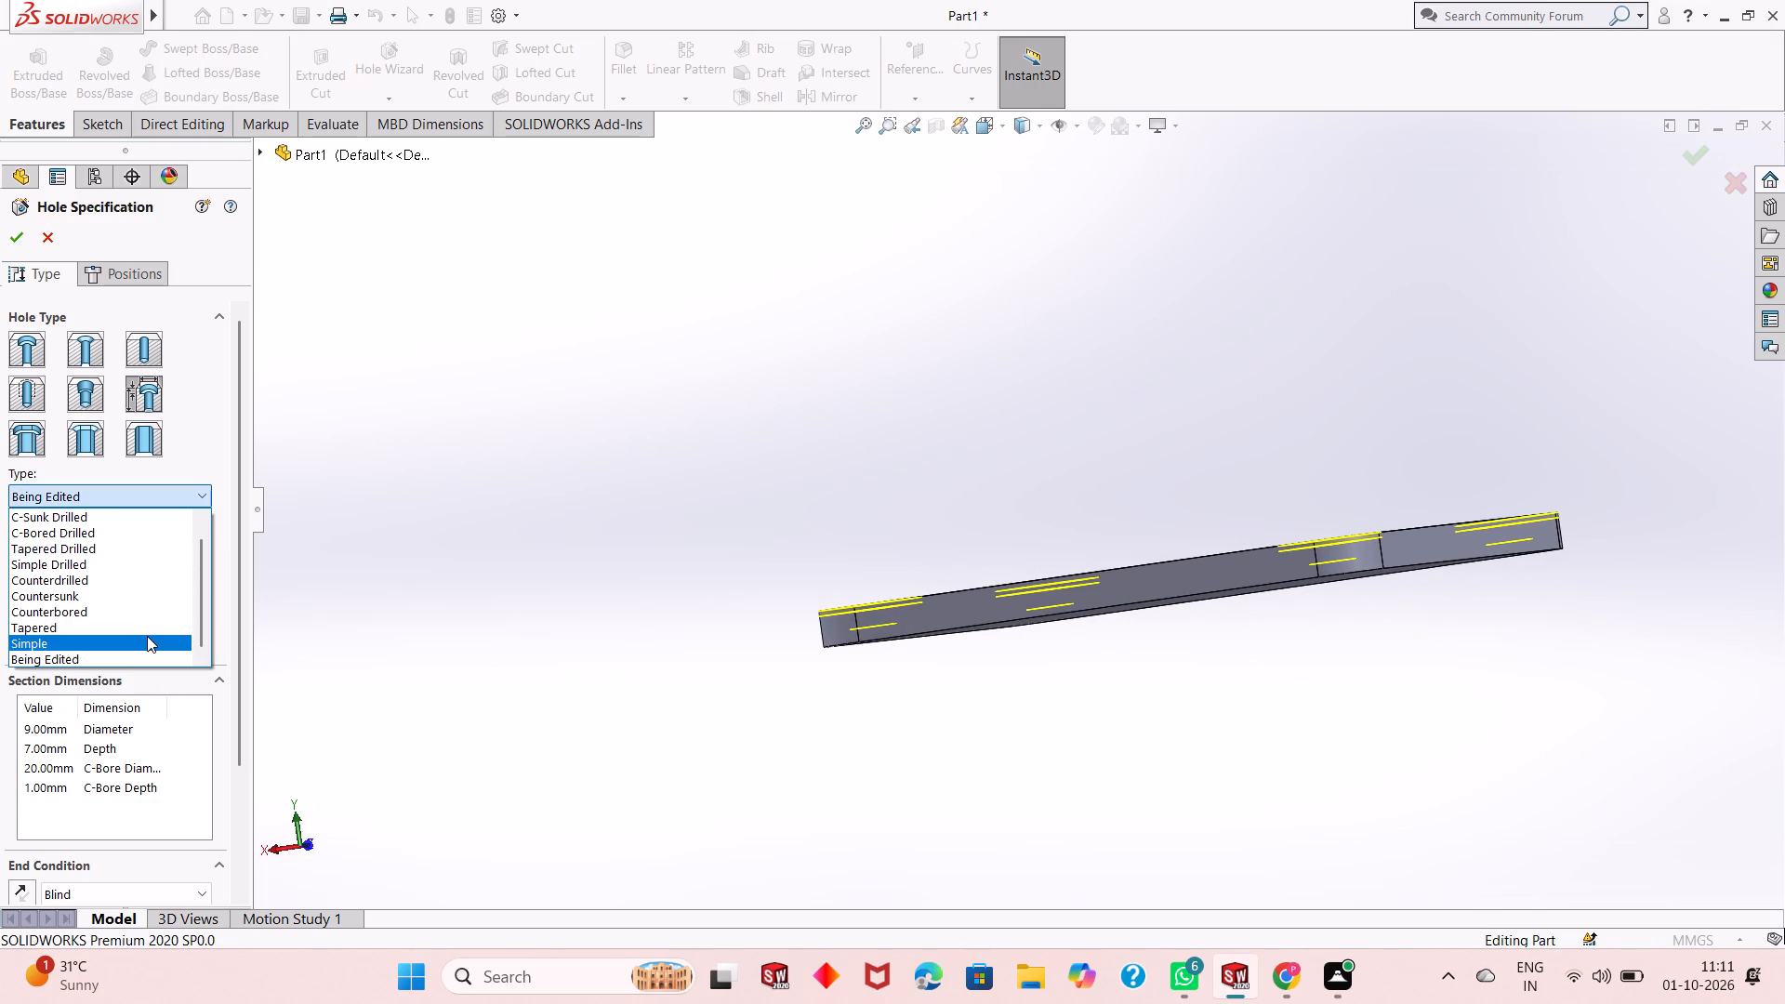
{"action": "left_click", "coordinate": [147, 613]}
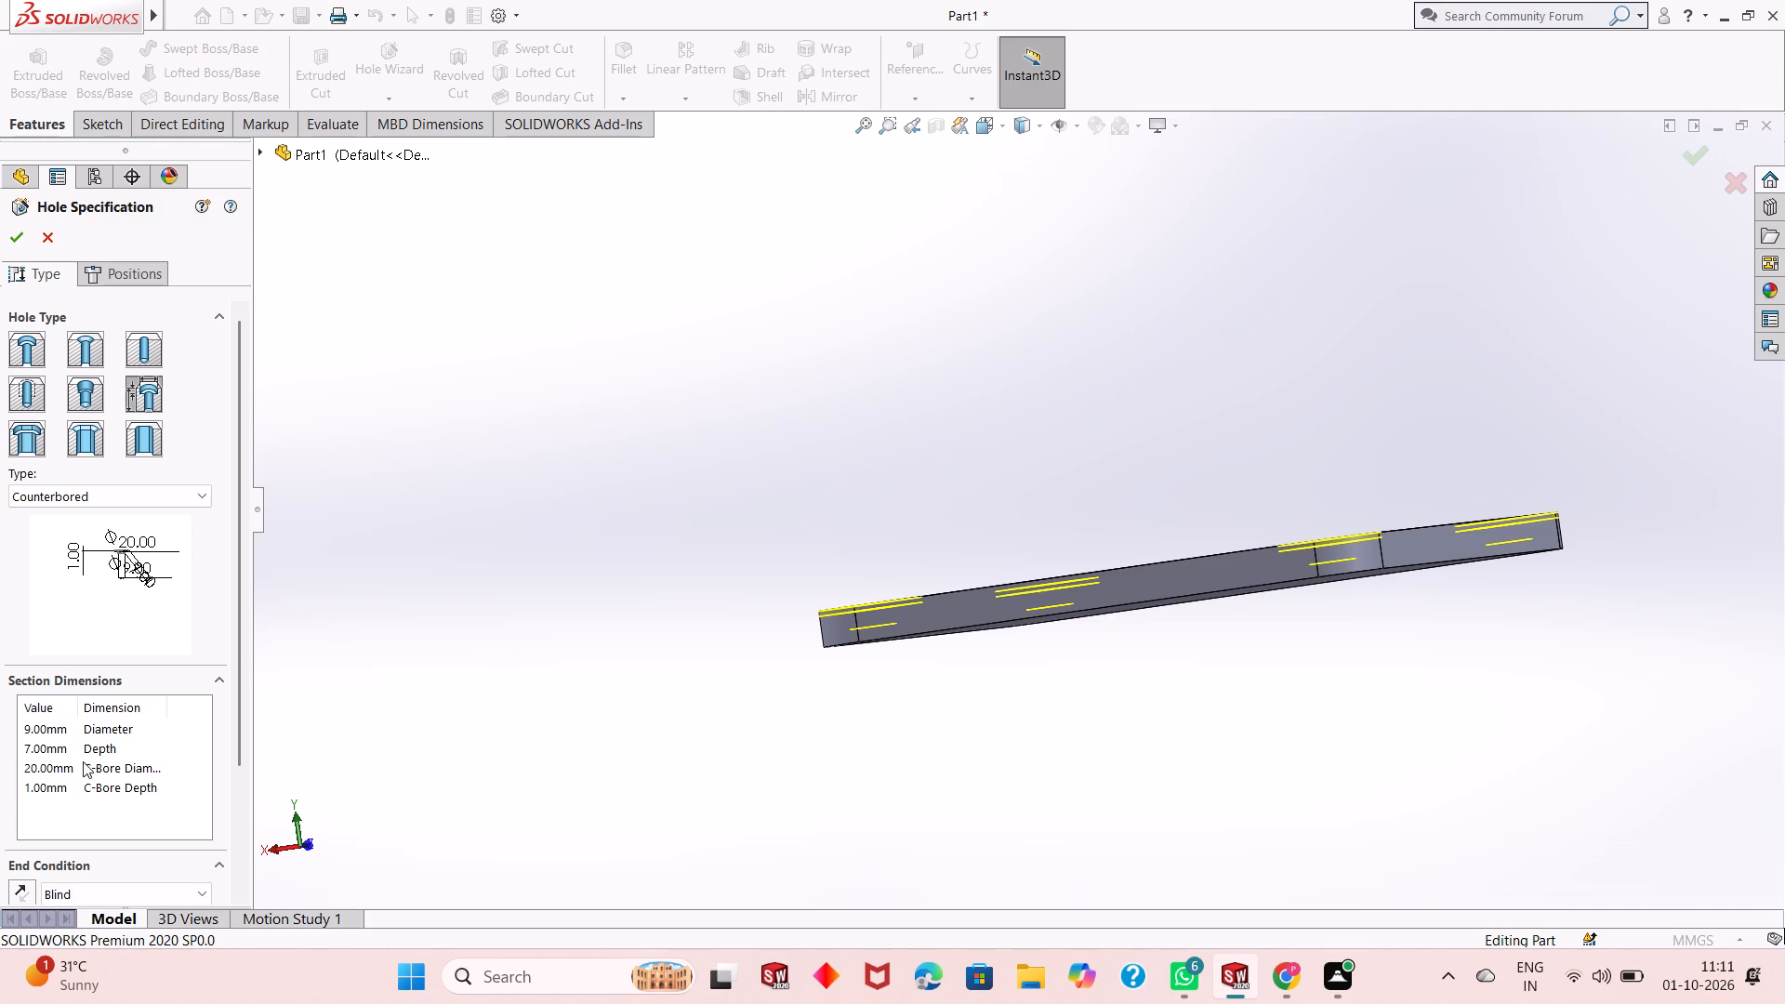
{"action": "double_click", "coordinate": [55, 747]}
{"action": "key", "text": "9"}
{"action": "key", "text": "Return"}
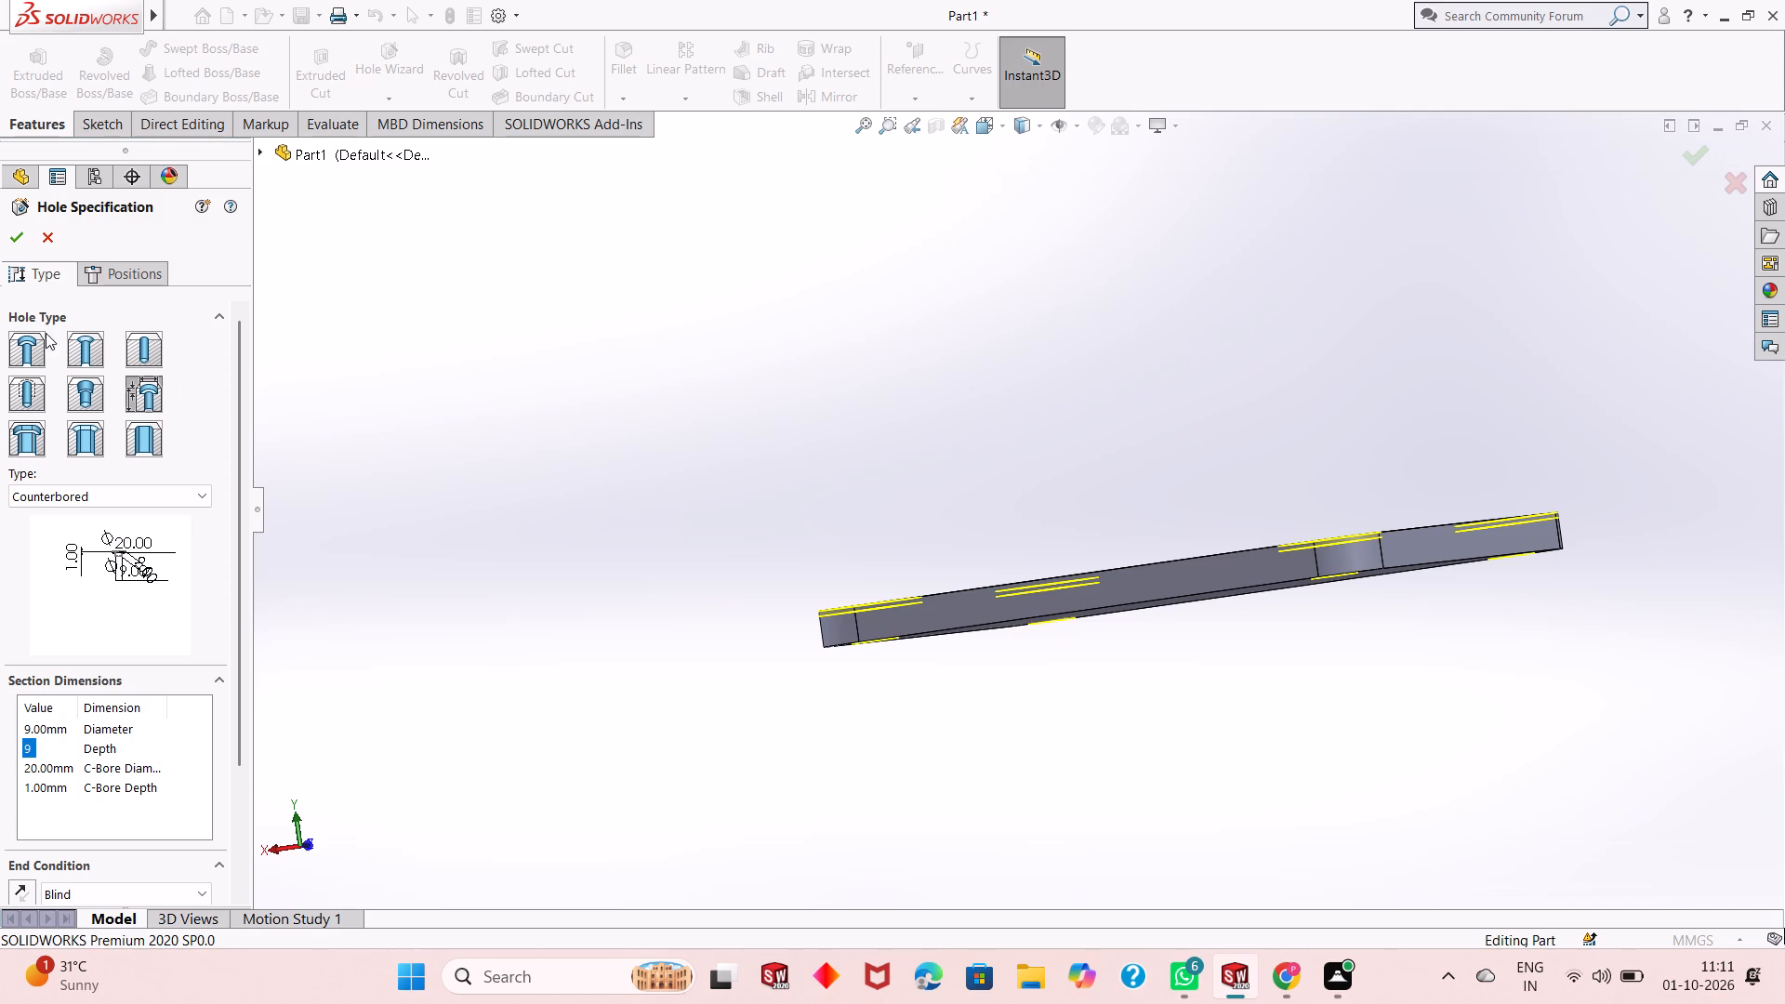
{"action": "left_click", "coordinate": [16, 233]}
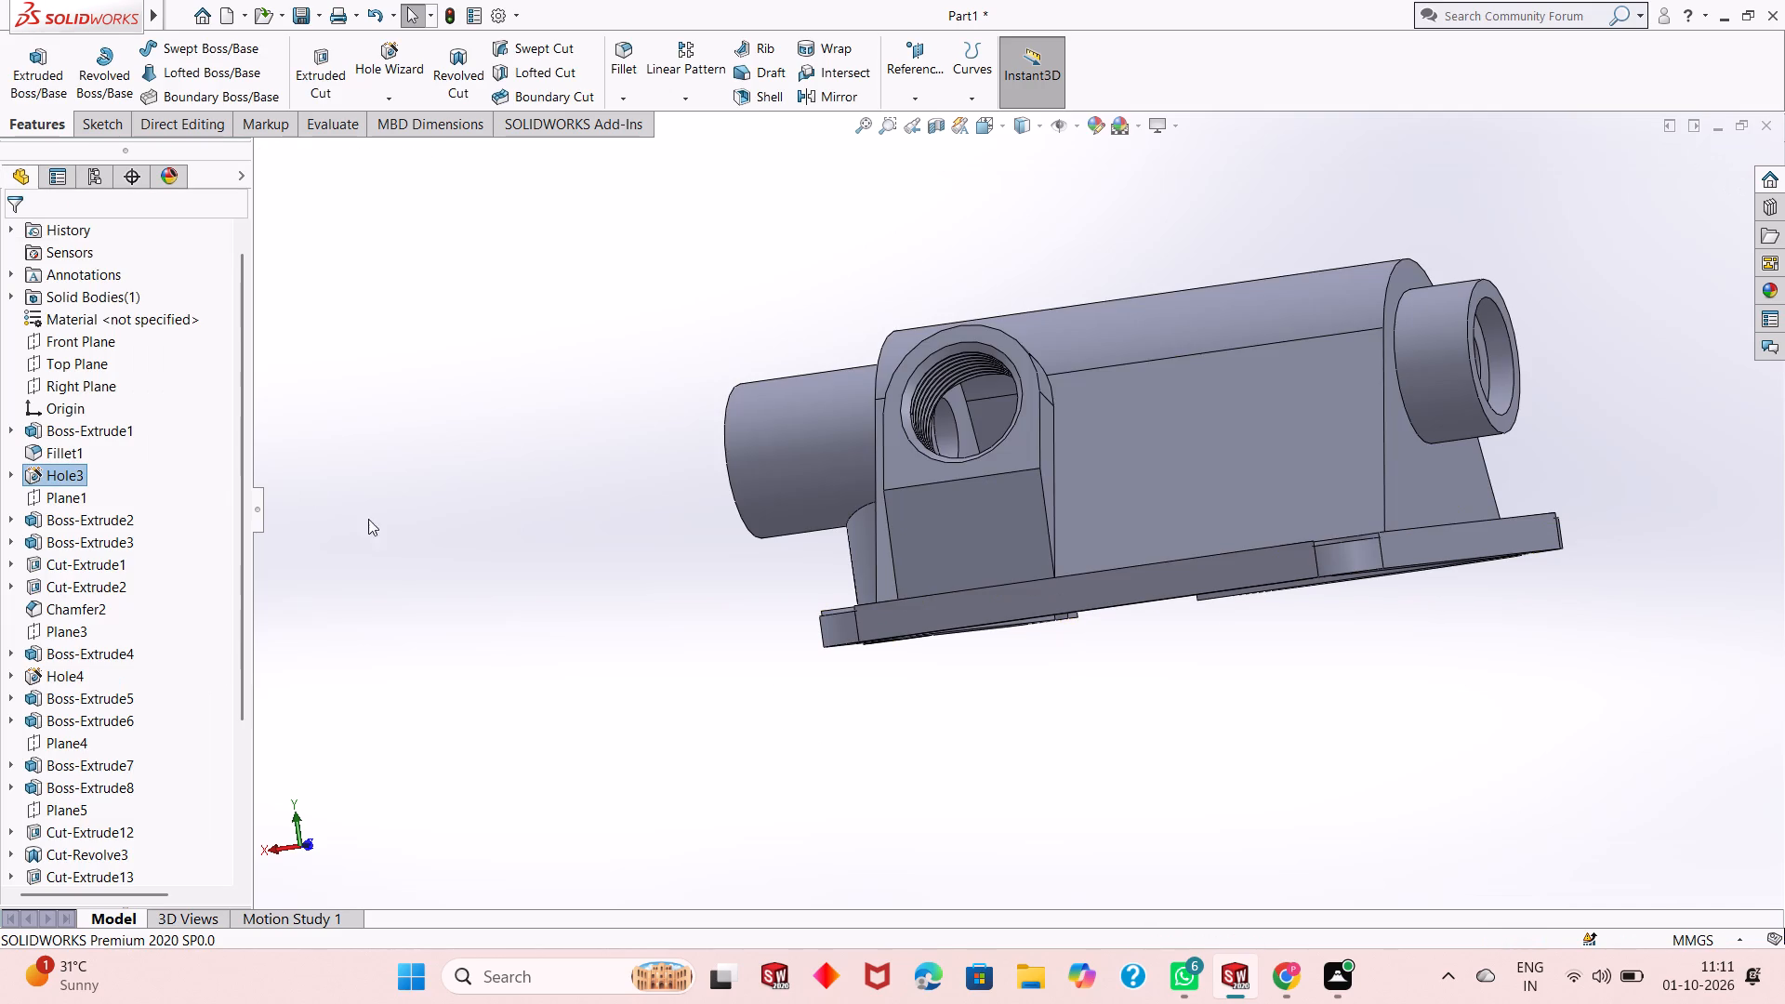
Examine the edited corner holes from above and below the base plate, along with the threaded boss opening and underside cavity.
{"action": "middle_click_drag", "start_coordinate": [617, 658], "coordinate": [623, 680]}
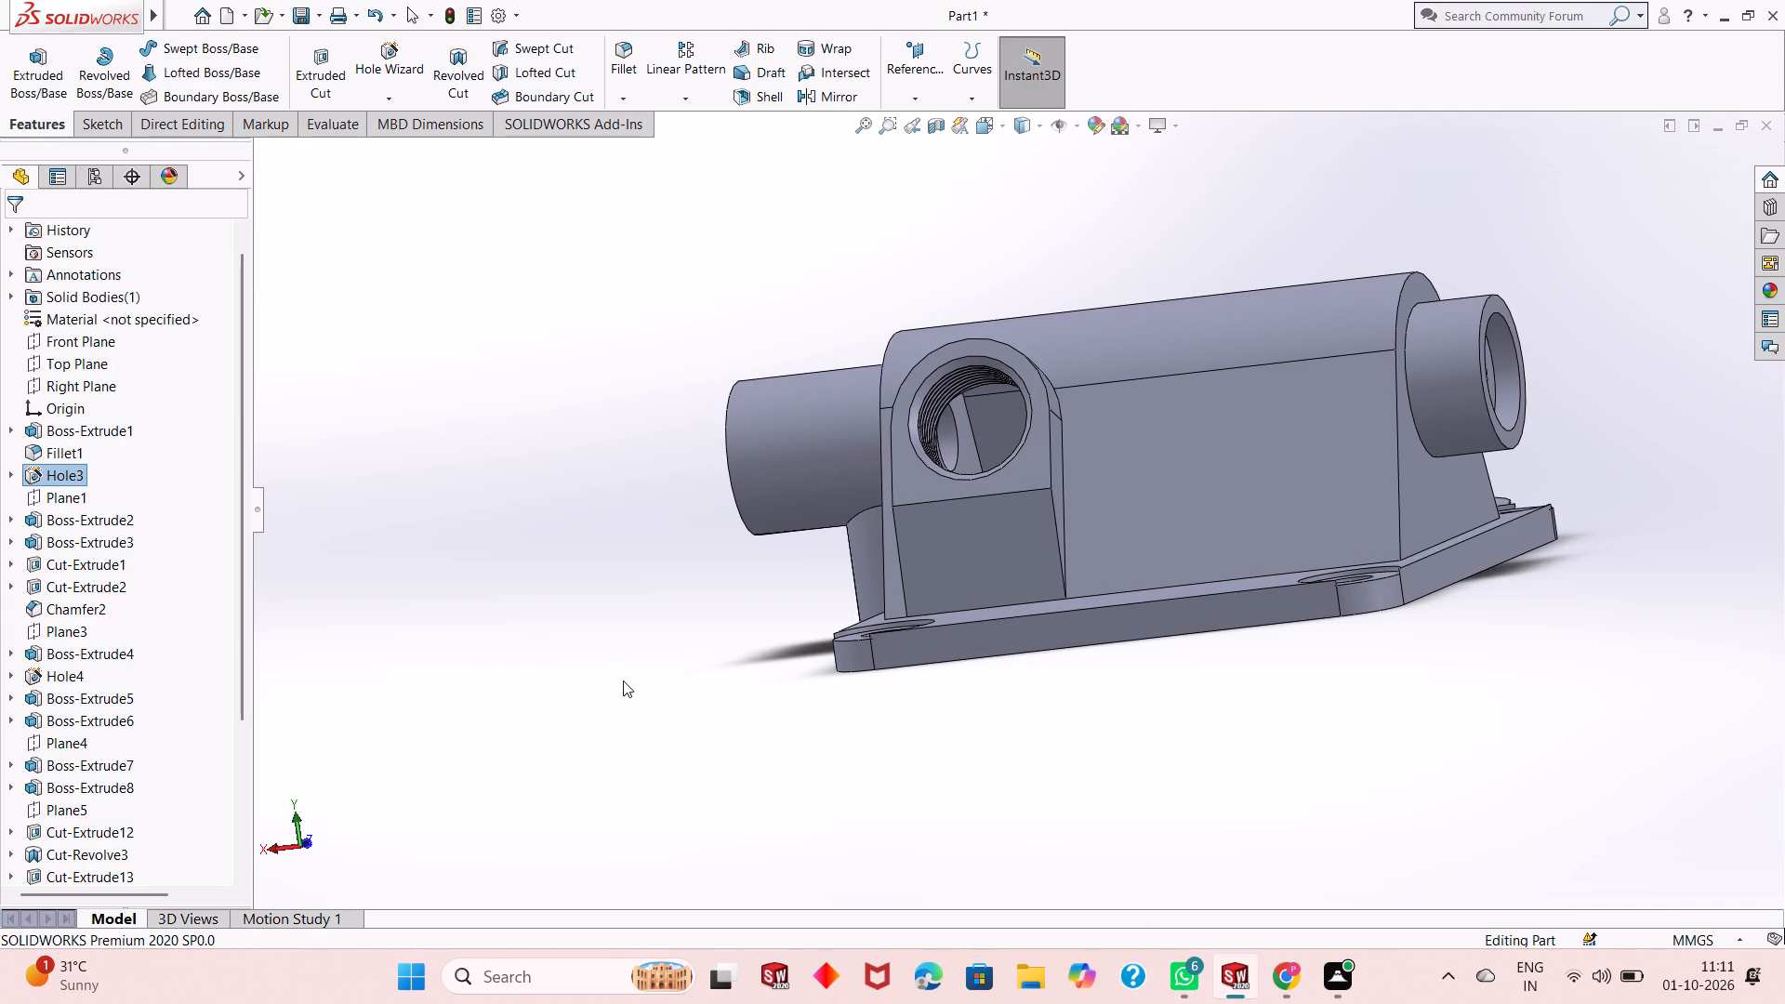
{"action": "middle_click_drag", "start_coordinate": [773, 733], "coordinate": [773, 744]}
{"action": "middle_click_drag", "start_coordinate": [773, 744], "coordinate": [742, 313]}
{"action": "scroll", "coordinate": [725, 462], "scroll_direction": "up", "scroll_amount": 1}
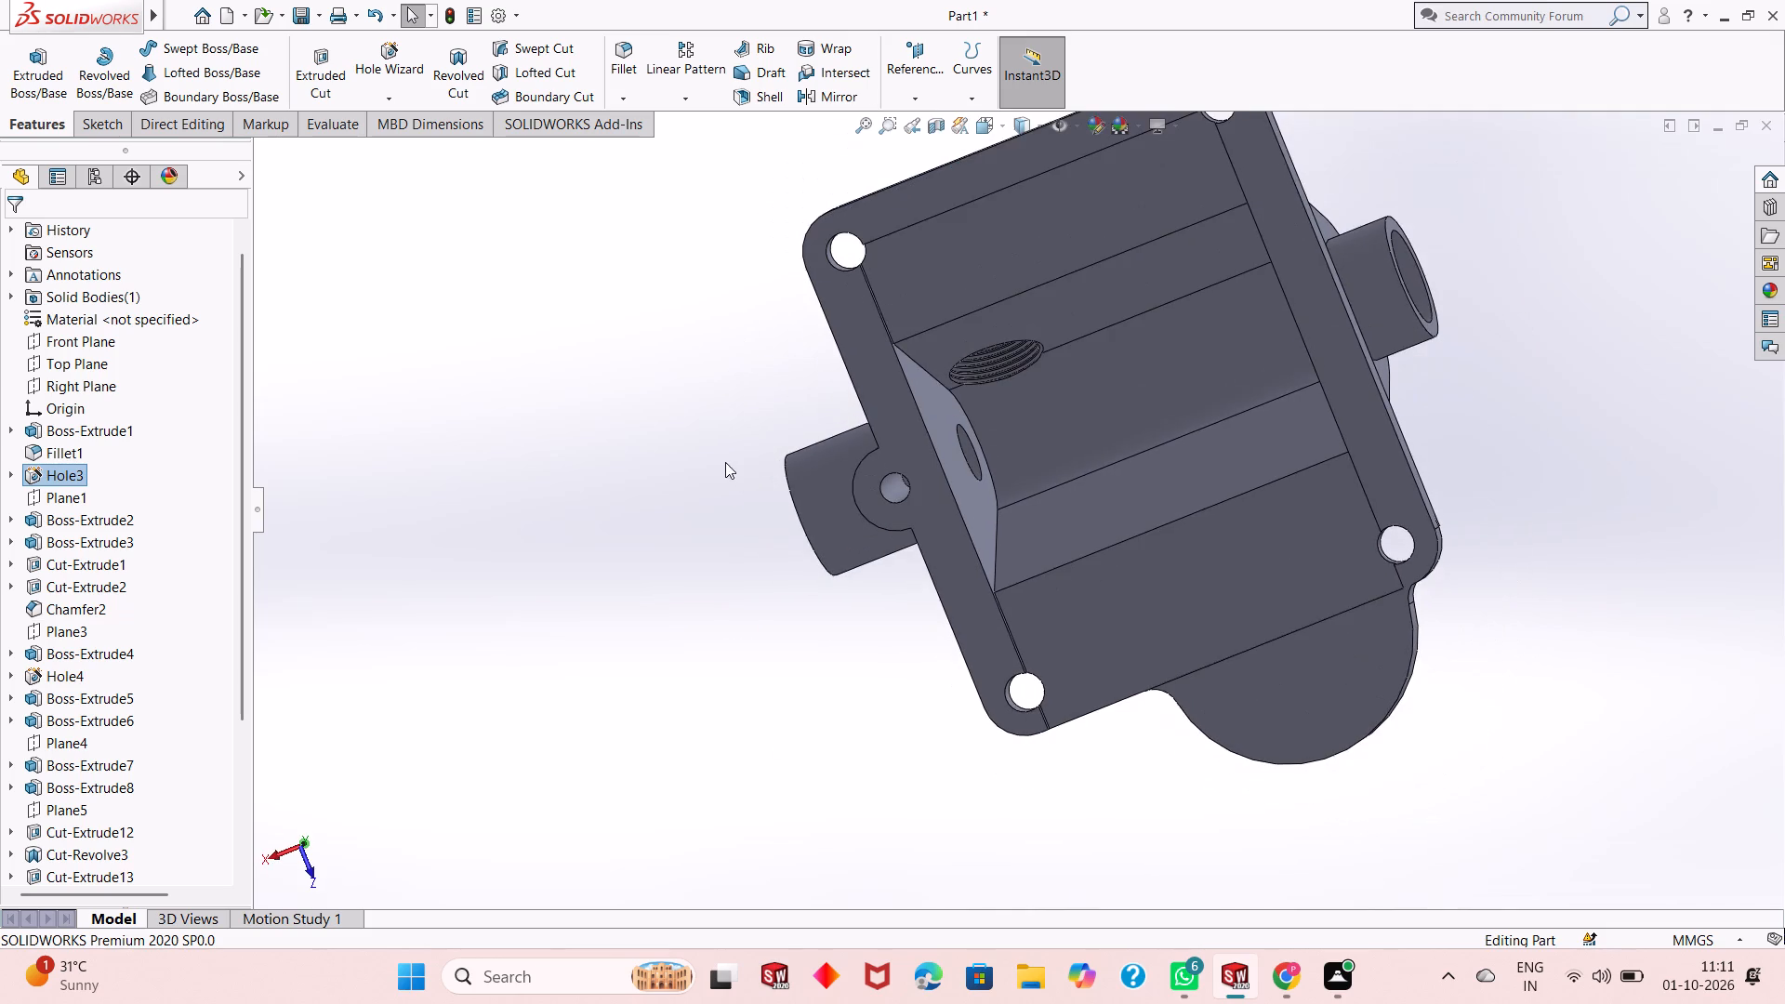
{"action": "scroll", "coordinate": [930, 211], "scroll_direction": "down", "scroll_amount": 4}
{"action": "middle_click_drag", "start_coordinate": [634, 564], "coordinate": [668, 558]}
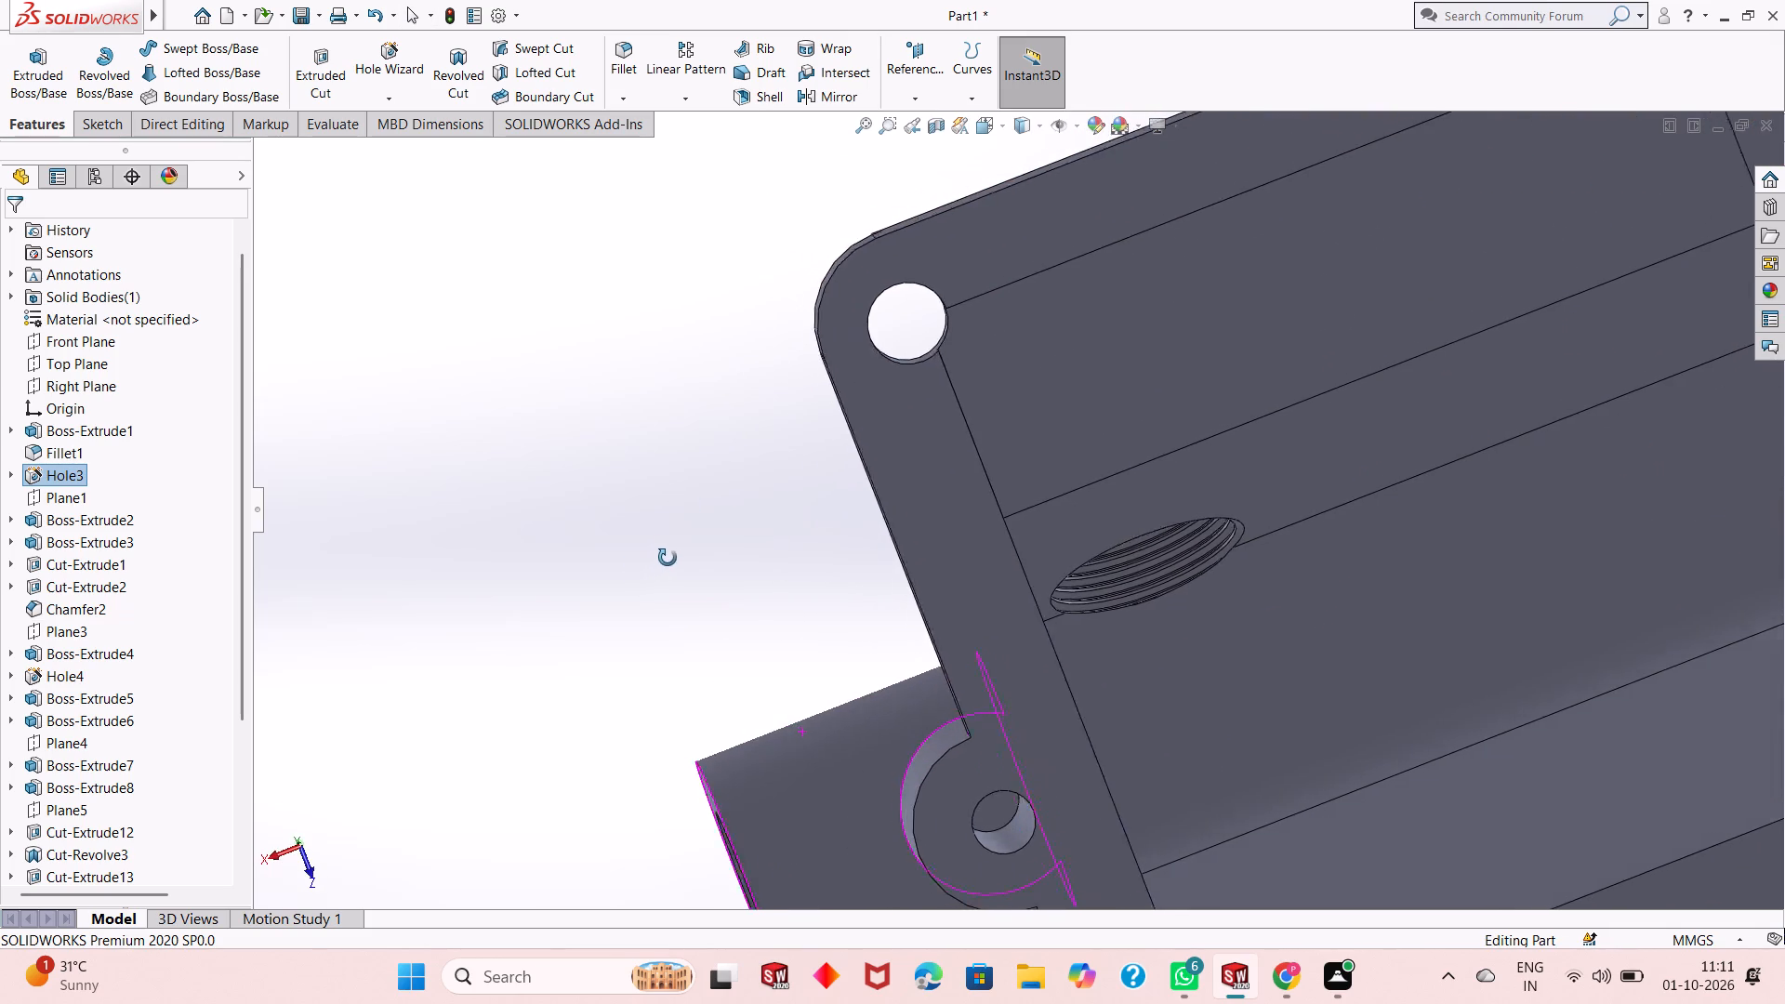
{"action": "middle_click_drag", "start_coordinate": [668, 558], "coordinate": [843, 764]}
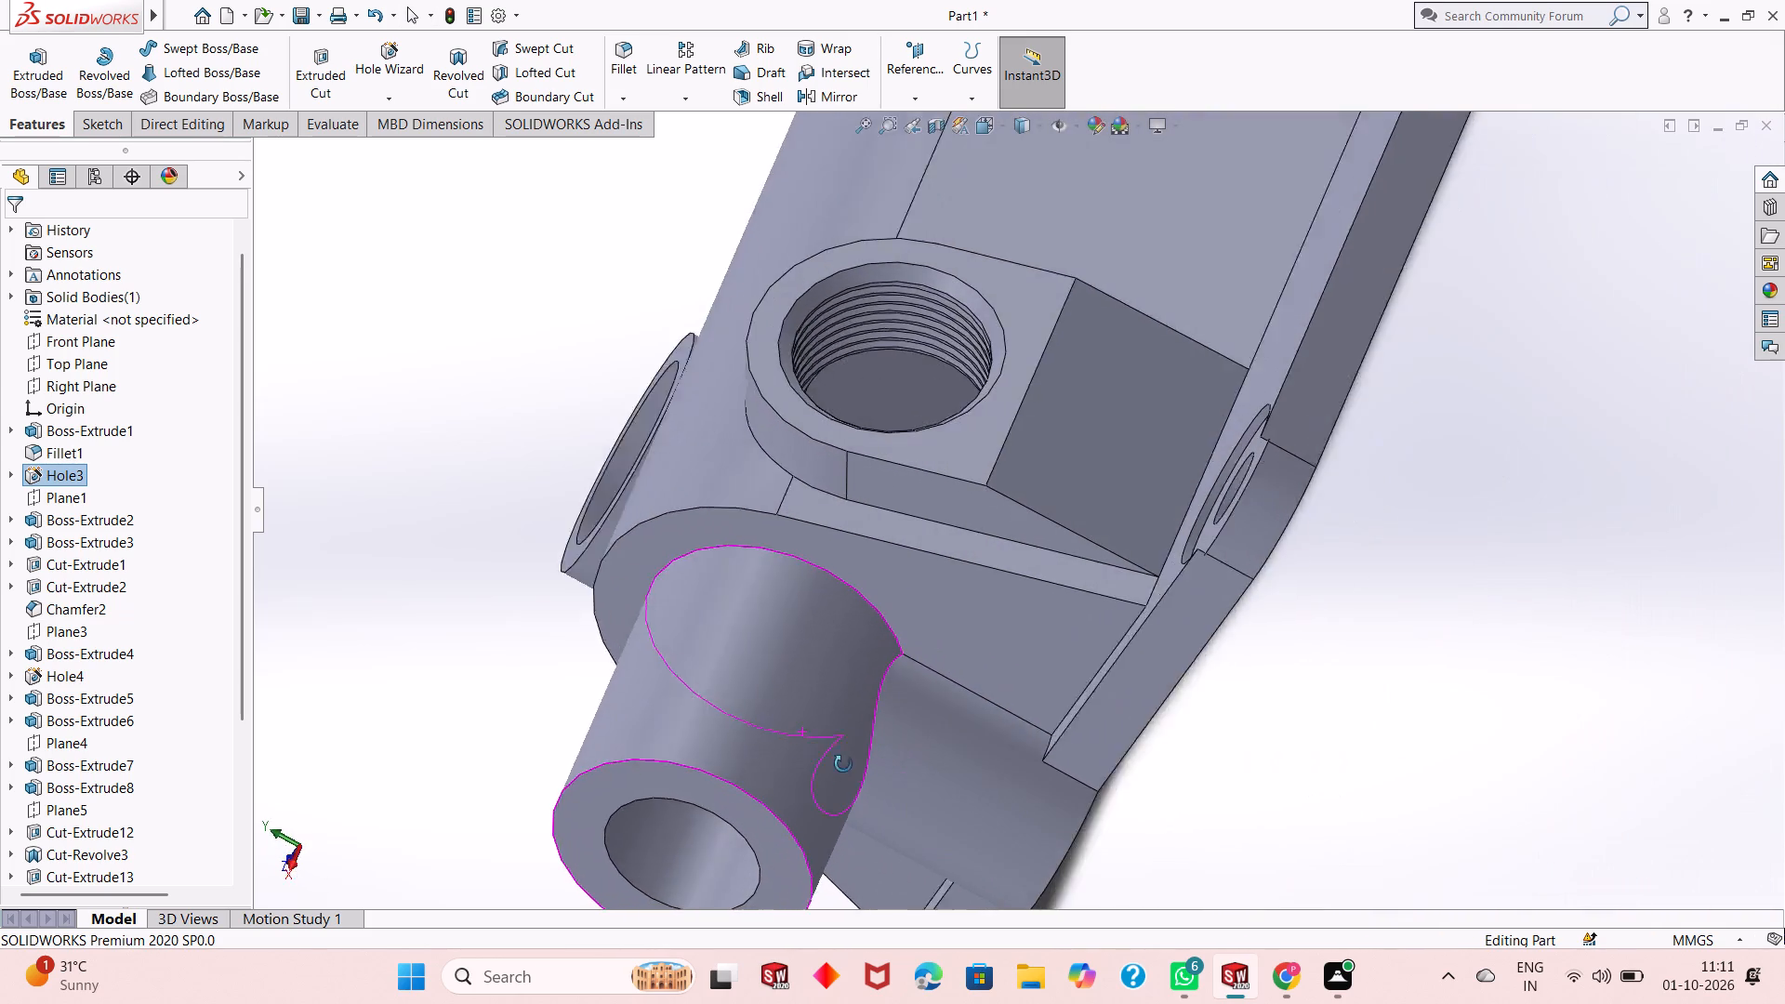
{"action": "middle_click_drag", "start_coordinate": [843, 764], "coordinate": [524, 680]}
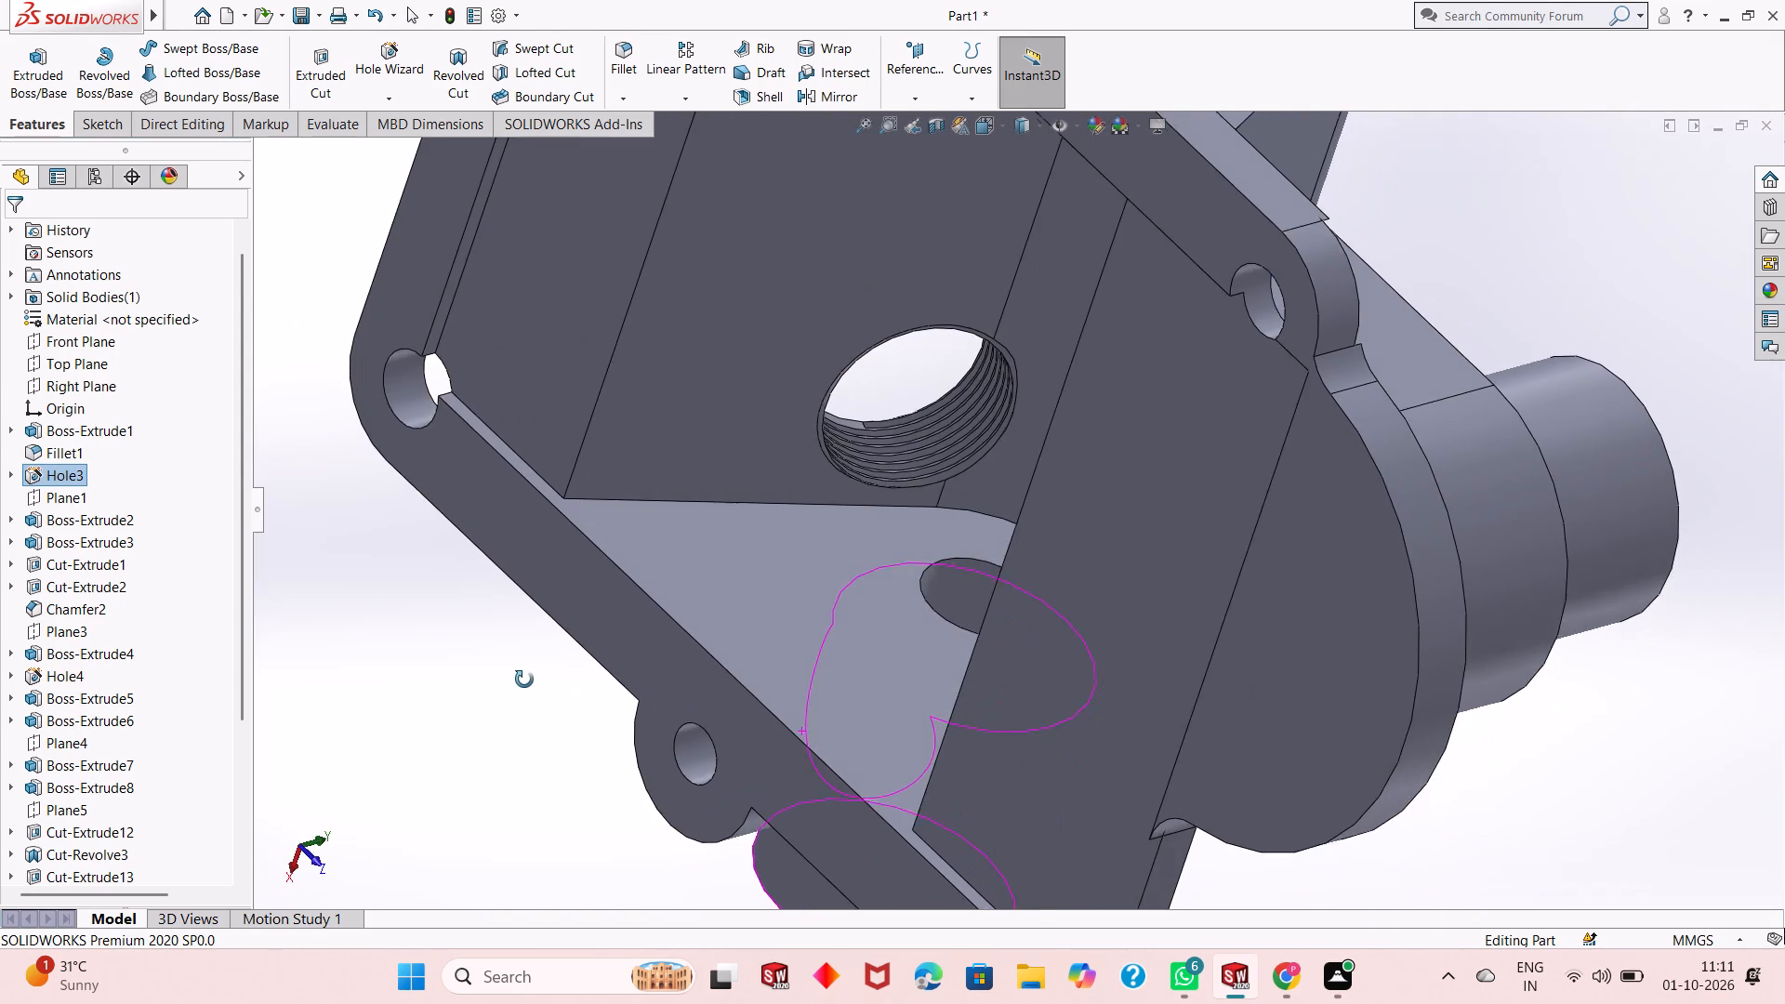
{"action": "middle_click_drag", "start_coordinate": [524, 680], "coordinate": [626, 361]}
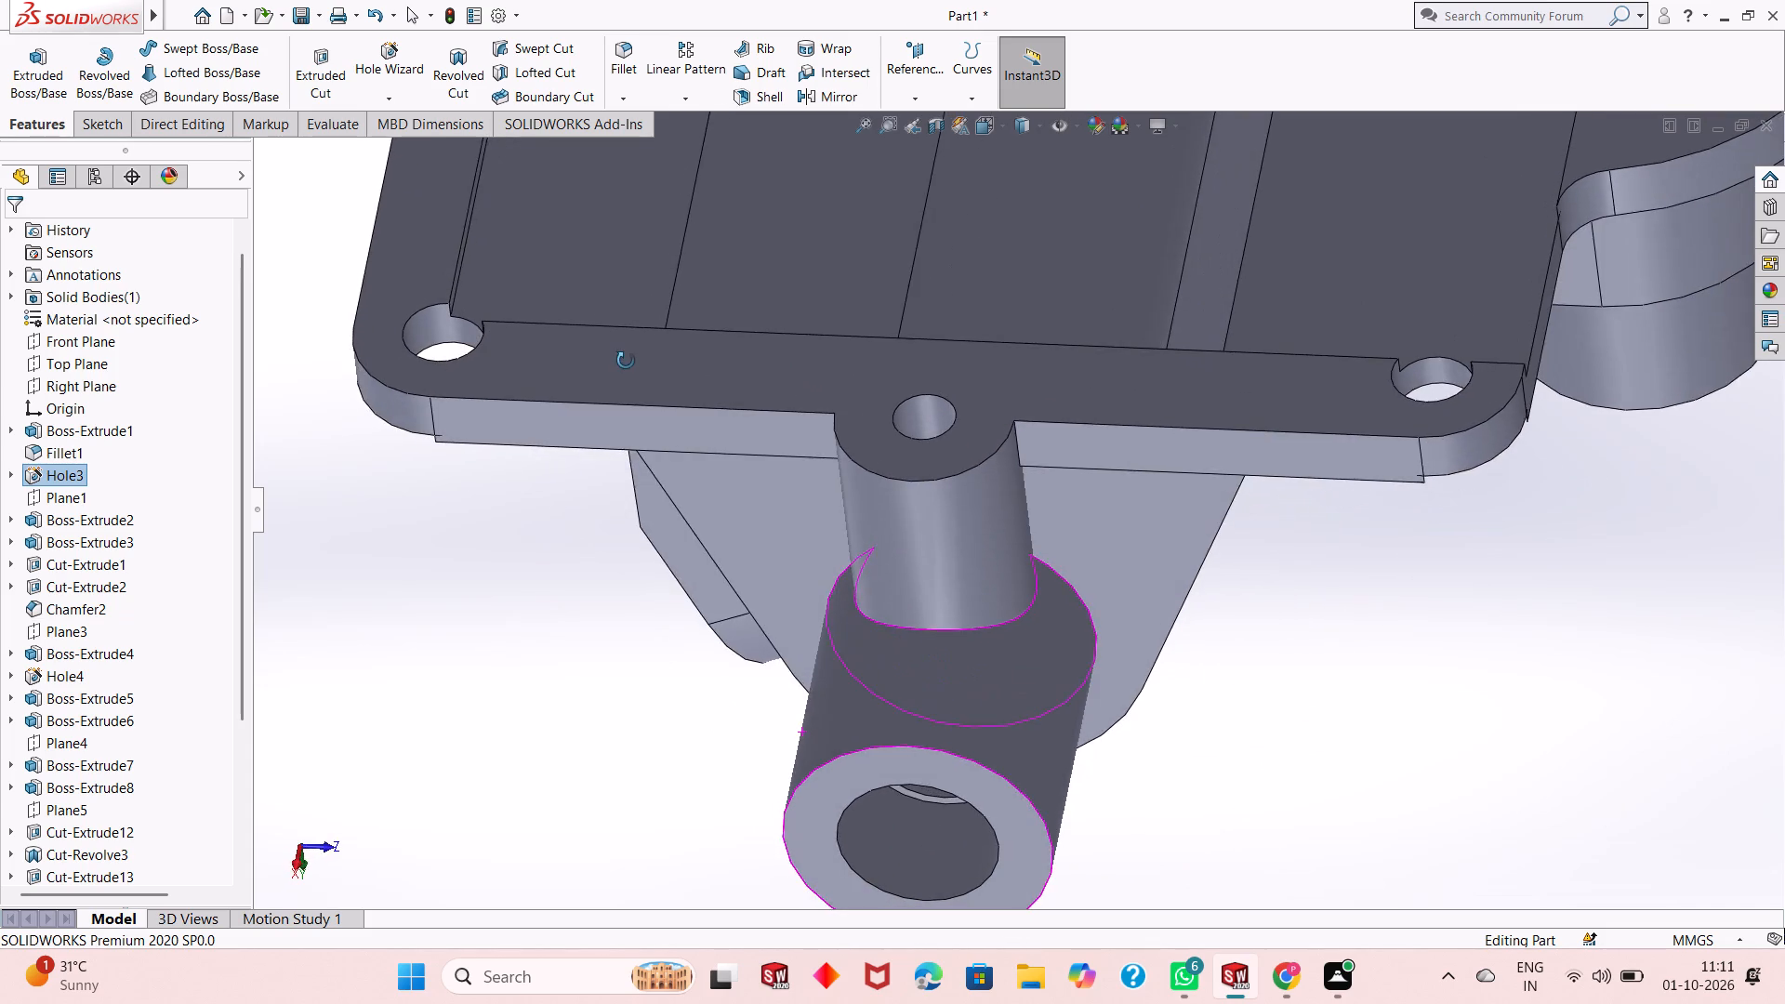
{"action": "middle_click_drag", "start_coordinate": [626, 361], "coordinate": [605, 539]}
{"action": "scroll", "coordinate": [605, 539], "scroll_direction": "up", "scroll_amount": 6}
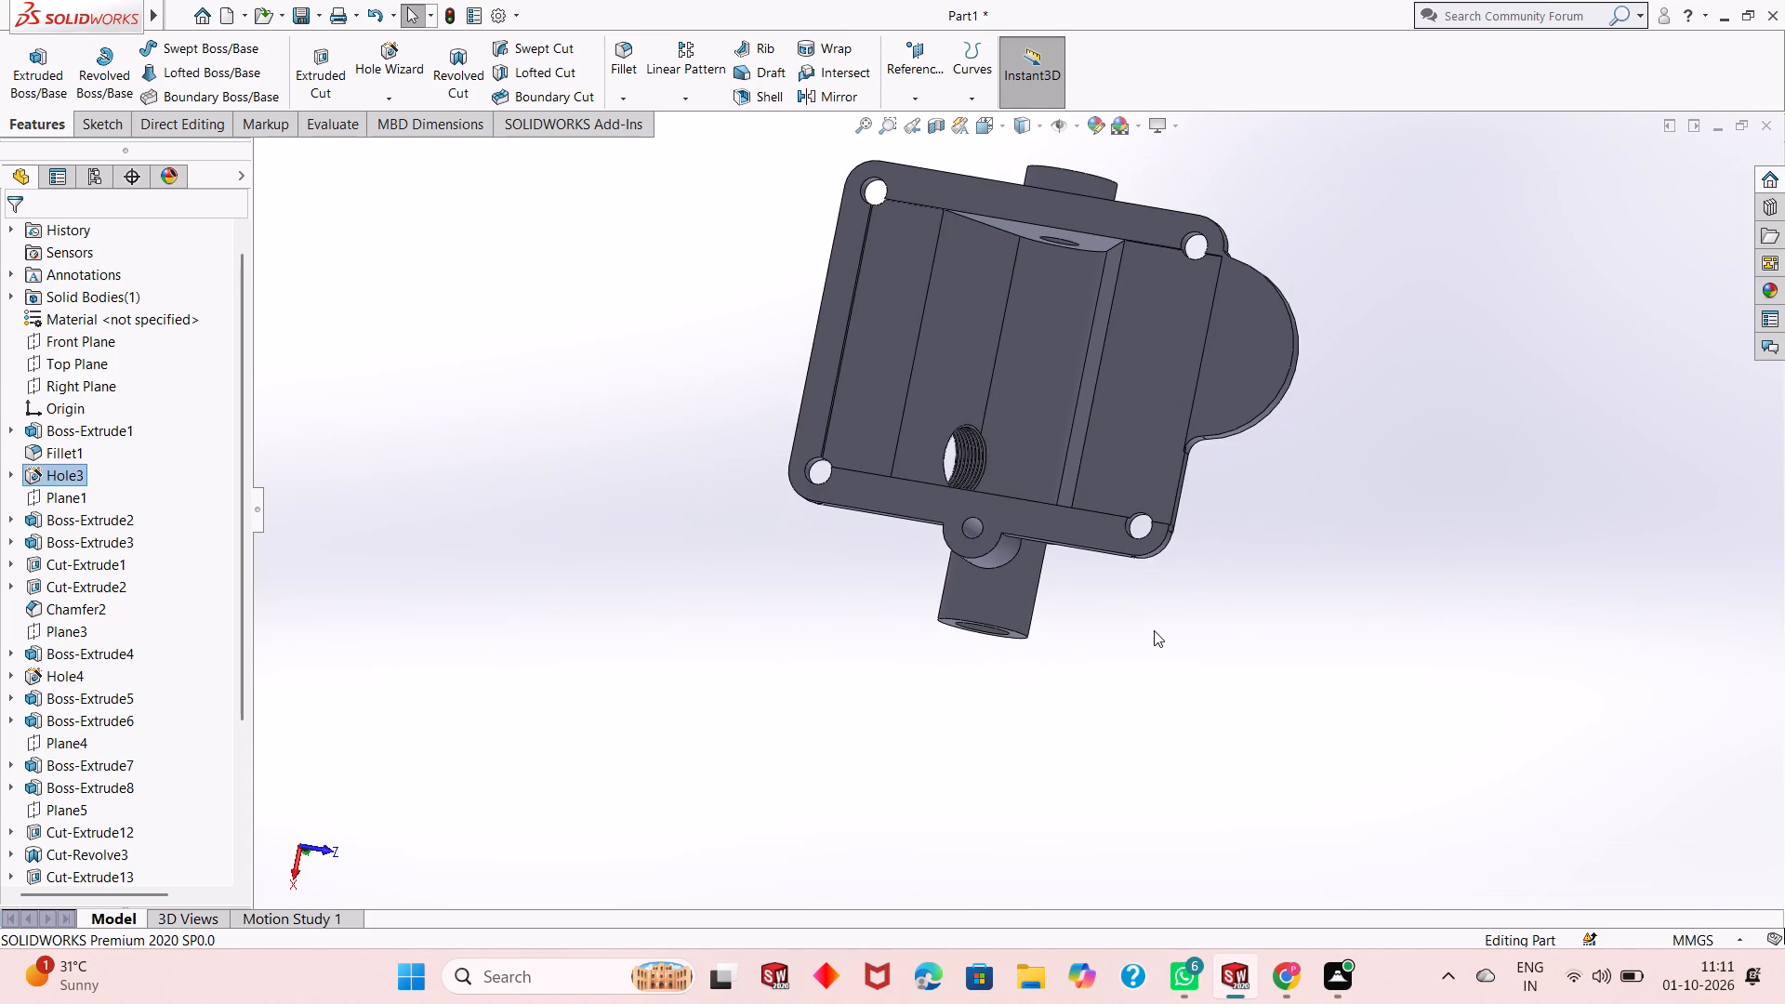
{"action": "middle_click_drag", "start_coordinate": [1154, 631], "coordinate": [1182, 652]}
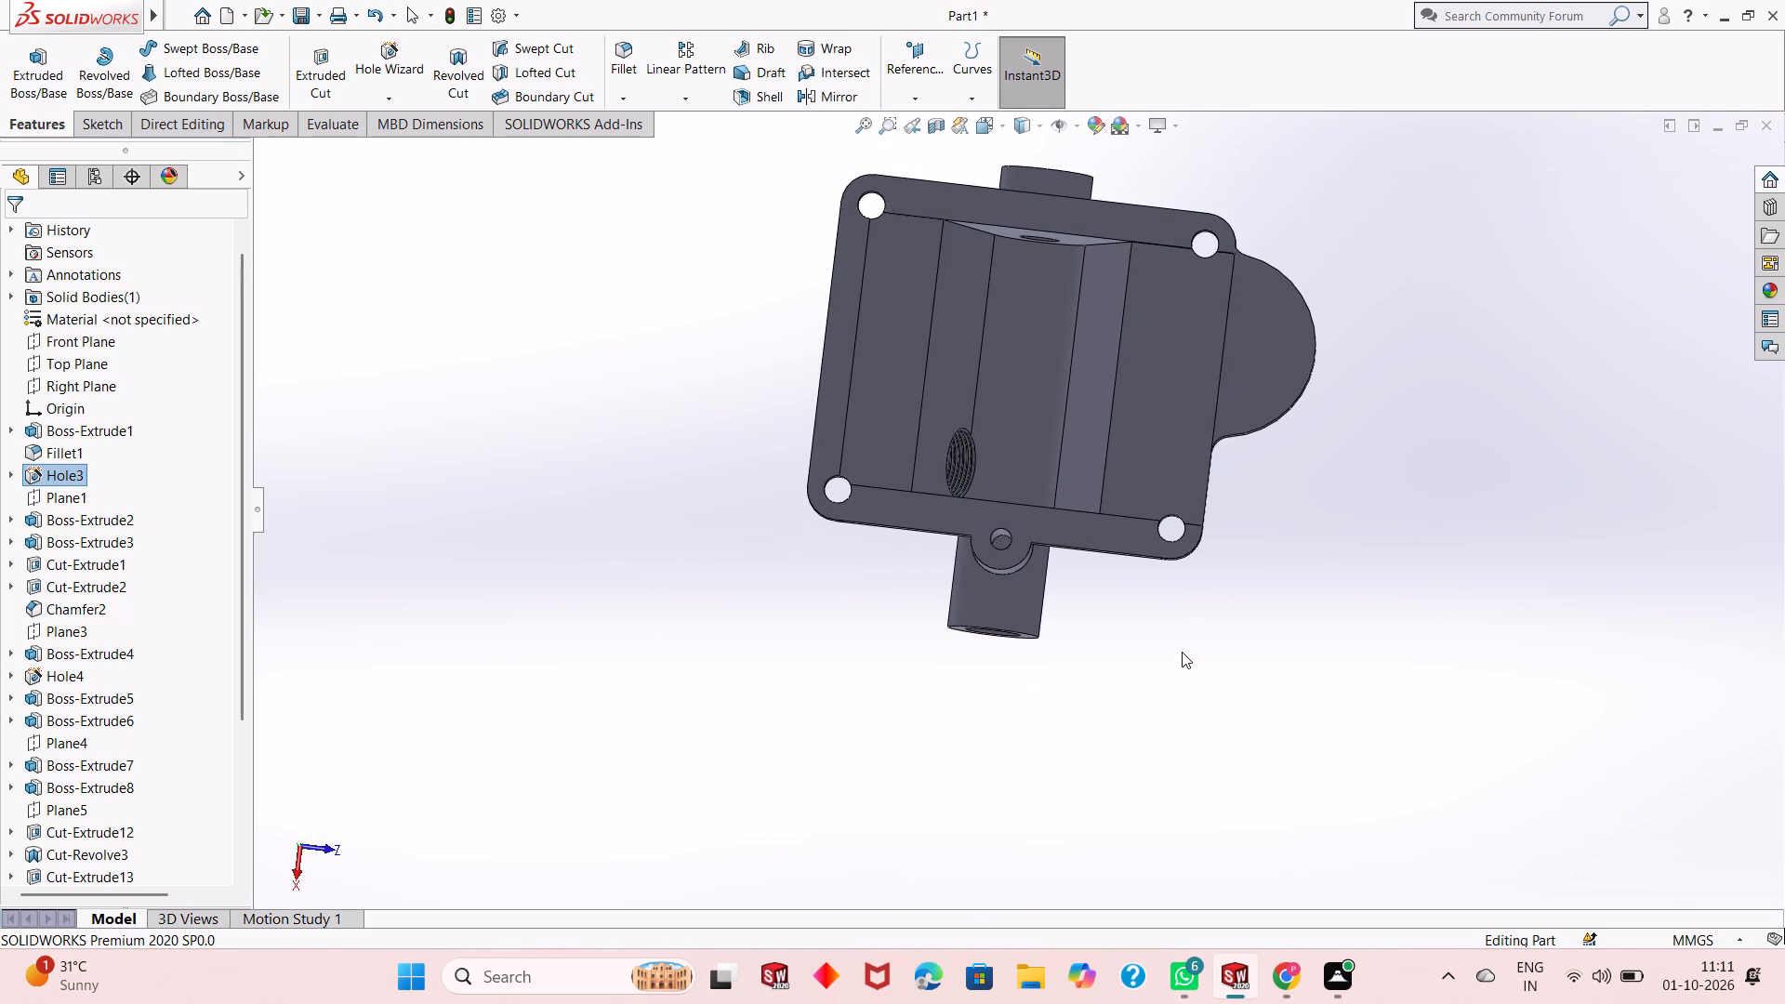
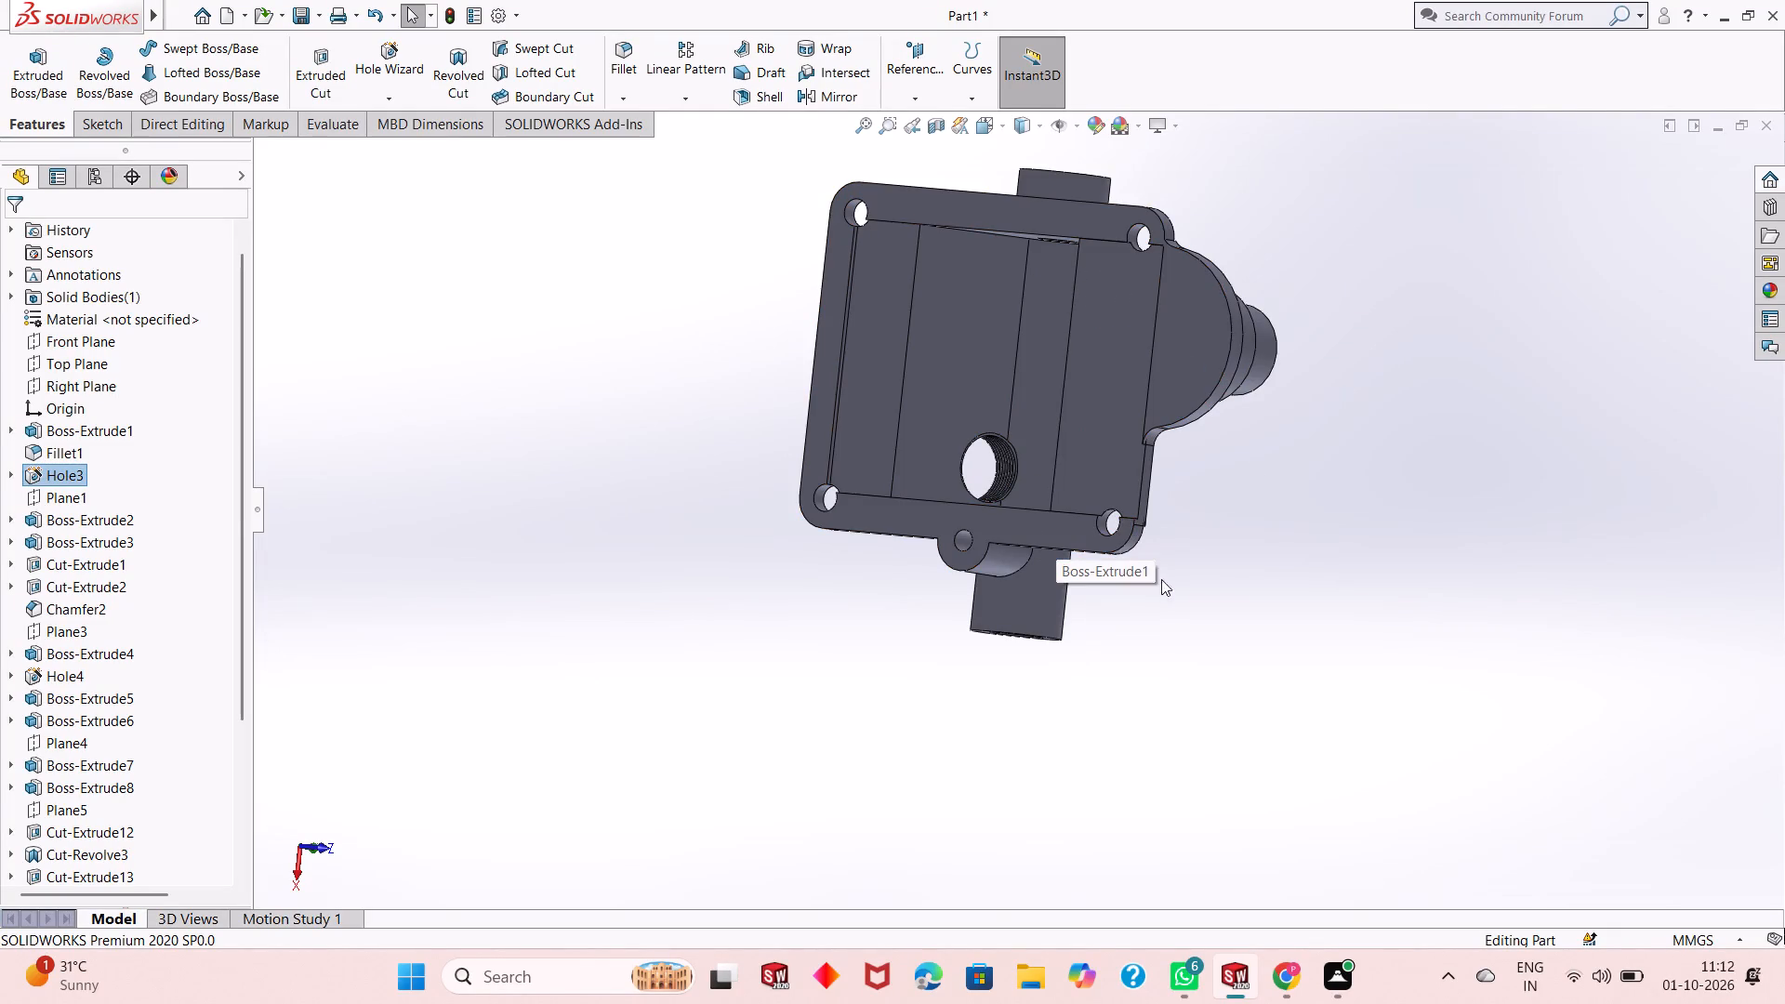
Examine the housing's underside from several angles, including the cavity, its shallow rim recess and the base plate's corner holes.
{"action": "middle_click_drag", "start_coordinate": [1169, 642], "coordinate": [1406, 150]}
{"action": "middle_click_drag", "start_coordinate": [1386, 464], "coordinate": [1390, 441]}
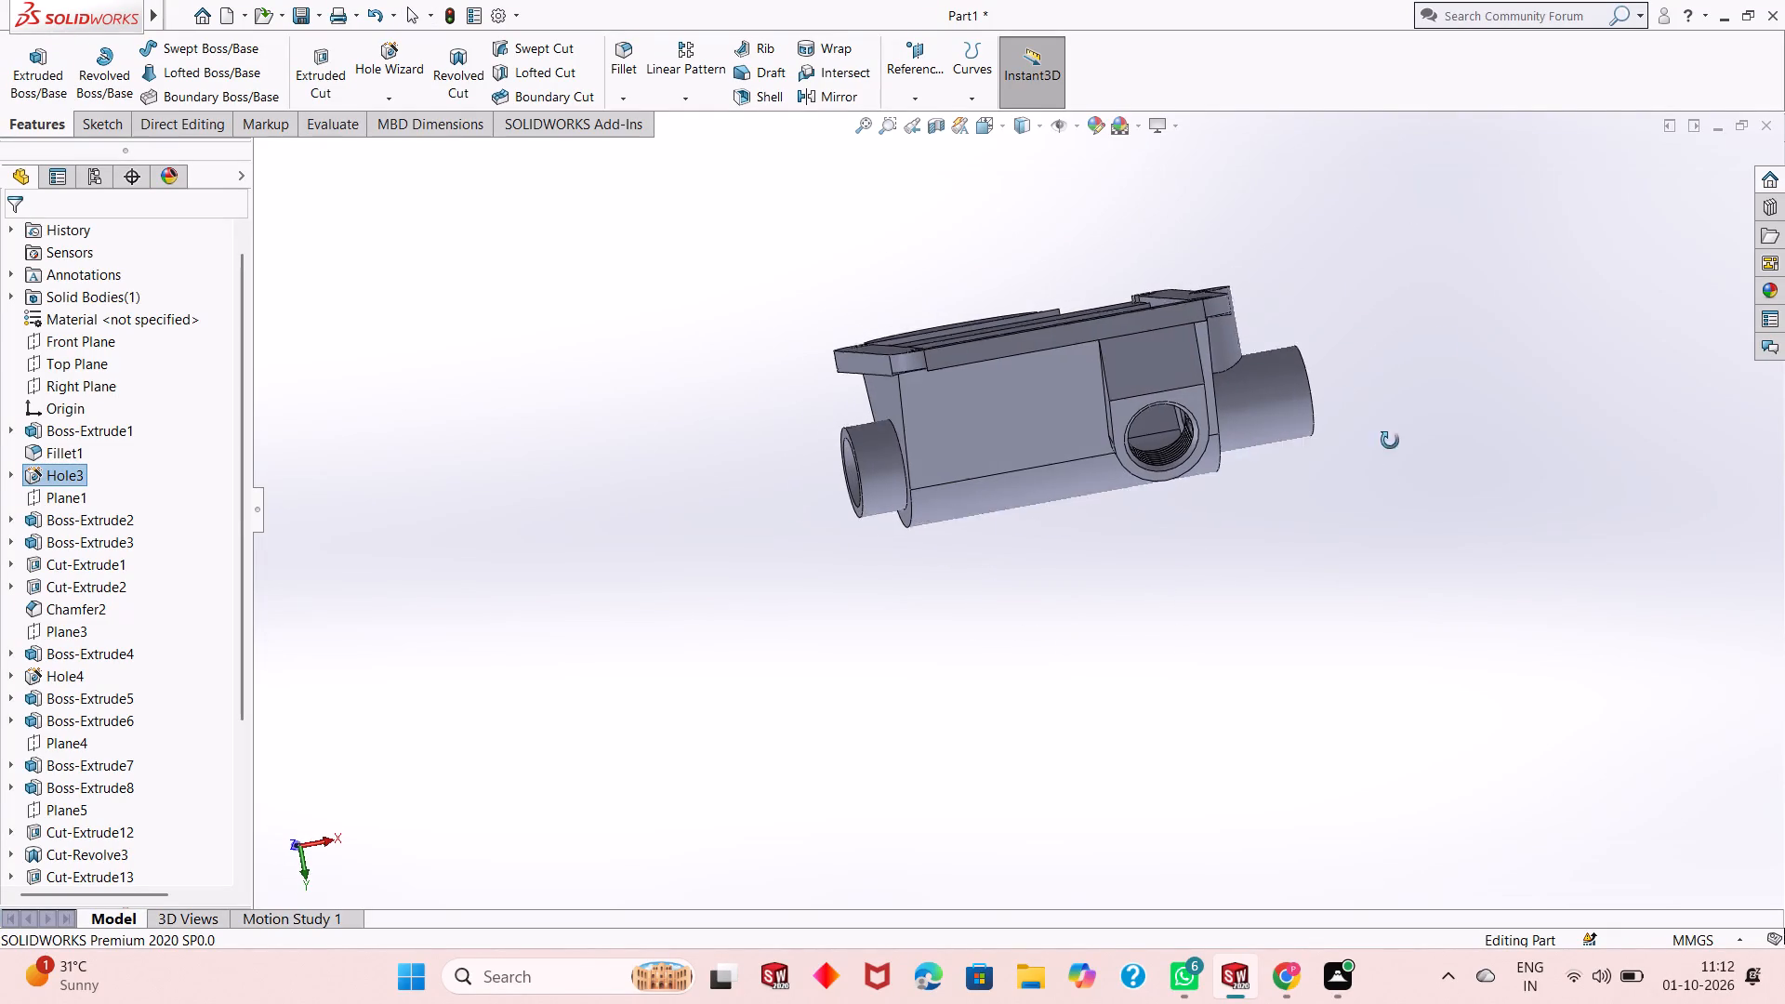
{"action": "middle_click_drag", "start_coordinate": [1390, 441], "coordinate": [1541, 701]}
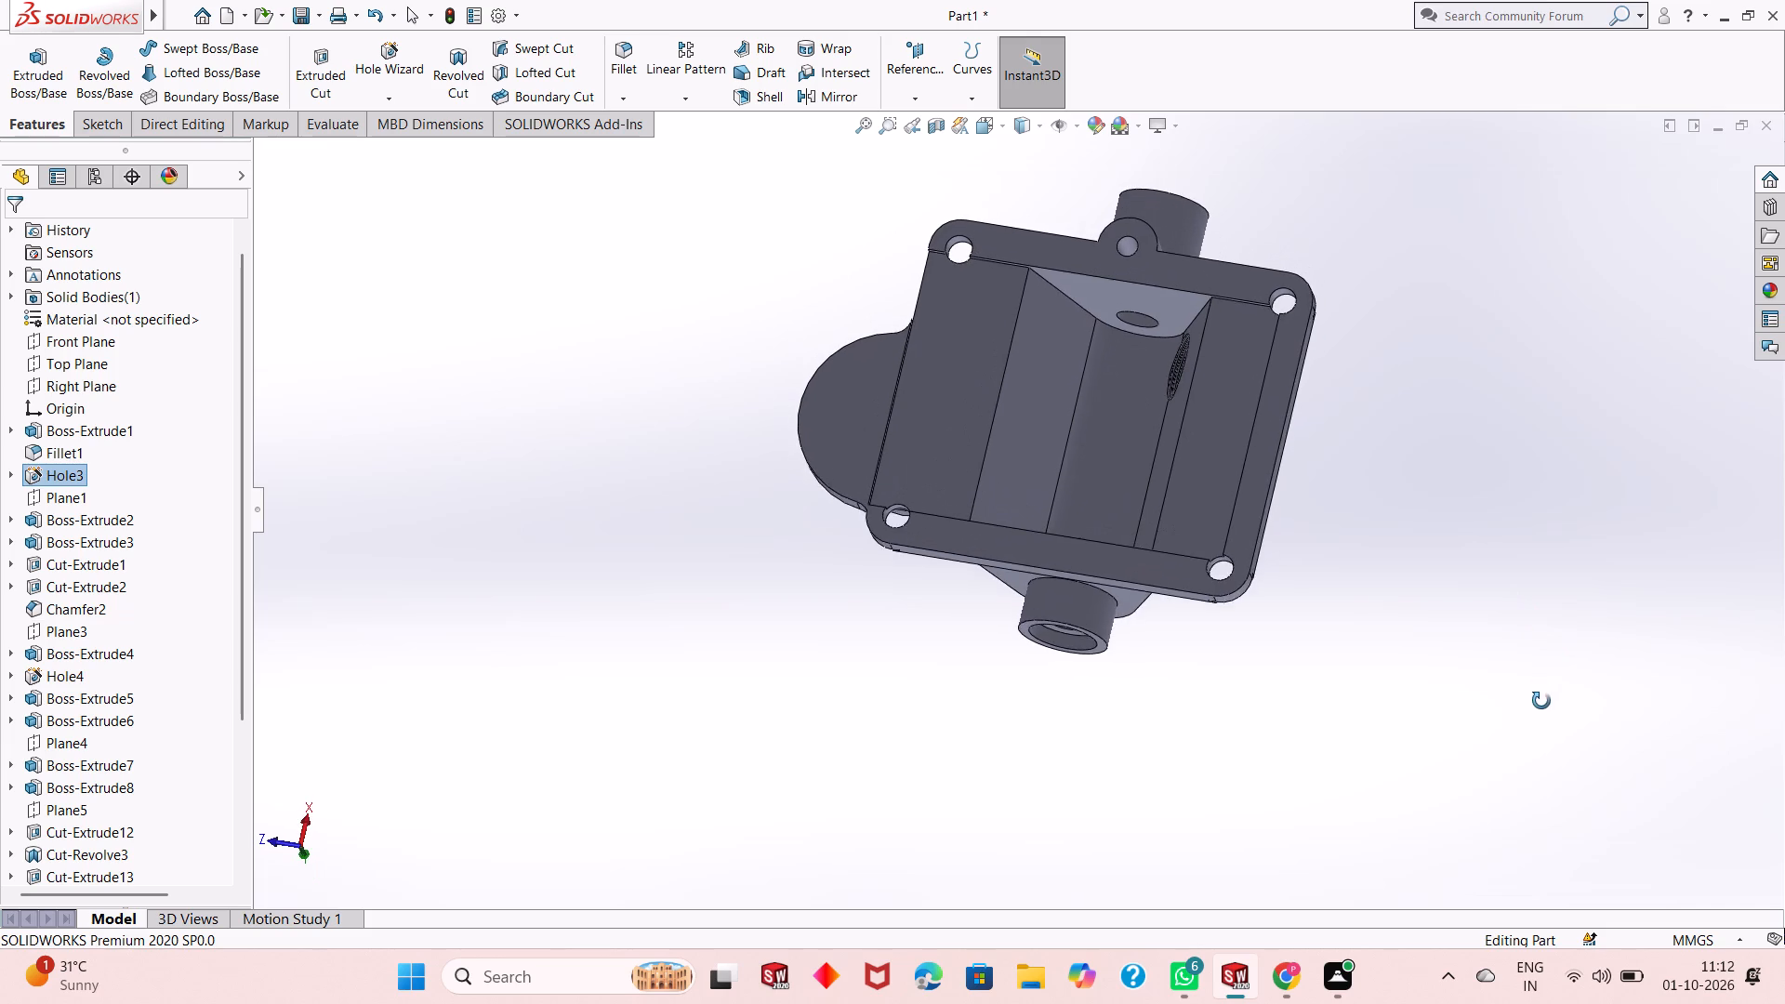
{"action": "middle_click_drag", "start_coordinate": [1541, 701], "coordinate": [1540, 734]}
{"action": "middle_click_drag", "start_coordinate": [1371, 610], "coordinate": [1382, 526]}
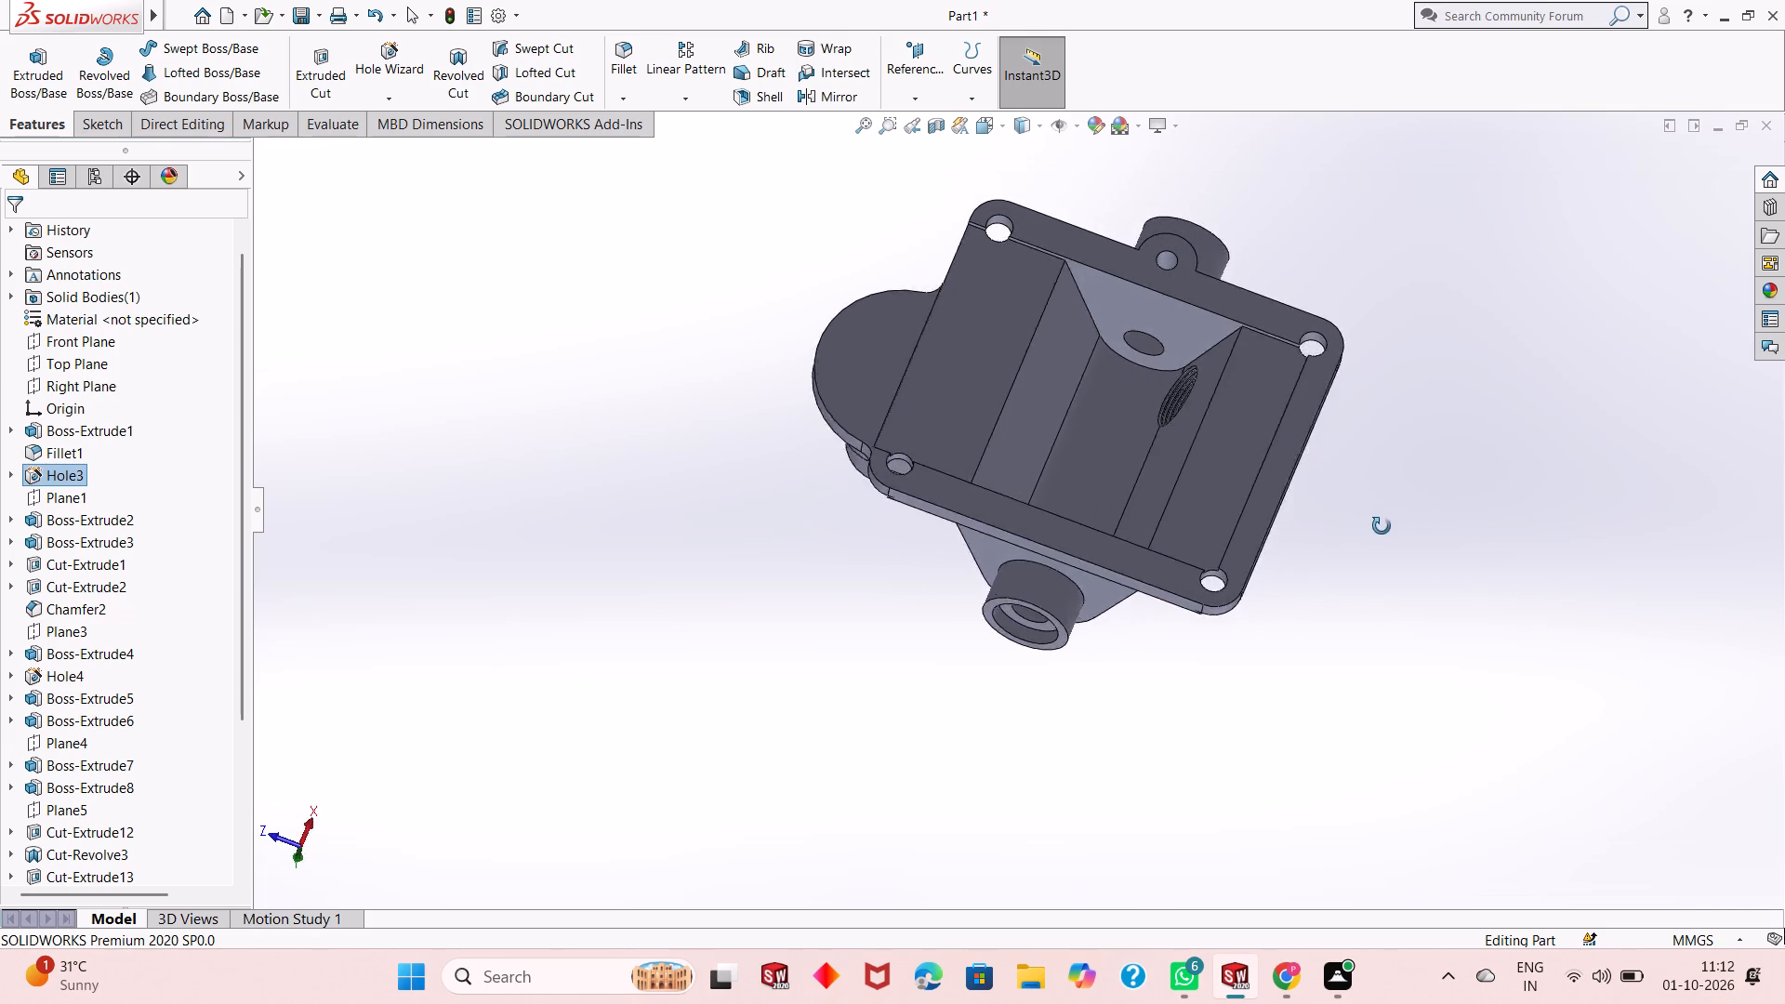
{"action": "middle_click_drag", "start_coordinate": [1382, 526], "coordinate": [1367, 582]}
{"action": "middle_click_drag", "start_coordinate": [1358, 609], "coordinate": [1316, 532]}
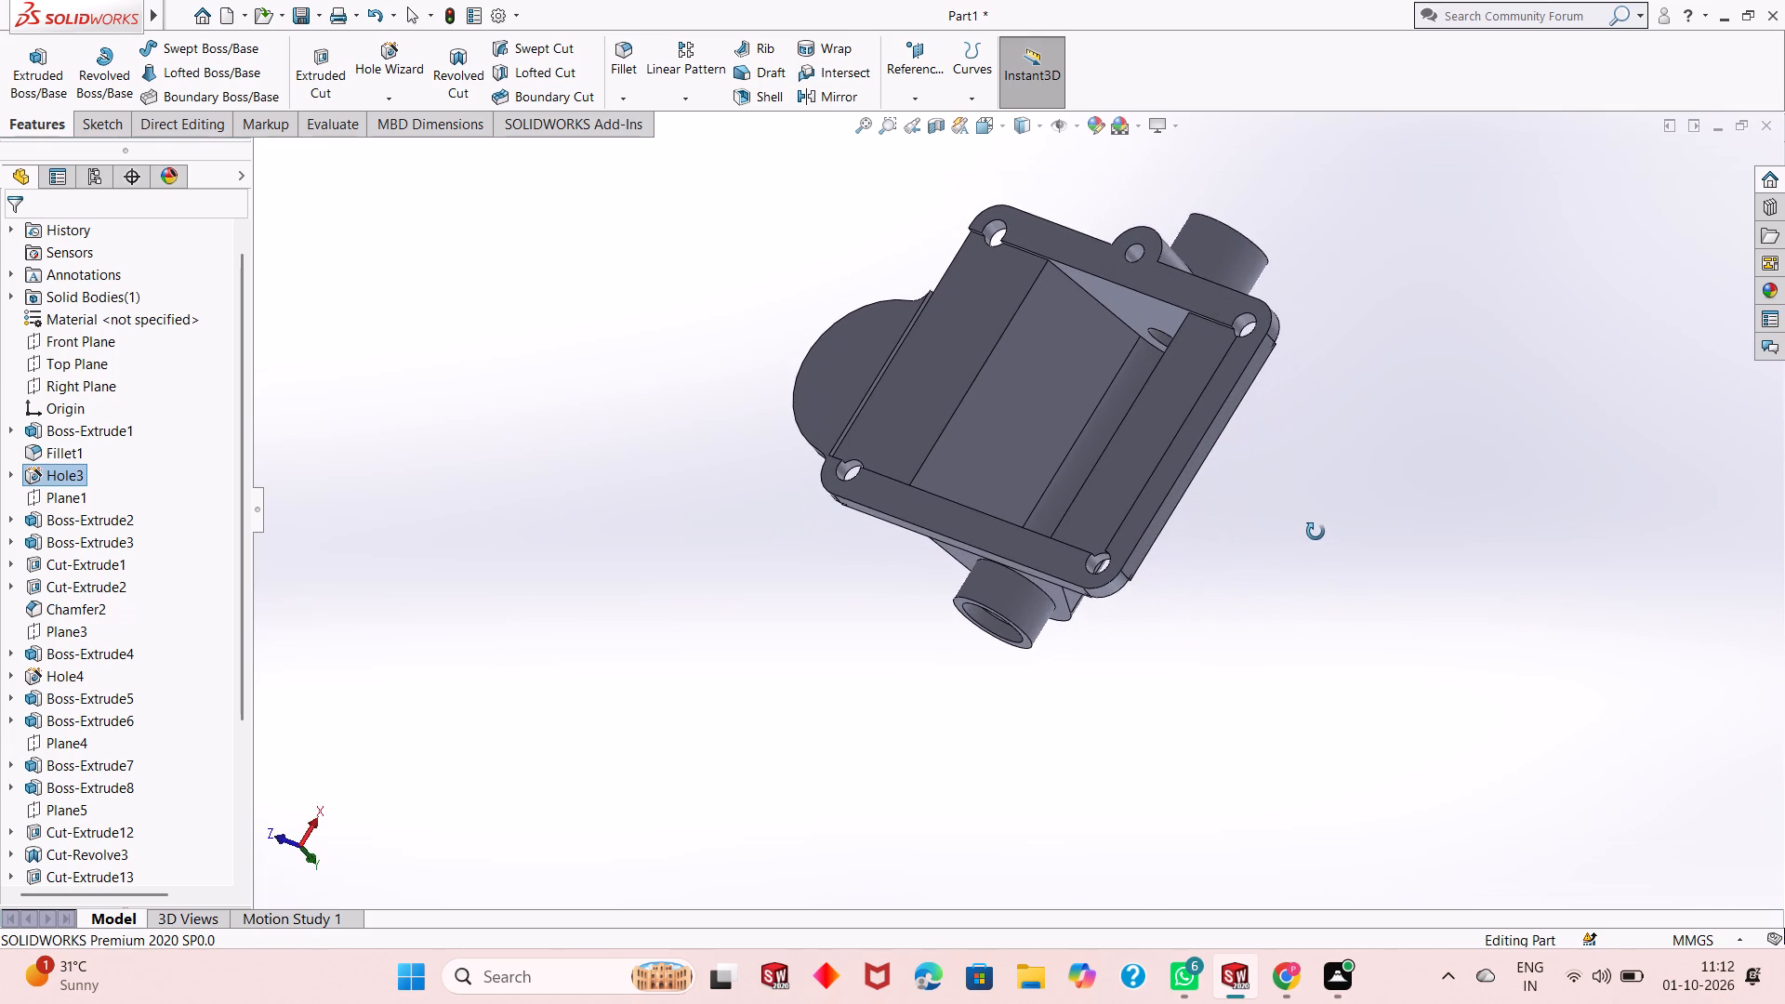
{"action": "middle_click_drag", "start_coordinate": [1316, 532], "coordinate": [1307, 491]}
{"action": "scroll", "coordinate": [965, 389], "scroll_direction": "down", "scroll_amount": 2}
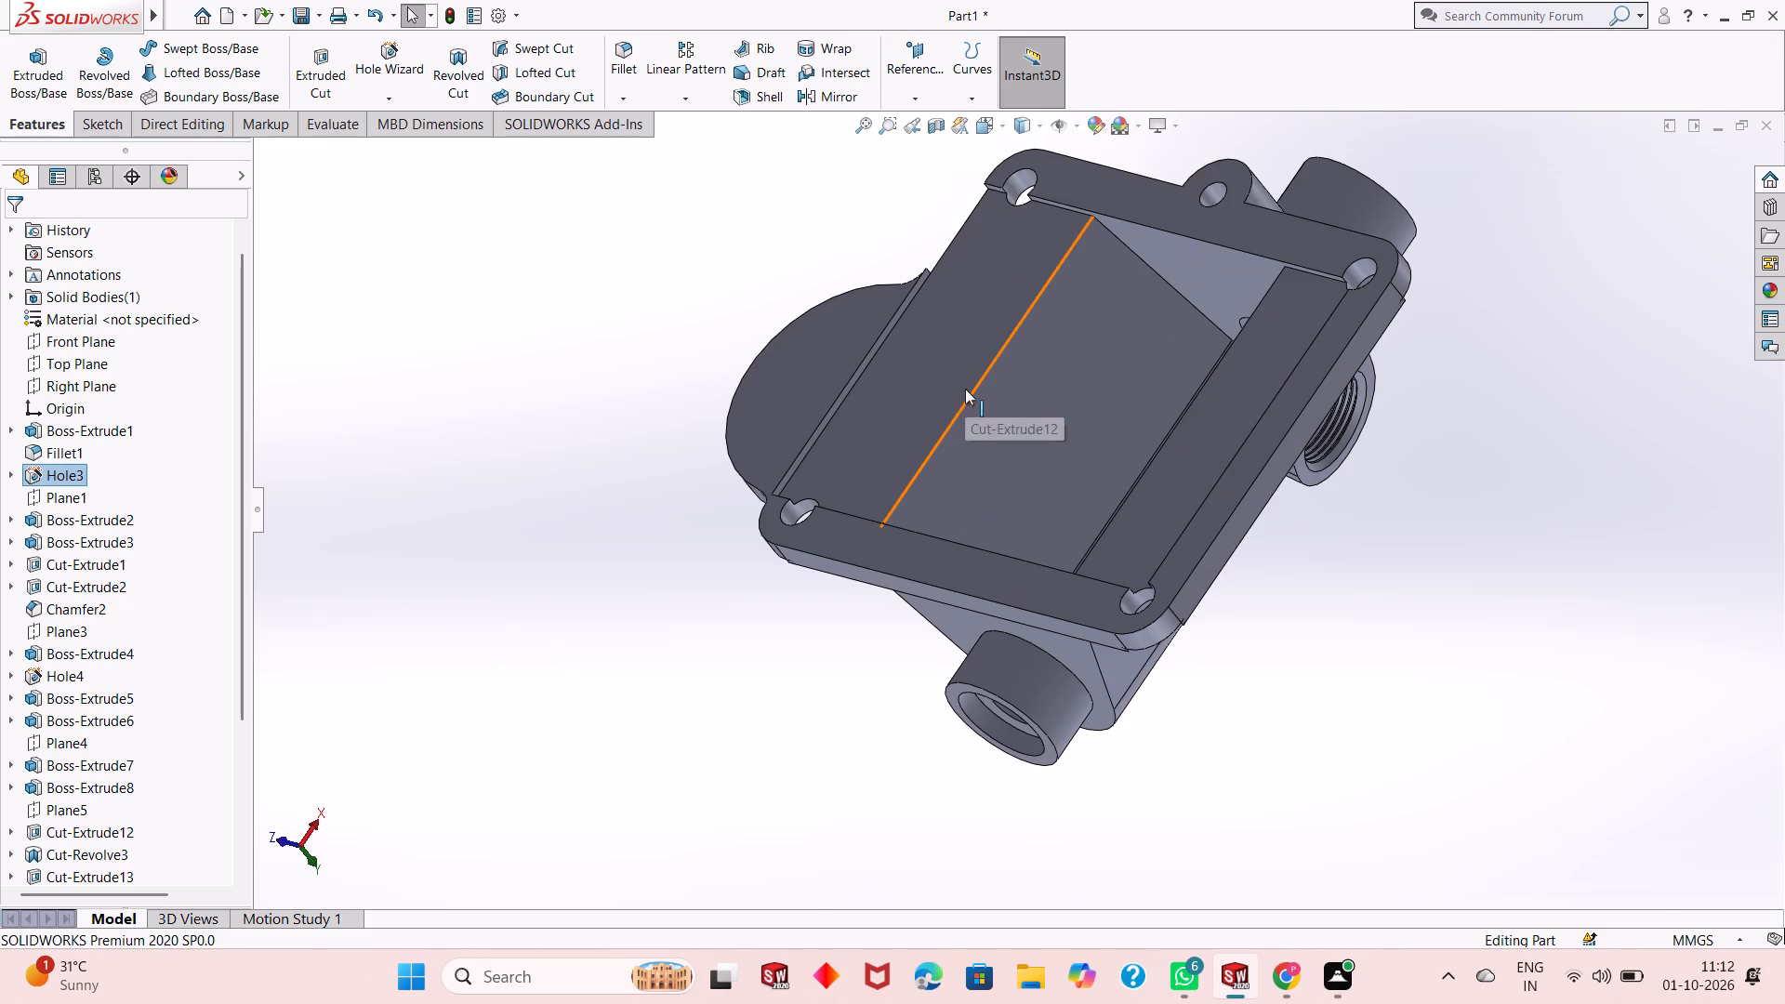
{"action": "scroll", "coordinate": [964, 389], "scroll_direction": "down", "scroll_amount": 2}
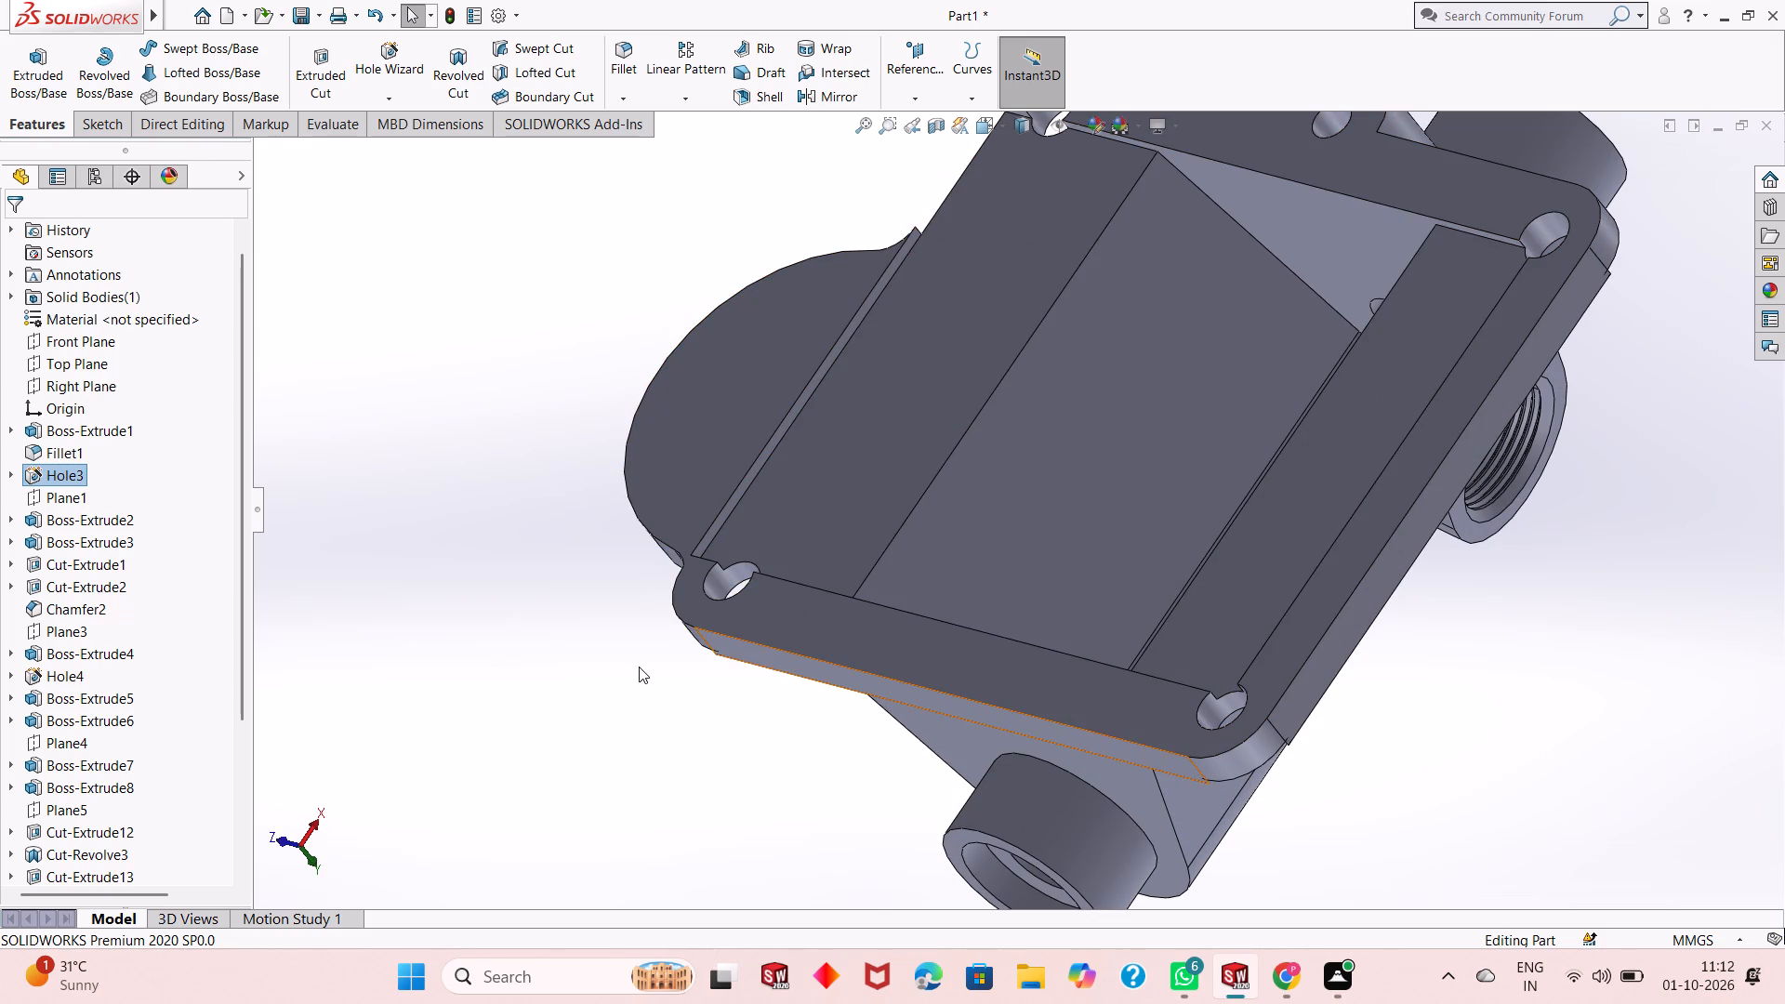
{"action": "middle_click_drag", "start_coordinate": [593, 698], "coordinate": [611, 718]}
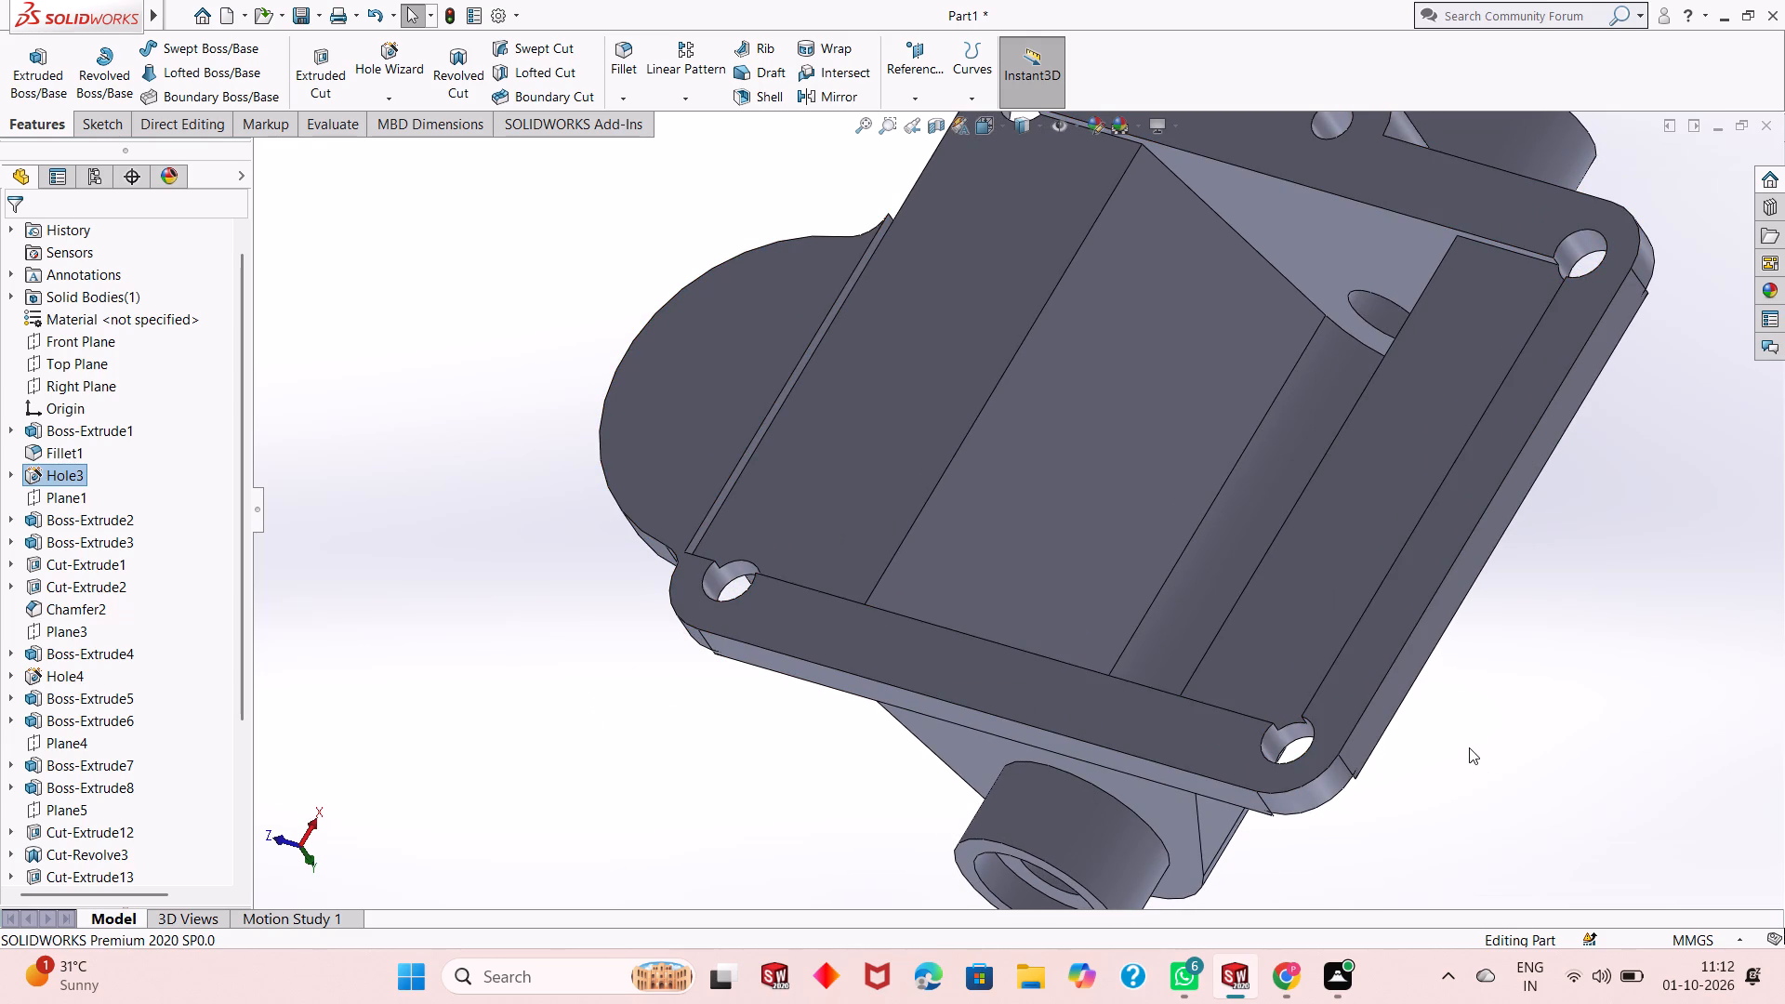
{"action": "middle_click_drag", "start_coordinate": [1403, 767], "coordinate": [1409, 791]}
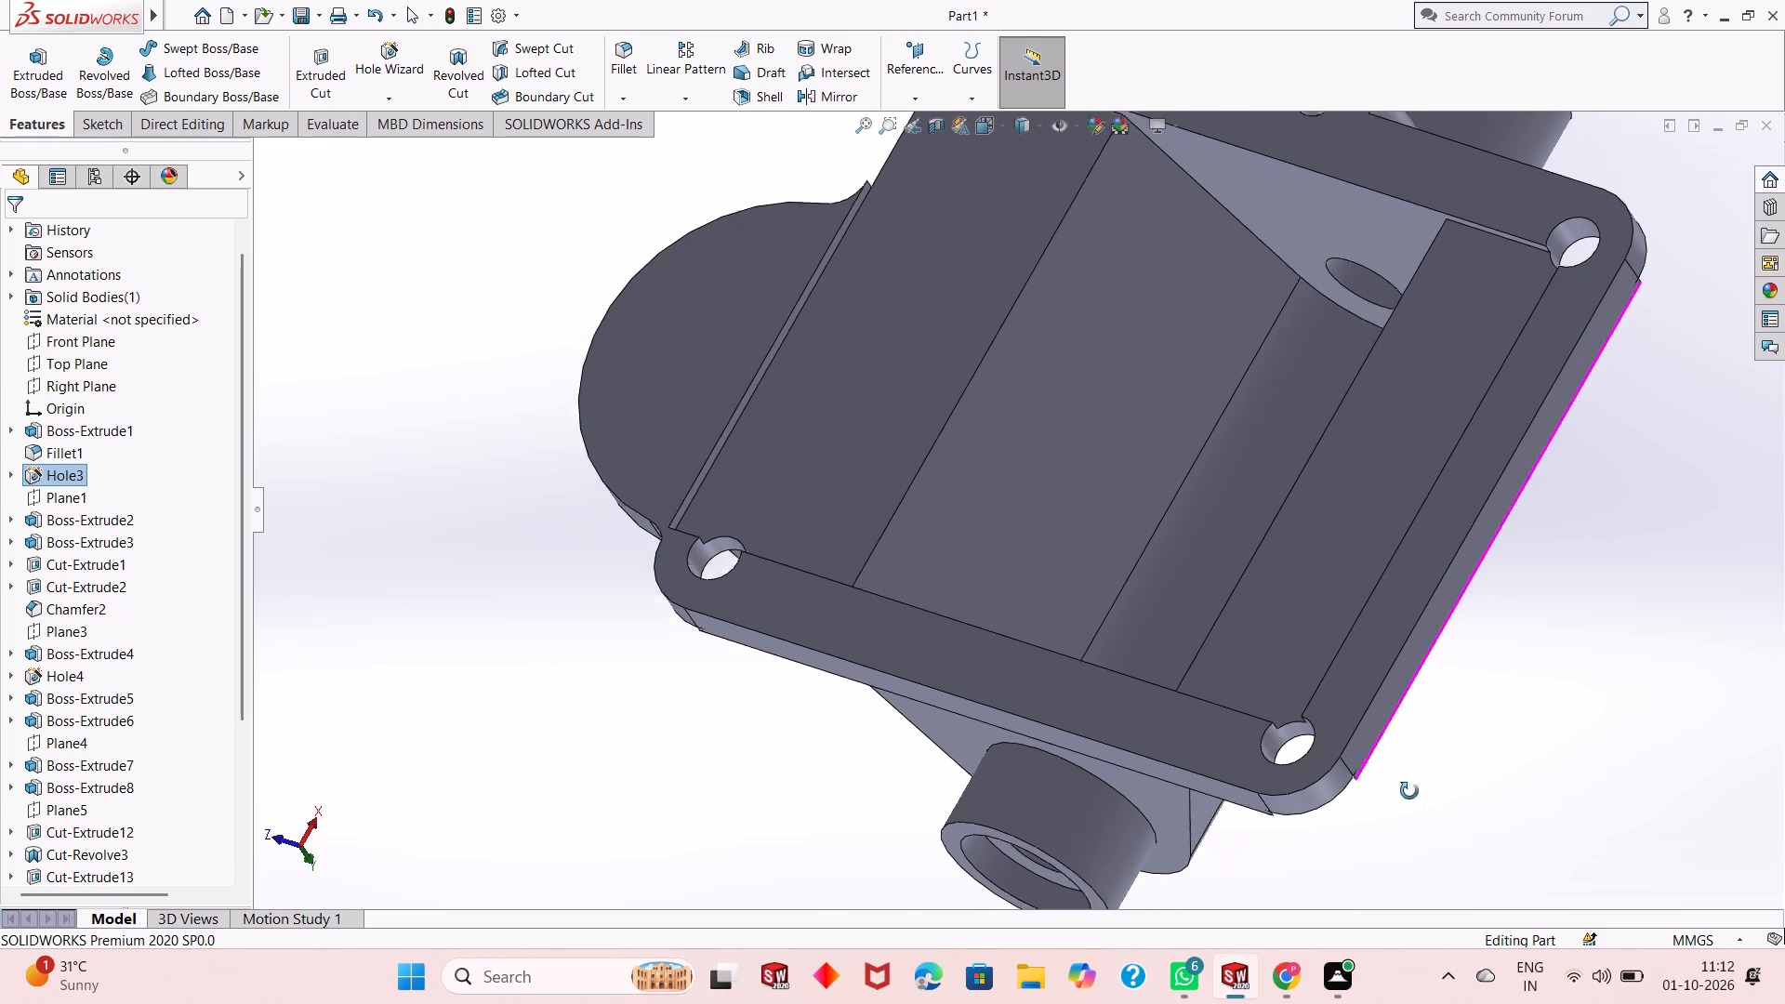
{"action": "middle_click_drag", "start_coordinate": [1409, 791], "coordinate": [1413, 693]}
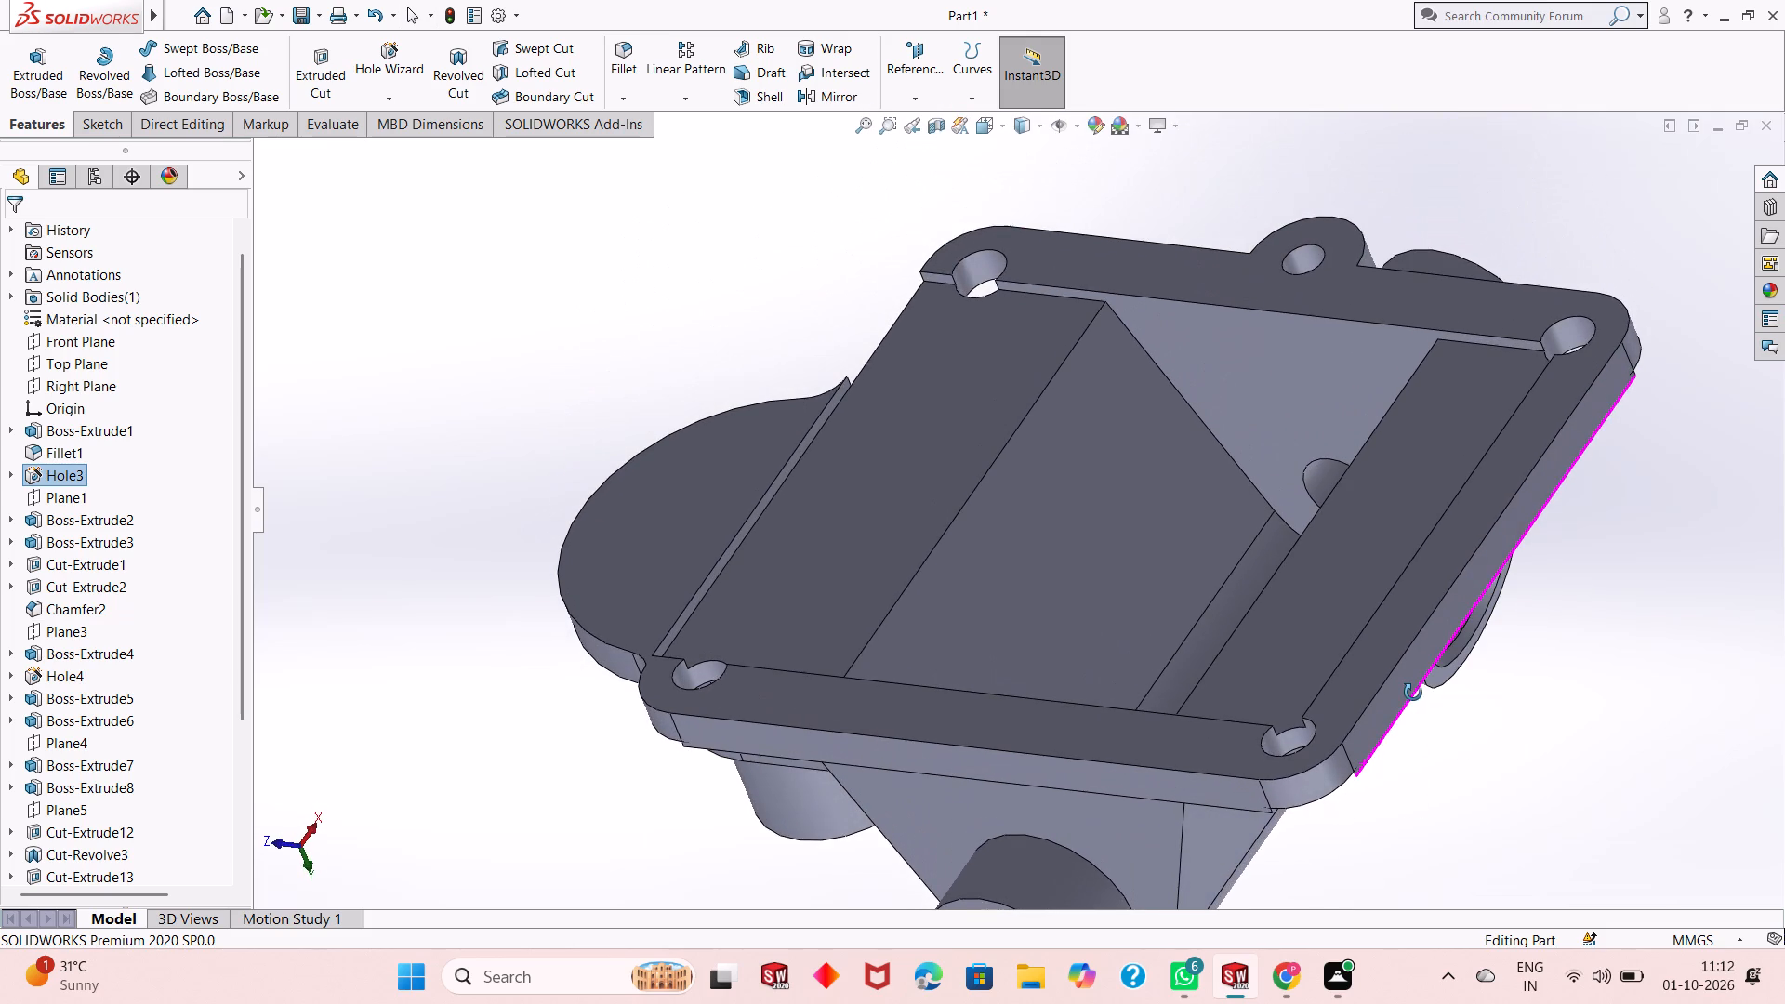
{"action": "middle_click_drag", "start_coordinate": [1413, 693], "coordinate": [1412, 677]}
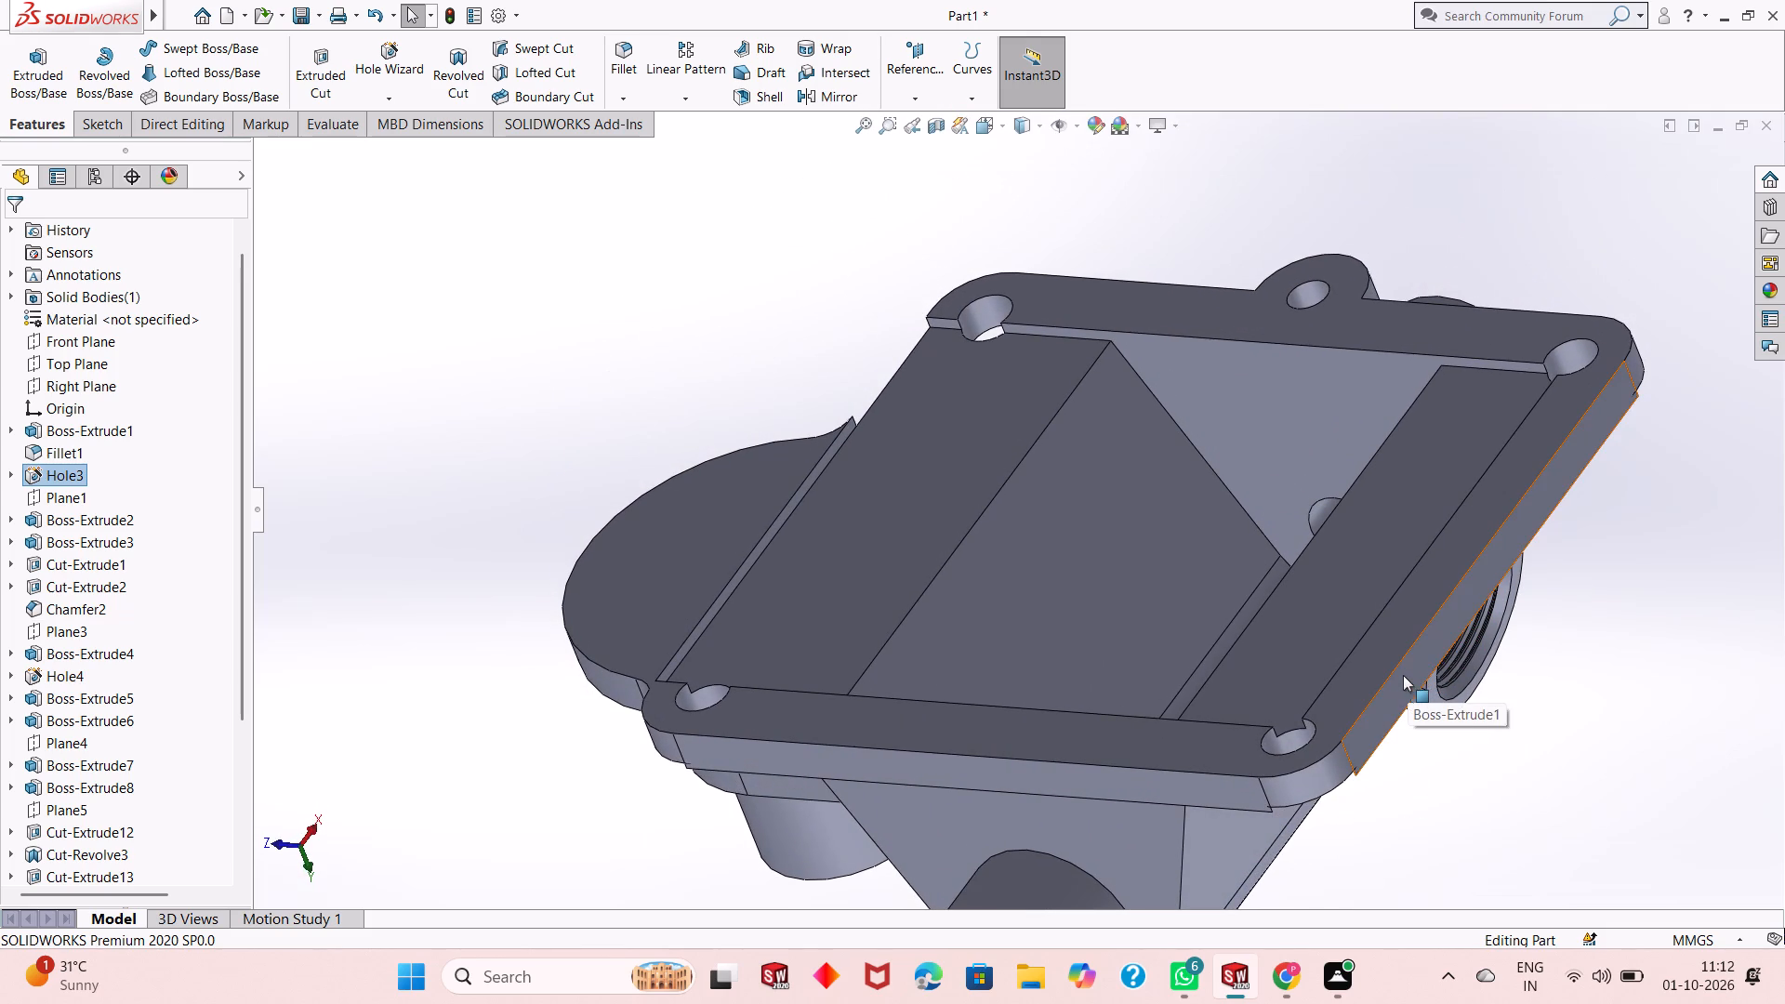
{"action": "middle_click_drag", "start_coordinate": [1385, 737], "coordinate": [1399, 755]}
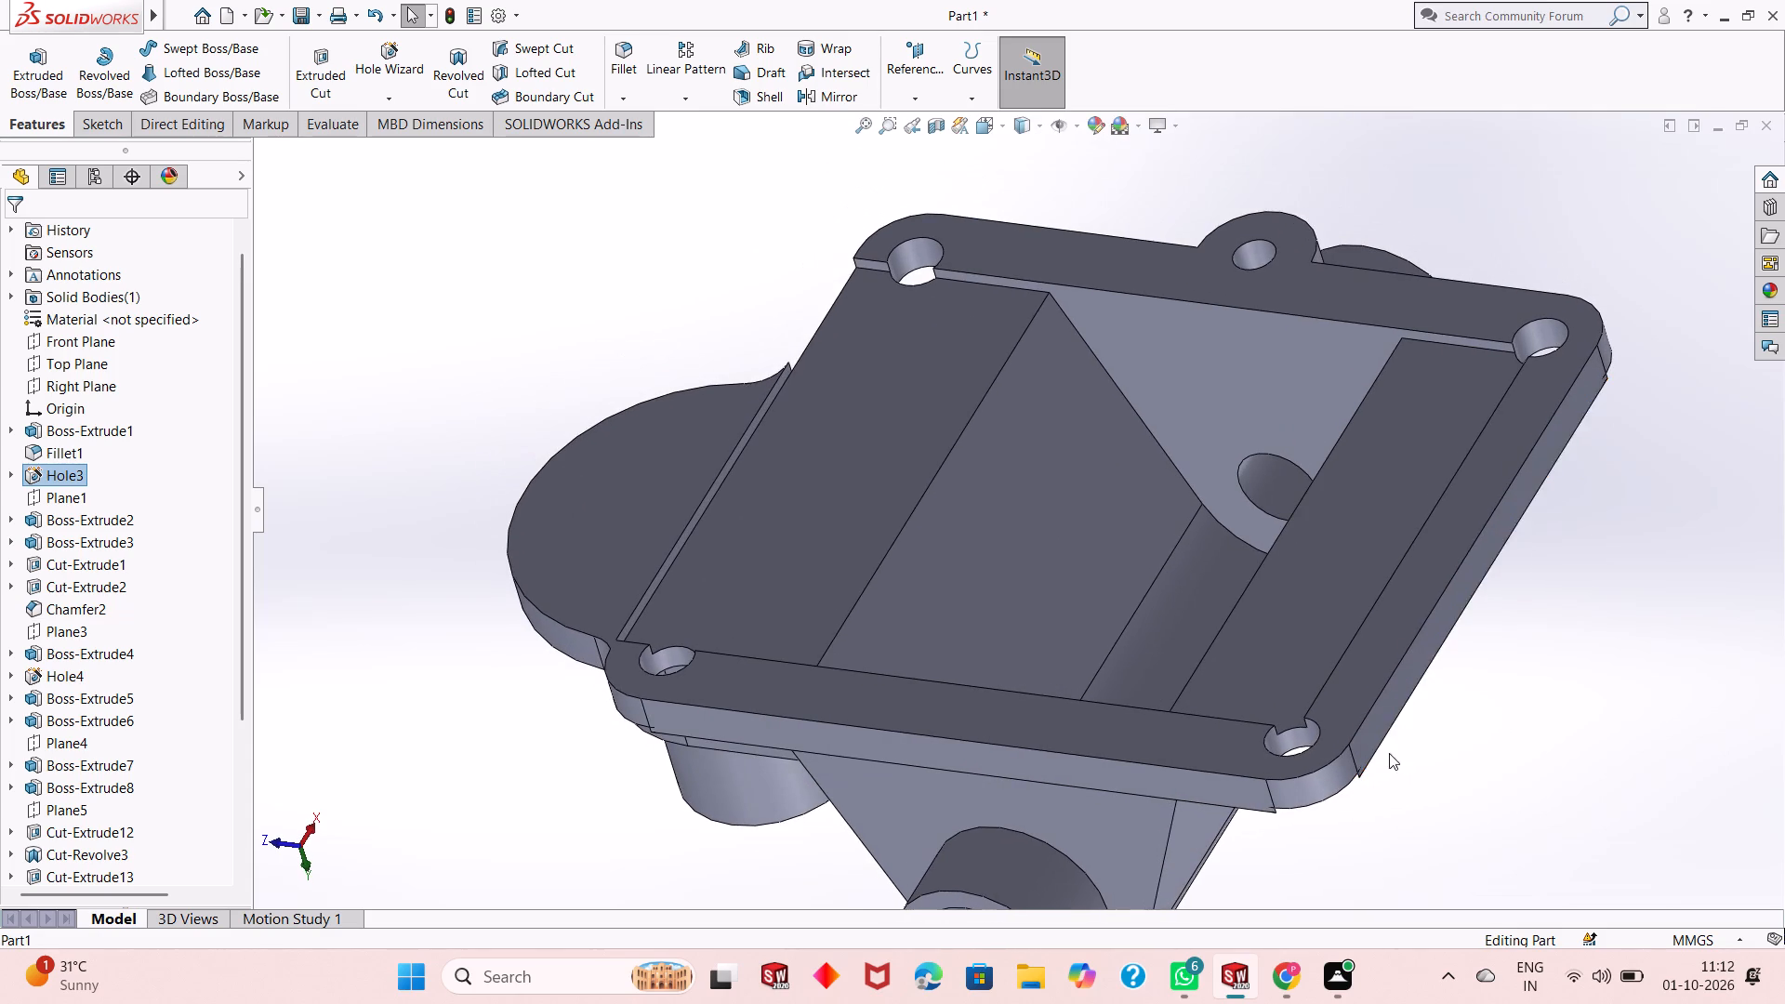
Examine where the shallow underside recess meets the corner holes, and compare with the housing's outer side and counterbores.
{"action": "scroll", "coordinate": [1159, 716], "scroll_direction": "up", "scroll_amount": 1}
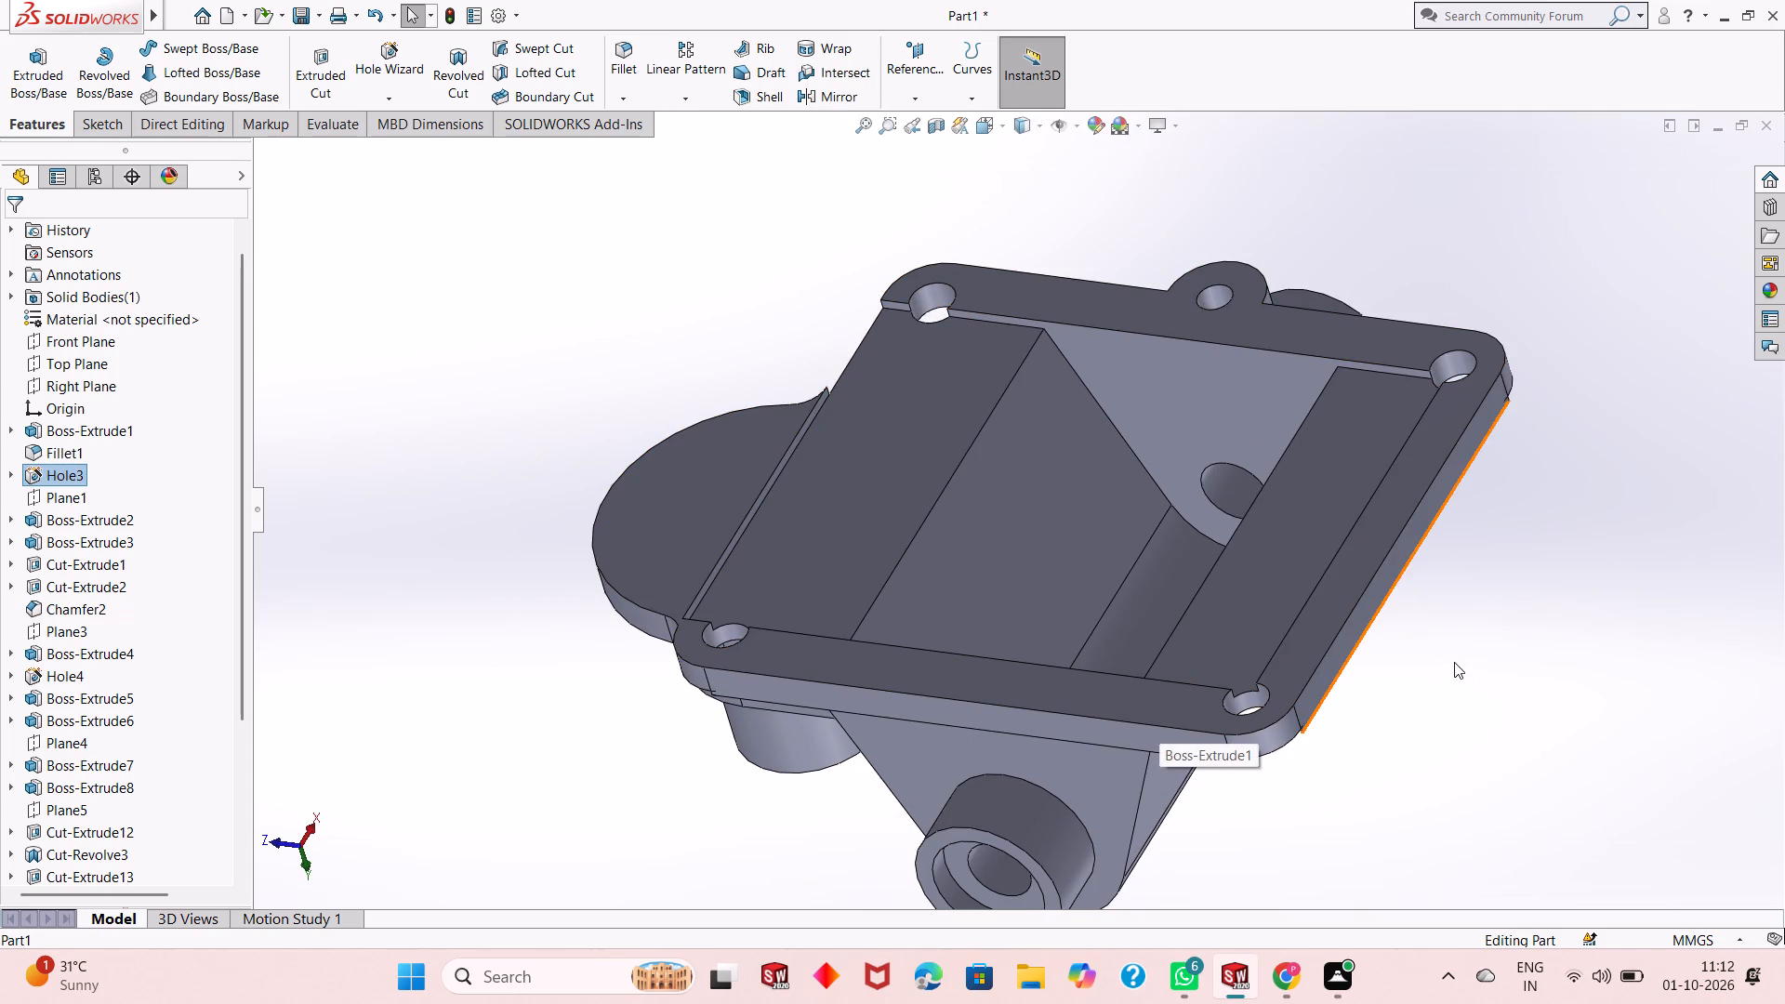
{"action": "middle_click_drag", "start_coordinate": [1448, 654], "coordinate": [1492, 676]}
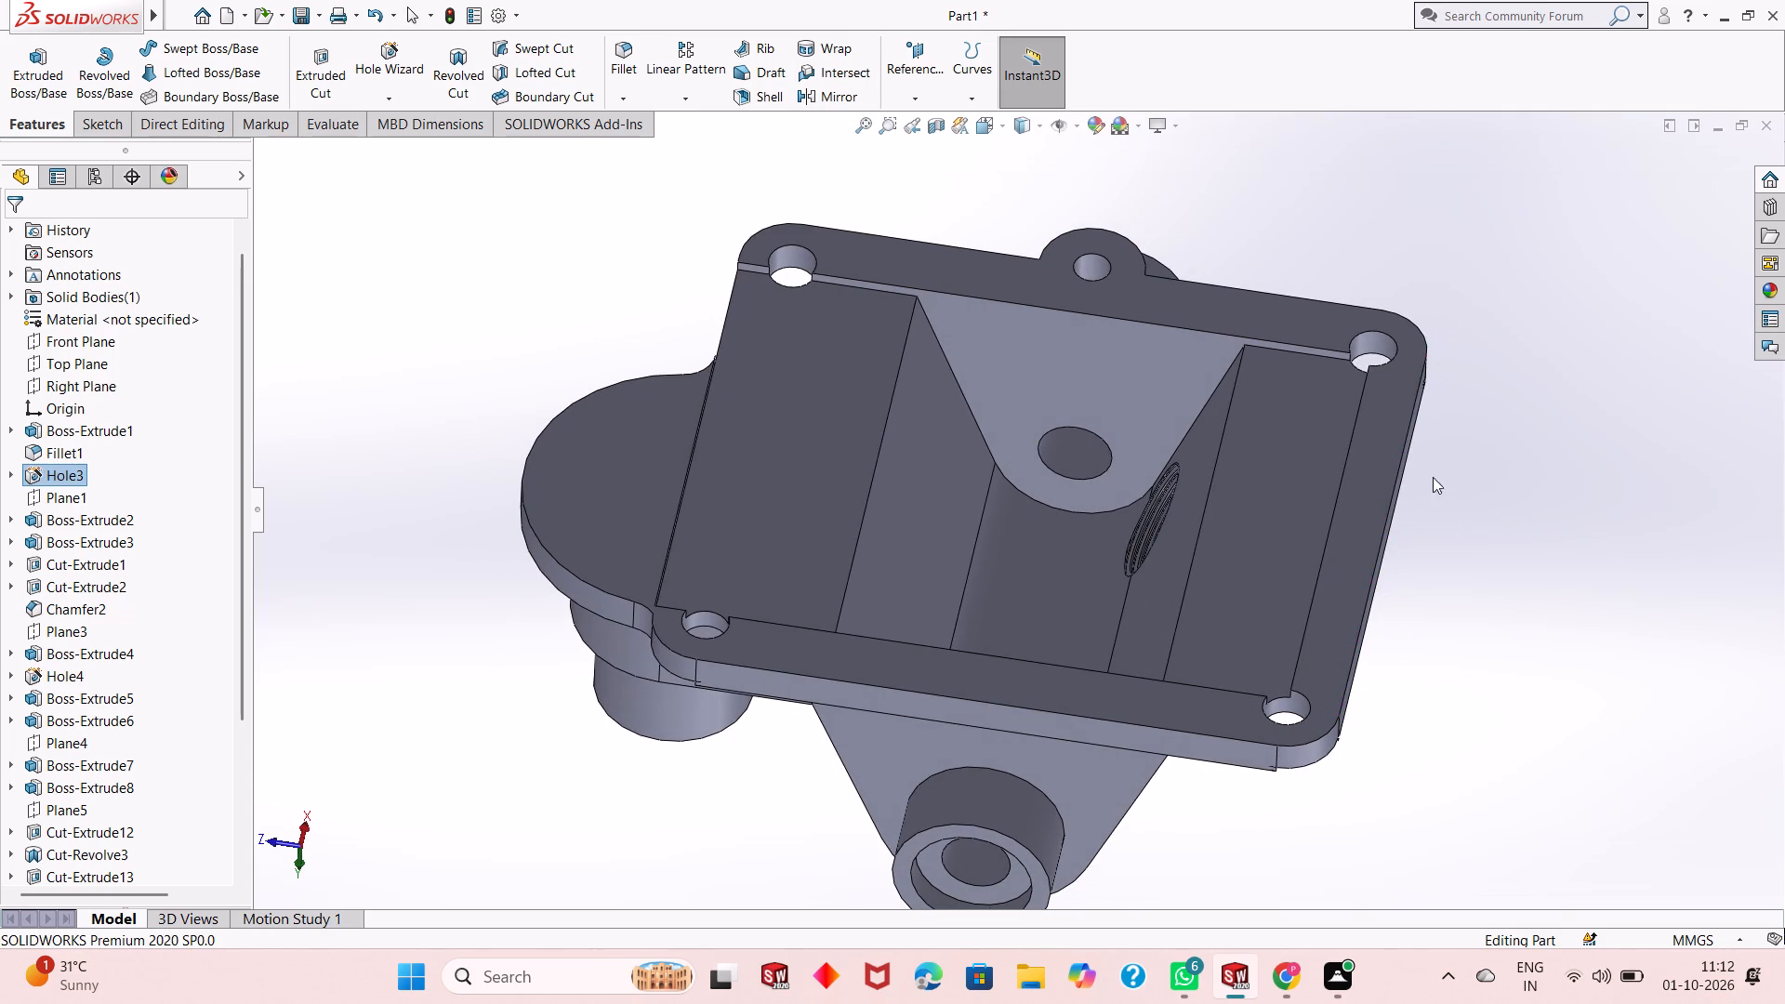
{"action": "scroll", "coordinate": [1435, 347], "scroll_direction": "down", "scroll_amount": 3}
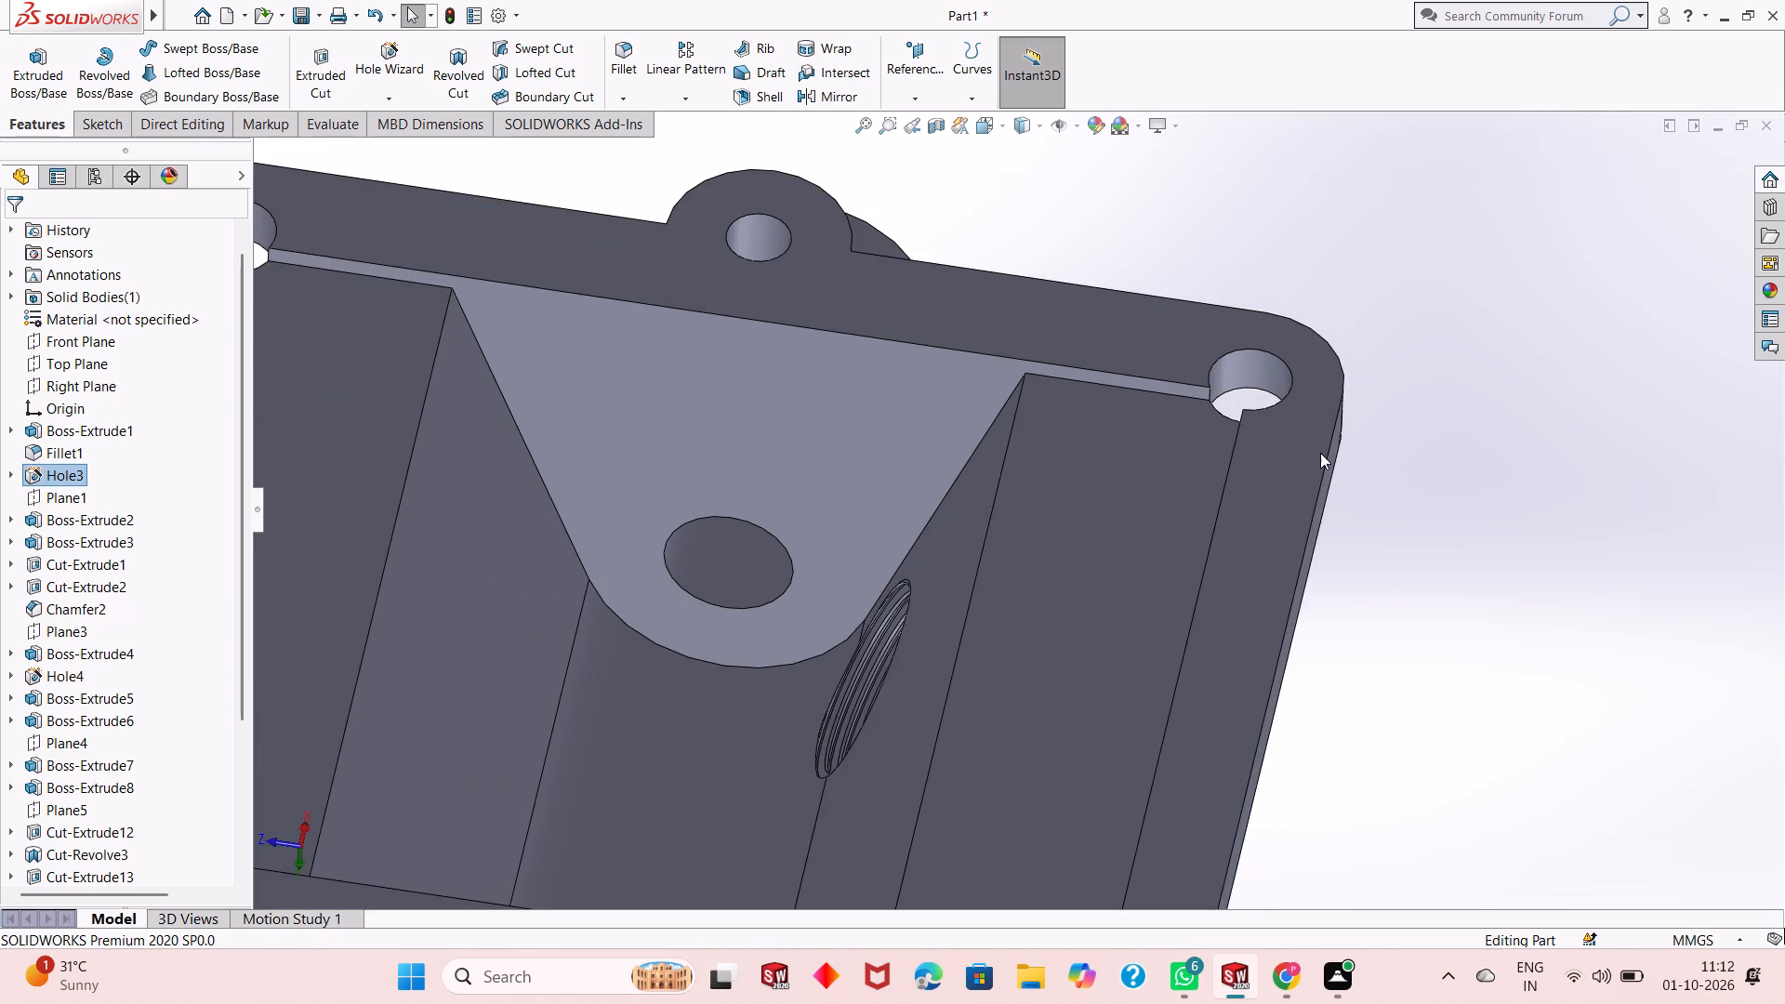
{"action": "scroll", "coordinate": [1210, 460], "scroll_direction": "down", "scroll_amount": 2}
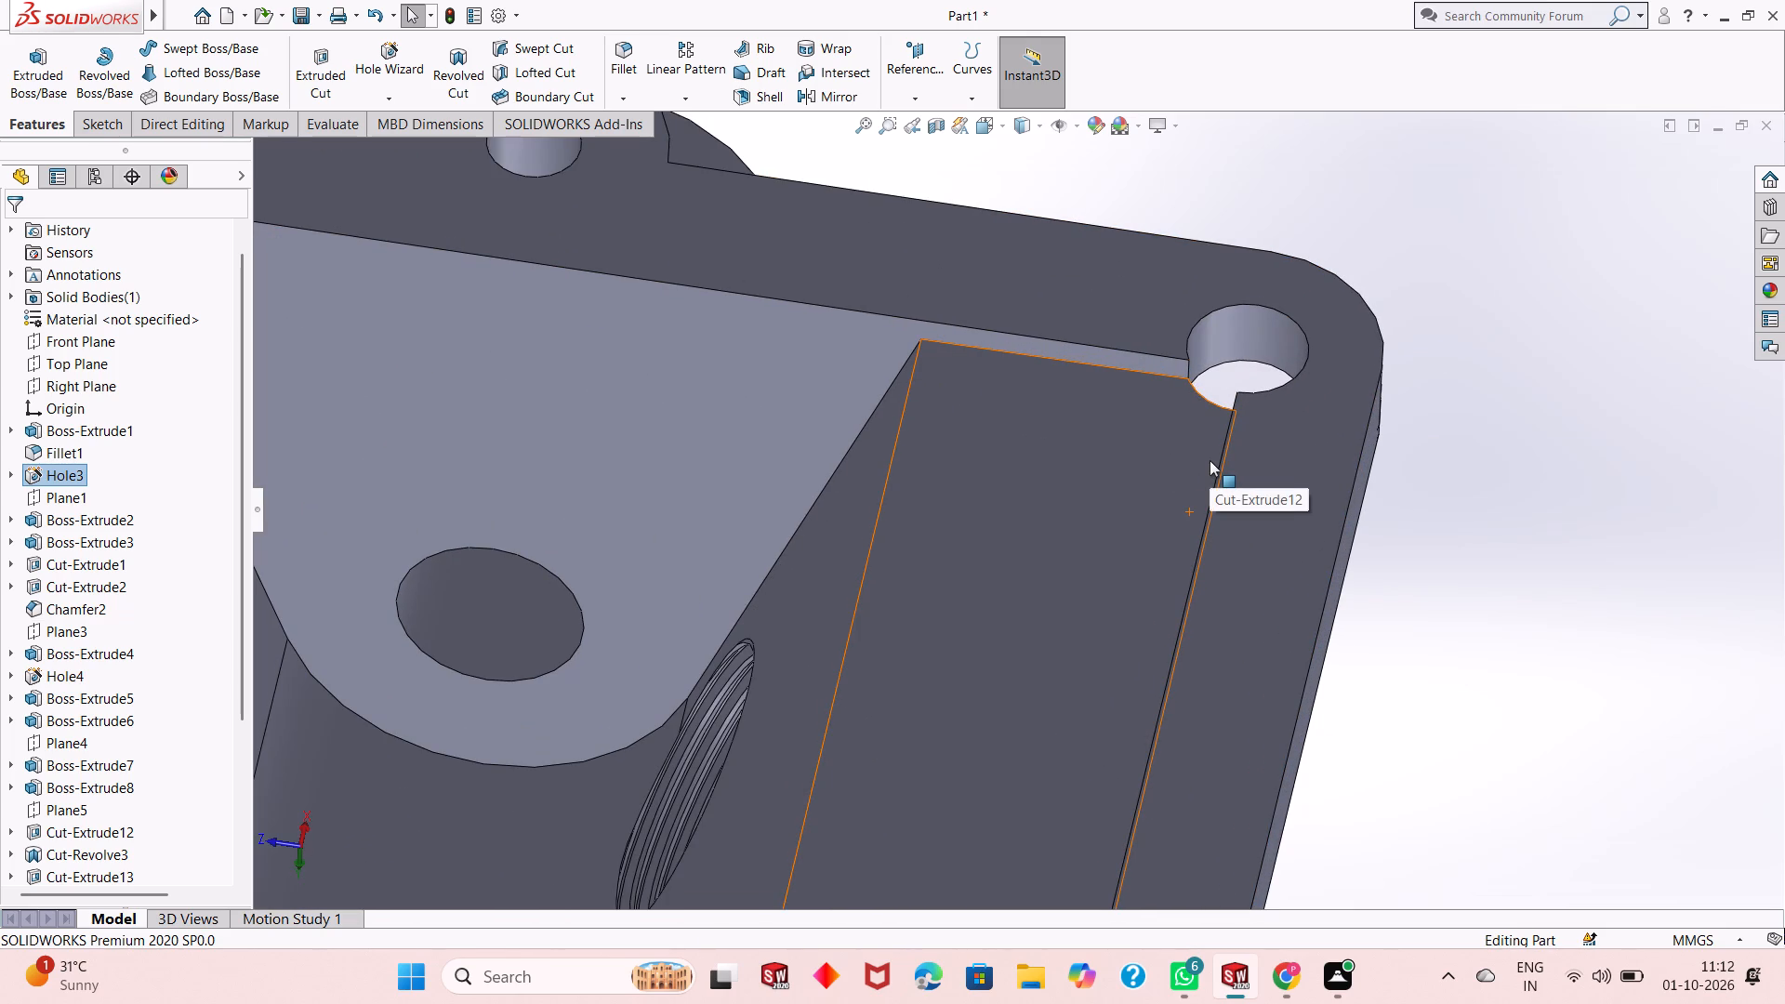
{"action": "scroll", "coordinate": [1064, 528], "scroll_direction": "up", "scroll_amount": 4}
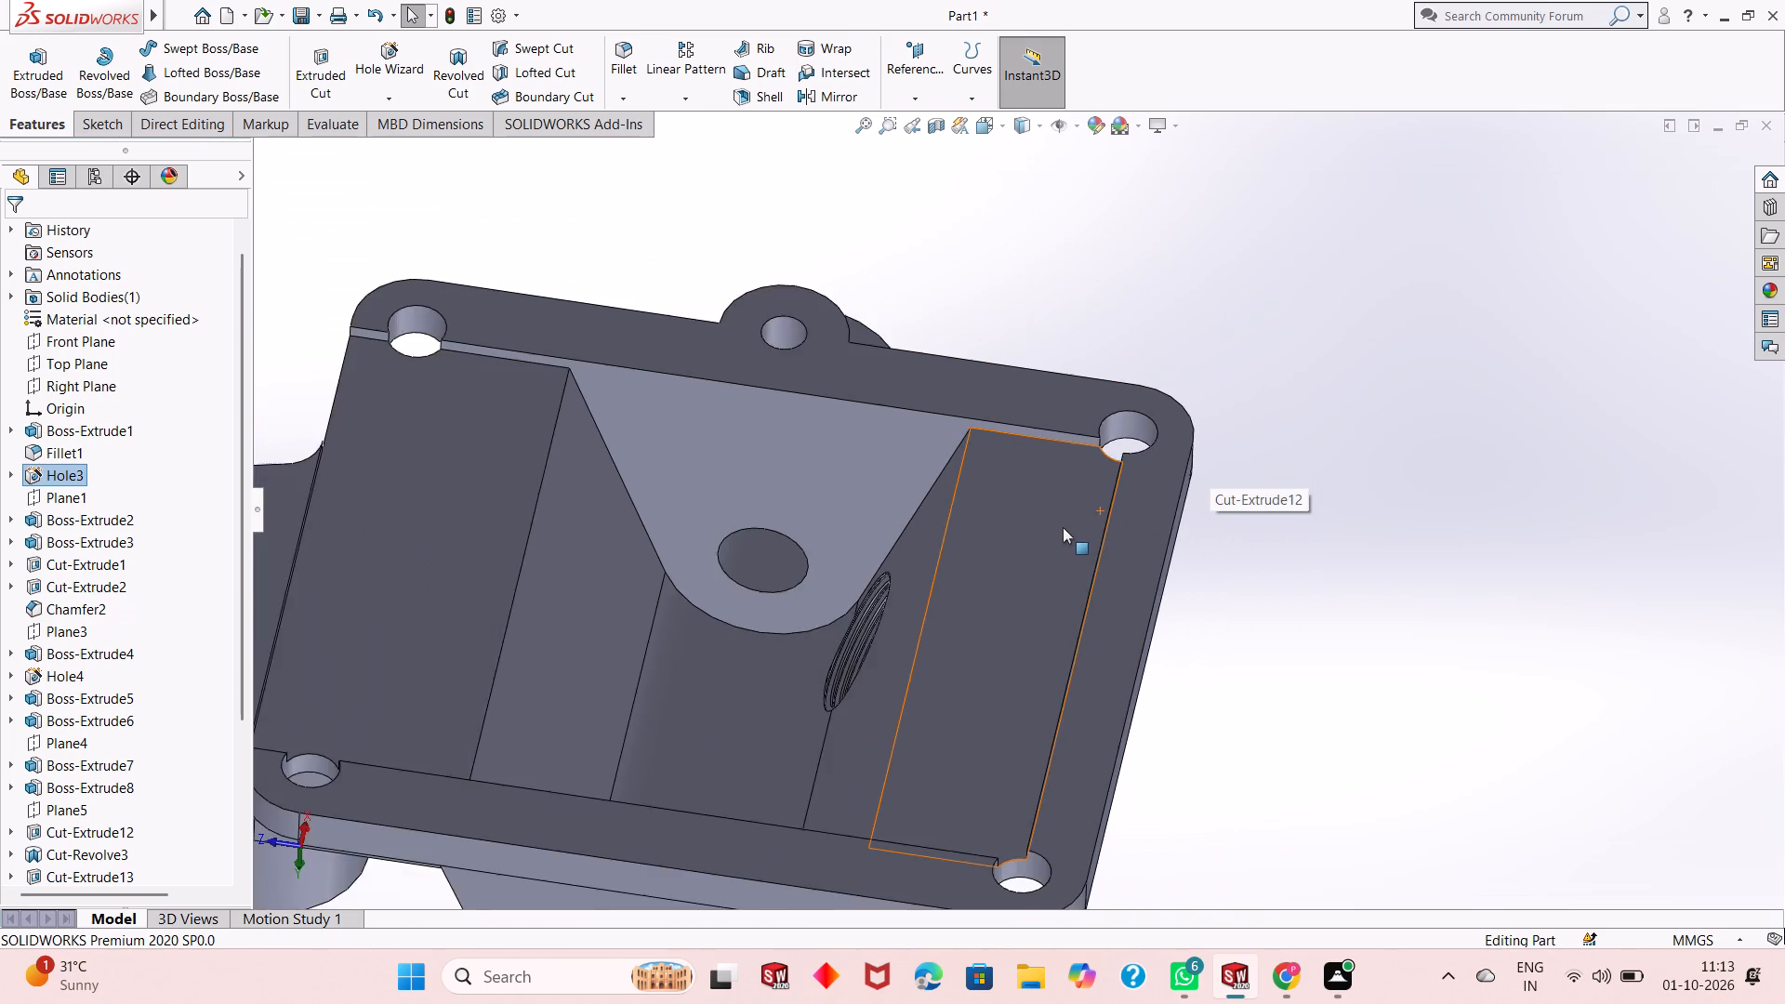
{"action": "scroll", "coordinate": [1063, 527], "scroll_direction": "up", "scroll_amount": 2}
{"action": "scroll", "coordinate": [926, 561], "scroll_direction": "up", "scroll_amount": 1}
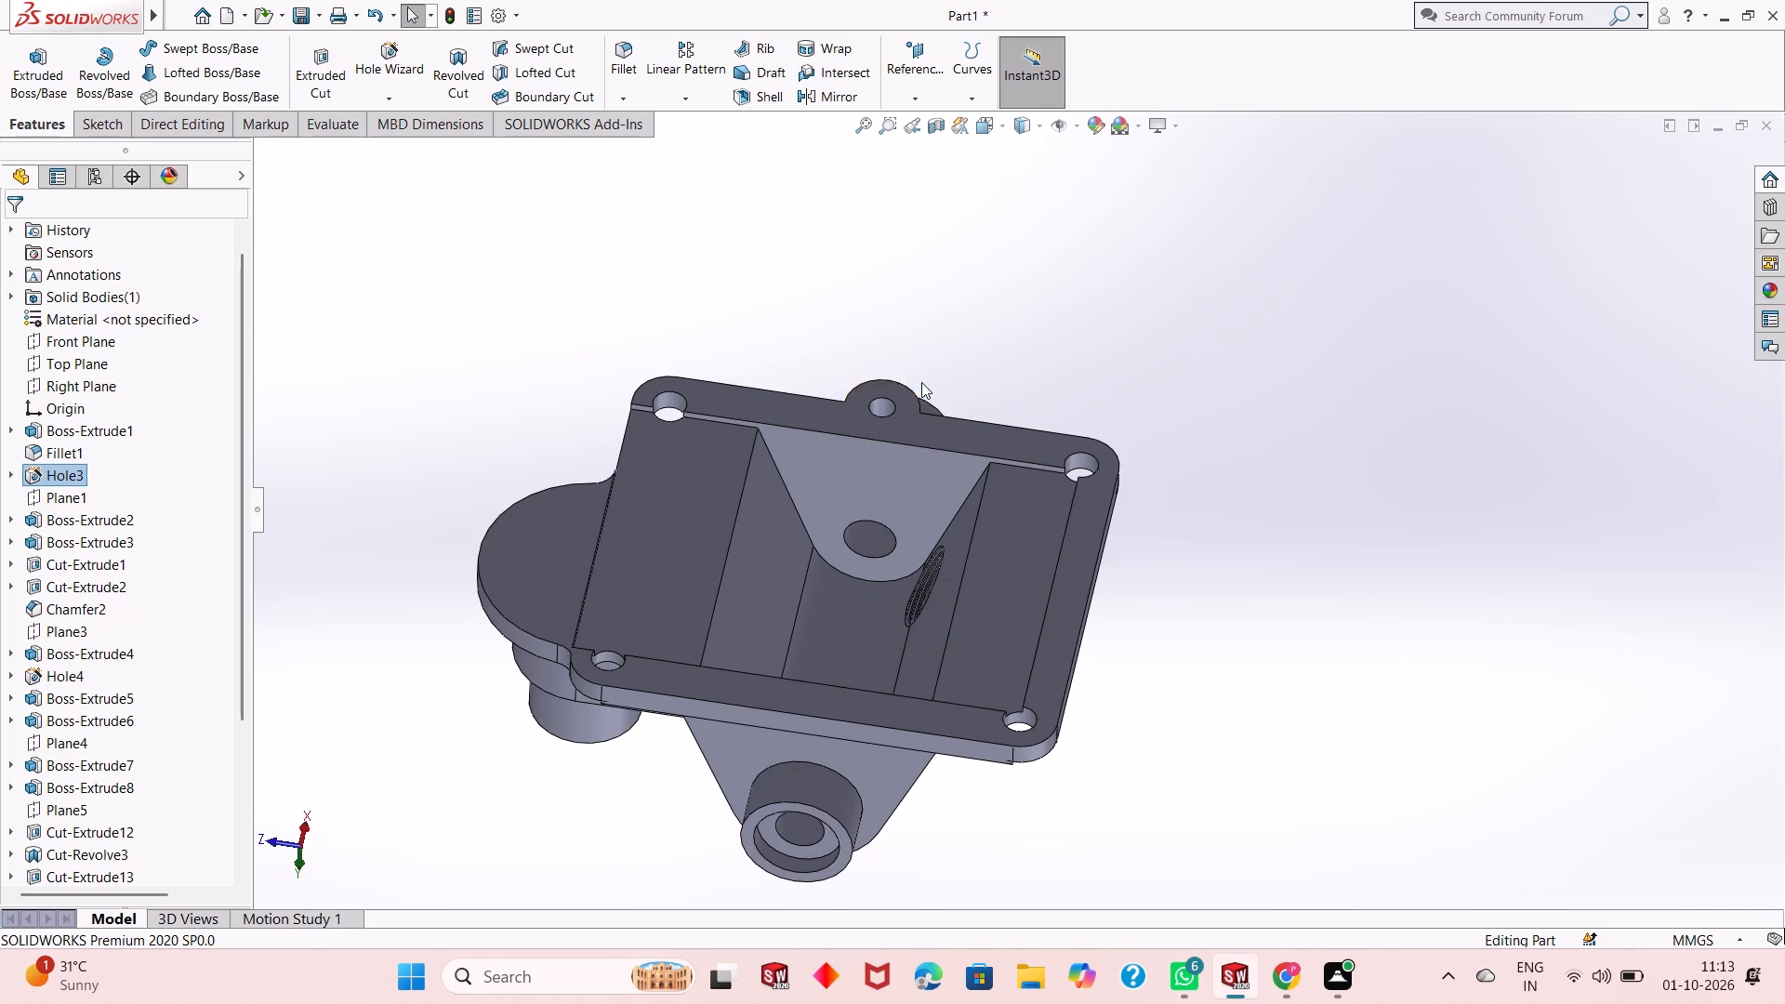
{"action": "scroll", "coordinate": [848, 415], "scroll_direction": "down", "scroll_amount": 2}
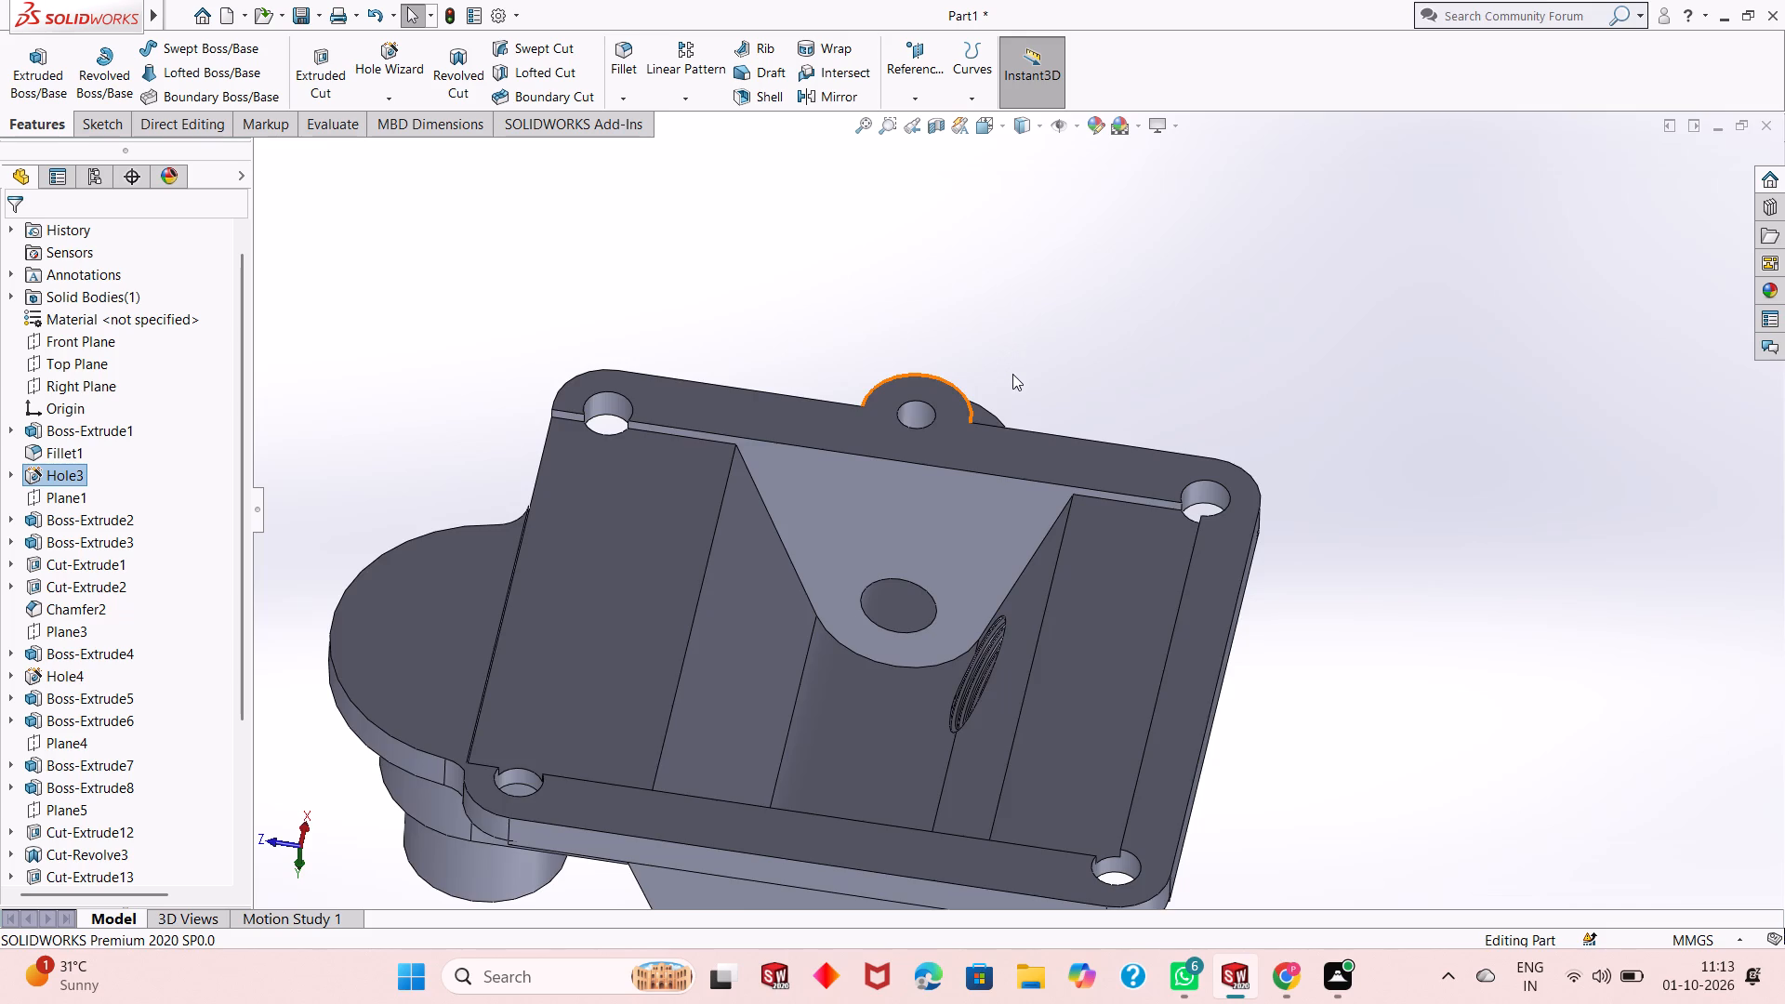
{"action": "scroll", "coordinate": [998, 414], "scroll_direction": "up", "scroll_amount": 1}
{"action": "scroll", "coordinate": [1167, 482], "scroll_direction": "down", "scroll_amount": 1}
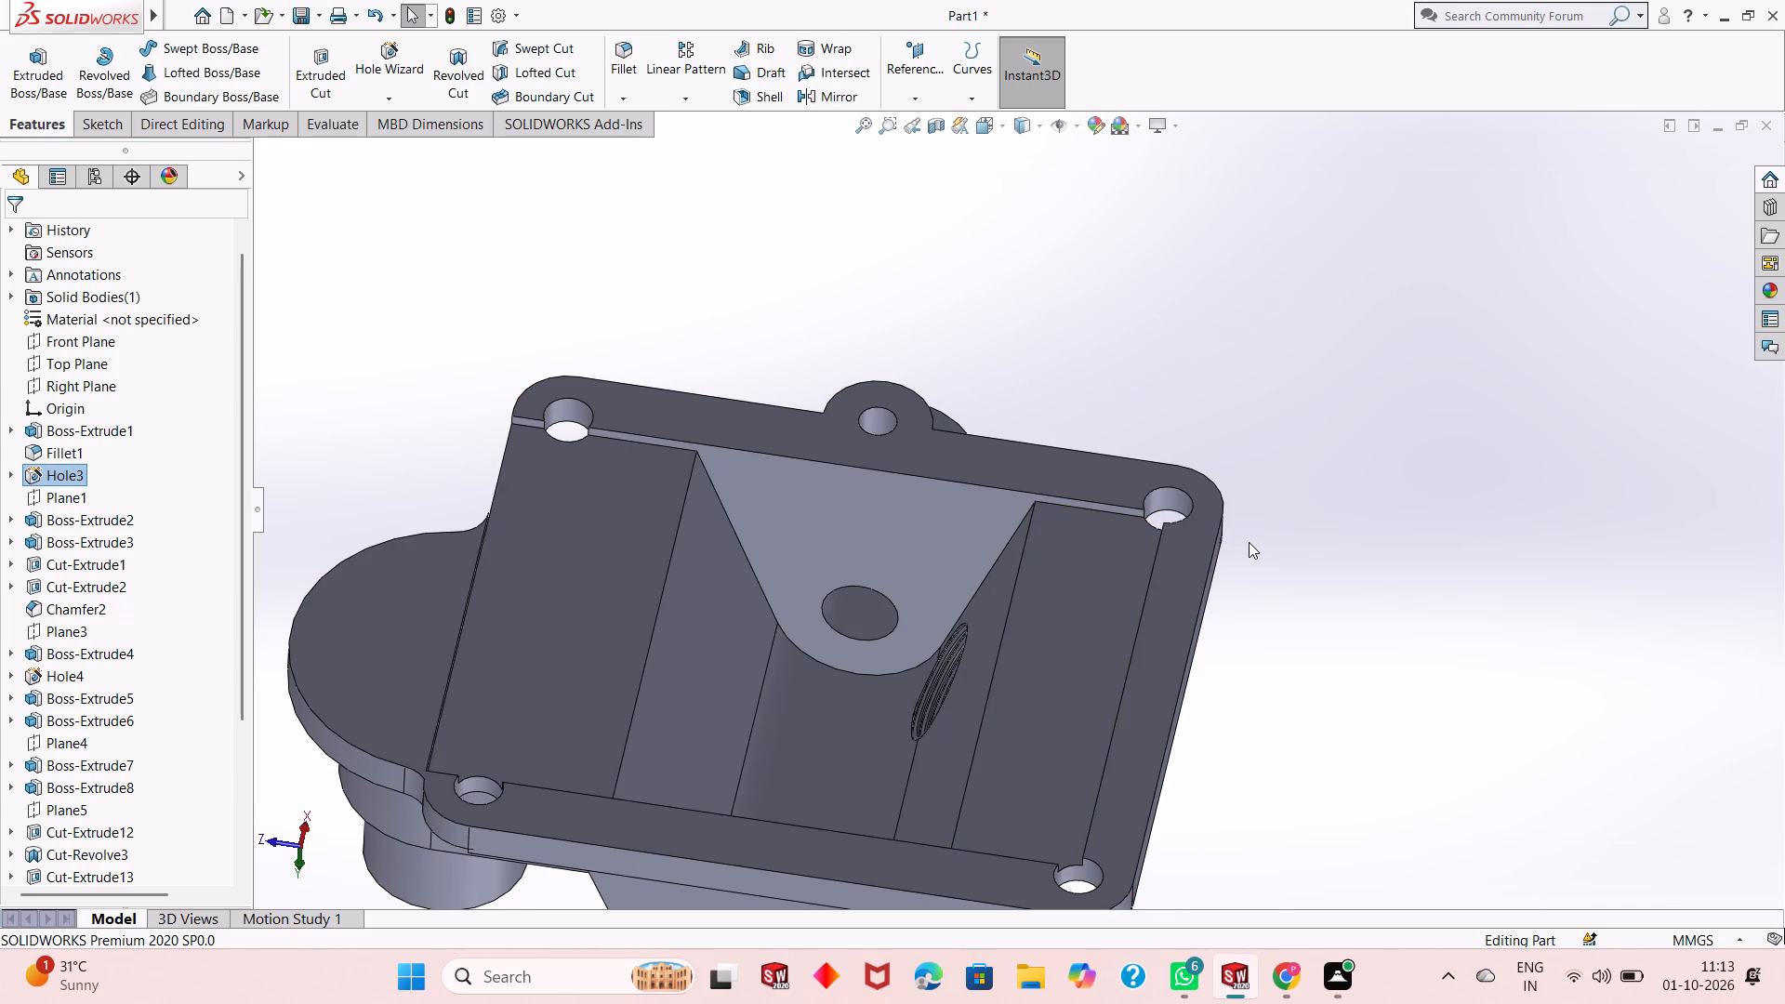
{"action": "scroll", "coordinate": [1197, 552], "scroll_direction": "down", "scroll_amount": 1}
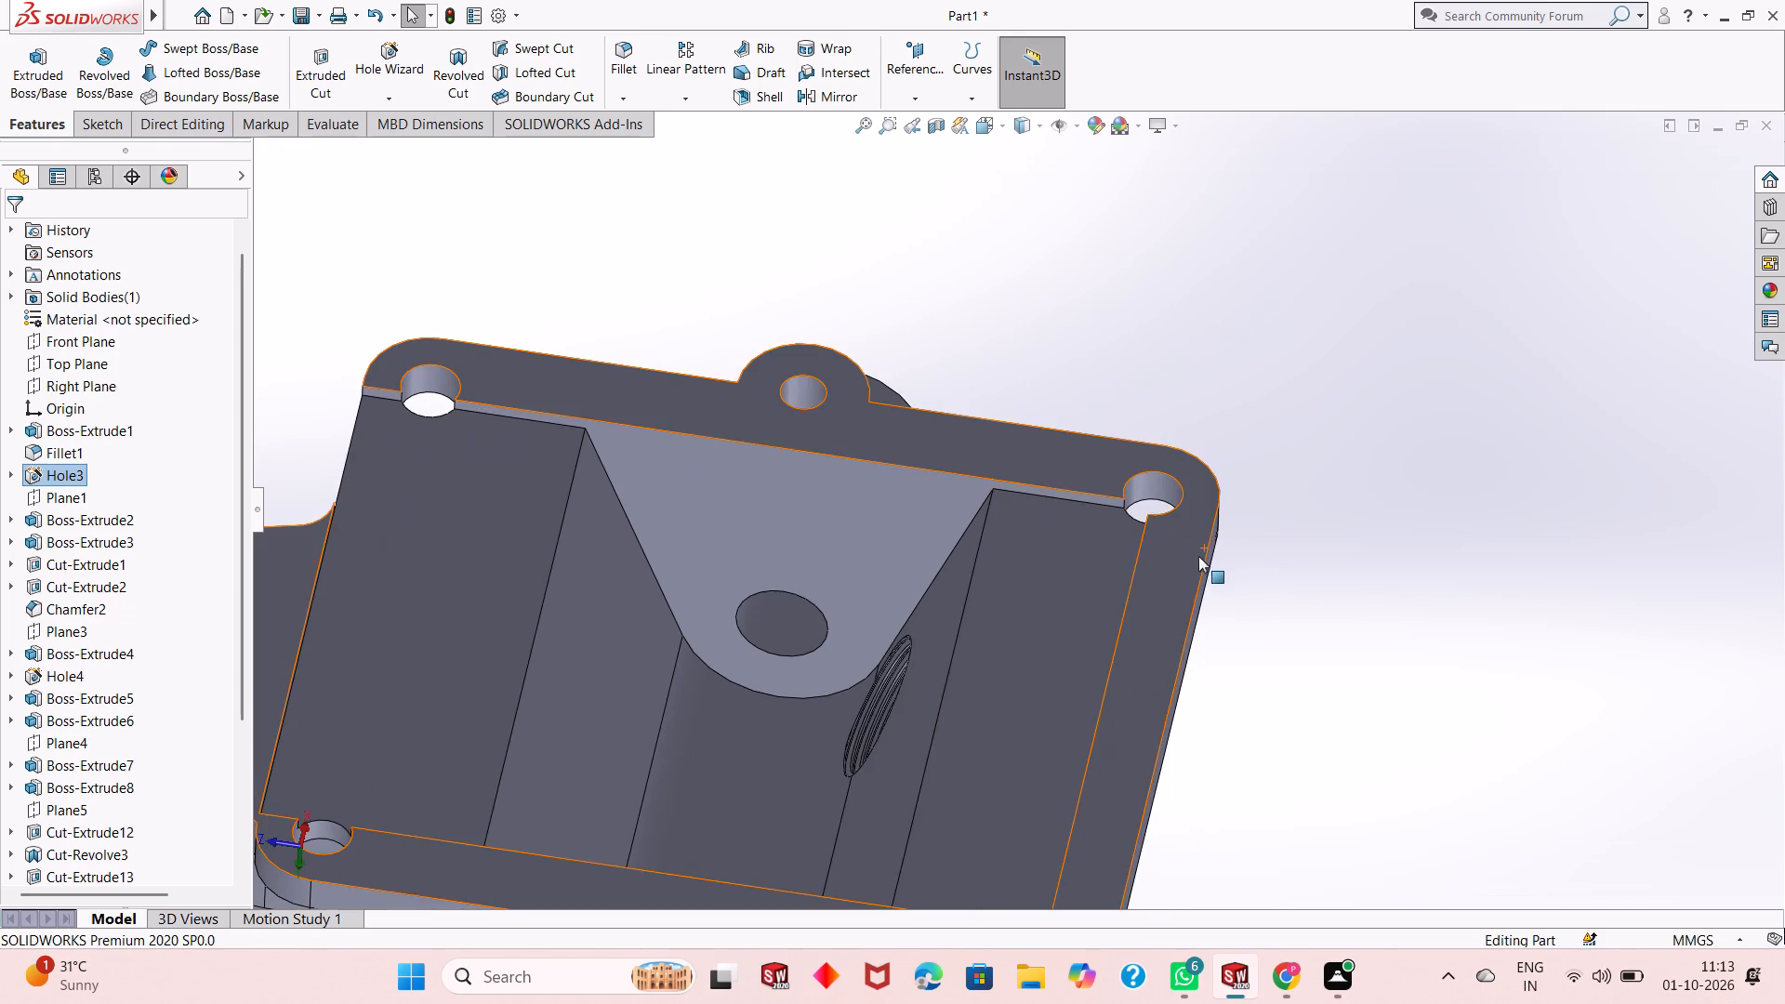
{"action": "middle_click_drag", "start_coordinate": [1204, 576], "coordinate": [1216, 463]}
{"action": "scroll", "coordinate": [1217, 459], "scroll_direction": "down", "scroll_amount": 1}
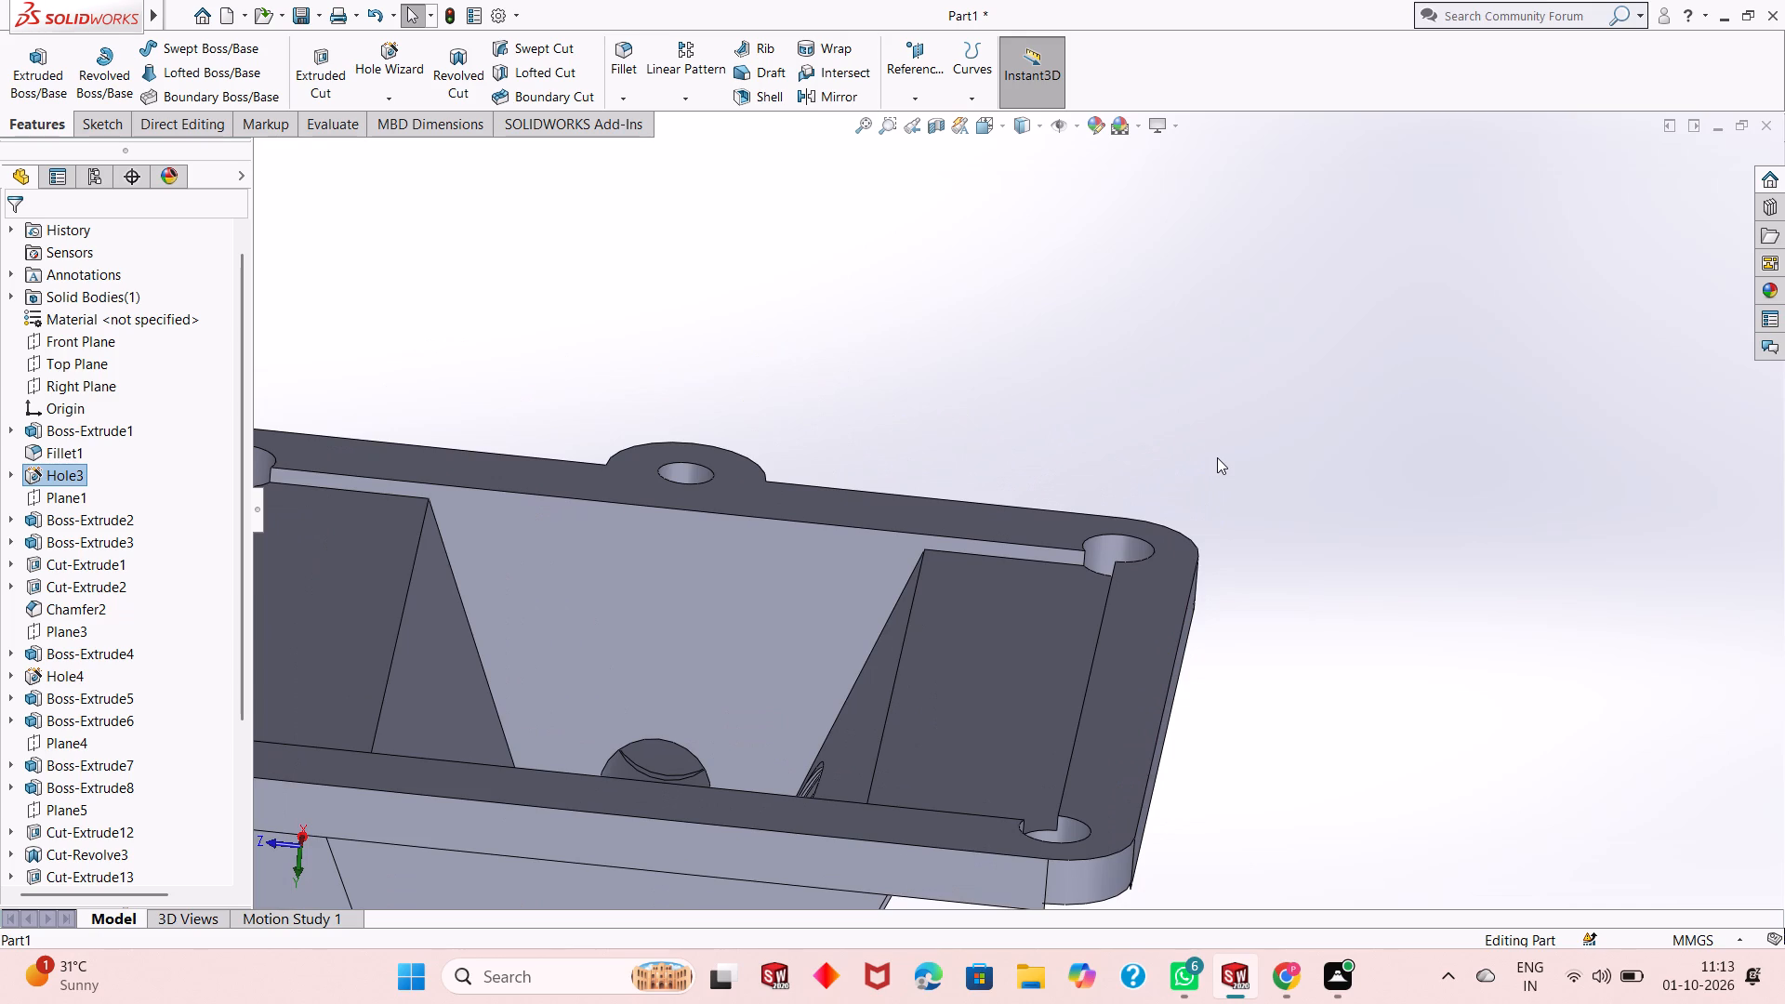
{"action": "scroll", "coordinate": [1063, 548], "scroll_direction": "up", "scroll_amount": 4}
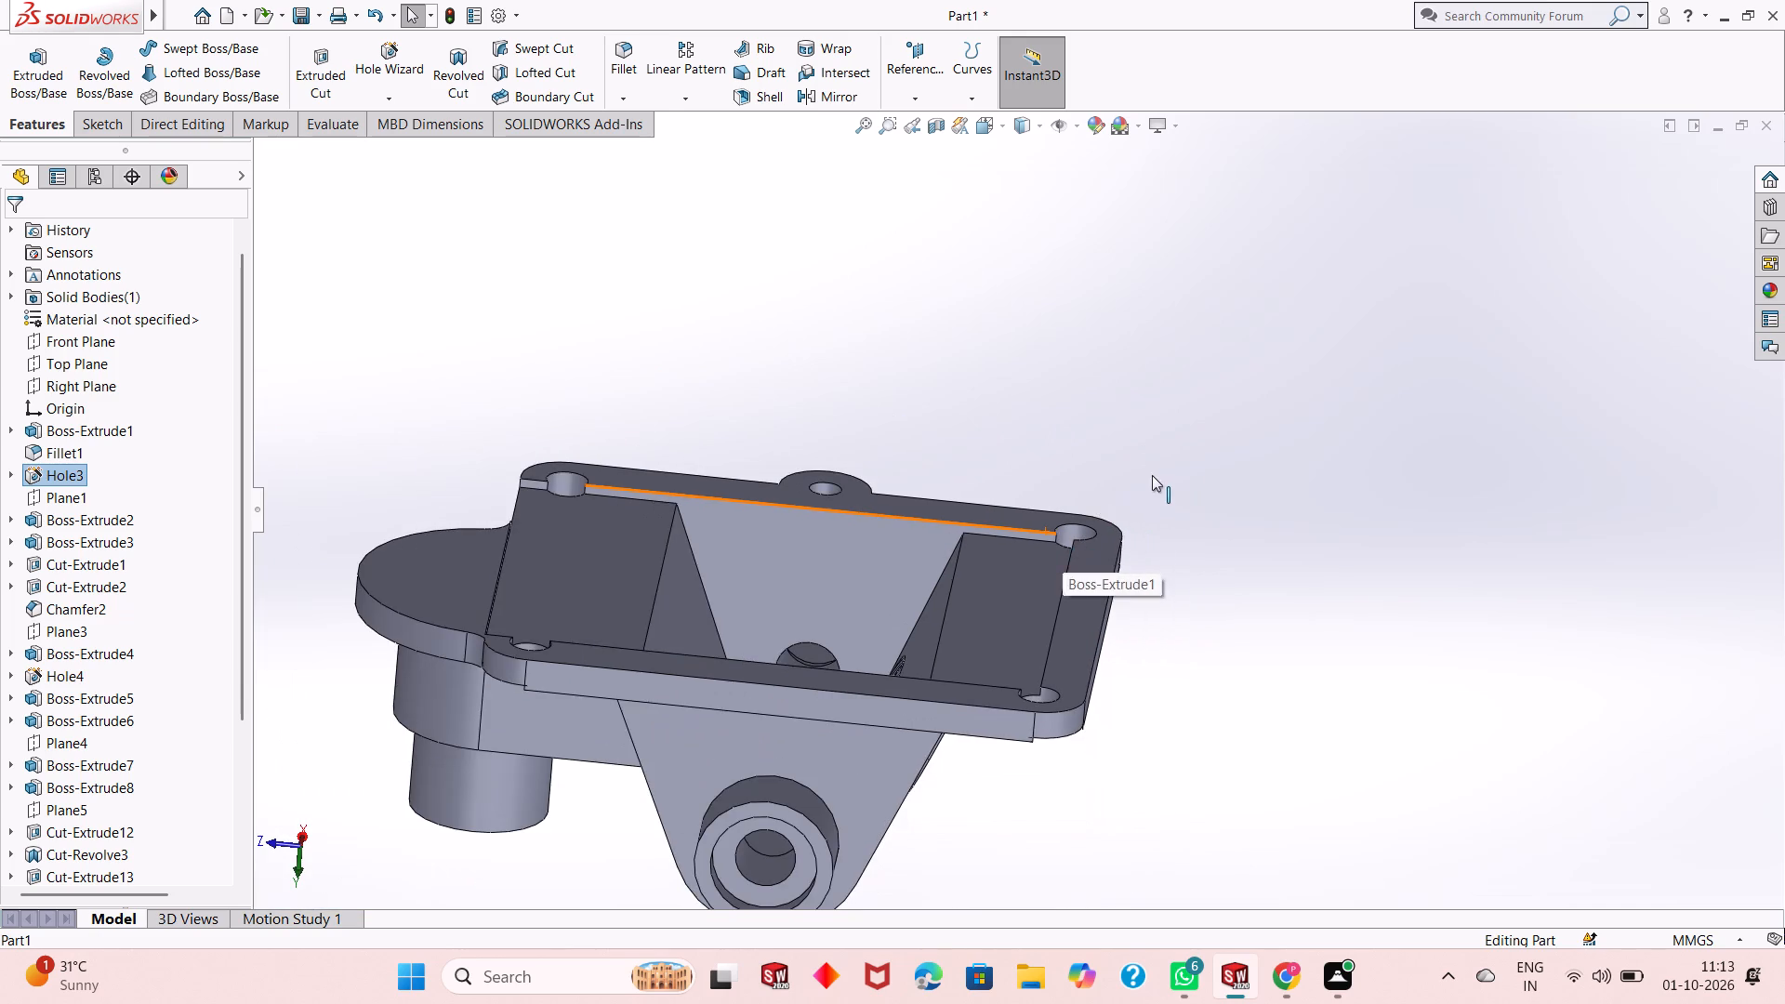
{"action": "middle_click_drag", "start_coordinate": [1154, 475], "coordinate": [760, 525]}
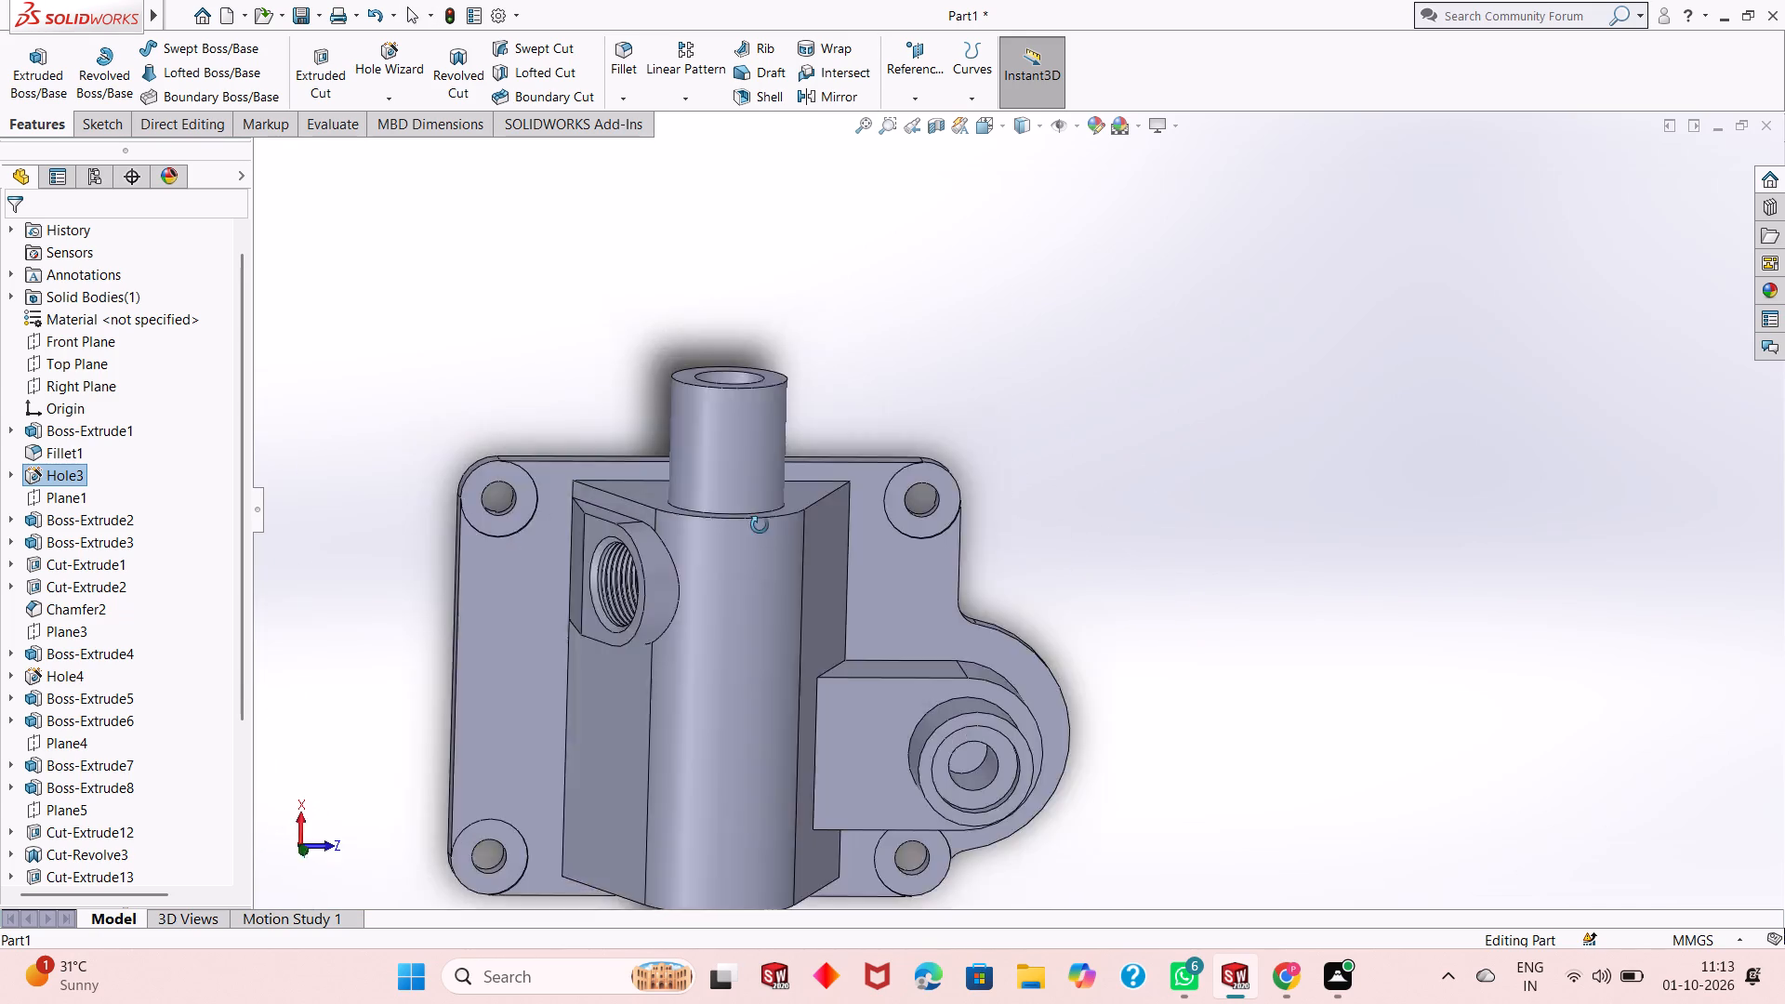
{"action": "middle_click_drag", "start_coordinate": [760, 525], "coordinate": [764, 378]}
{"action": "scroll", "coordinate": [764, 403], "scroll_direction": "down", "scroll_amount": 1}
{"action": "scroll", "coordinate": [760, 561], "scroll_direction": "up", "scroll_amount": 4}
{"action": "middle_click_drag", "start_coordinate": [867, 826], "coordinate": [874, 667]}
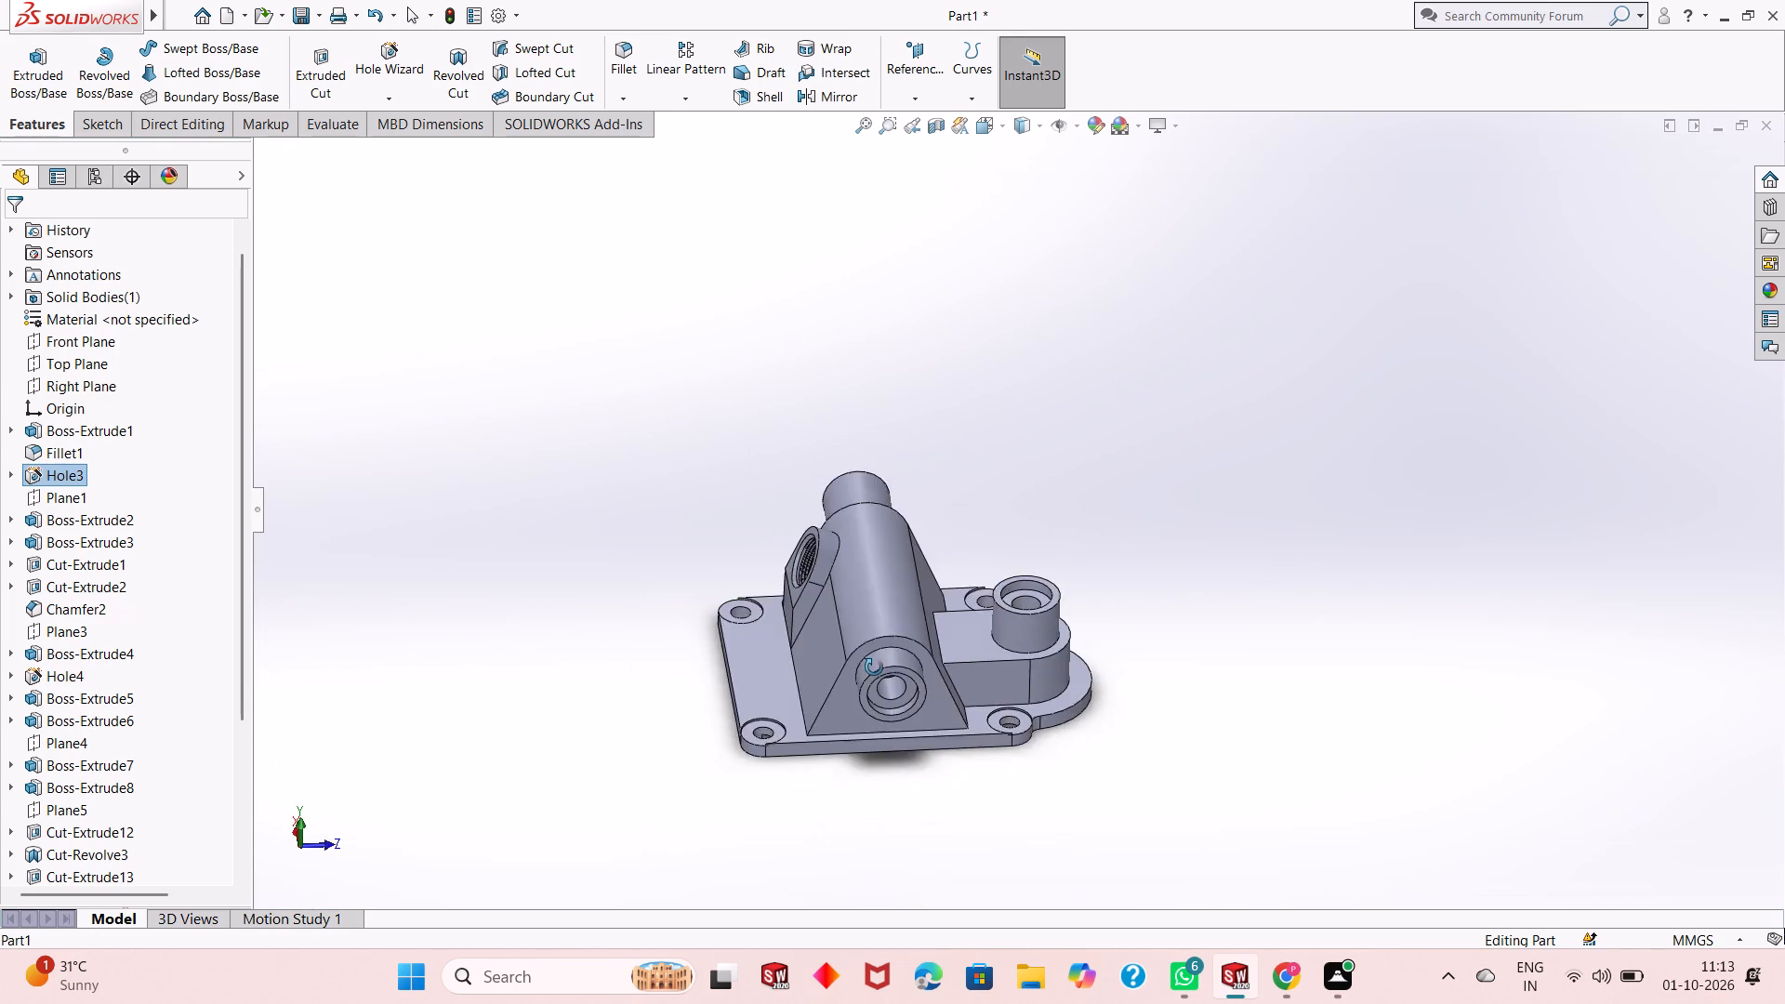
{"action": "middle_click_drag", "start_coordinate": [874, 667], "coordinate": [877, 601]}
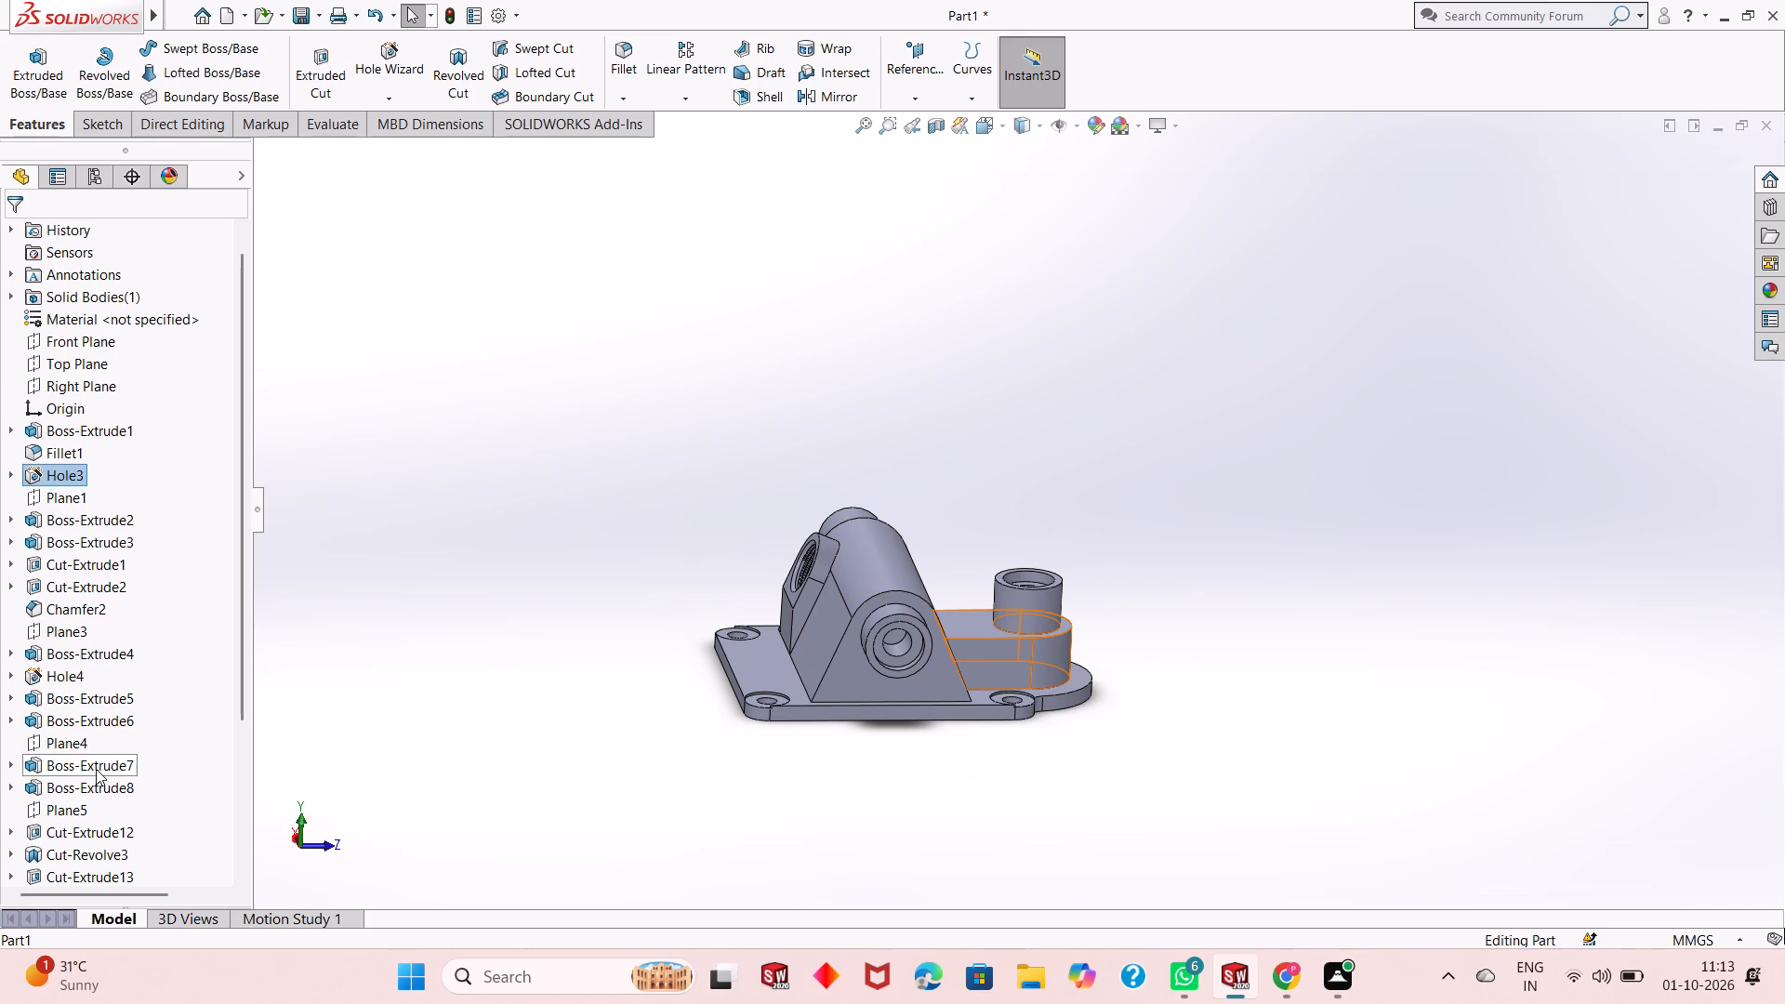
Open the sketch of the underside cavity cut, Cut-Extrude12, for editing and view it face-on.
{"action": "scroll", "coordinate": [97, 823], "scroll_direction": "down", "scroll_amount": 5}
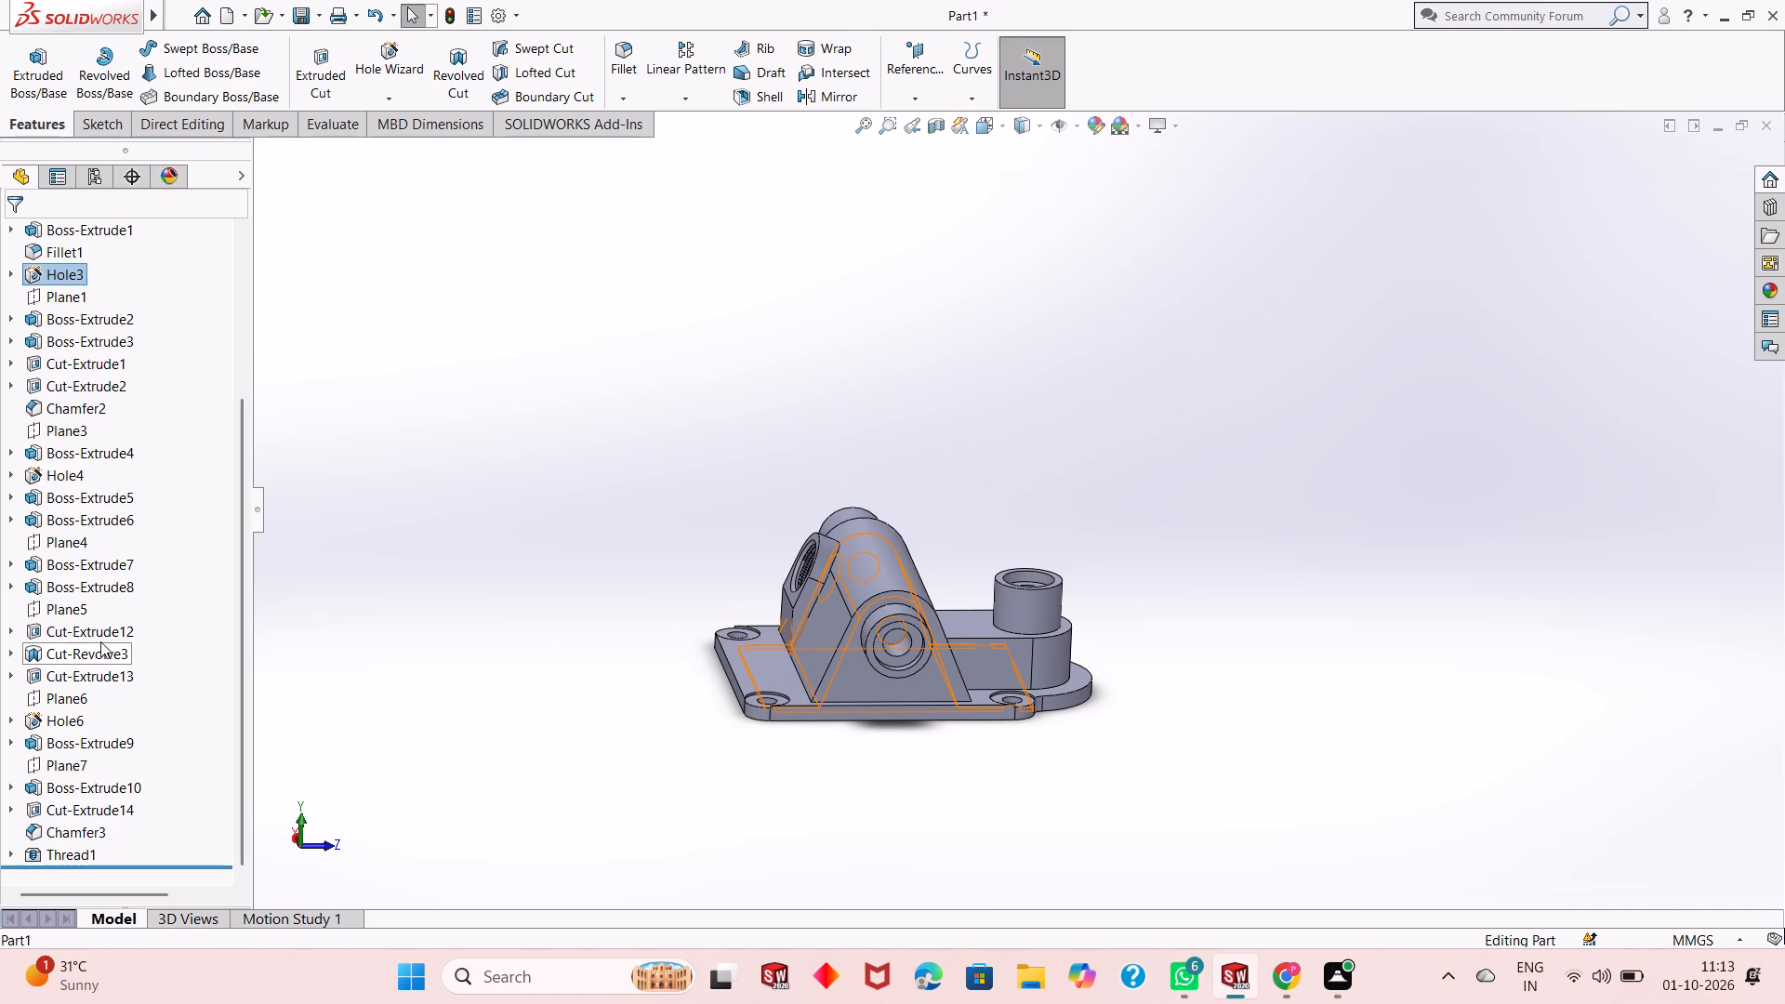
{"action": "left_click", "coordinate": [7, 634]}
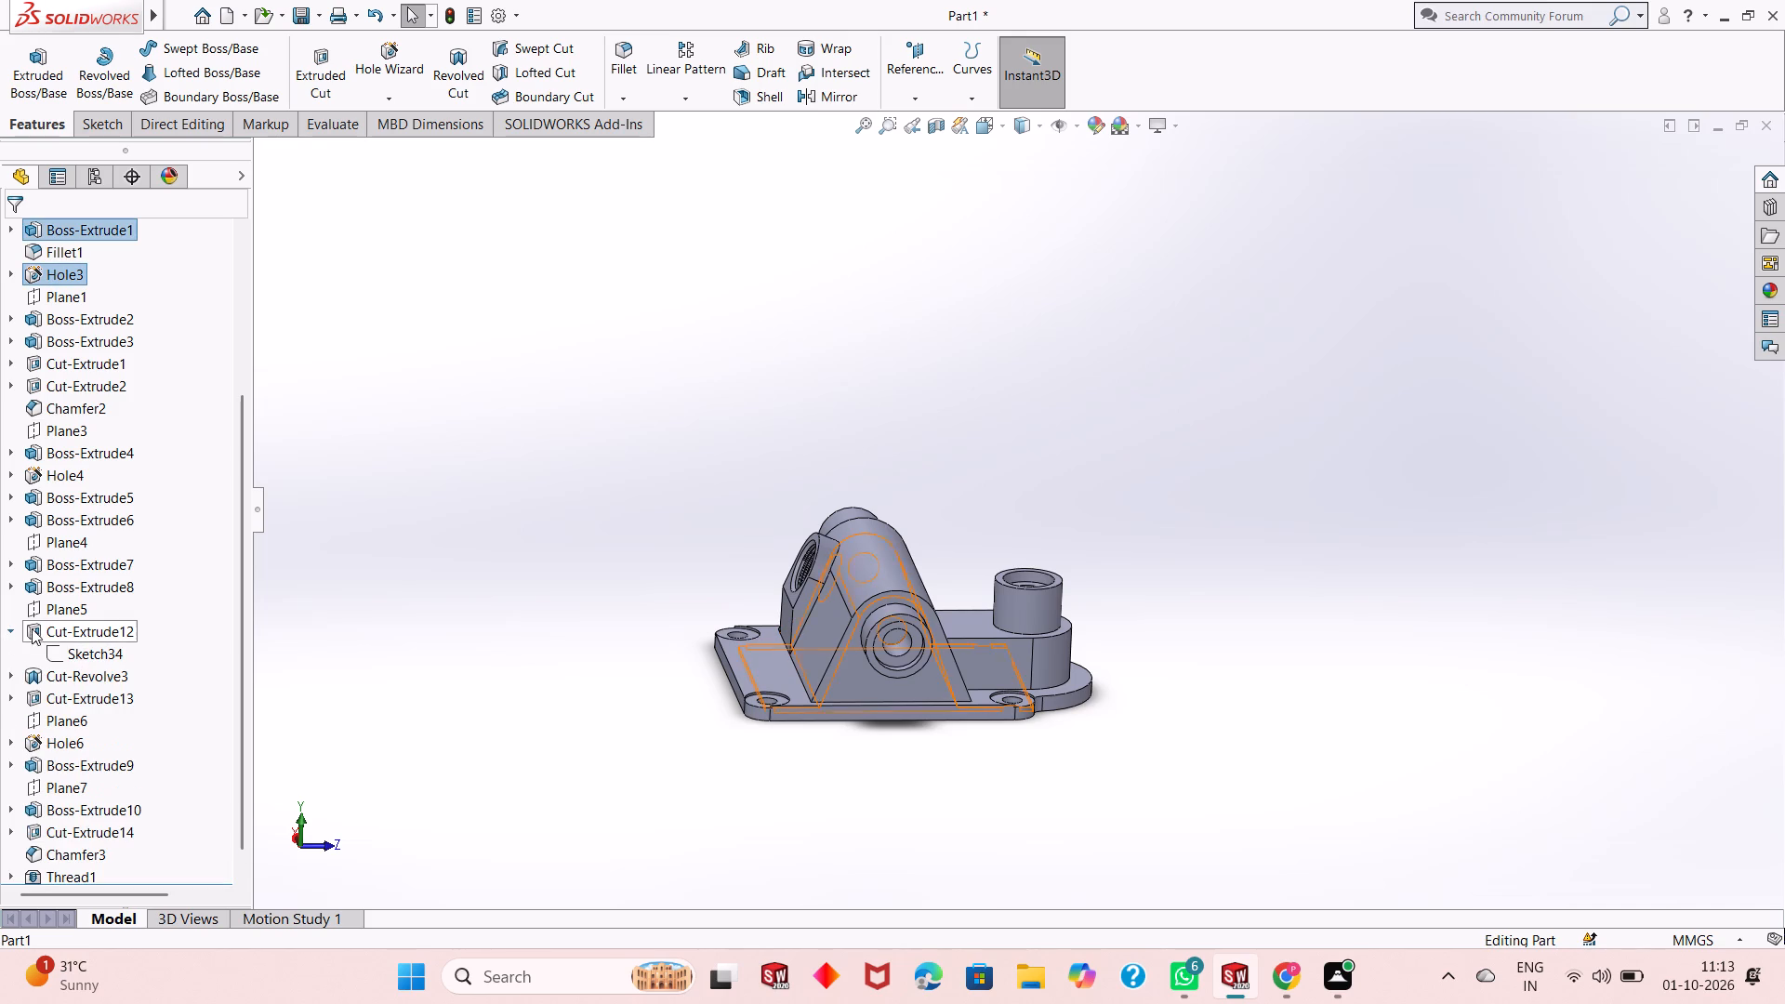
{"action": "left_click", "coordinate": [58, 652]}
{"action": "left_click", "coordinate": [73, 600]}
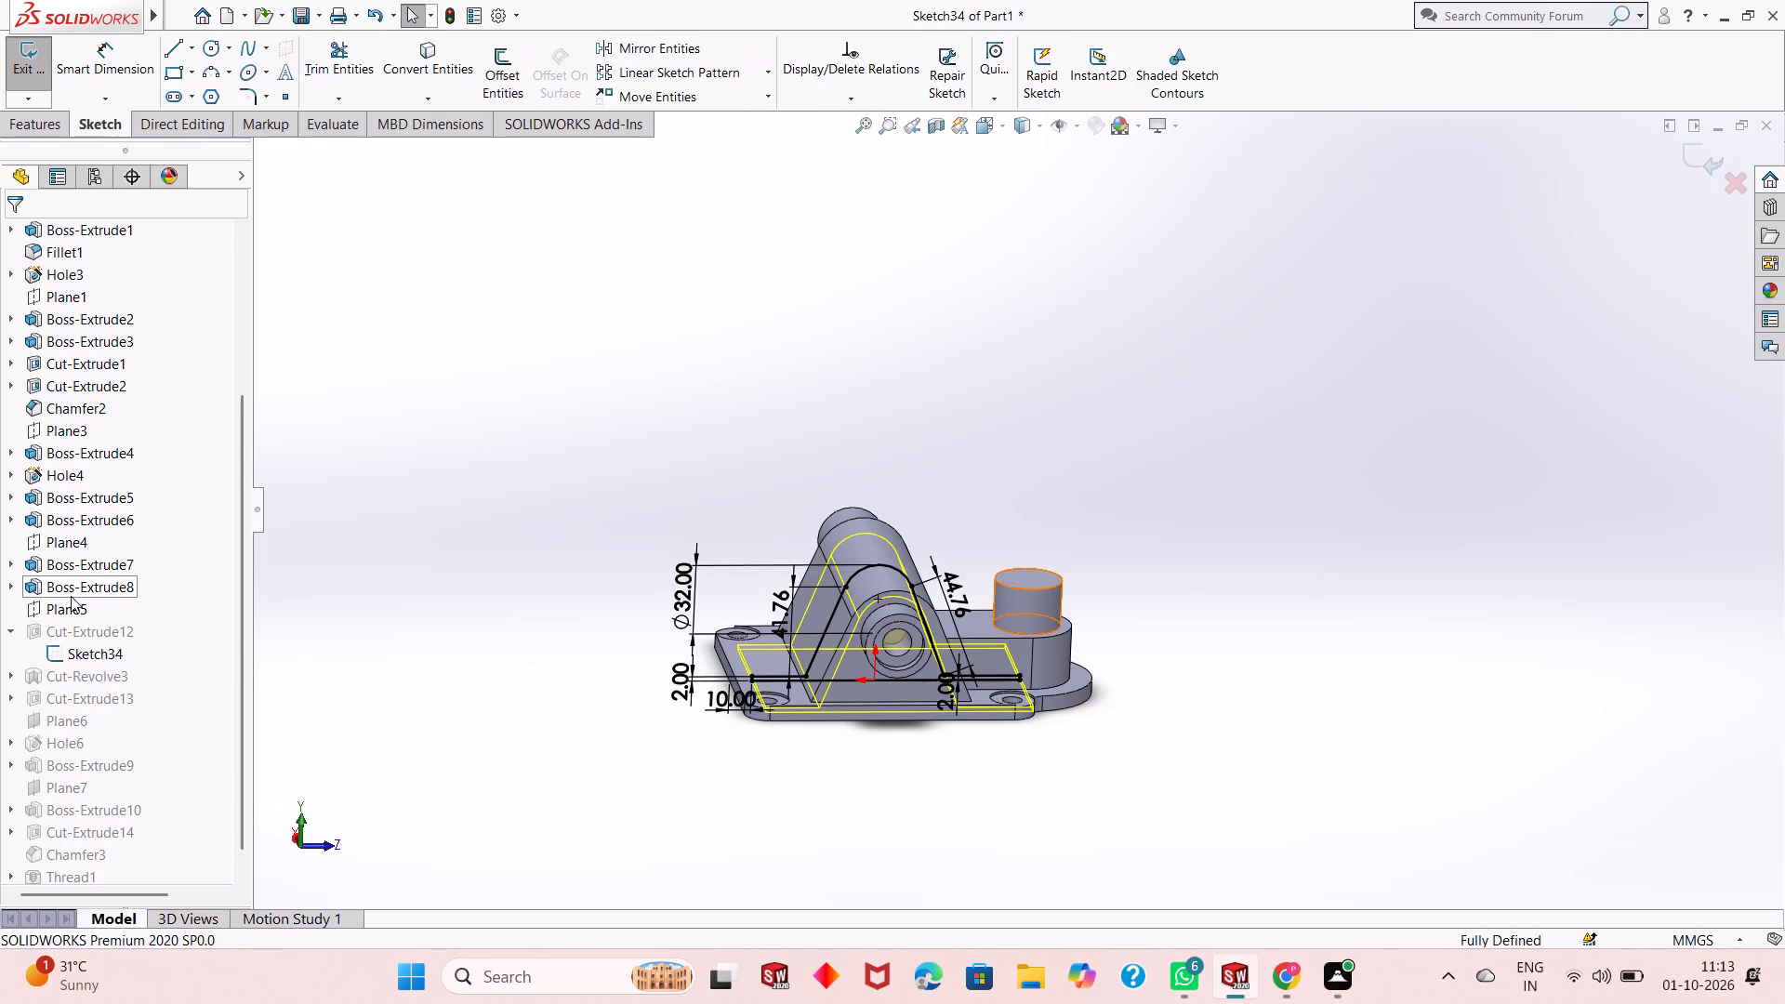
{"action": "key", "text": "ctrl+8"}
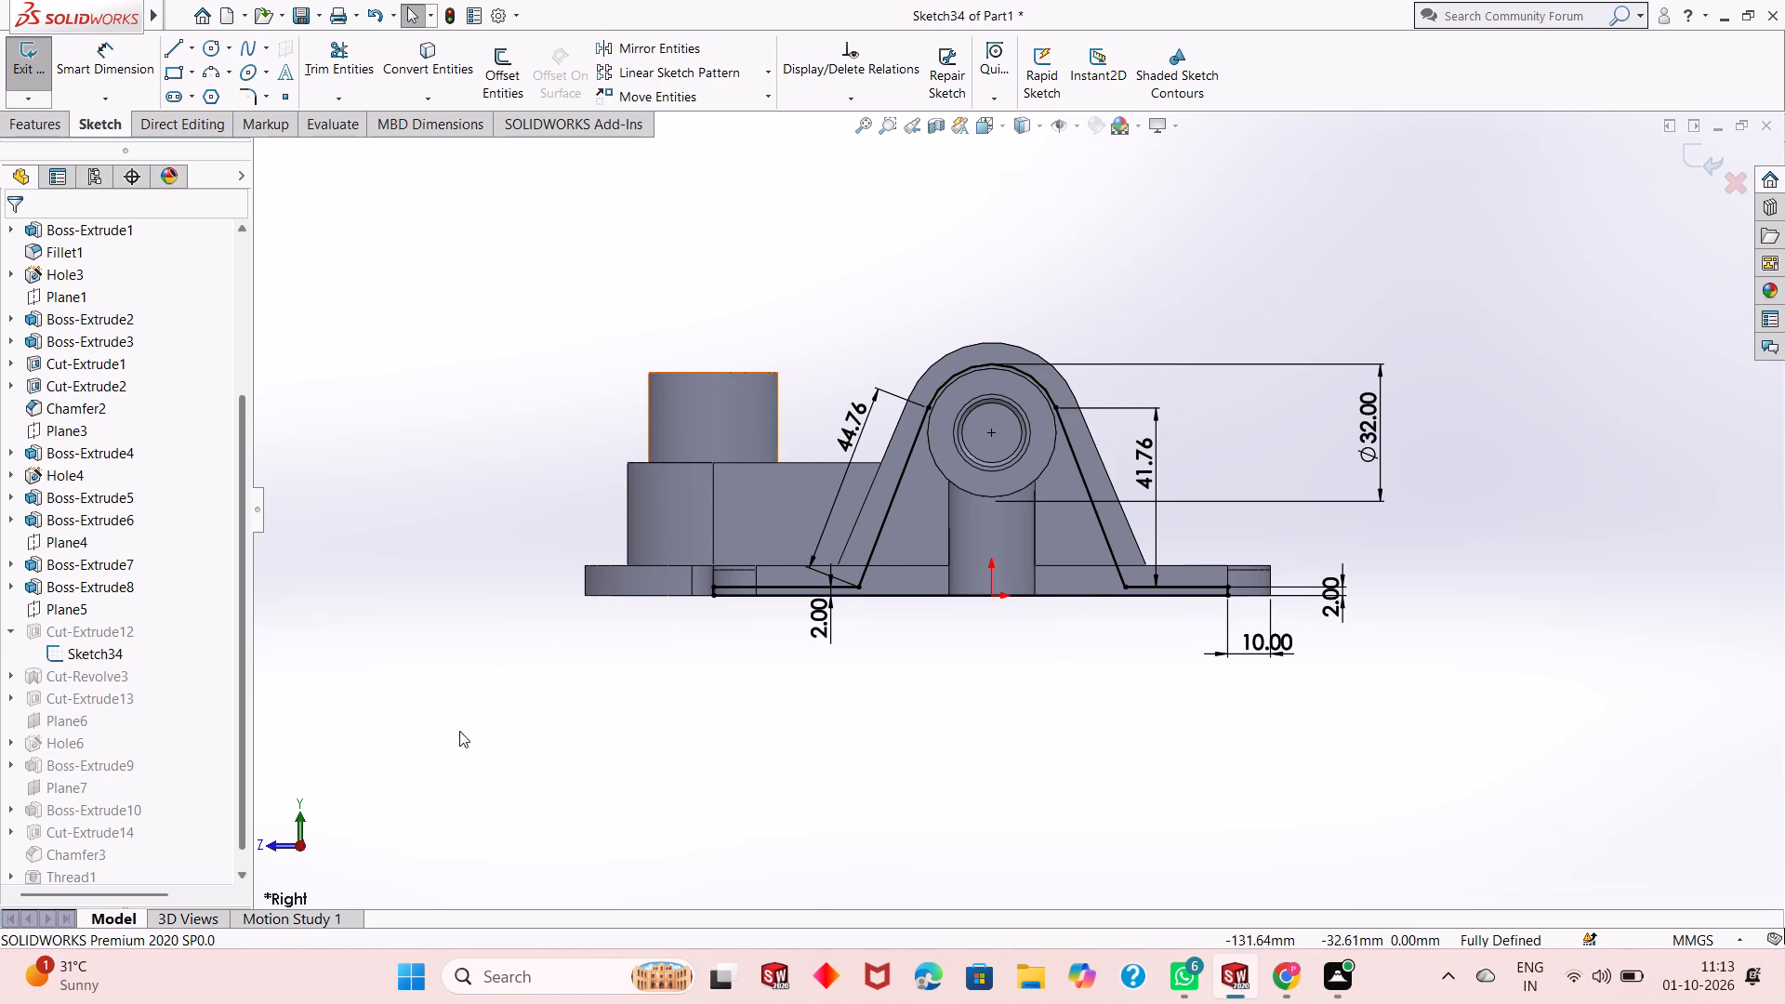
Delete the long horizontal line along the base plate's bottom edge from the cavity profile.
{"action": "scroll", "coordinate": [840, 565], "scroll_direction": "down", "scroll_amount": 4}
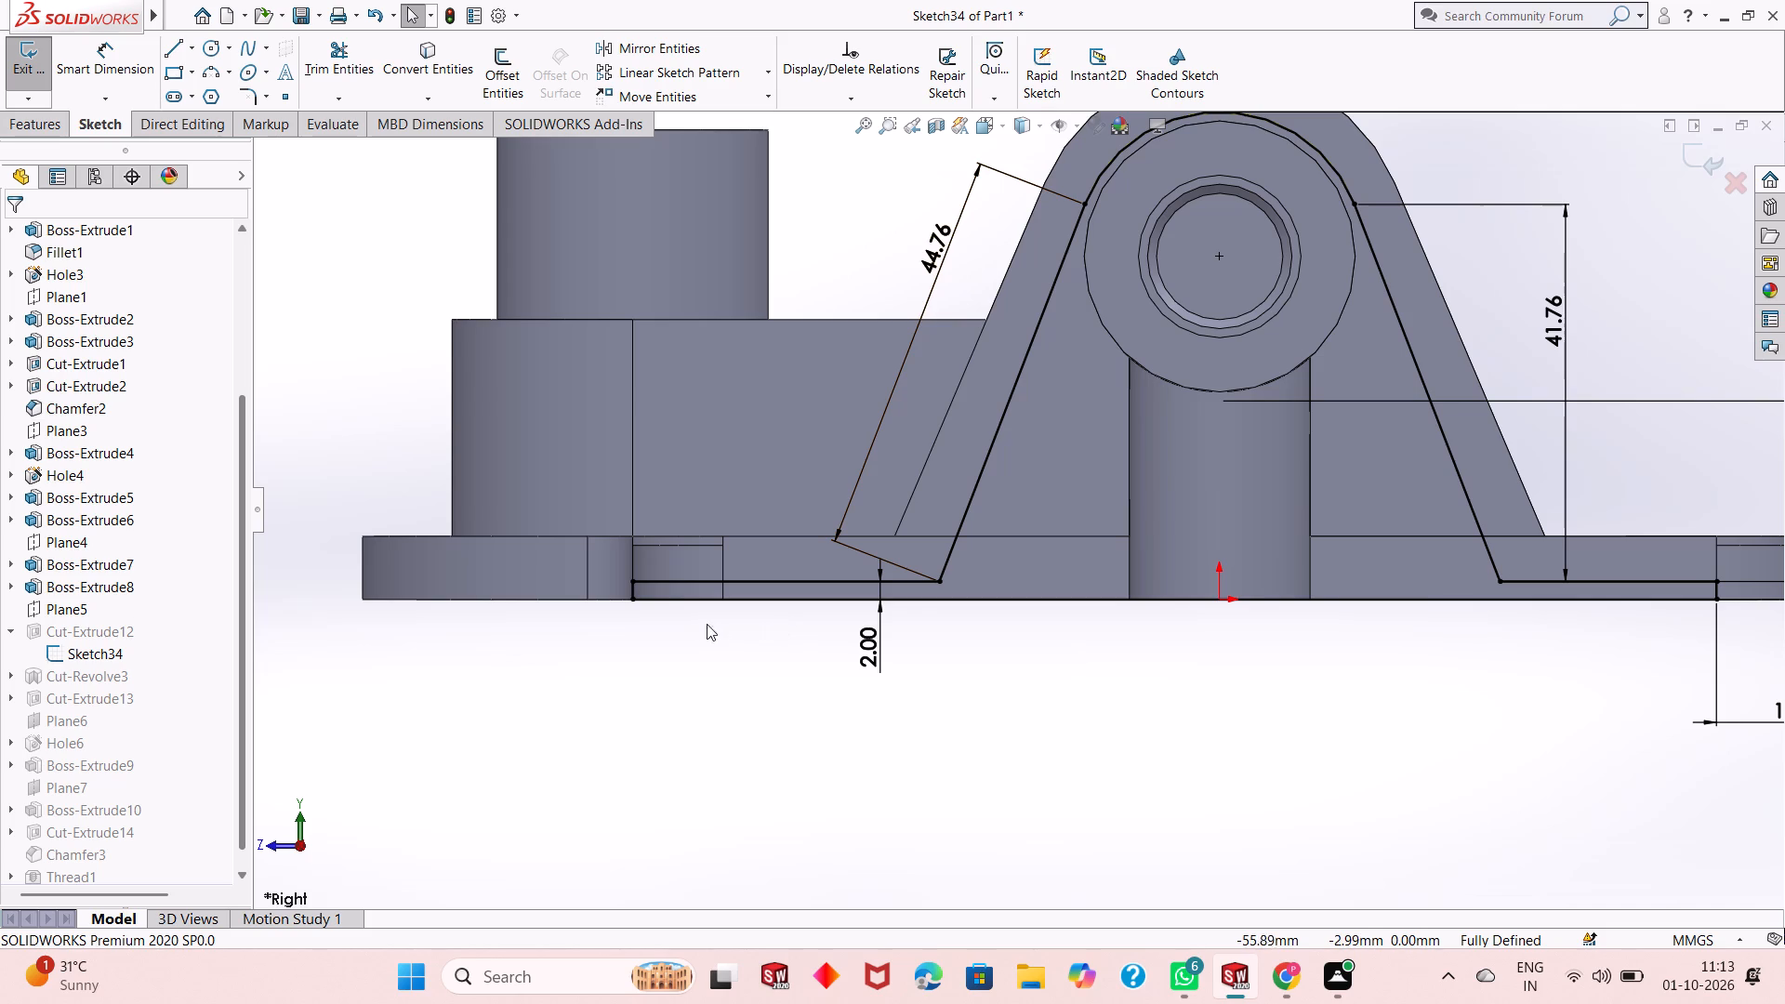
{"action": "scroll", "coordinate": [685, 614], "scroll_direction": "down", "scroll_amount": 2}
{"action": "scroll", "coordinate": [863, 567], "scroll_direction": "up", "scroll_amount": 2}
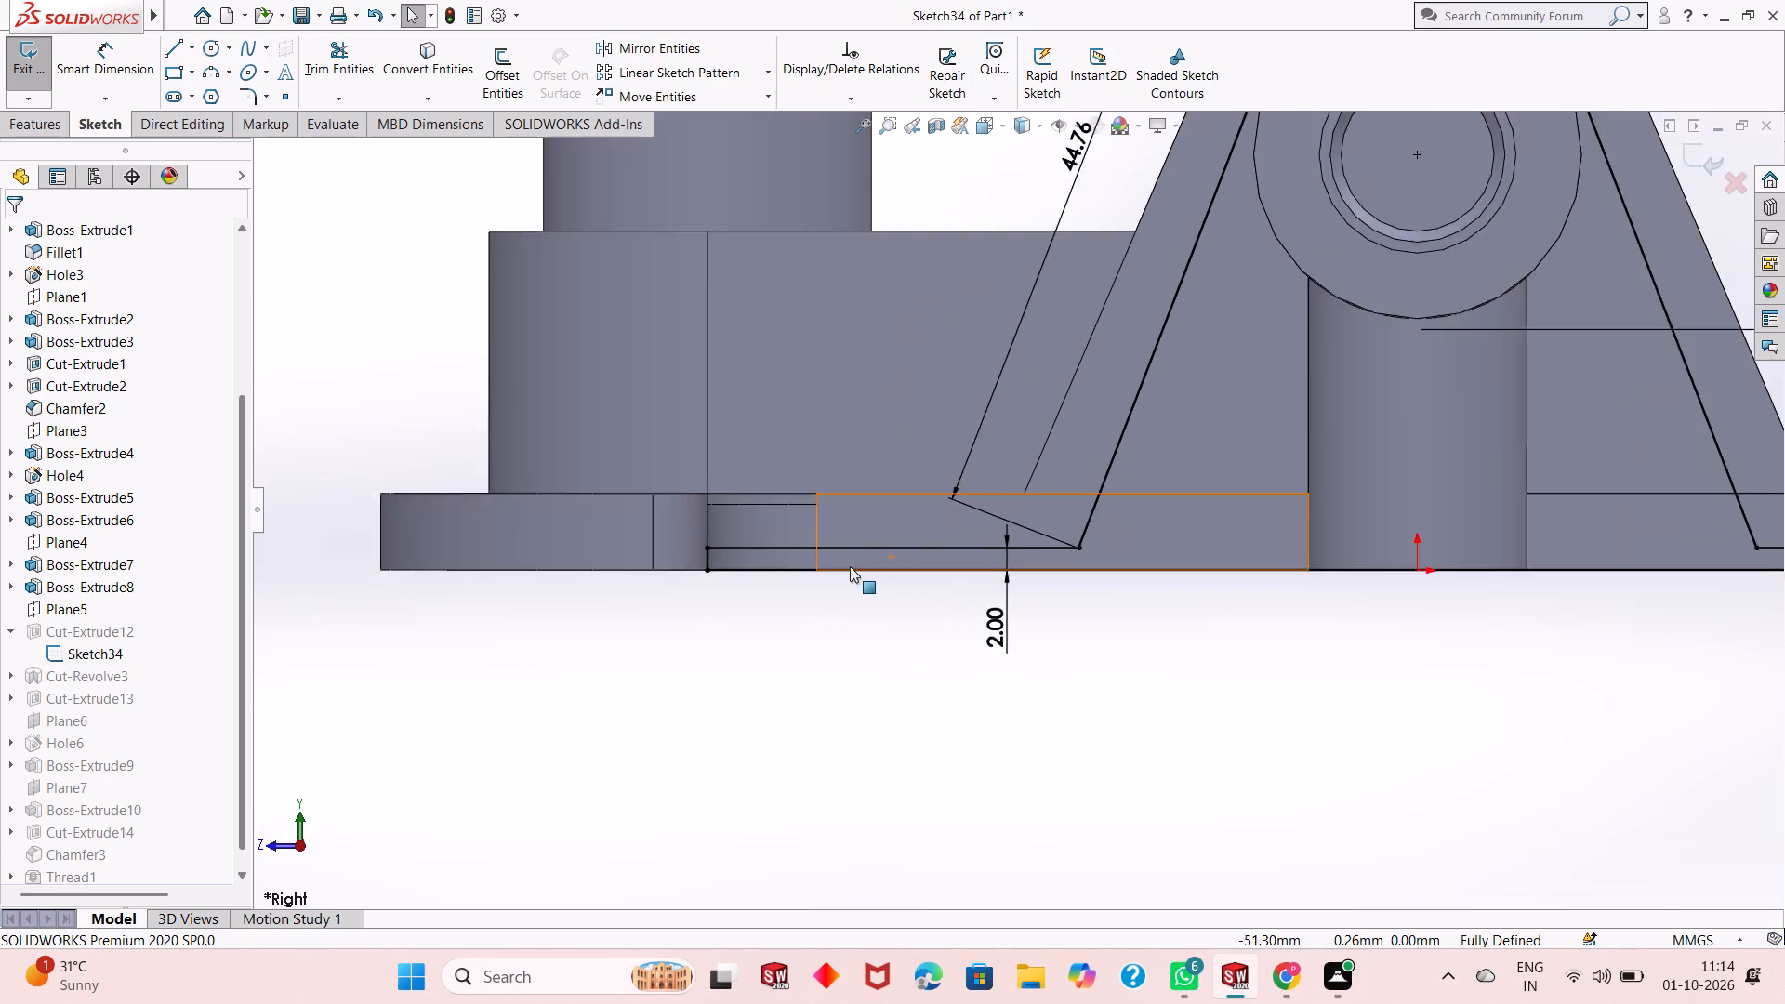
{"action": "scroll", "coordinate": [850, 566], "scroll_direction": "up", "scroll_amount": 2}
{"action": "scroll", "coordinate": [1425, 537], "scroll_direction": "down", "scroll_amount": 2}
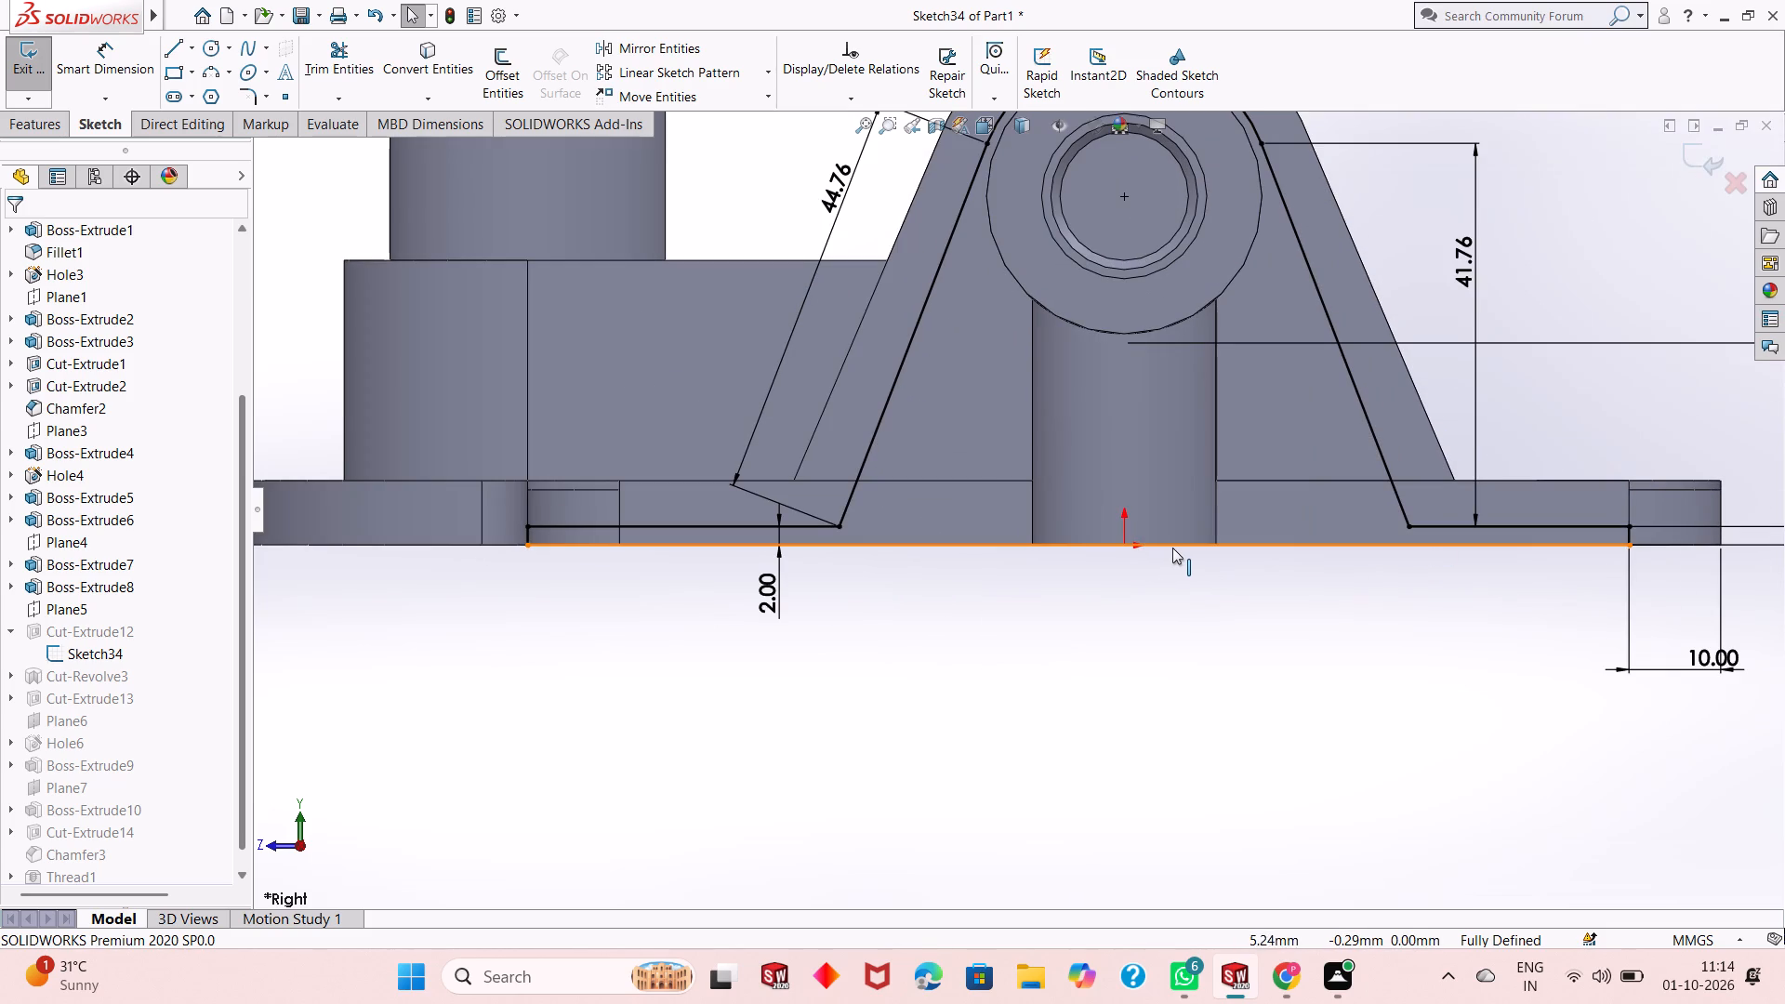
{"action": "left_click", "coordinate": [1174, 548]}
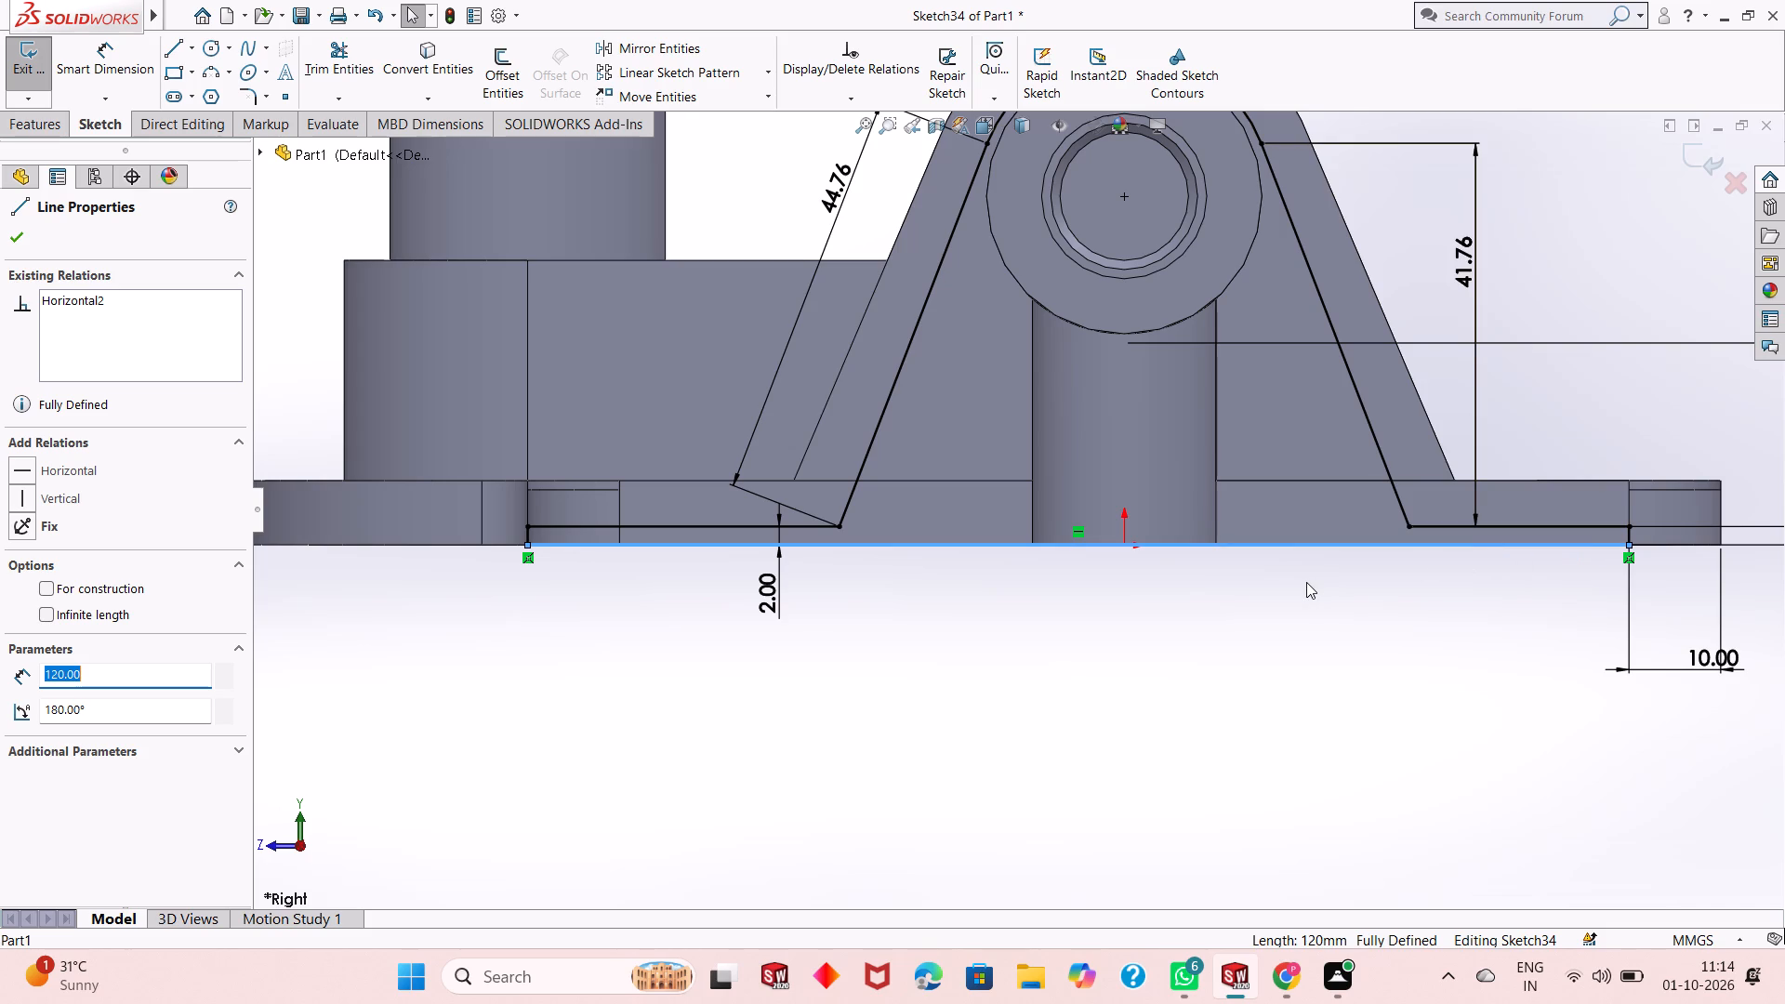
{"action": "key", "text": "Delete"}
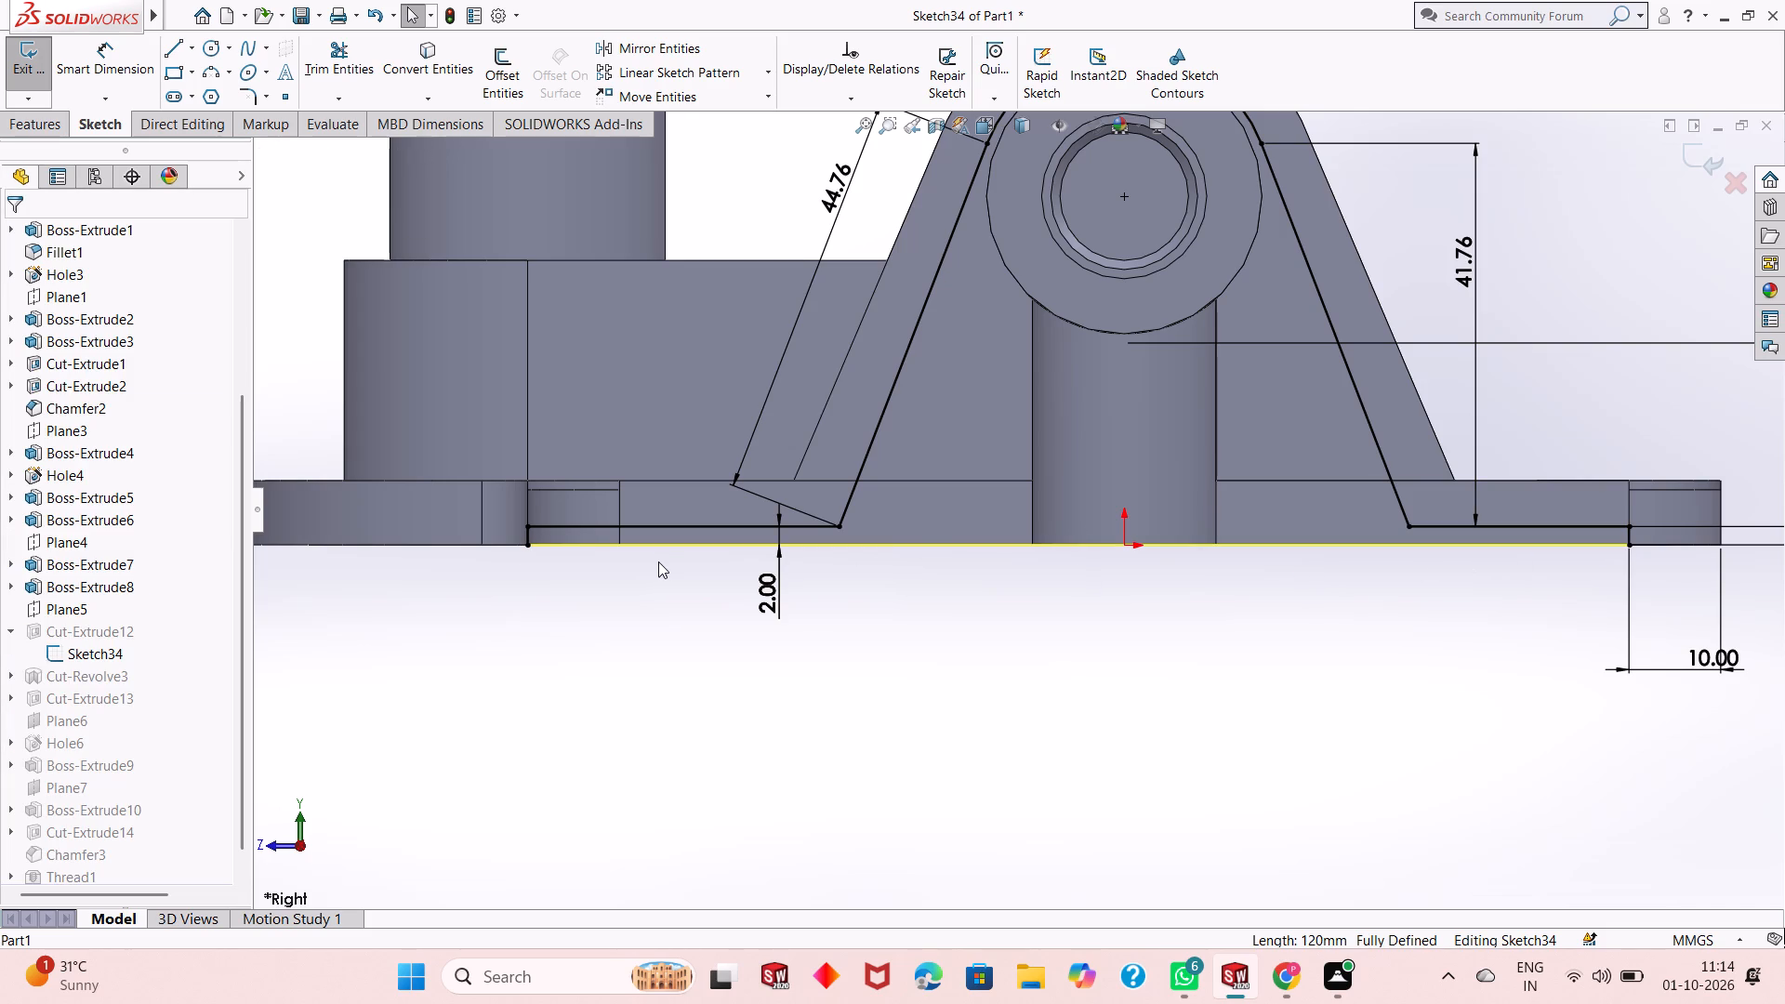
{"action": "key", "text": "Escape"}
{"action": "left_click", "coordinate": [945, 548]}
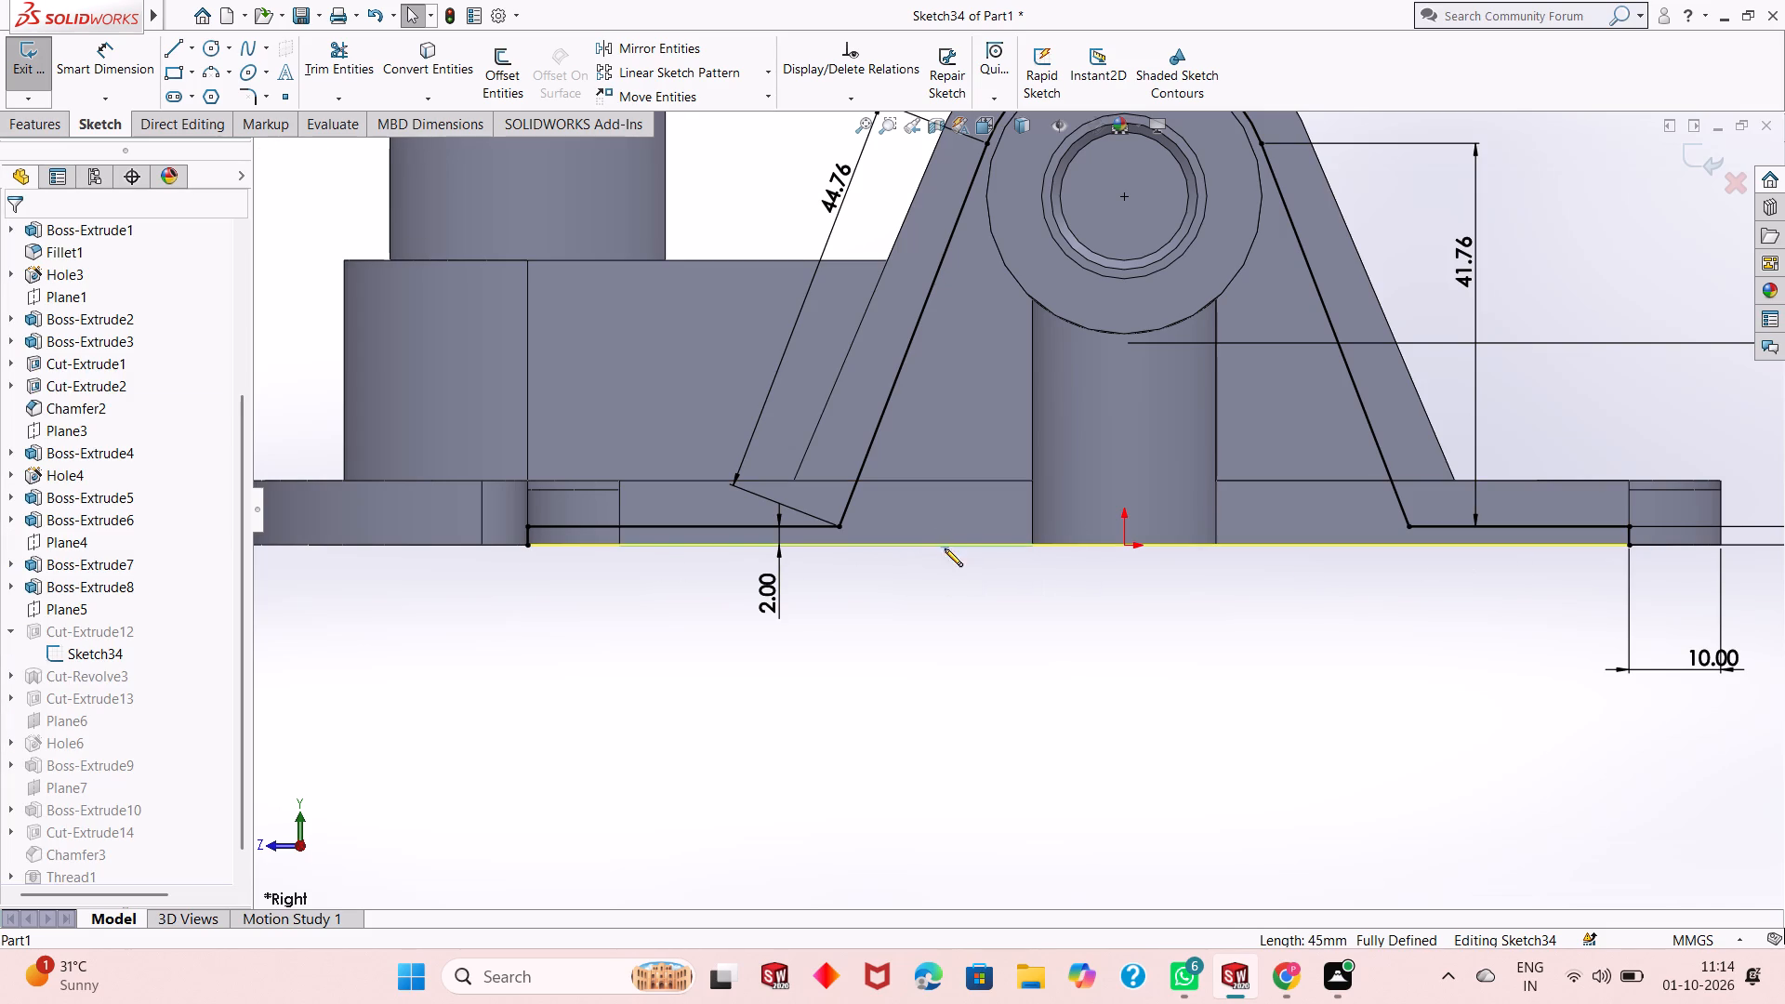
Delete the two short vertical lines at the outer ends of the cavity profile, down to the base plate's bottom edge.
{"action": "left_click", "coordinate": [529, 537]}
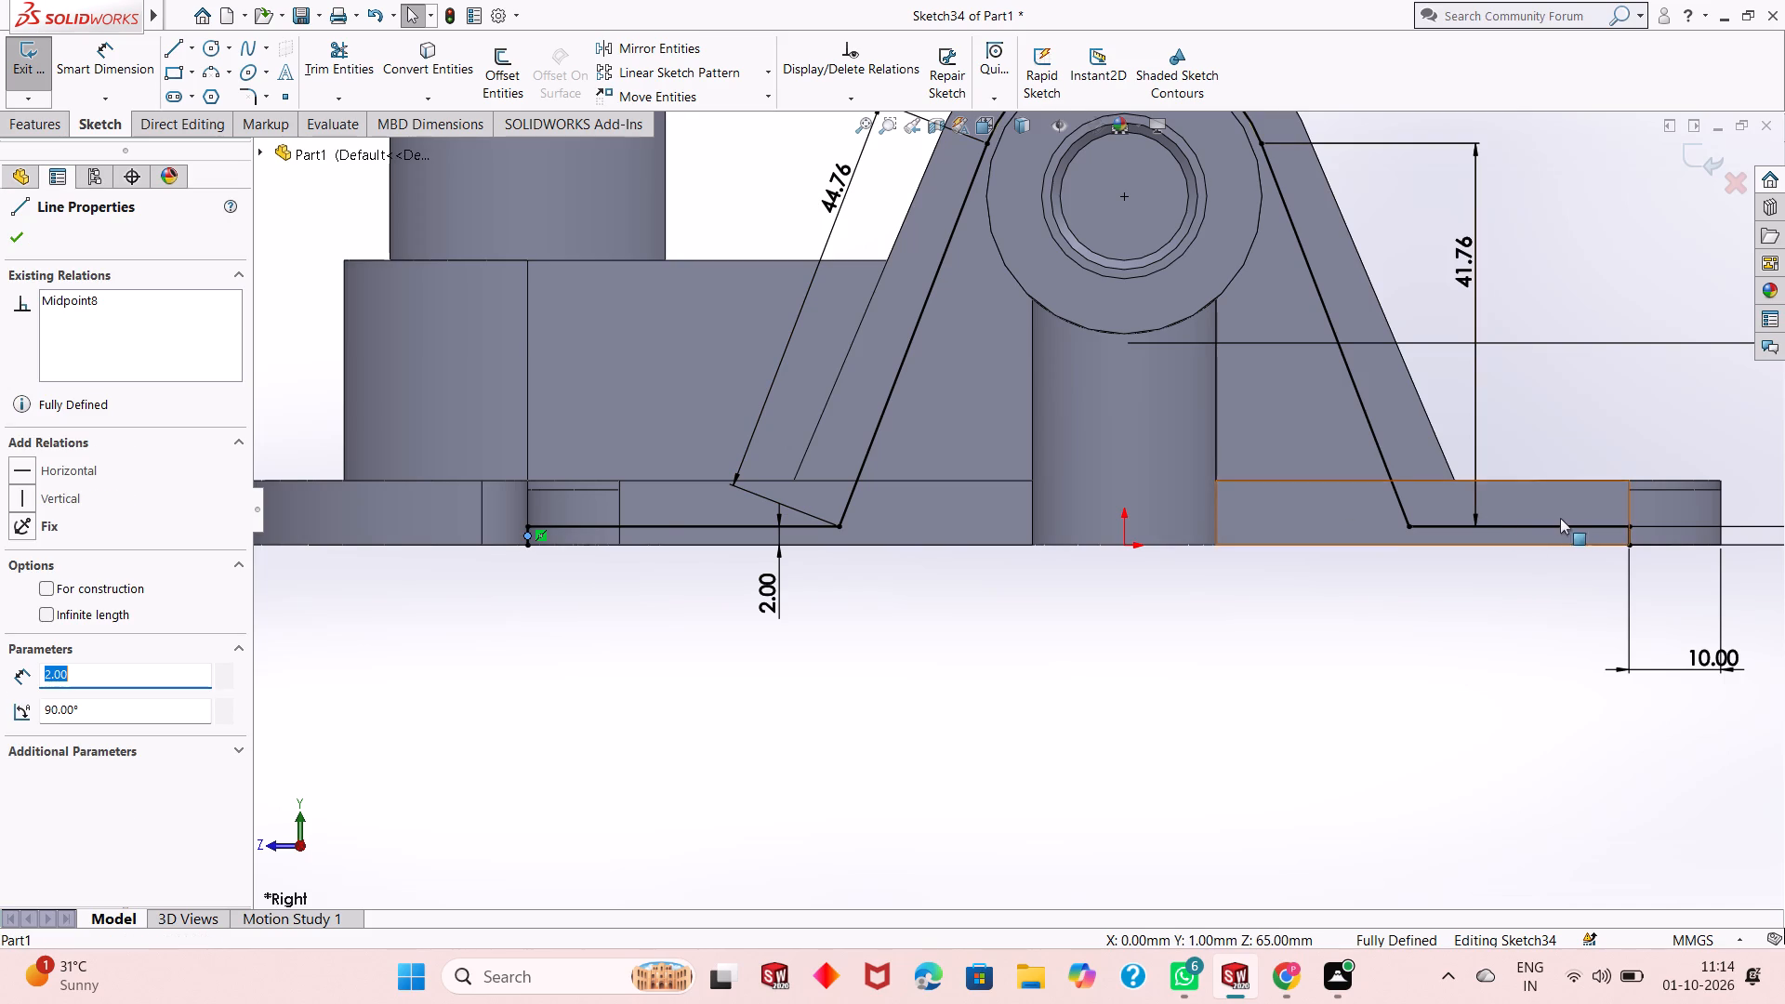
{"action": "key", "text": "Escape"}
{"action": "key", "text": "Escape"}
{"action": "scroll", "coordinate": [597, 539], "scroll_direction": "down", "scroll_amount": 5}
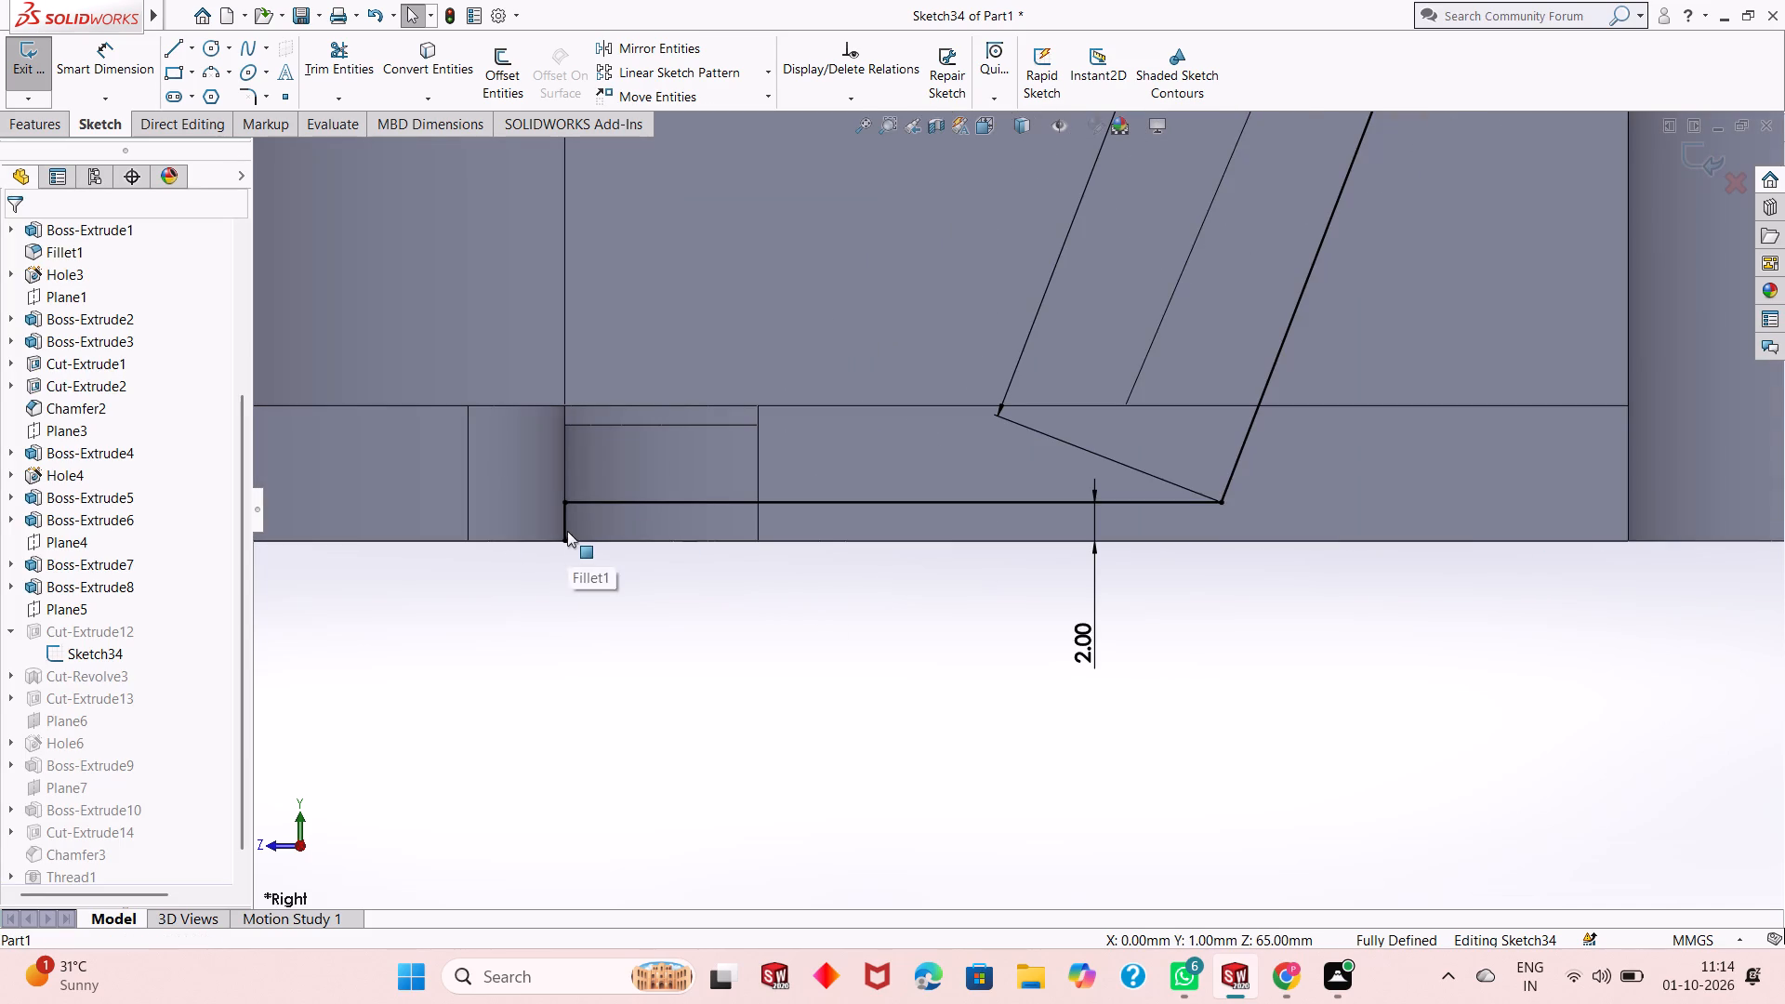
{"action": "left_click", "coordinate": [563, 530]}
{"action": "scroll", "coordinate": [596, 558], "scroll_direction": "up", "scroll_amount": 6}
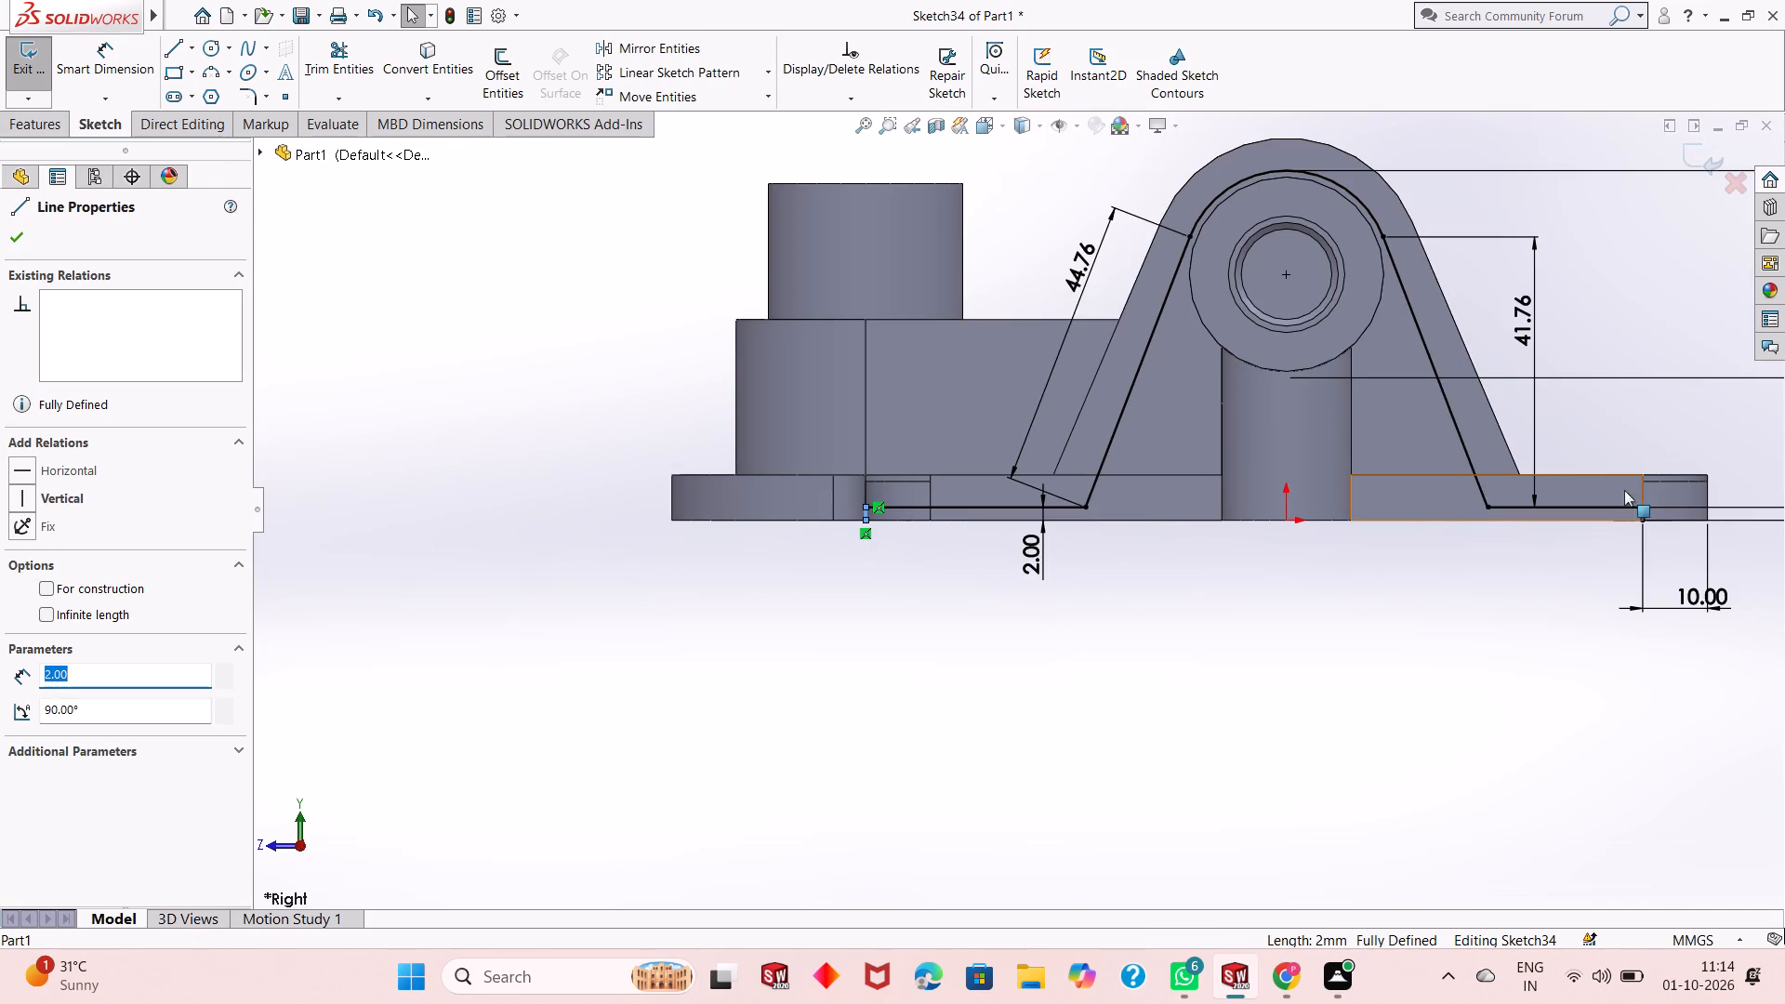
{"action": "scroll", "coordinate": [1627, 495], "scroll_direction": "down", "scroll_amount": 7}
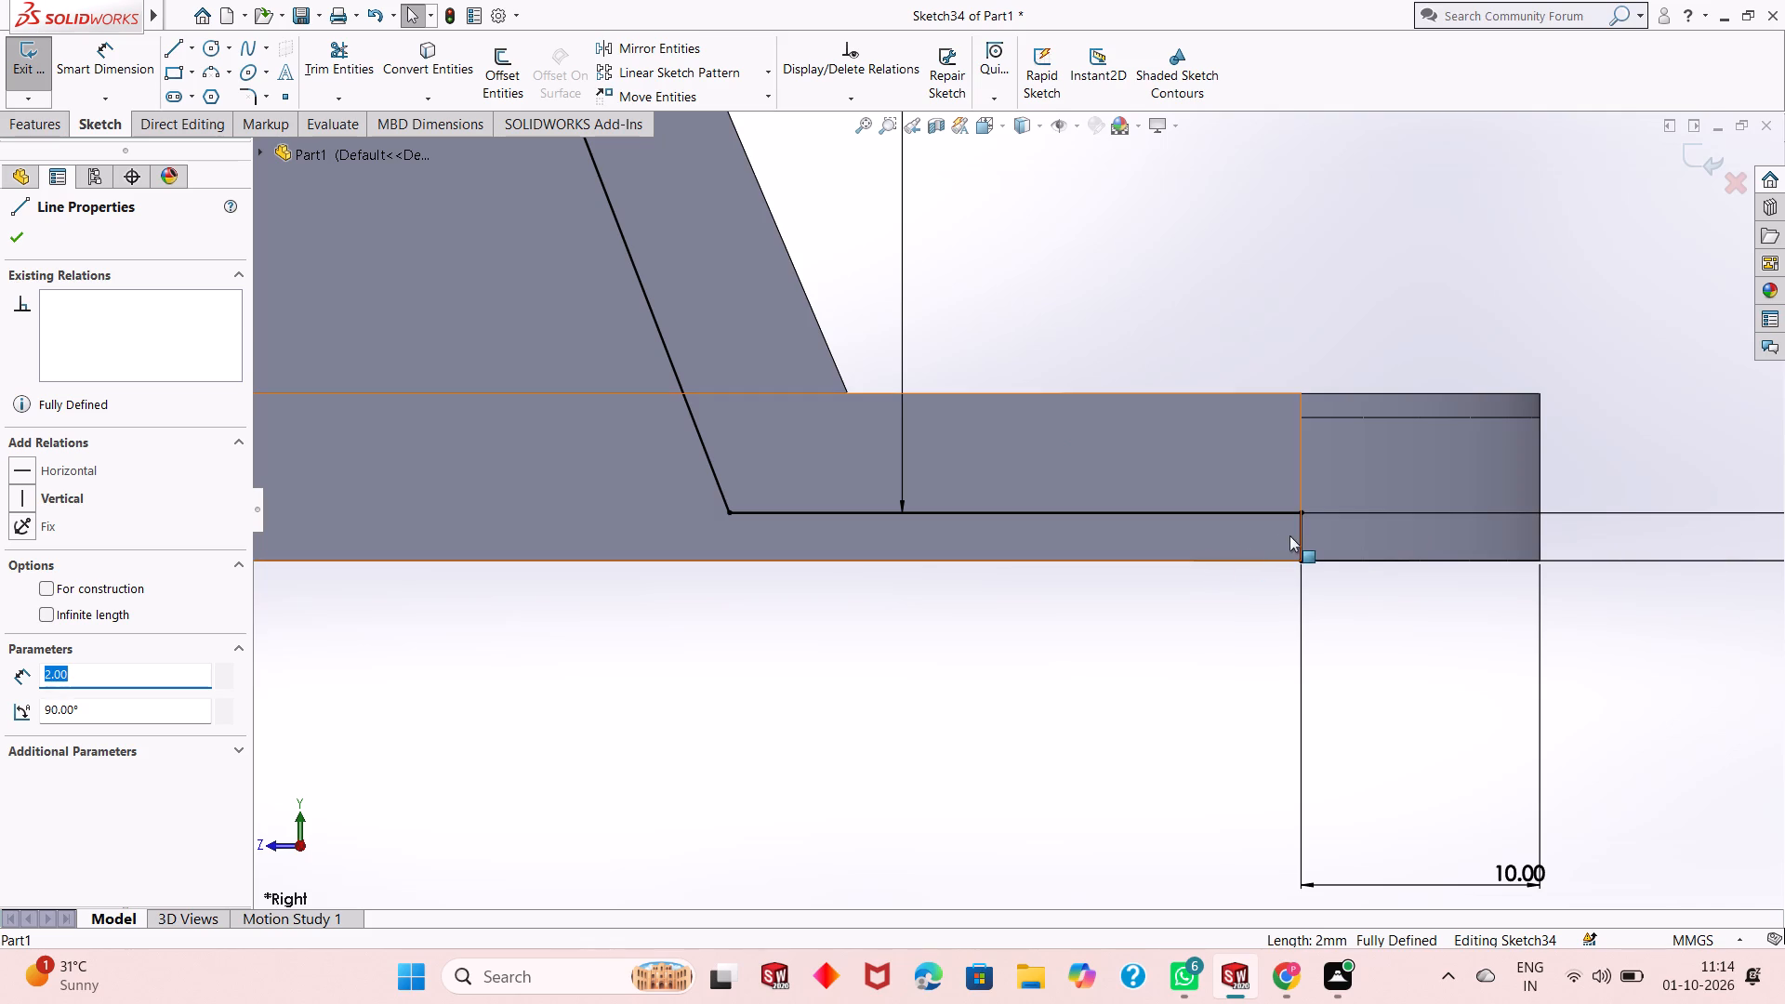
{"action": "left_click", "coordinate": [1296, 544], "text": "ctrl"}
{"action": "right_click", "coordinate": [1016, 638]}
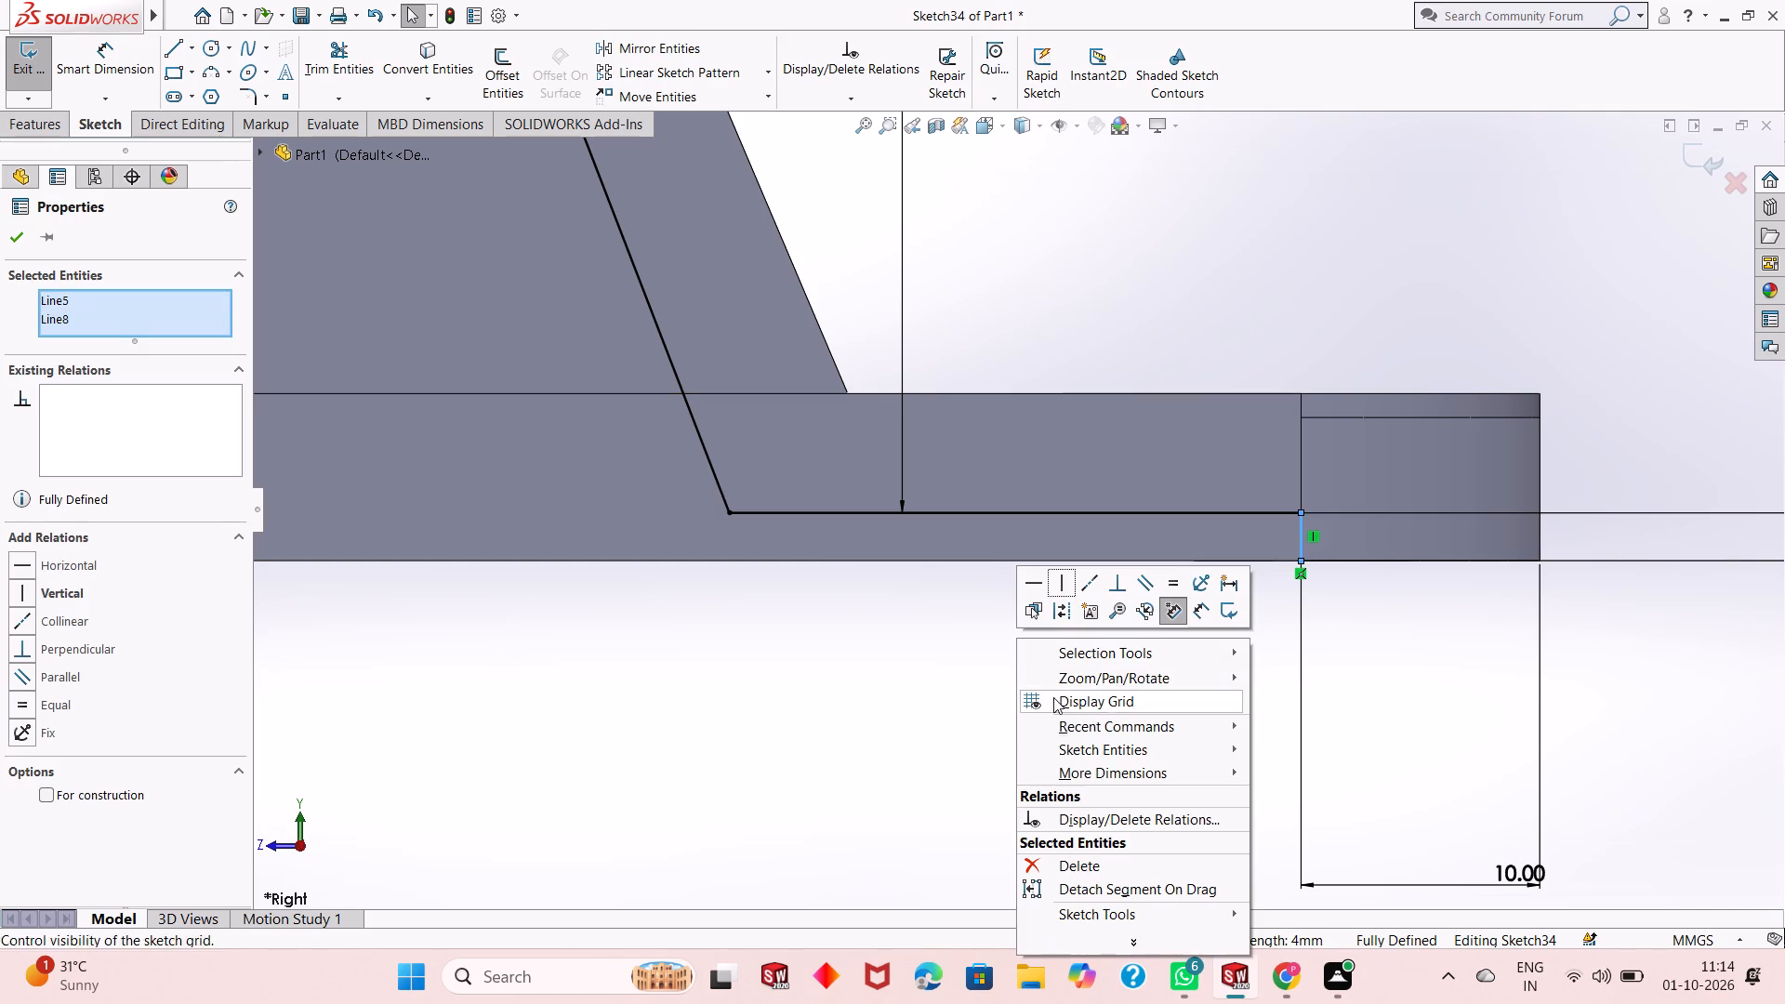
{"action": "left_click", "coordinate": [1085, 869]}
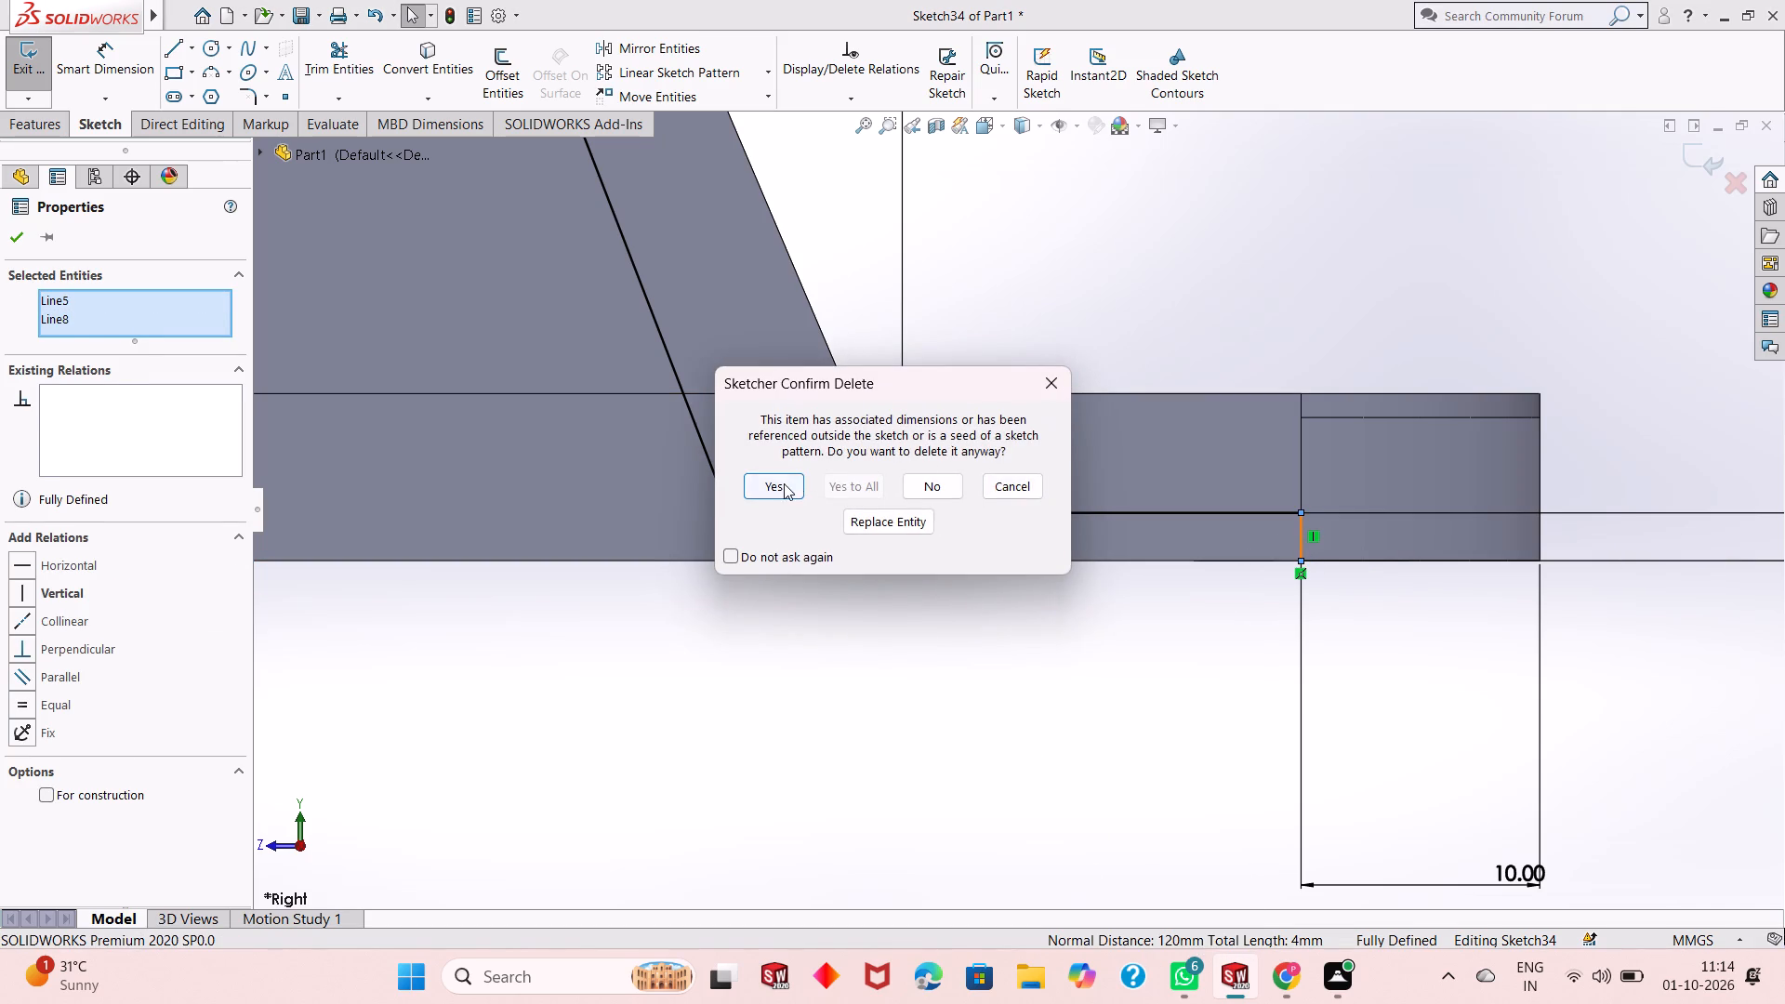
{"action": "left_click", "coordinate": [784, 484]}
Draw a 1.5 mm vertical line upward from the outer end of the recess line beneath the taller boss.
{"action": "scroll", "coordinate": [1123, 682], "scroll_direction": "up", "scroll_amount": 9}
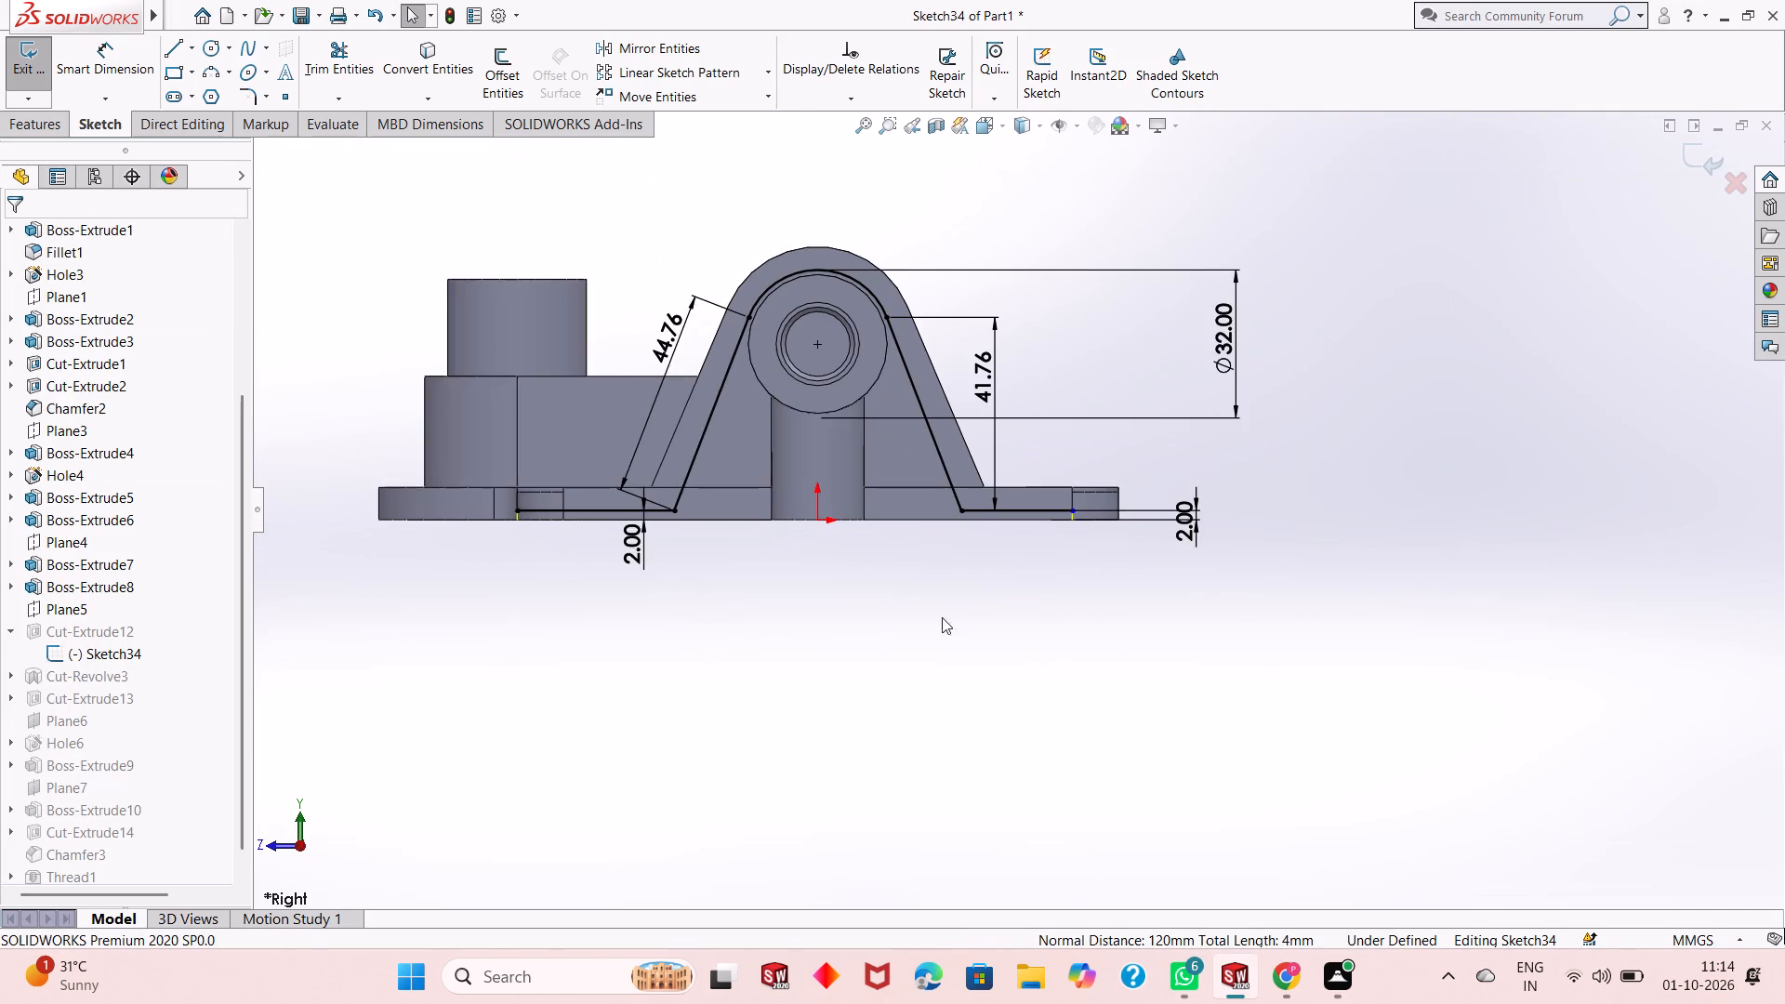
{"action": "scroll", "coordinate": [669, 498], "scroll_direction": "down", "scroll_amount": 3}
{"action": "scroll", "coordinate": [907, 471], "scroll_direction": "down", "scroll_amount": 1}
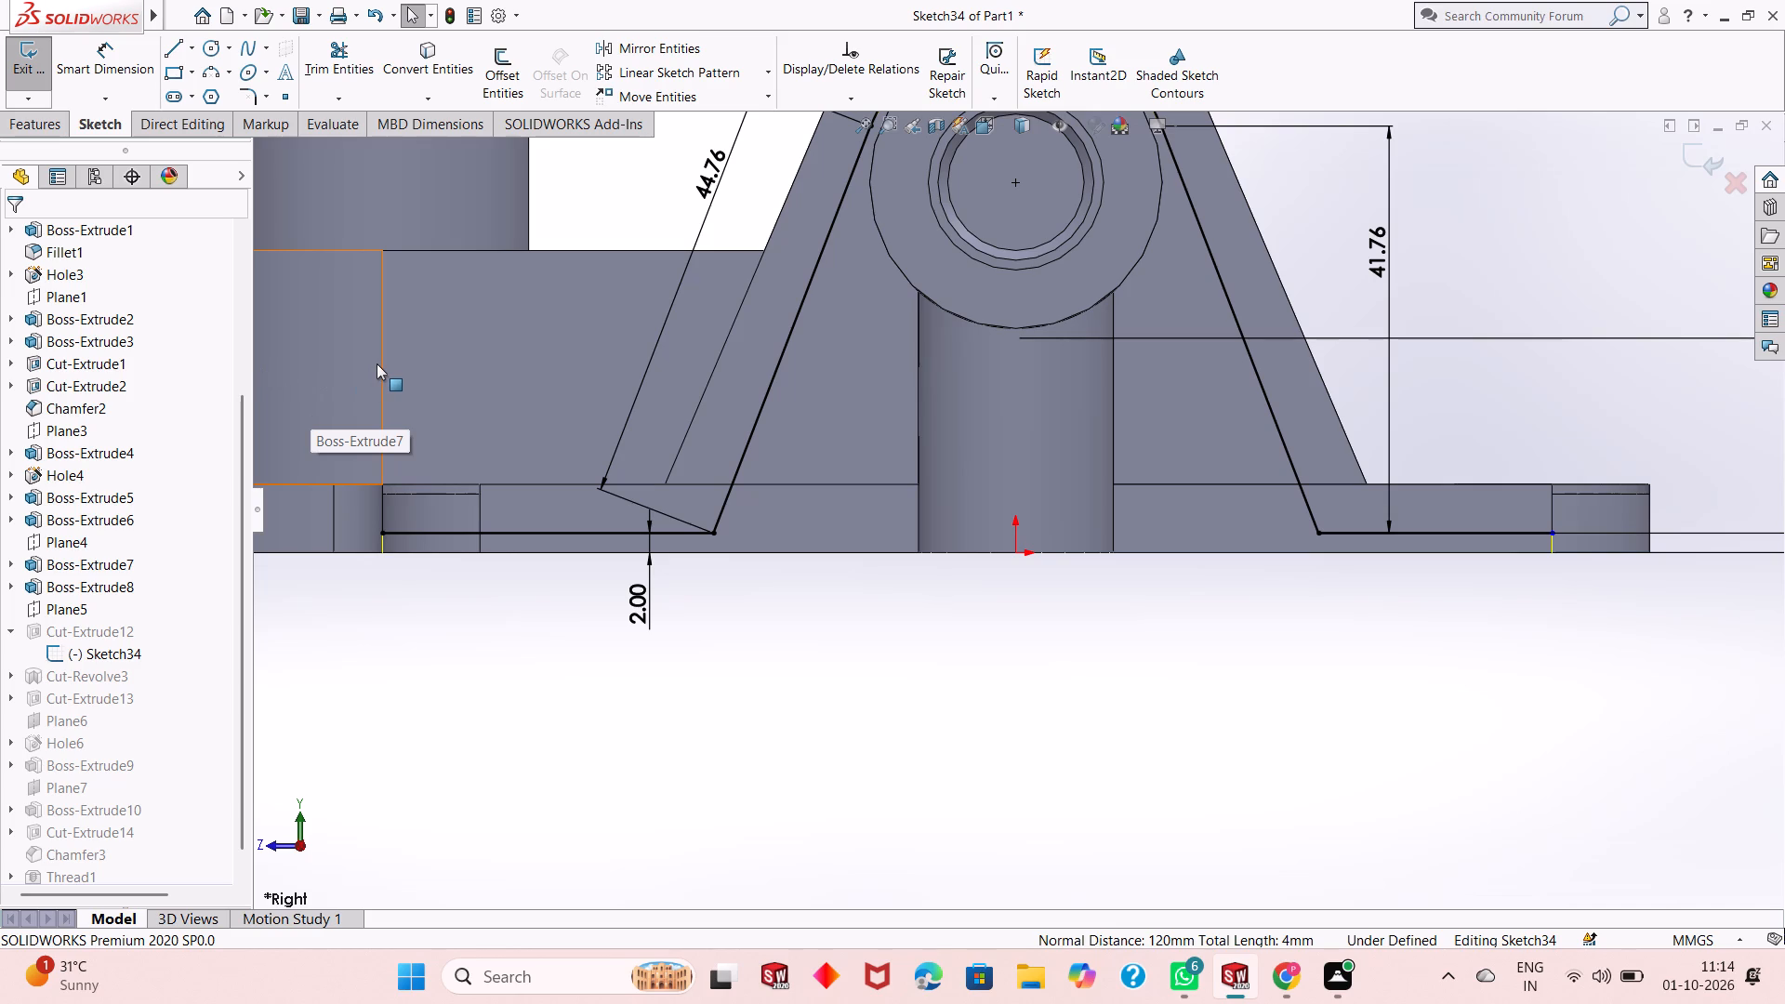
{"action": "left_click", "coordinate": [168, 47]}
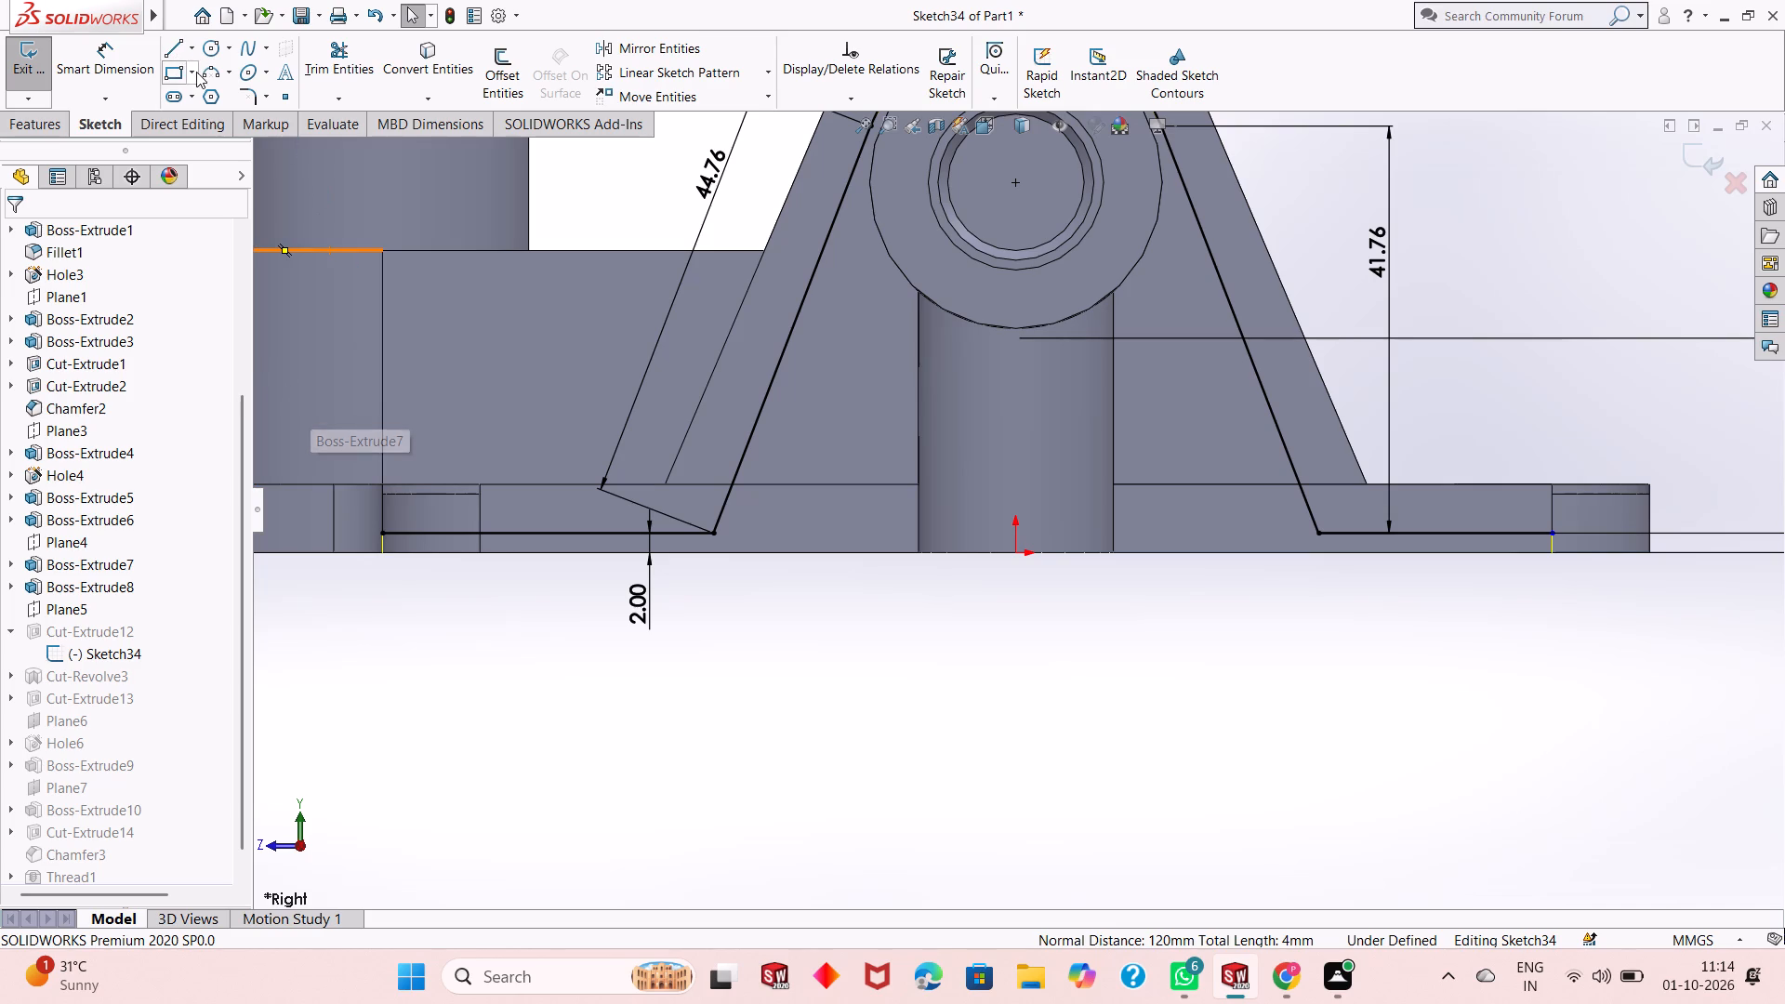
{"action": "left_click", "coordinate": [177, 47]}
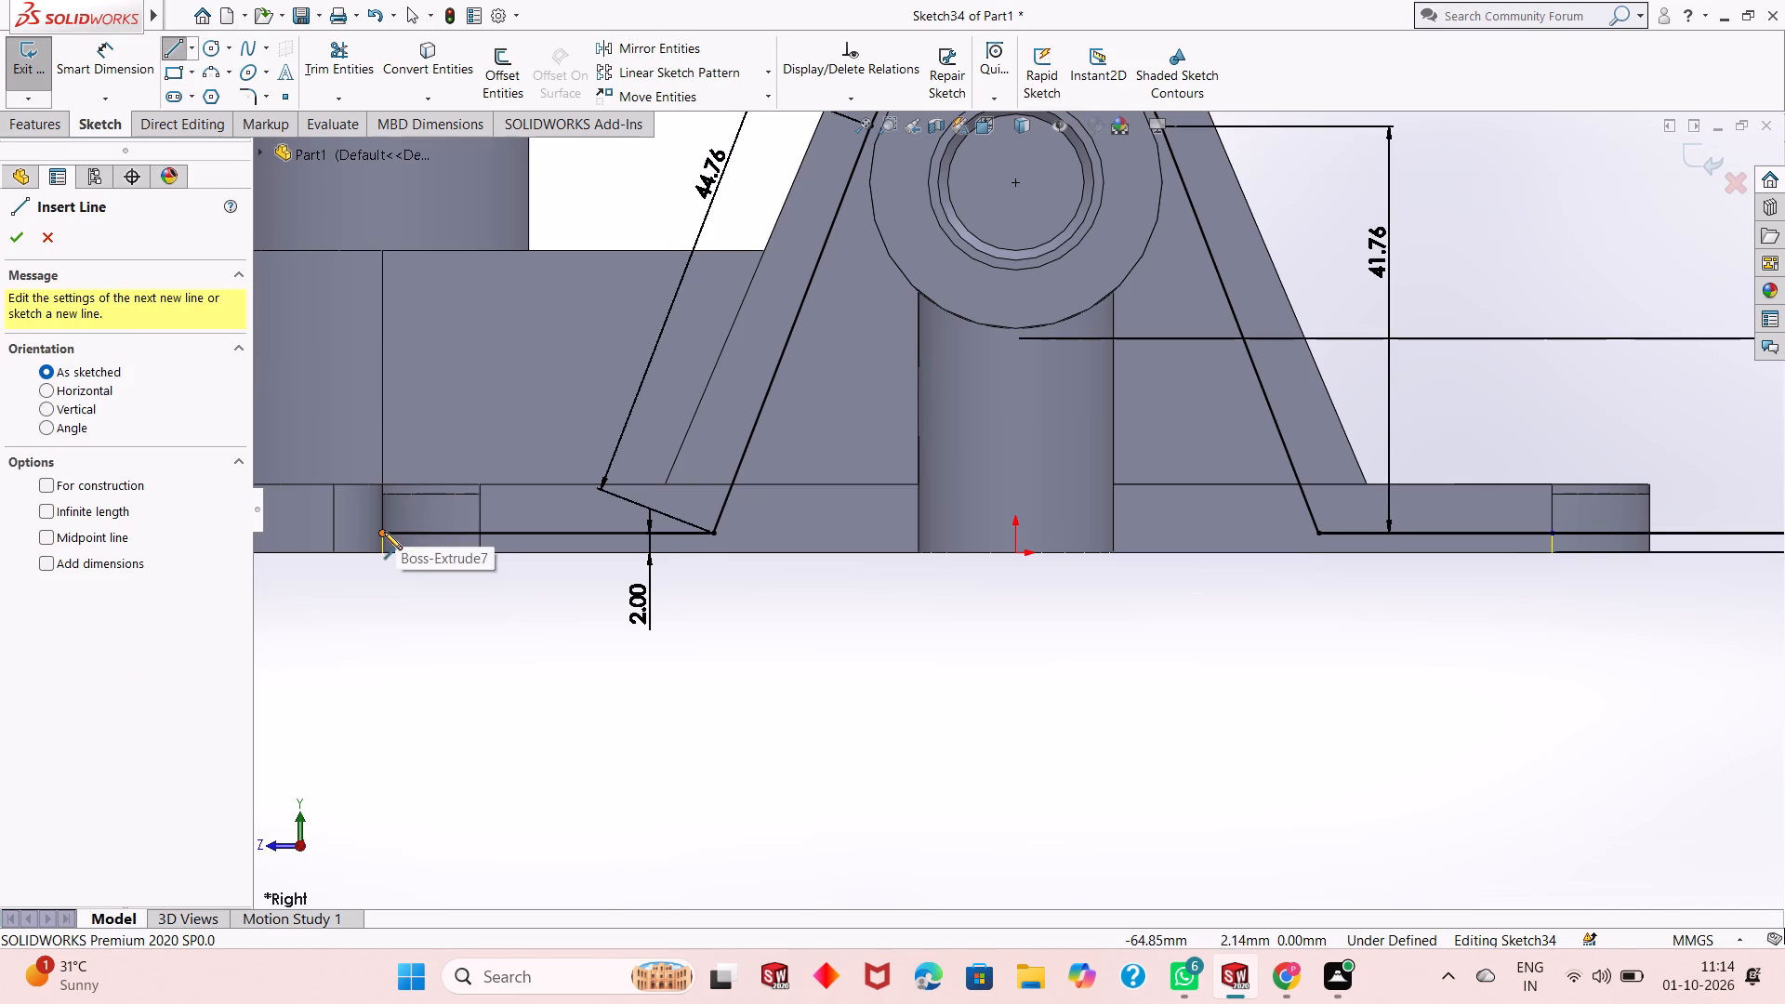
{"action": "left_click", "coordinate": [384, 534]}
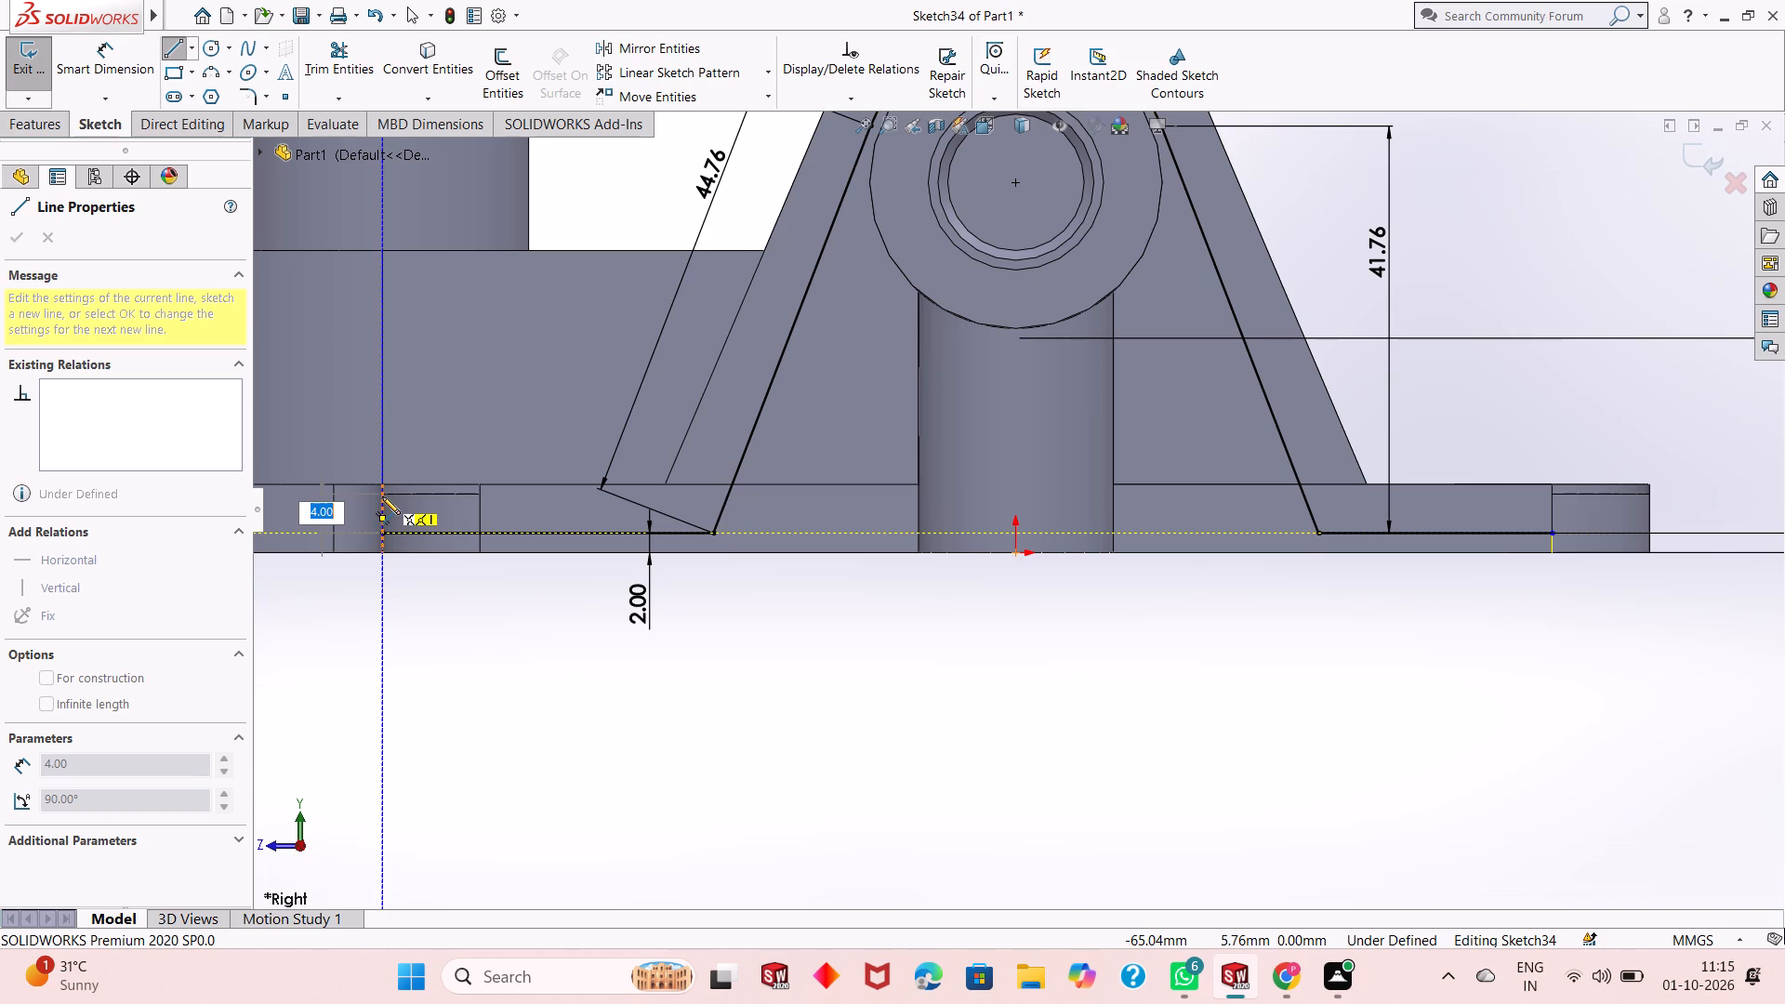
{"action": "key", "text": "2"}
{"action": "key", "text": "Return"}
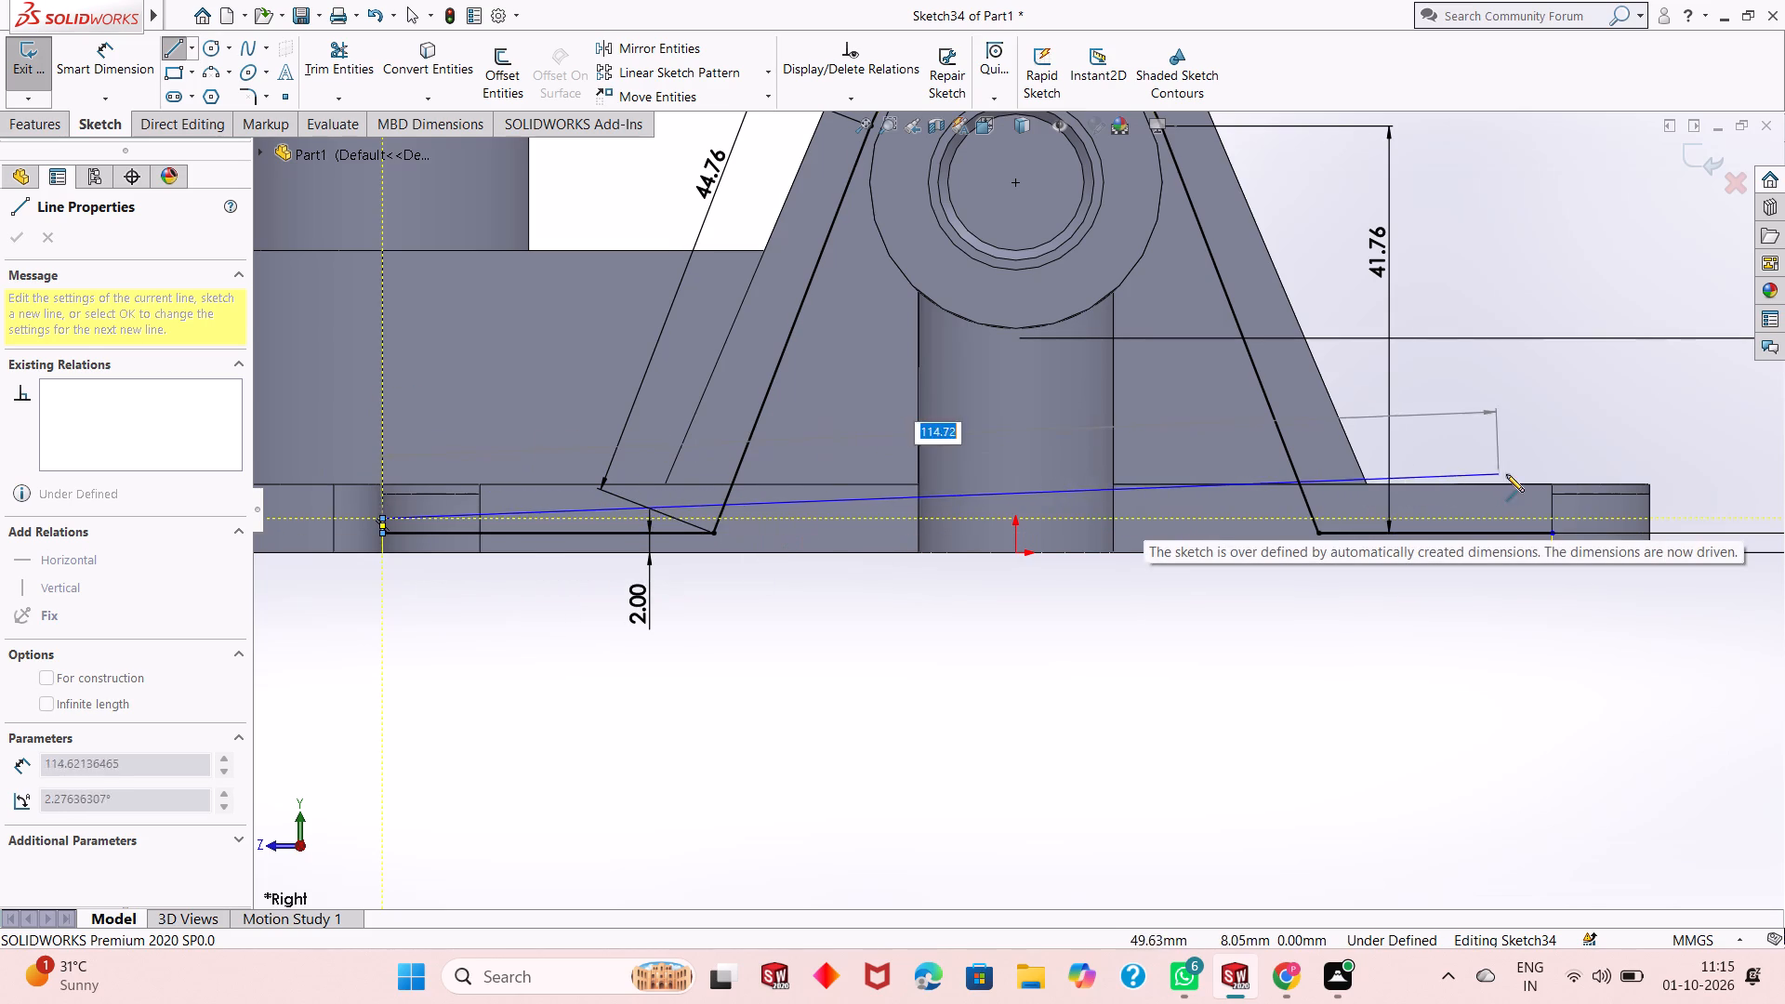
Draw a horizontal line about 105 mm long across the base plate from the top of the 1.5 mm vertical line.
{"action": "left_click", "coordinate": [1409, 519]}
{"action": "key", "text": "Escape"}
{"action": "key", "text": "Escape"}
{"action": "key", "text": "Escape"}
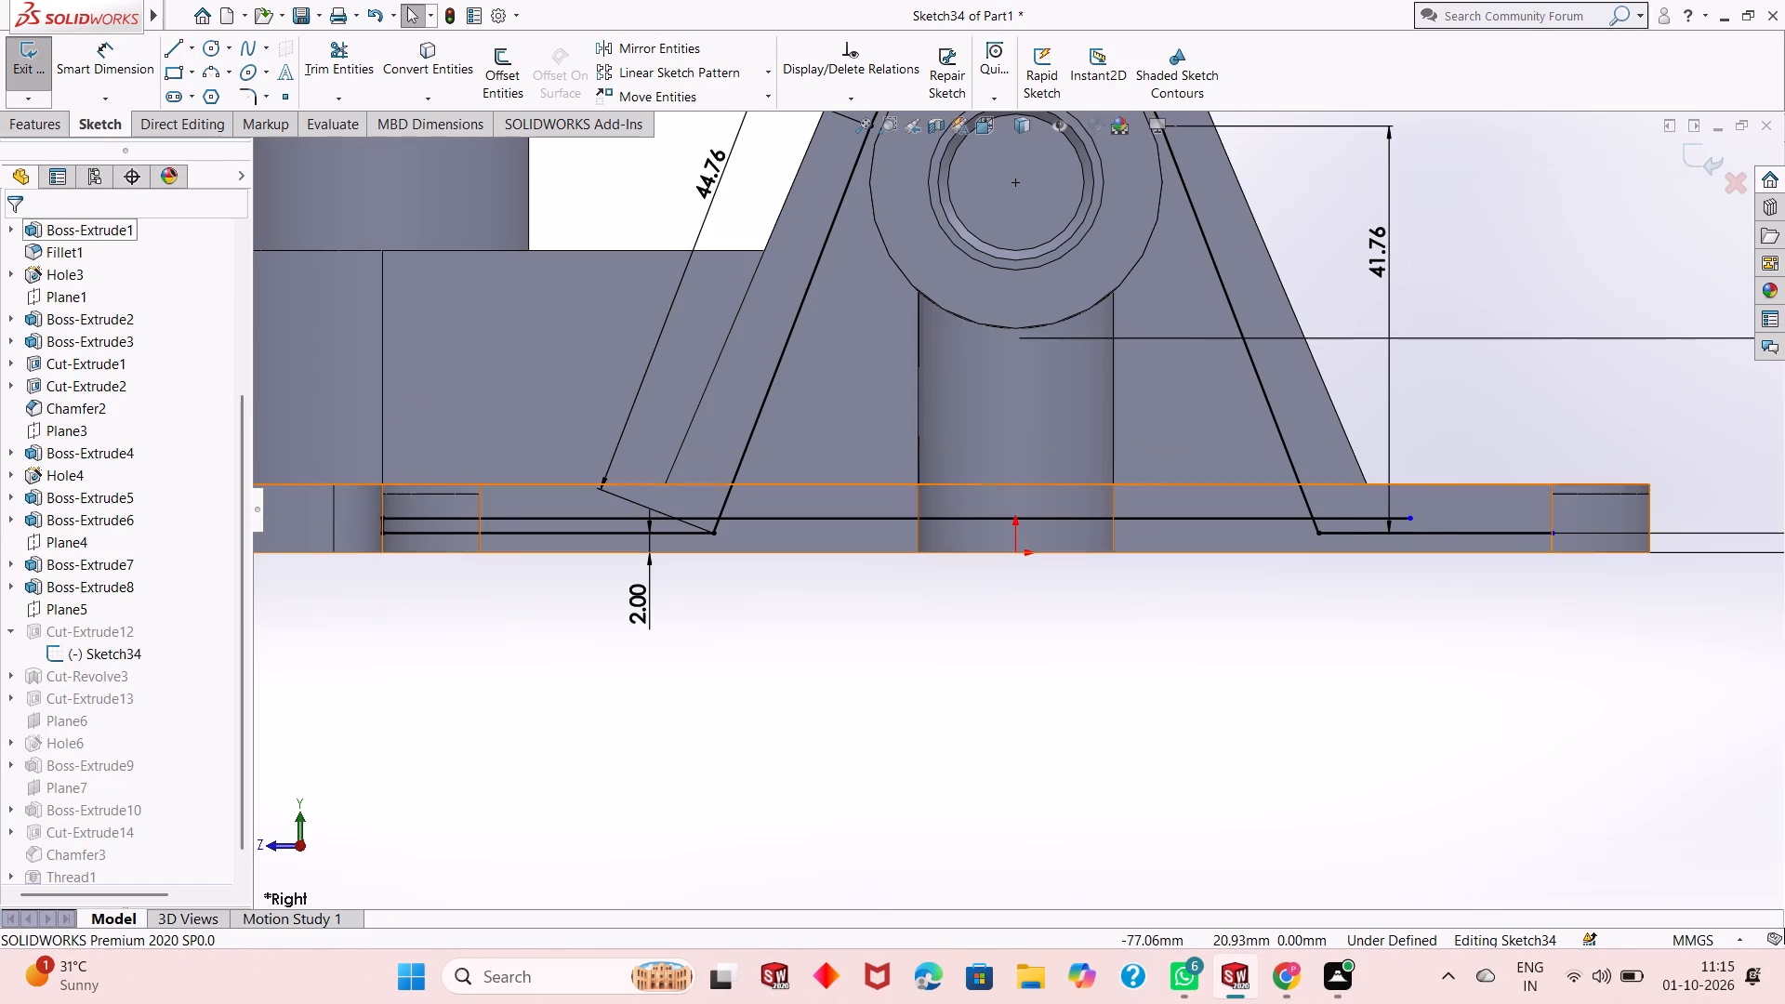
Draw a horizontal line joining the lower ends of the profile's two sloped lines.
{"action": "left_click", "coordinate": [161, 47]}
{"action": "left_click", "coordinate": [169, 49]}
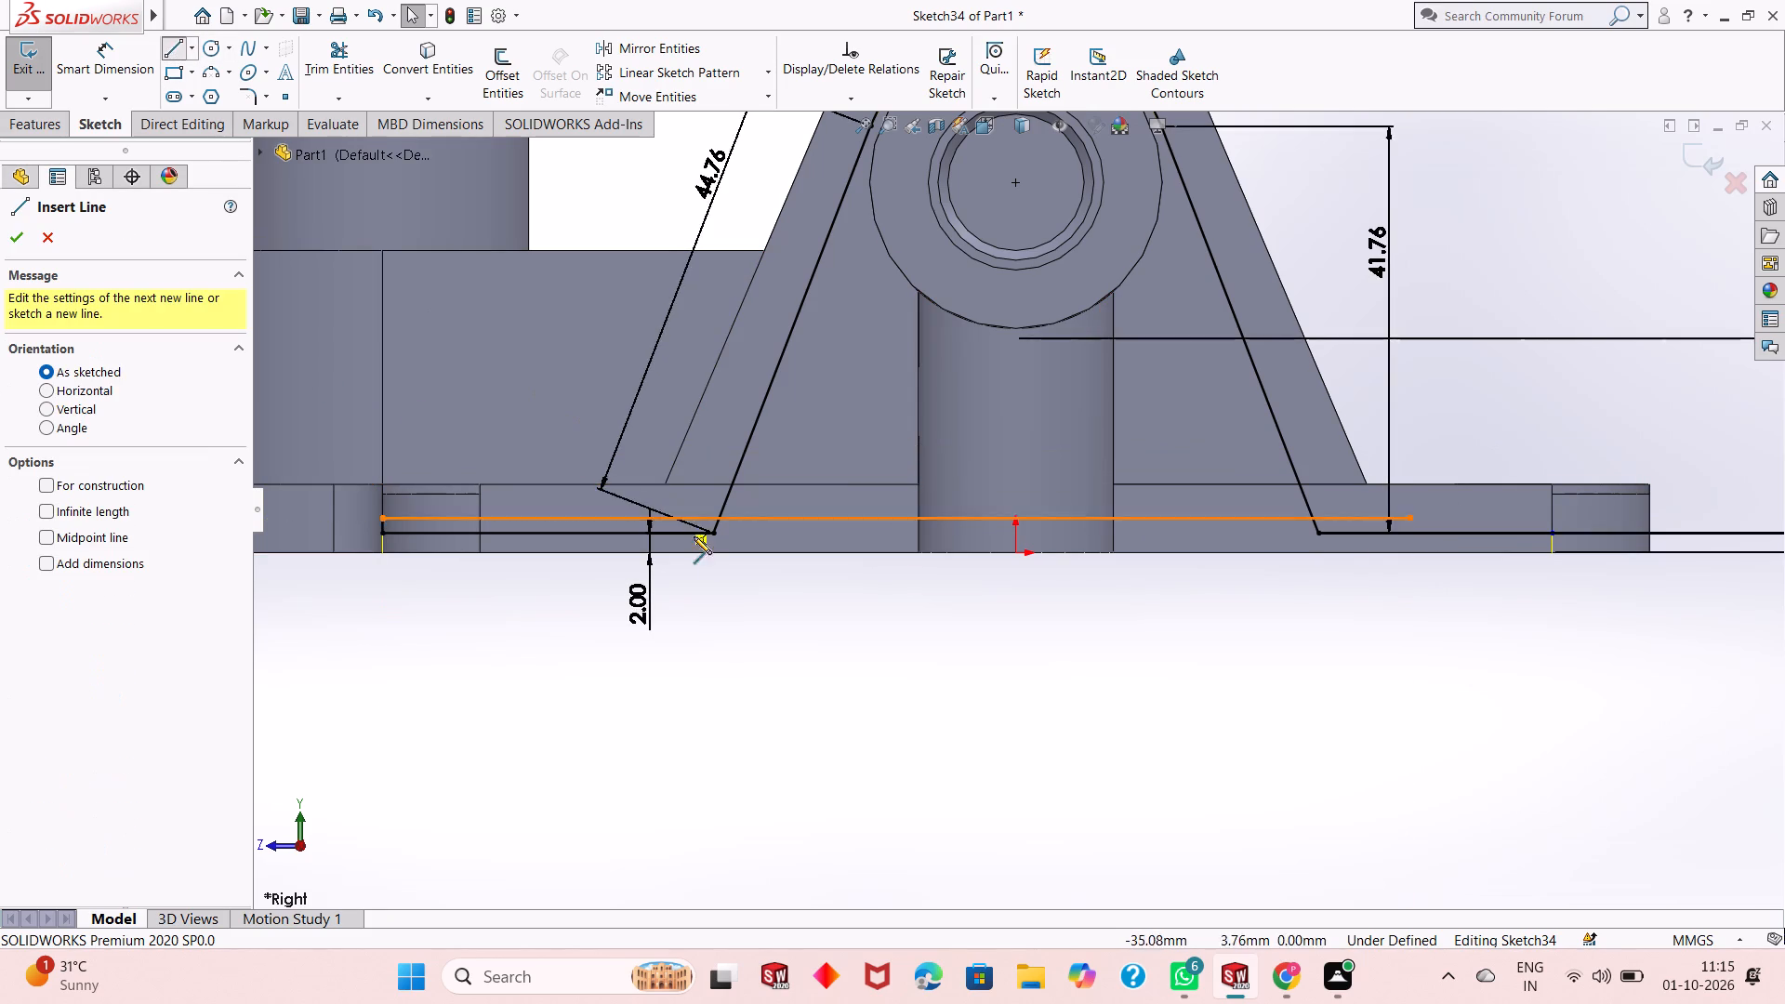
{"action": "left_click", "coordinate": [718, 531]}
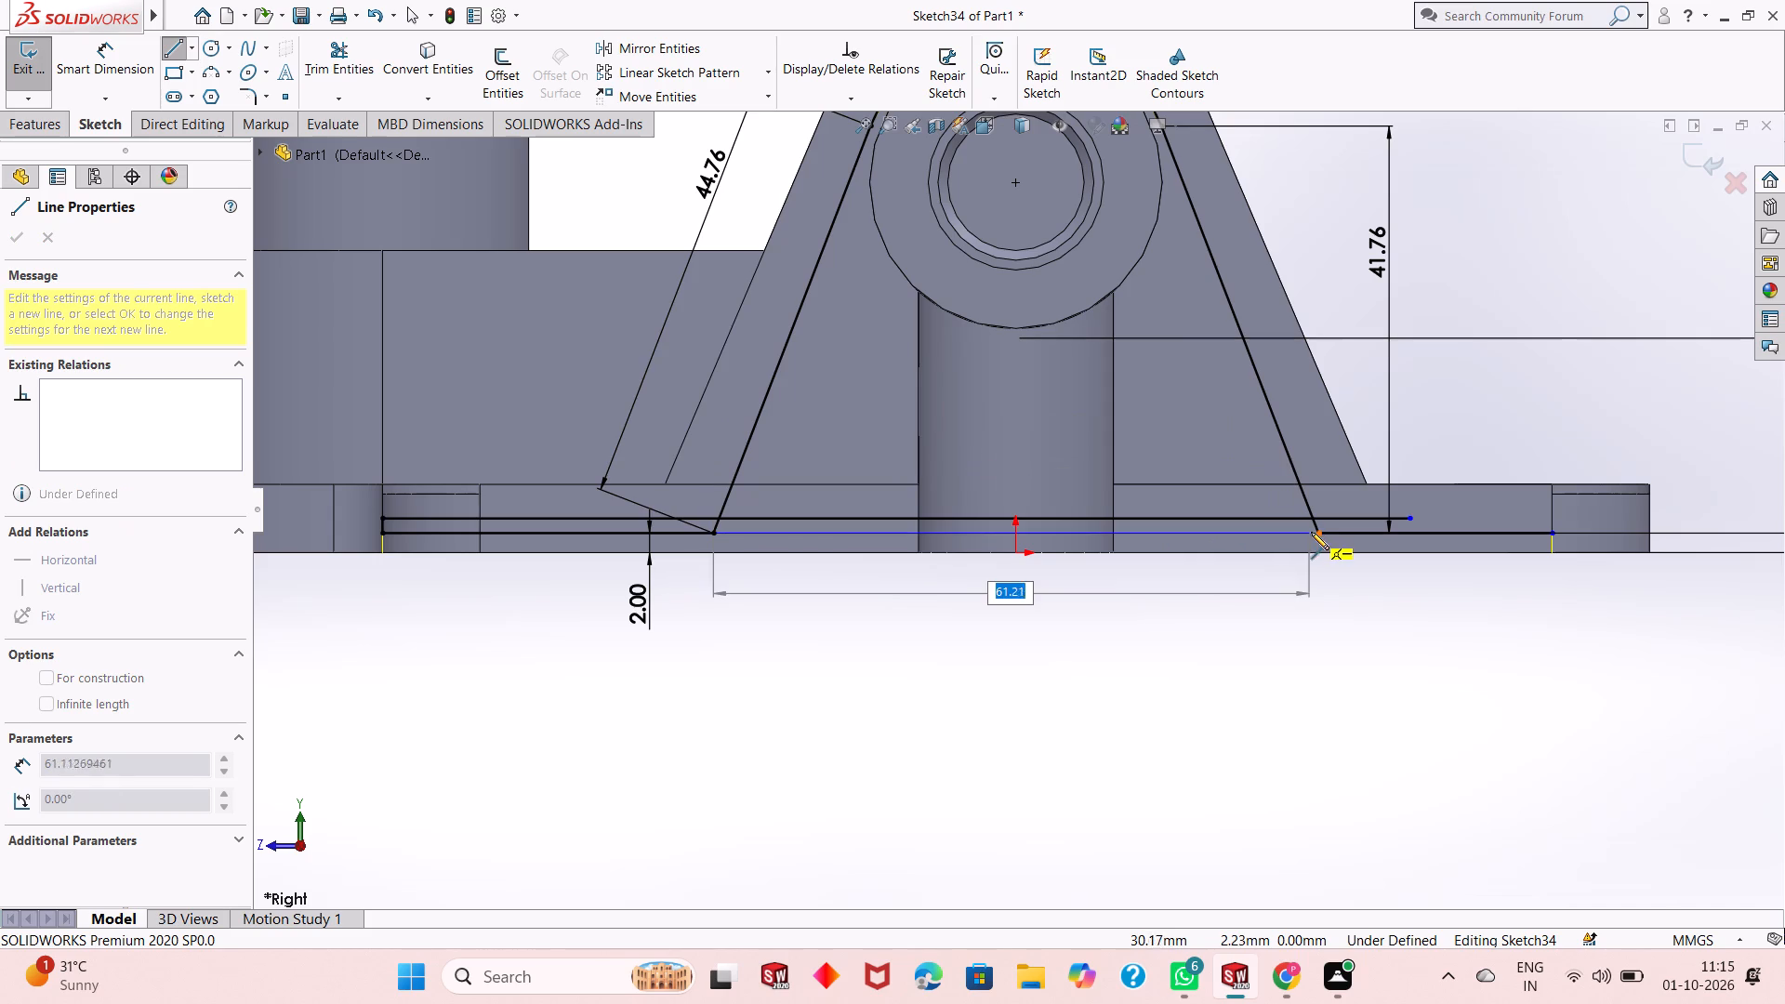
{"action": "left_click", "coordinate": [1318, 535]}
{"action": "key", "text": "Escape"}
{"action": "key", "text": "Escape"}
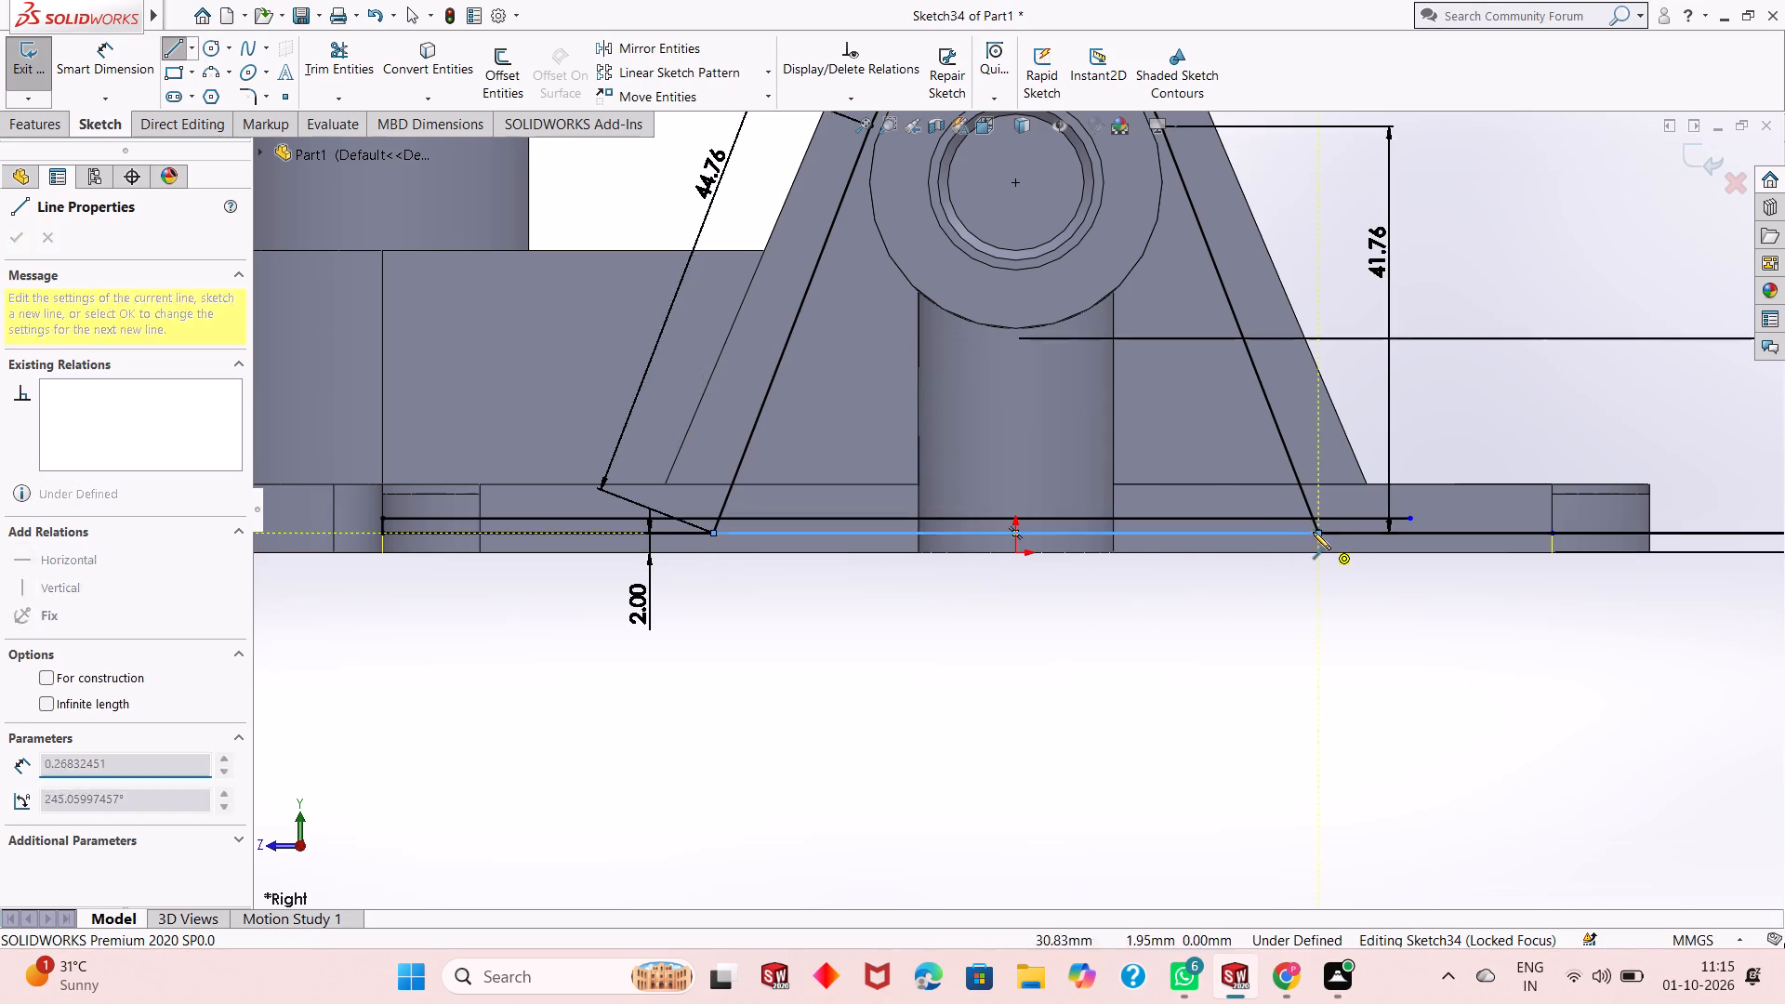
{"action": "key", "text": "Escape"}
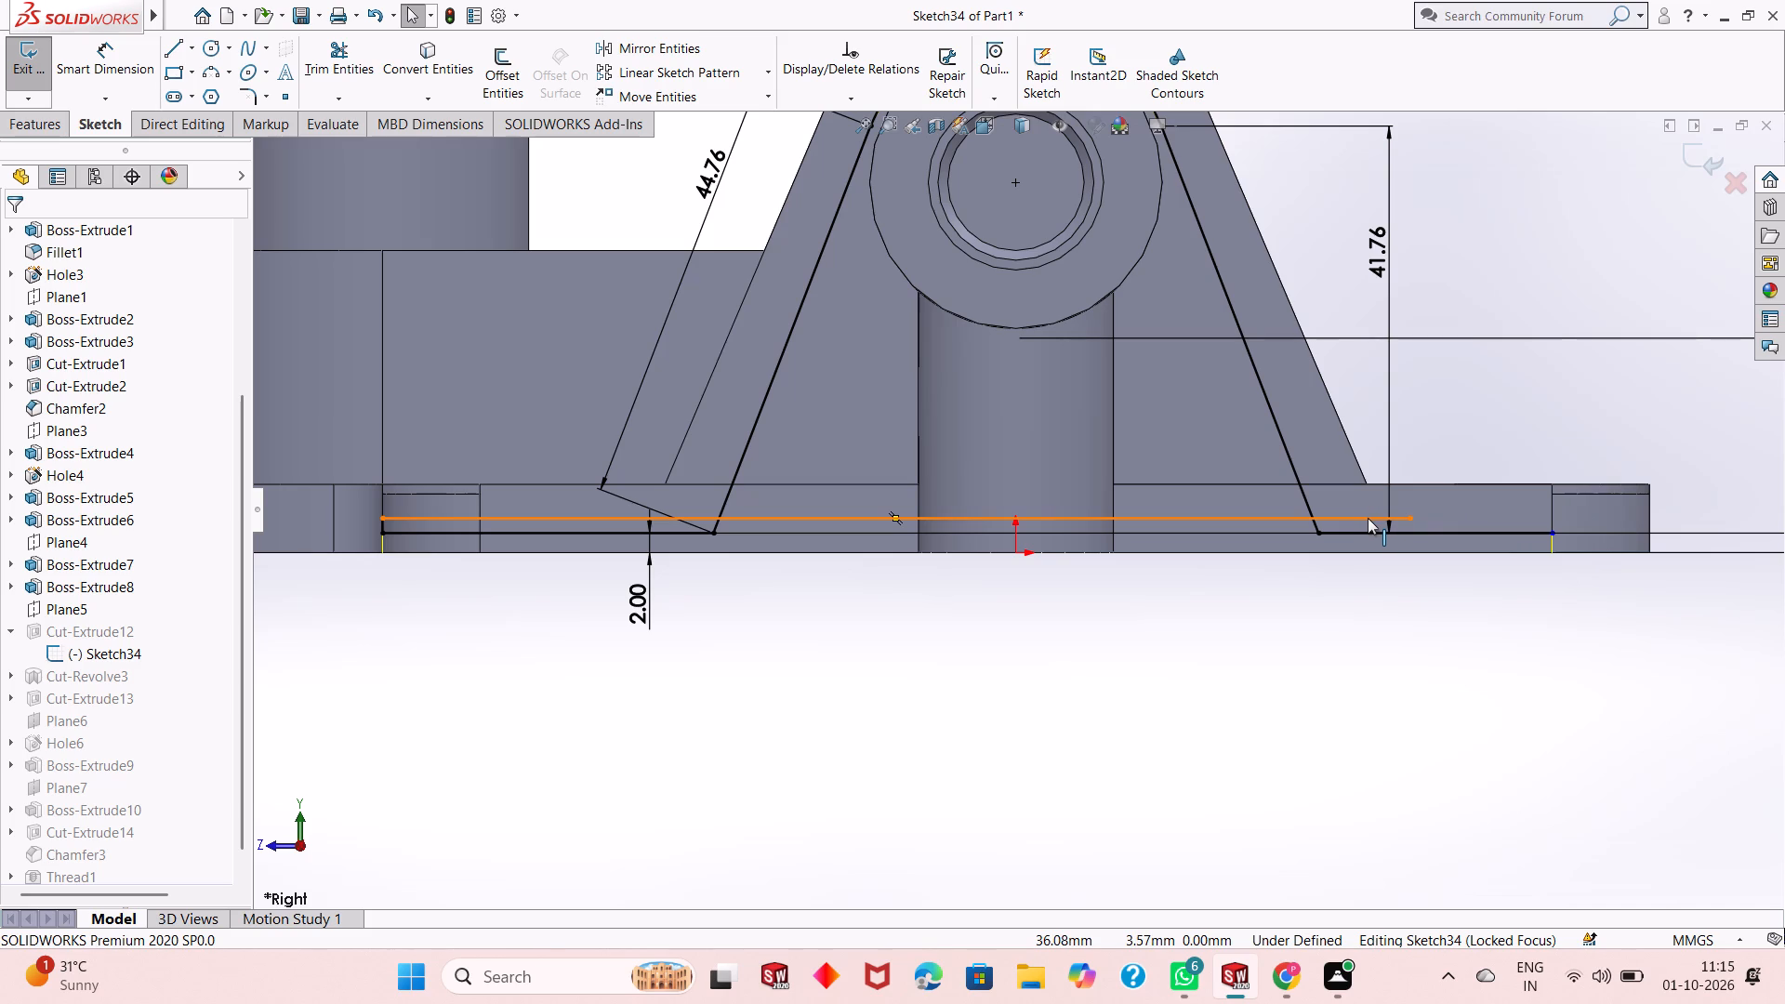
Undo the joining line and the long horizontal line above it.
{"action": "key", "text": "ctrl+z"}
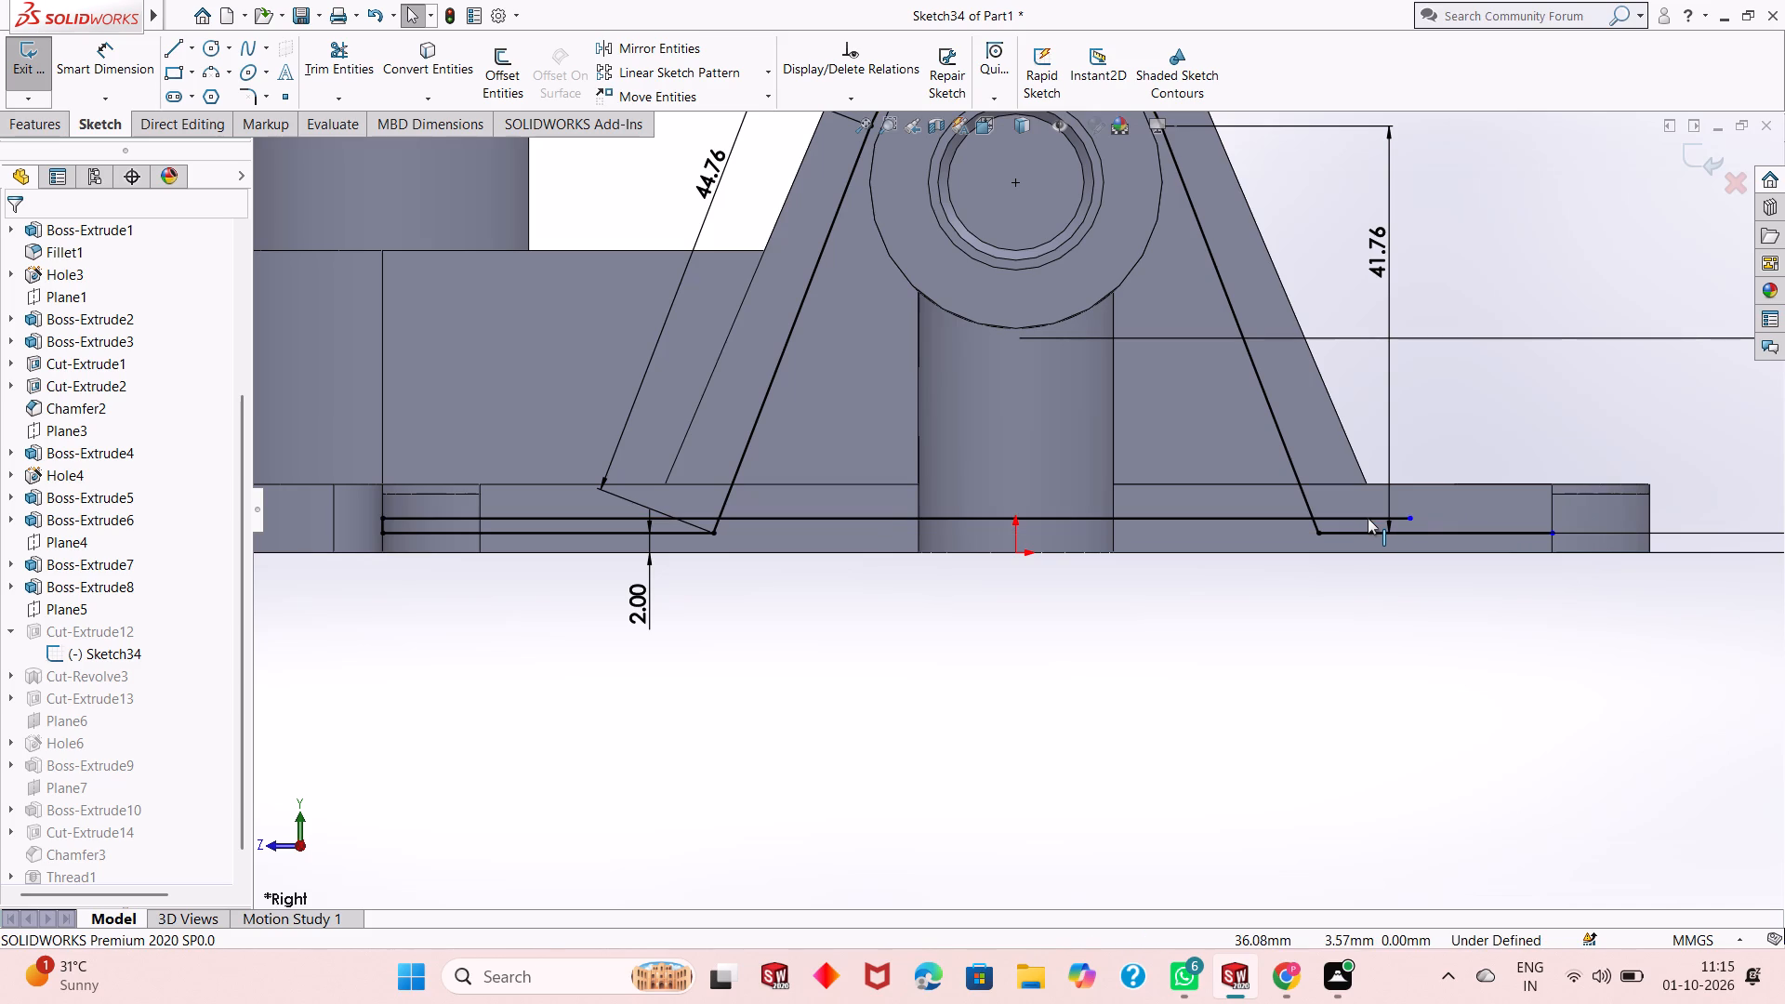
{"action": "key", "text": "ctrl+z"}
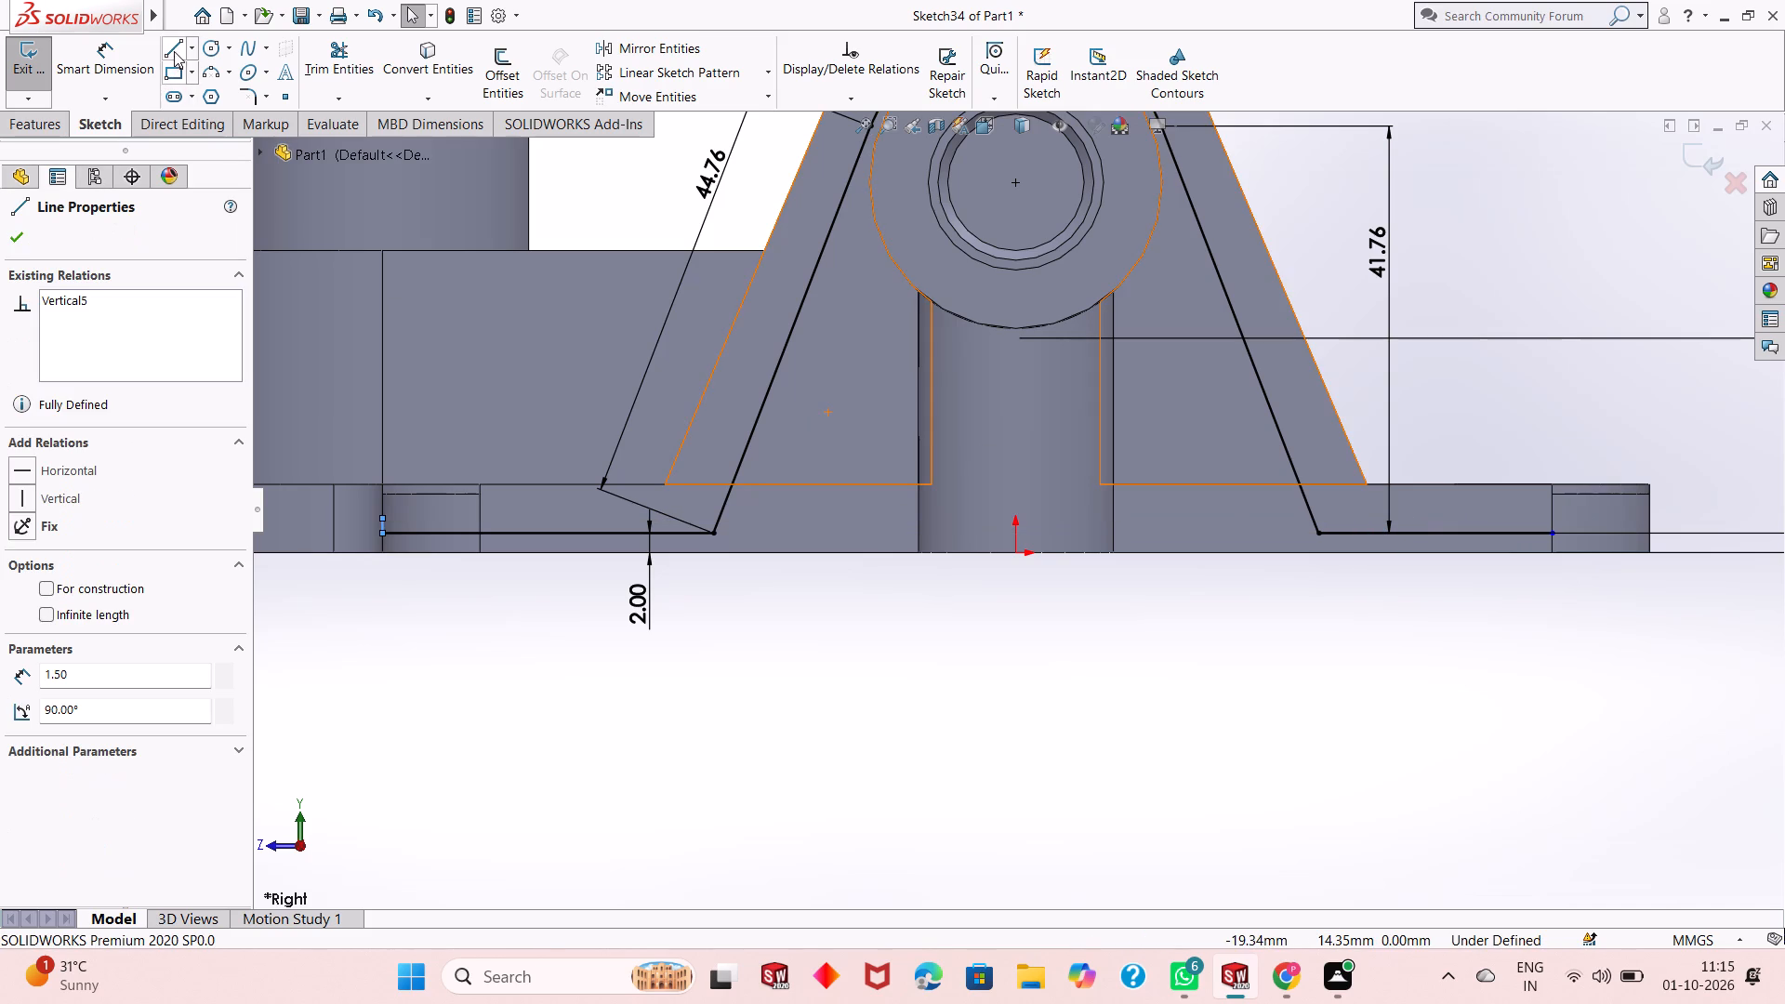
Draw a 120 mm horizontal line from the 1.5 mm line's top, and close it down 1.5 mm to the opposite recess end.
{"action": "left_click", "coordinate": [174, 51]}
{"action": "key", "text": "Escape"}
{"action": "key", "text": "grave"}
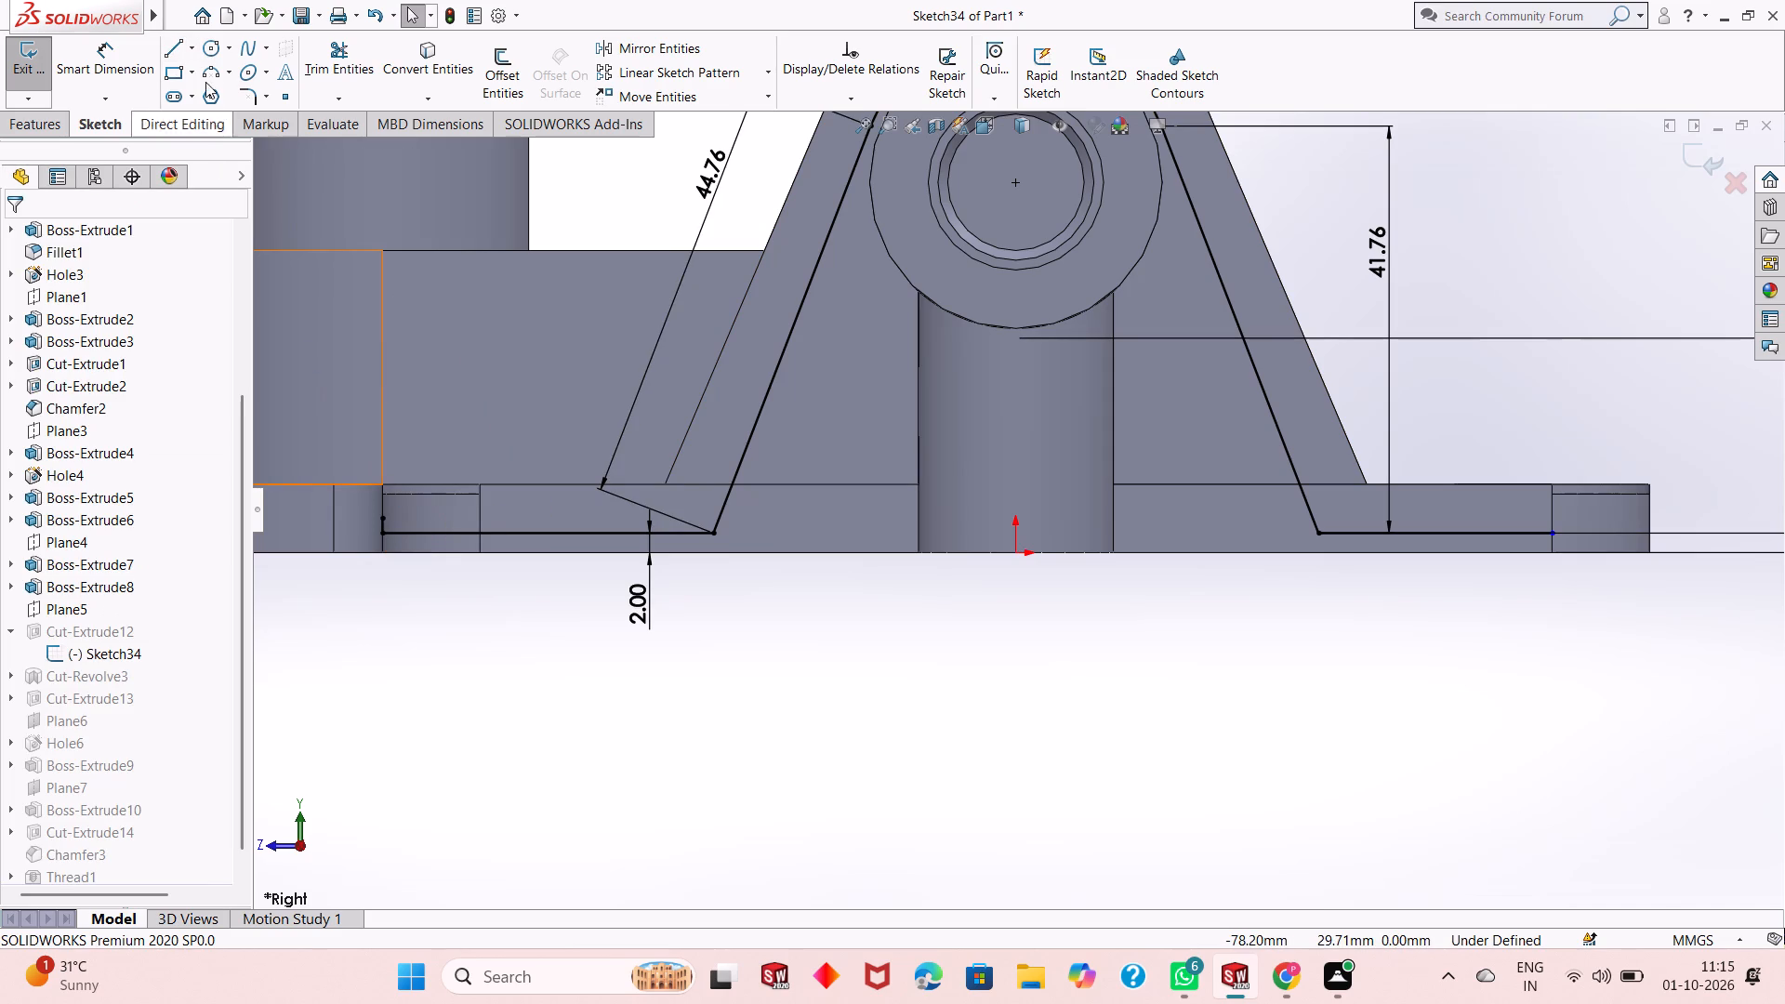
{"action": "left_click", "coordinate": [183, 50]}
{"action": "left_click", "coordinate": [387, 520]}
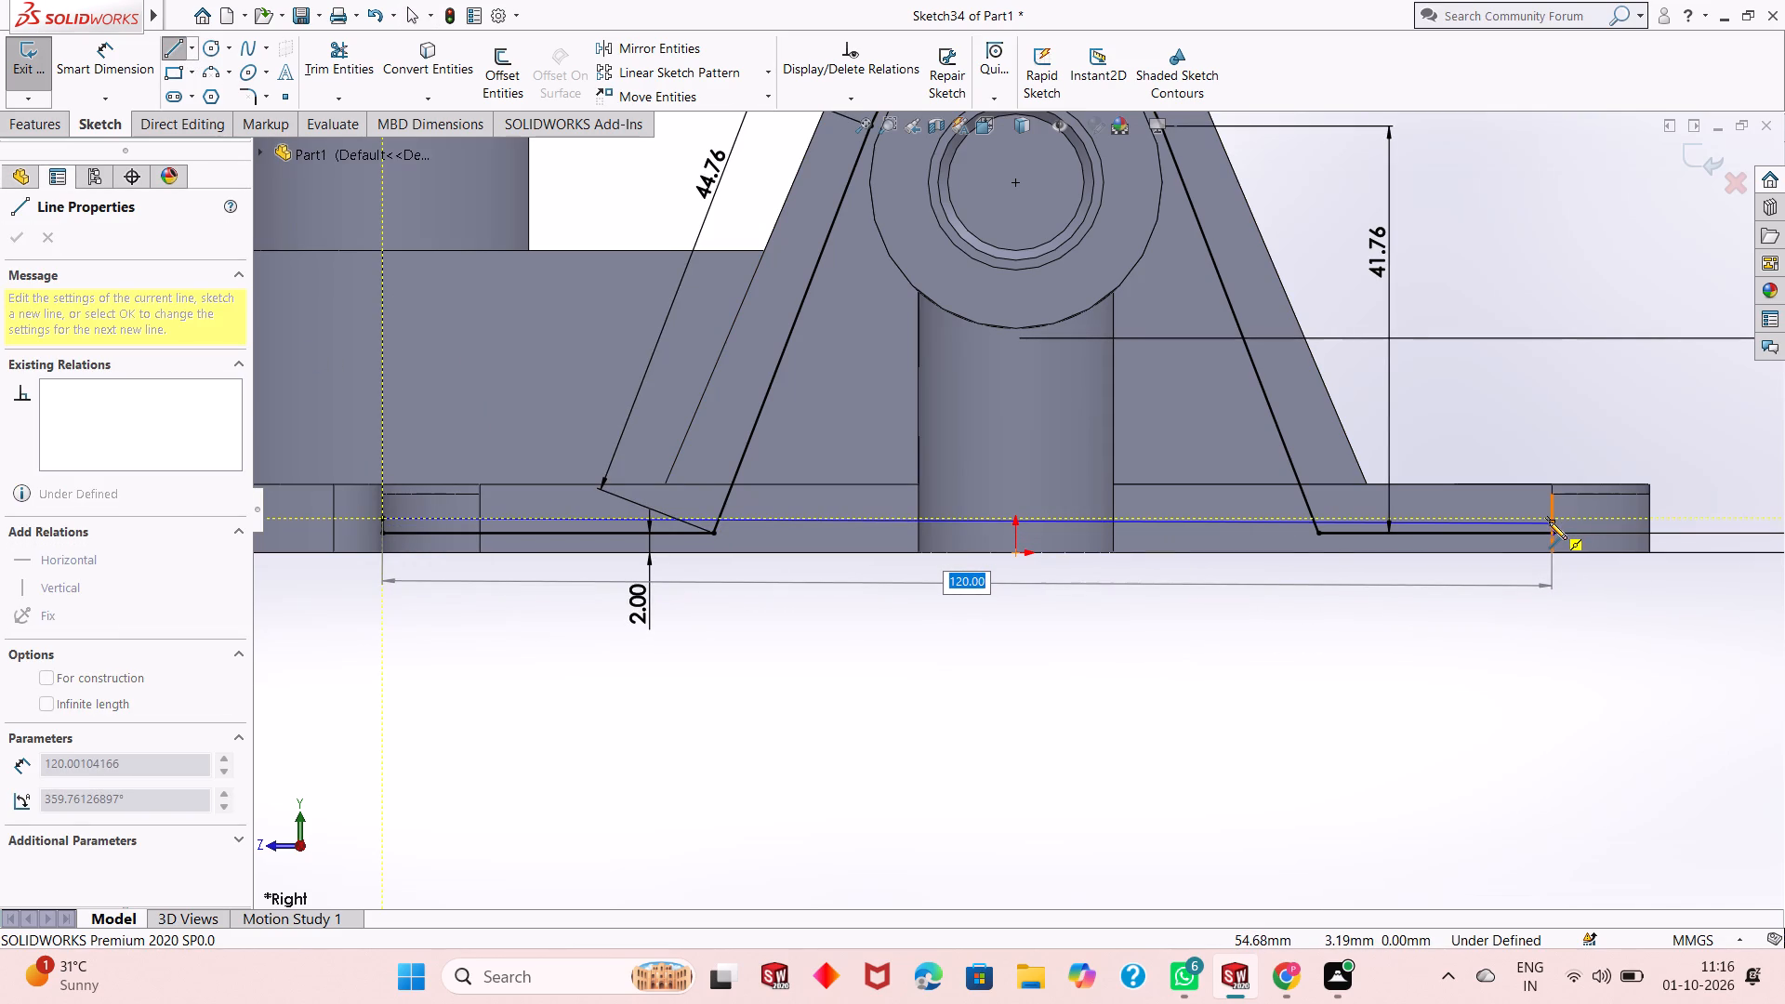
{"action": "left_click", "coordinate": [1554, 518]}
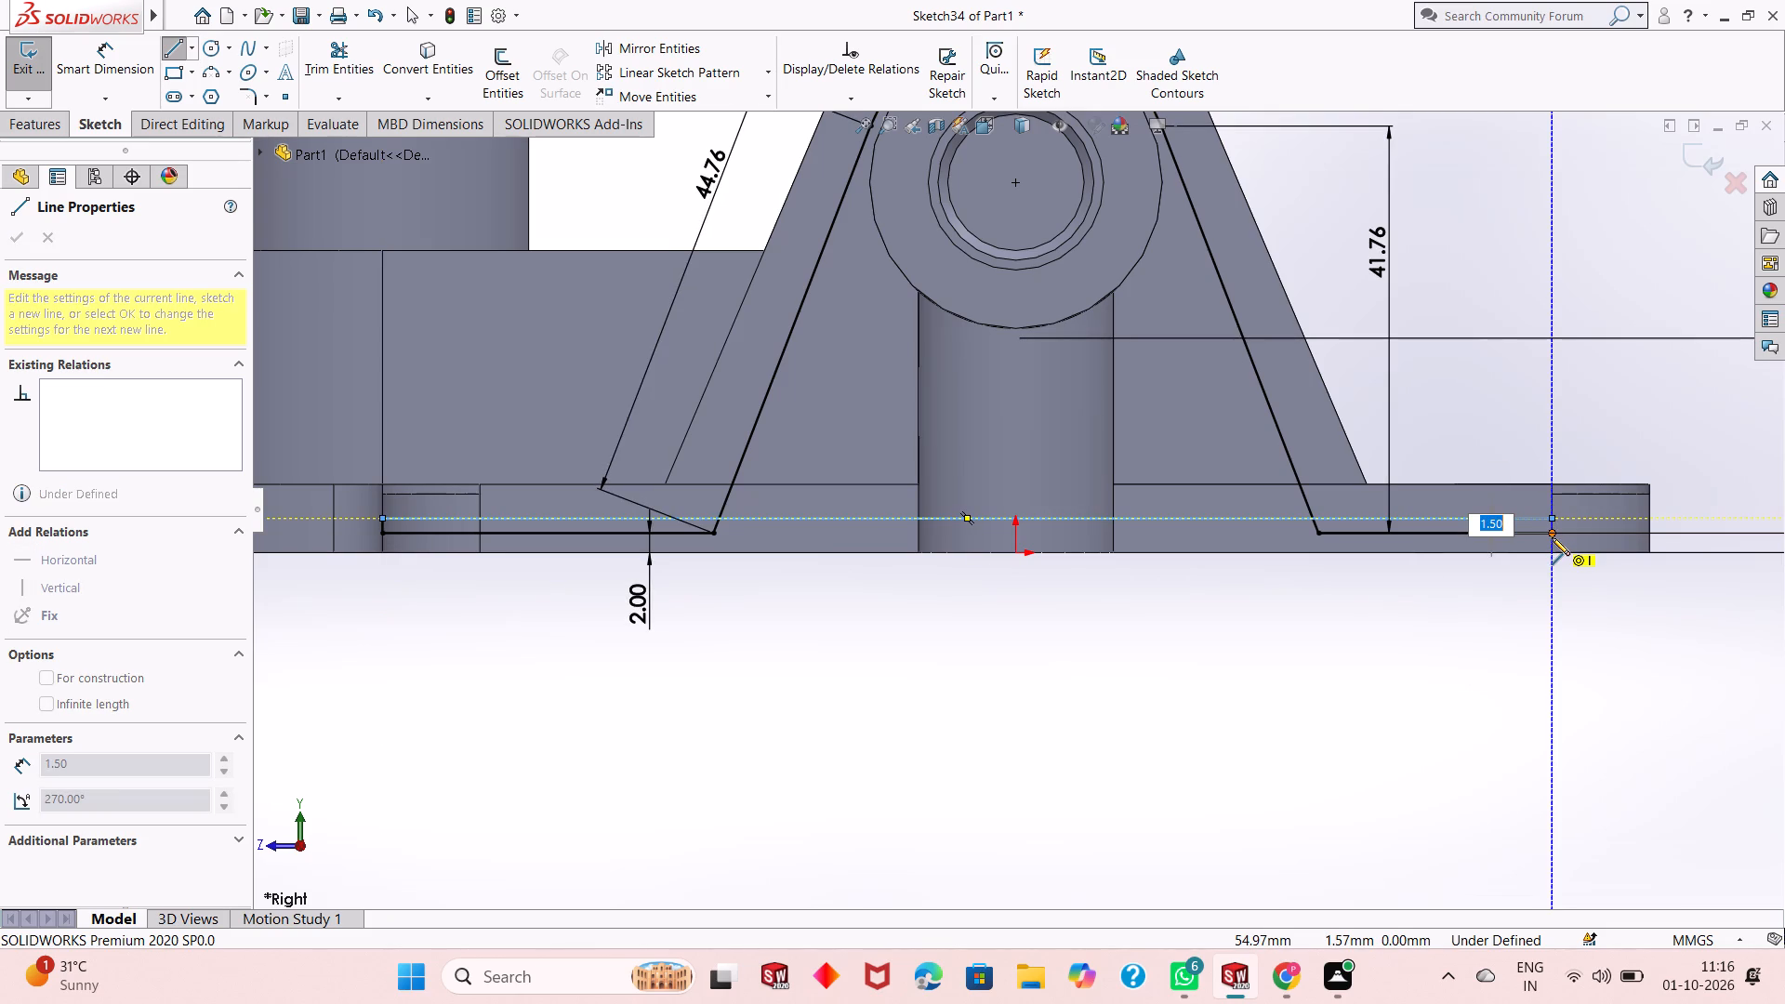
{"action": "left_click", "coordinate": [1552, 537]}
{"action": "key", "text": "Escape"}
{"action": "key", "text": "Escape"}
{"action": "key", "text": "Escape"}
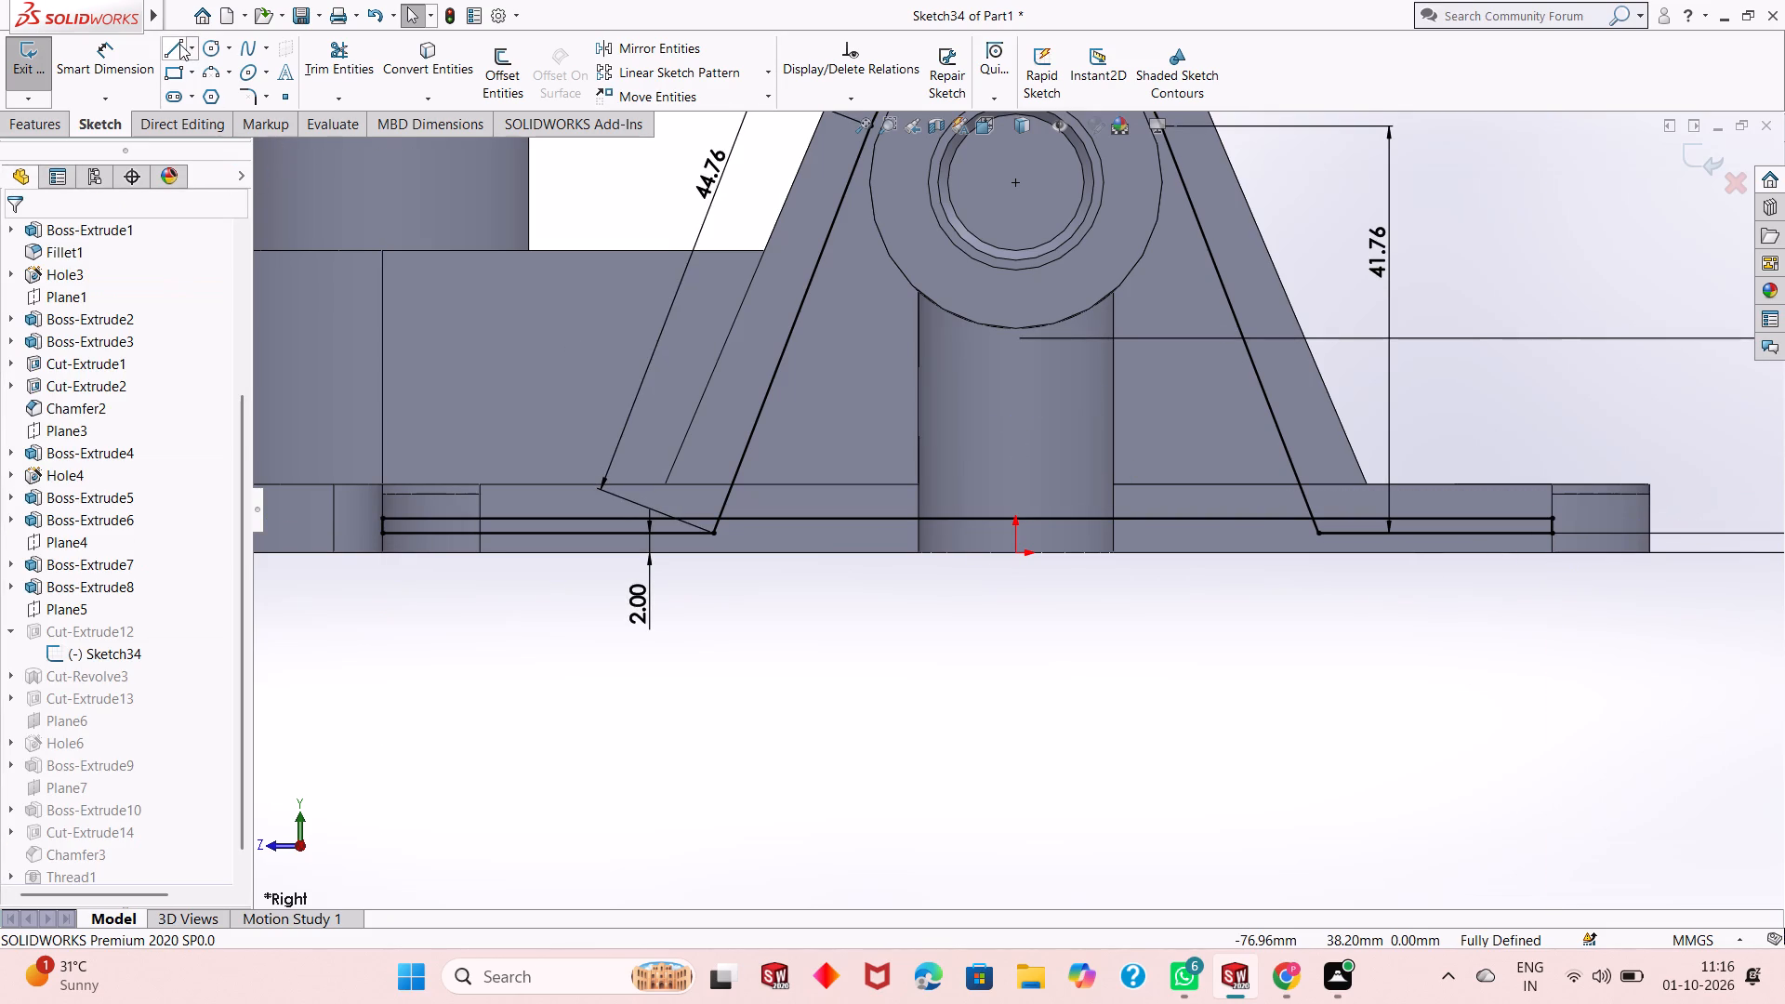
Draw a horizontal line about 62 mm long joining the lower ends of the two sloped lines.
{"action": "left_click", "coordinate": [179, 44]}
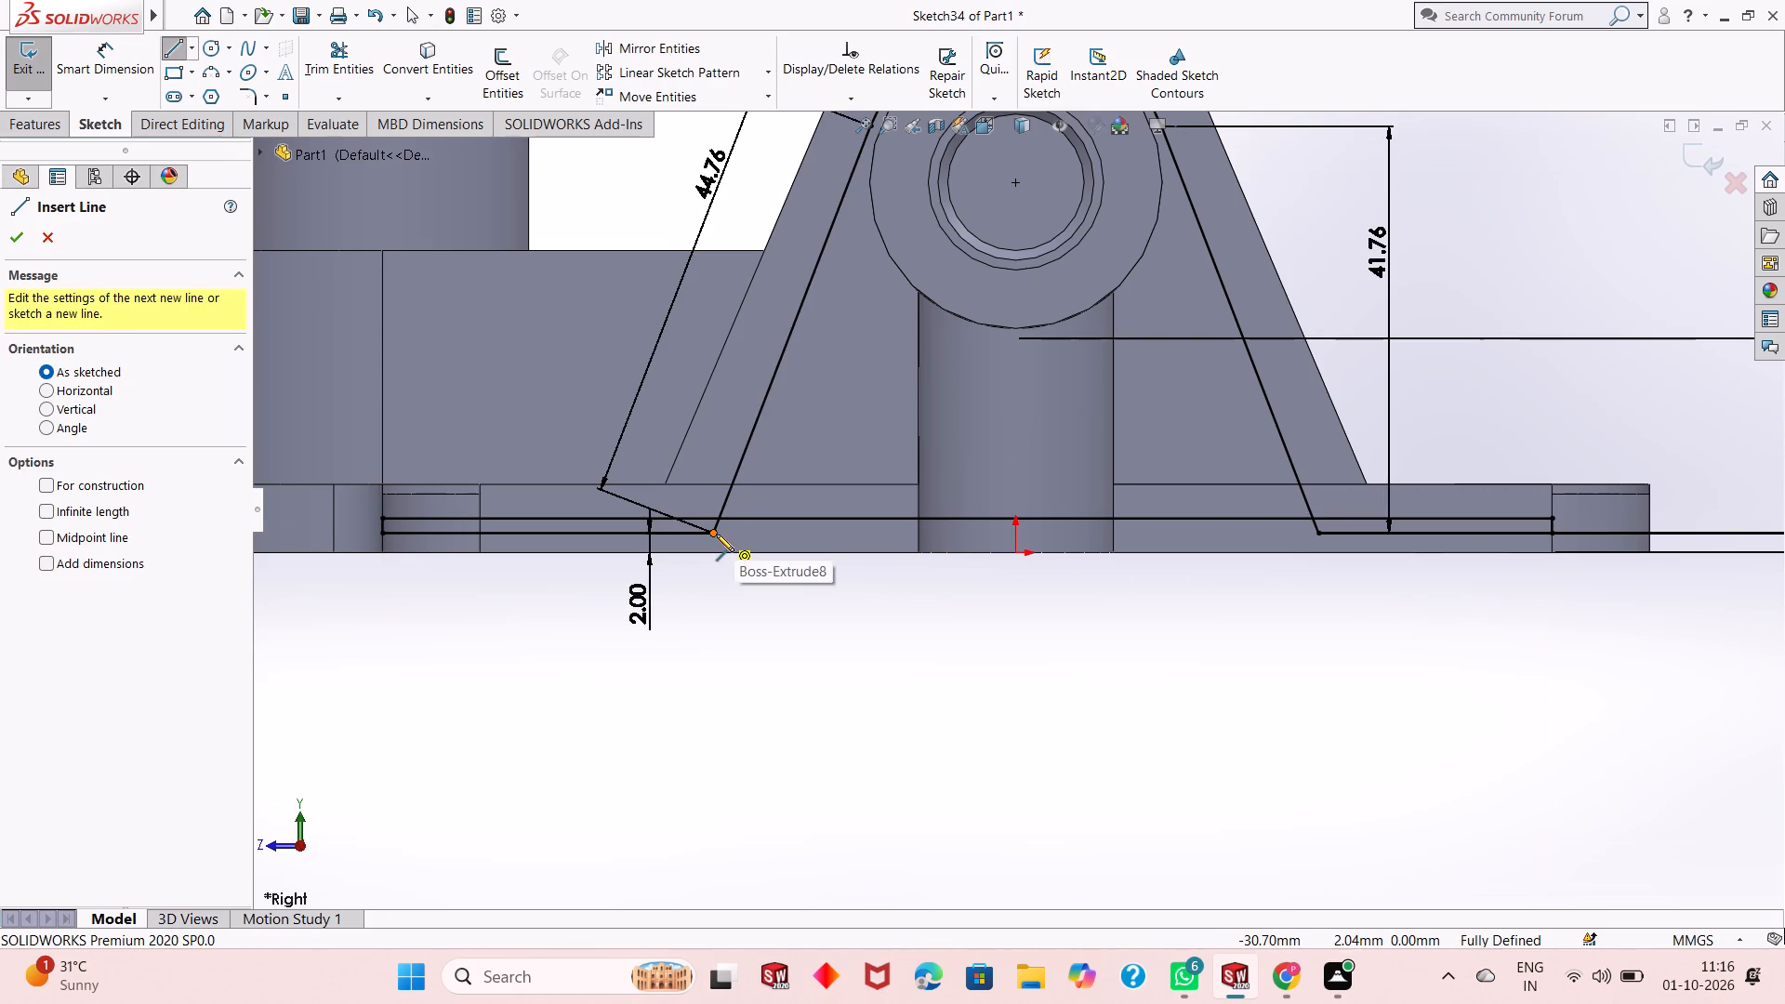
{"action": "left_click", "coordinate": [716, 535]}
{"action": "left_click", "coordinate": [1315, 537]}
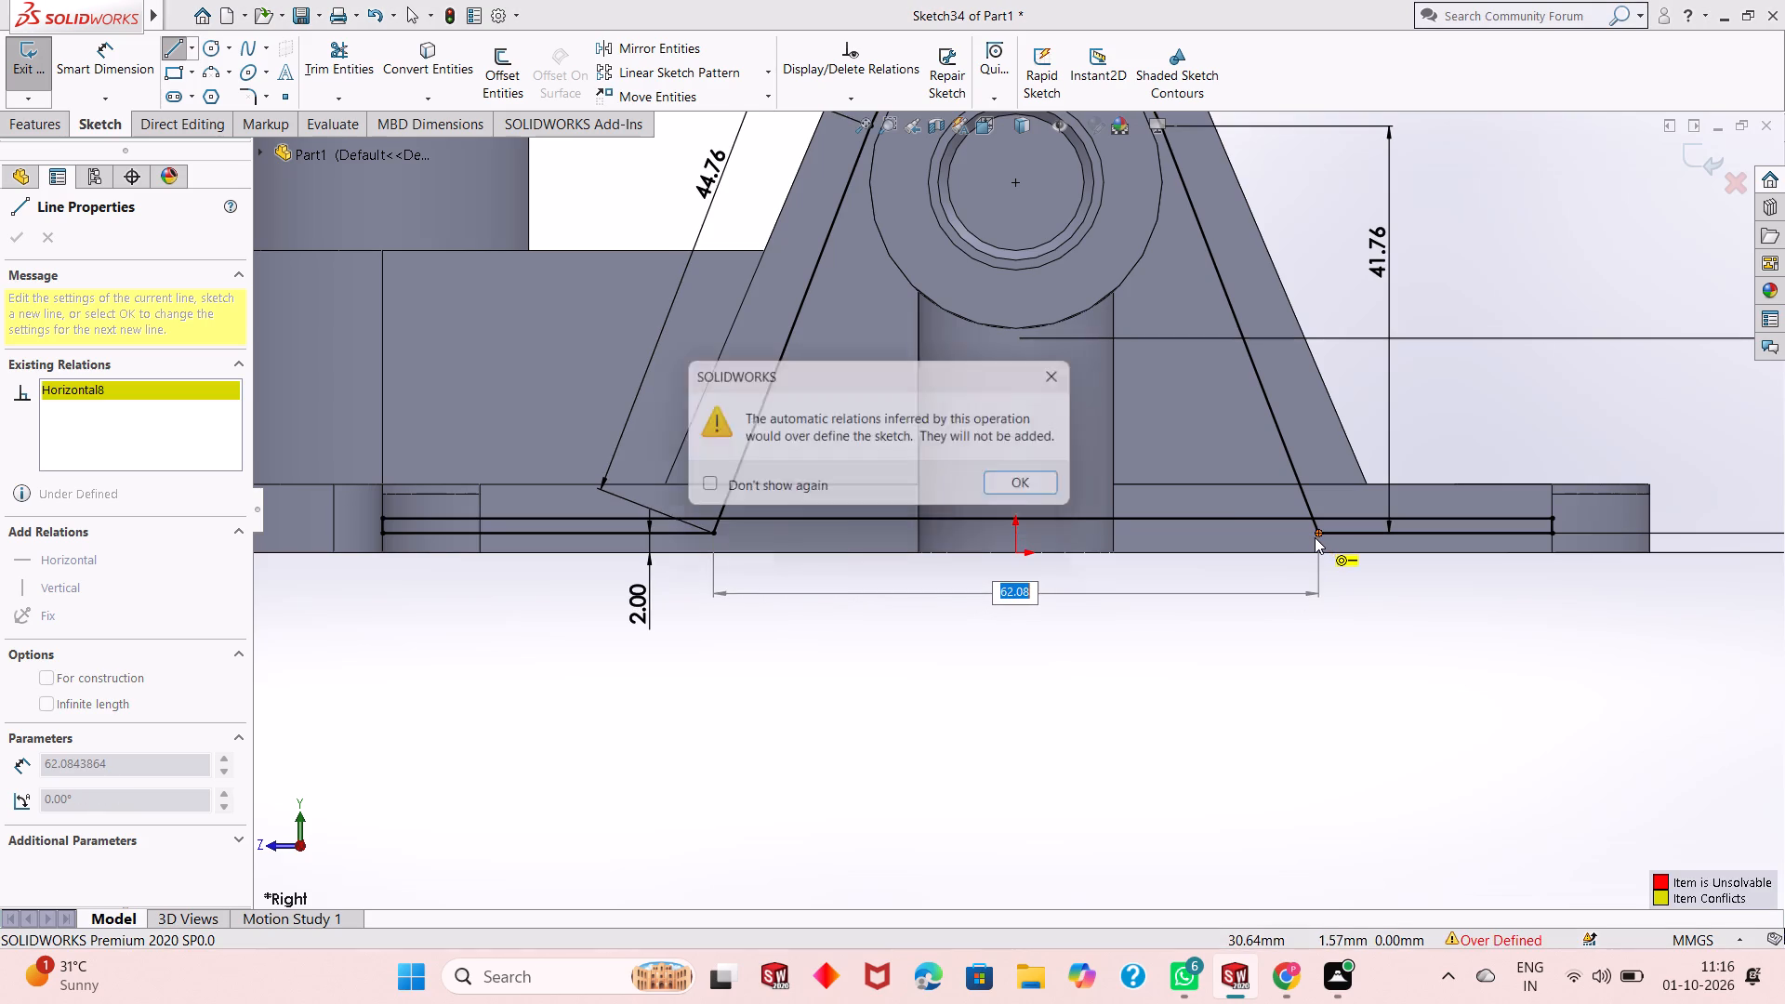
{"action": "key", "text": "Escape"}
{"action": "key", "text": "Escape"}
{"action": "key", "text": "Escape"}
{"action": "key", "text": "Escape"}
{"action": "key", "text": "Escape"}
{"action": "key", "text": "Escape"}
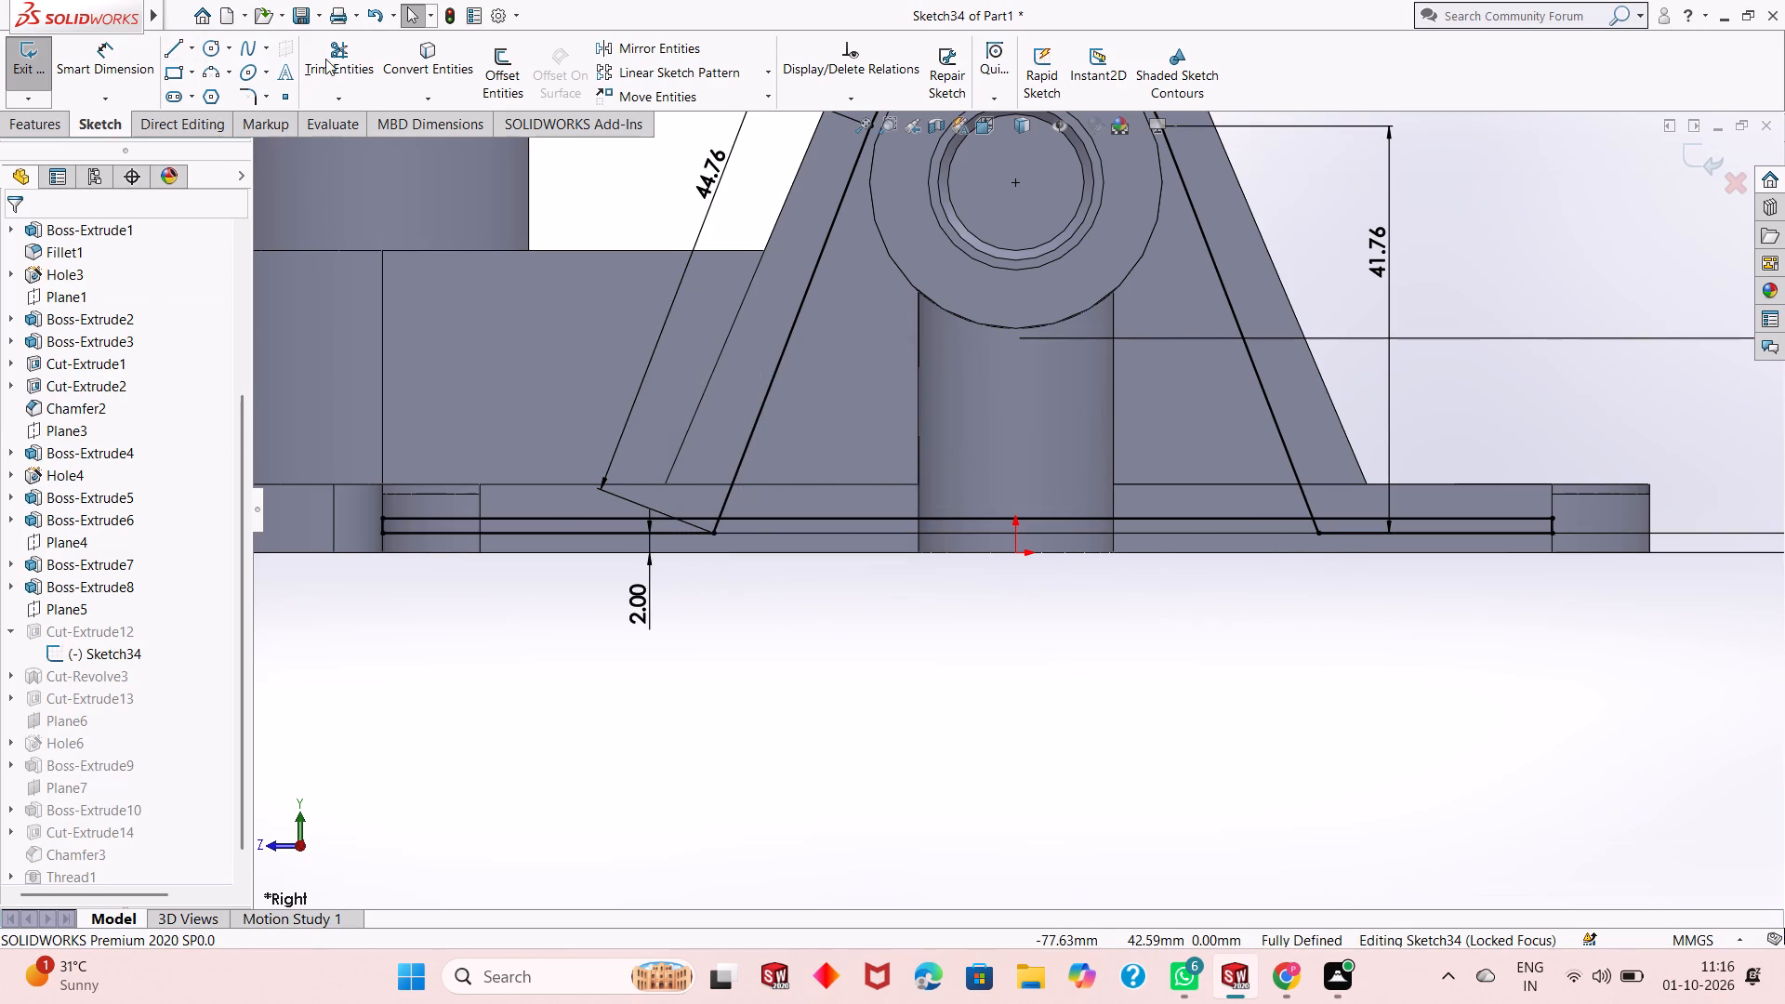
Trim the 120 mm line between the sloped lines, and the sloped lines' lower ends below it.
{"action": "left_click", "coordinate": [325, 59]}
{"action": "left_click", "coordinate": [782, 518]}
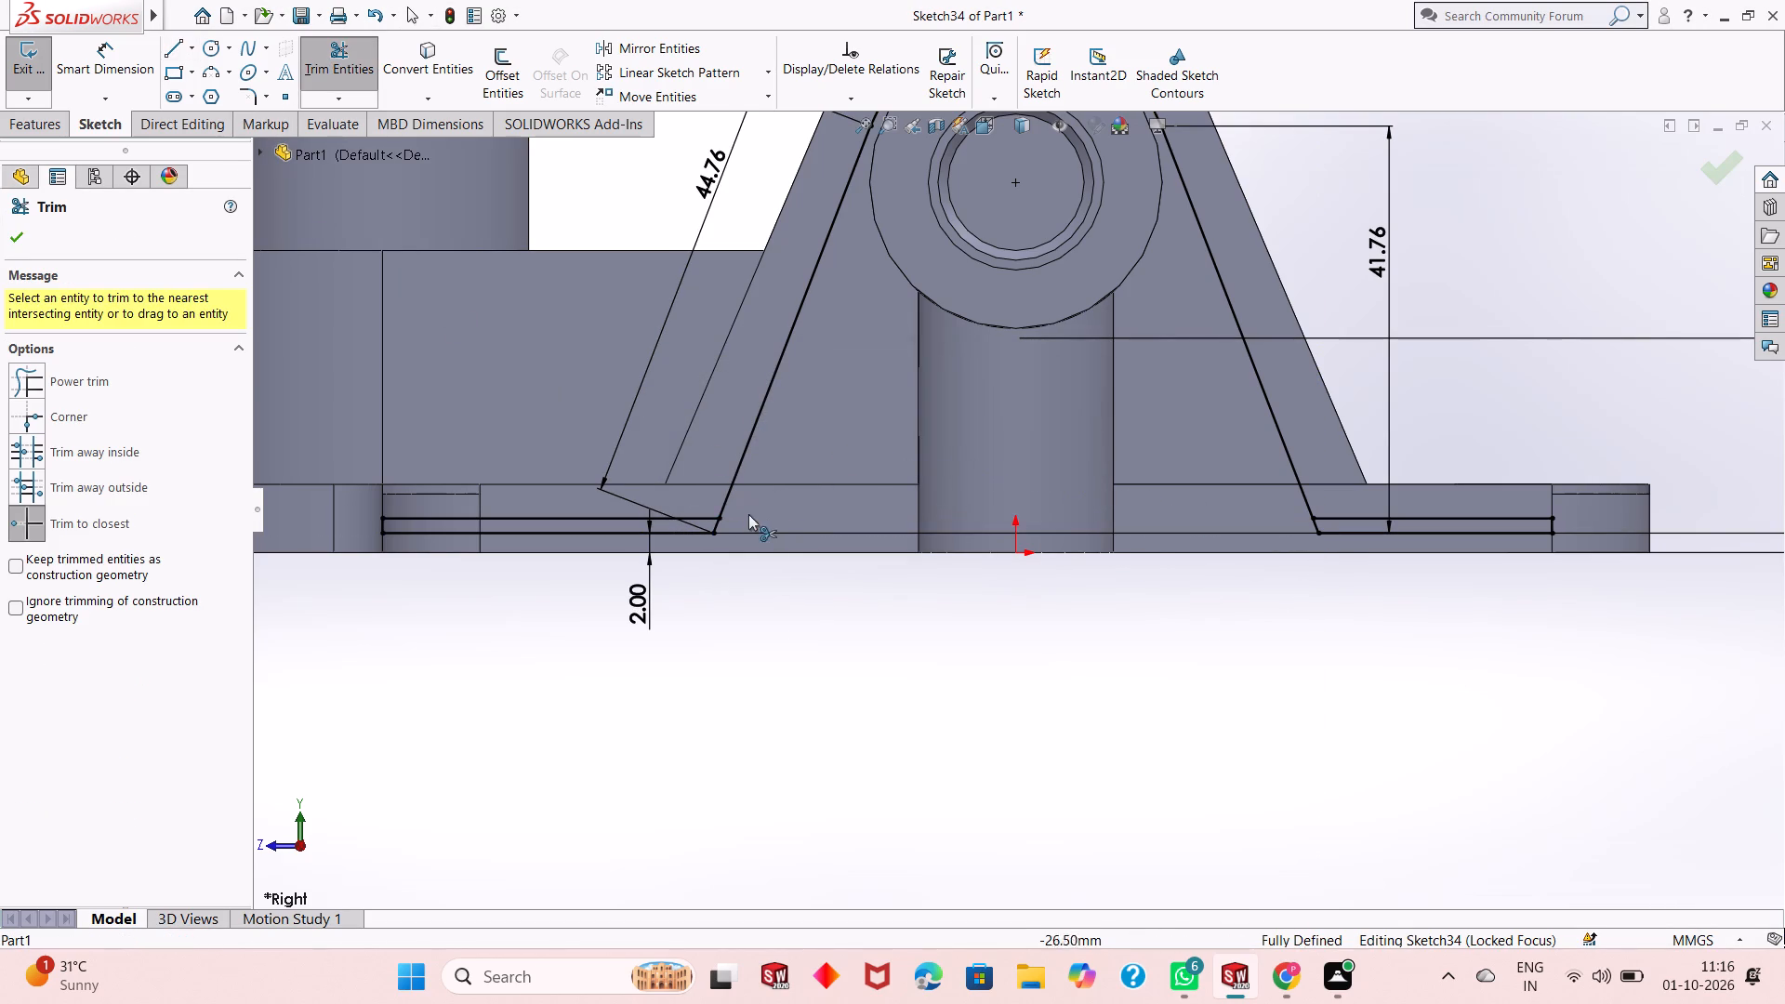
{"action": "left_click", "coordinate": [718, 526]}
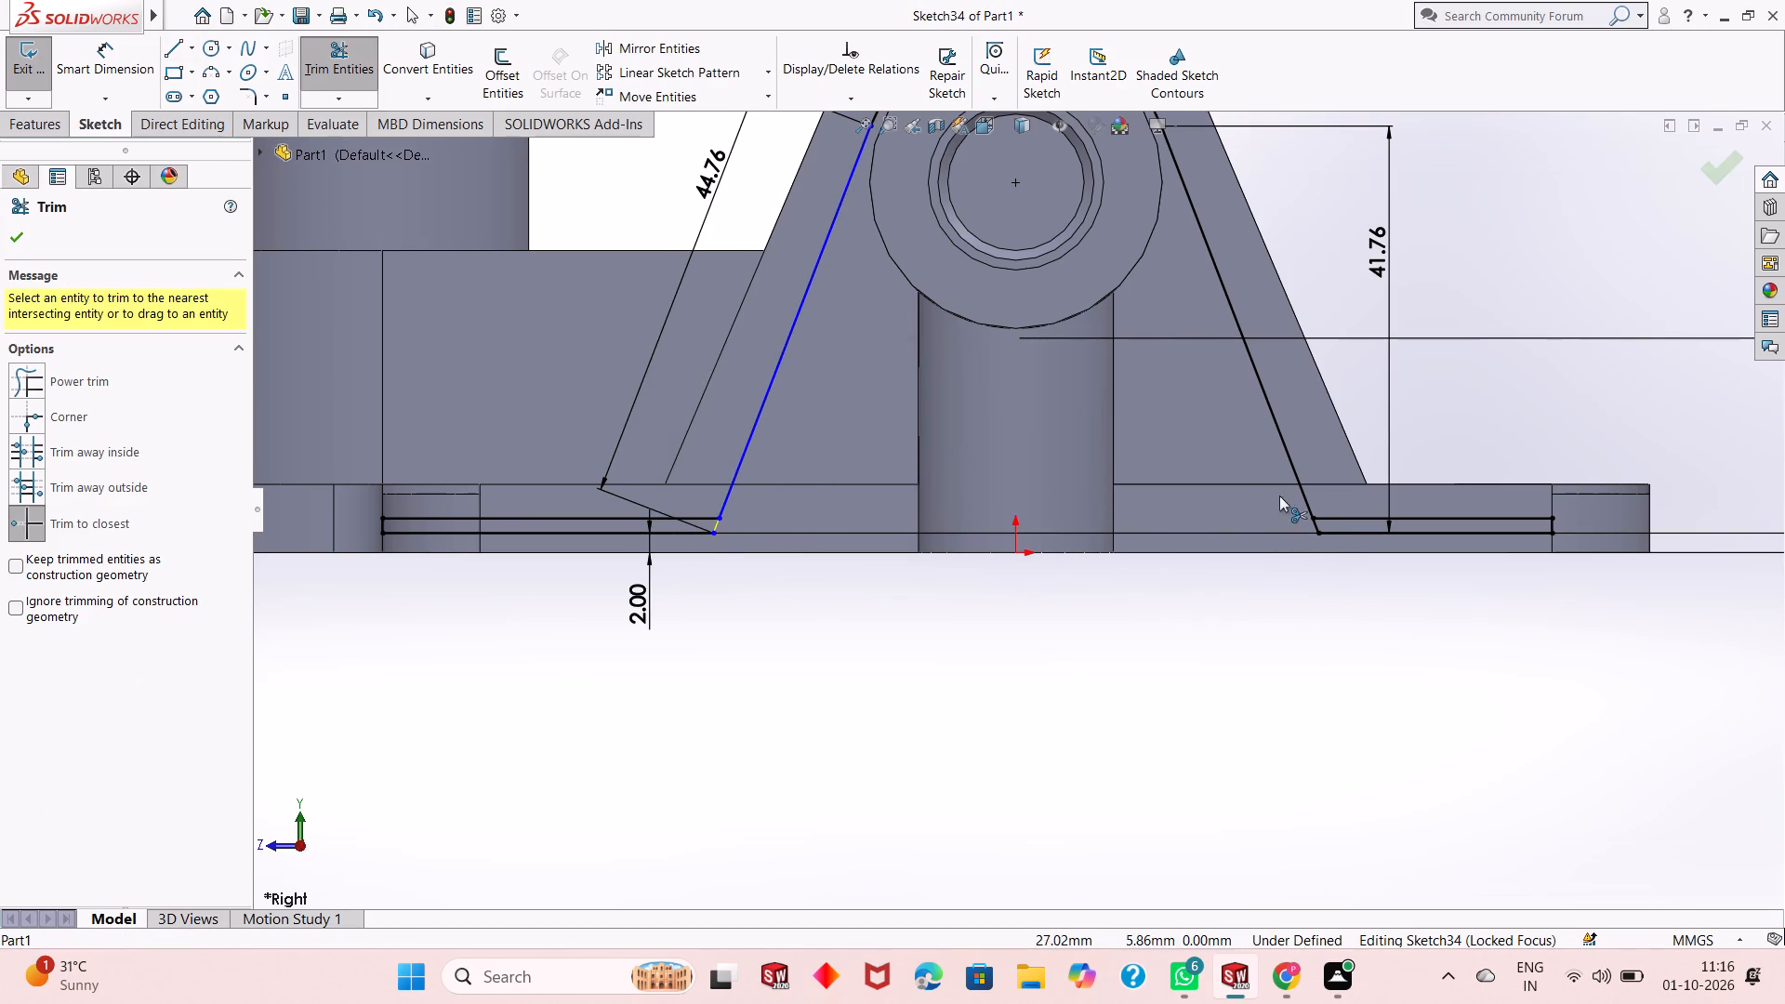
{"action": "left_click", "coordinate": [1316, 527]}
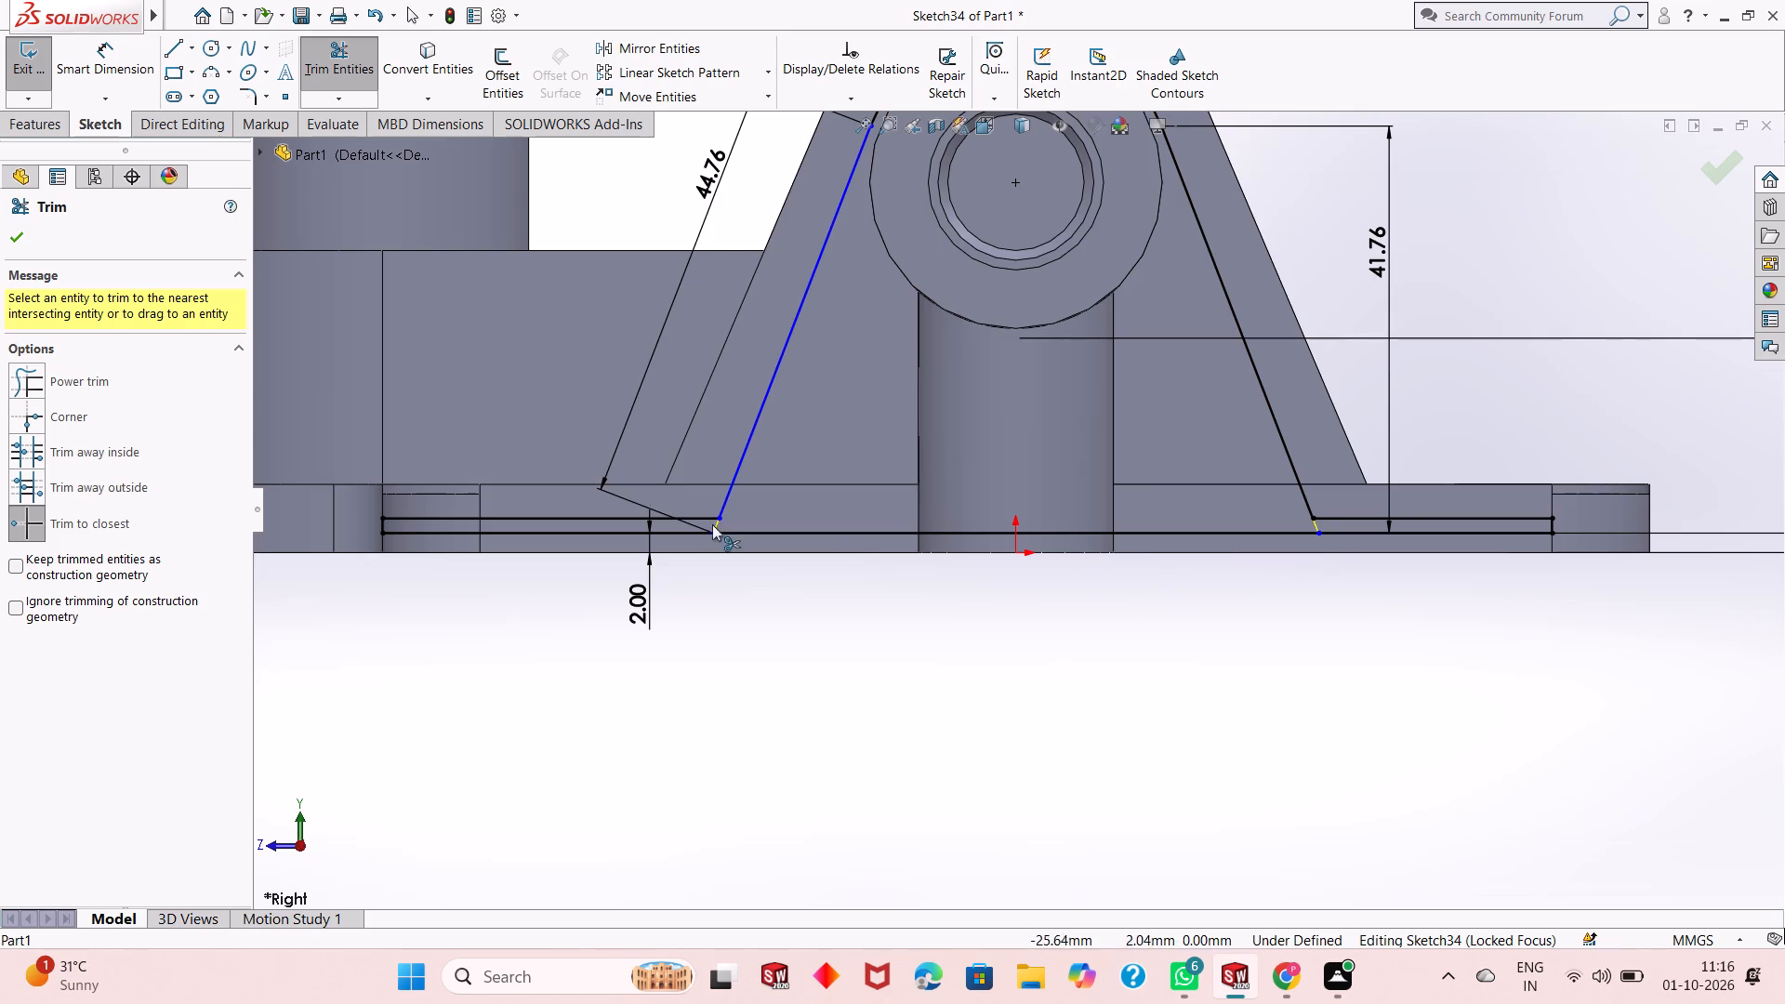
{"action": "scroll", "coordinate": [650, 505], "scroll_direction": "down", "scroll_amount": 4}
{"action": "scroll", "coordinate": [893, 586], "scroll_direction": "down", "scroll_amount": 3}
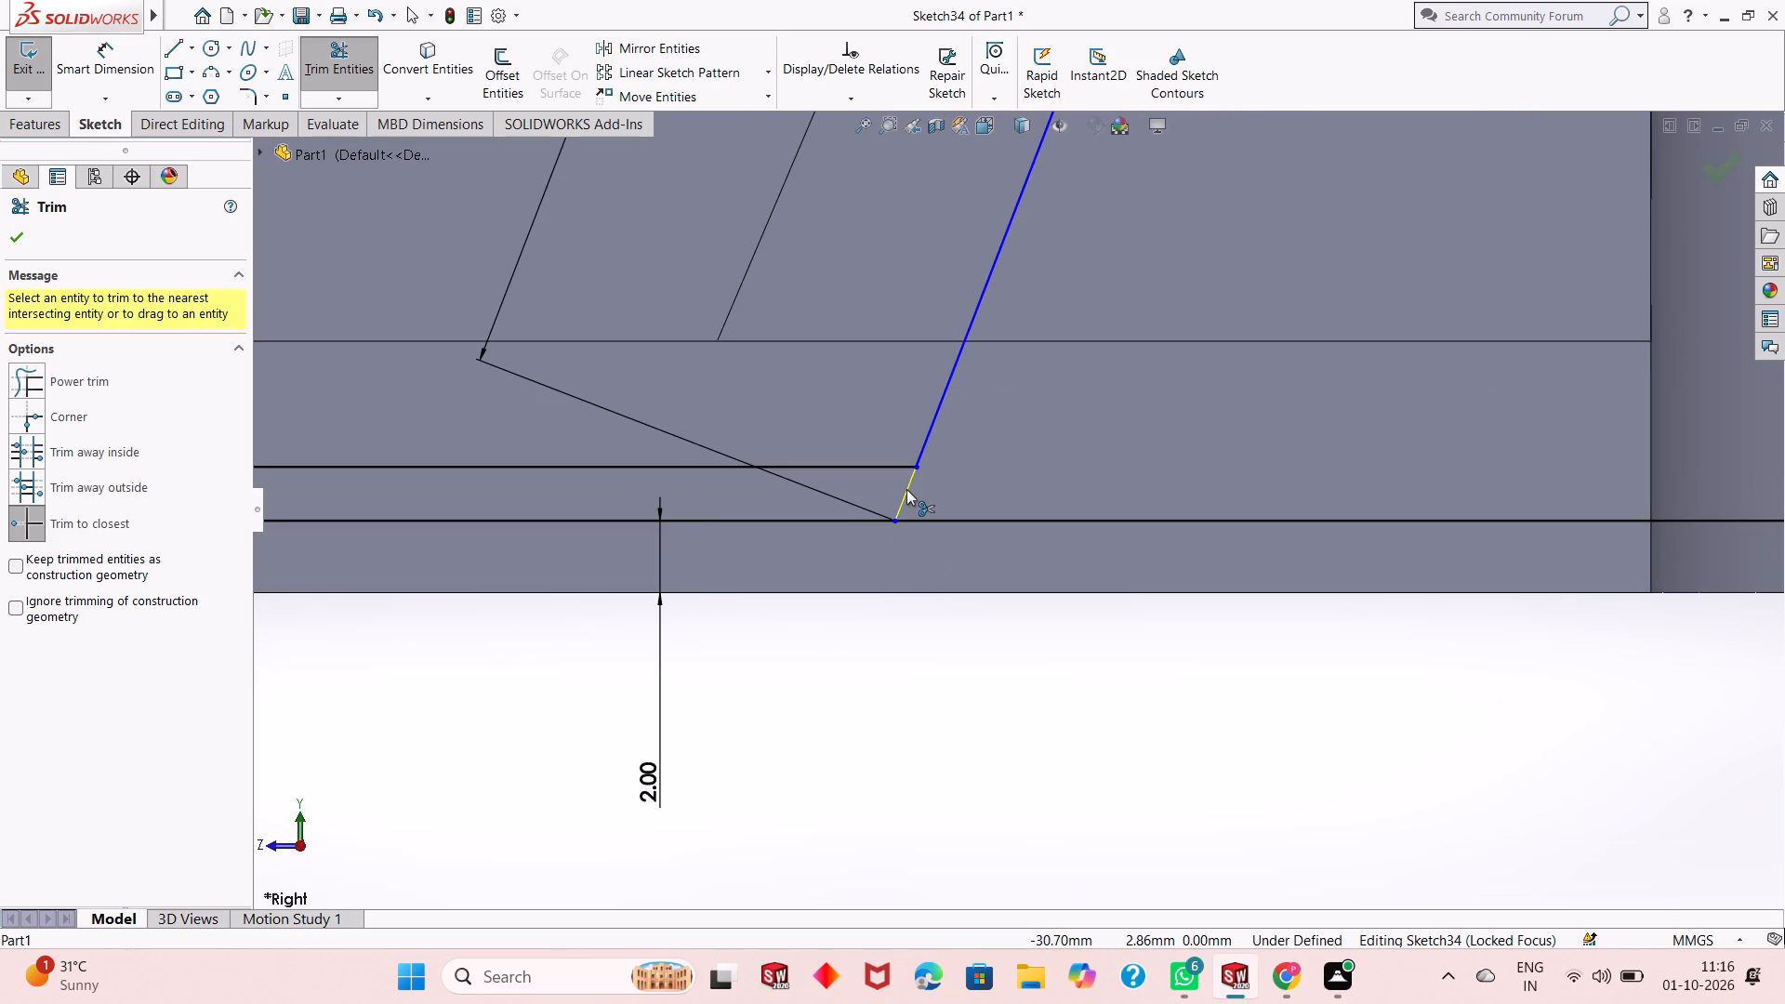
{"action": "left_click", "coordinate": [906, 489]}
{"action": "key", "text": "Escape"}
{"action": "key", "text": "Escape"}
Examine both lower corners of the cavity profile where the sloped lines meet the recess band.
{"action": "scroll", "coordinate": [903, 668], "scroll_direction": "down", "scroll_amount": 4}
{"action": "scroll", "coordinate": [902, 668], "scroll_direction": "up", "scroll_amount": 4}
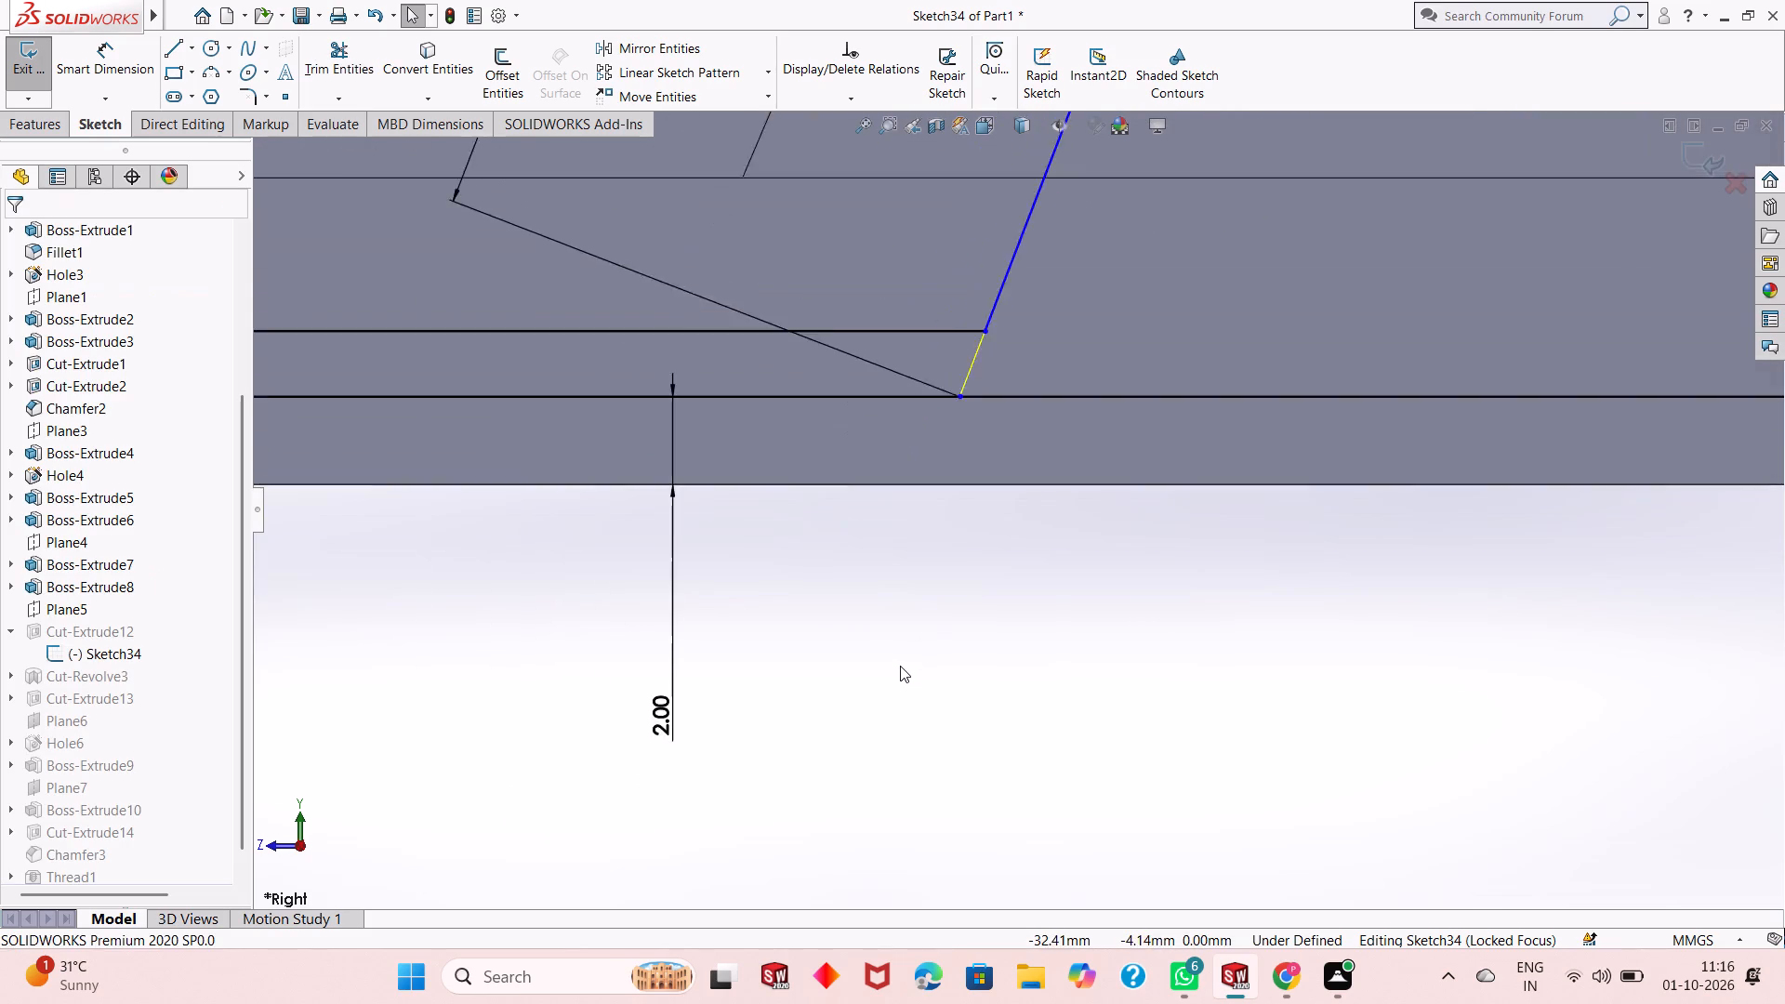
{"action": "scroll", "coordinate": [900, 666], "scroll_direction": "up", "scroll_amount": 12}
{"action": "scroll", "coordinate": [1174, 601], "scroll_direction": "down", "scroll_amount": 3}
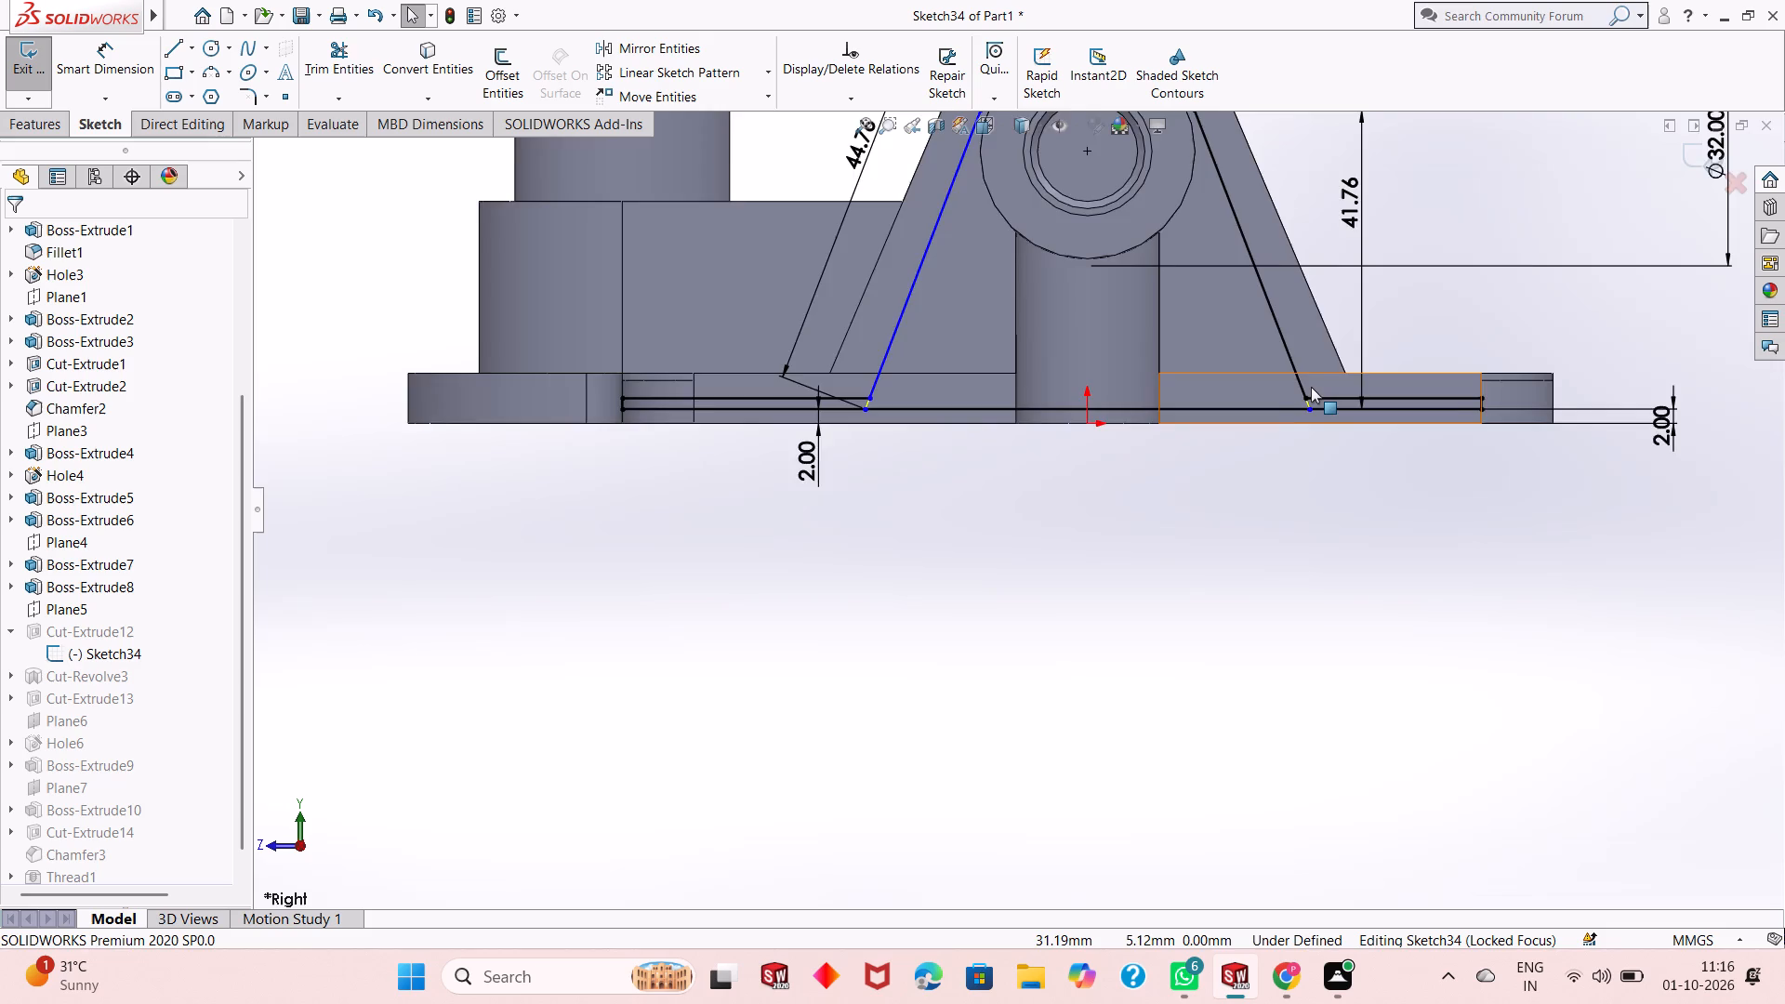
{"action": "scroll", "coordinate": [1311, 387], "scroll_direction": "down", "scroll_amount": 5}
{"action": "scroll", "coordinate": [1295, 483], "scroll_direction": "down", "scroll_amount": 4}
{"action": "key", "text": "Escape"}
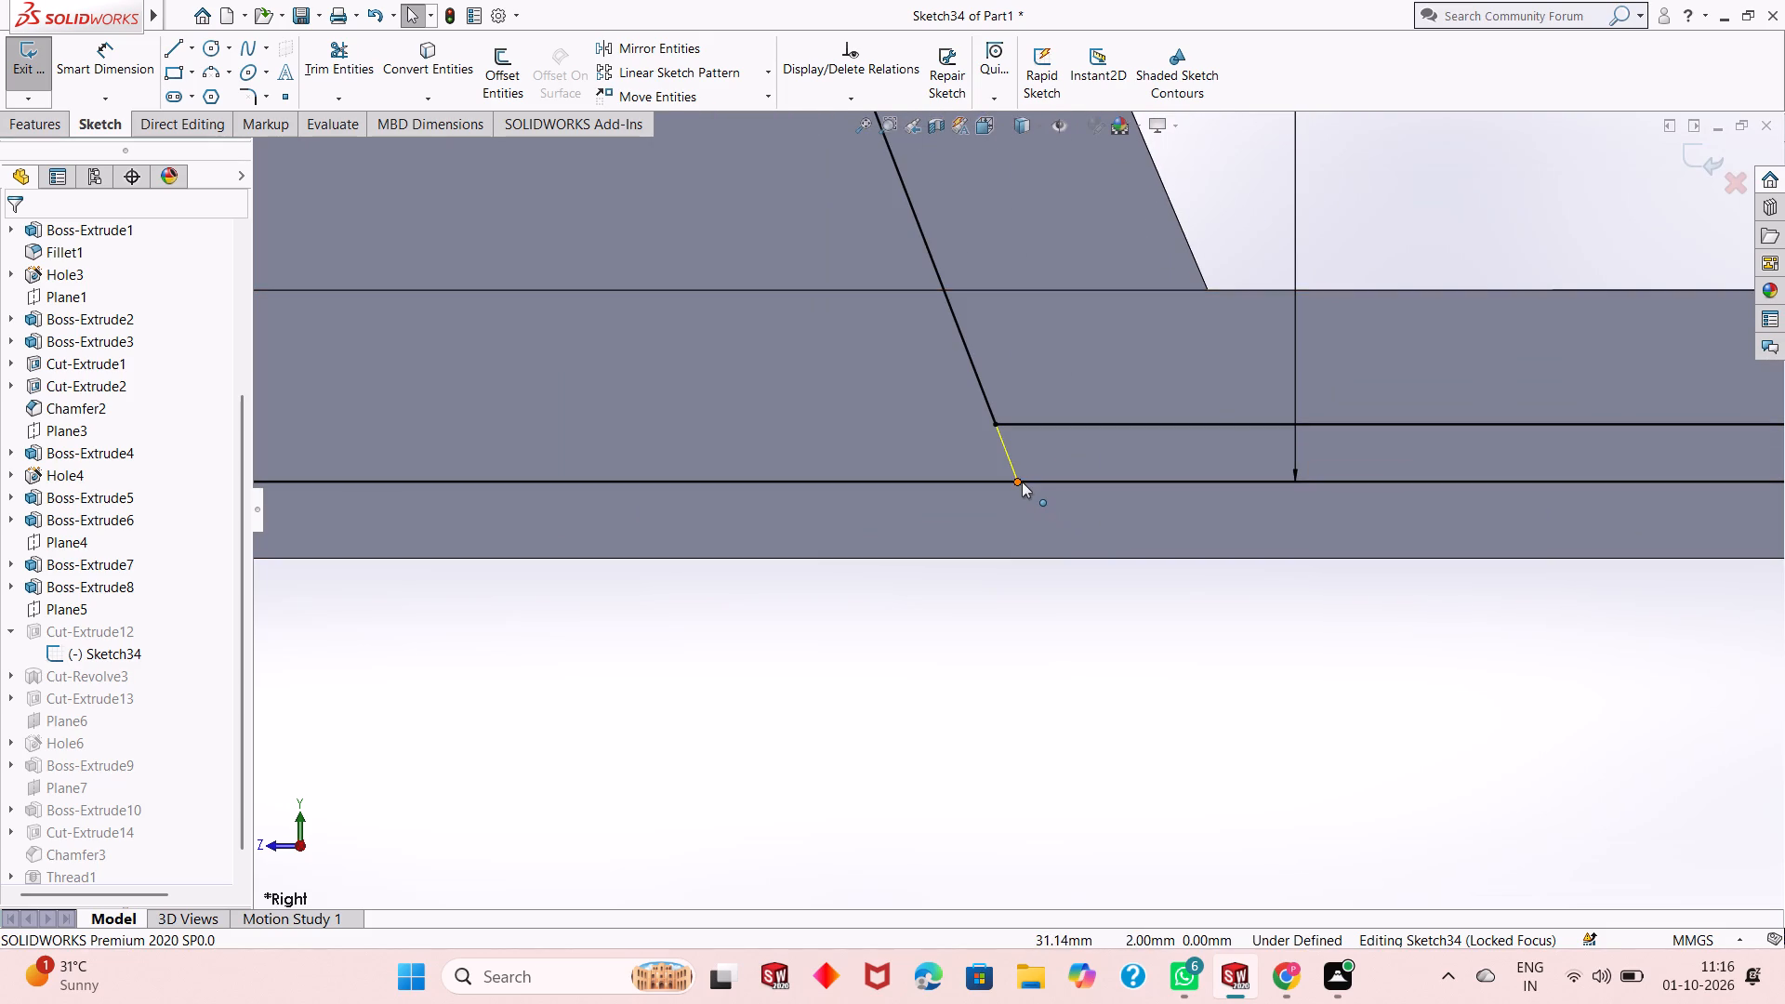
{"action": "scroll", "coordinate": [1093, 557], "scroll_direction": "up", "scroll_amount": 12}
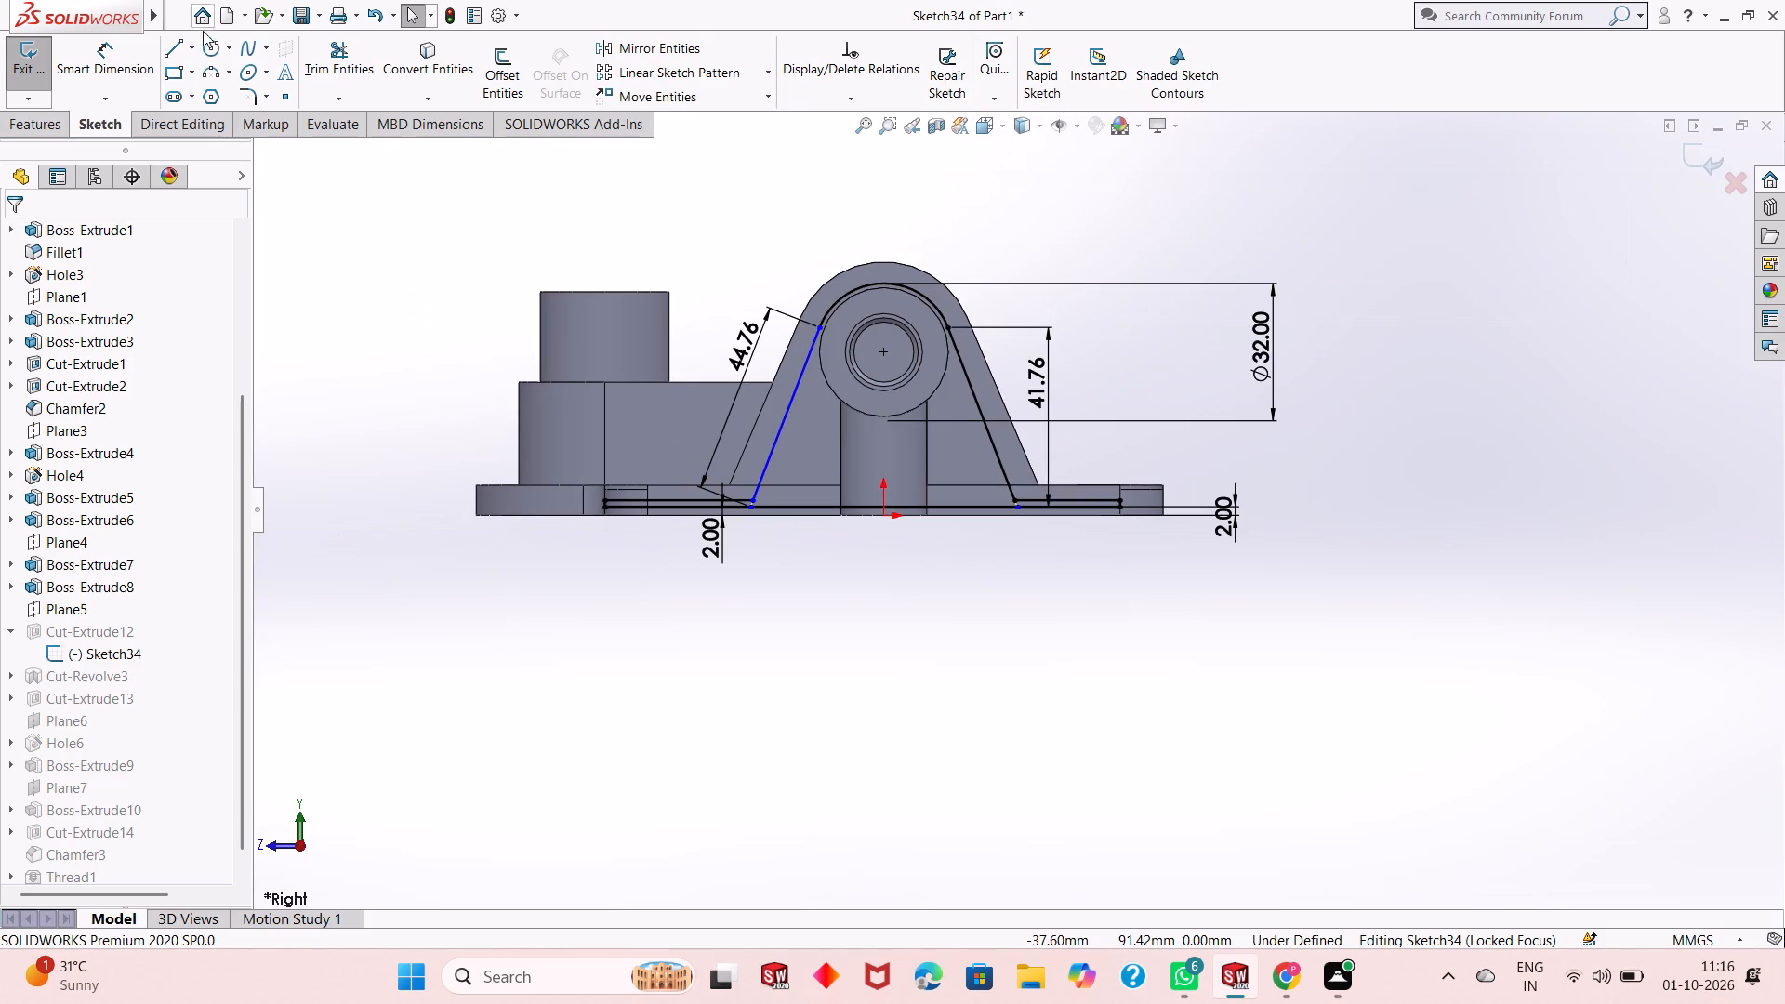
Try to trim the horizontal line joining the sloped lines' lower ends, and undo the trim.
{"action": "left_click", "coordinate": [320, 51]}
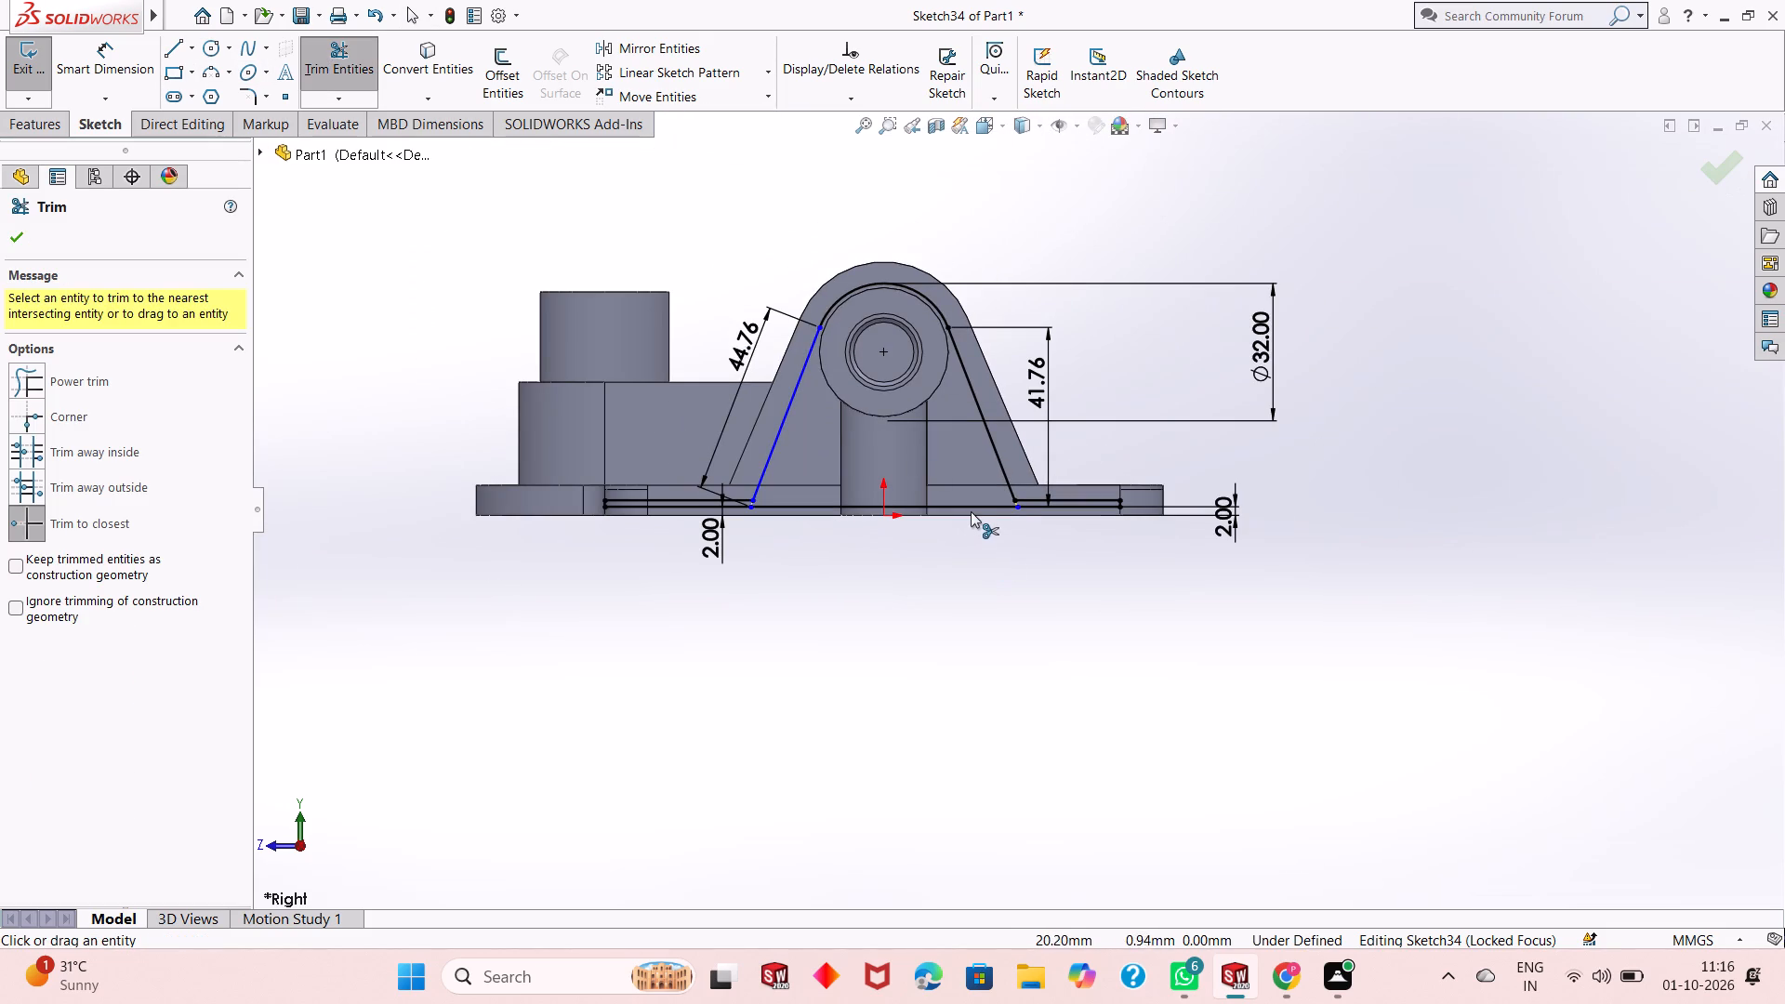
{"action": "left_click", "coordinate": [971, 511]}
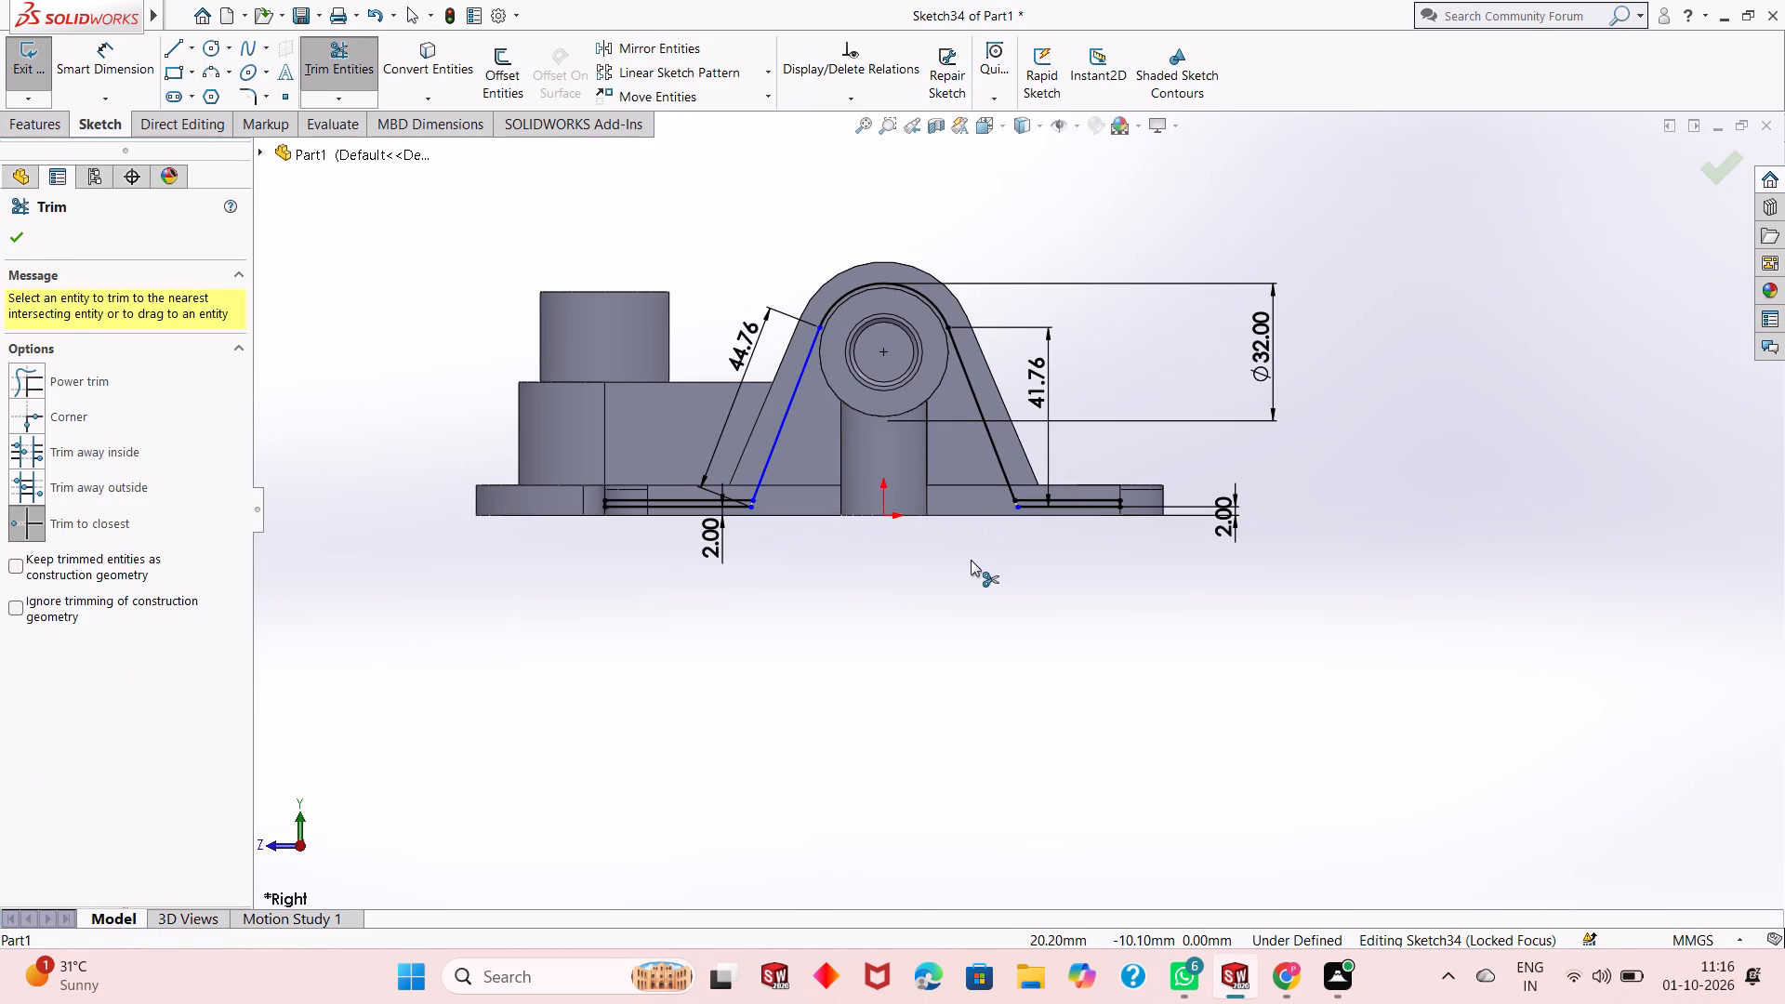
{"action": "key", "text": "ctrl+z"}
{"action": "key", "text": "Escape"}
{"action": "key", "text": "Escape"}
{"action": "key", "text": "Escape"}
Dimension the length of the horizontal line joining the two sloped lines' lower ends.
{"action": "left_click", "coordinate": [119, 69]}
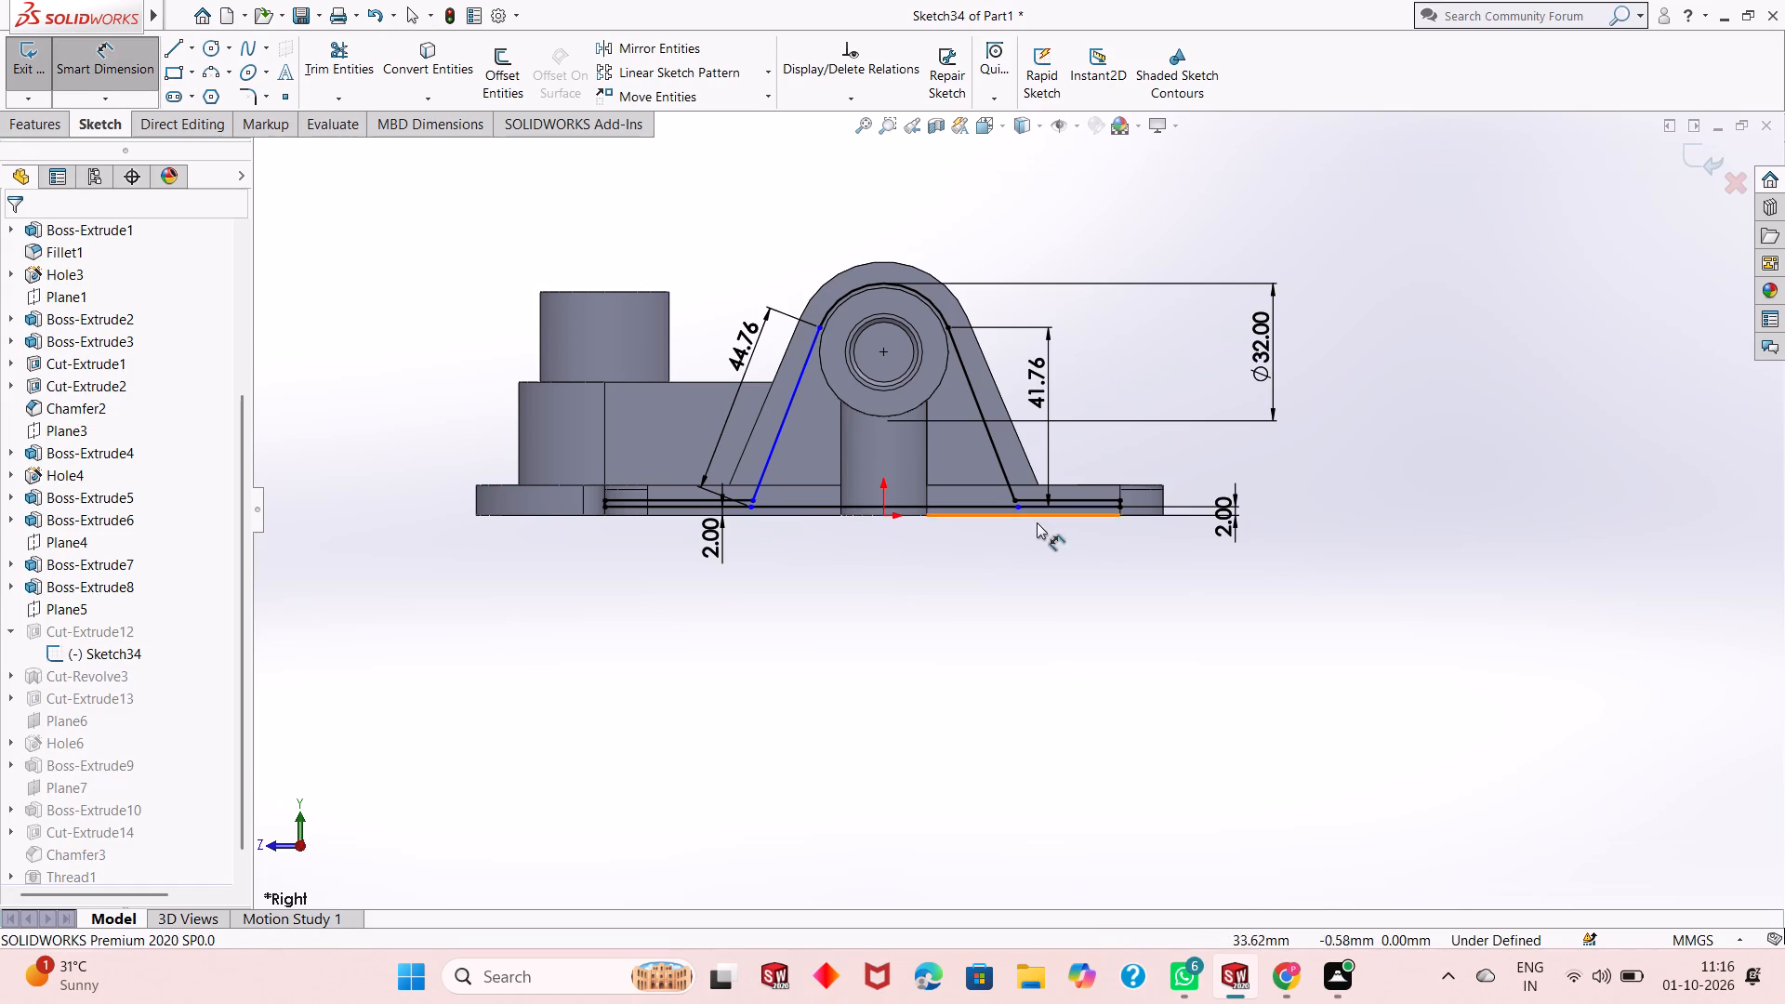
{"action": "left_click", "coordinate": [986, 509]}
{"action": "left_click", "coordinate": [984, 542]}
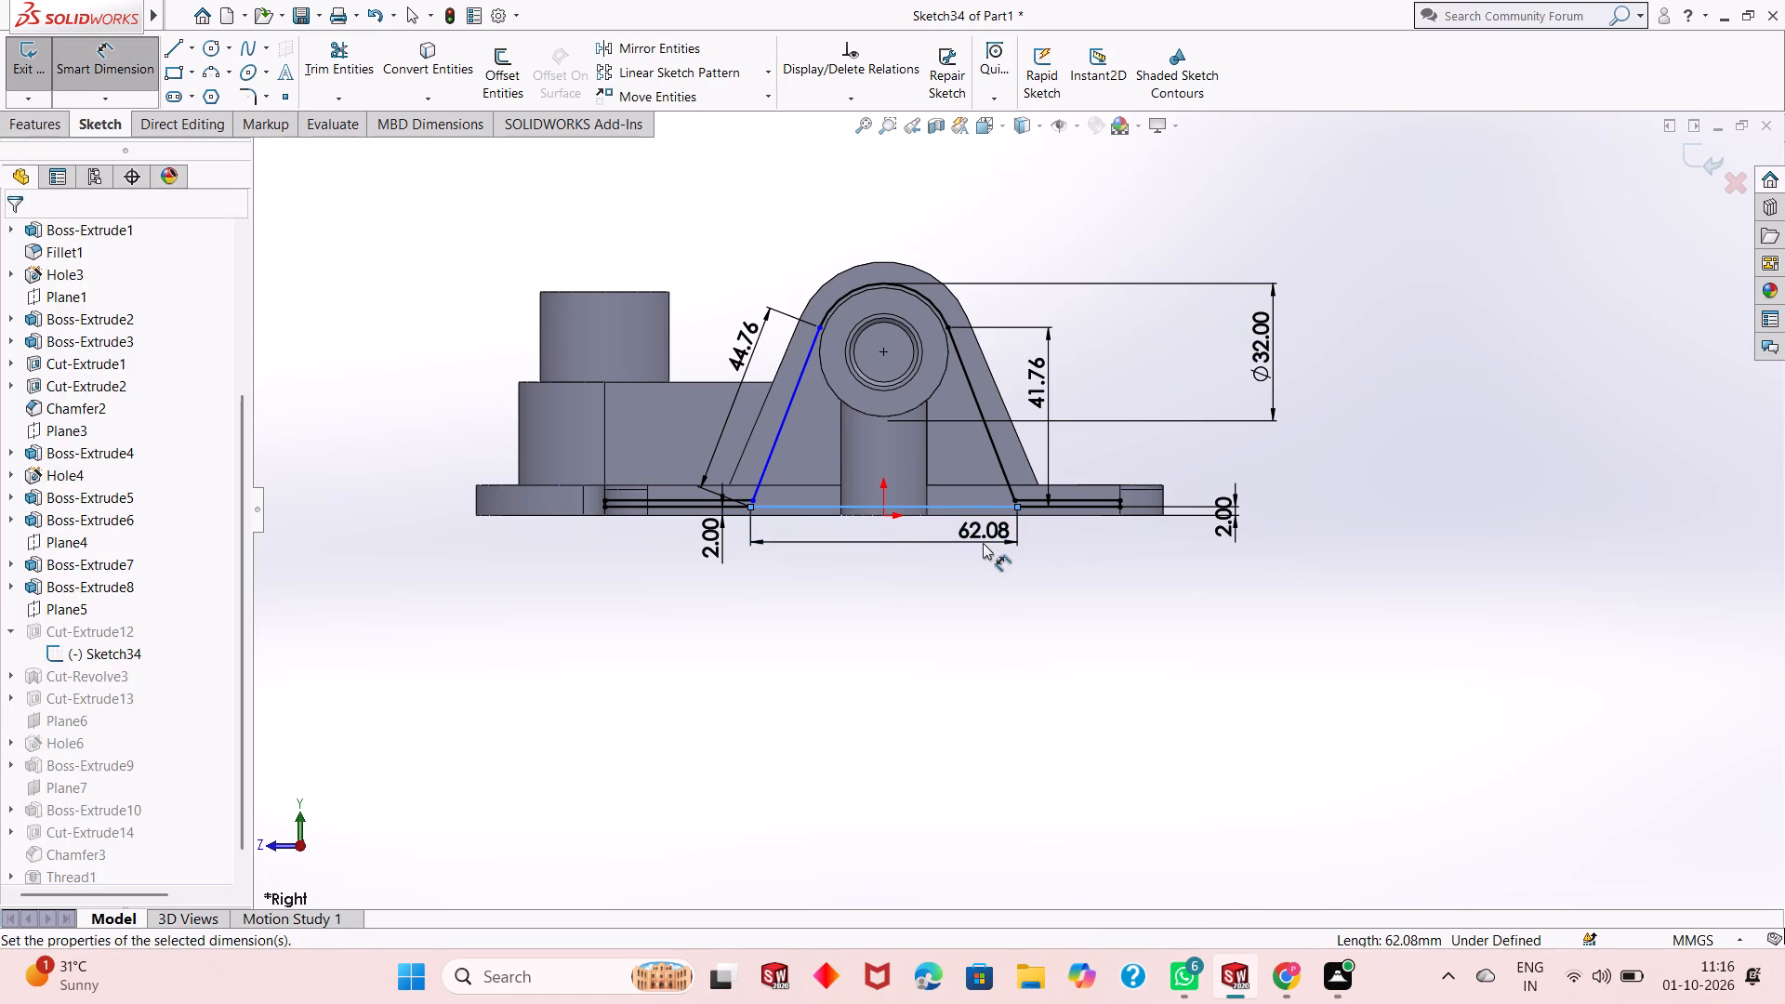
{"action": "left_click", "coordinate": [908, 517]}
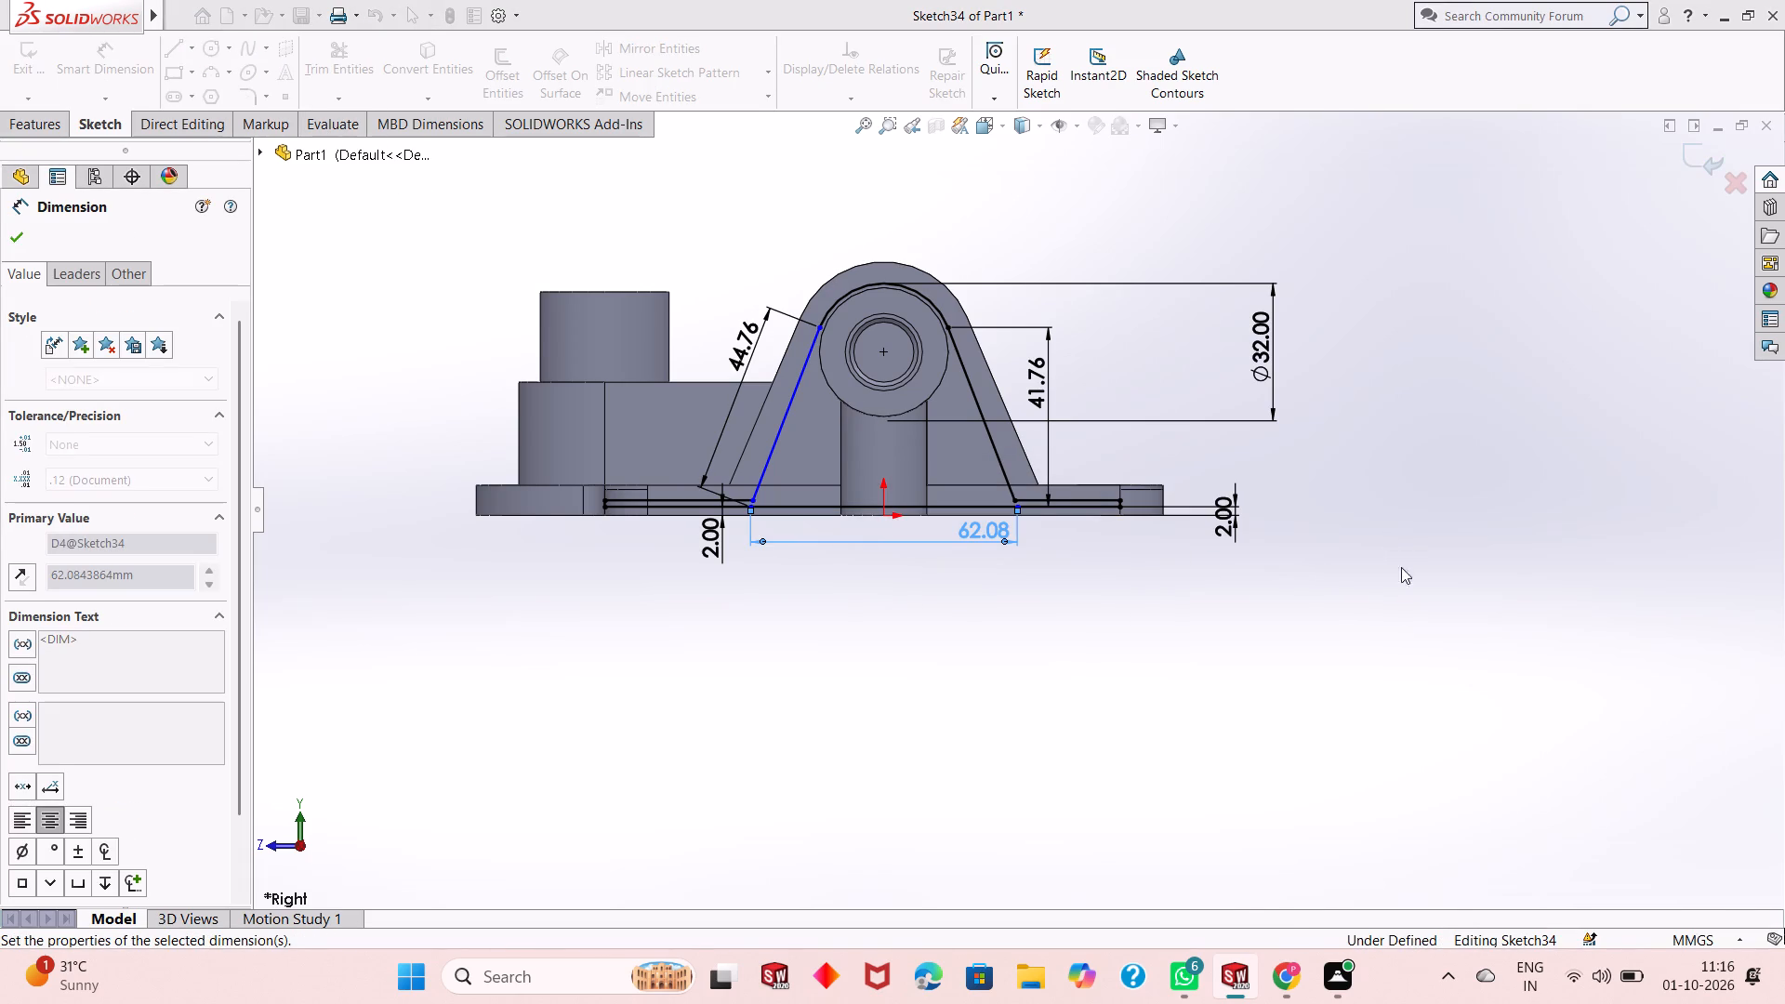
Dimension the length of the under-defined sloped line, and exit the sketch to rebuild the cavity cut.
{"action": "scroll", "coordinate": [696, 454], "scroll_direction": "down", "scroll_amount": 4}
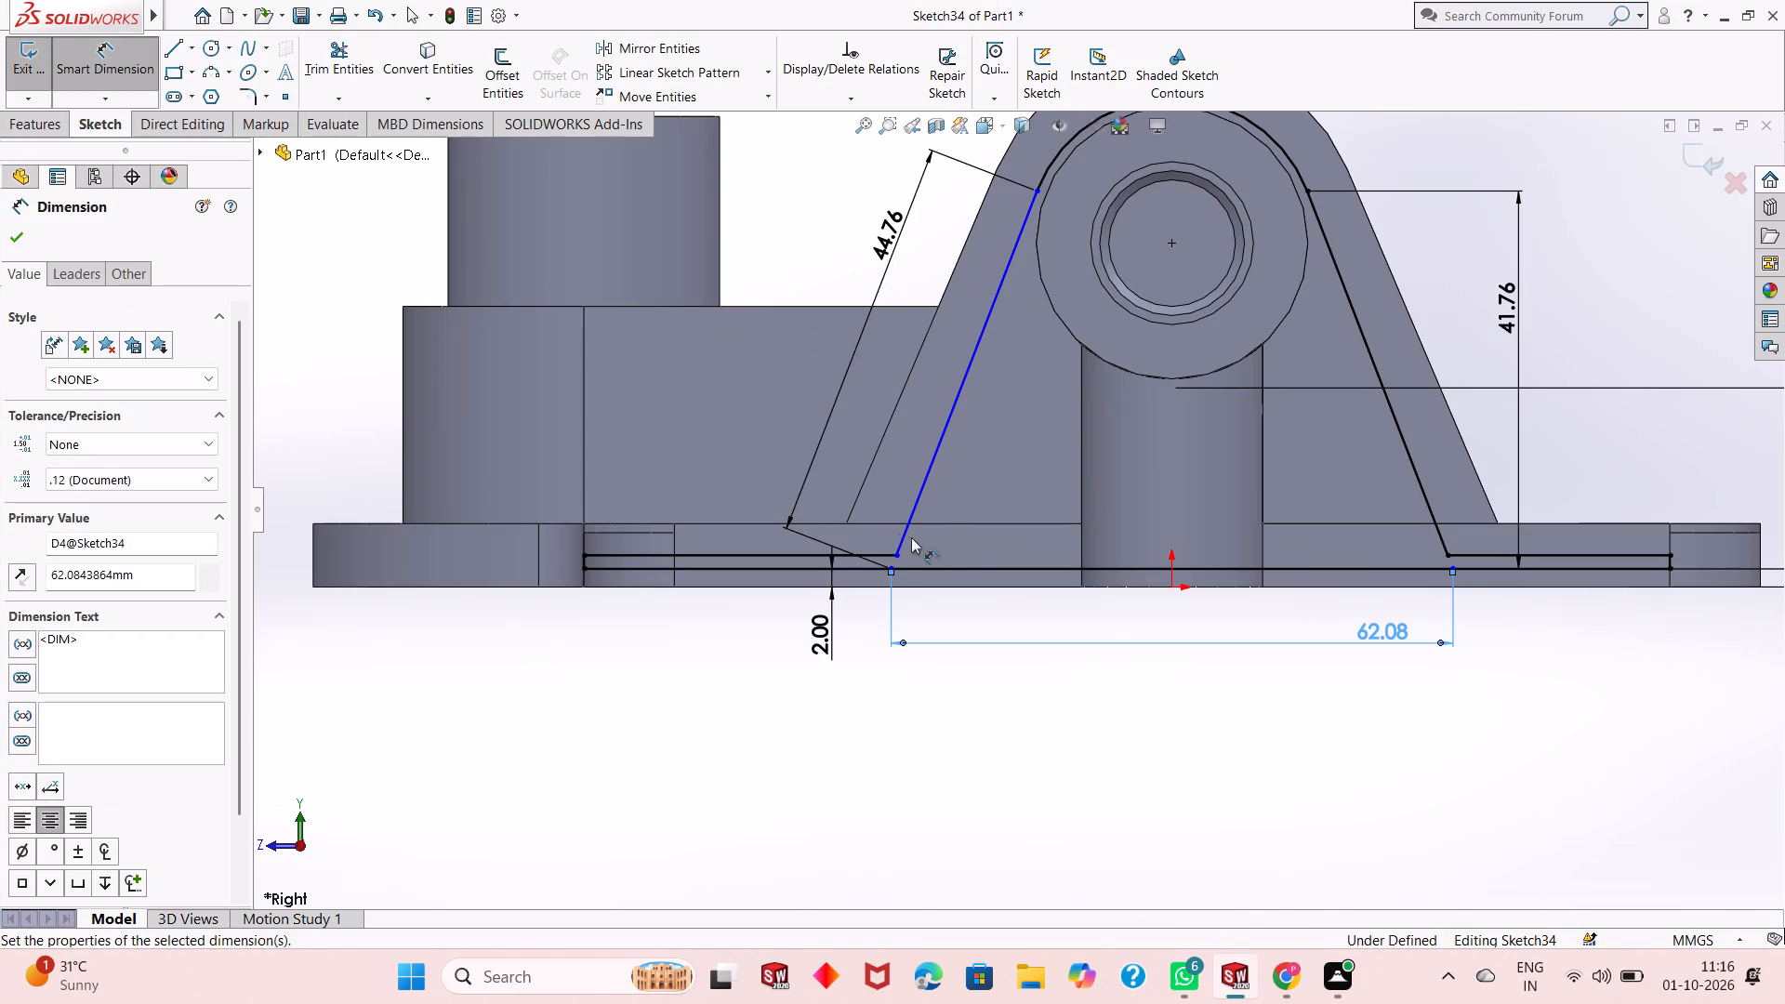
{"action": "left_click", "coordinate": [939, 453]}
{"action": "left_click", "coordinate": [927, 439]}
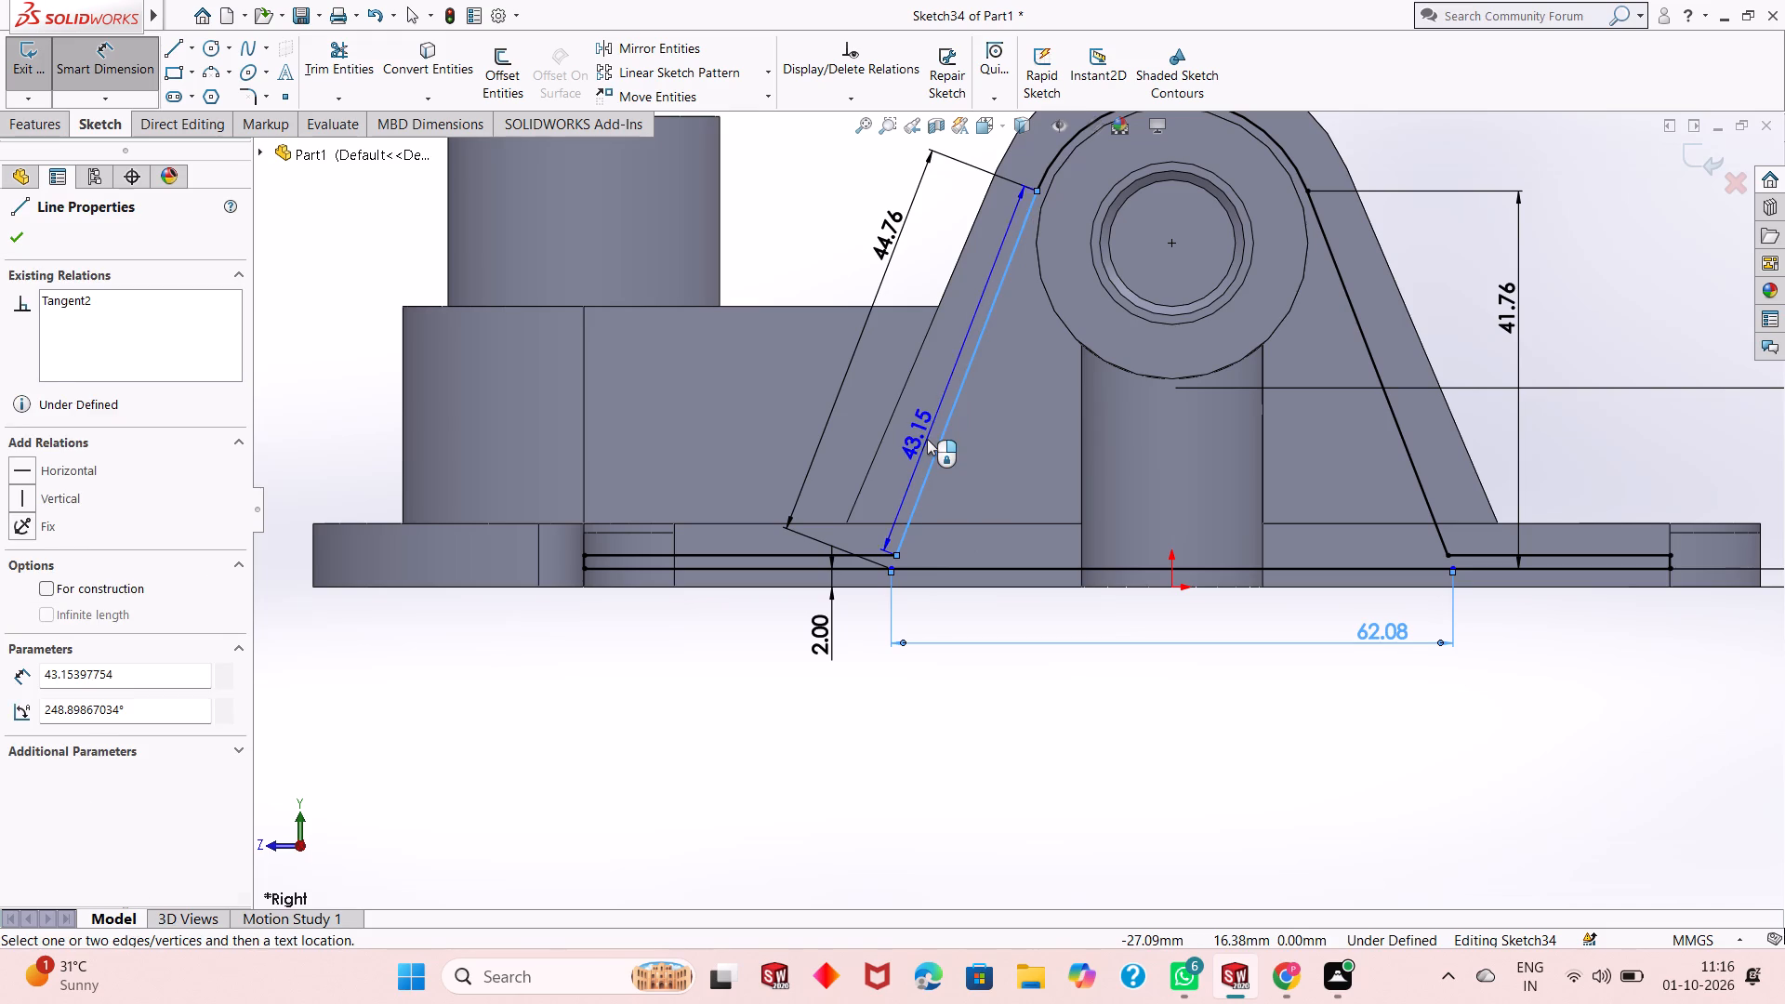
{"action": "left_click", "coordinate": [842, 414]}
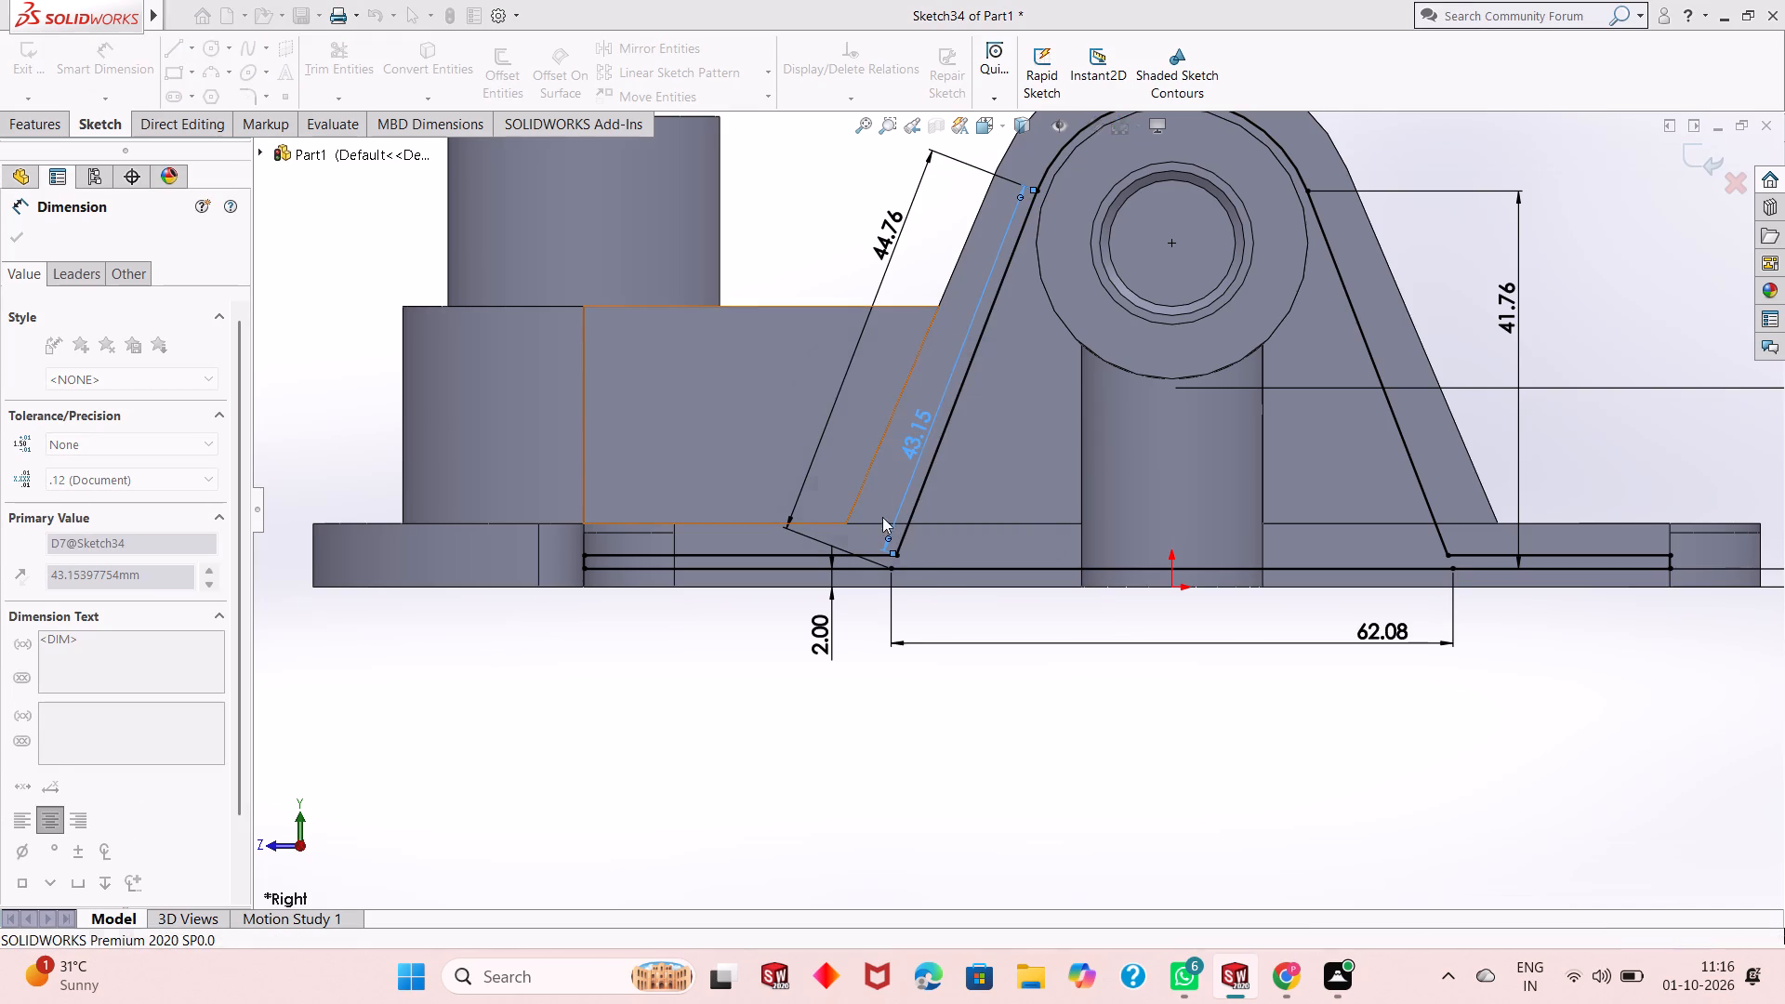
{"action": "scroll", "coordinate": [935, 570], "scroll_direction": "up", "scroll_amount": 5}
{"action": "key", "text": "Escape"}
{"action": "key", "text": "Escape"}
{"action": "key", "text": "Escape"}
{"action": "scroll", "coordinate": [1051, 489], "scroll_direction": "up", "scroll_amount": 2}
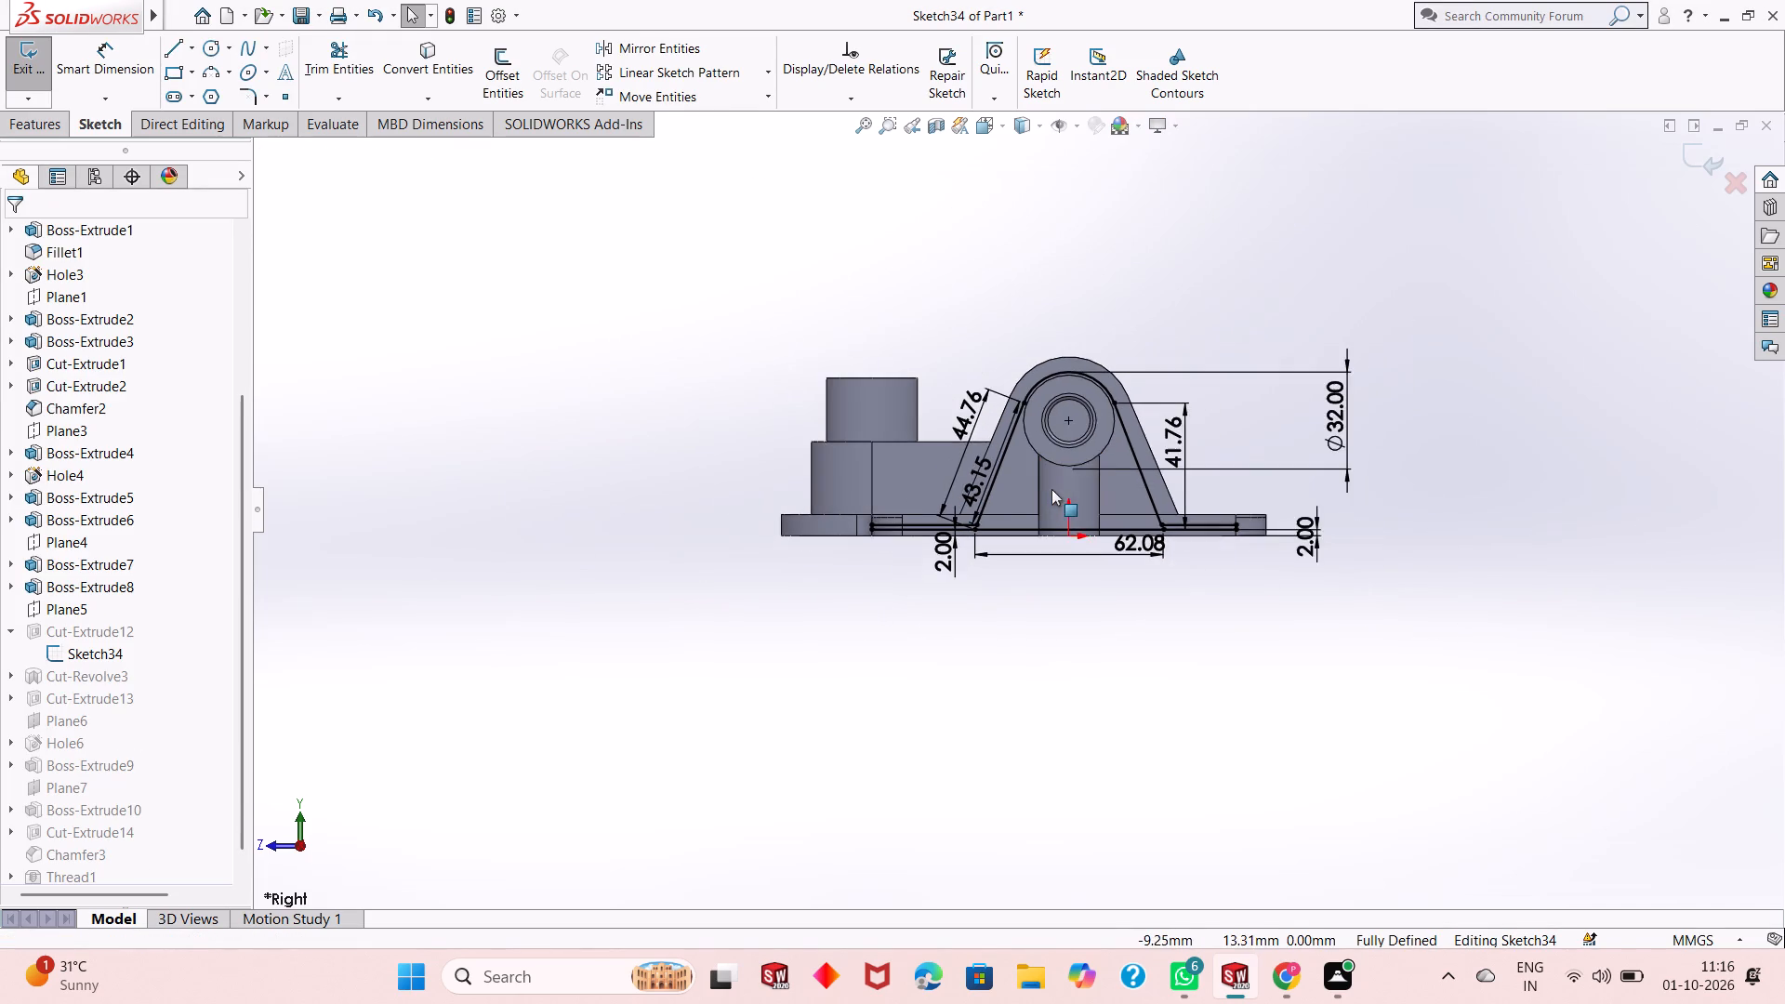
{"action": "scroll", "coordinate": [1081, 490], "scroll_direction": "down", "scroll_amount": 2}
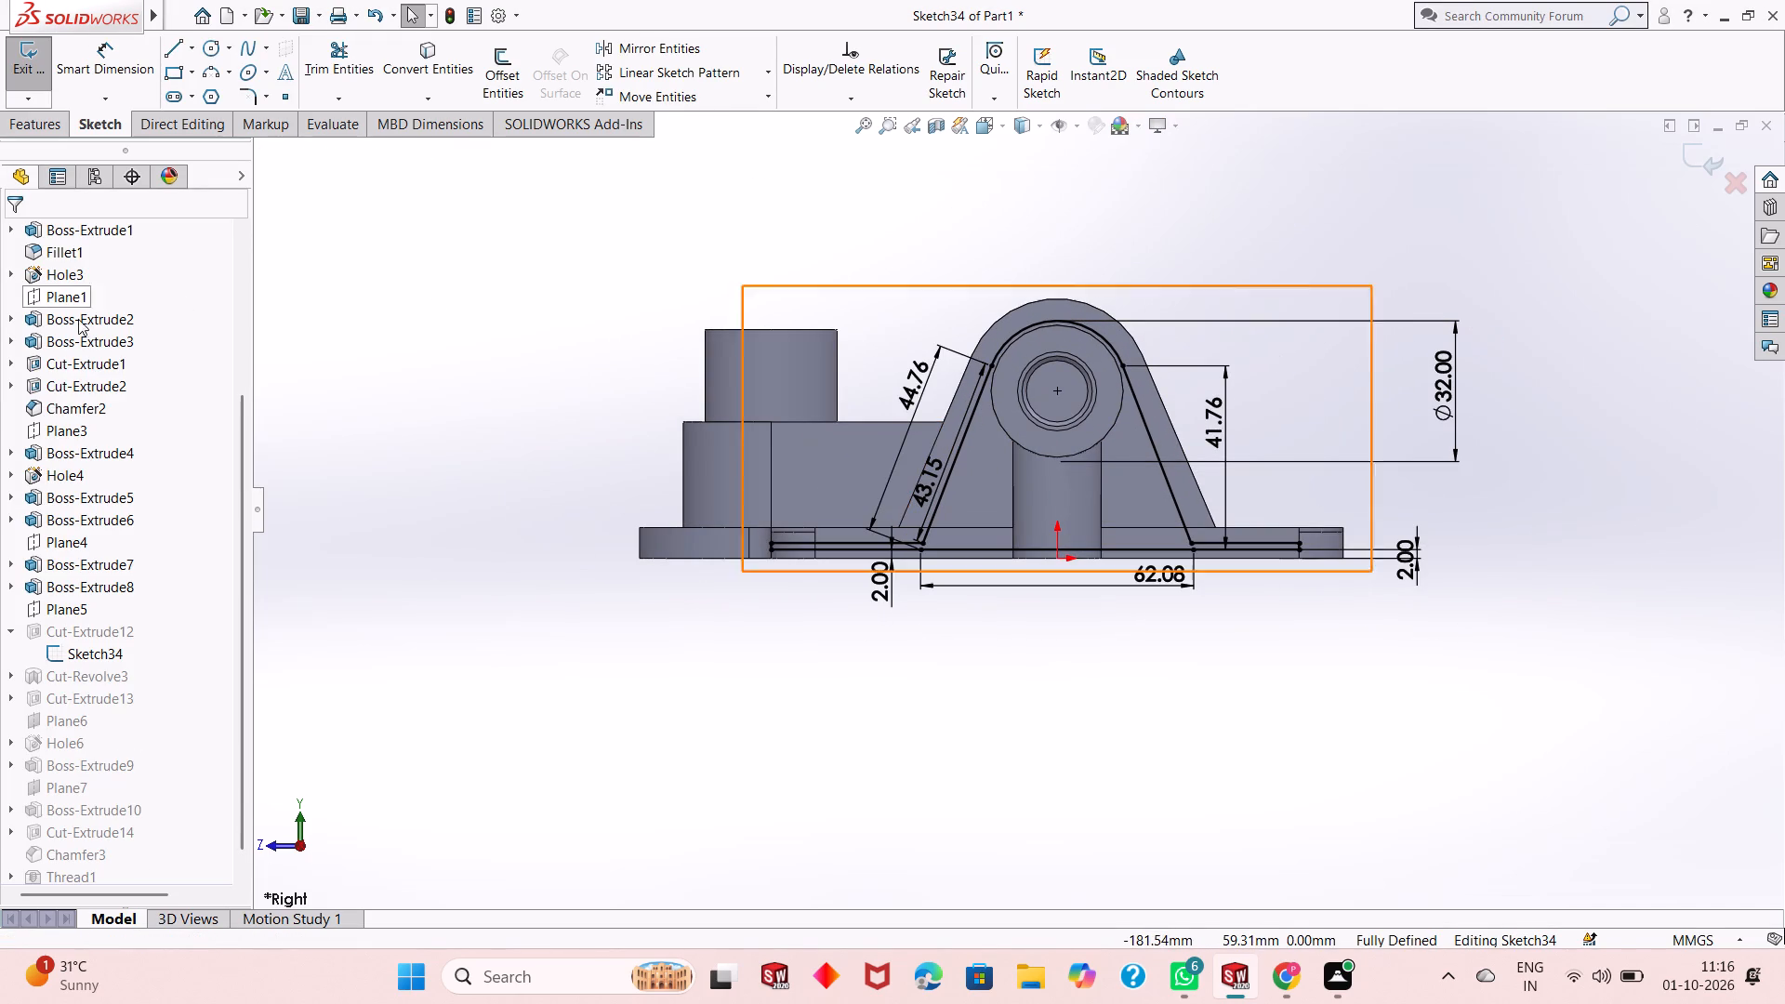
{"action": "left_click", "coordinate": [1683, 153]}
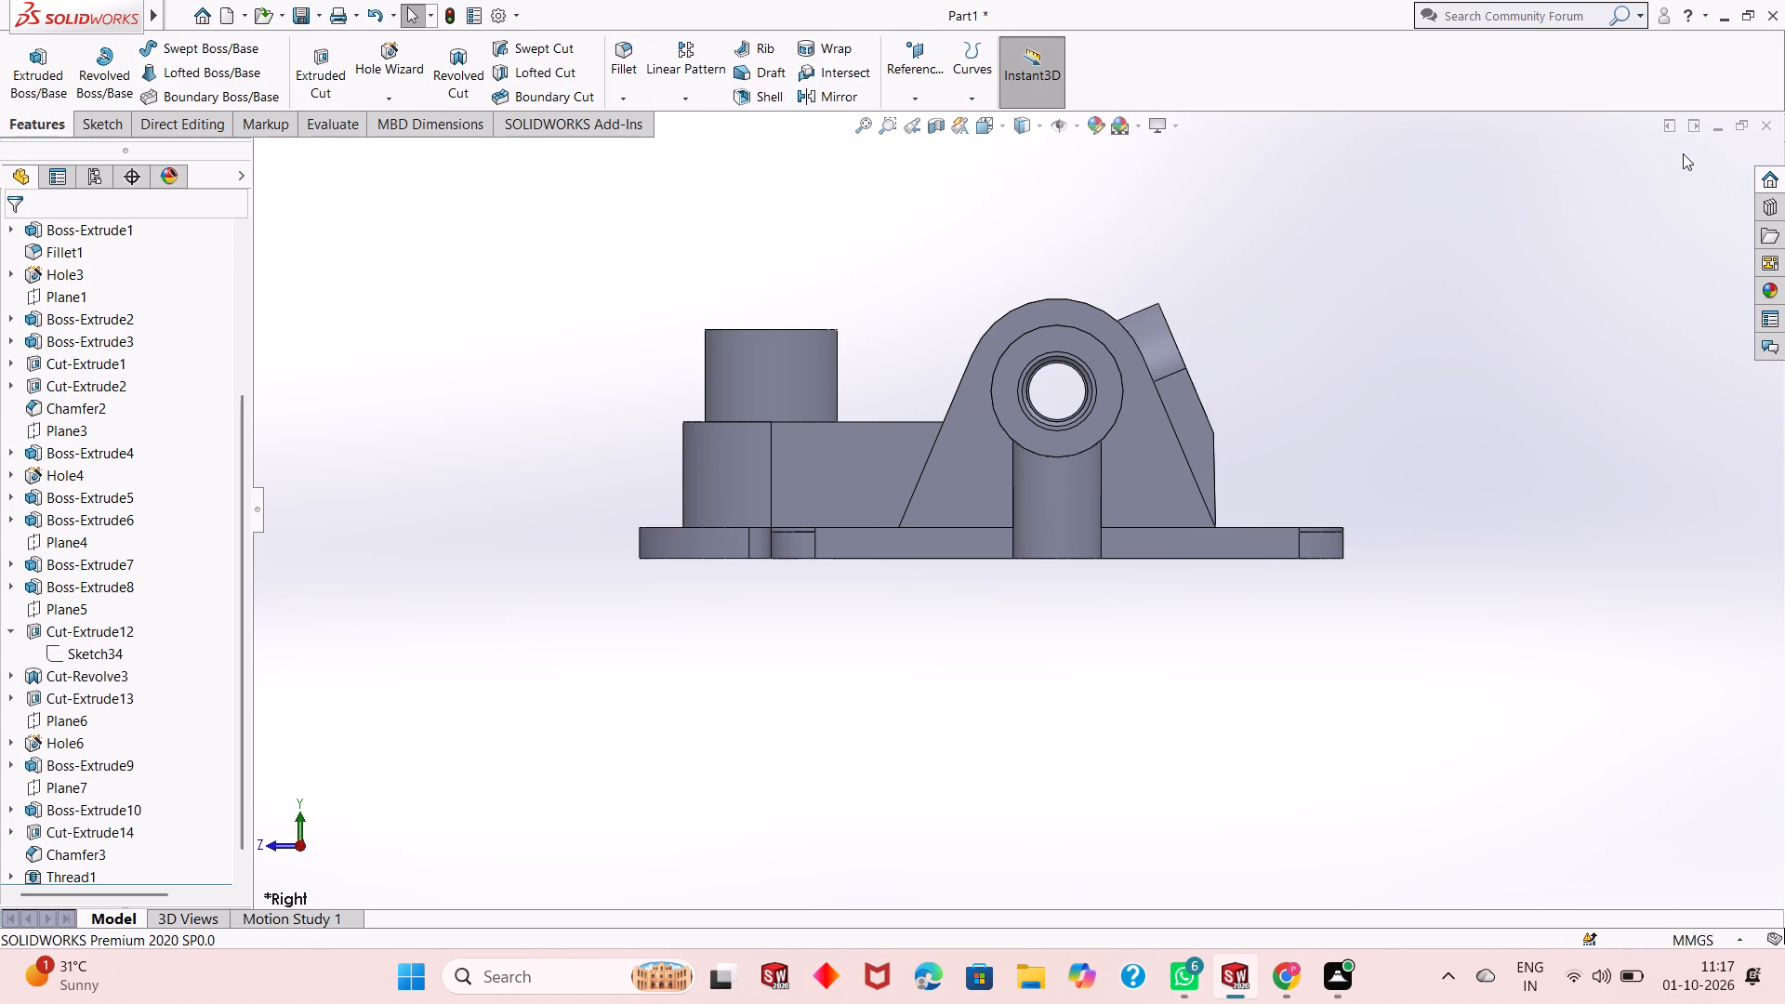
Examine the rebuilt cavity and its shallow recess band from the housing's underside.
{"action": "scroll", "coordinate": [1085, 452], "scroll_direction": "up", "scroll_amount": 1}
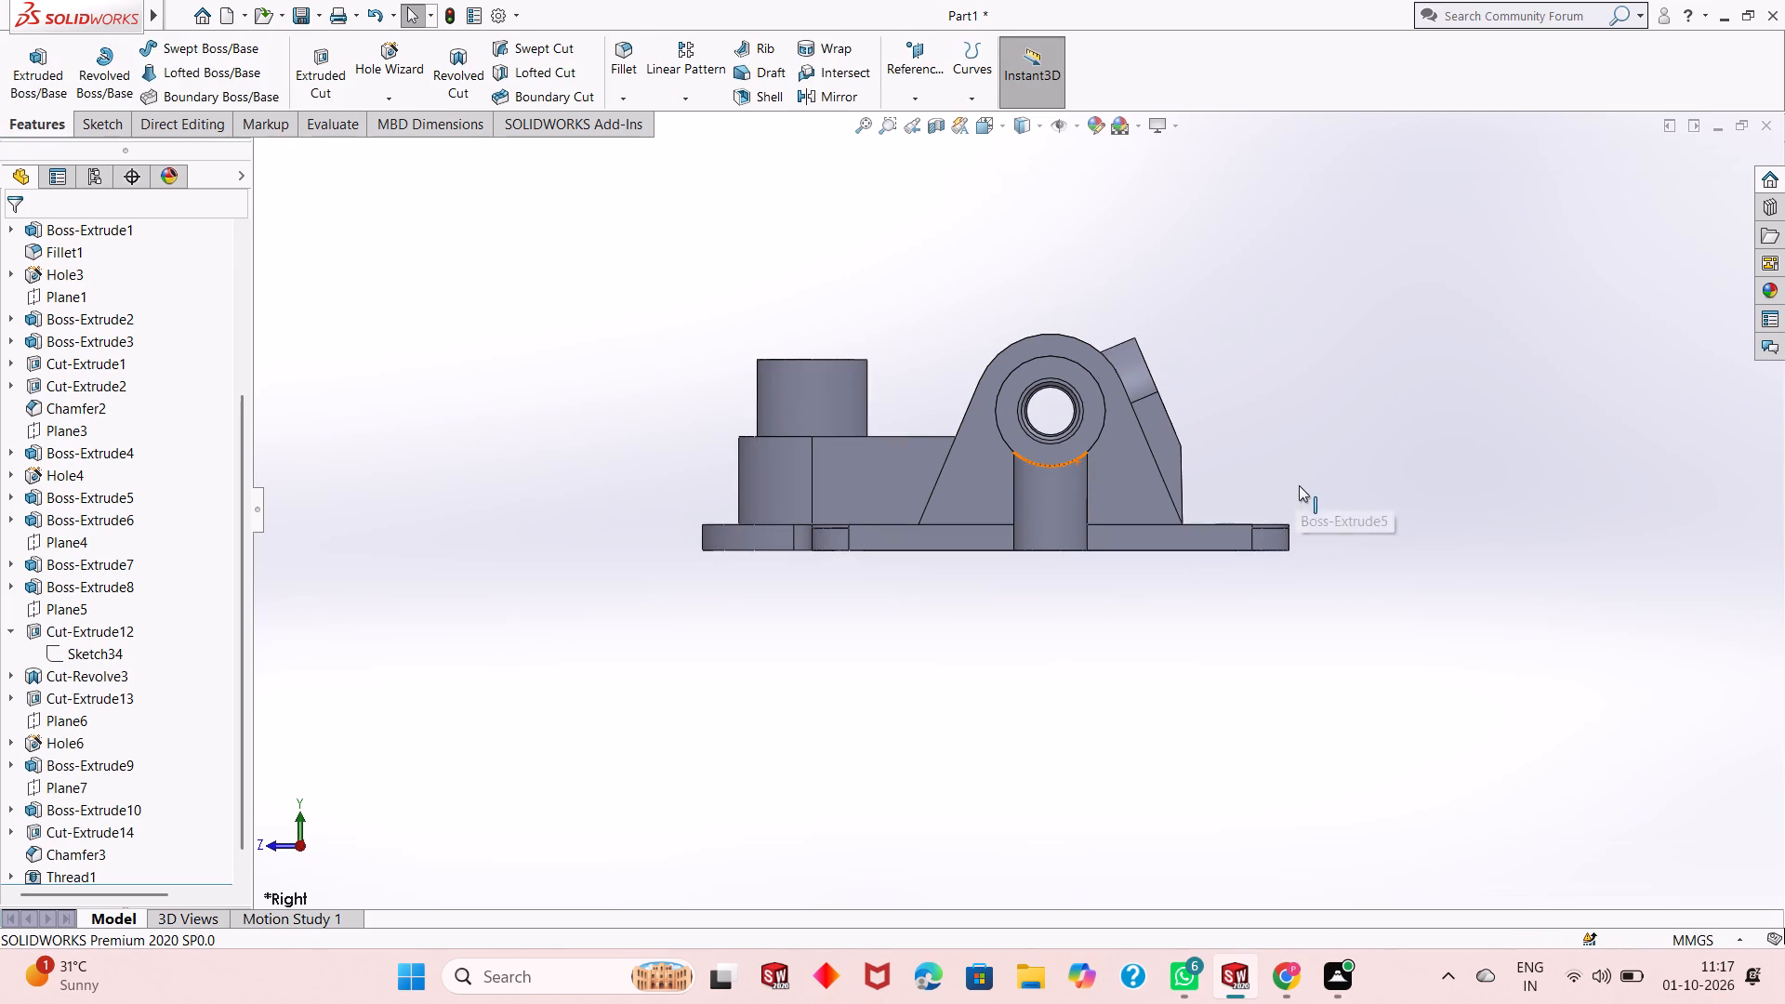
{"action": "middle_click_drag", "start_coordinate": [1299, 489], "coordinate": [1289, 225]}
{"action": "middle_click_drag", "start_coordinate": [1212, 572], "coordinate": [1221, 472]}
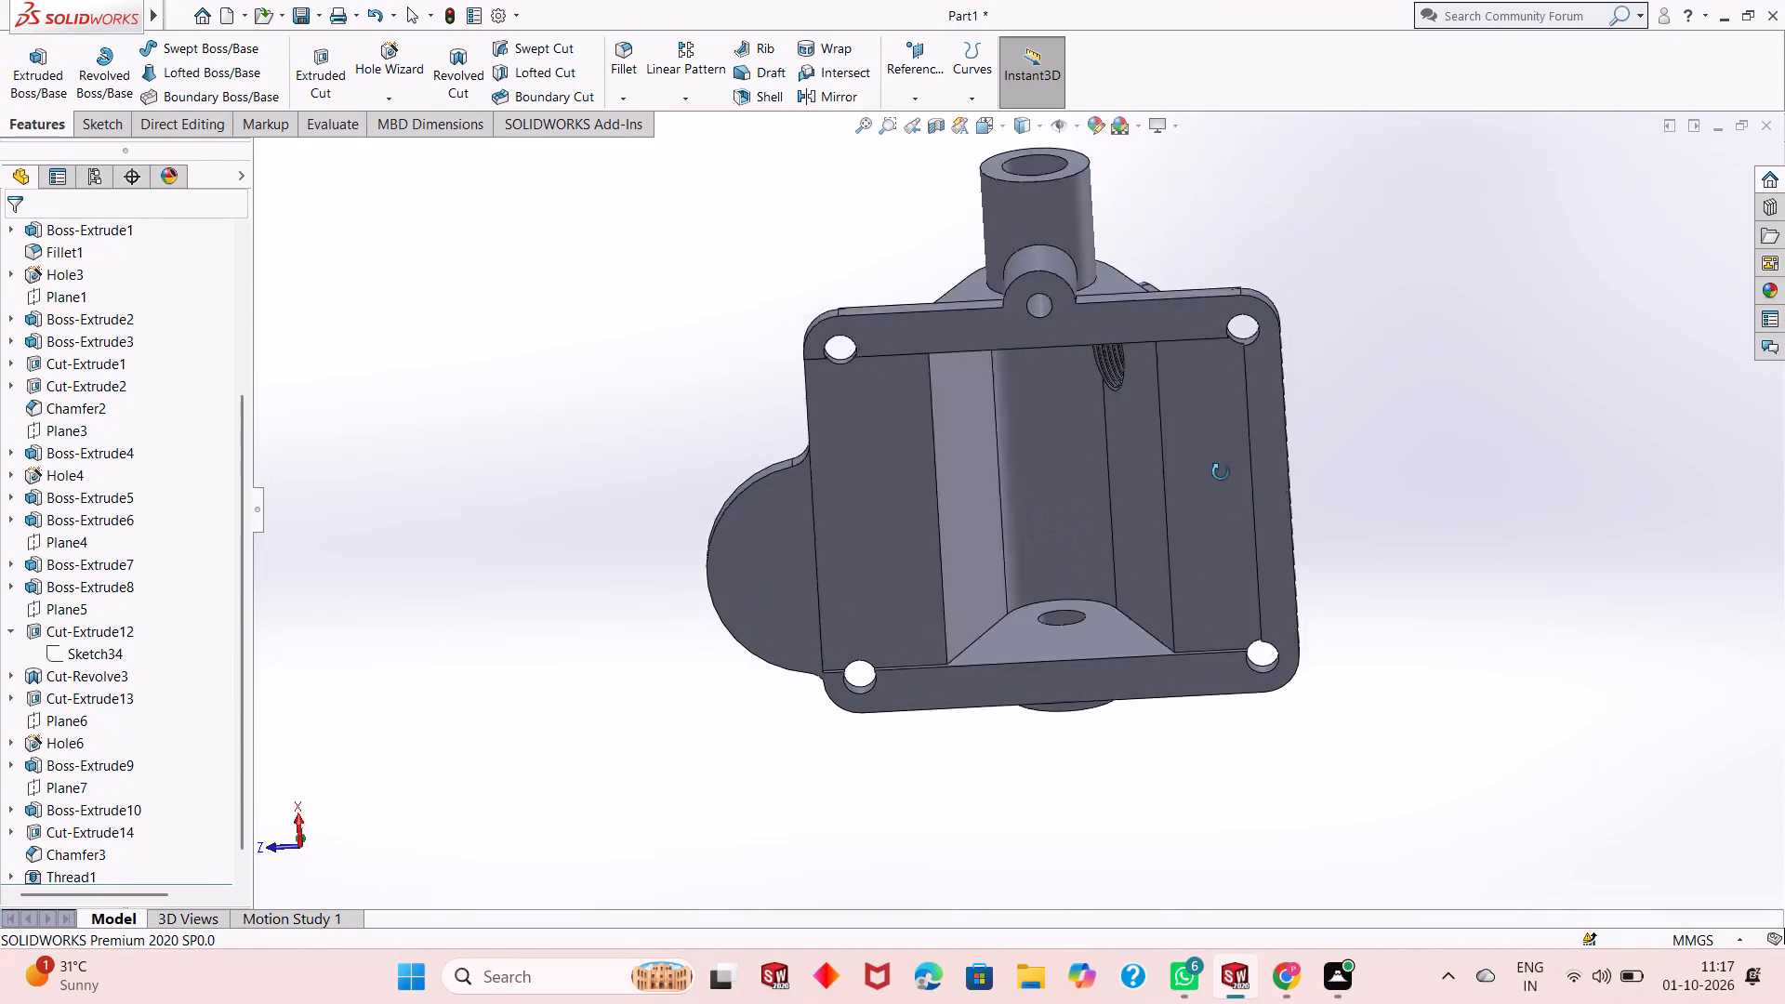
{"action": "middle_click_drag", "start_coordinate": [1221, 472], "coordinate": [1237, 220]}
{"action": "scroll", "coordinate": [1219, 269], "scroll_direction": "down", "scroll_amount": 3}
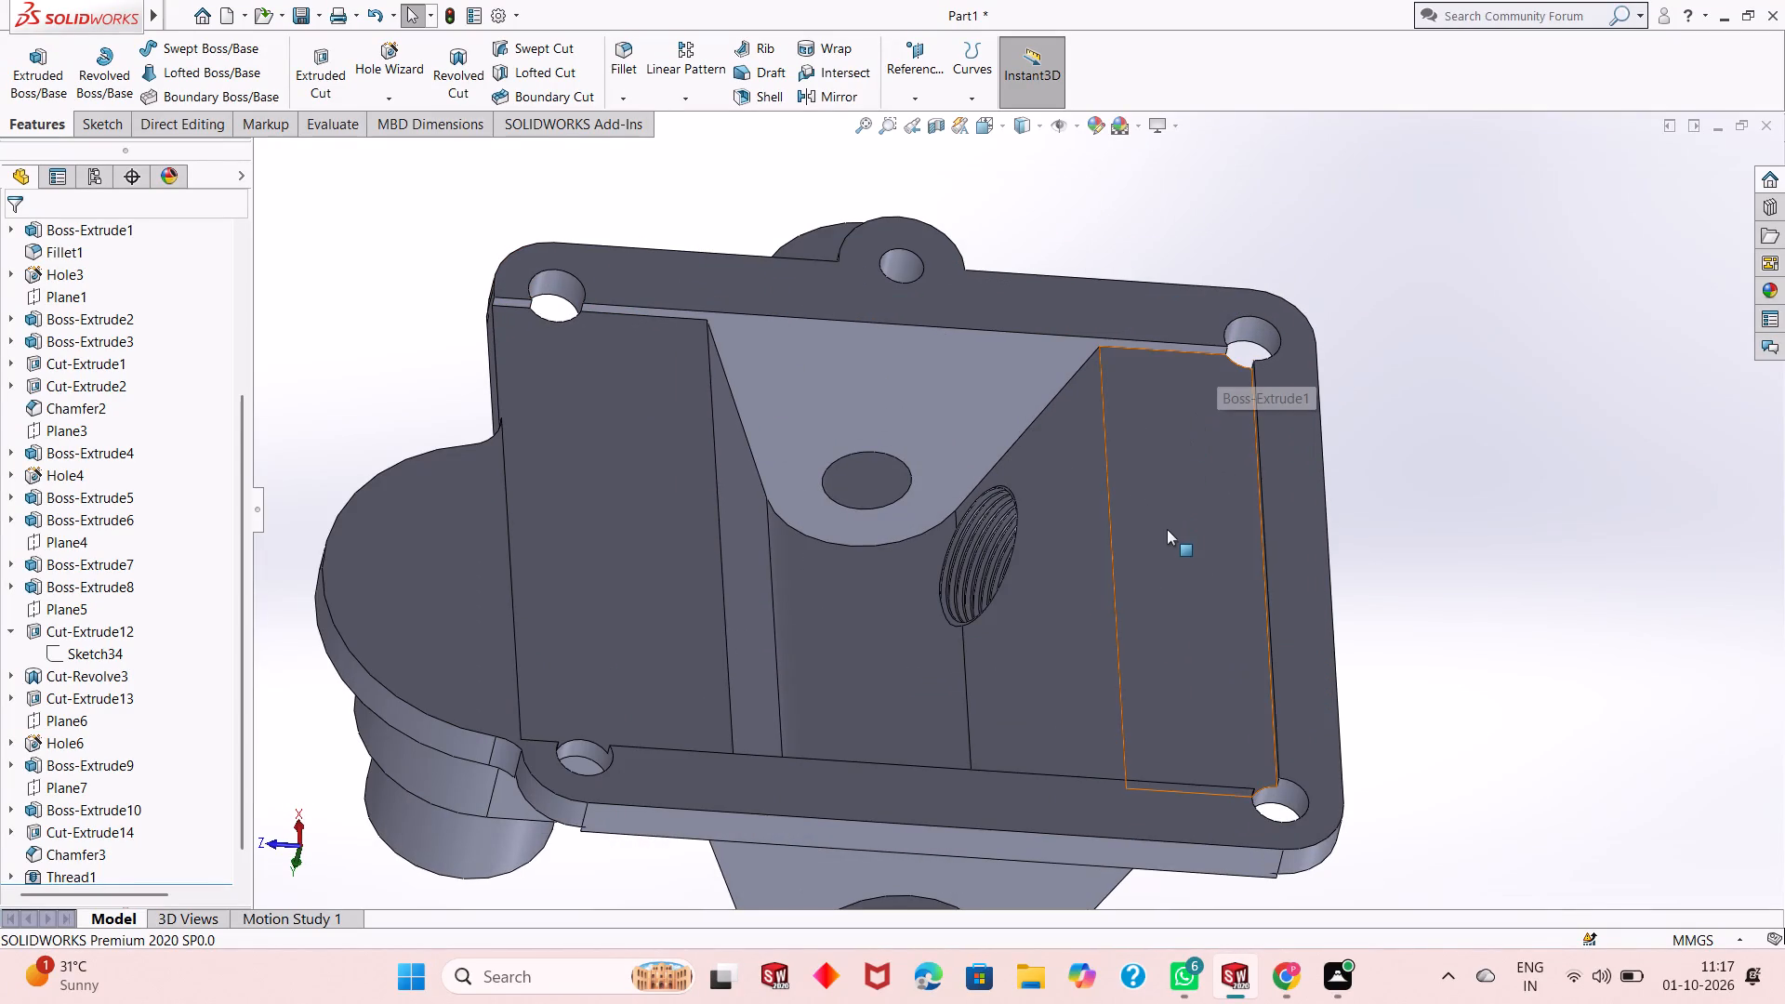
{"action": "middle_click_drag", "start_coordinate": [1167, 537], "coordinate": [1141, 458]}
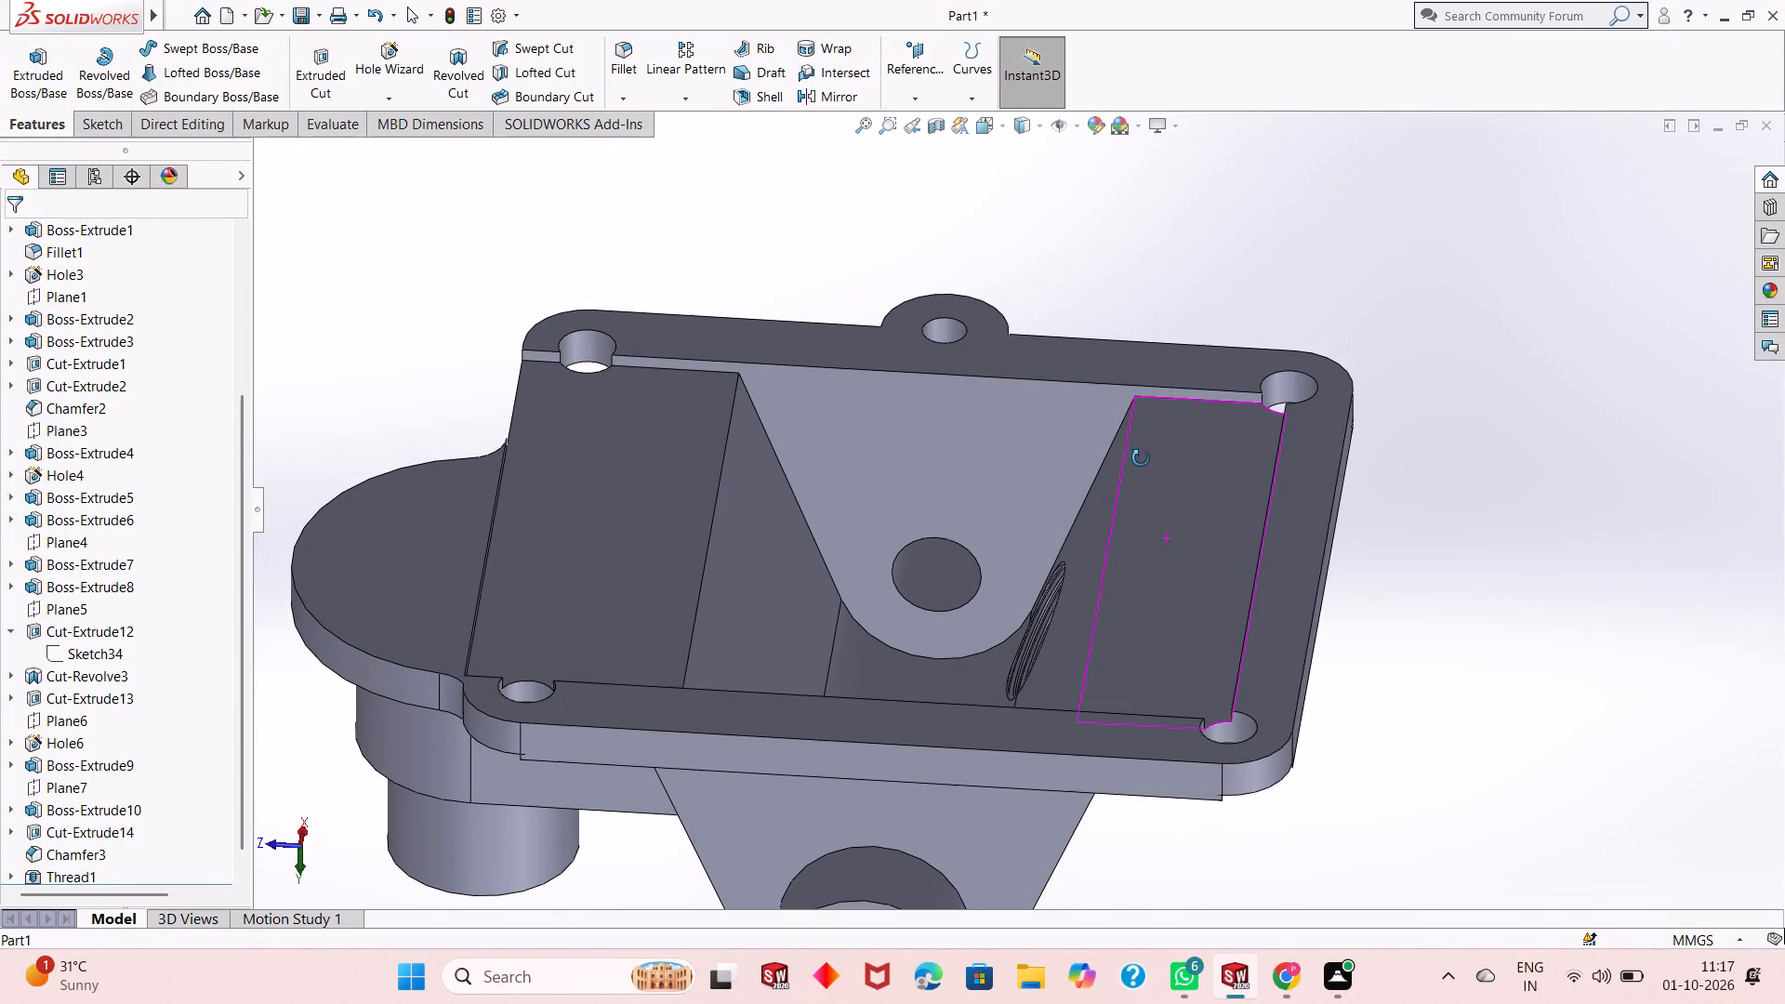
{"action": "middle_click_drag", "start_coordinate": [1141, 458], "coordinate": [1141, 470]}
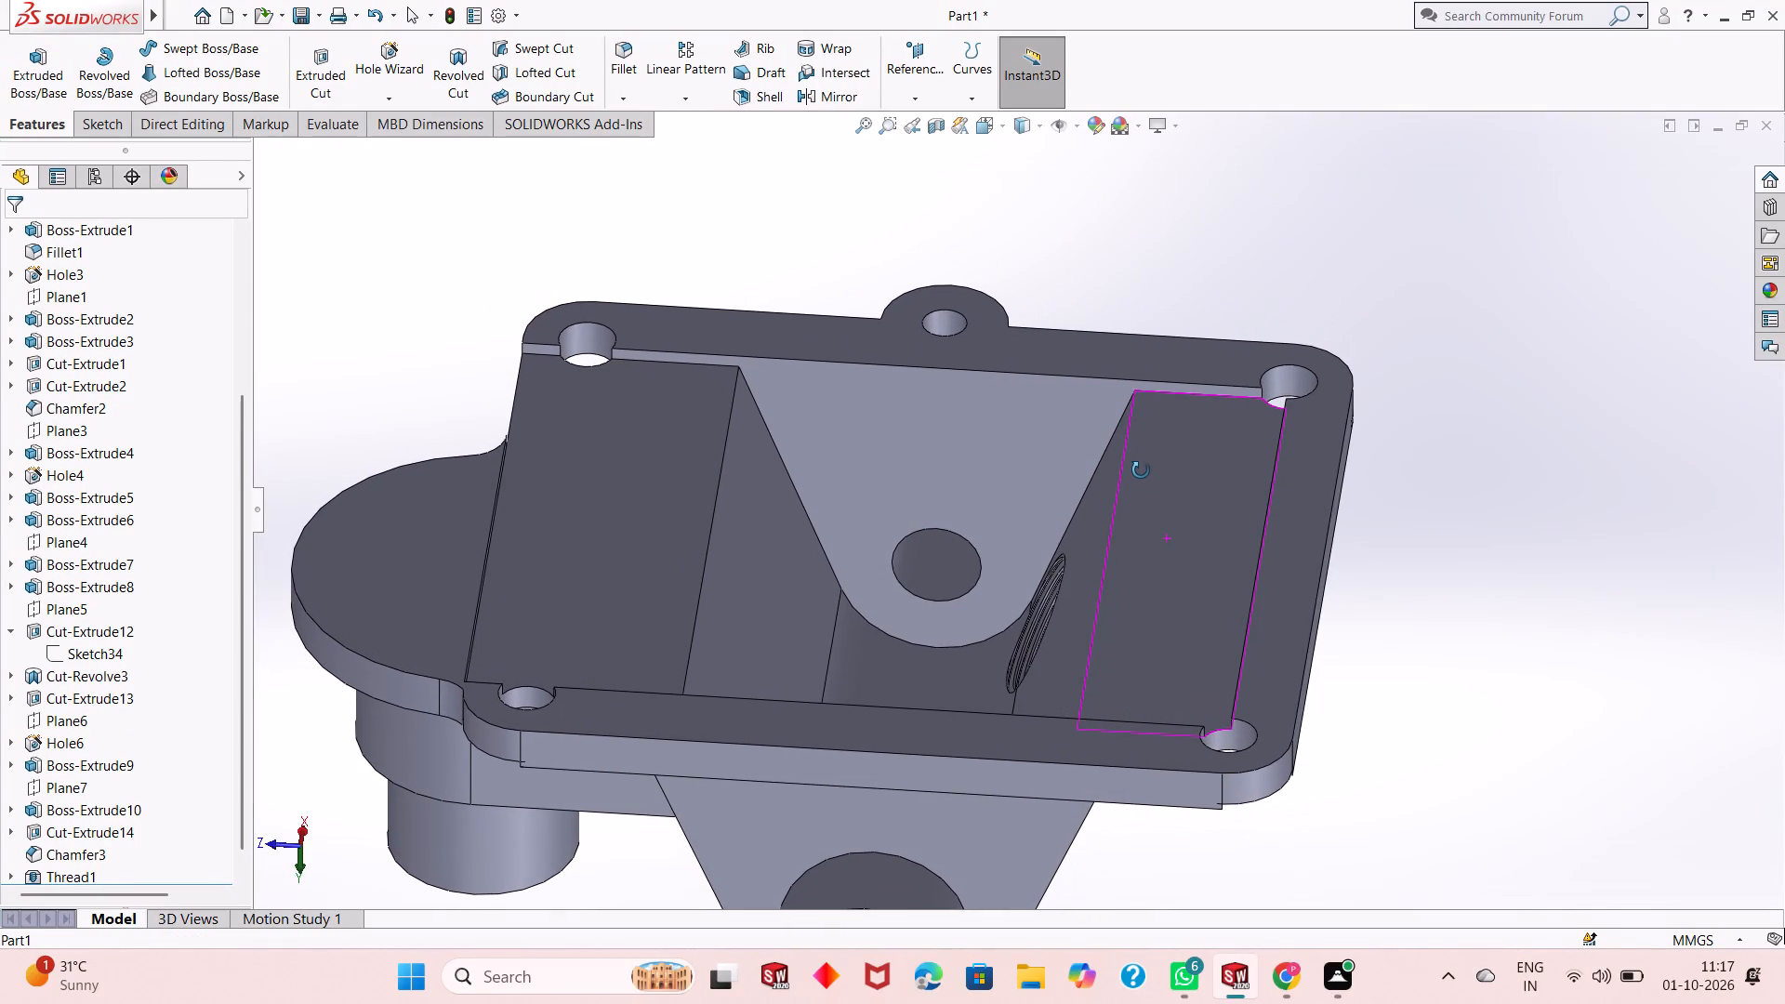
{"action": "middle_click_drag", "start_coordinate": [1141, 470], "coordinate": [1132, 499]}
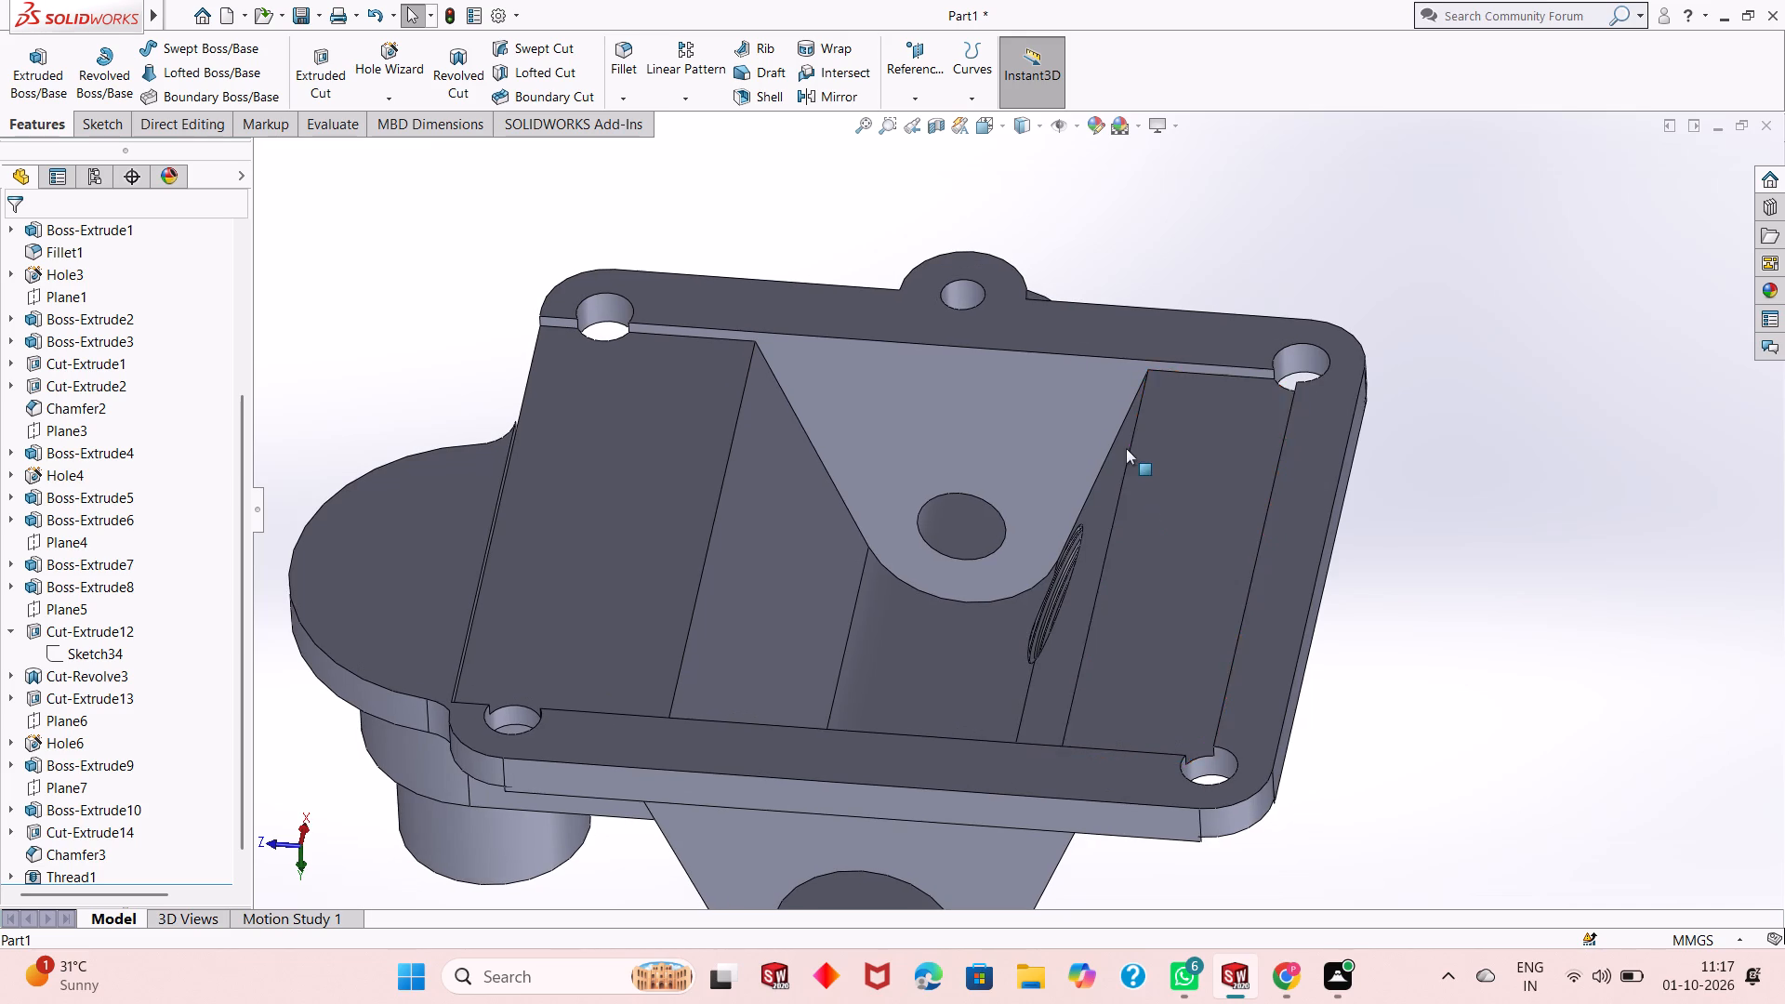
{"action": "scroll", "coordinate": [1125, 447], "scroll_direction": "down", "scroll_amount": 2}
{"action": "scroll", "coordinate": [1105, 489], "scroll_direction": "up", "scroll_amount": 1}
{"action": "middle_click_drag", "start_coordinate": [1104, 492], "coordinate": [1104, 402]}
{"action": "scroll", "coordinate": [1003, 545], "scroll_direction": "up", "scroll_amount": 1}
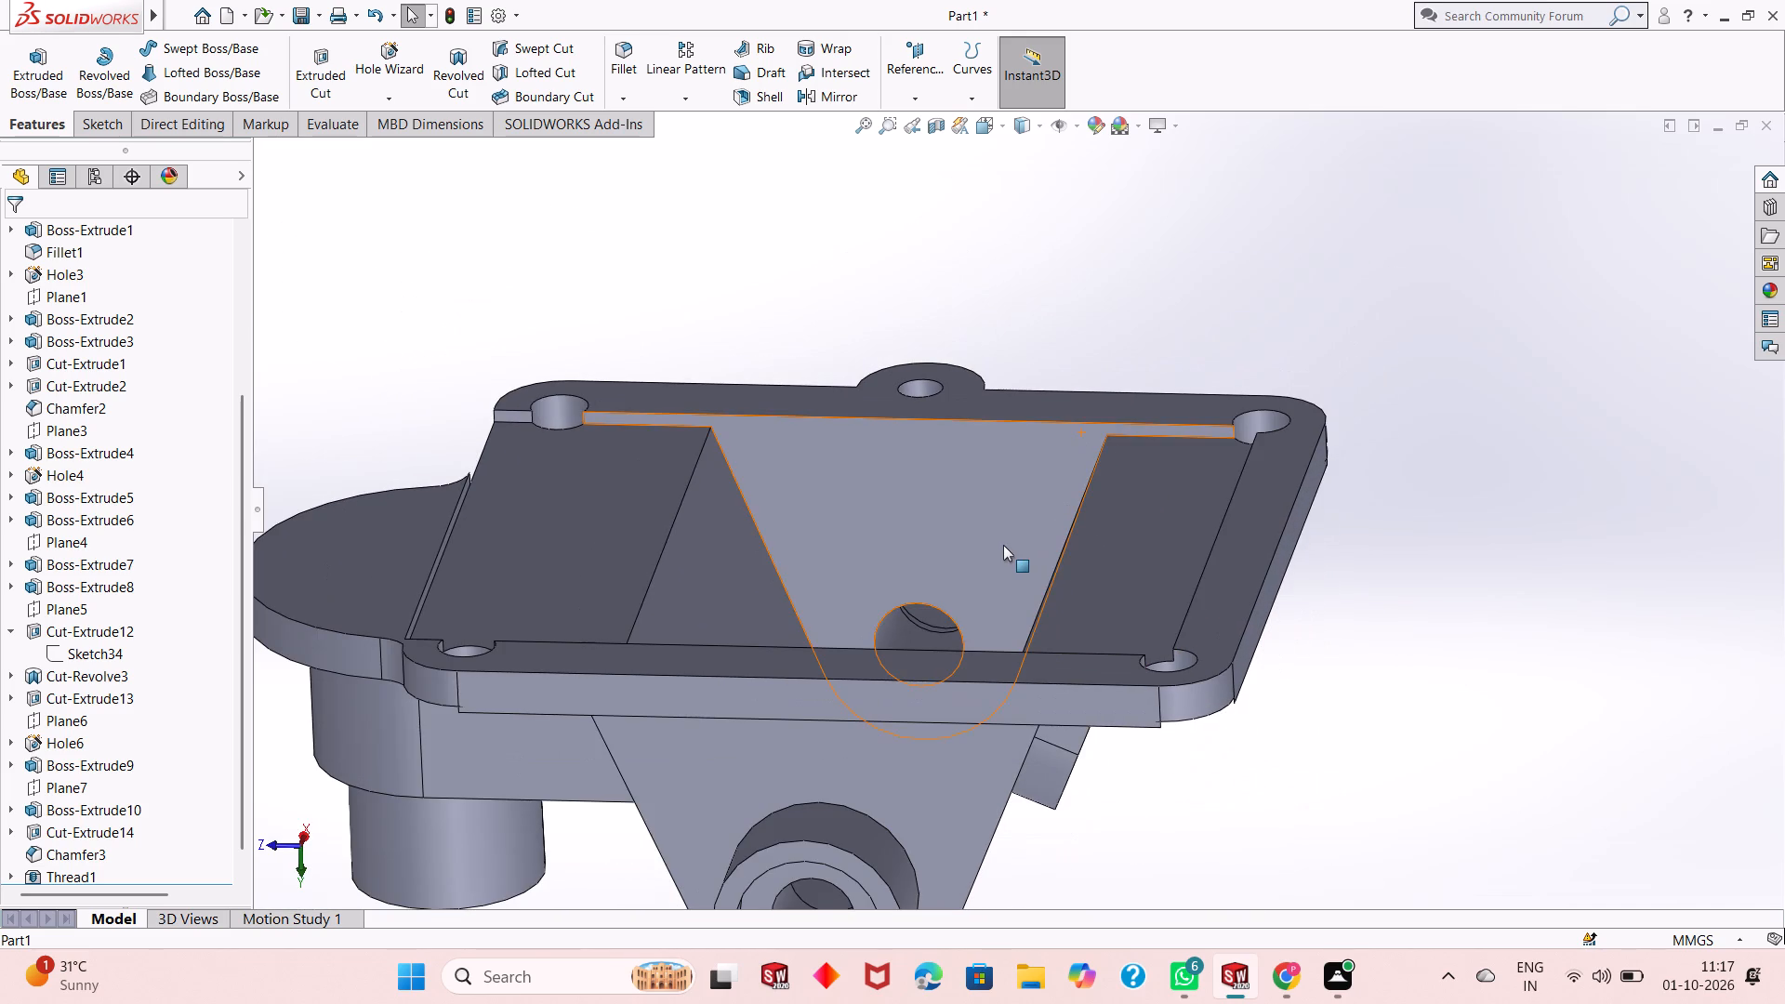
{"action": "key", "text": "Escape"}
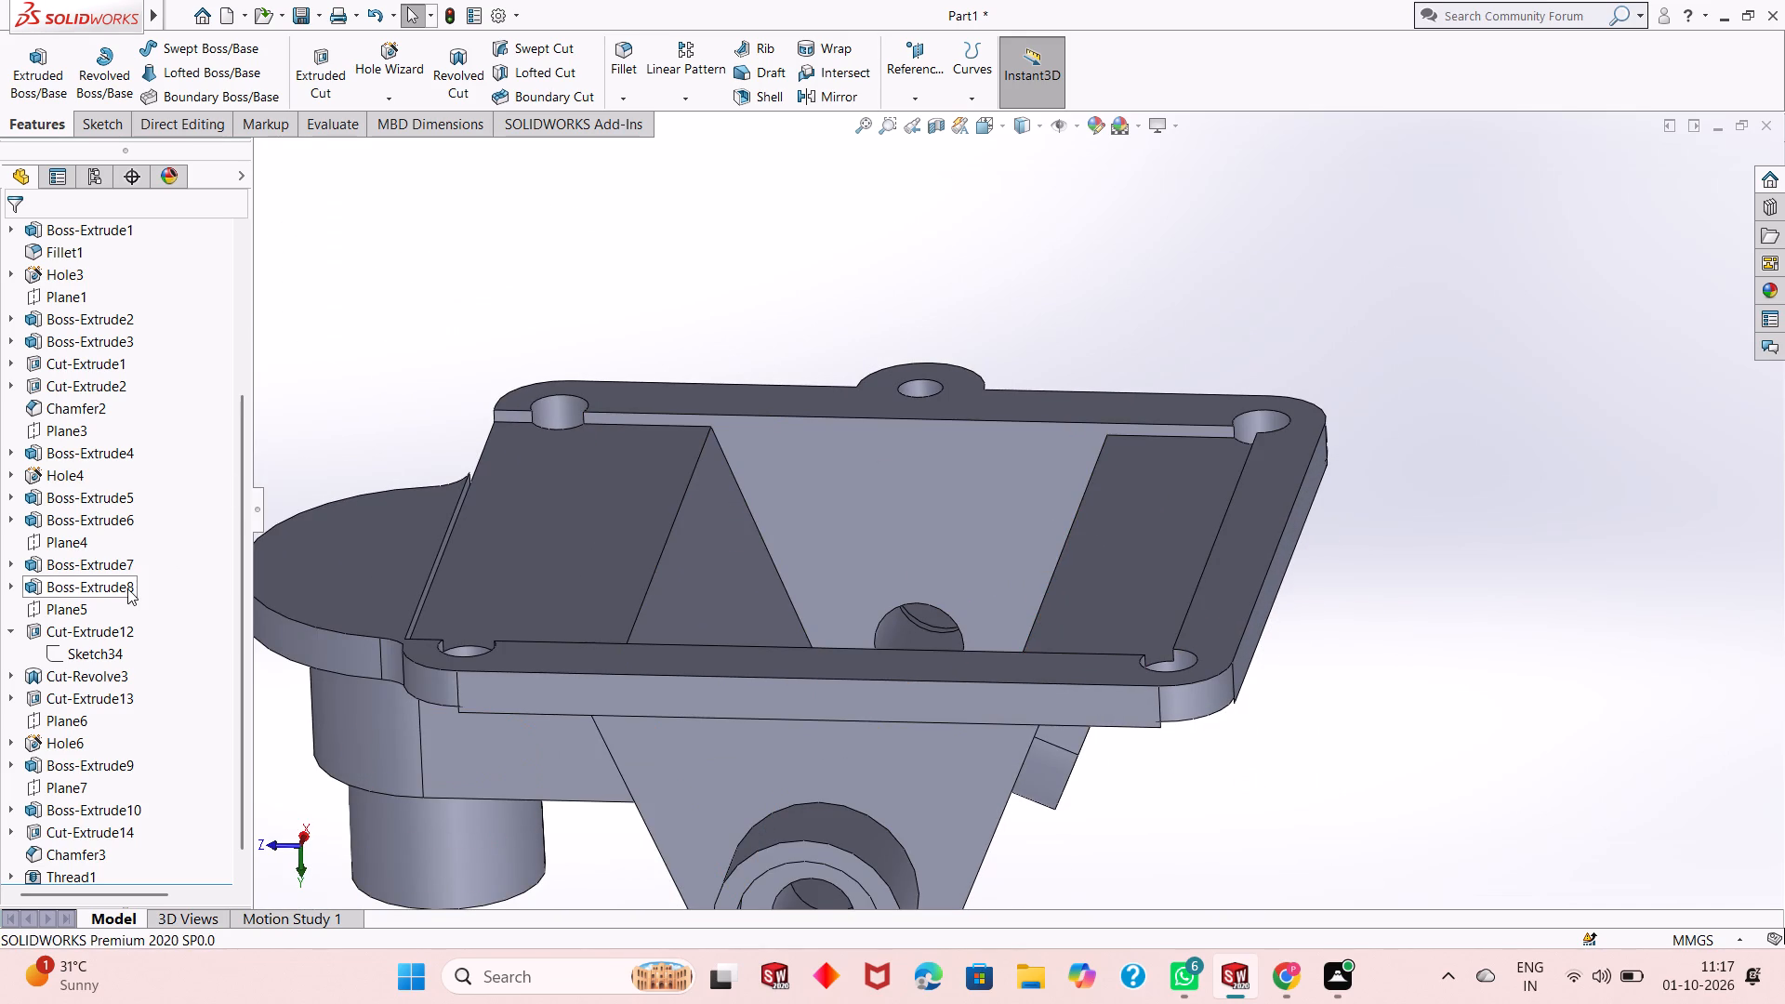
{"action": "key", "text": "Escape"}
Reopen the underside cavity cut's sketch, examine its profile square-on, and exit it.
{"action": "left_click", "coordinate": [100, 660]}
{"action": "left_click", "coordinate": [113, 601]}
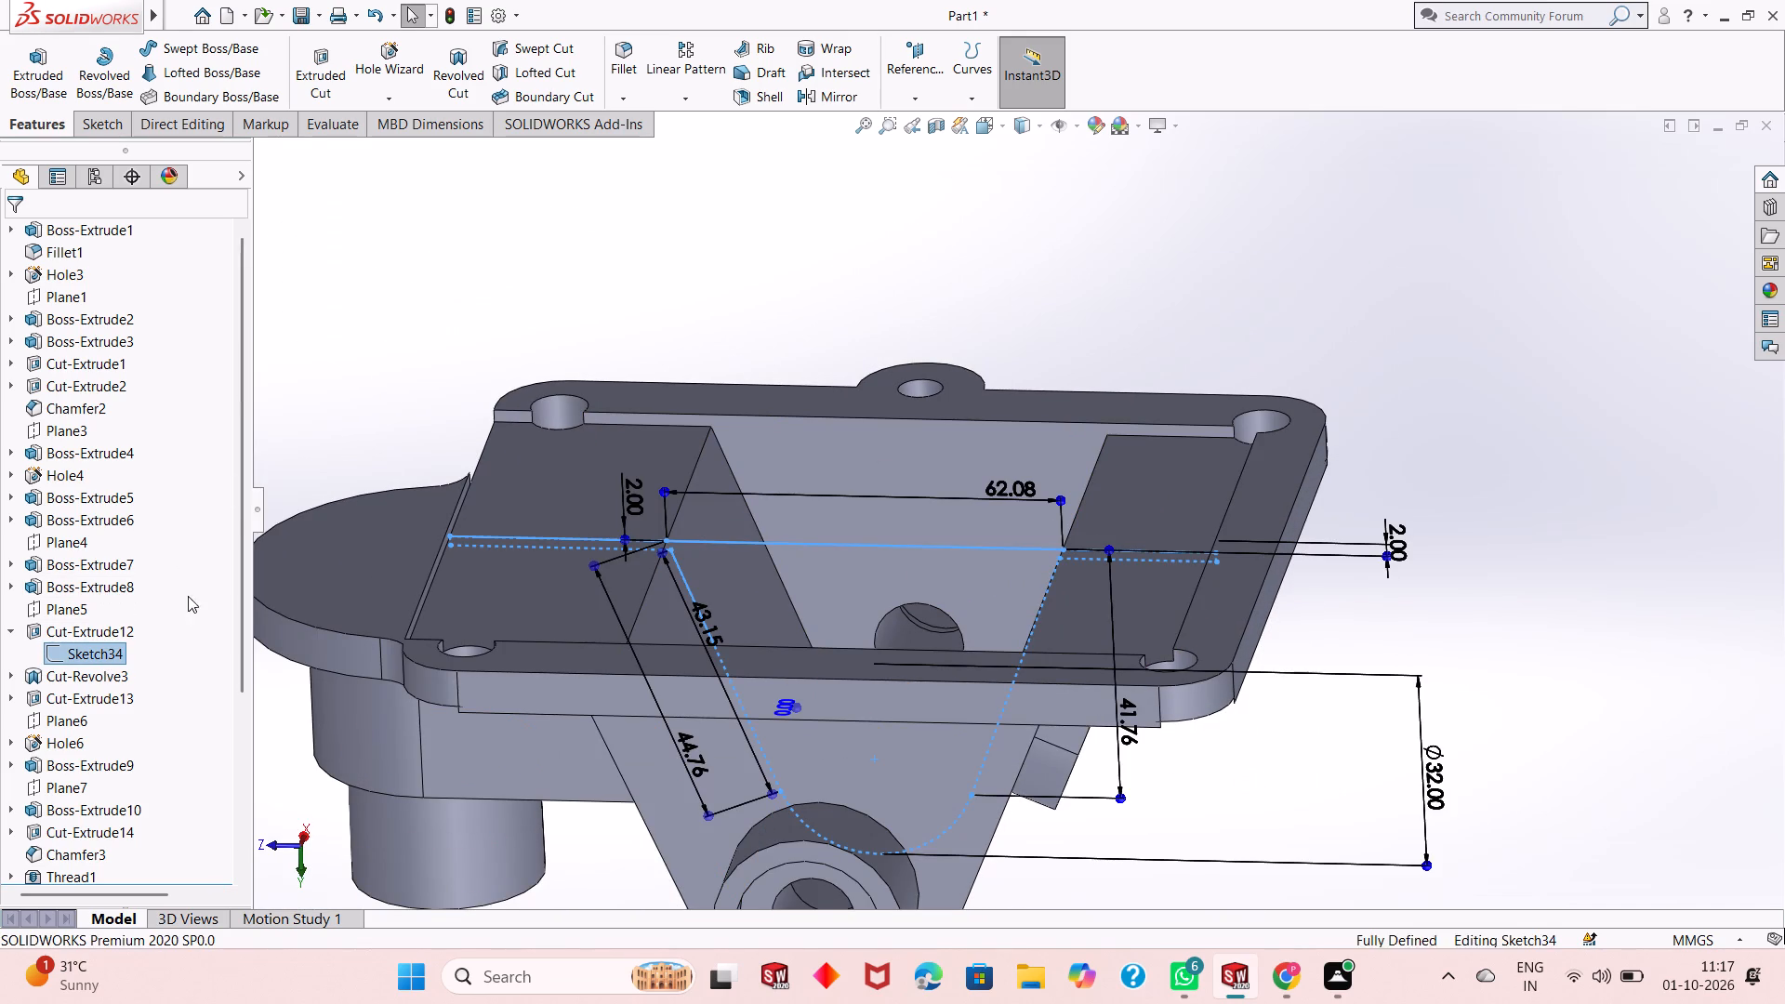
{"action": "middle_click_drag", "start_coordinate": [918, 331], "coordinate": [889, 955]}
{"action": "scroll", "coordinate": [895, 745], "scroll_direction": "up", "scroll_amount": 4}
{"action": "middle_click_drag", "start_coordinate": [1005, 476], "coordinate": [1046, 650]}
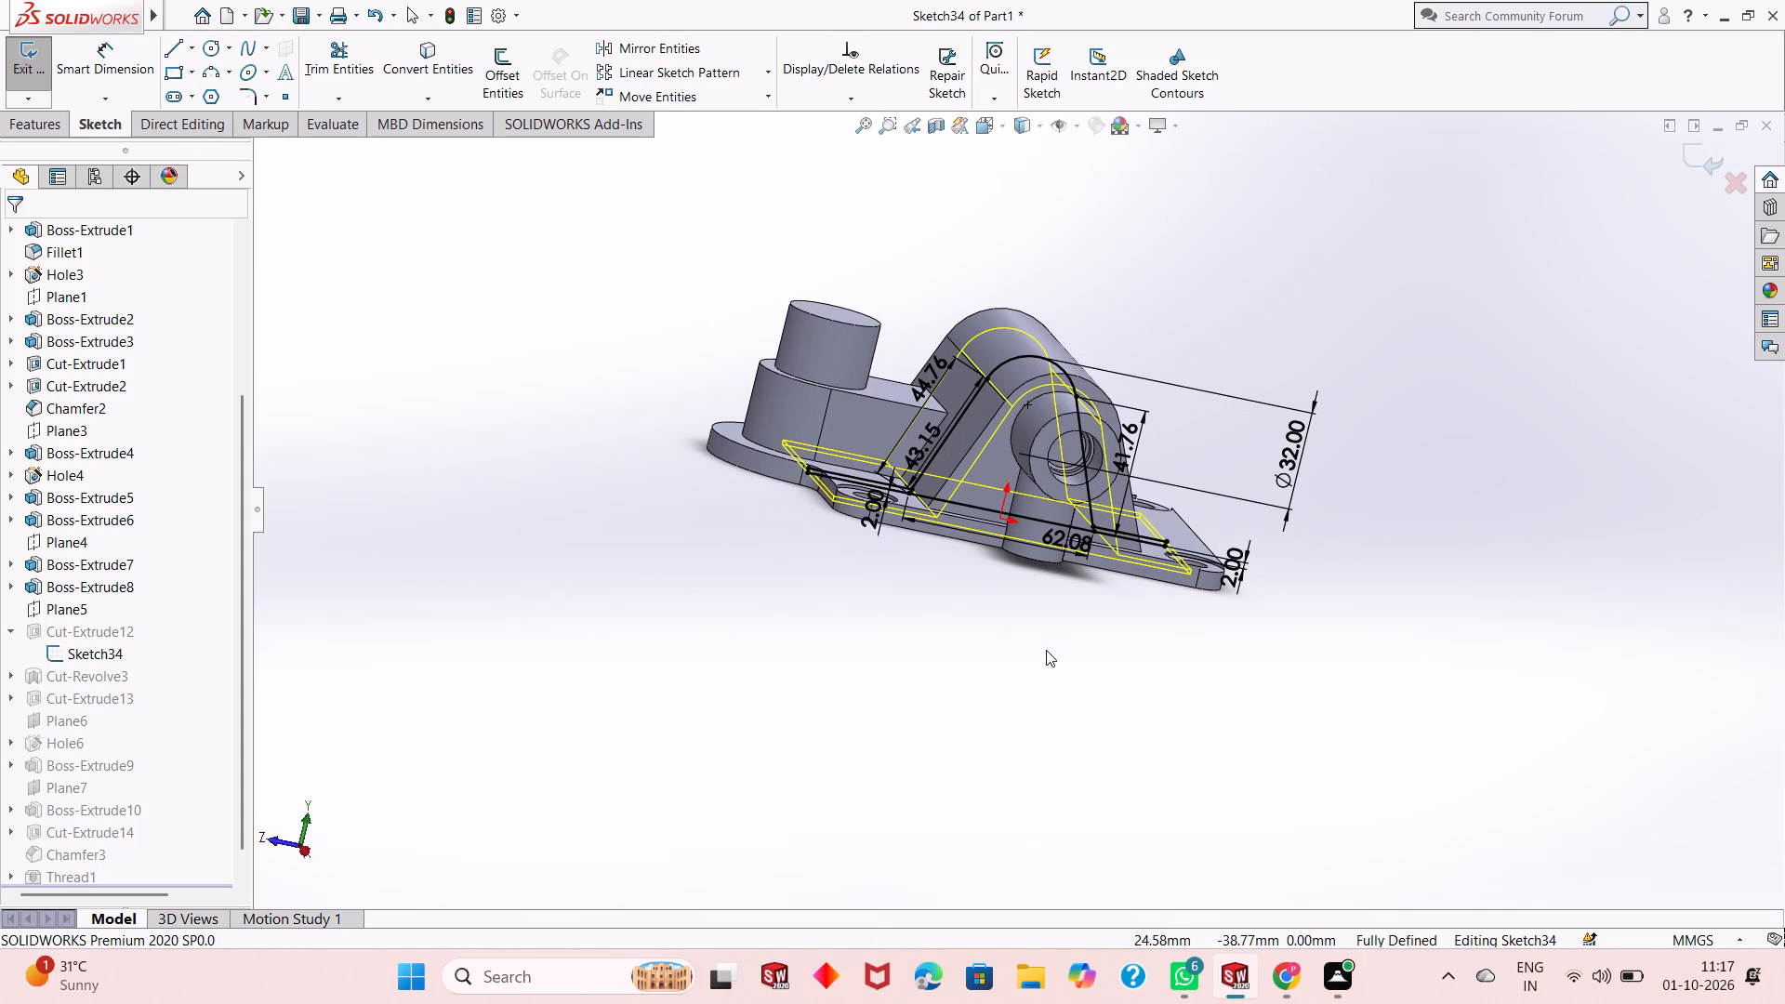
{"action": "key", "text": "ctrl+8"}
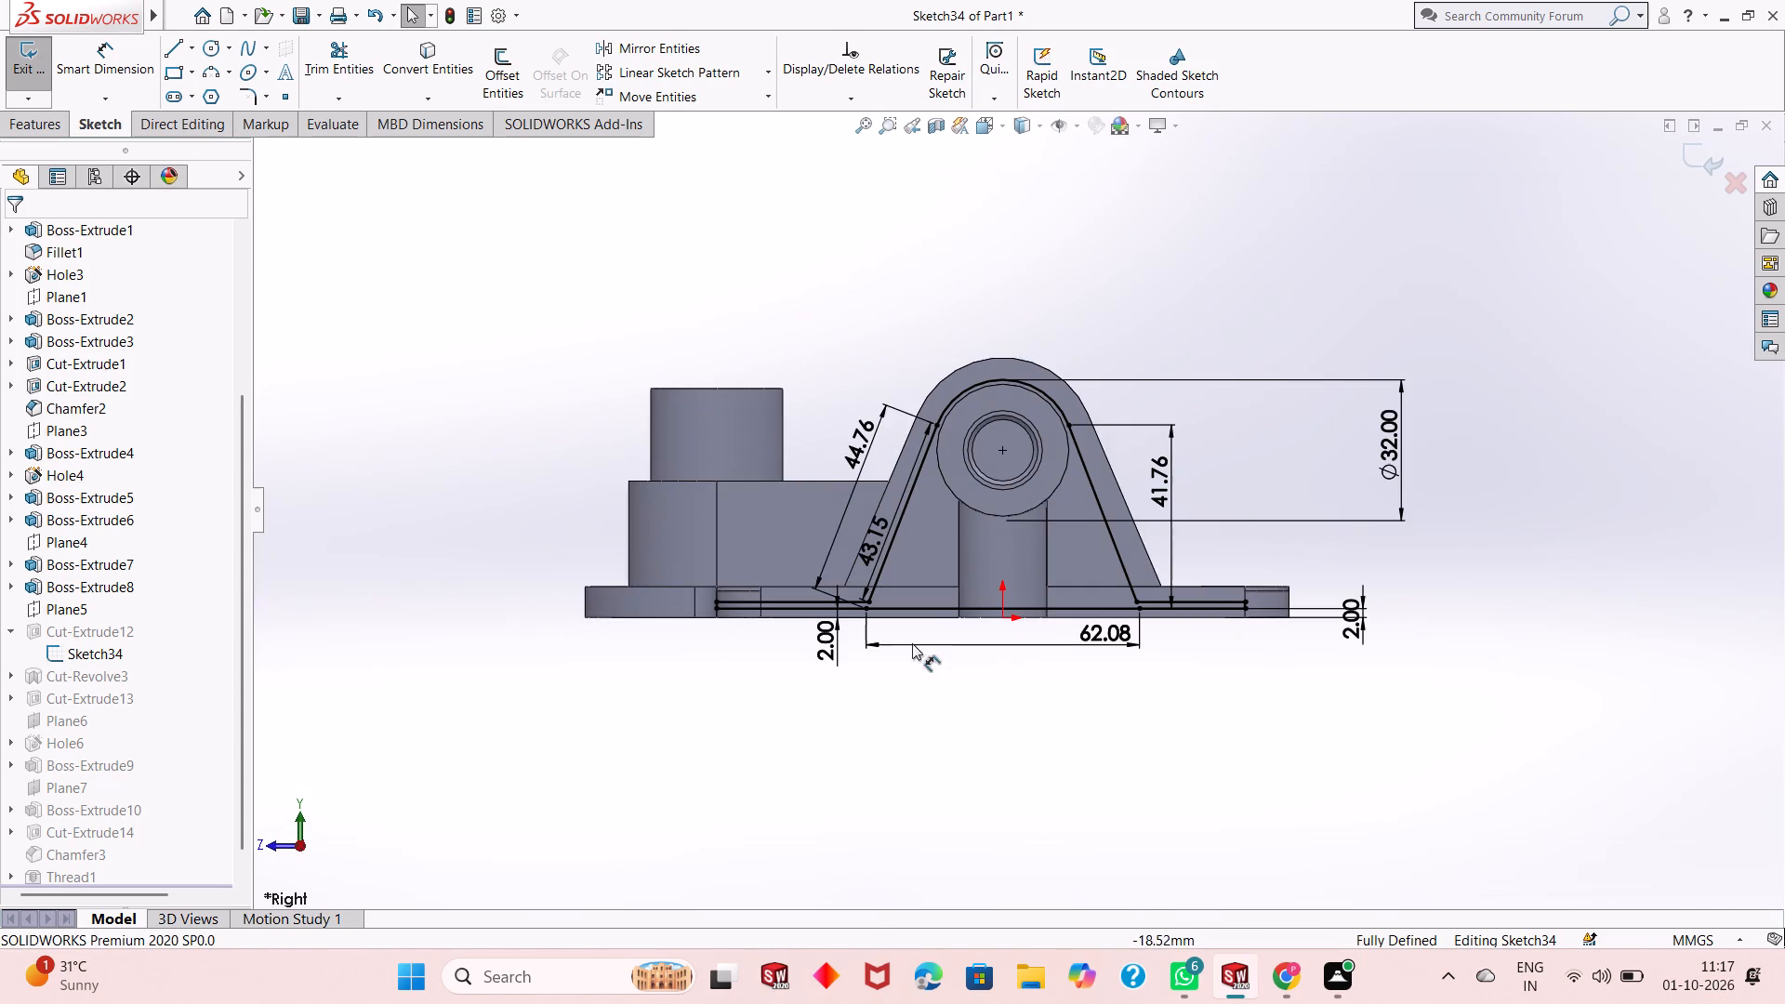
{"action": "scroll", "coordinate": [902, 635], "scroll_direction": "down", "scroll_amount": 3}
{"action": "scroll", "coordinate": [900, 635], "scroll_direction": "up", "scroll_amount": 1}
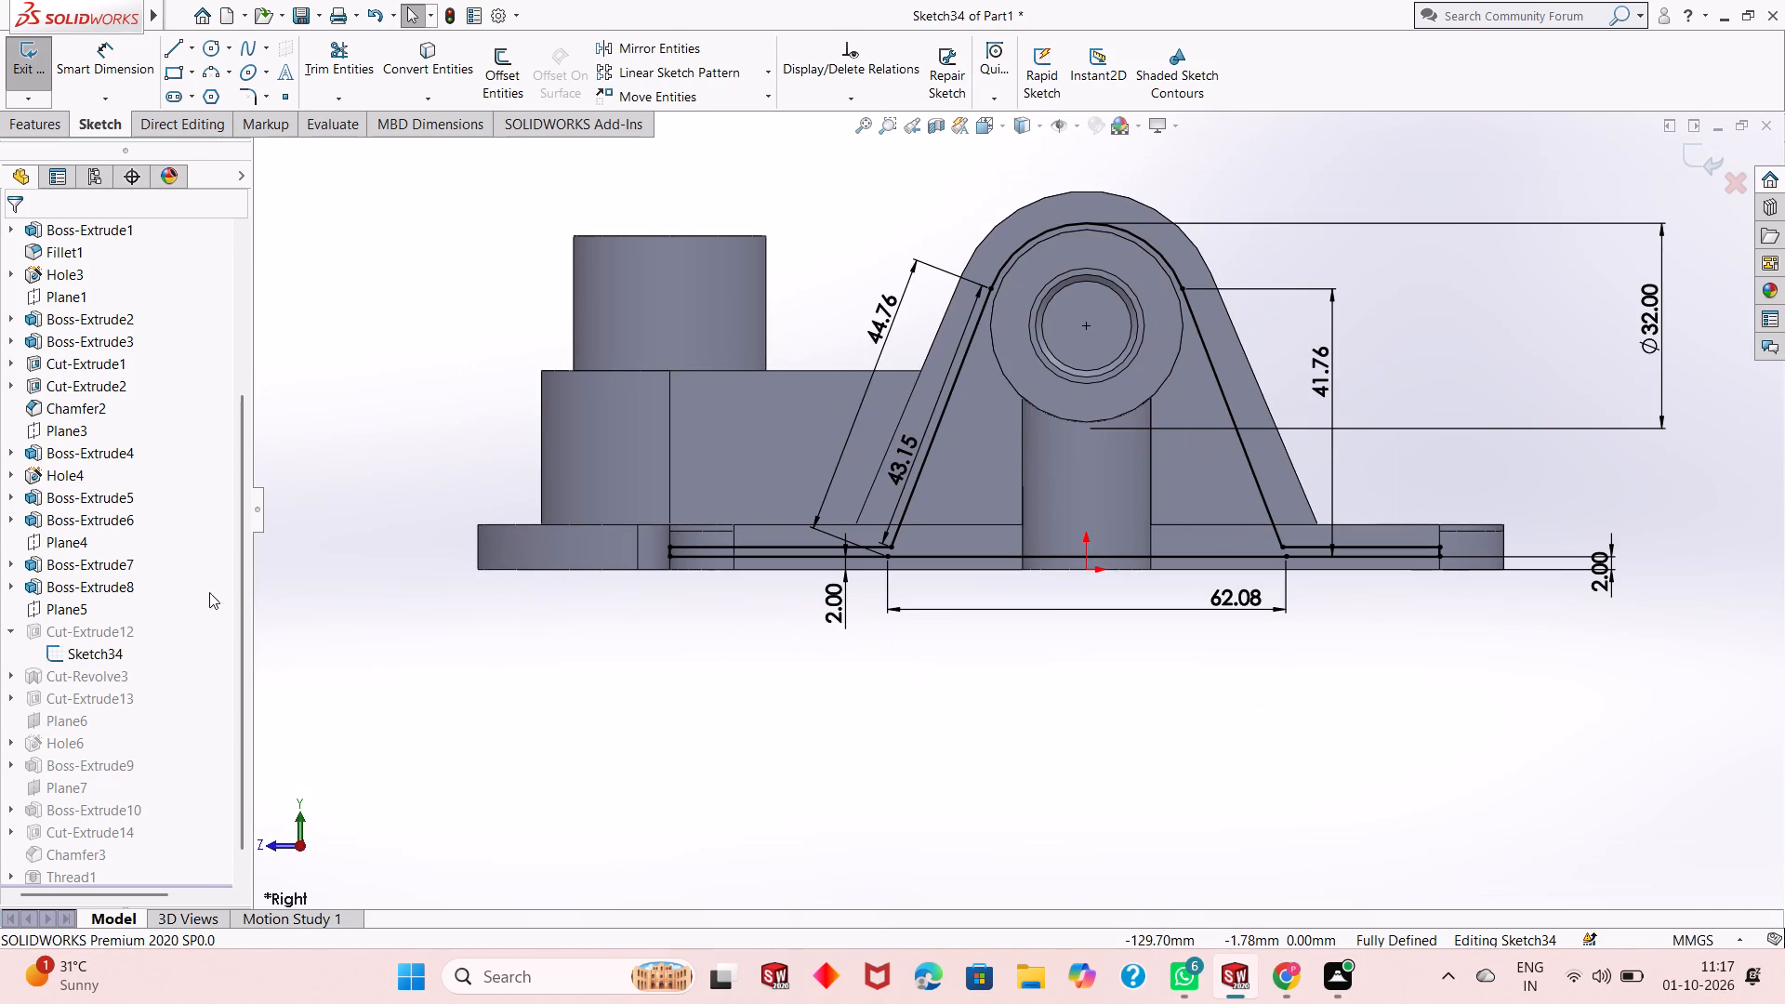
{"action": "left_click", "coordinate": [110, 625]}
{"action": "left_click", "coordinate": [104, 650]}
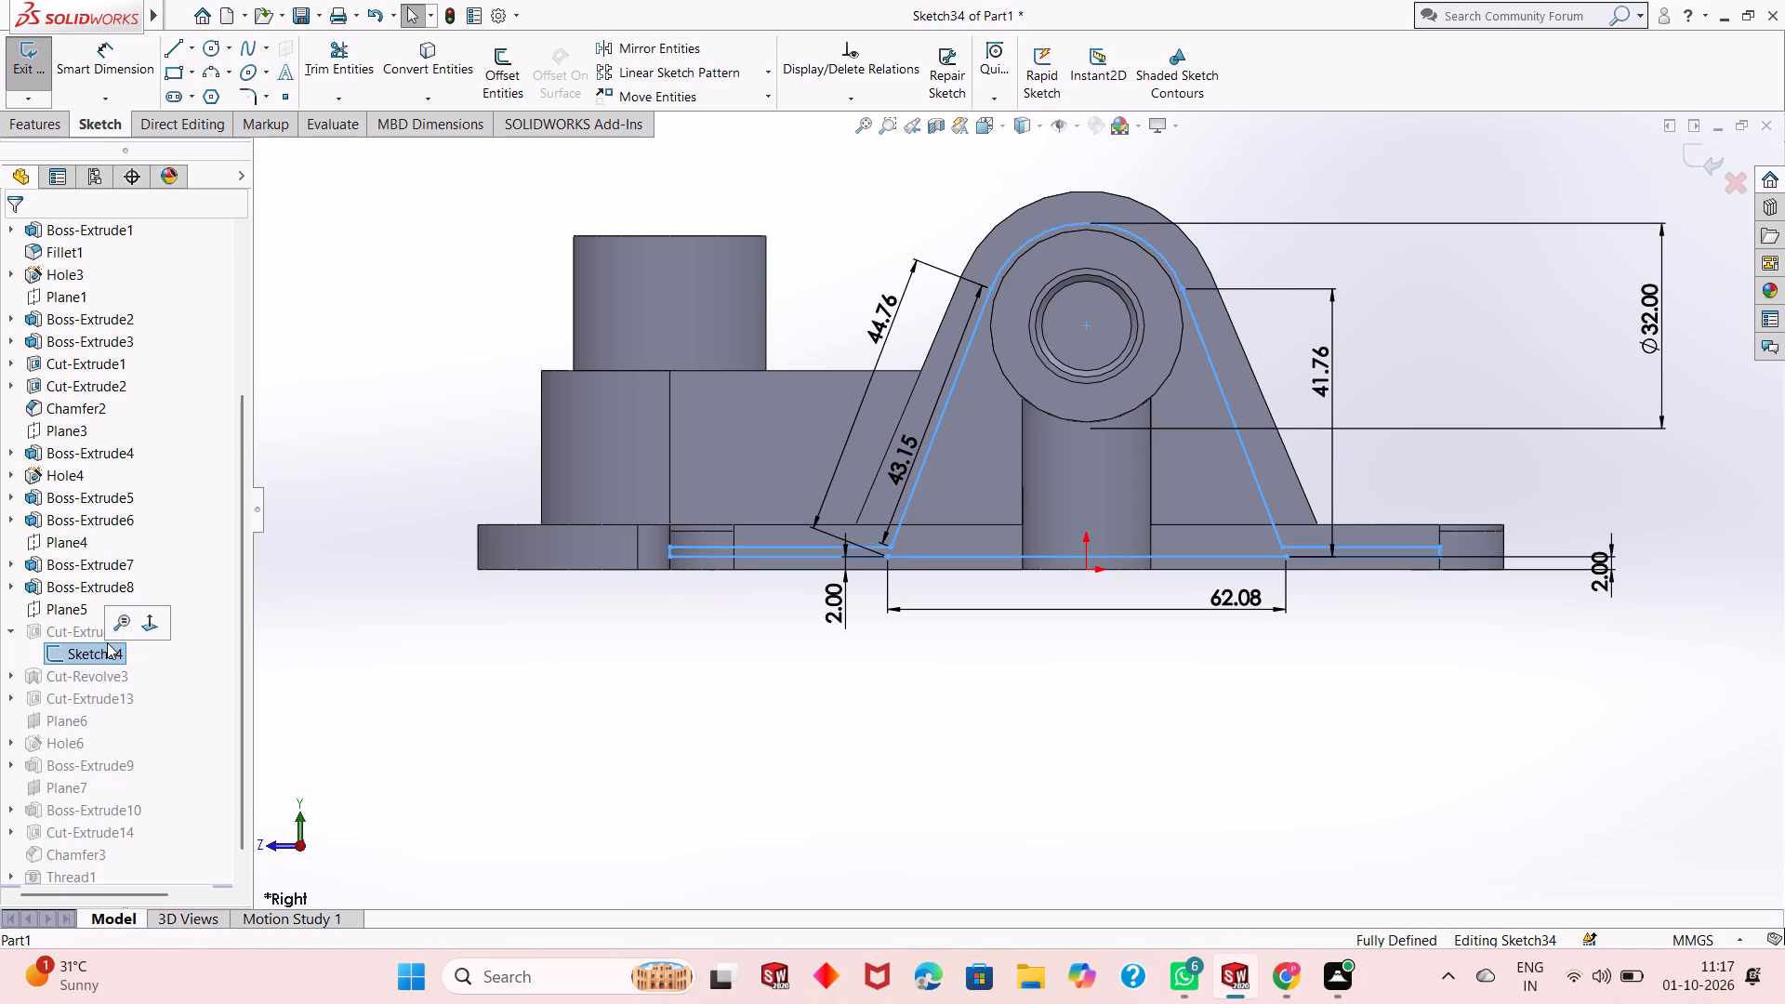
{"action": "key", "text": "Escape"}
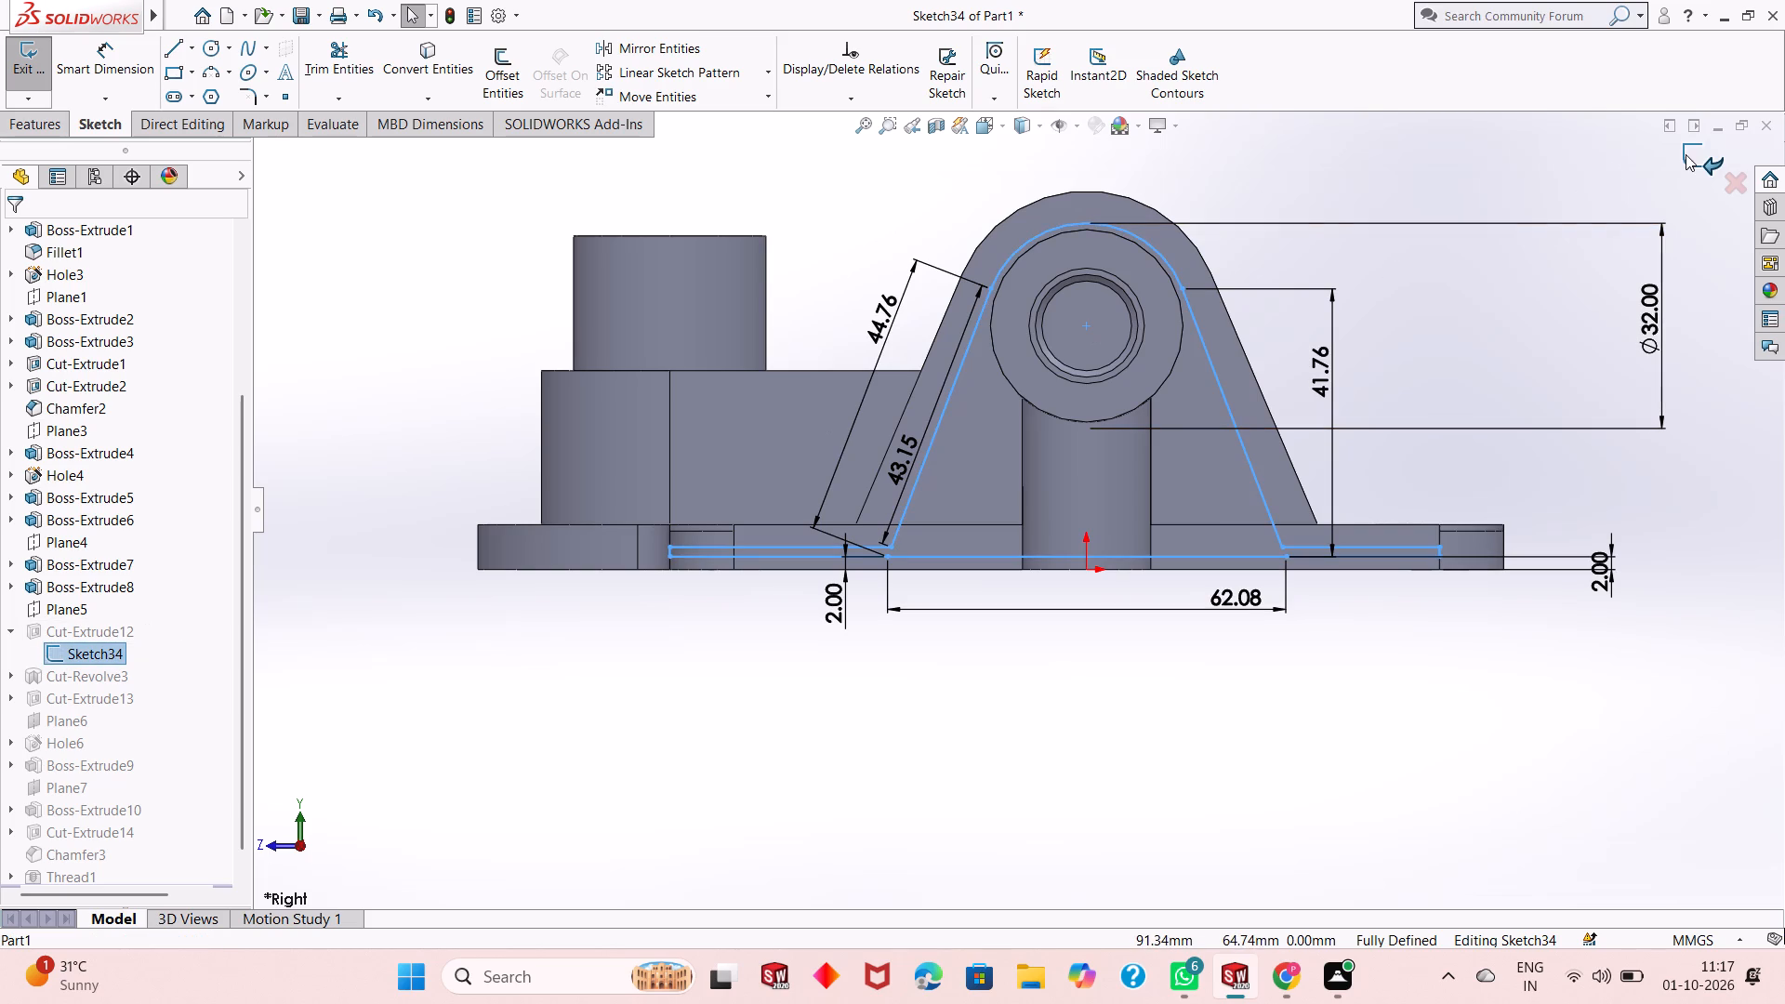
{"action": "left_click", "coordinate": [1687, 154]}
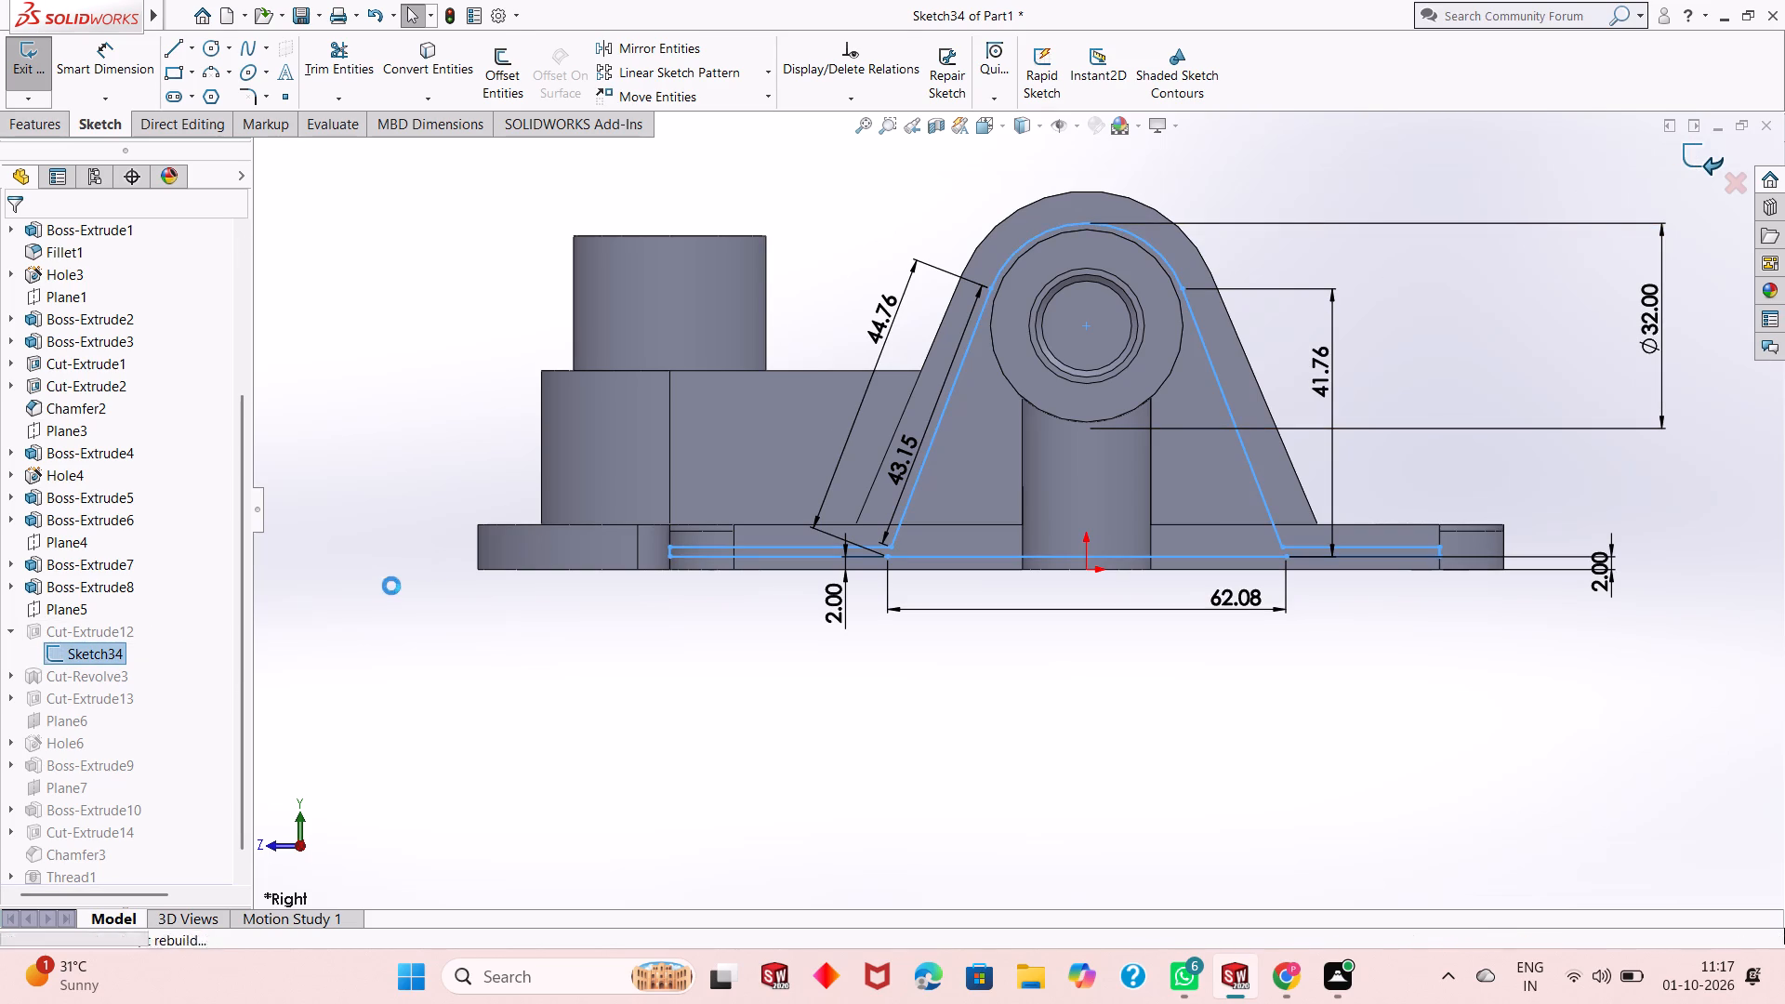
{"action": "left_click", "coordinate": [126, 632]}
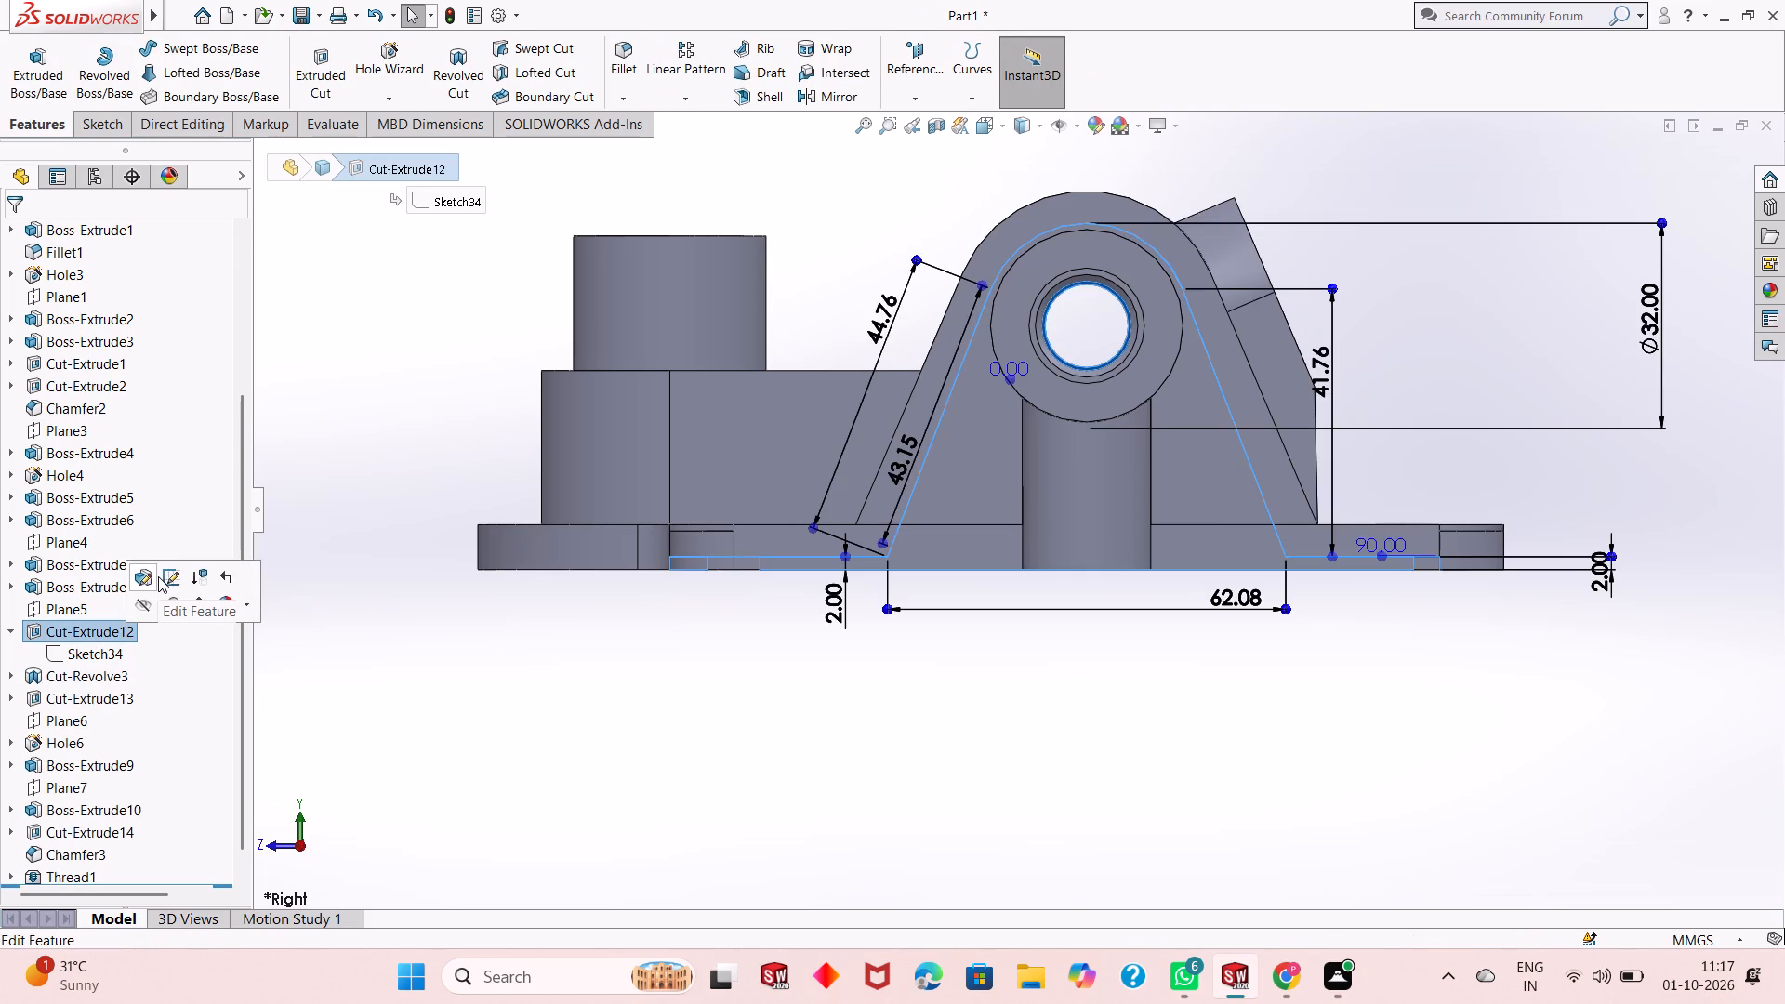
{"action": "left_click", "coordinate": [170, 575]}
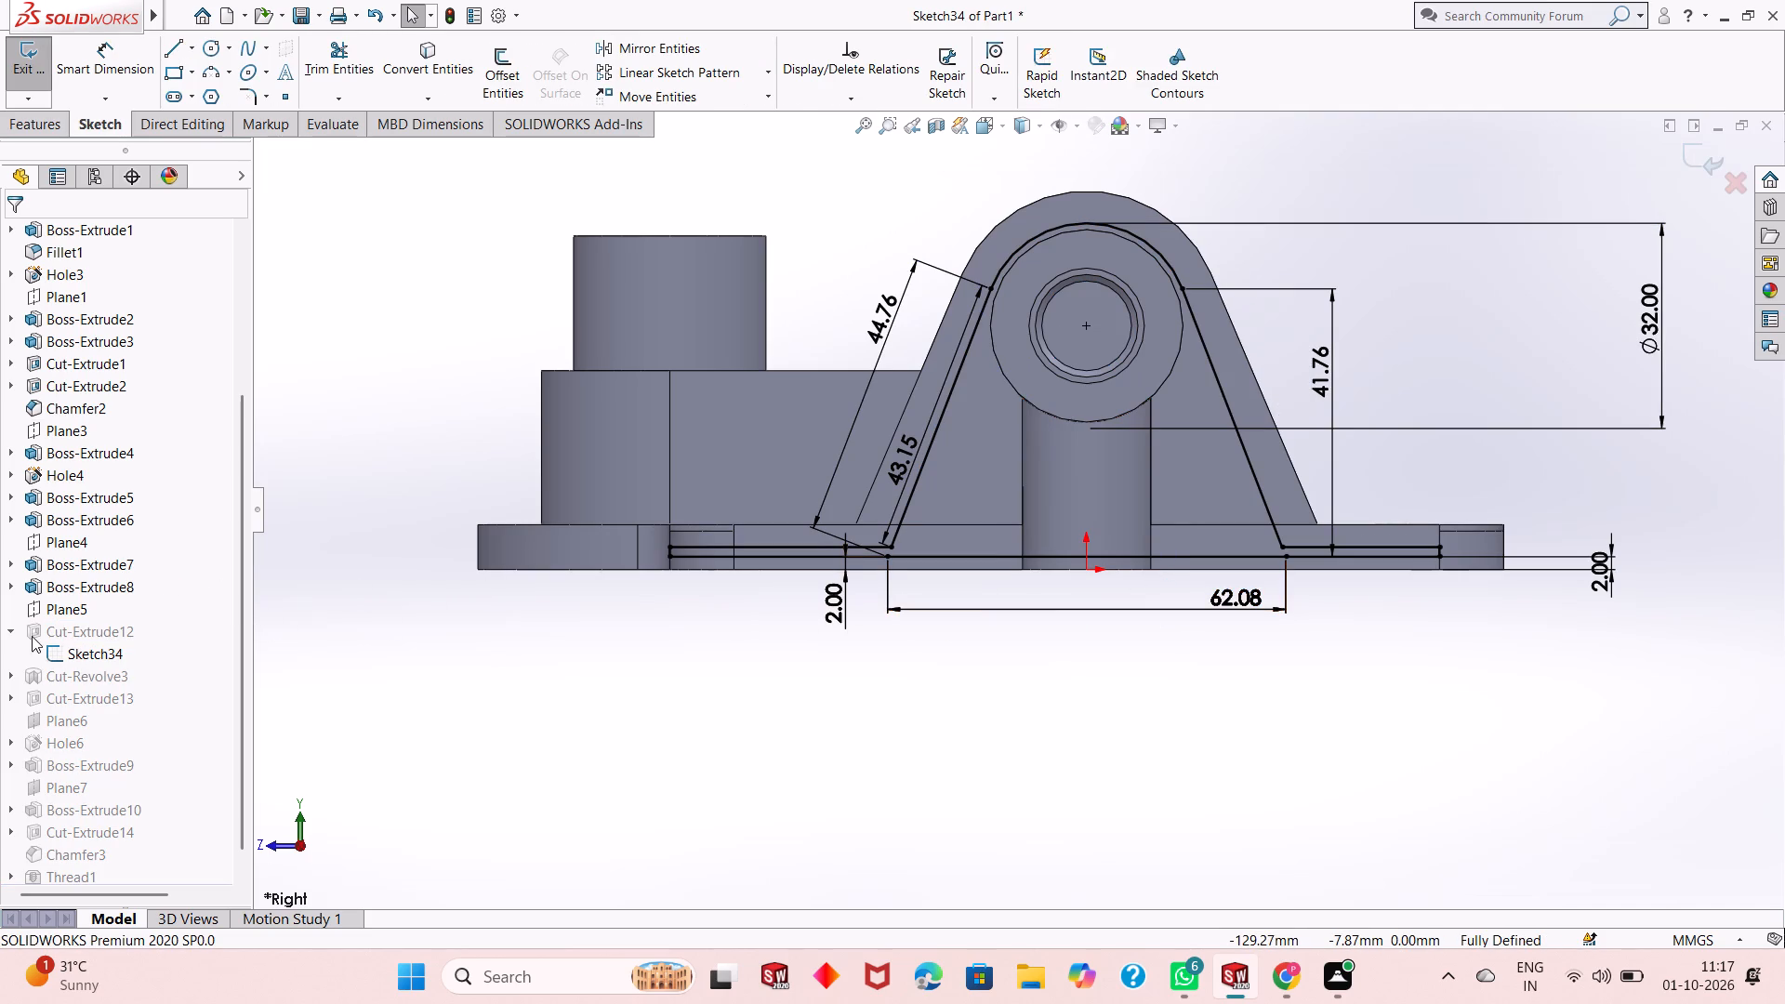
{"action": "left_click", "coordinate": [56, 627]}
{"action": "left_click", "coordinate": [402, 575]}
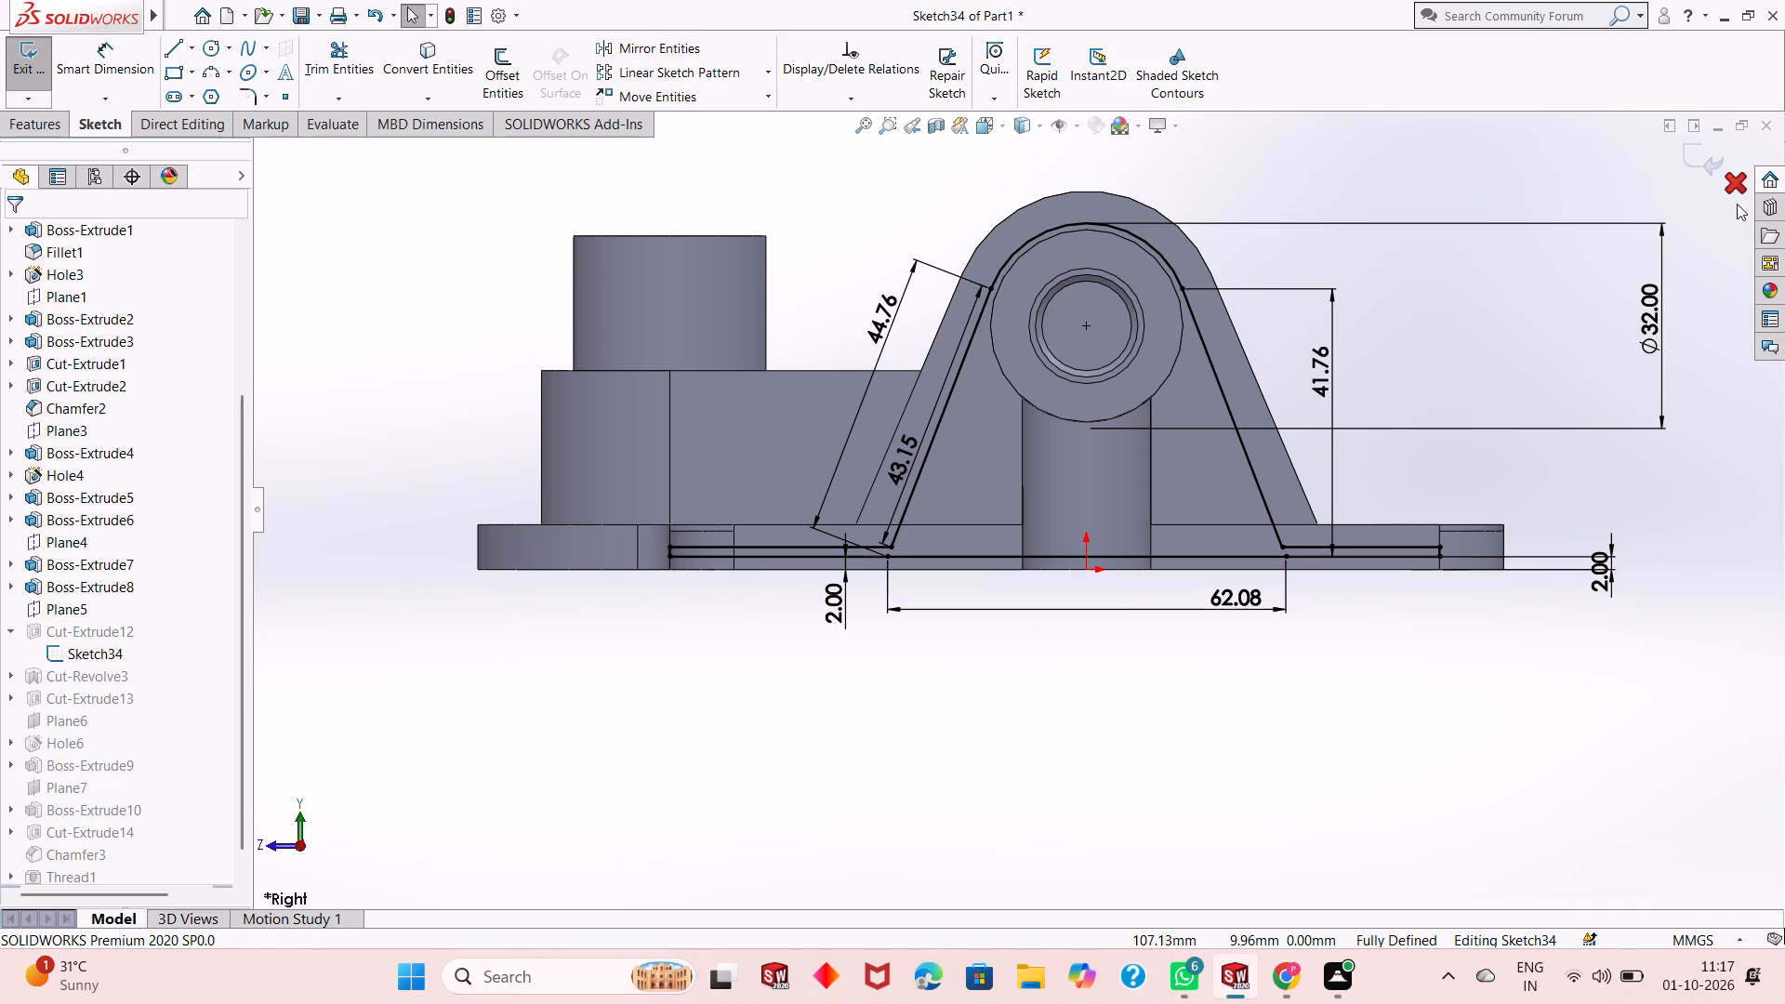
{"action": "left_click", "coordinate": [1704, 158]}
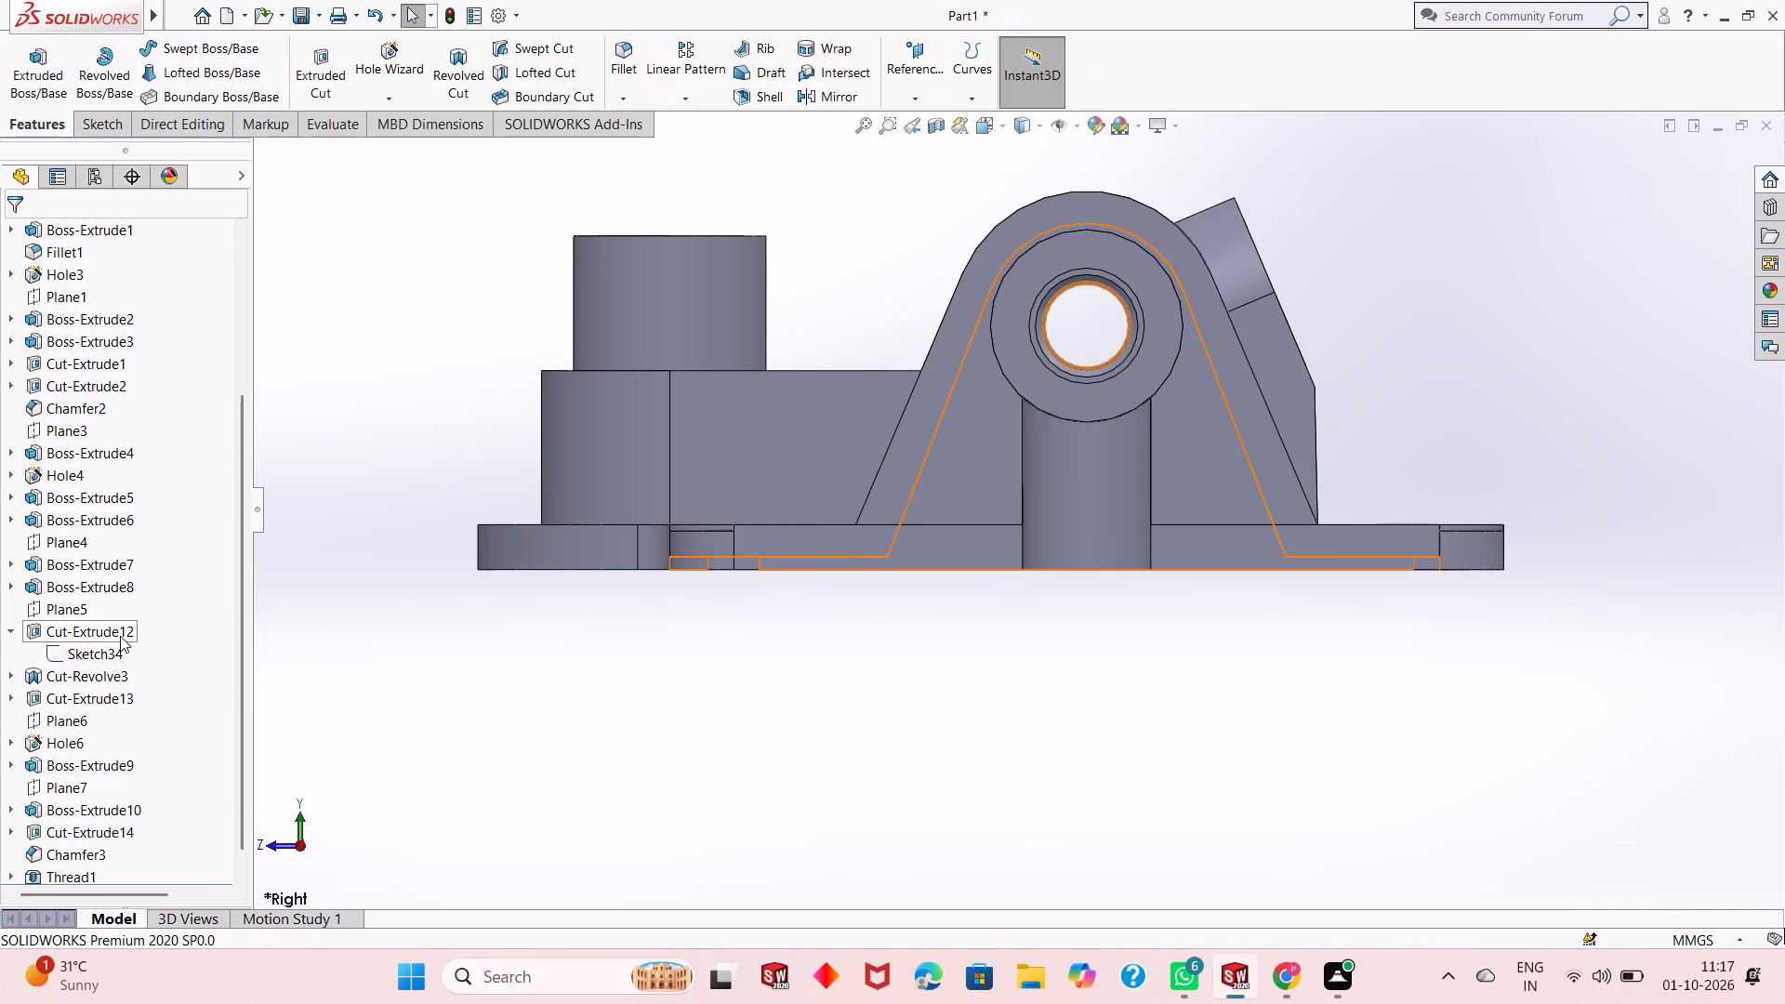
Reopen the underside cavity cut's extrude settings, inspect the mid-plane preview from an angle, and accept the feature.
{"action": "left_click", "coordinate": [120, 636]}
{"action": "left_click", "coordinate": [143, 589]}
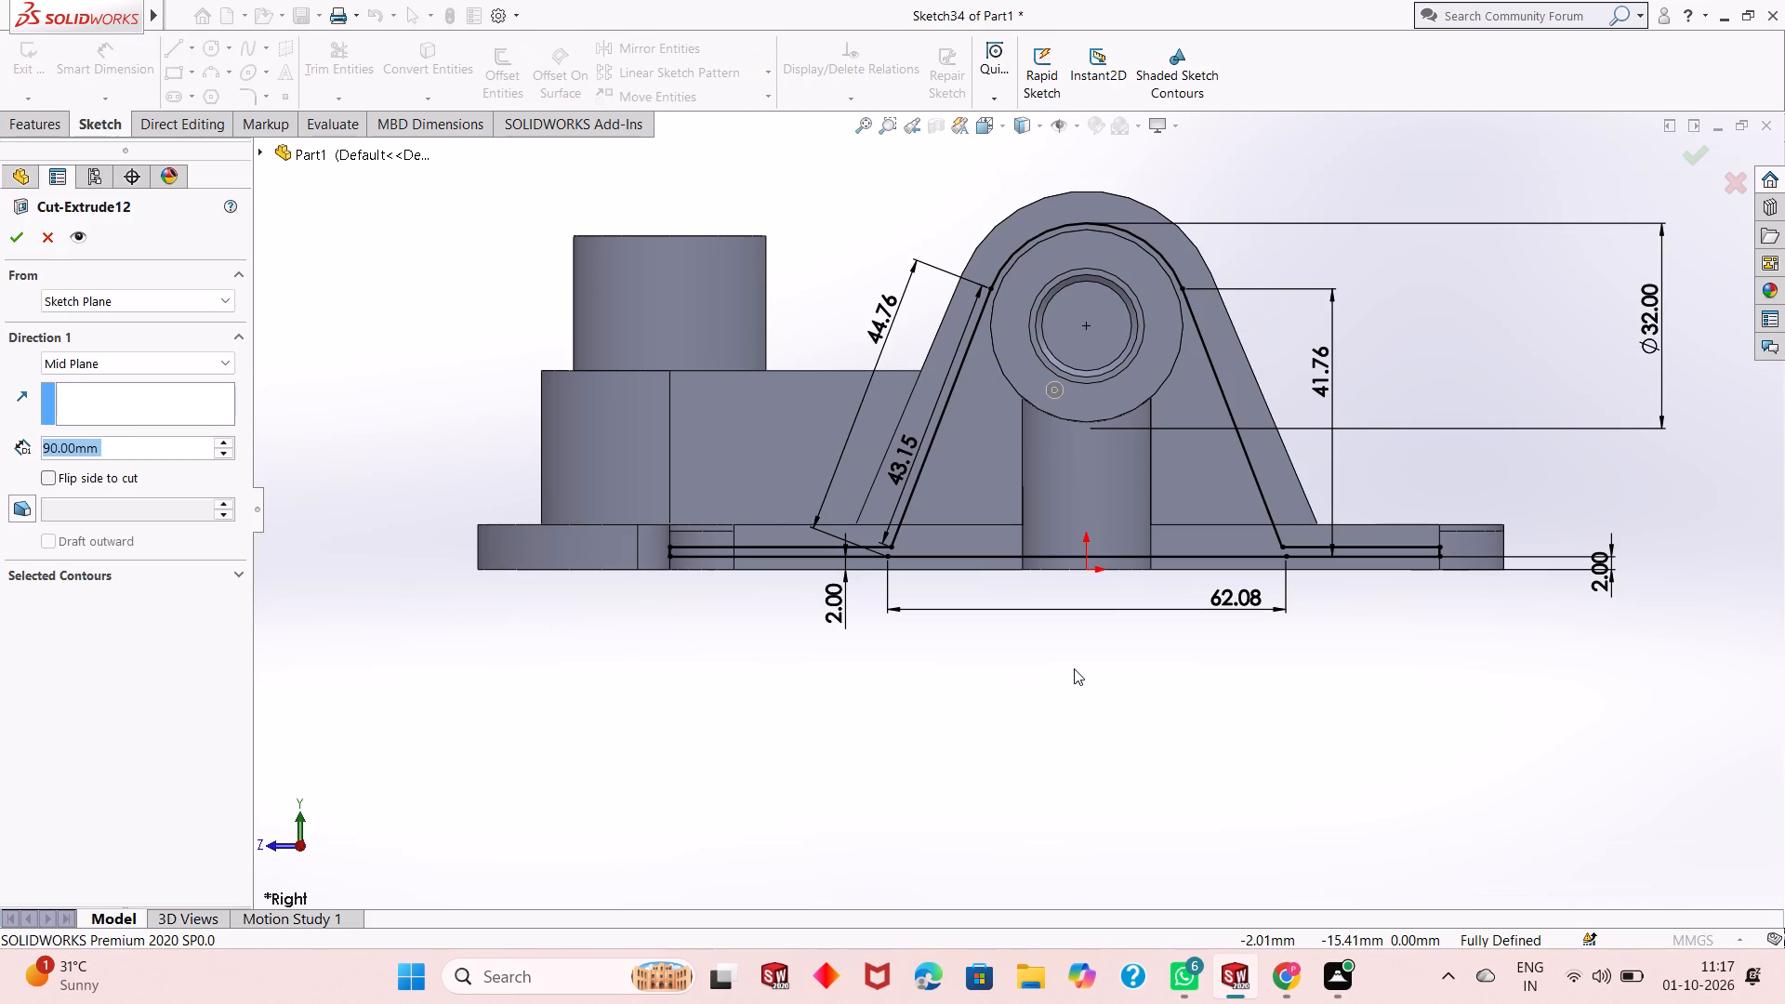
{"action": "middle_click_drag", "start_coordinate": [1076, 668], "coordinate": [1054, 672]}
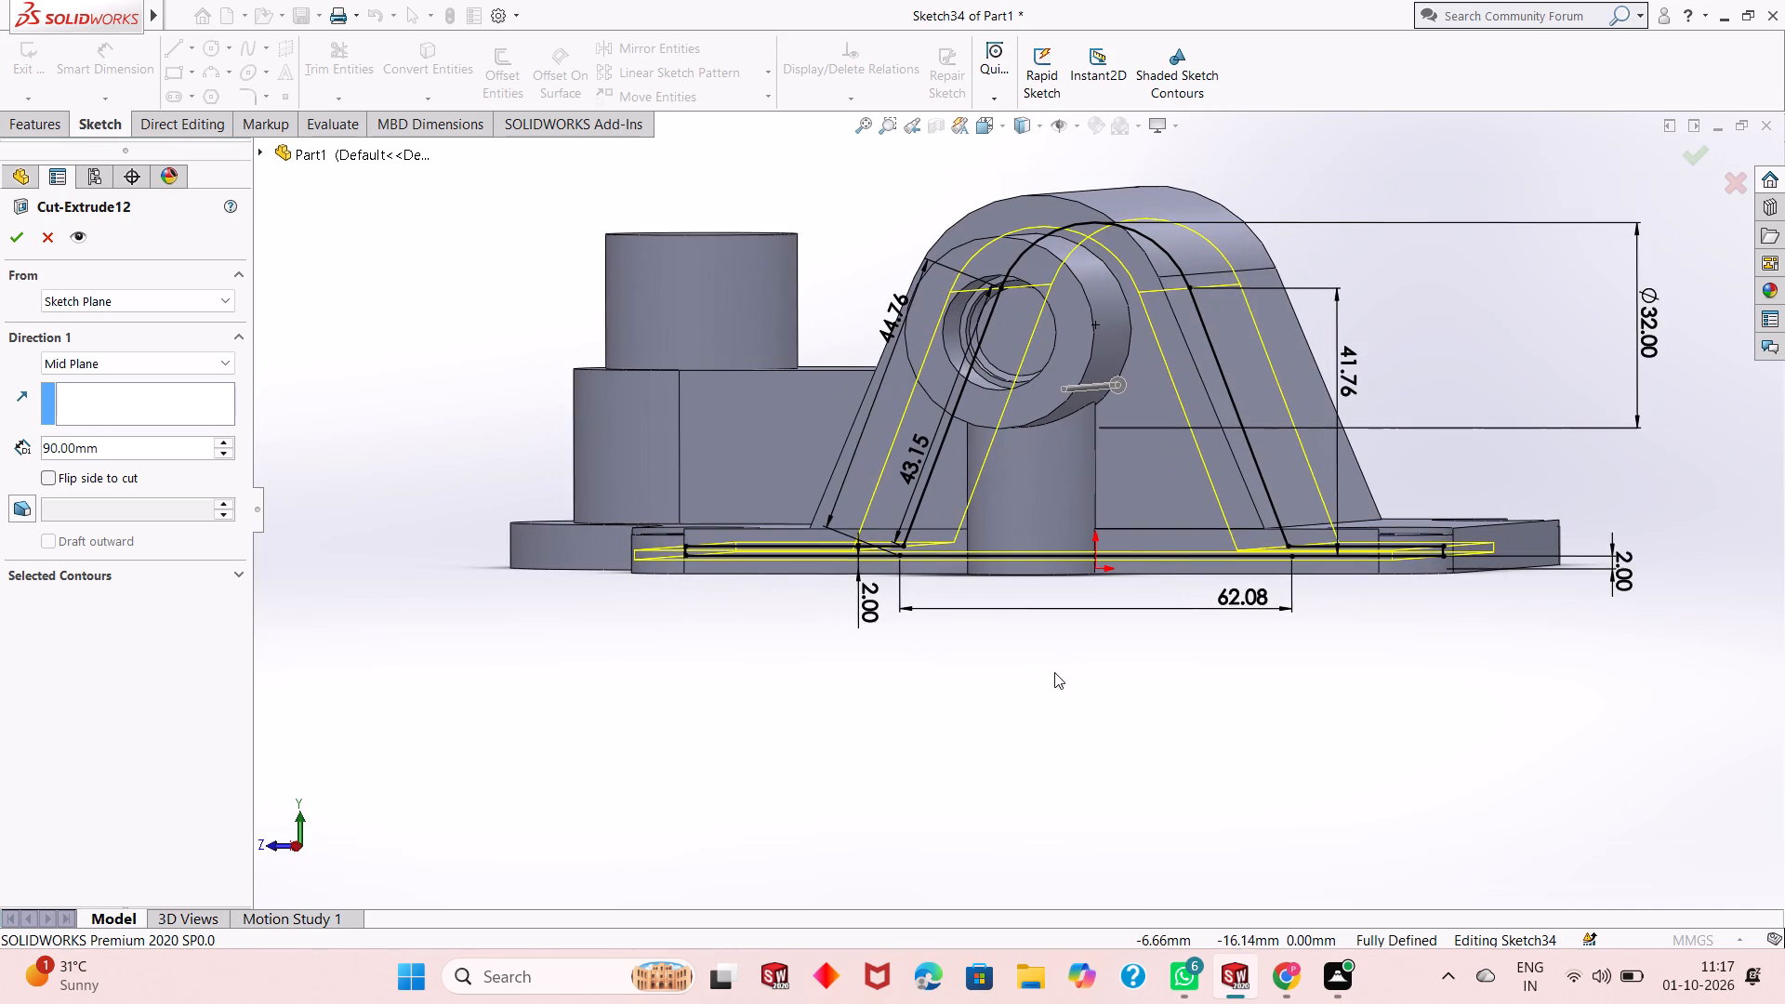
{"action": "middle_click_drag", "start_coordinate": [870, 702], "coordinate": [847, 721]}
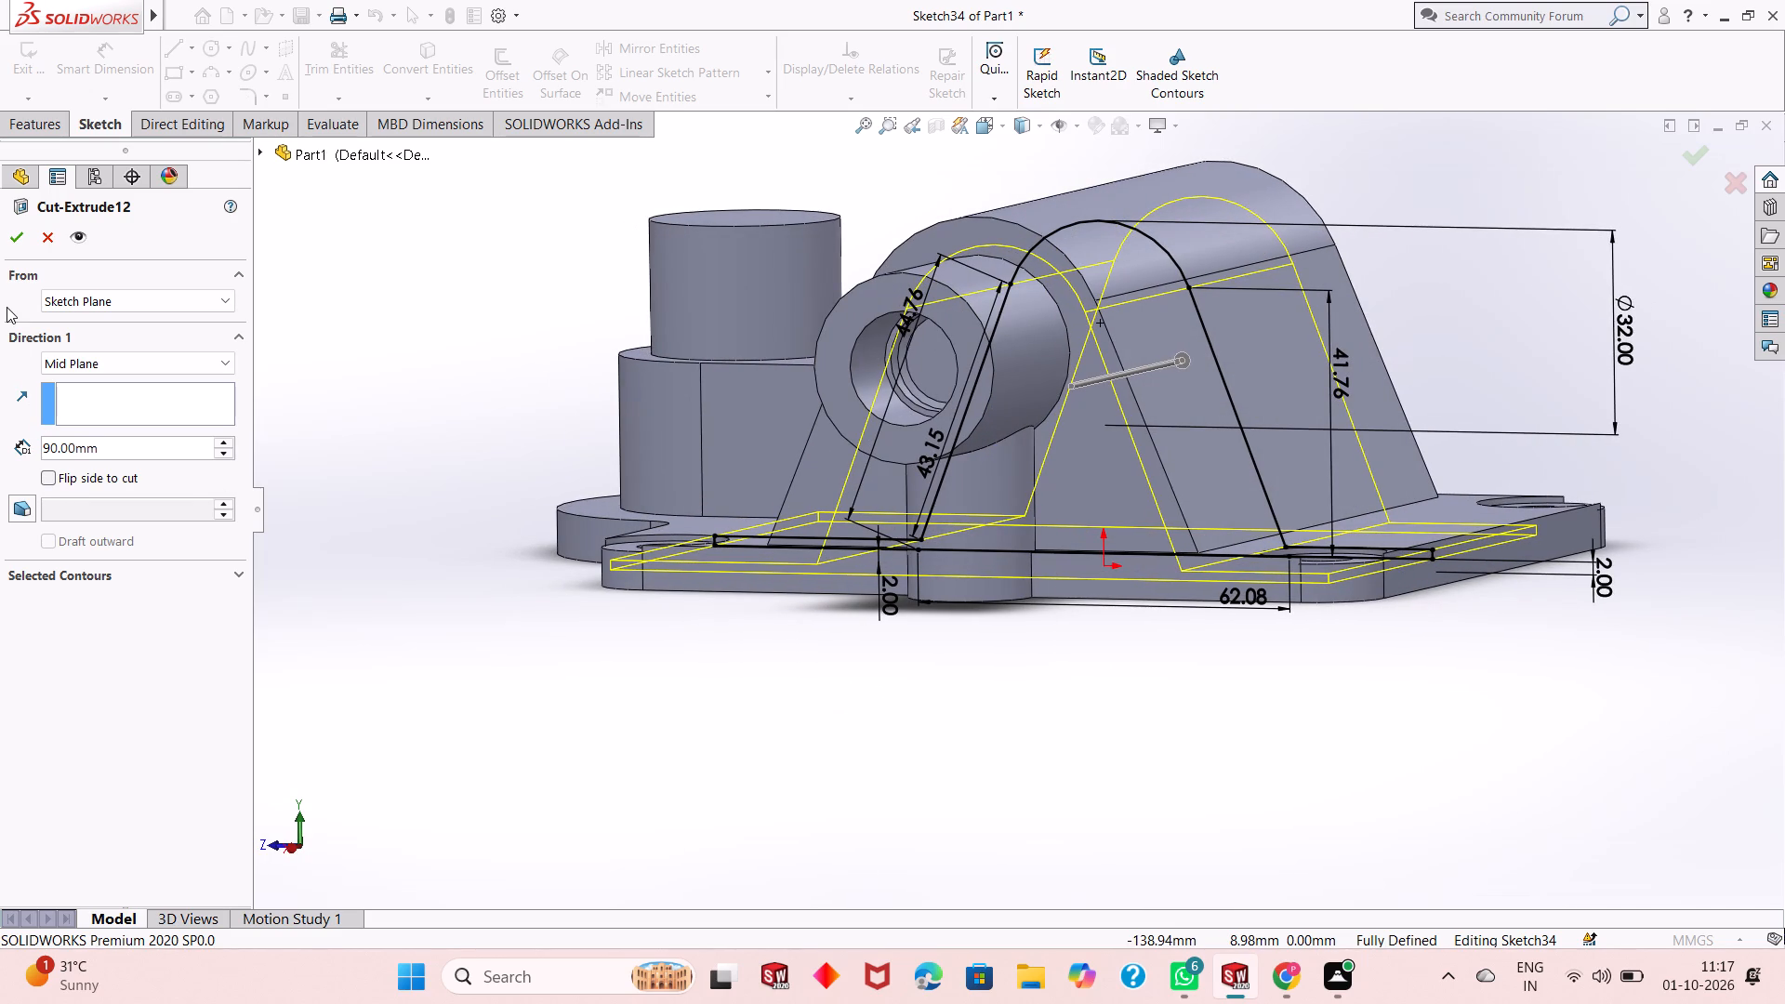
{"action": "left_click", "coordinate": [13, 244]}
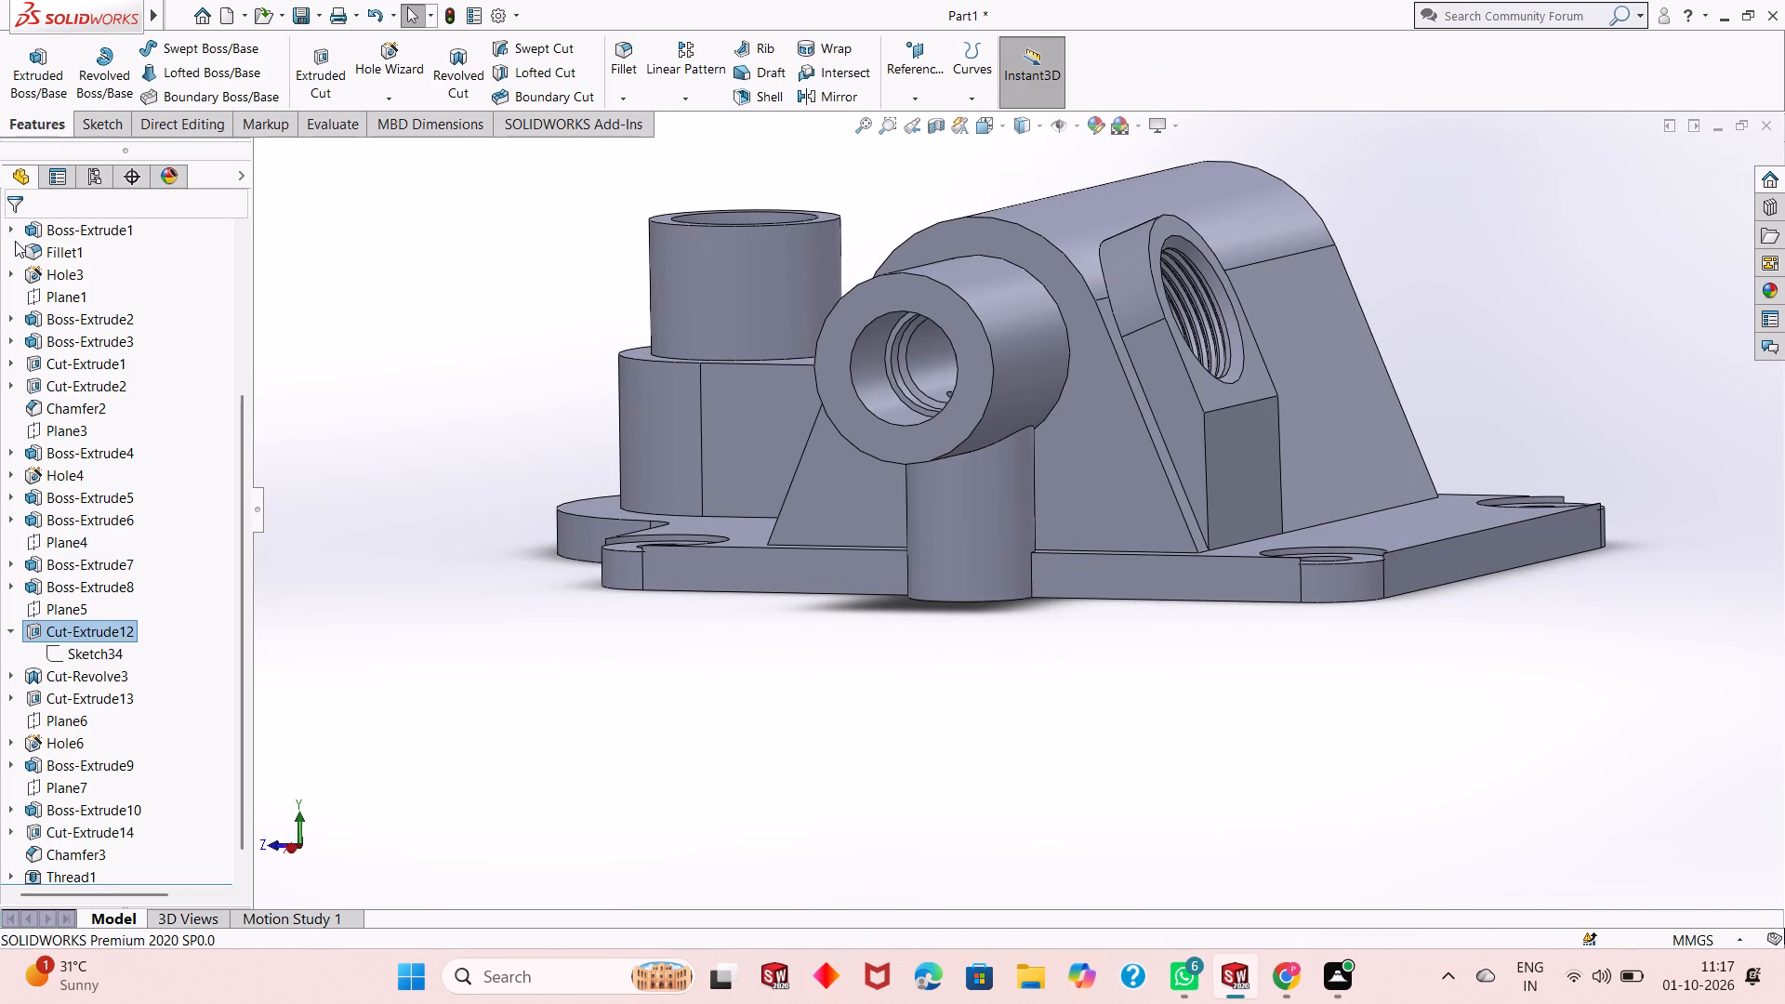
Examine the base plate's underside from several angles to check the result of the cavity cut.
{"action": "middle_click_drag", "start_coordinate": [978, 681], "coordinate": [990, 273]}
{"action": "scroll", "coordinate": [993, 321], "scroll_direction": "up", "scroll_amount": 2}
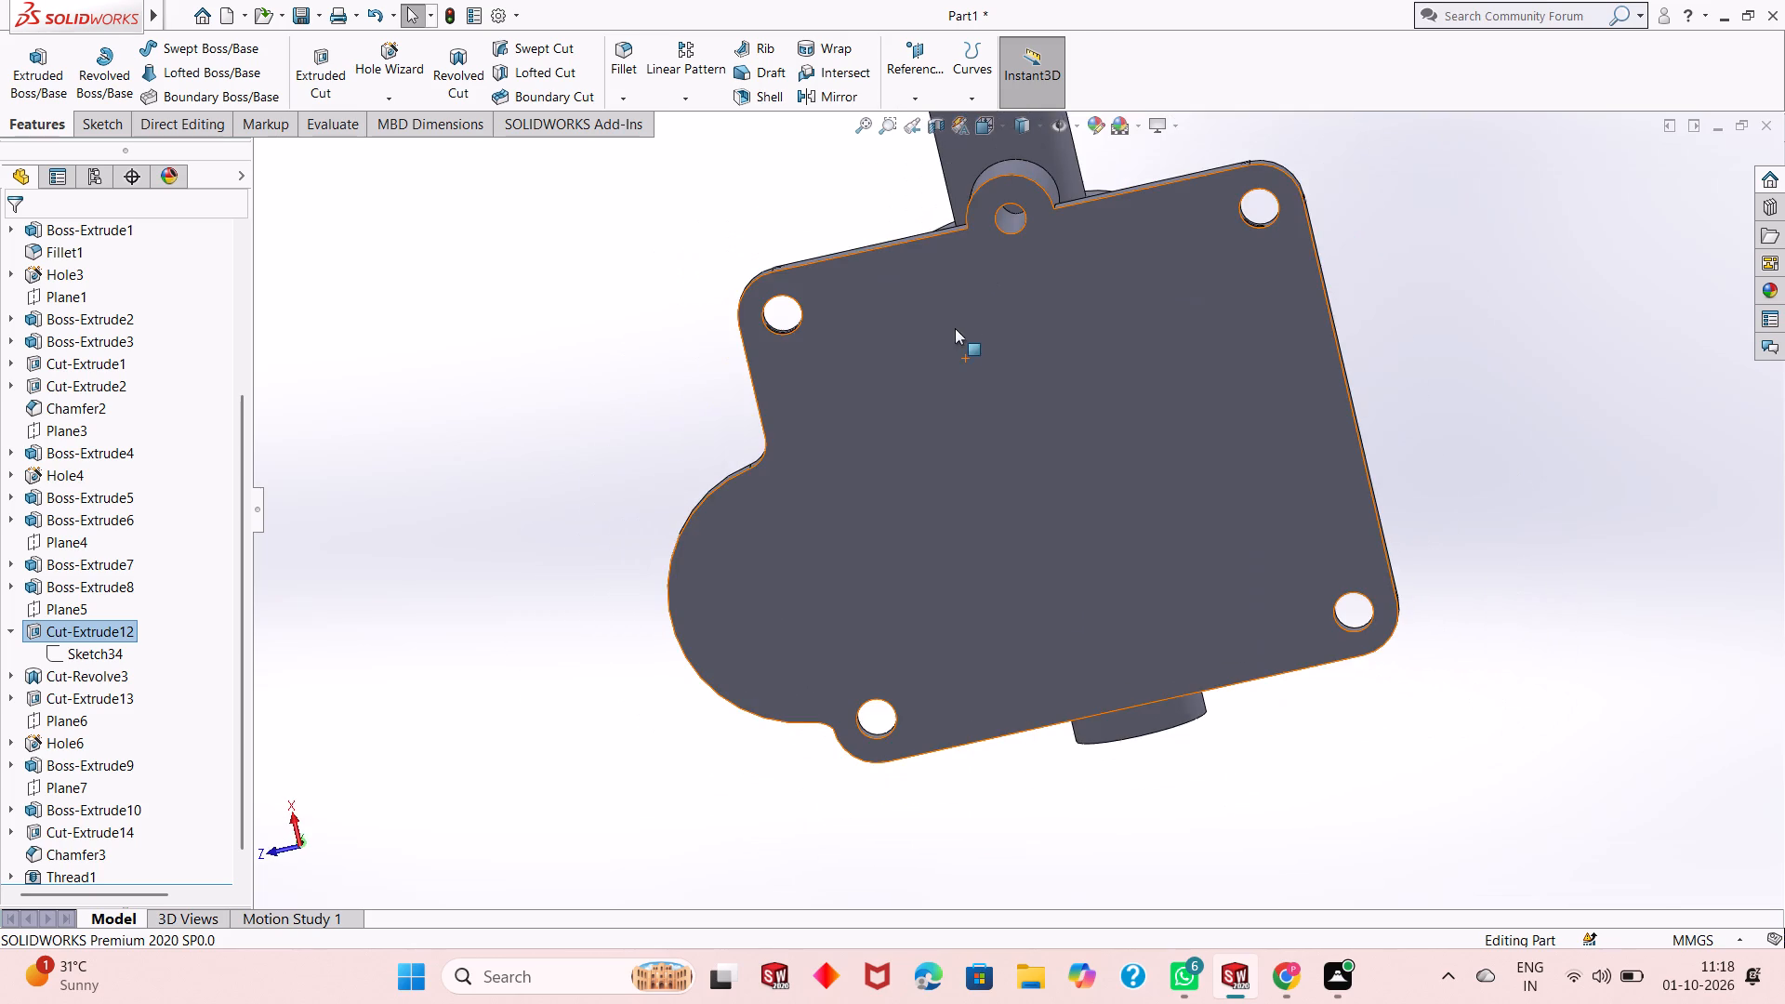
{"action": "middle_click_drag", "start_coordinate": [953, 339], "coordinate": [940, 229]}
{"action": "scroll", "coordinate": [939, 236], "scroll_direction": "up", "scroll_amount": 1}
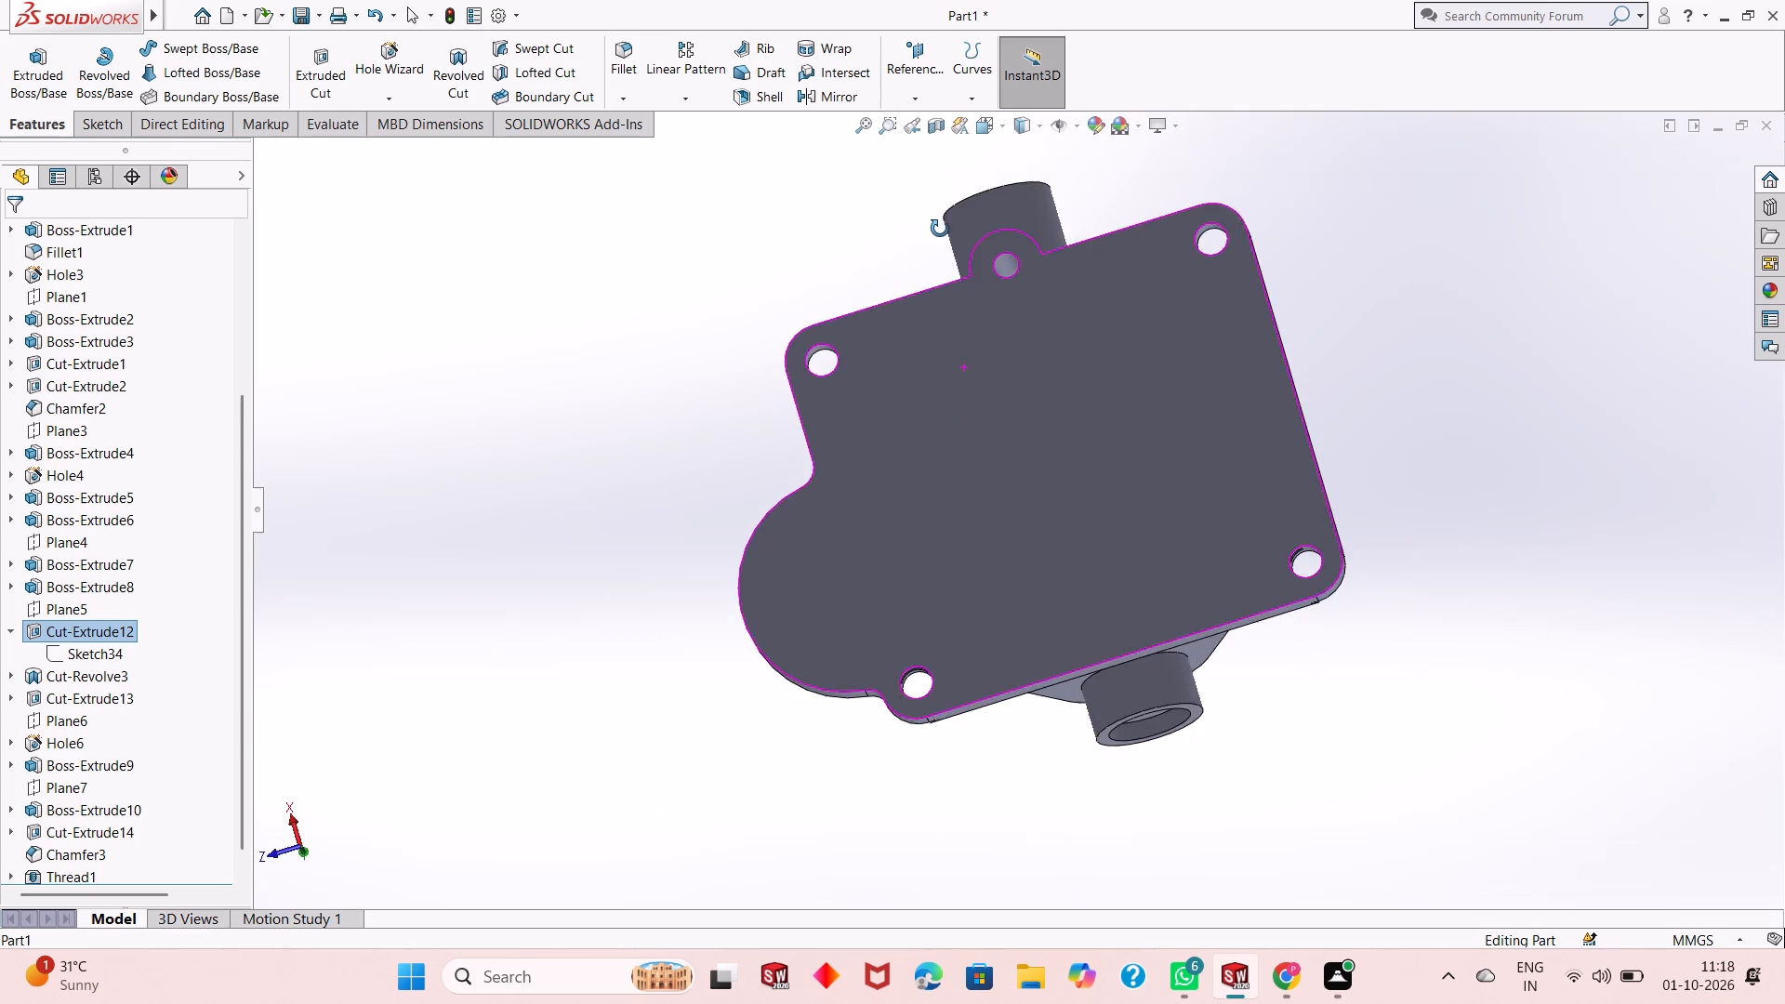
{"action": "middle_click_drag", "start_coordinate": [940, 229], "coordinate": [940, 226]}
{"action": "scroll", "coordinate": [943, 213], "scroll_direction": "down", "scroll_amount": 4}
{"action": "middle_click_drag", "start_coordinate": [1061, 581], "coordinate": [1078, 632]}
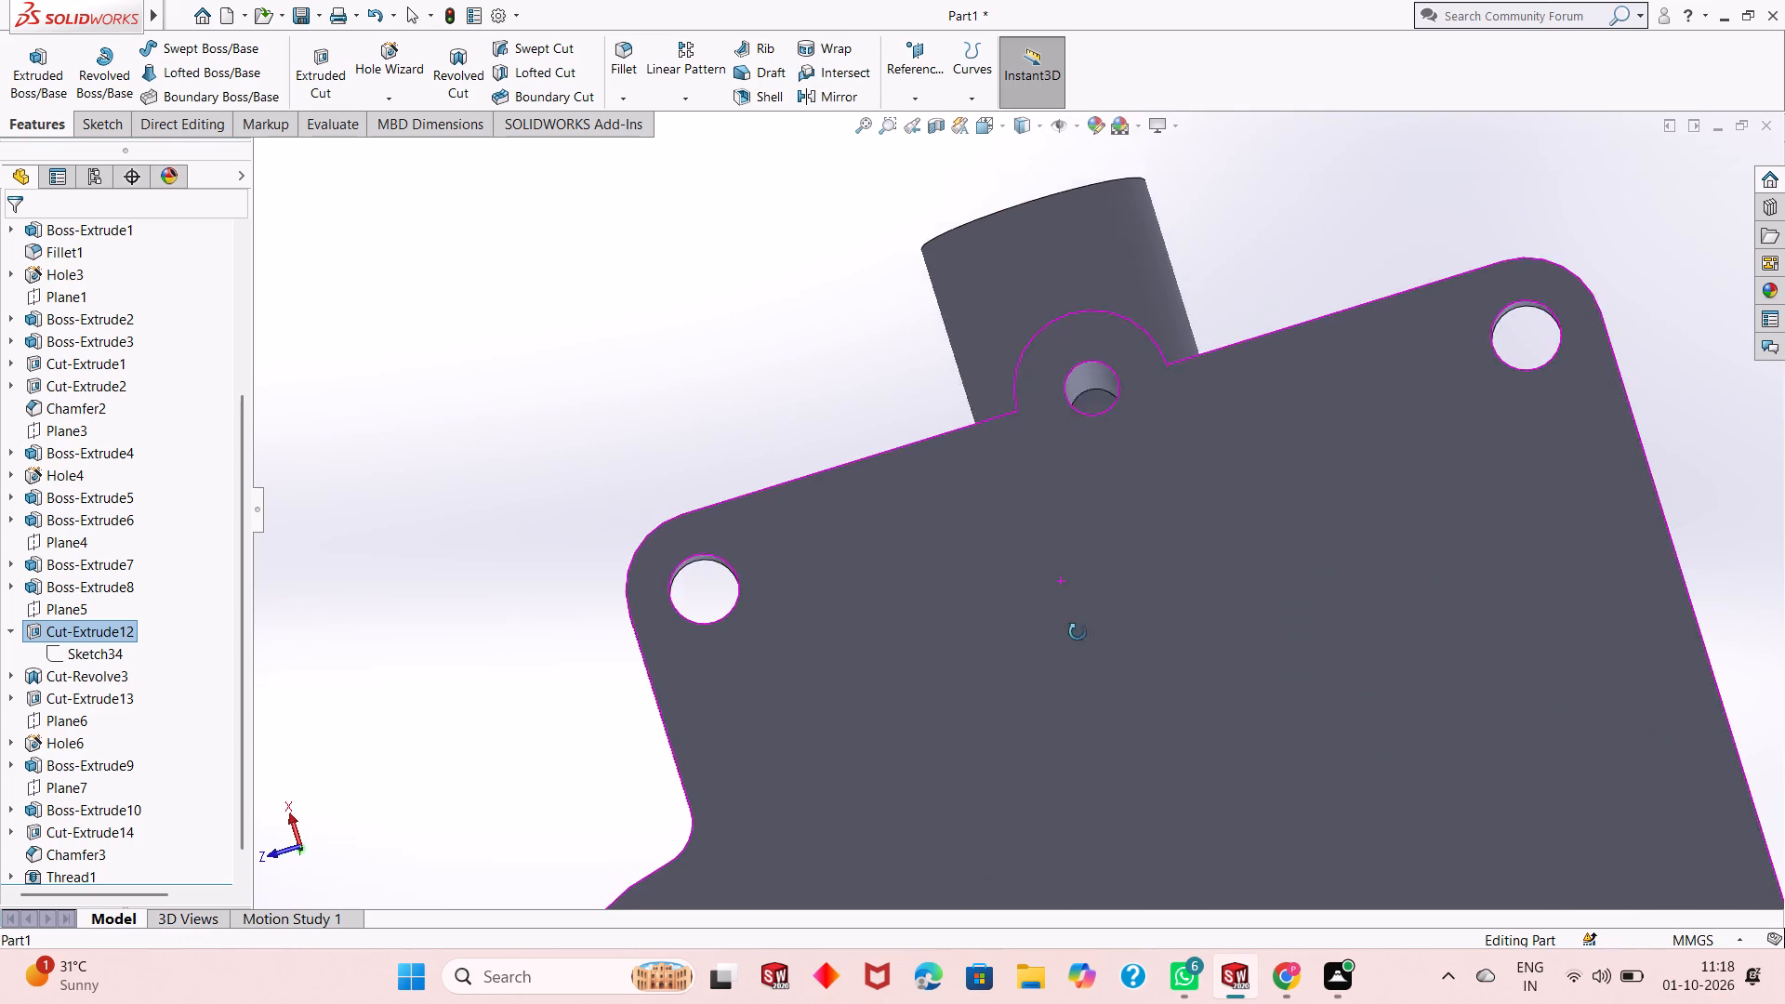
{"action": "middle_click_drag", "start_coordinate": [1078, 632], "coordinate": [1094, 694]}
{"action": "scroll", "coordinate": [1094, 694], "scroll_direction": "up", "scroll_amount": 4}
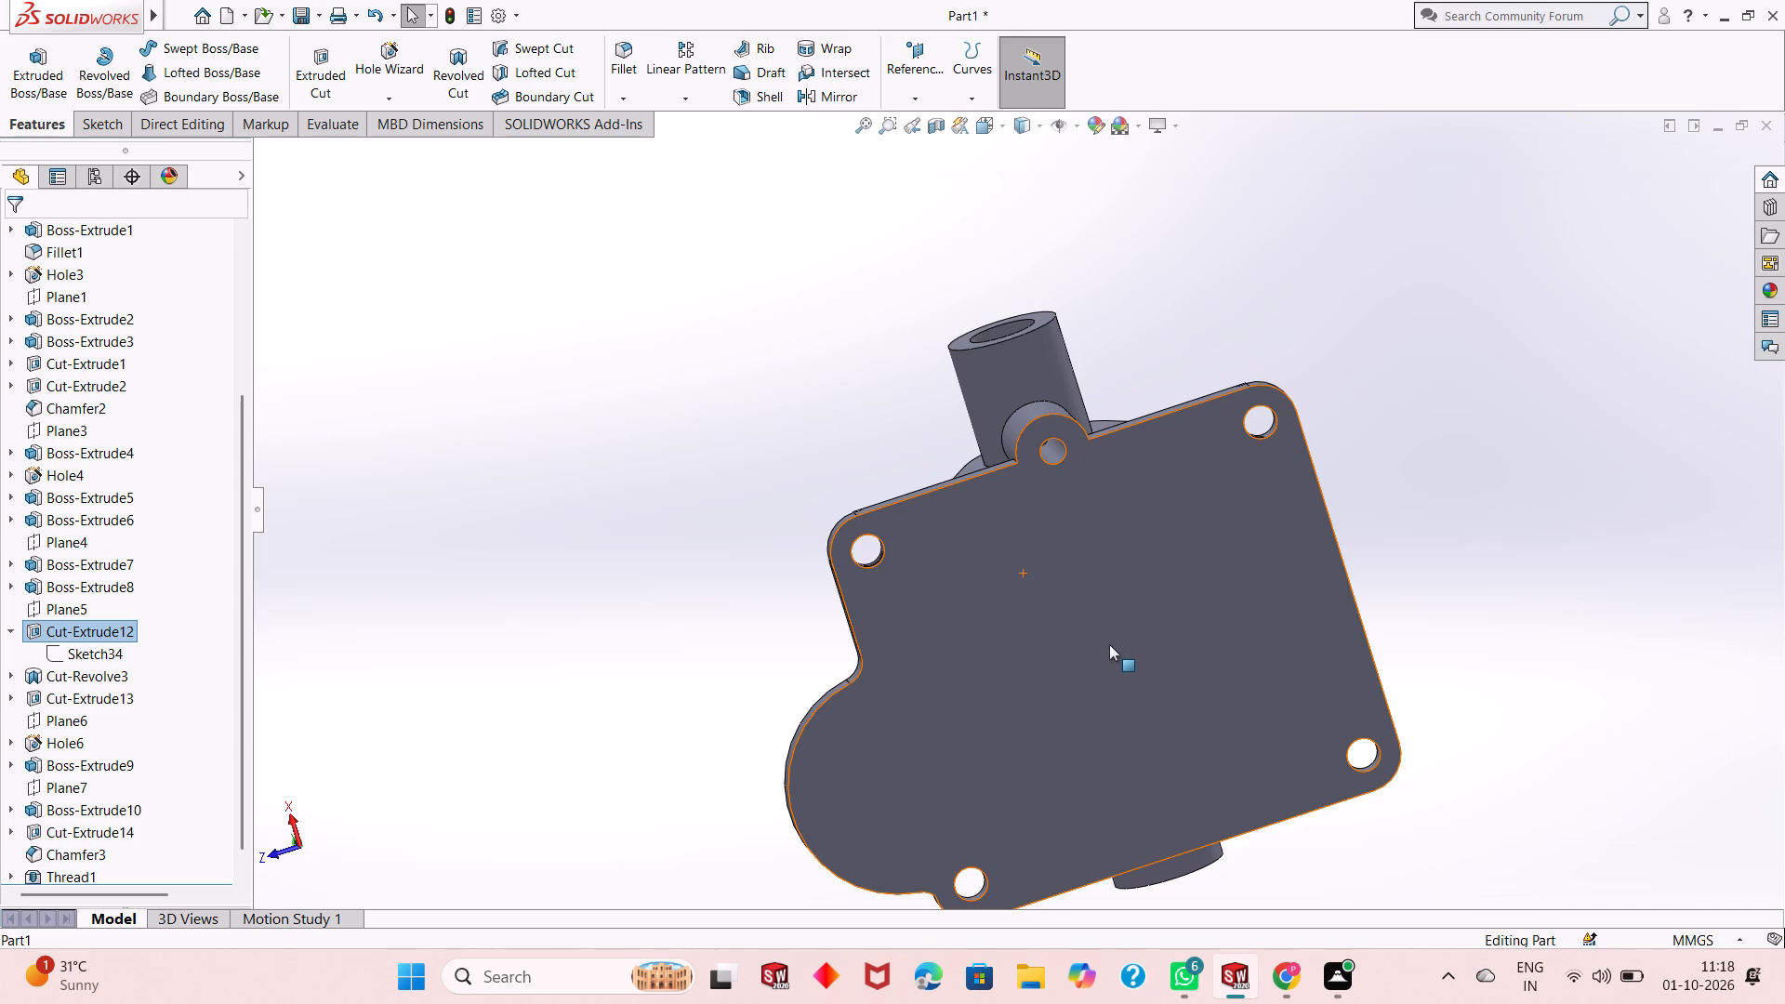
{"action": "middle_click_drag", "start_coordinate": [1107, 646], "coordinate": [1107, 648]}
{"action": "middle_click_drag", "start_coordinate": [1107, 648], "coordinate": [1092, 784]}
{"action": "middle_click_drag", "start_coordinate": [1131, 640], "coordinate": [1133, 620]}
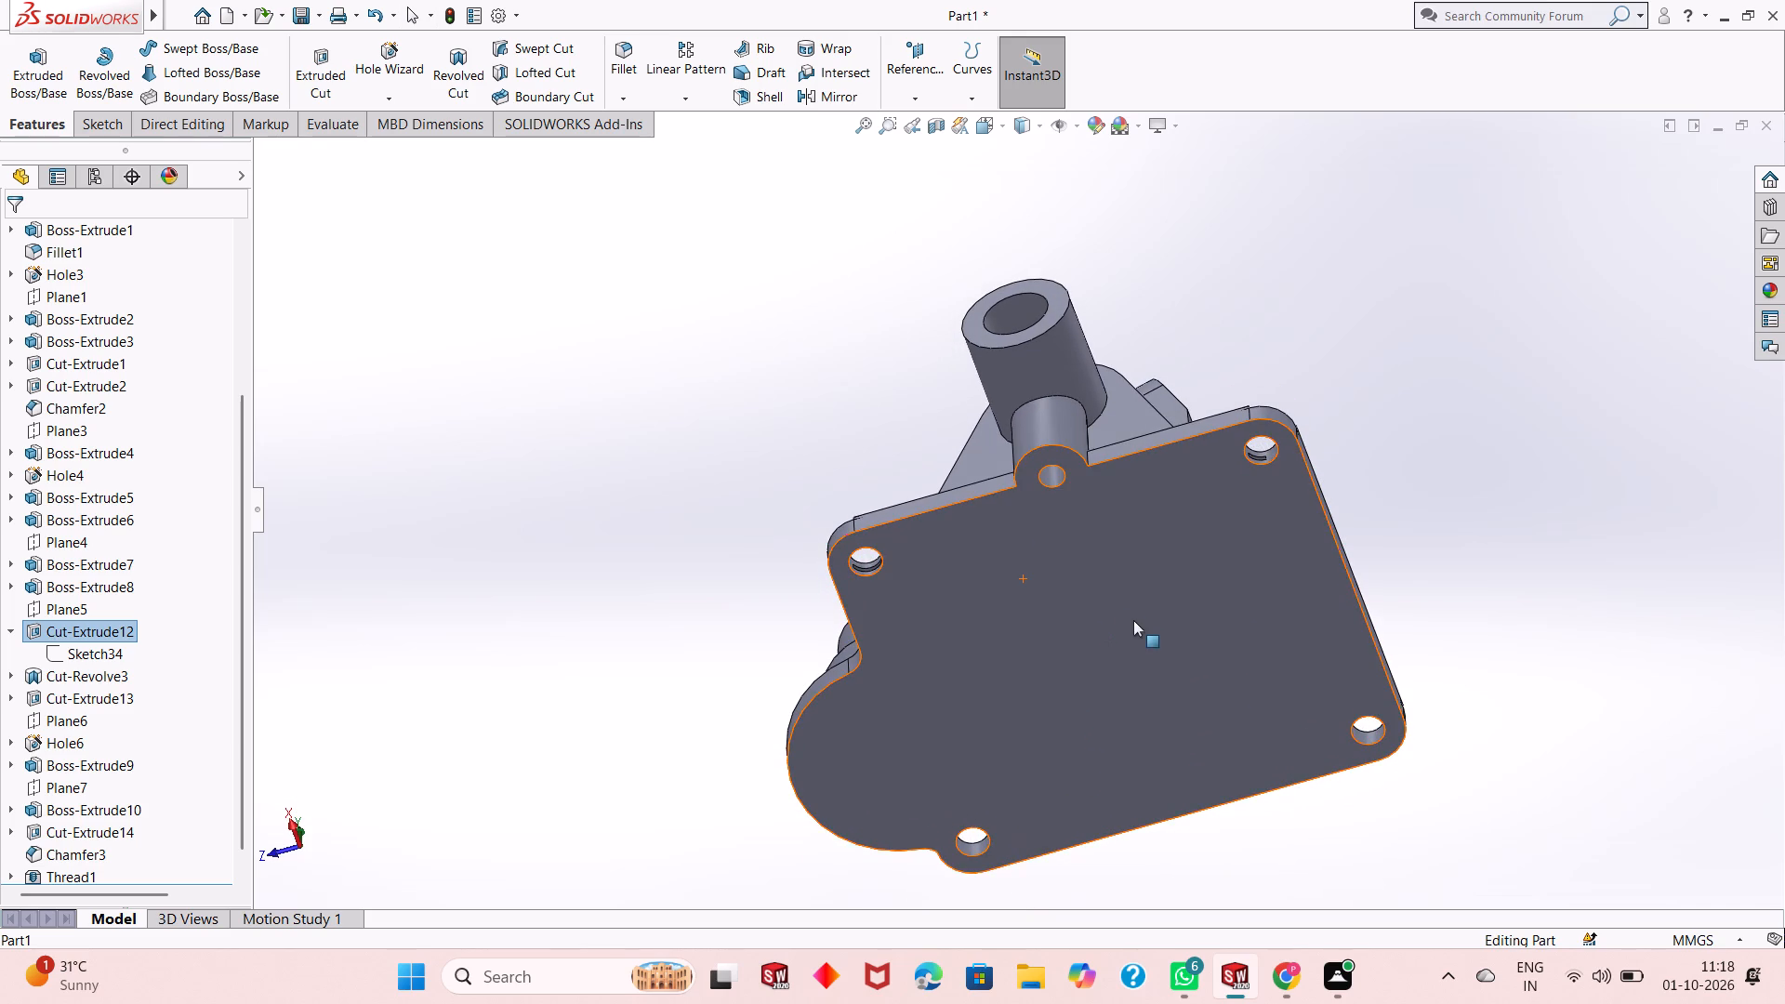
Undo the recent cavity cut edits, including its added sketch dimensions and lower lines, back to the earlier rebuilt cavity.
{"action": "key", "text": "ctrl+z"}
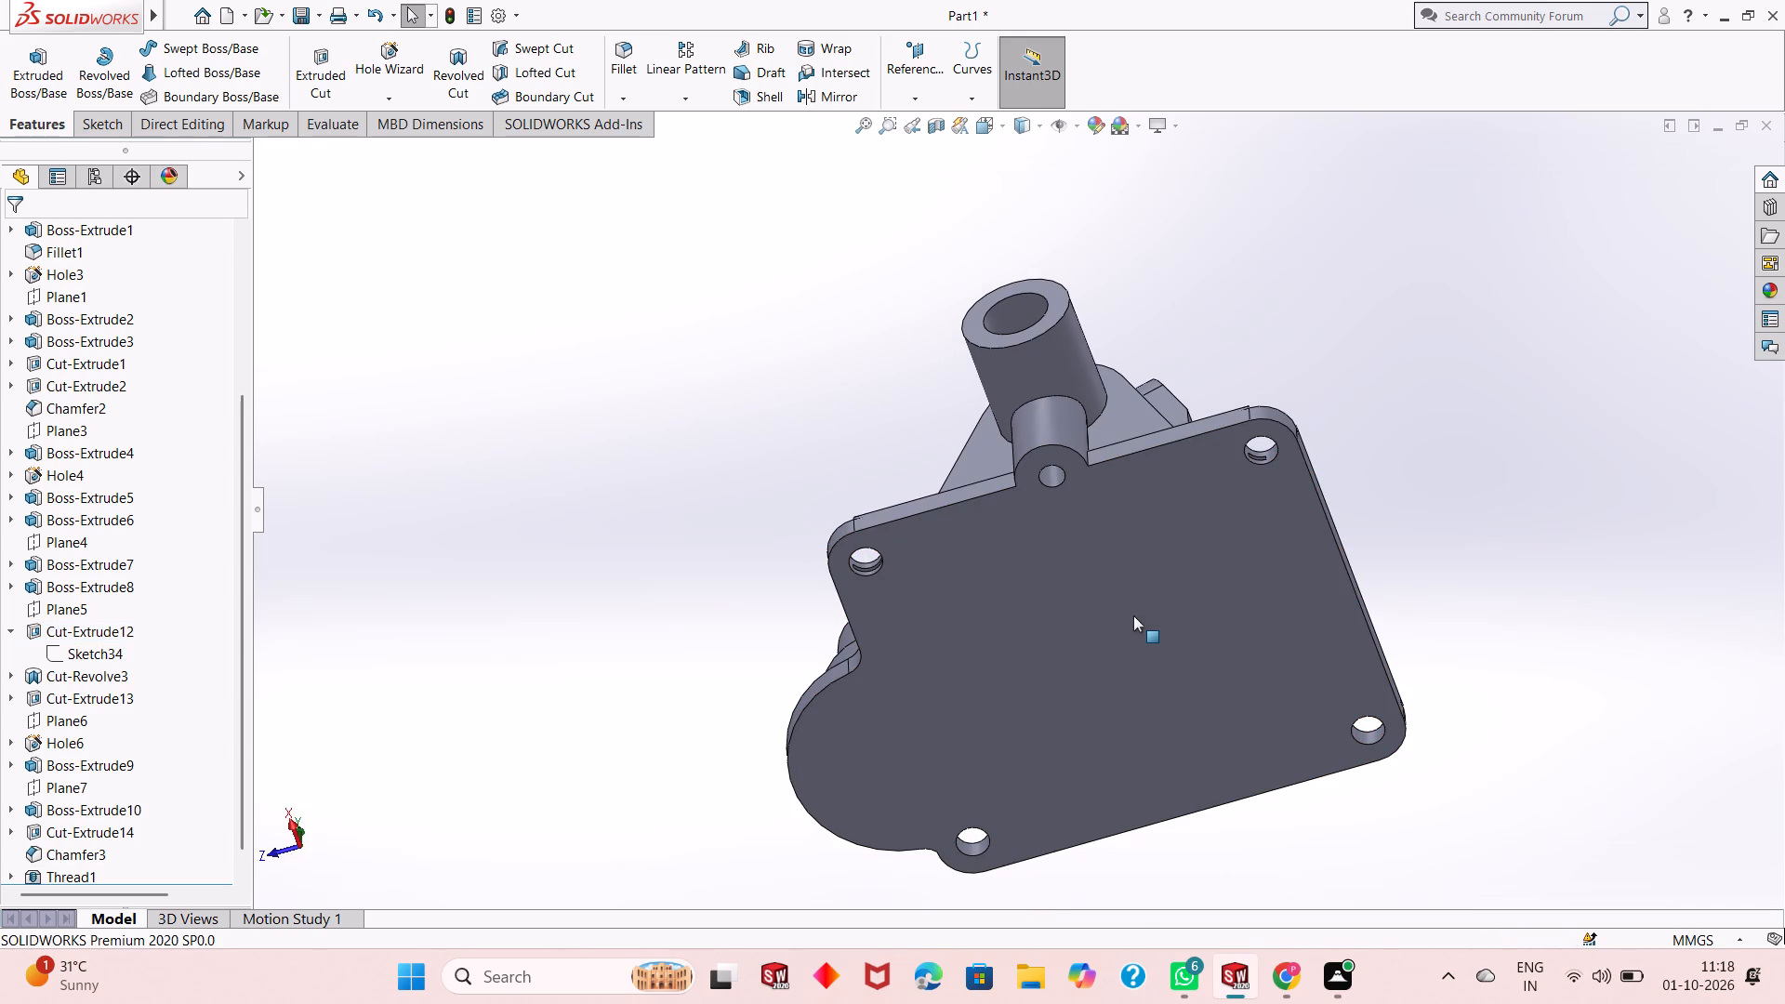
{"action": "key", "text": "ctrl+z"}
{"action": "key", "text": "ctrl+z"}
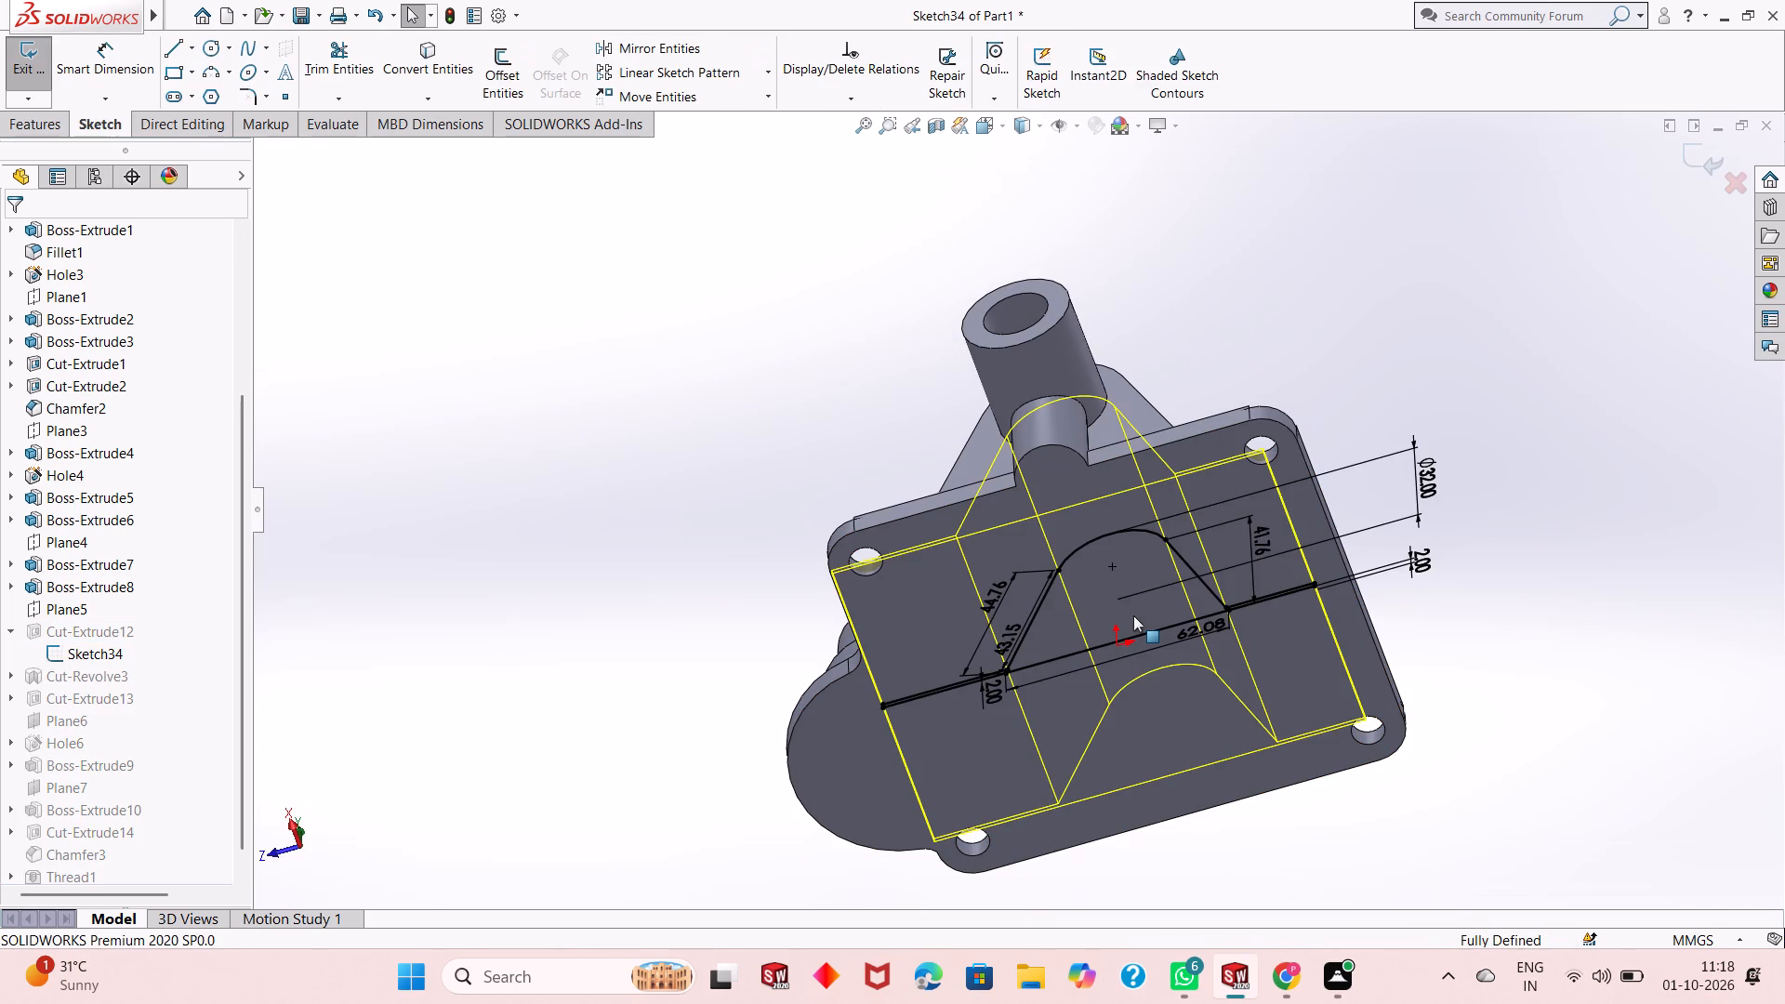
{"action": "key", "text": "ctrl+z"}
{"action": "key", "text": "ctrl+z"}
{"action": "key", "text": "ctrl+z"}
{"action": "key", "text": "ctrl+z"}
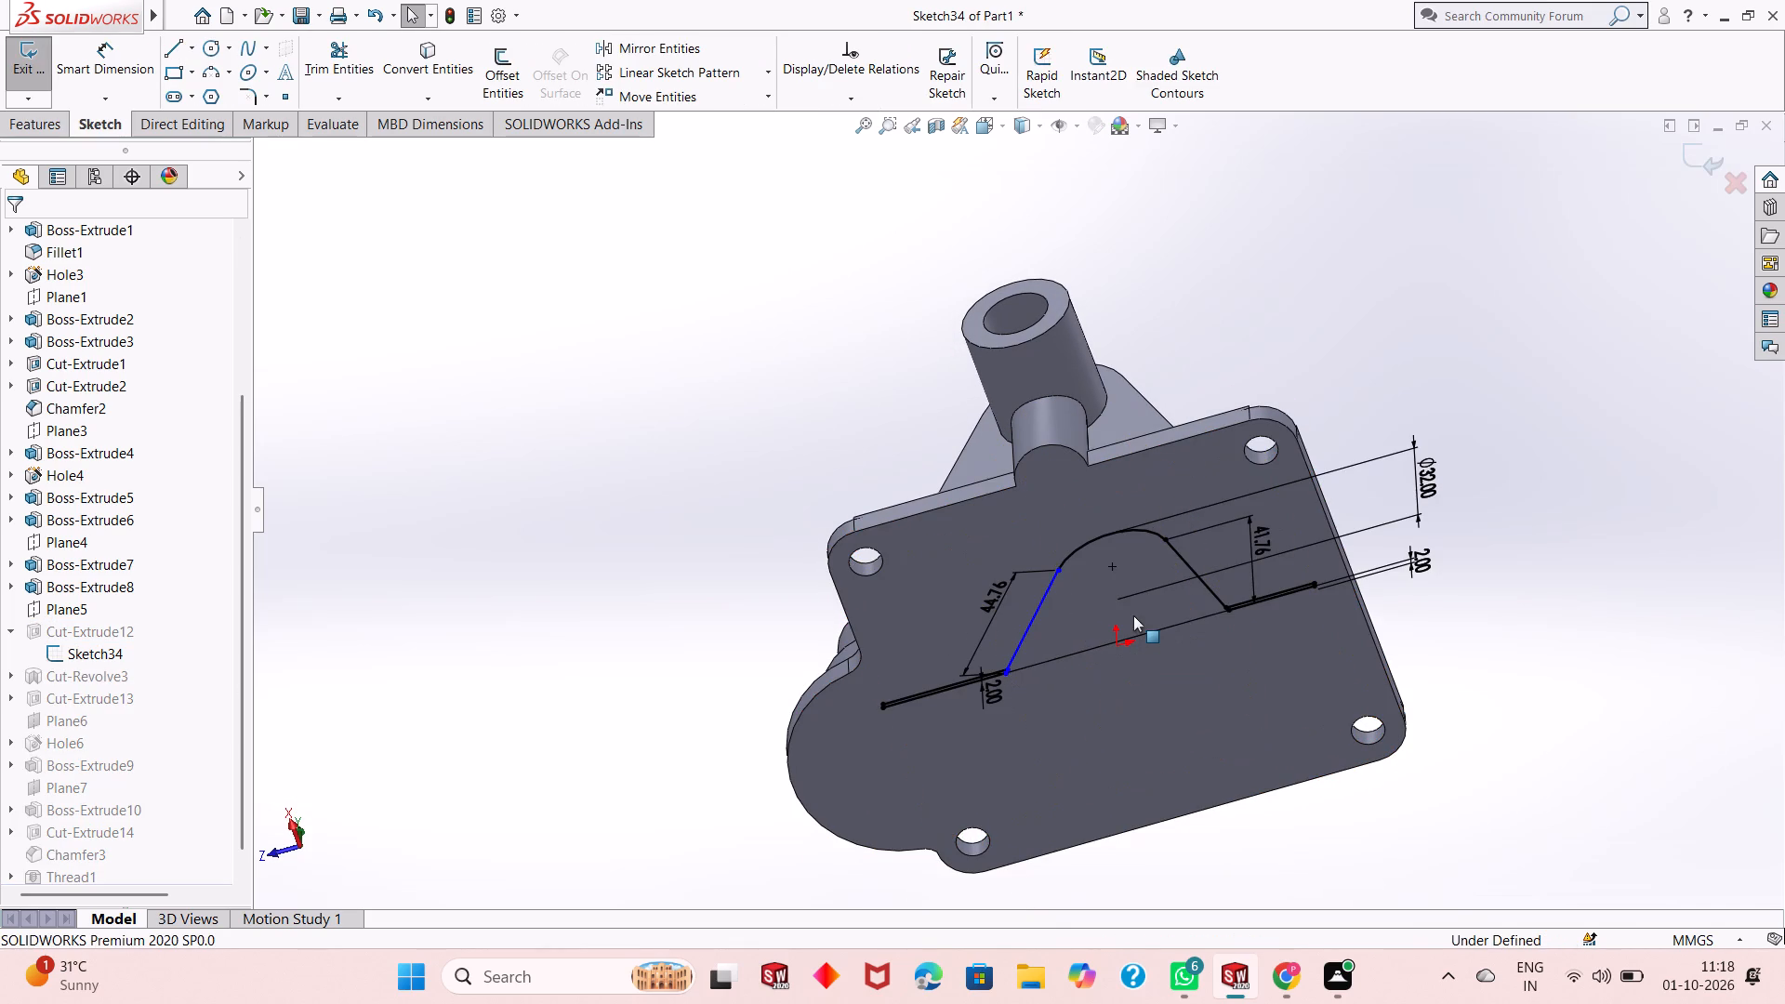
{"action": "key", "text": "ctrl+z"}
{"action": "key", "text": "ctrl+z"}
{"action": "key", "text": "ctrl+z"}
{"action": "key", "text": "ctrl+z"}
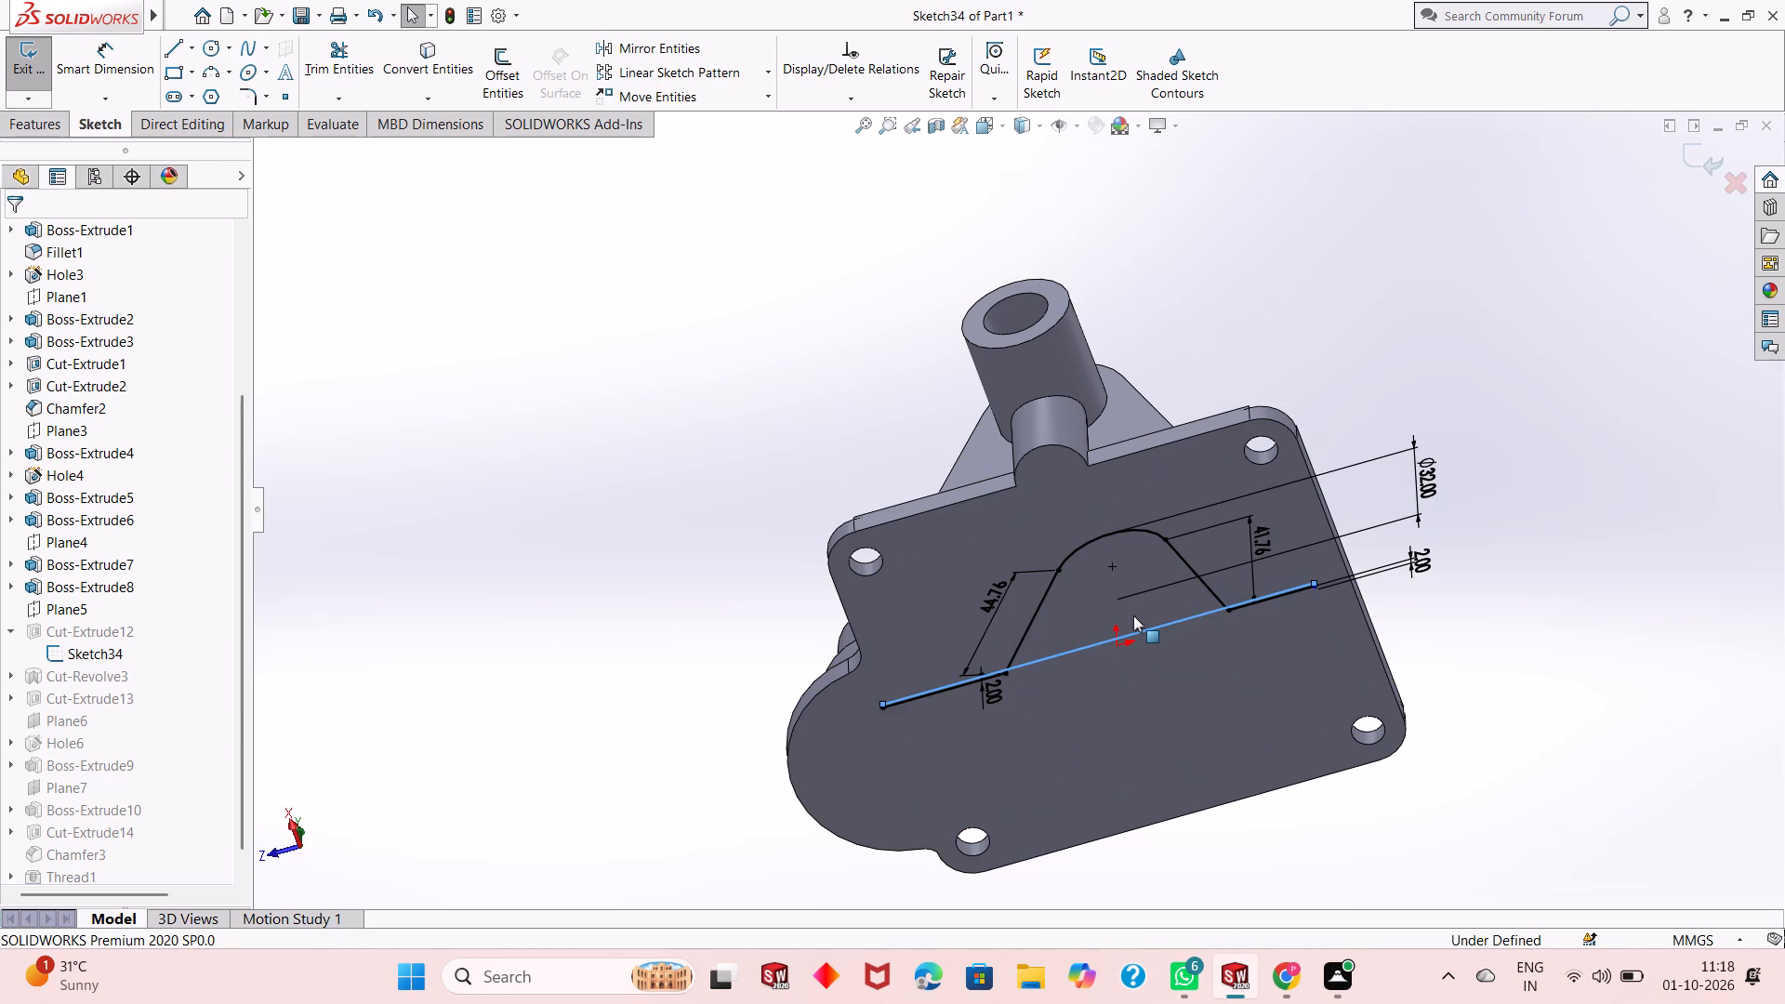
{"action": "key", "text": "ctrl+z"}
{"action": "key", "text": "ctrl+z"}
{"action": "key", "text": "ctrl+z"}
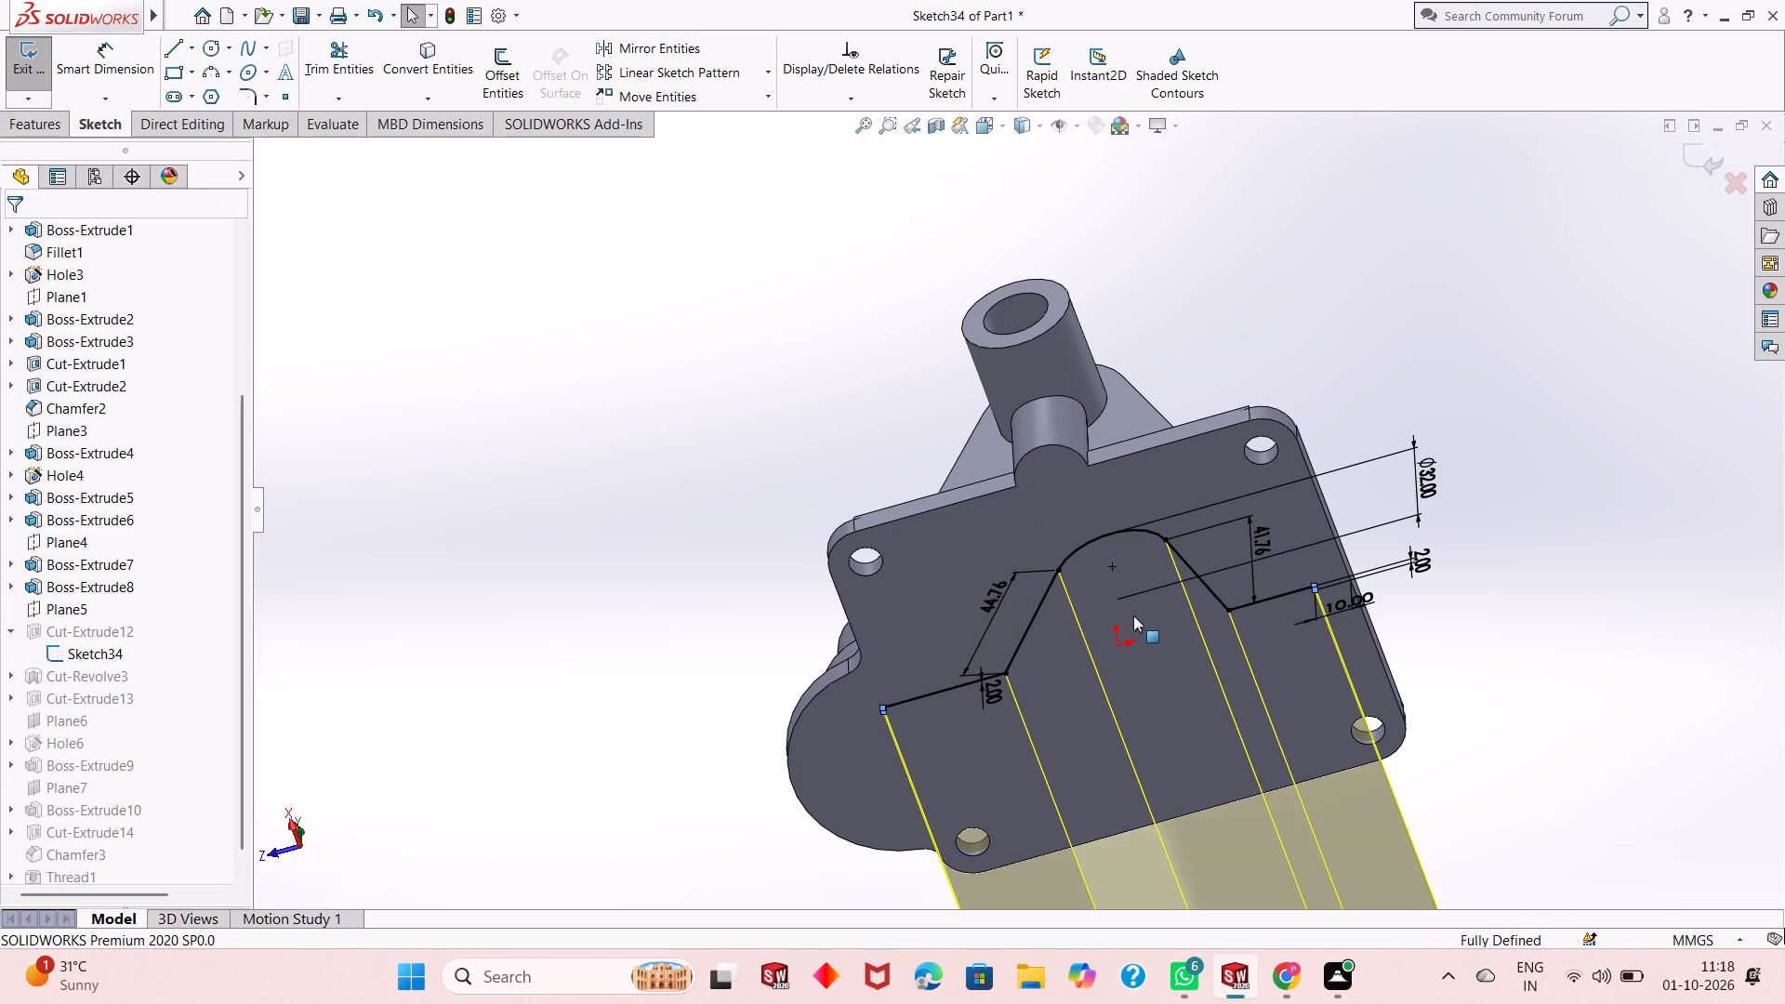
{"action": "key", "text": "ctrl+z"}
{"action": "key", "text": "ctrl+z"}
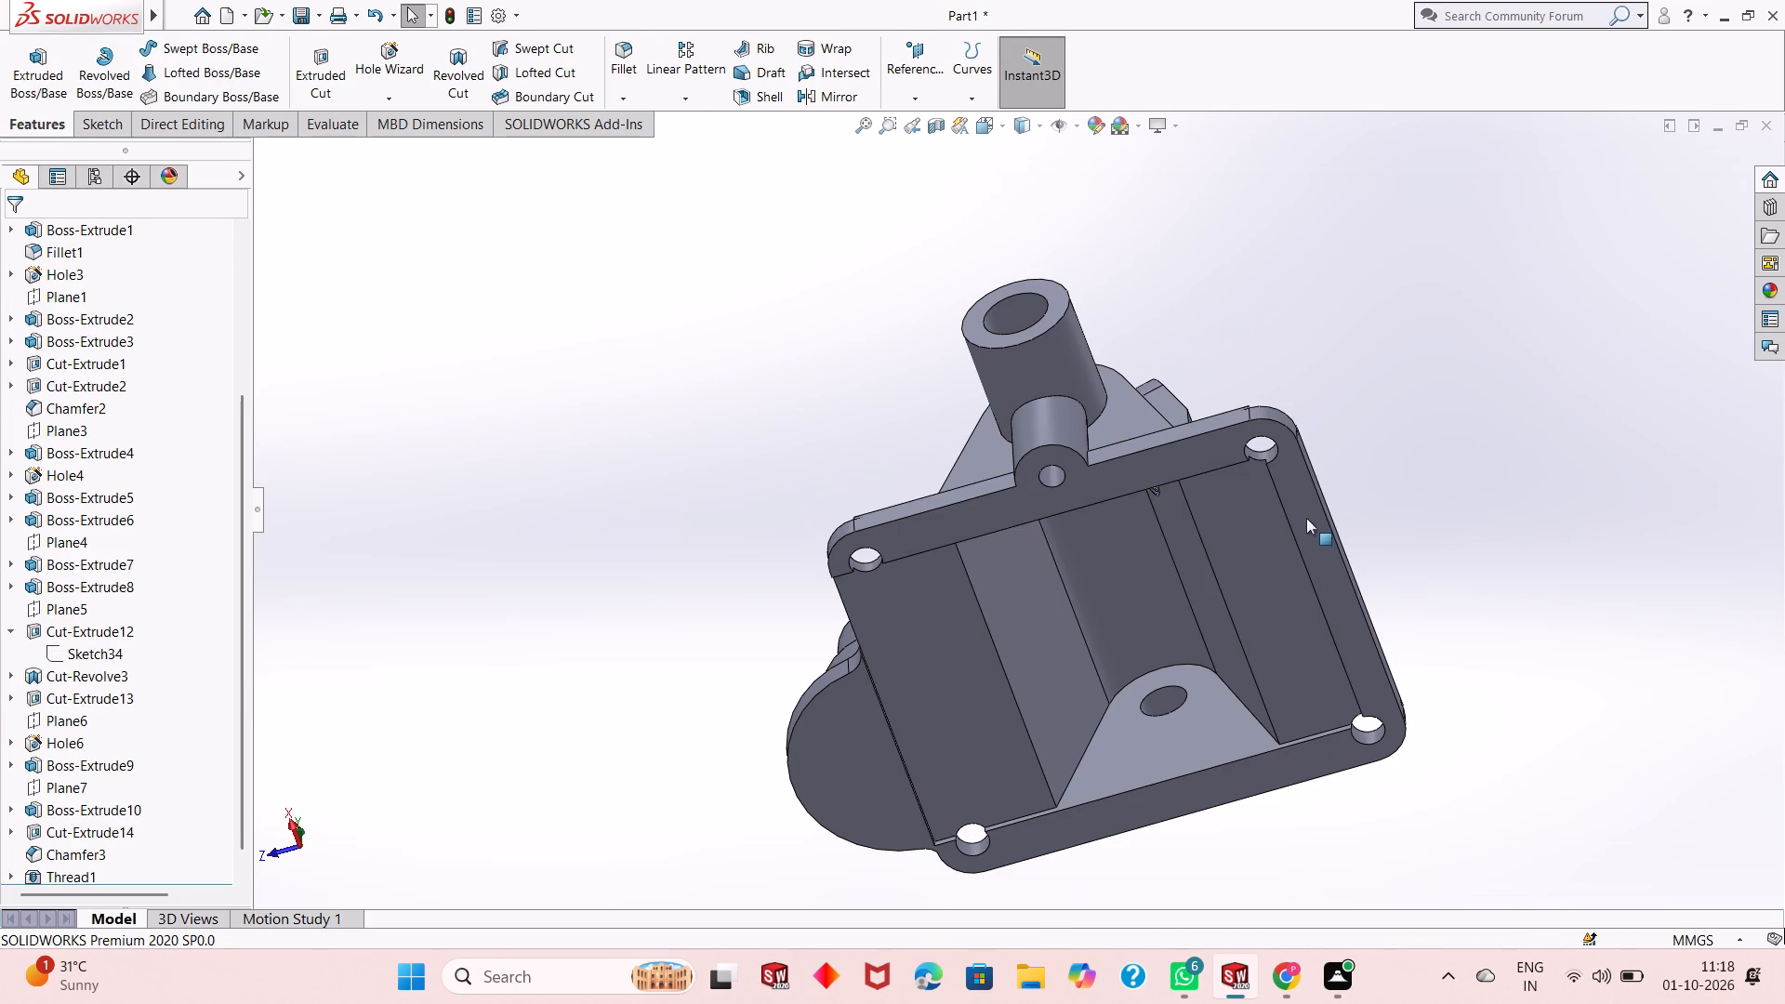
Examine the restored underside cavity, its end wall, threaded opening and the recess edges near the corner holes.
{"action": "middle_click_drag", "start_coordinate": [1306, 522], "coordinate": [1265, 400]}
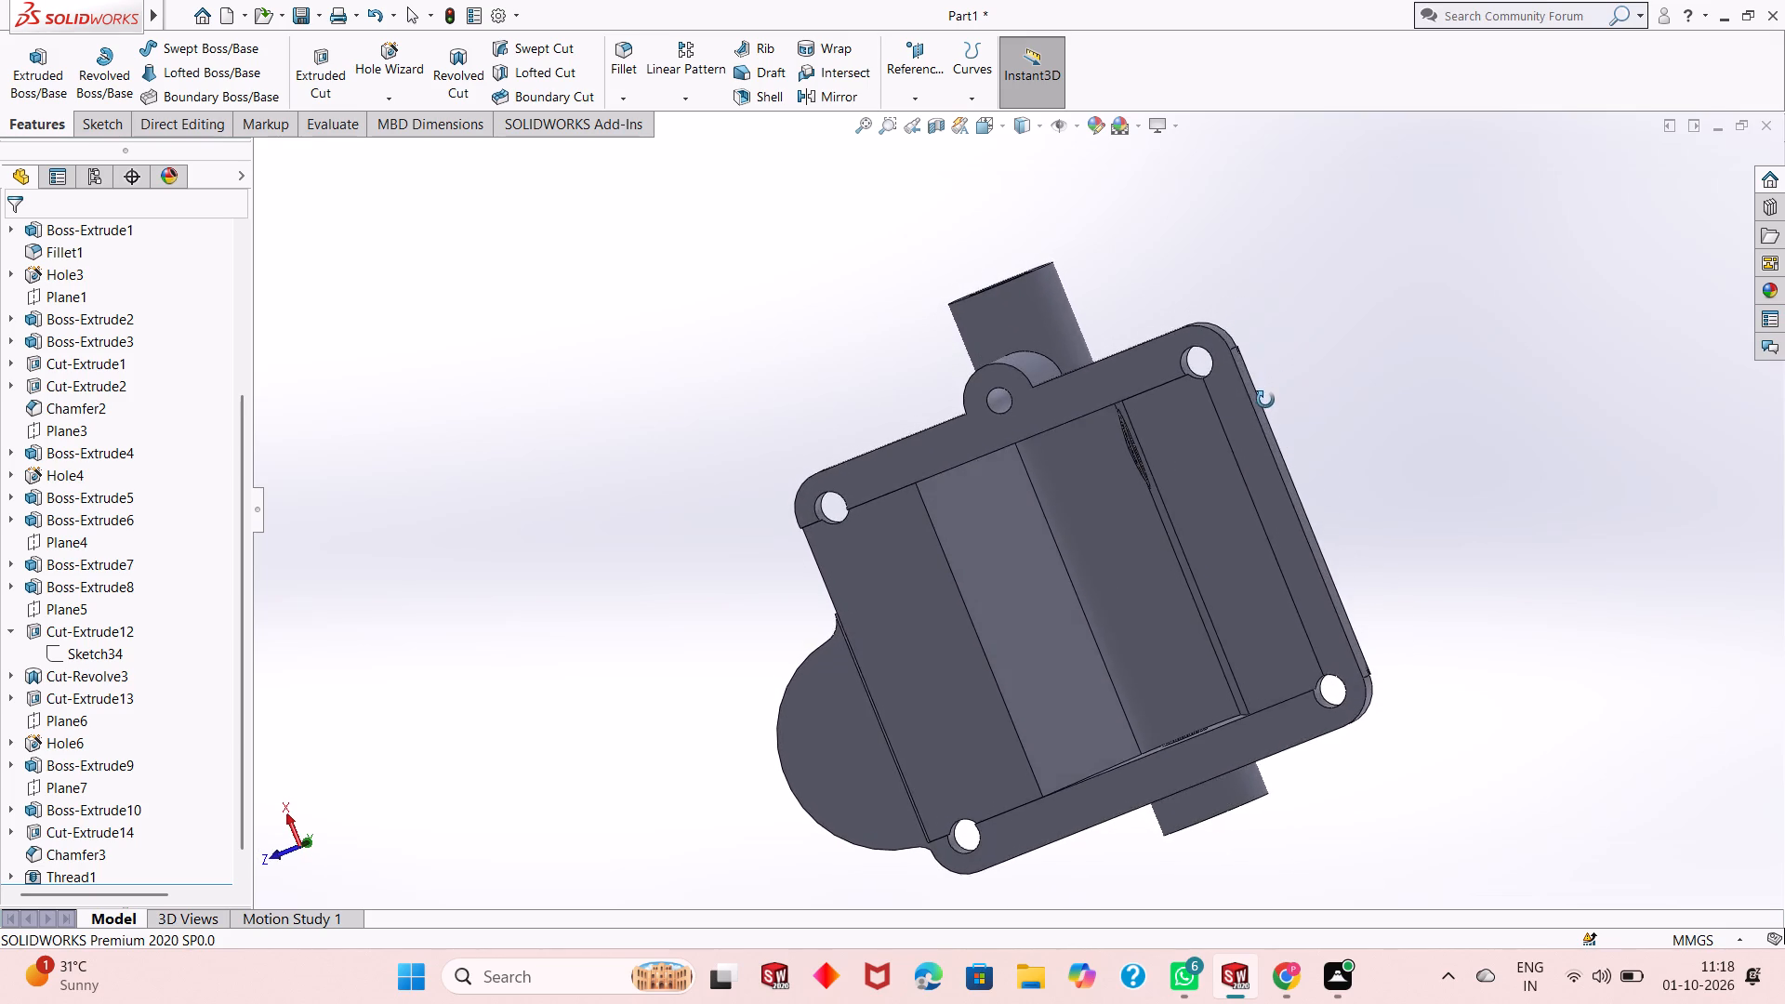
{"action": "middle_click_drag", "start_coordinate": [1265, 400], "coordinate": [1264, 401]}
{"action": "middle_click_drag", "start_coordinate": [1351, 469], "coordinate": [1369, 426]}
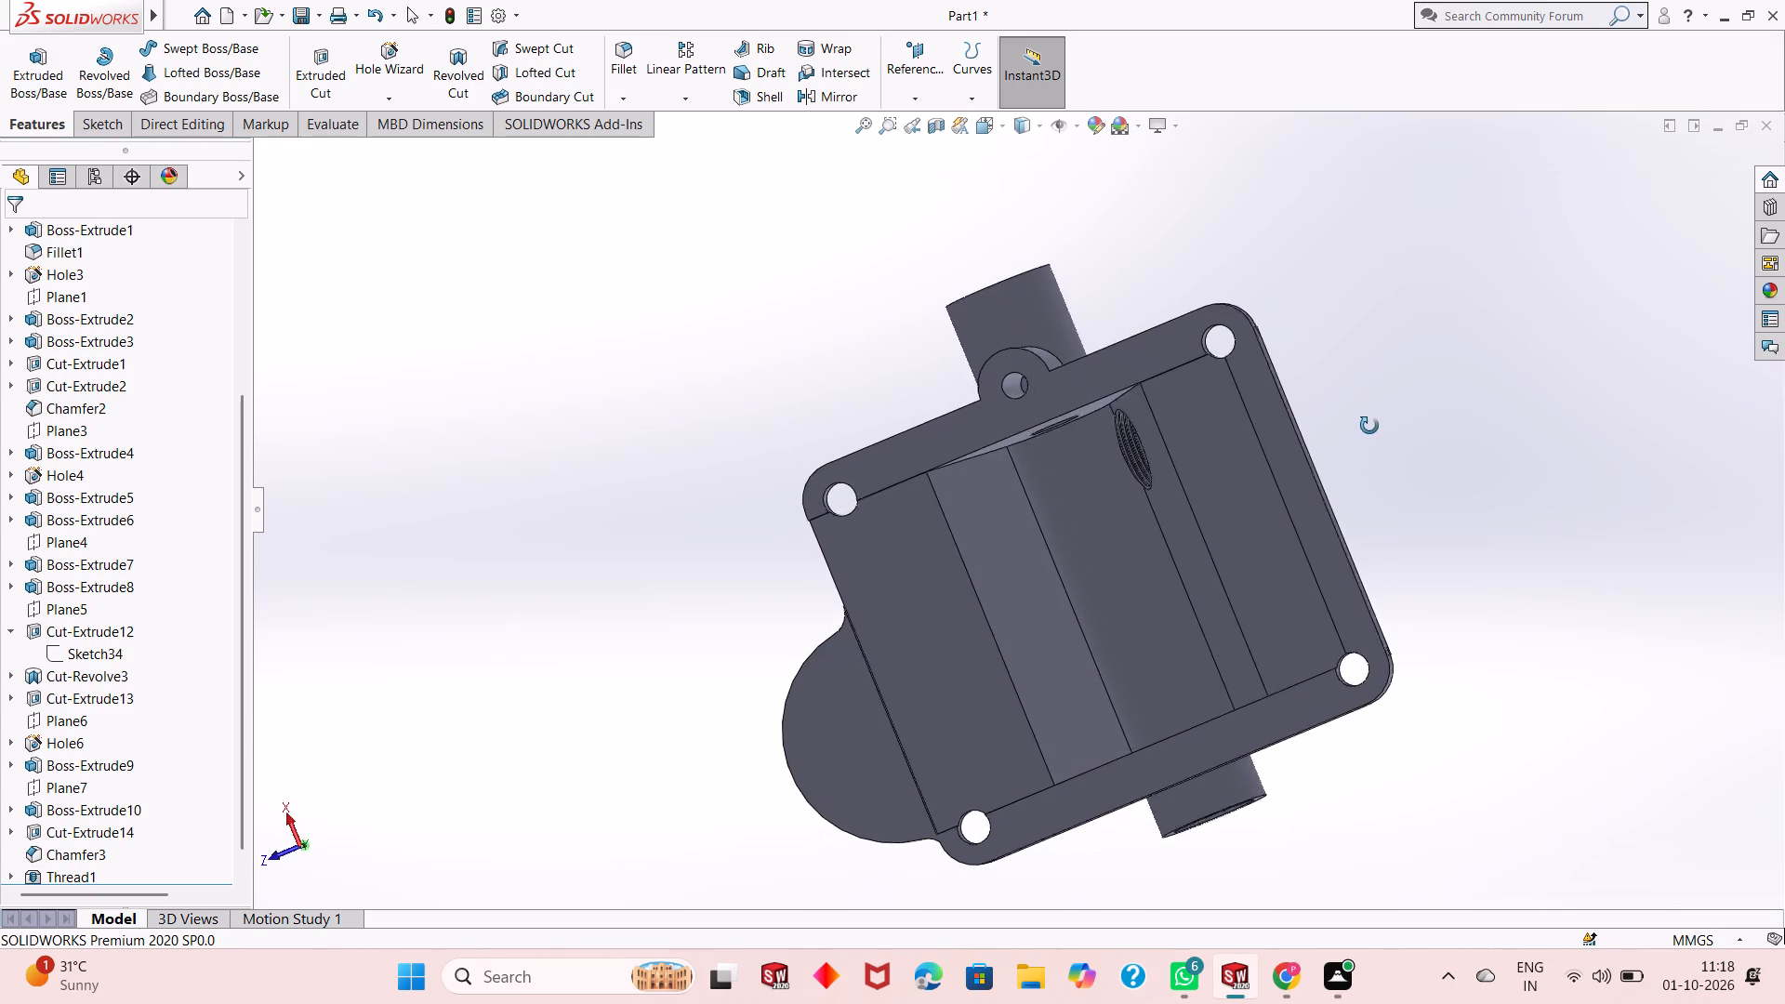
{"action": "middle_click_drag", "start_coordinate": [1369, 426], "coordinate": [1376, 258]}
{"action": "scroll", "coordinate": [1269, 254], "scroll_direction": "down", "scroll_amount": 3}
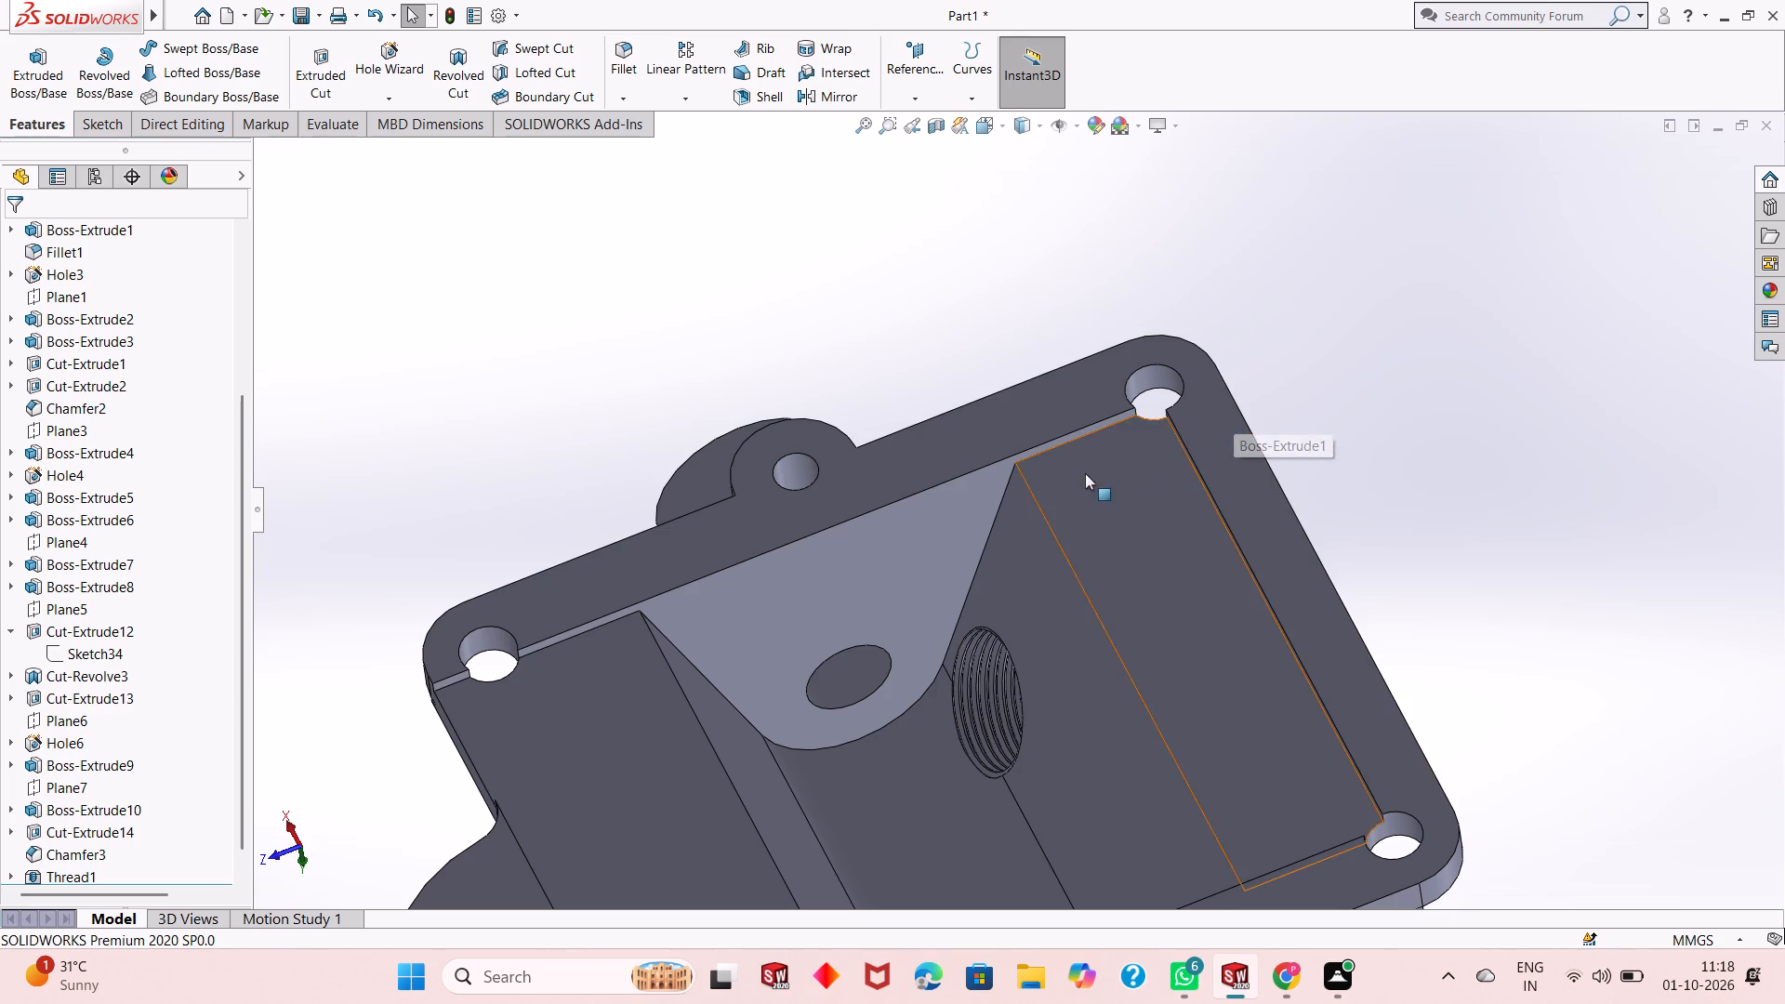
{"action": "scroll", "coordinate": [861, 591], "scroll_direction": "down", "scroll_amount": 1}
{"action": "scroll", "coordinate": [826, 650], "scroll_direction": "up", "scroll_amount": 3}
{"action": "middle_click_drag", "start_coordinate": [886, 689], "coordinate": [874, 598]}
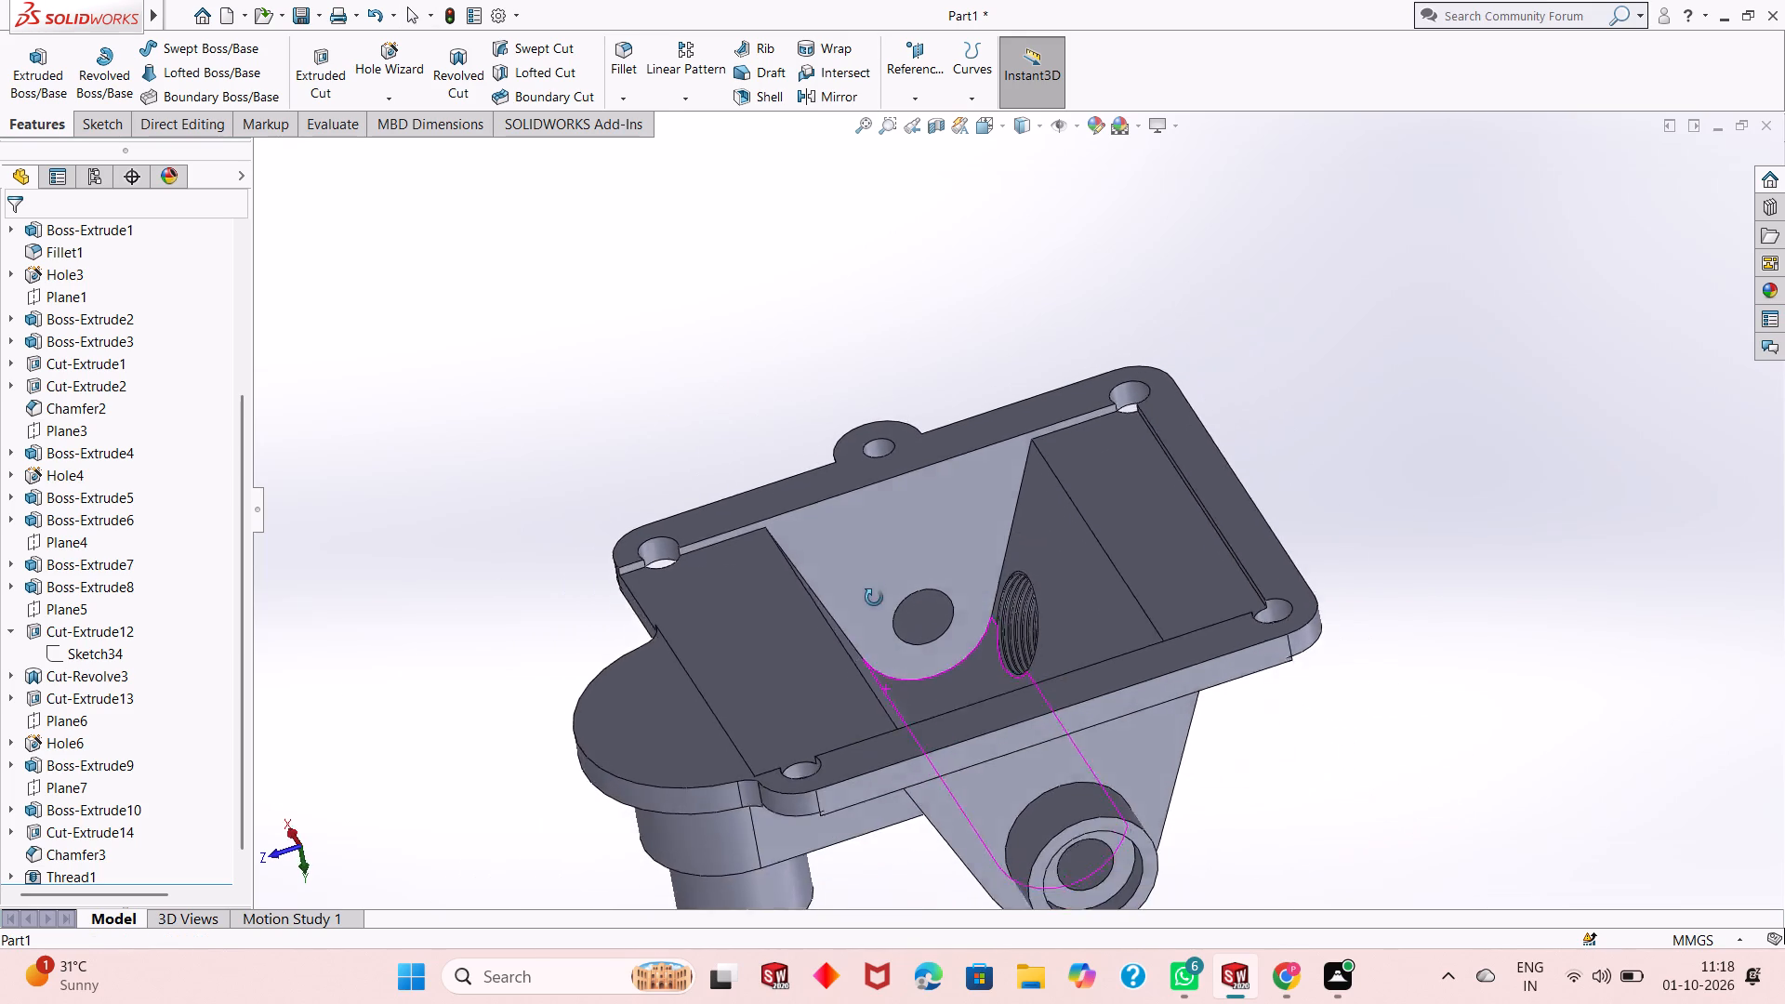
{"action": "middle_click_drag", "start_coordinate": [874, 598], "coordinate": [863, 568]}
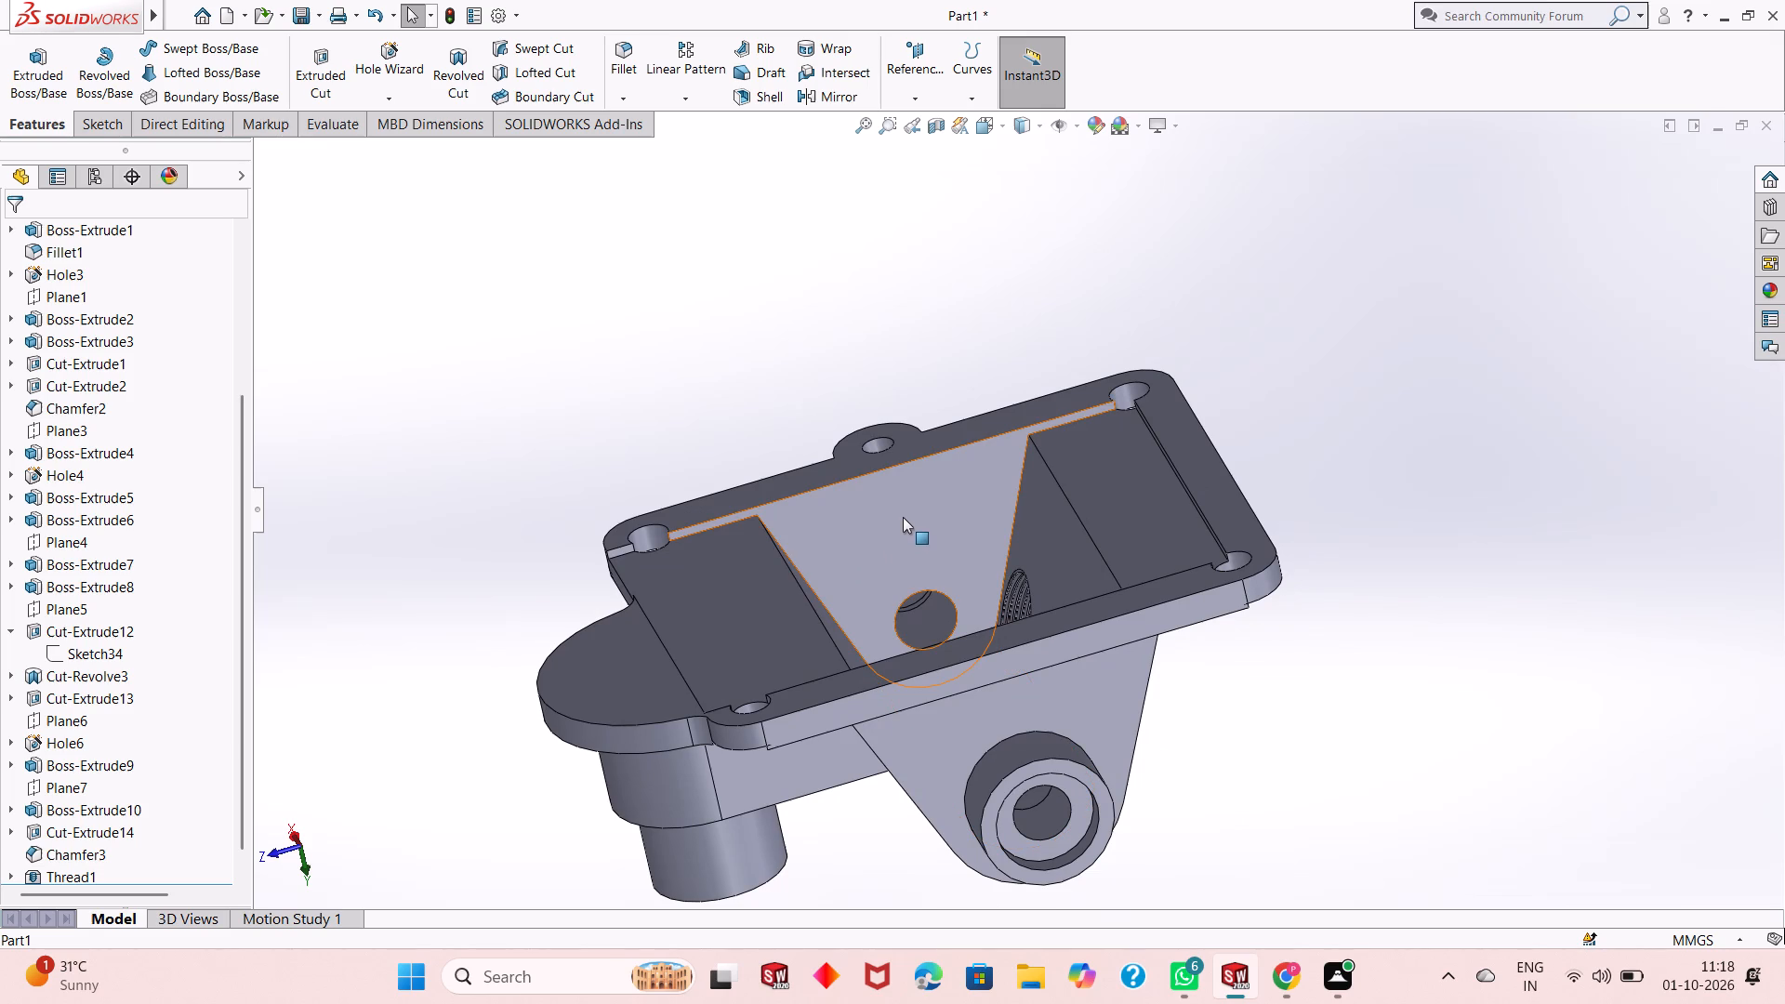
{"action": "middle_click_drag", "start_coordinate": [931, 489], "coordinate": [914, 770]}
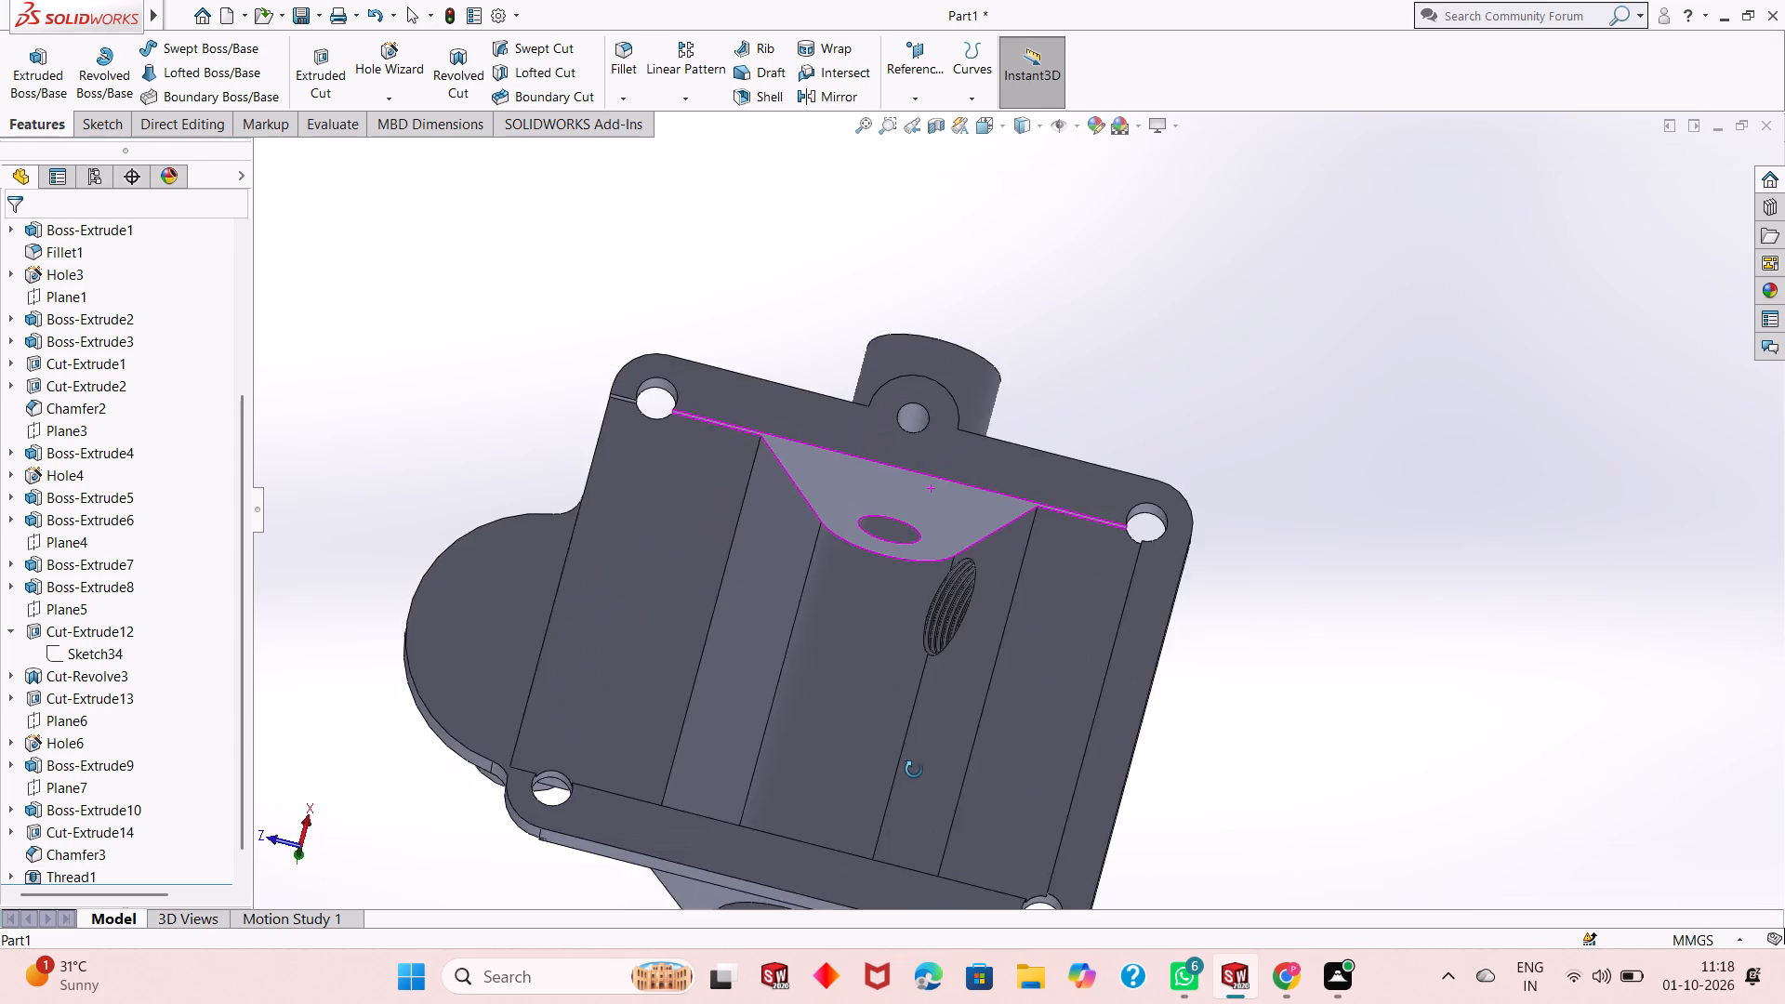
{"action": "middle_click_drag", "start_coordinate": [914, 770], "coordinate": [1242, 361]}
Examine the housing's exterior from above, including the bosses, threaded port and counterbored base holes.
{"action": "middle_click_drag", "start_coordinate": [1135, 654], "coordinate": [1106, 495]}
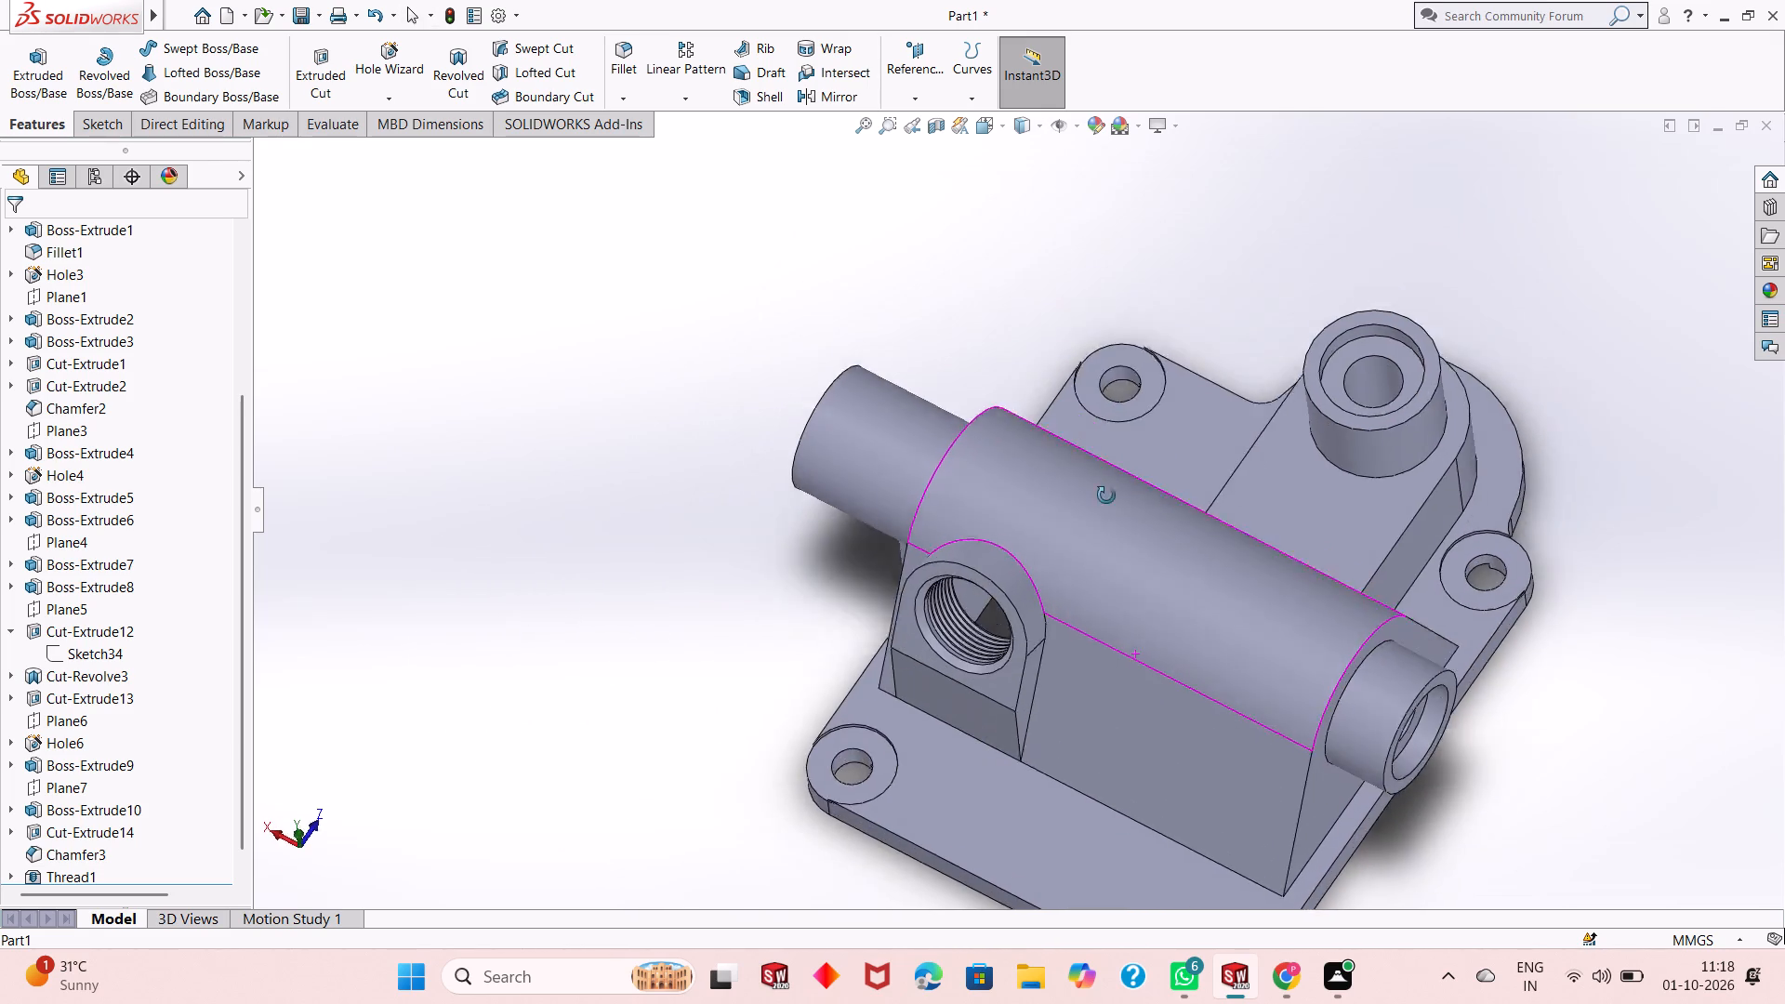
{"action": "middle_click_drag", "start_coordinate": [1106, 495], "coordinate": [1106, 433]}
{"action": "scroll", "coordinate": [1047, 442], "scroll_direction": "up", "scroll_amount": 5}
{"action": "middle_click_drag", "start_coordinate": [1105, 765], "coordinate": [1102, 586]}
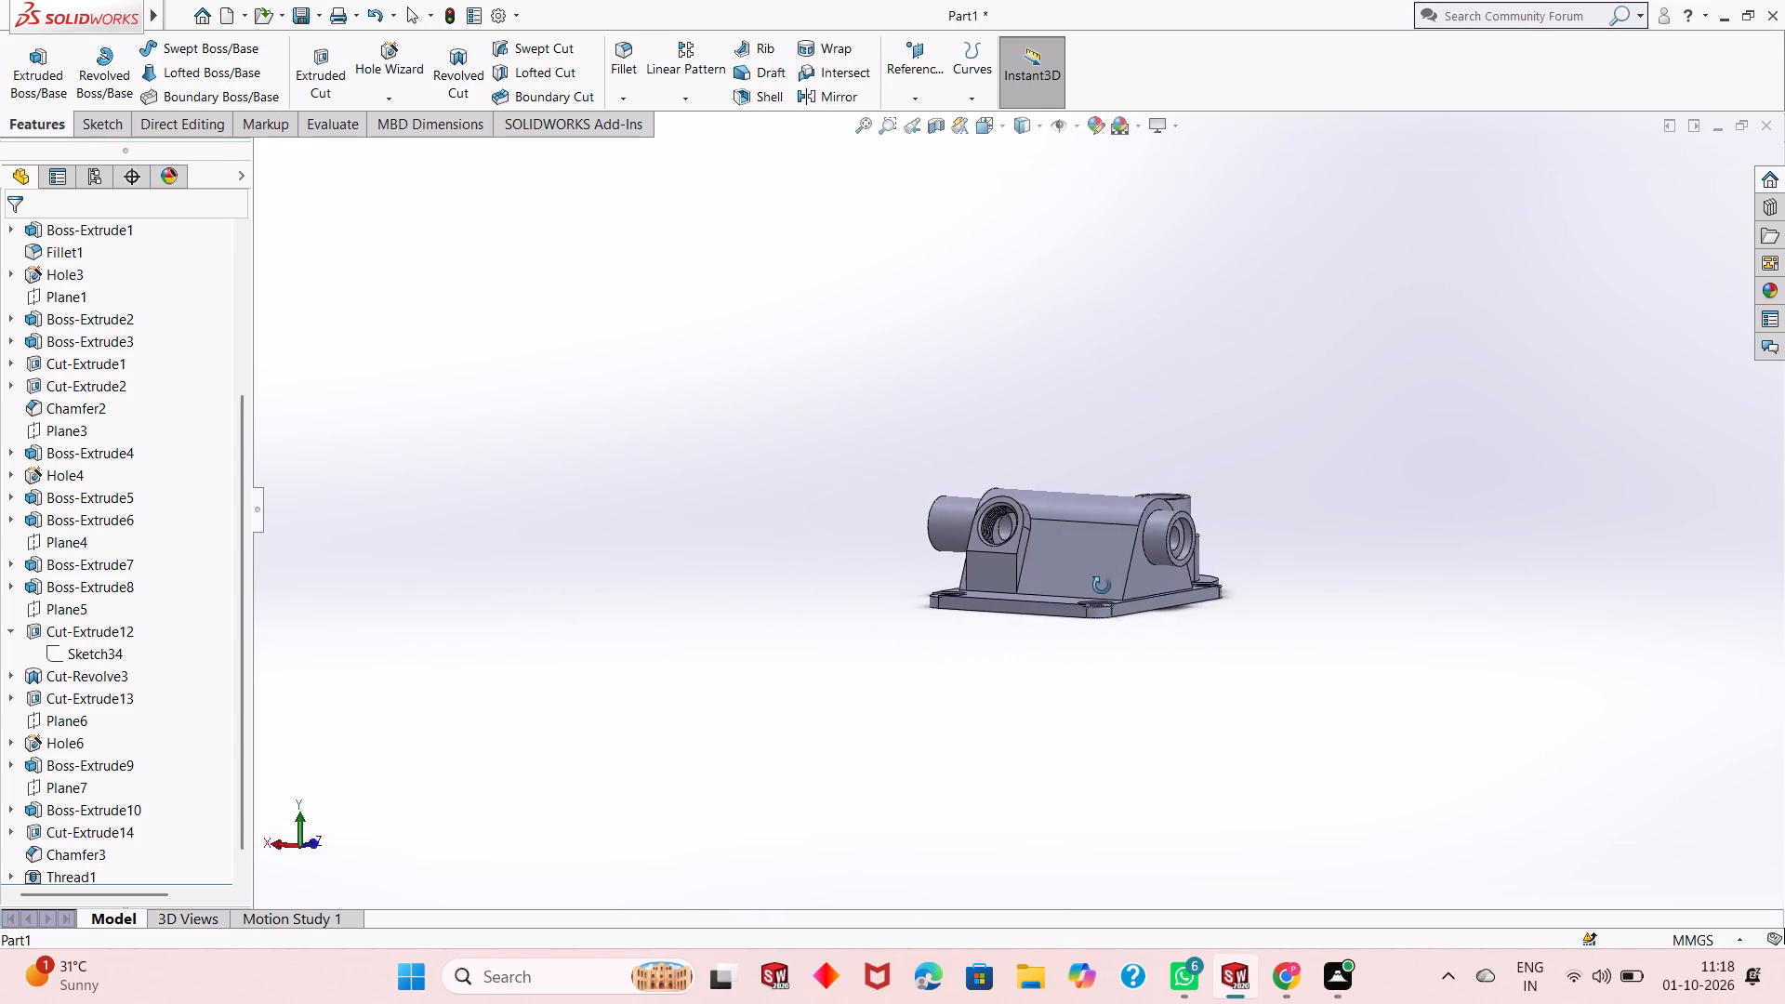
{"action": "middle_click_drag", "start_coordinate": [1102, 586], "coordinate": [1077, 653]}
{"action": "scroll", "coordinate": [1132, 541], "scroll_direction": "down", "scroll_amount": 3}
{"action": "scroll", "coordinate": [945, 567], "scroll_direction": "down", "scroll_amount": 2}
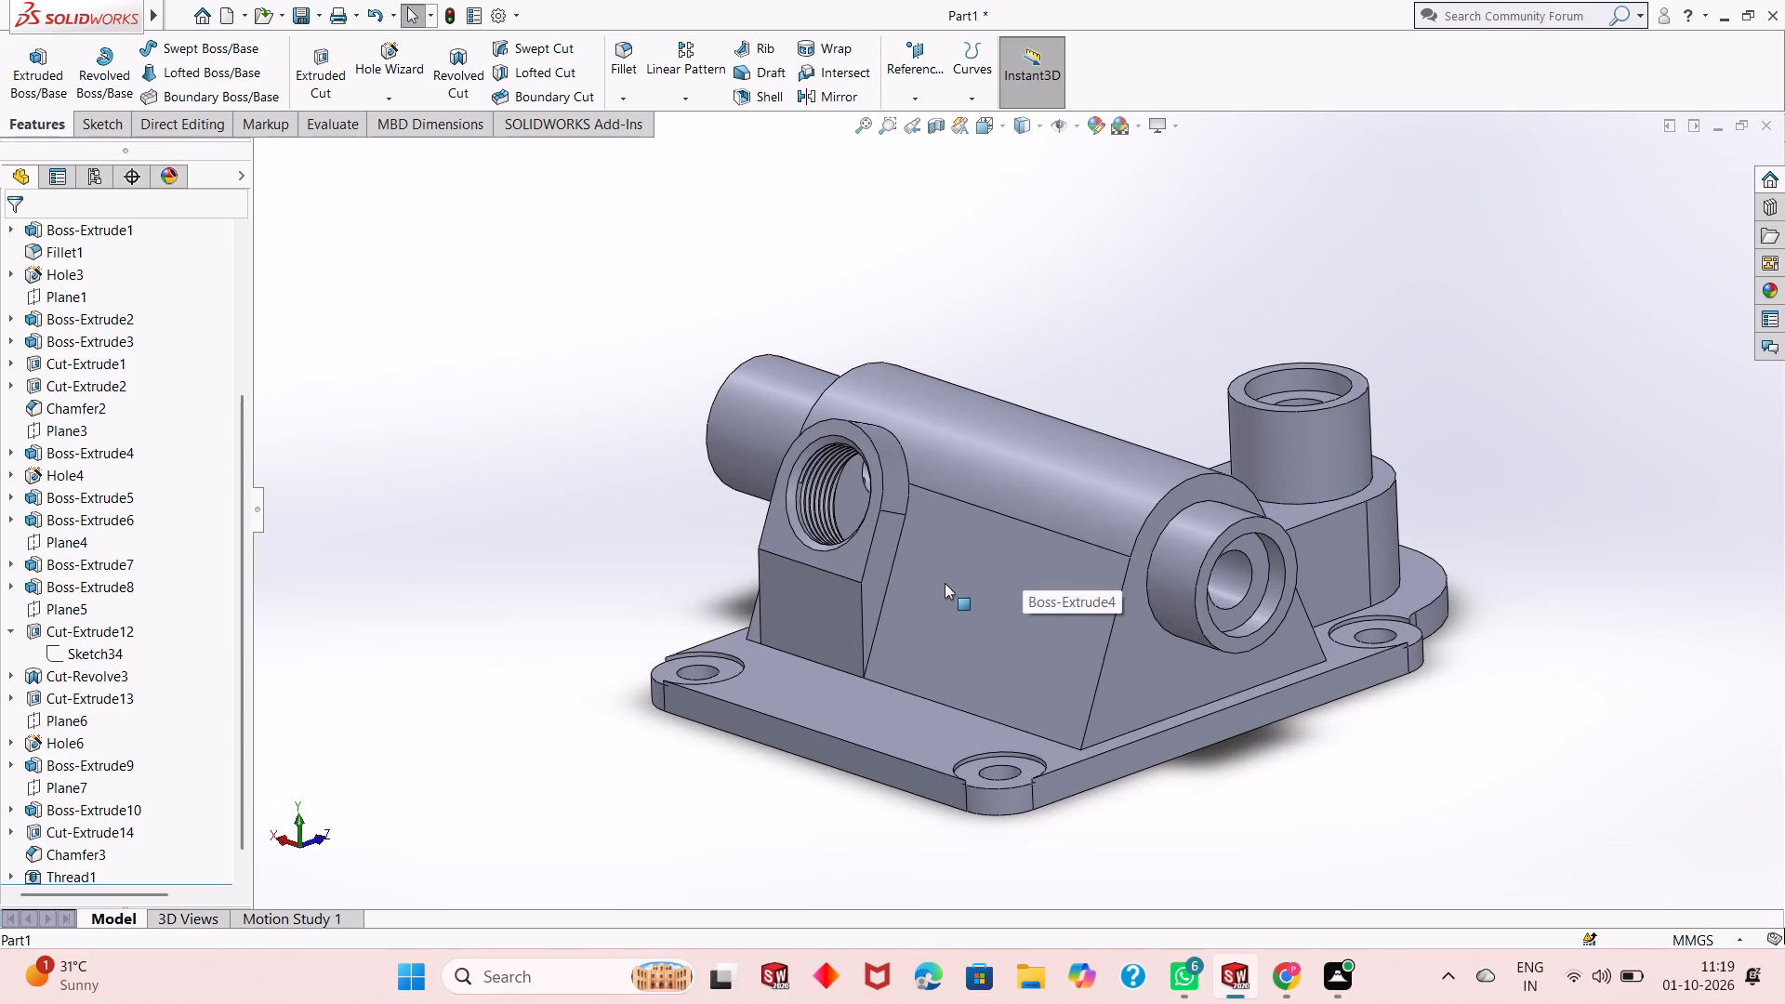
{"action": "middle_click_drag", "start_coordinate": [979, 616], "coordinate": [978, 656]}
{"action": "scroll", "coordinate": [1086, 565], "scroll_direction": "down", "scroll_amount": 3}
{"action": "scroll", "coordinate": [1086, 565], "scroll_direction": "up", "scroll_amount": 4}
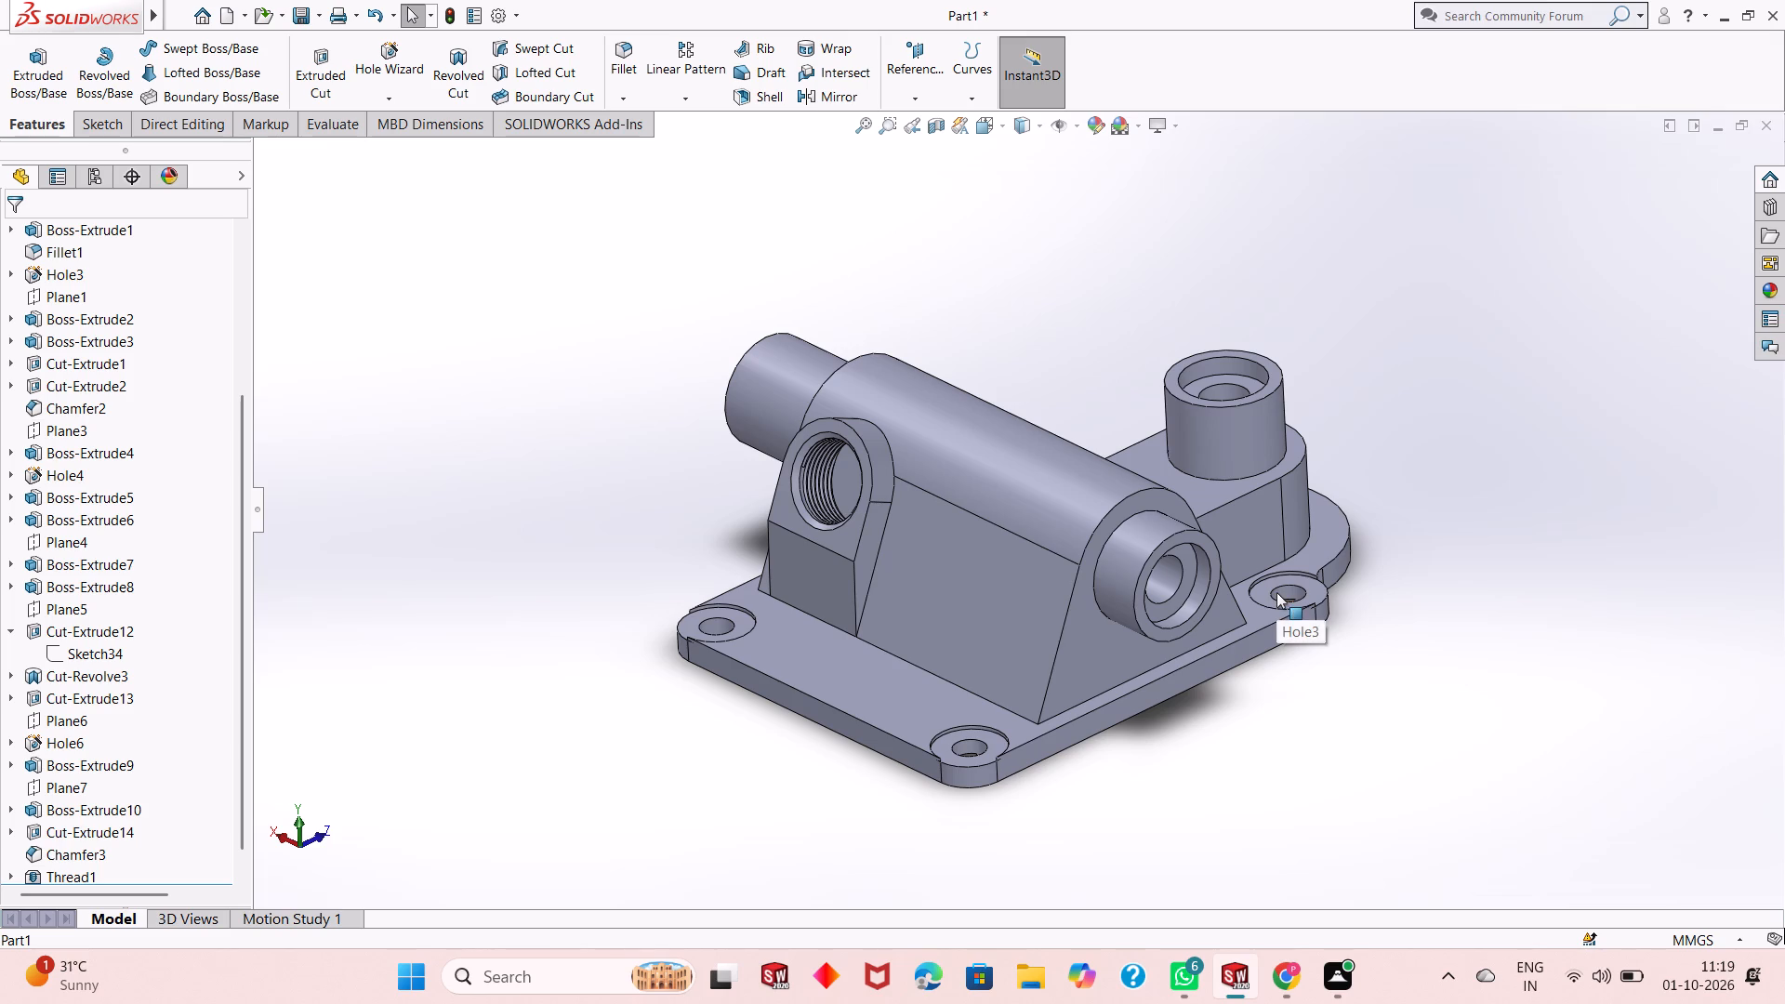
{"action": "scroll", "coordinate": [1116, 742], "scroll_direction": "down", "scroll_amount": 2}
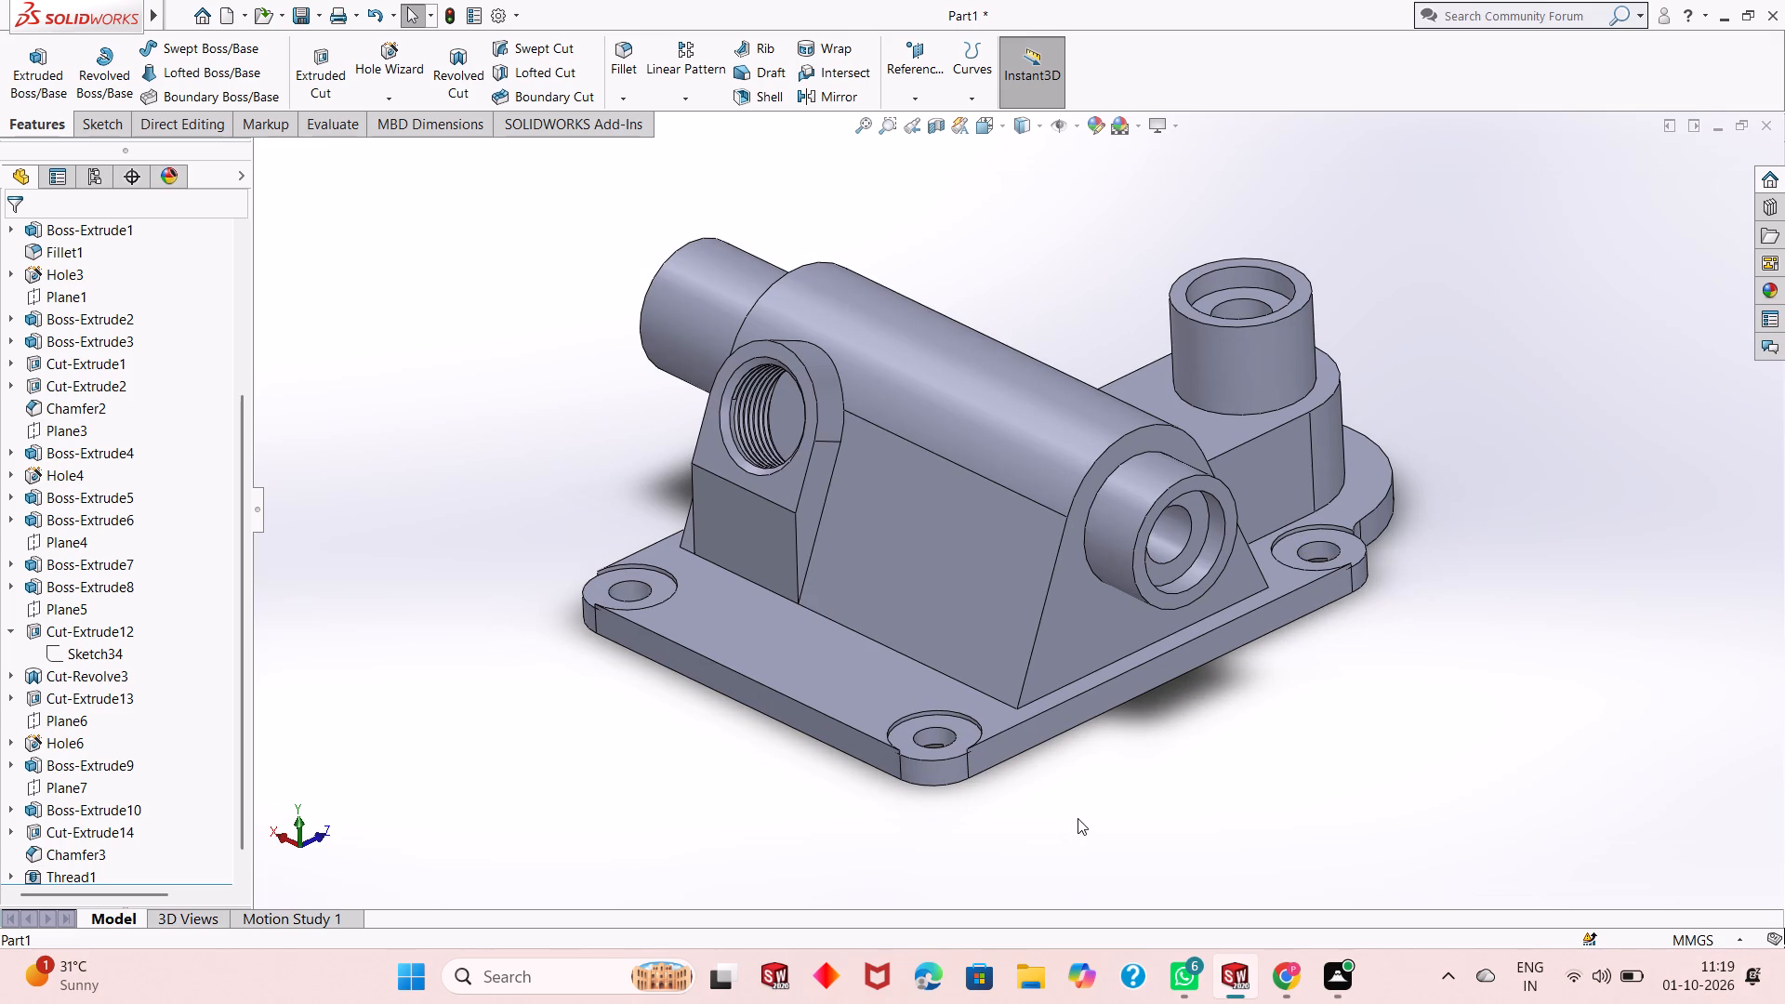
{"action": "middle_click_drag", "start_coordinate": [1124, 798], "coordinate": [1135, 805]}
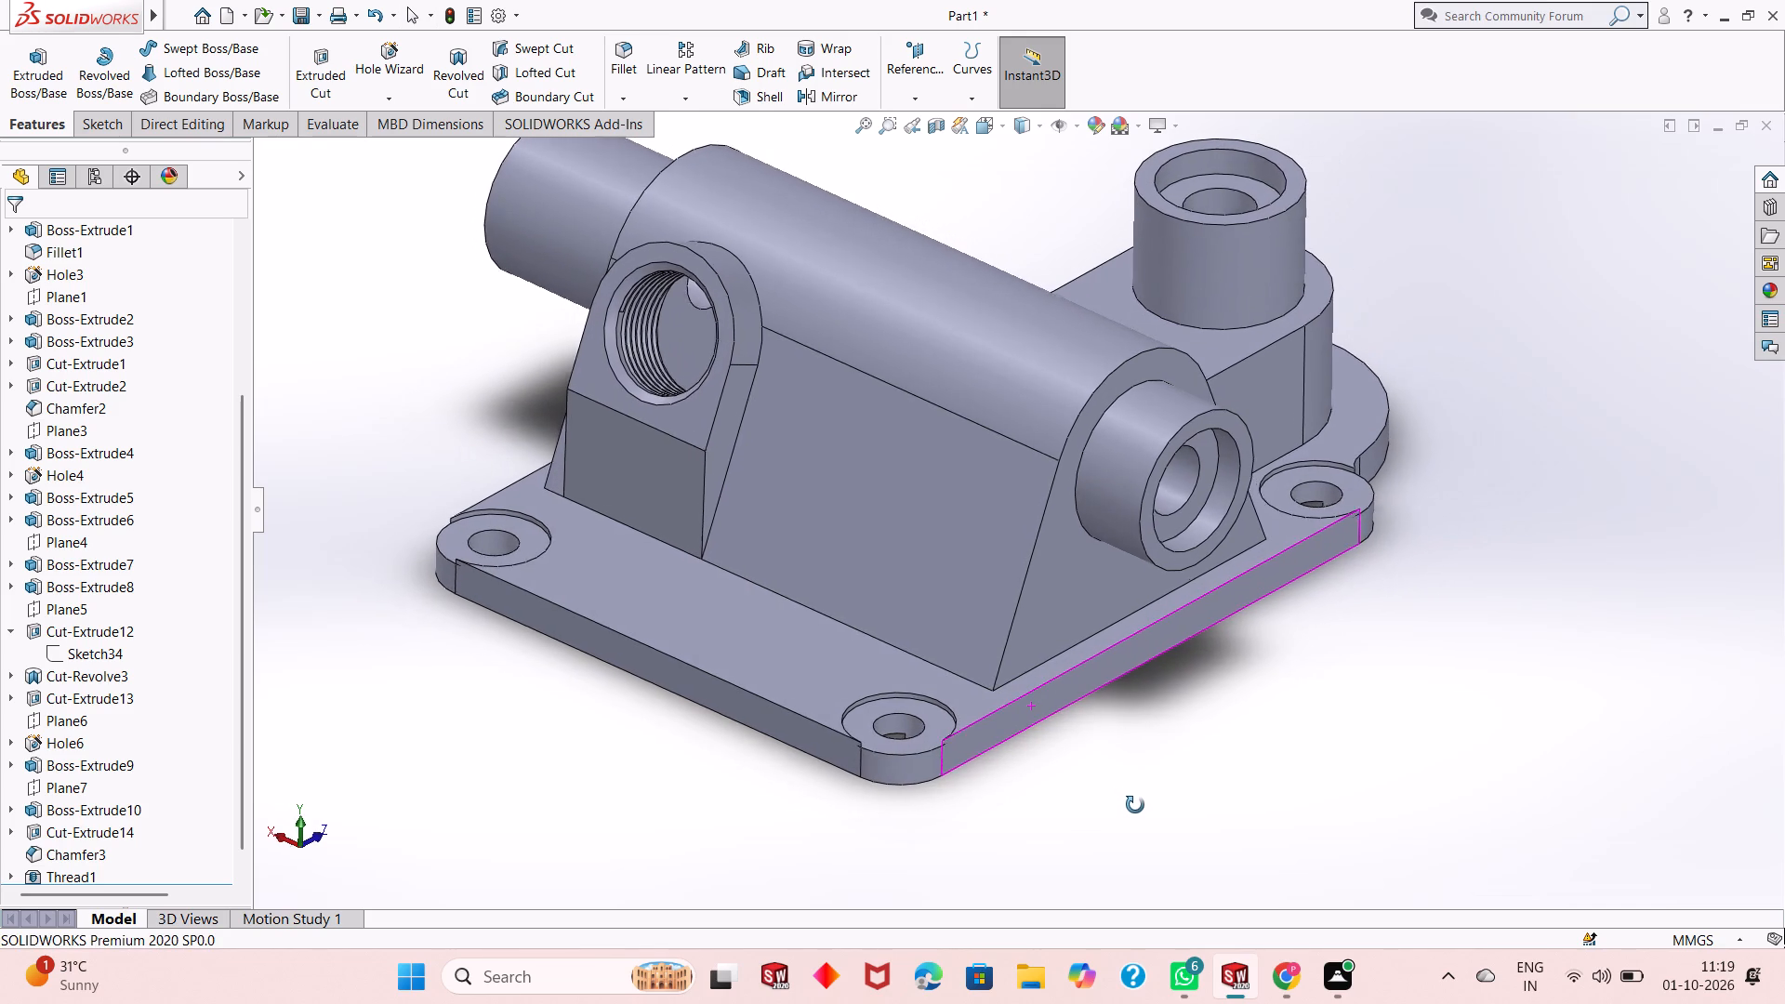
{"action": "middle_click_drag", "start_coordinate": [1135, 805], "coordinate": [1094, 816]}
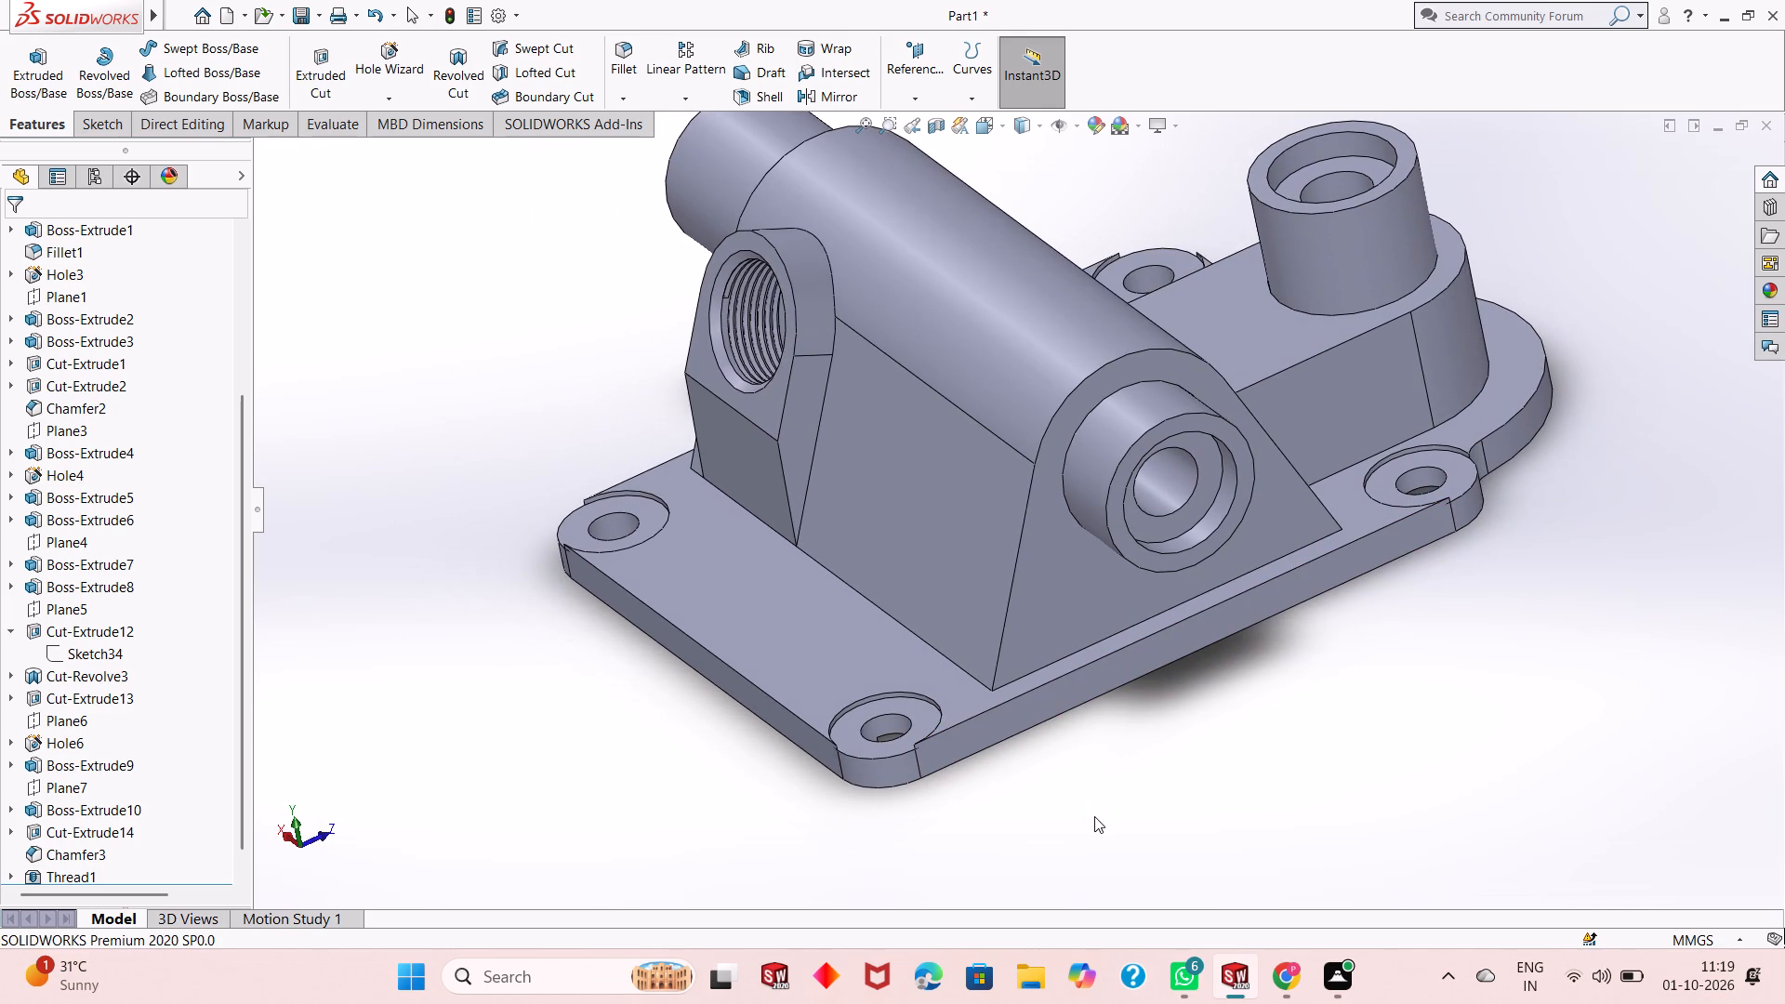
Start a new sketch on the base plate's bottom face and orient the view normal to it.
{"action": "middle_click_drag", "start_coordinate": [1068, 783], "coordinate": [1064, 435]}
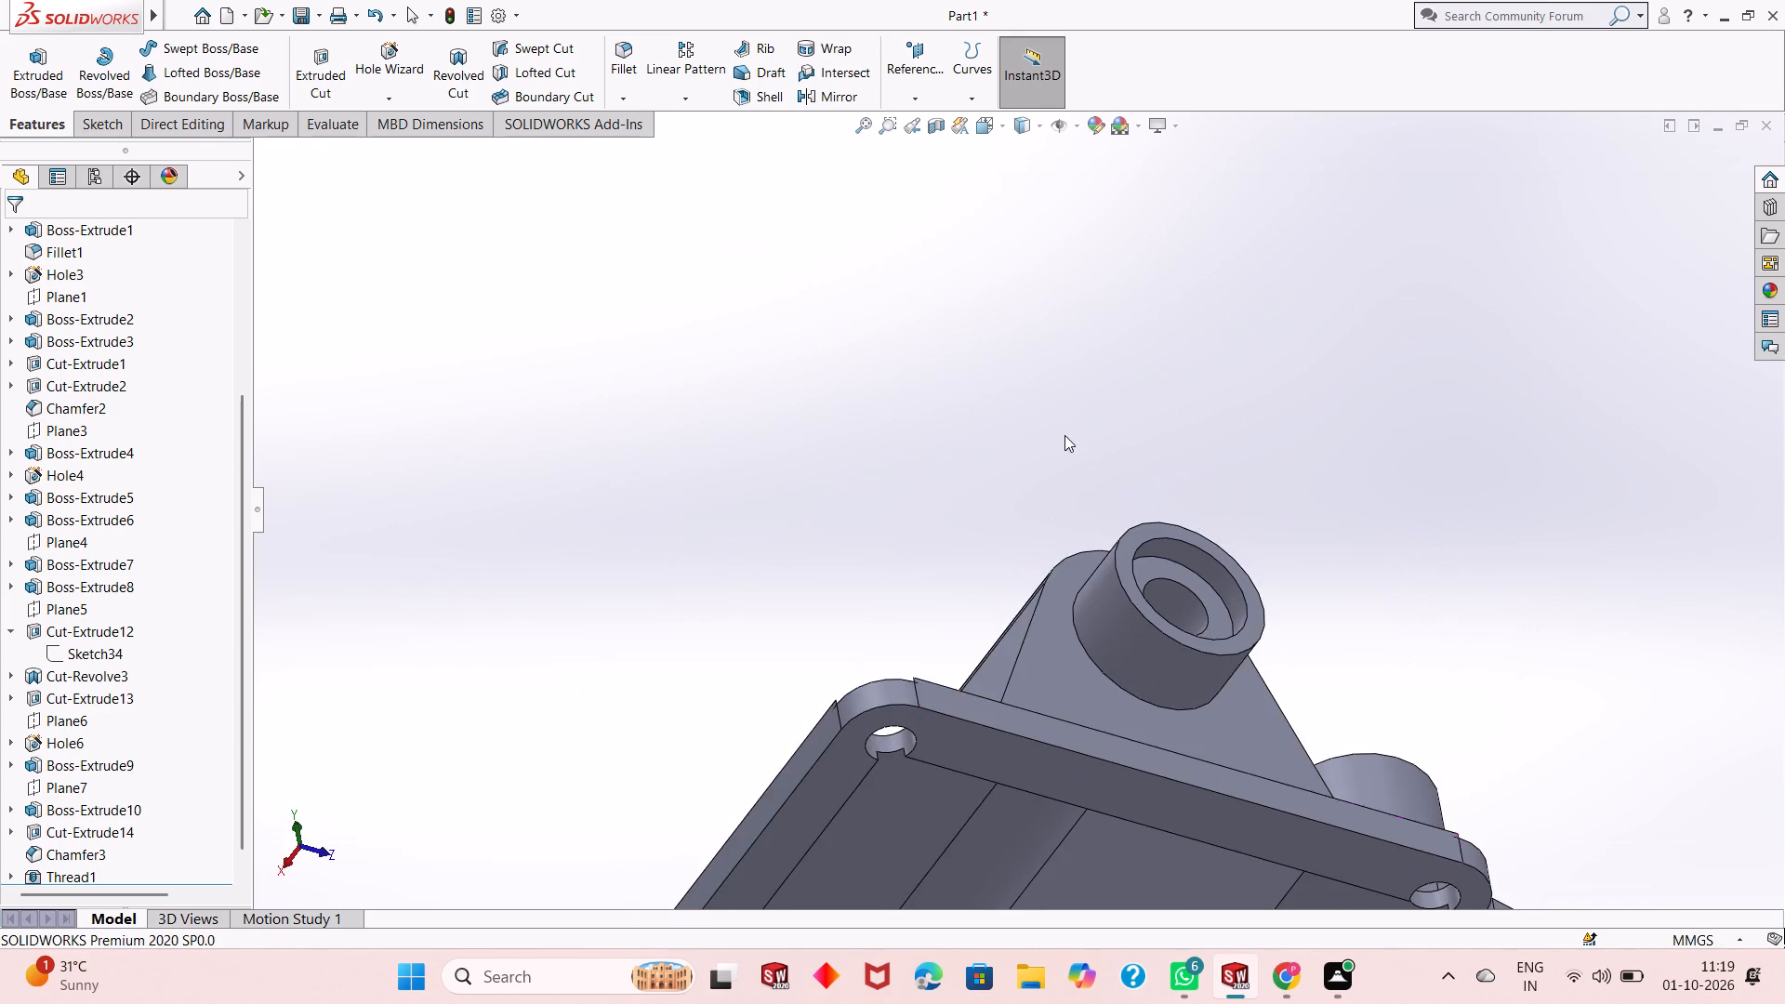
{"action": "scroll", "coordinate": [1067, 538], "scroll_direction": "up", "scroll_amount": 4}
{"action": "middle_click_drag", "start_coordinate": [1392, 773], "coordinate": [1342, 556]}
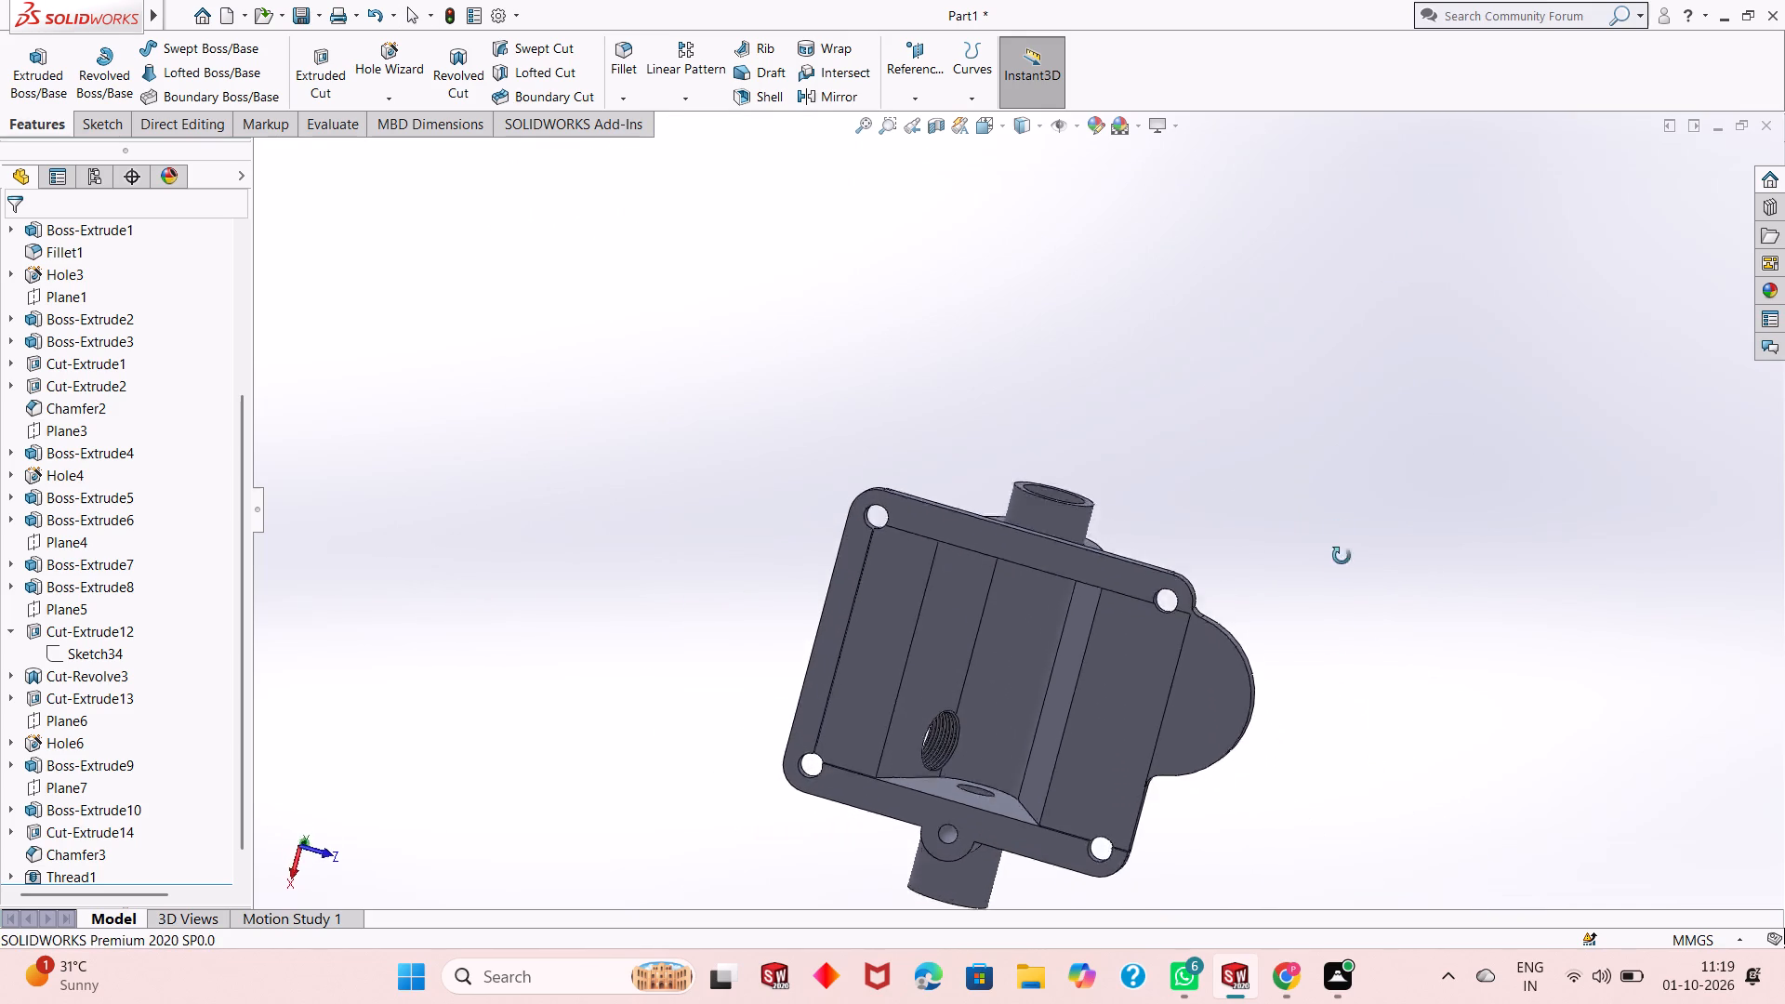
{"action": "middle_click_drag", "start_coordinate": [1342, 556], "coordinate": [1366, 335]}
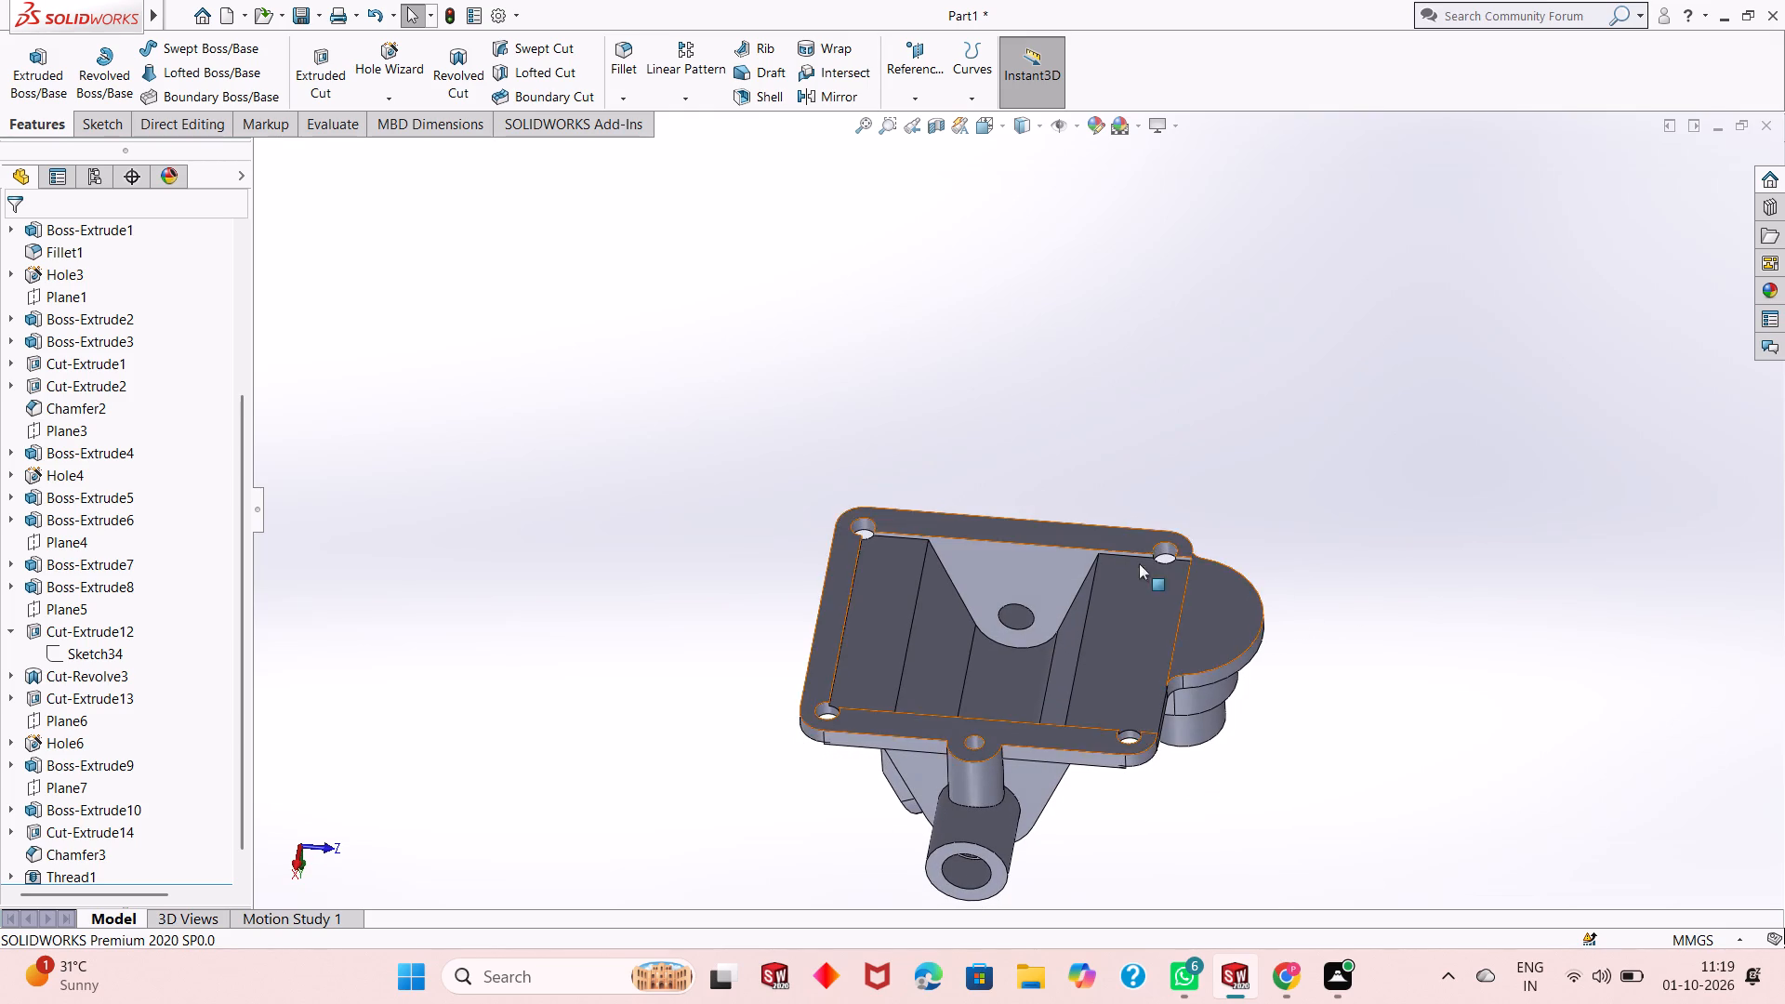
{"action": "scroll", "coordinate": [1220, 537], "scroll_direction": "down", "scroll_amount": 3}
{"action": "scroll", "coordinate": [1099, 575], "scroll_direction": "down", "scroll_amount": 3}
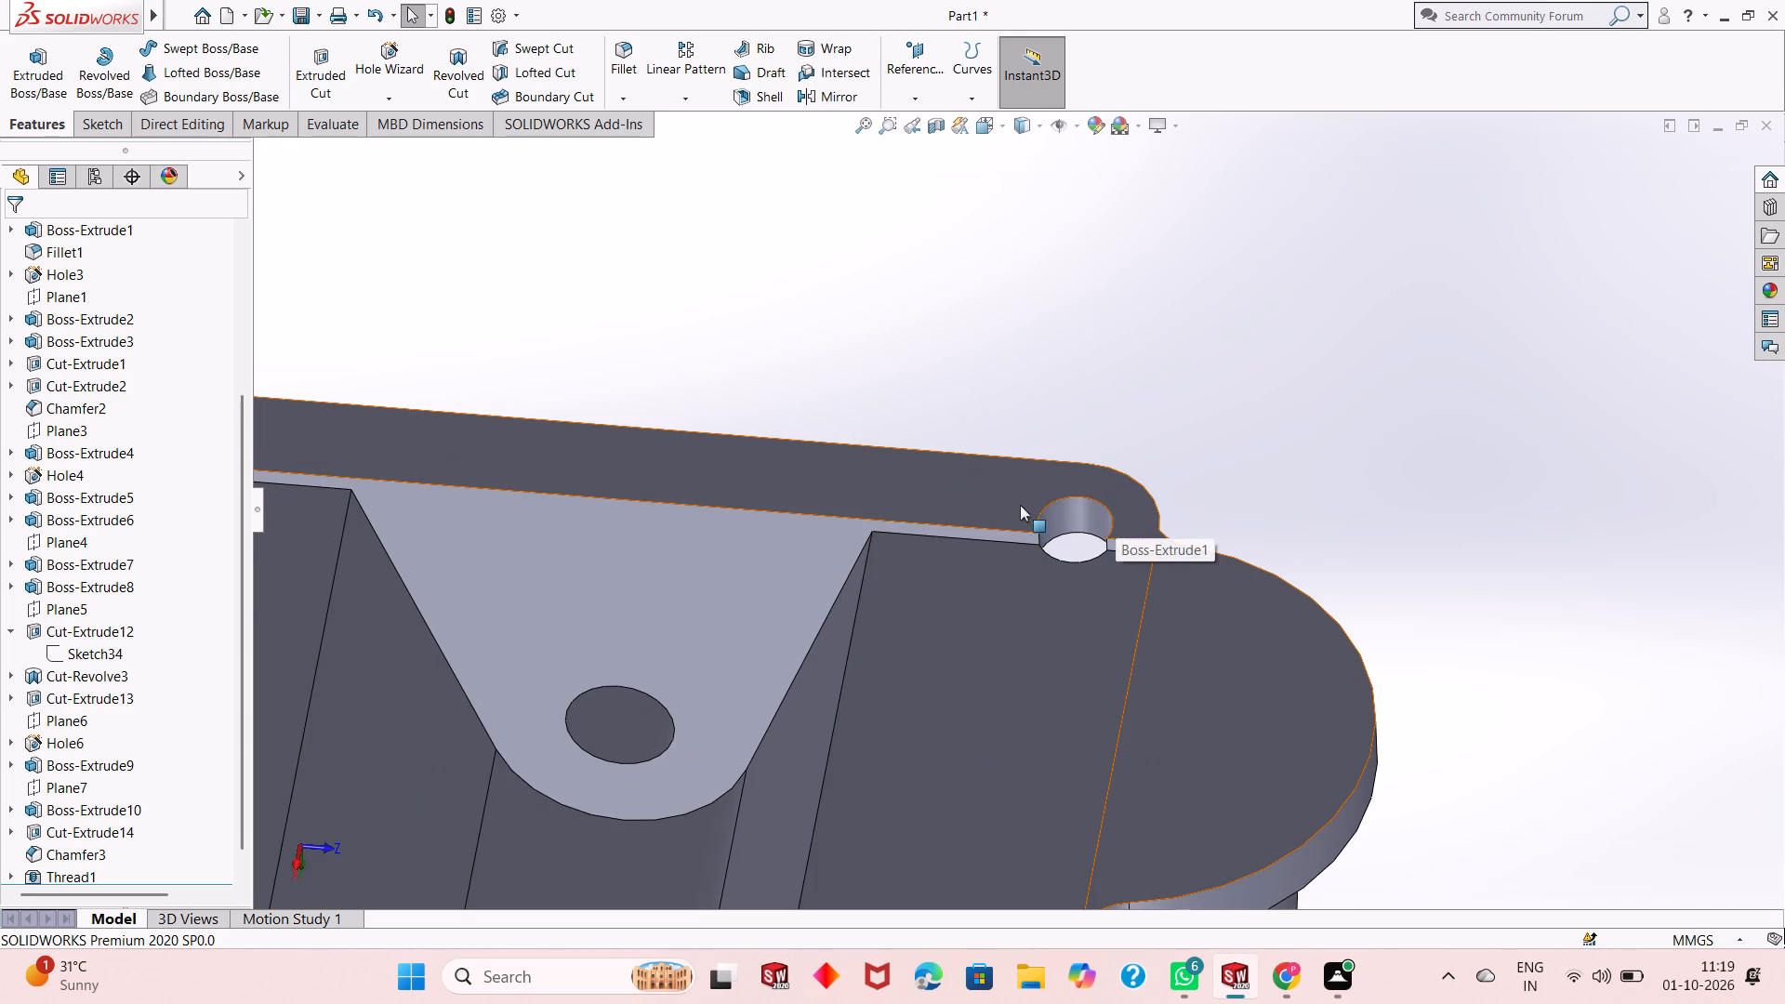
{"action": "scroll", "coordinate": [1326, 571], "scroll_direction": "up", "scroll_amount": 7}
{"action": "scroll", "coordinate": [735, 724], "scroll_direction": "down", "scroll_amount": 4}
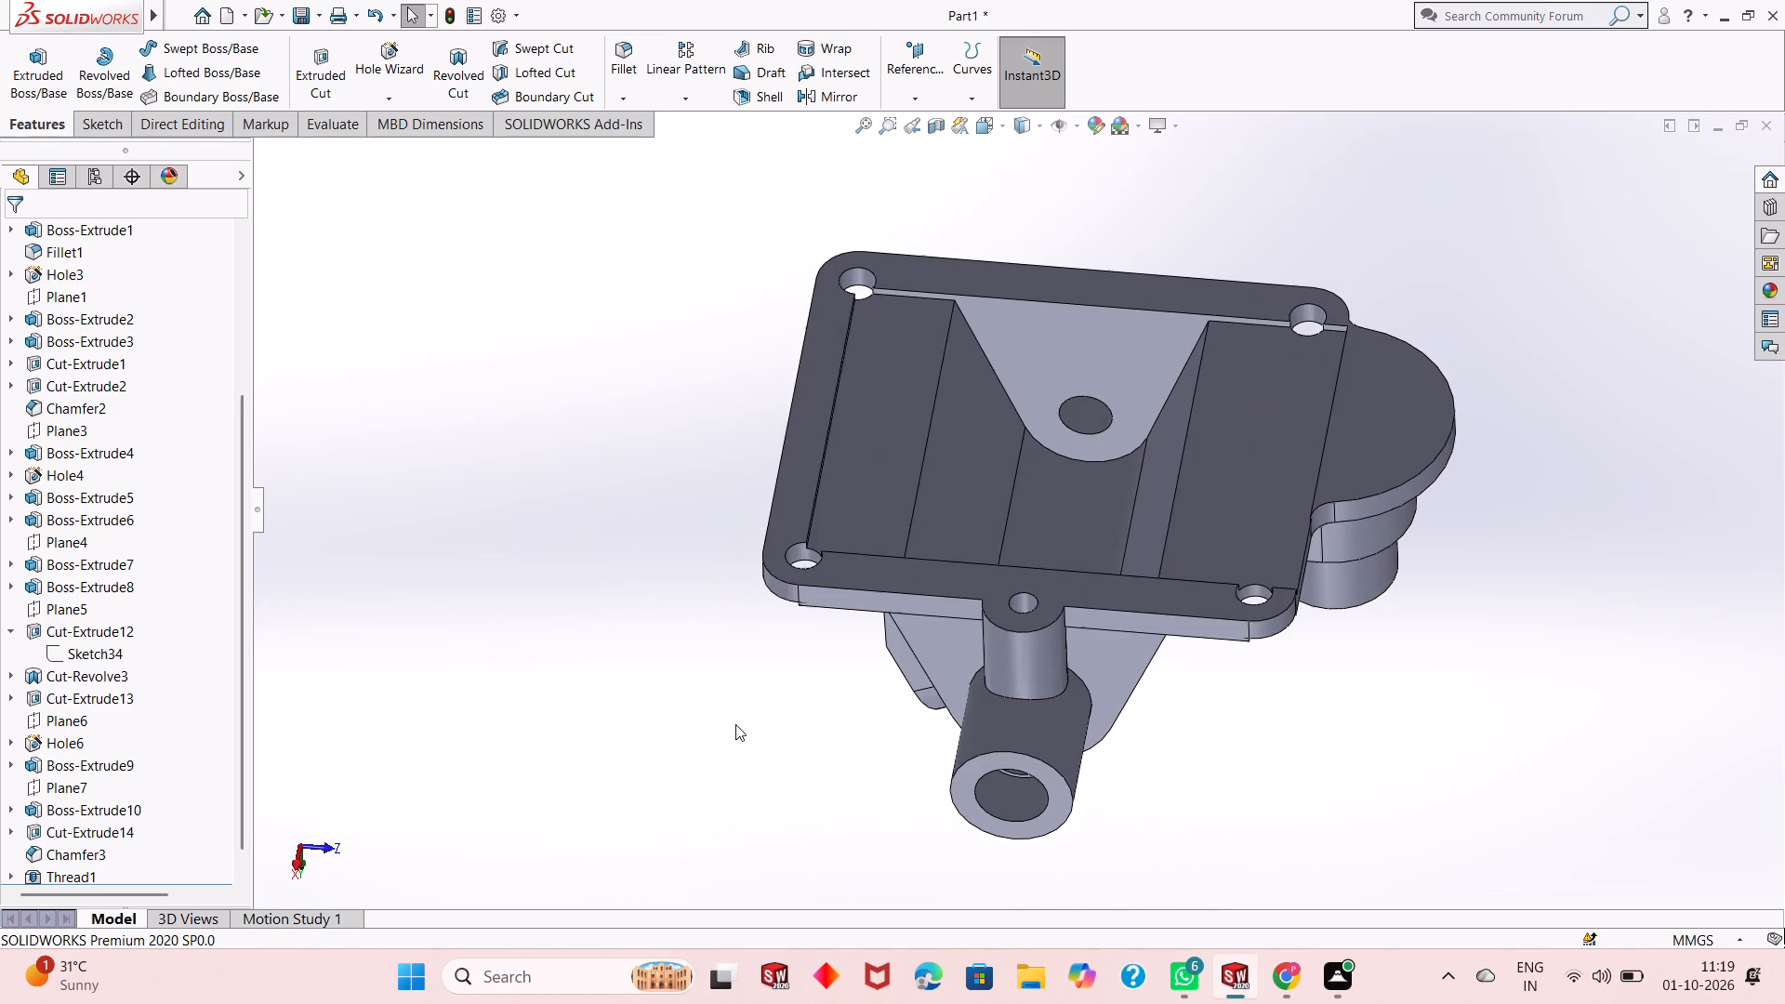
{"action": "left_click", "coordinate": [936, 544]}
{"action": "left_click", "coordinate": [1009, 498]}
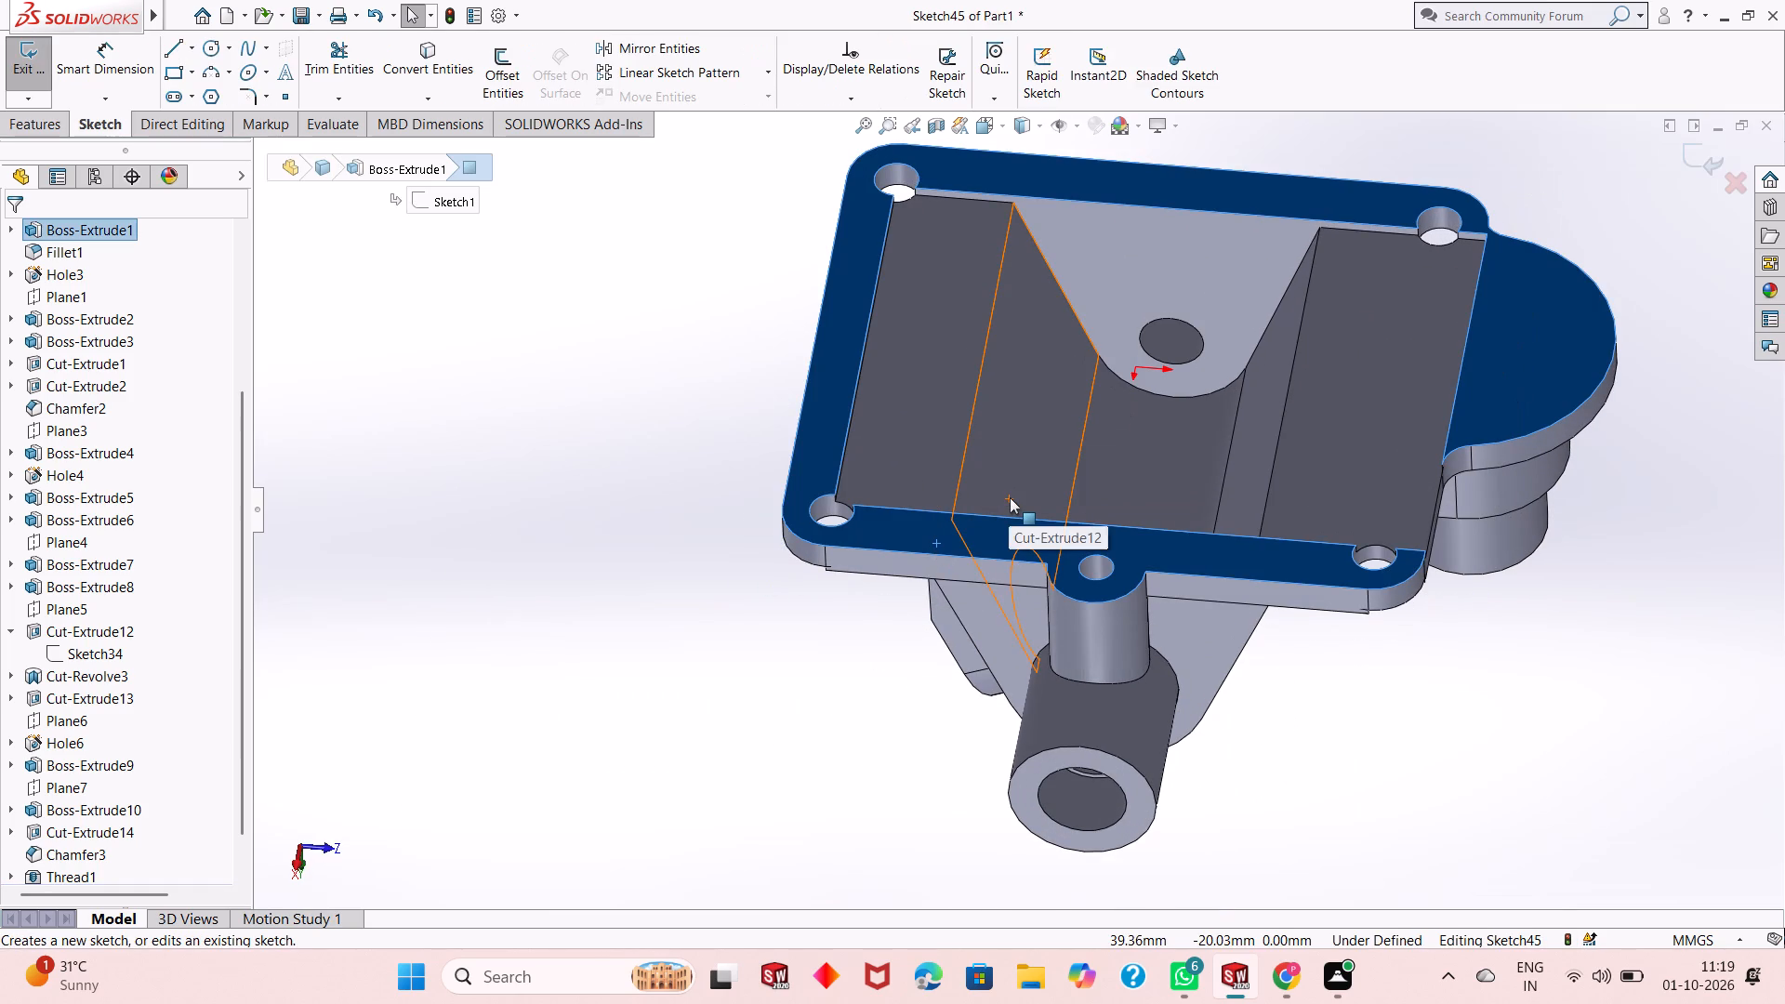
{"action": "key", "text": "ctrl+8"}
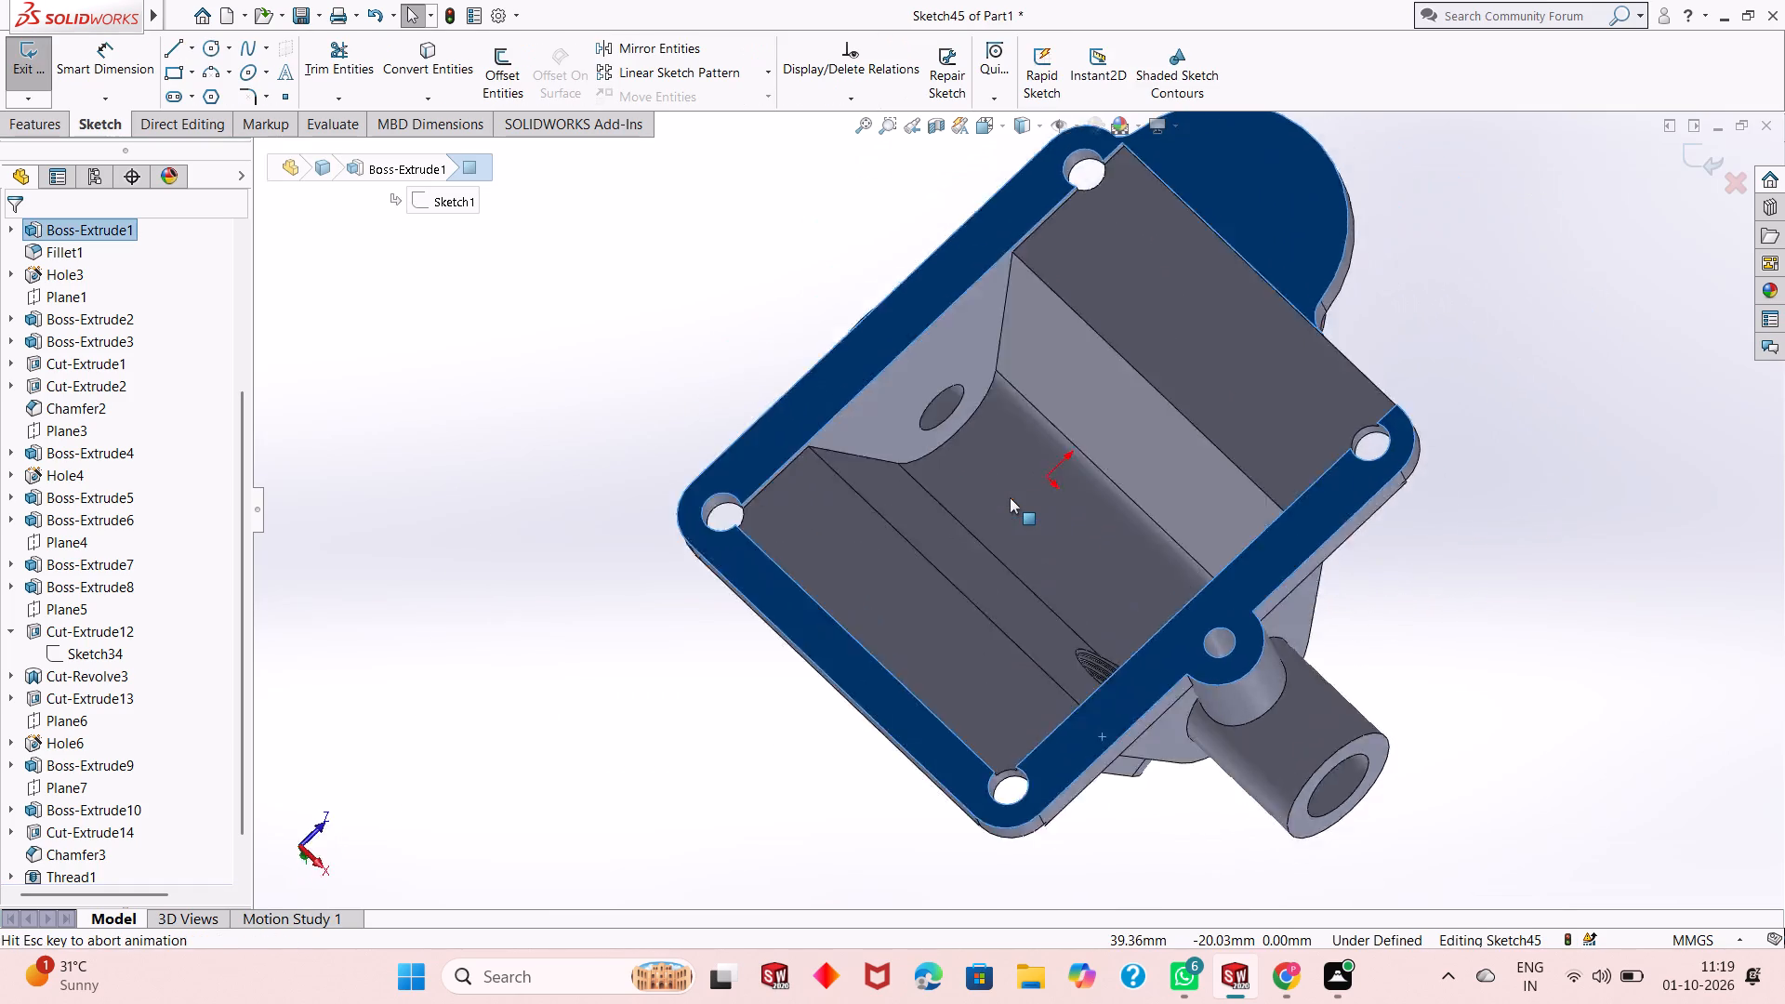
{"action": "left_click", "coordinate": [1316, 334]}
{"action": "scroll", "coordinate": [1183, 351], "scroll_direction": "down", "scroll_amount": 1}
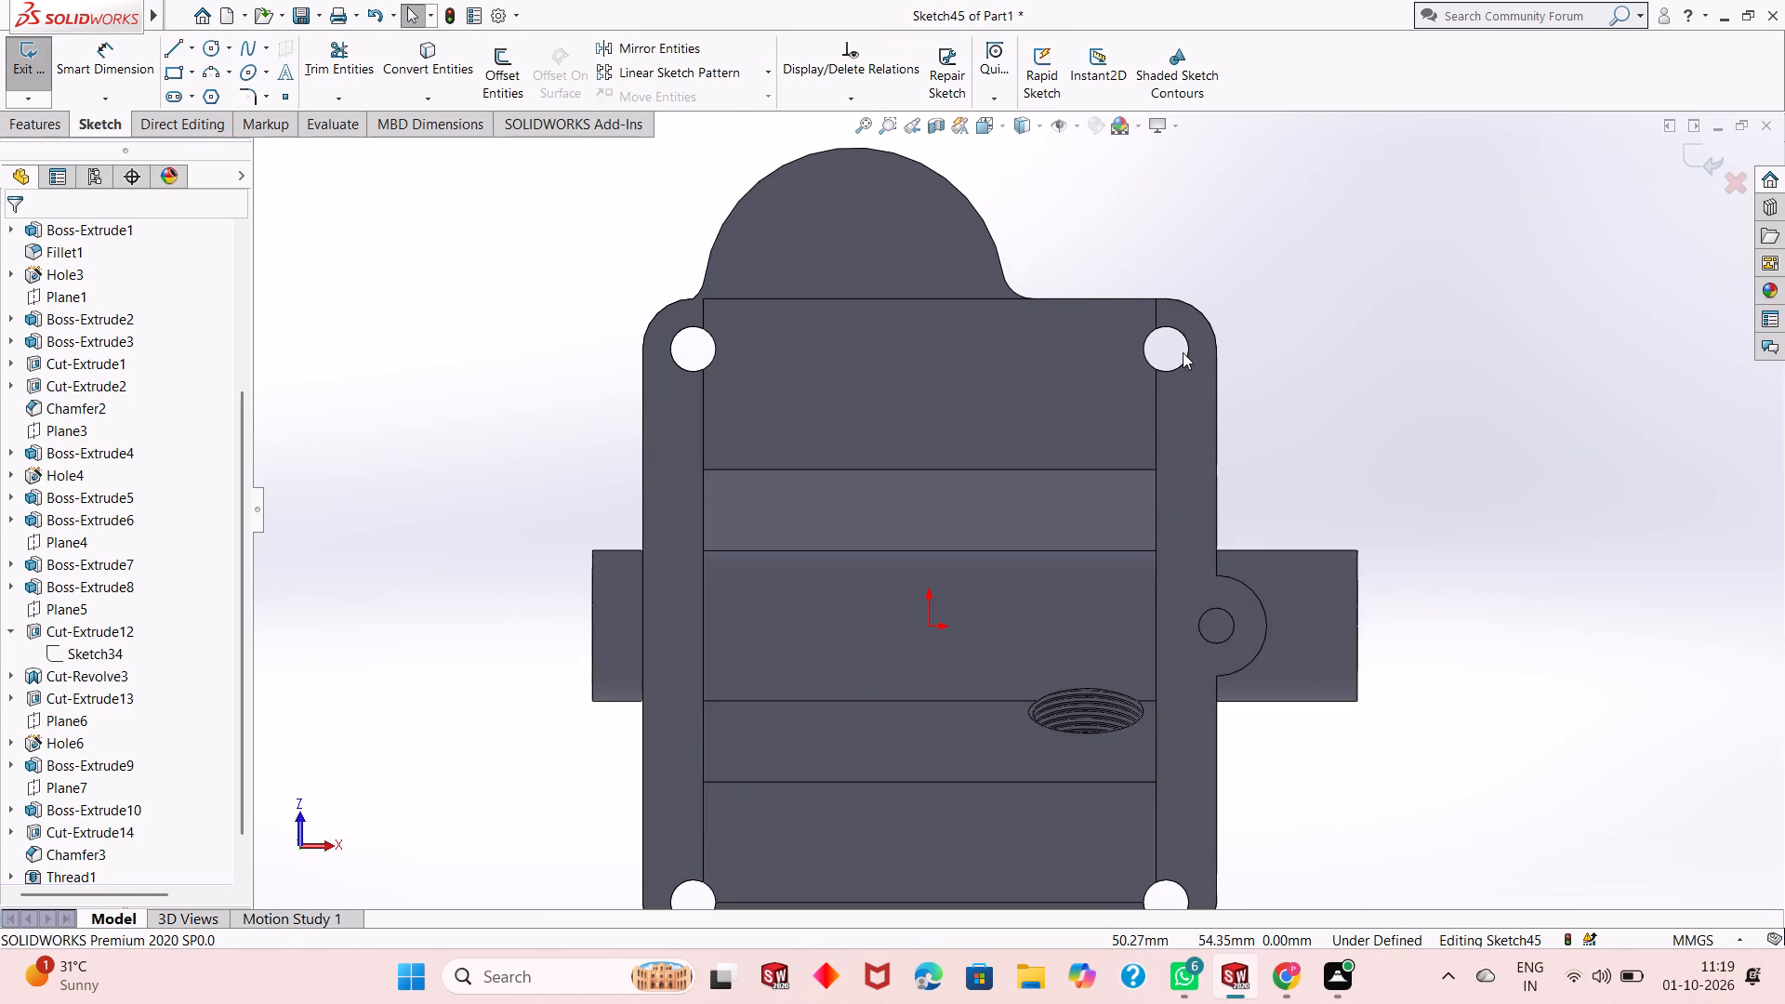
Sketch a circle centred on the corner hole beside the rounded lobe, on the small lug's side, and dimension its diameter as 20 mm.
{"action": "left_click", "coordinate": [211, 44]}
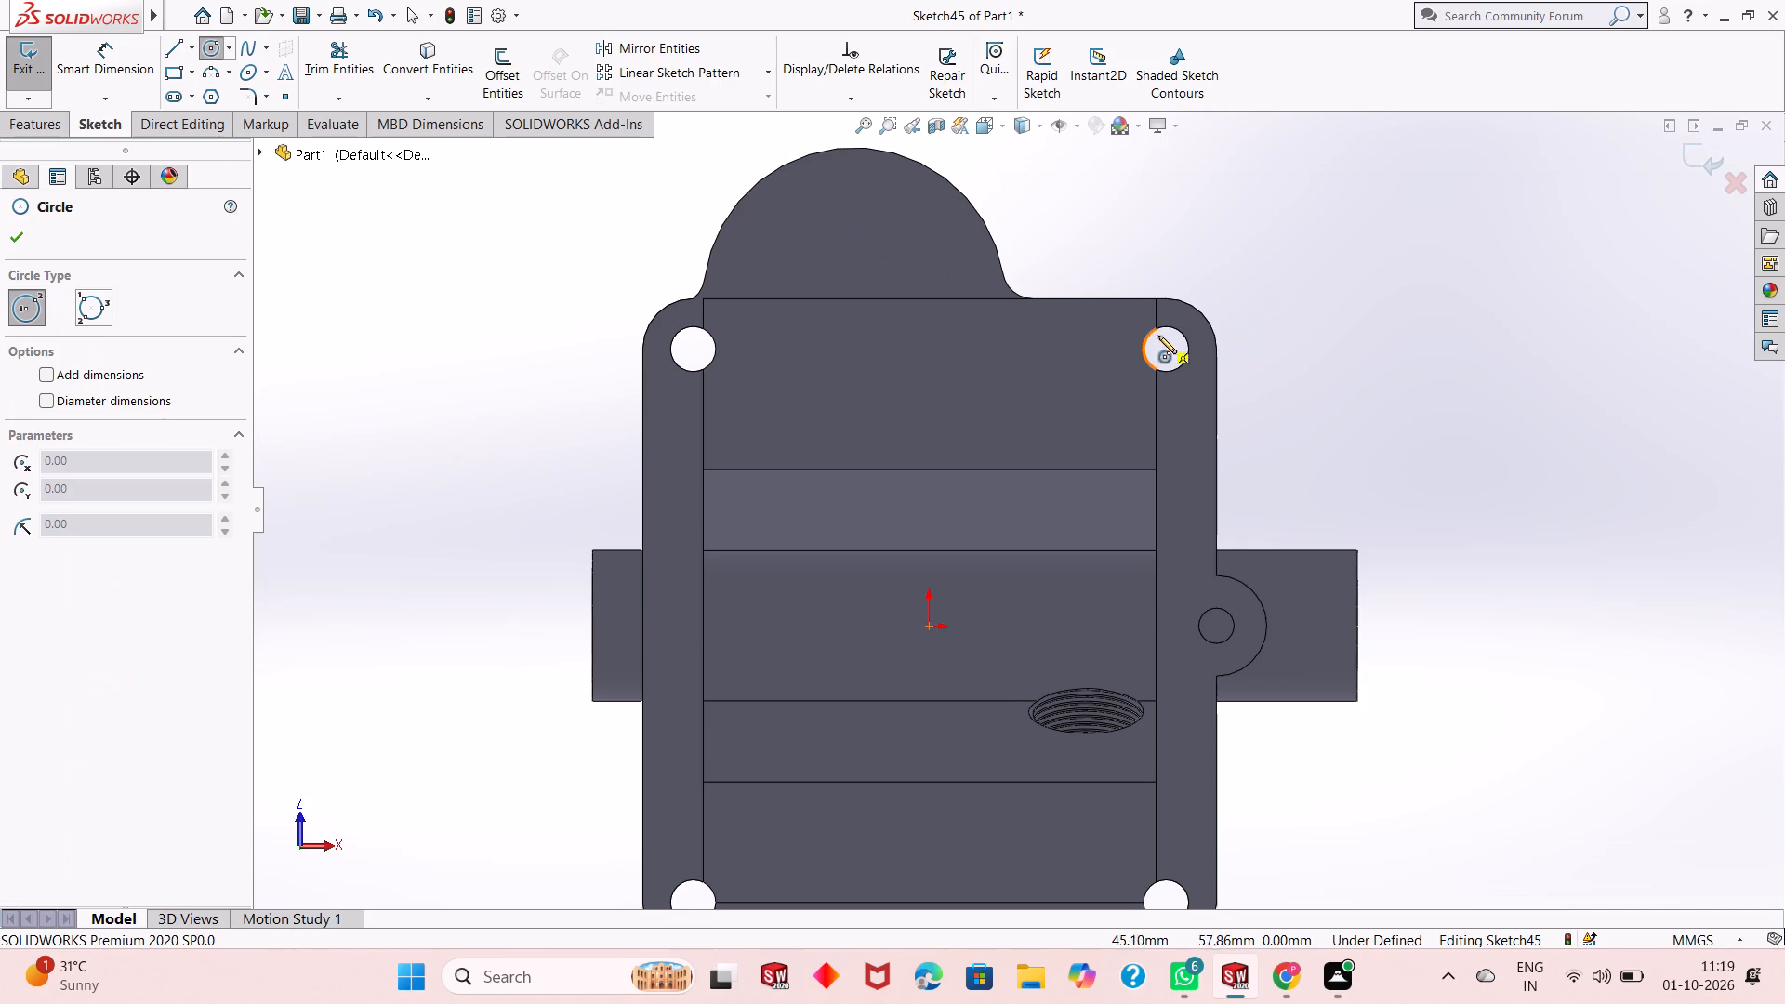
{"action": "left_click", "coordinate": [1167, 350]}
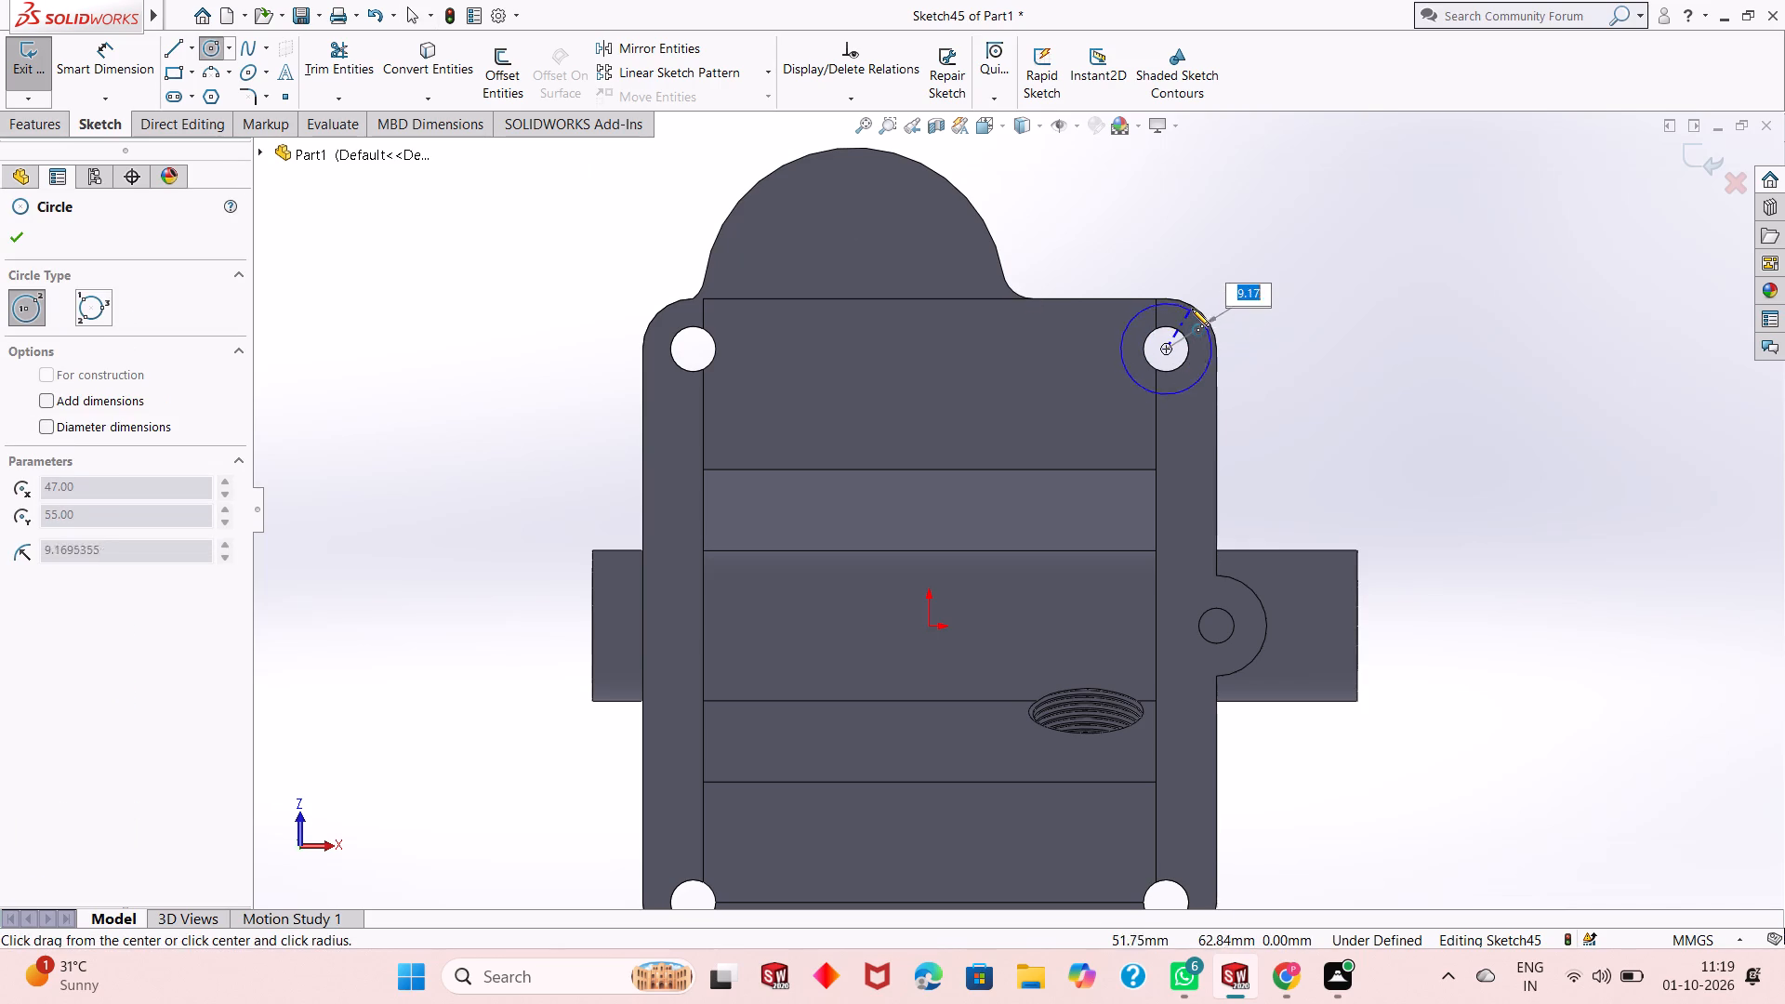
{"action": "left_click", "coordinate": [1192, 309]}
{"action": "right_click", "coordinate": [1266, 271]}
{"action": "left_click", "coordinate": [1302, 280]}
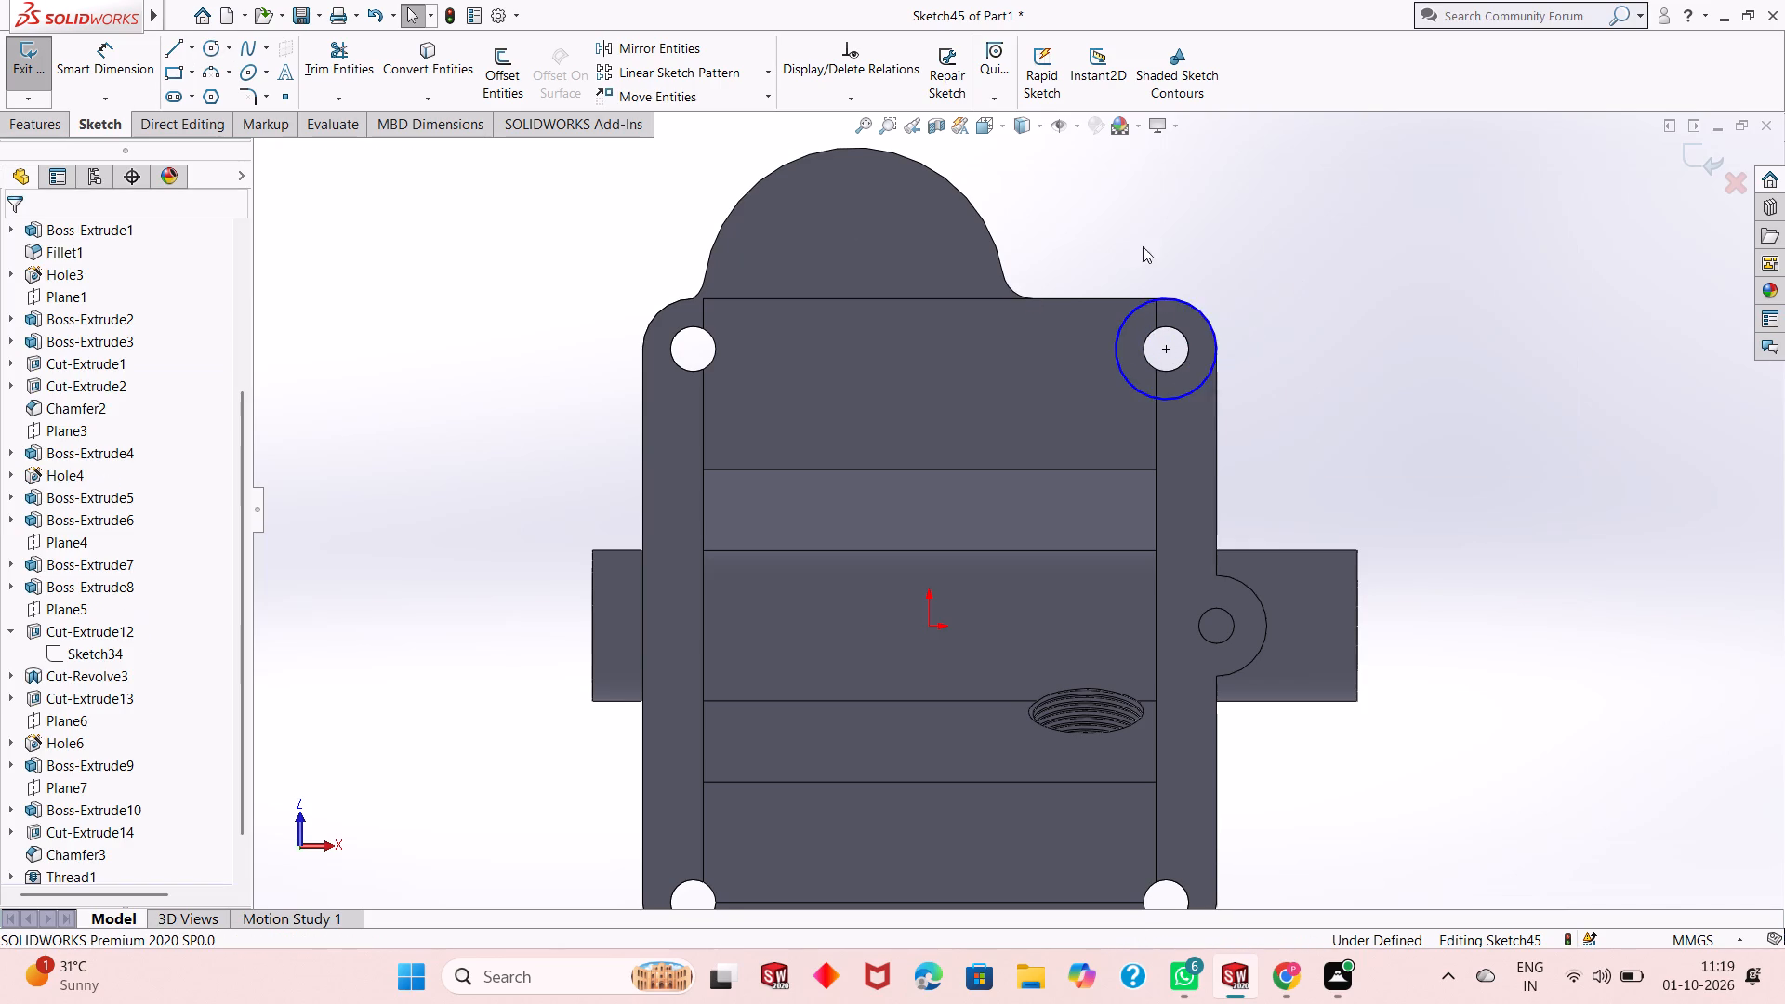
{"action": "left_click", "coordinate": [125, 71]}
{"action": "left_click", "coordinate": [1197, 315]}
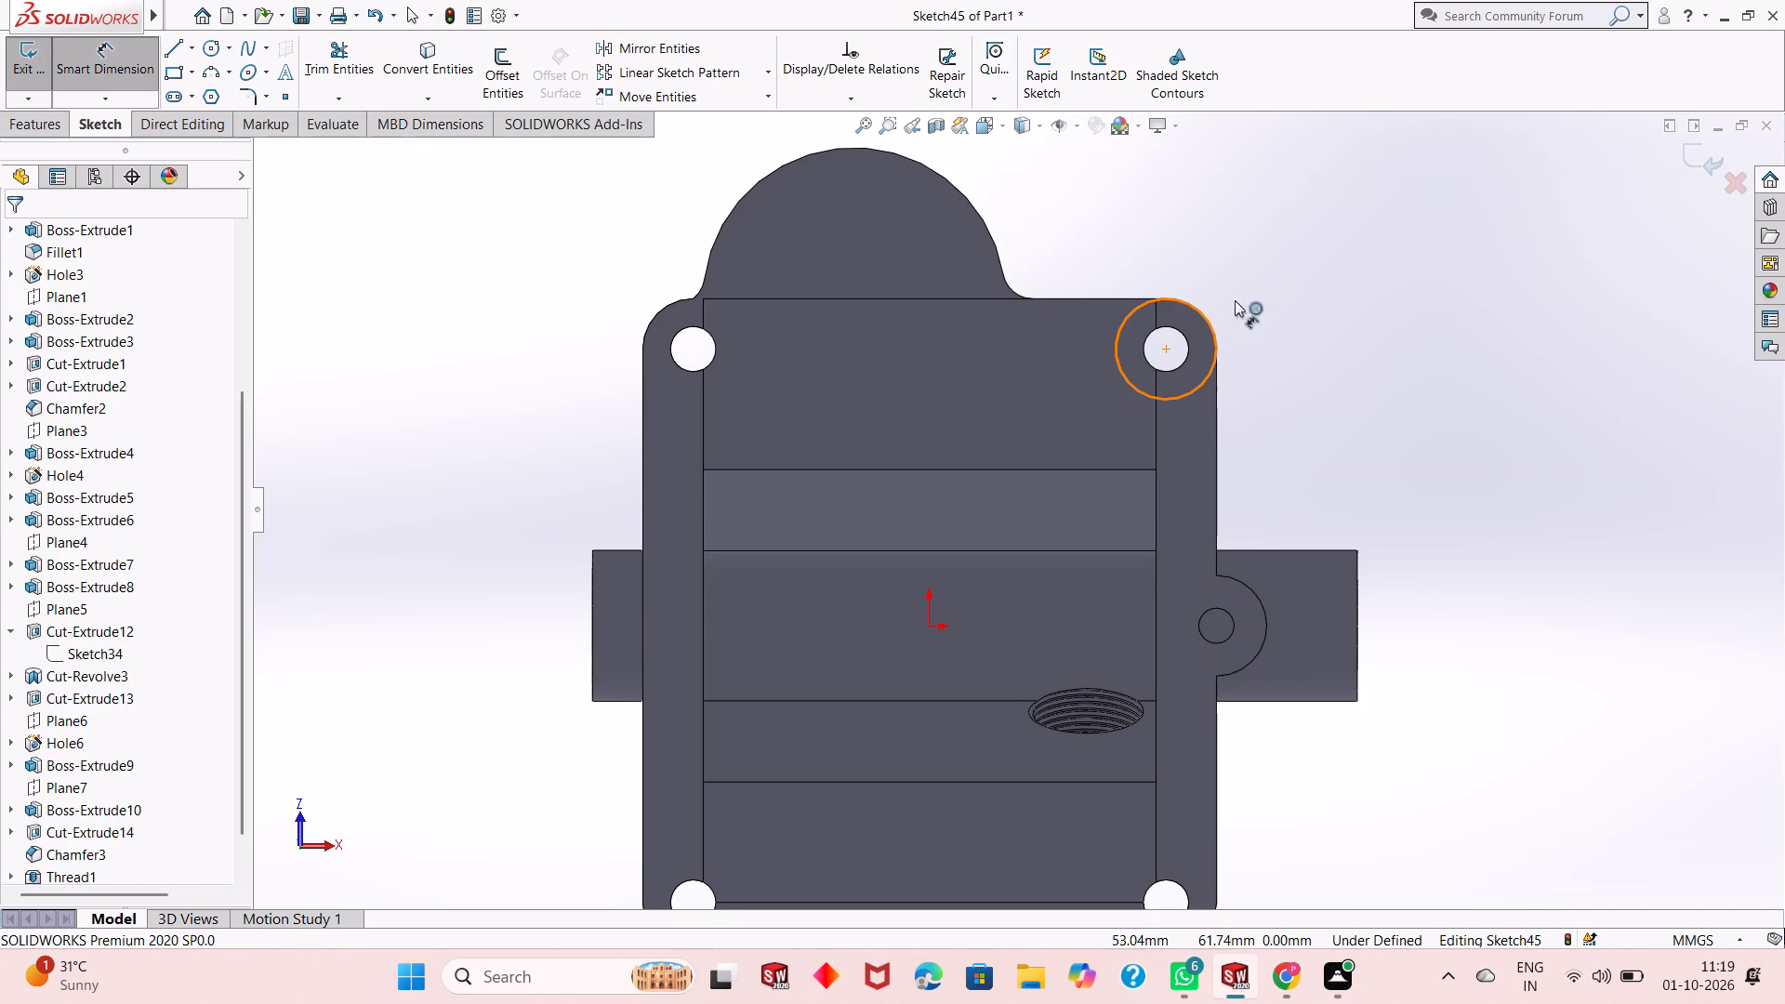
{"action": "left_click", "coordinate": [1289, 273]}
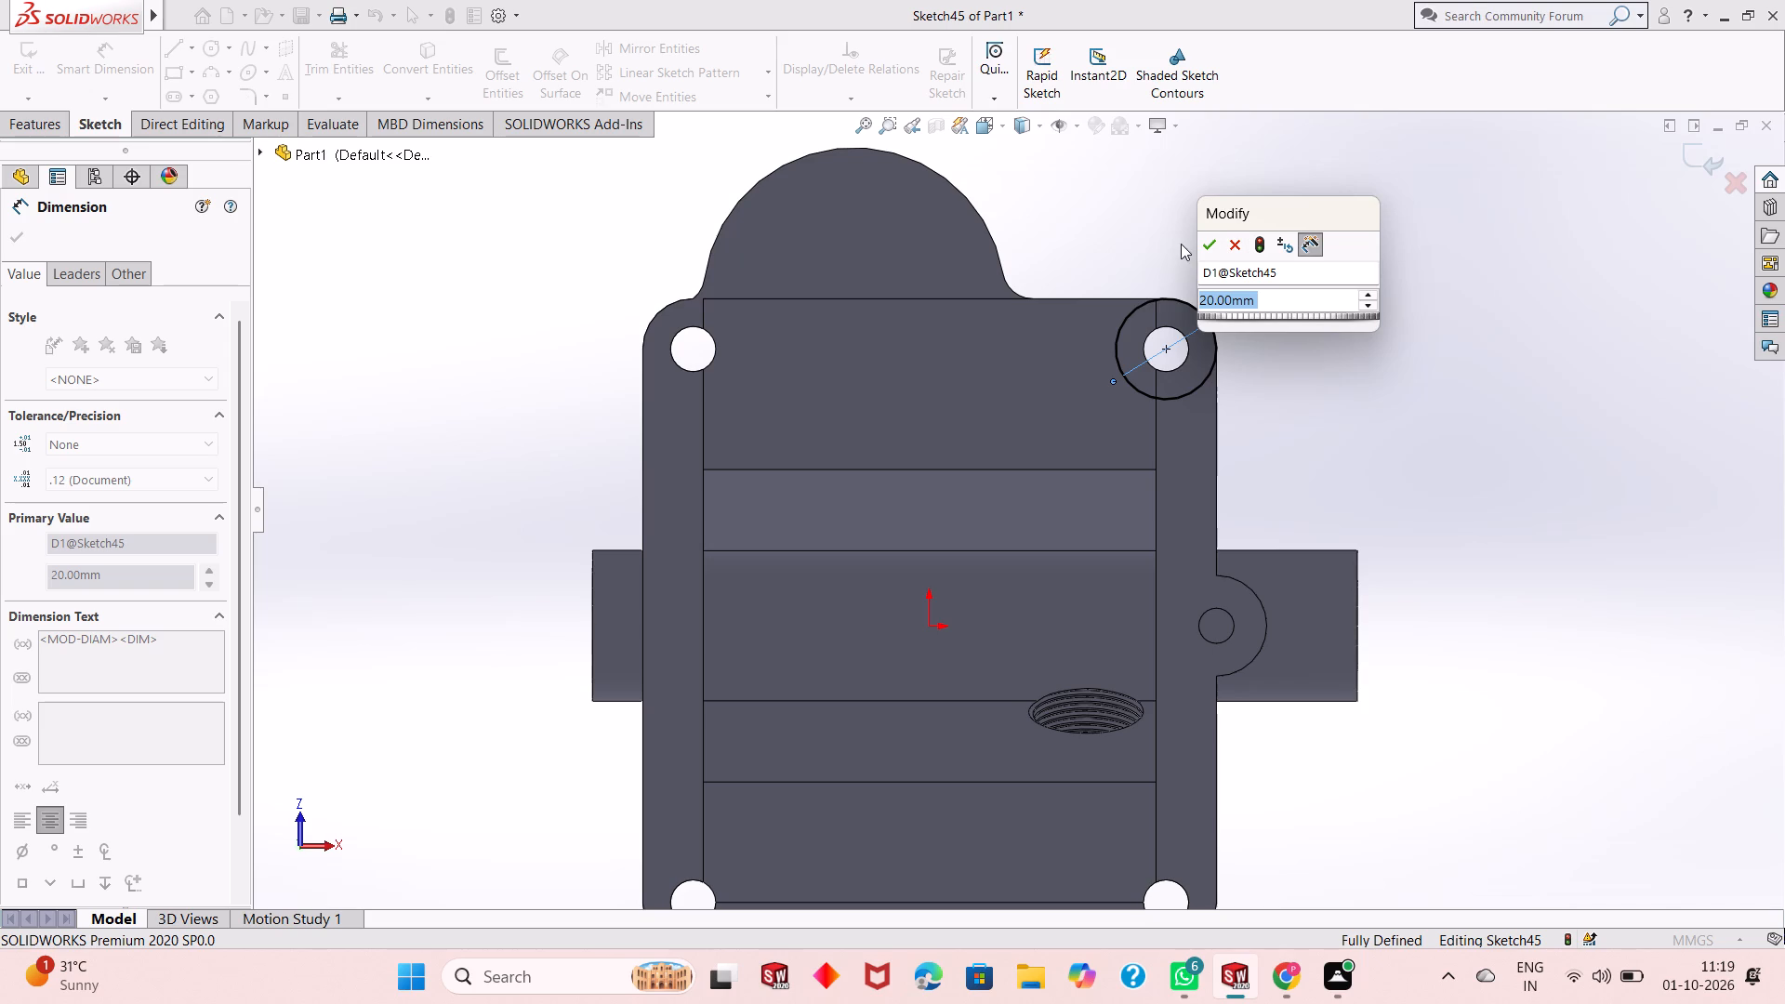
{"action": "left_click", "coordinate": [1204, 246]}
{"action": "right_click", "coordinate": [1308, 357]}
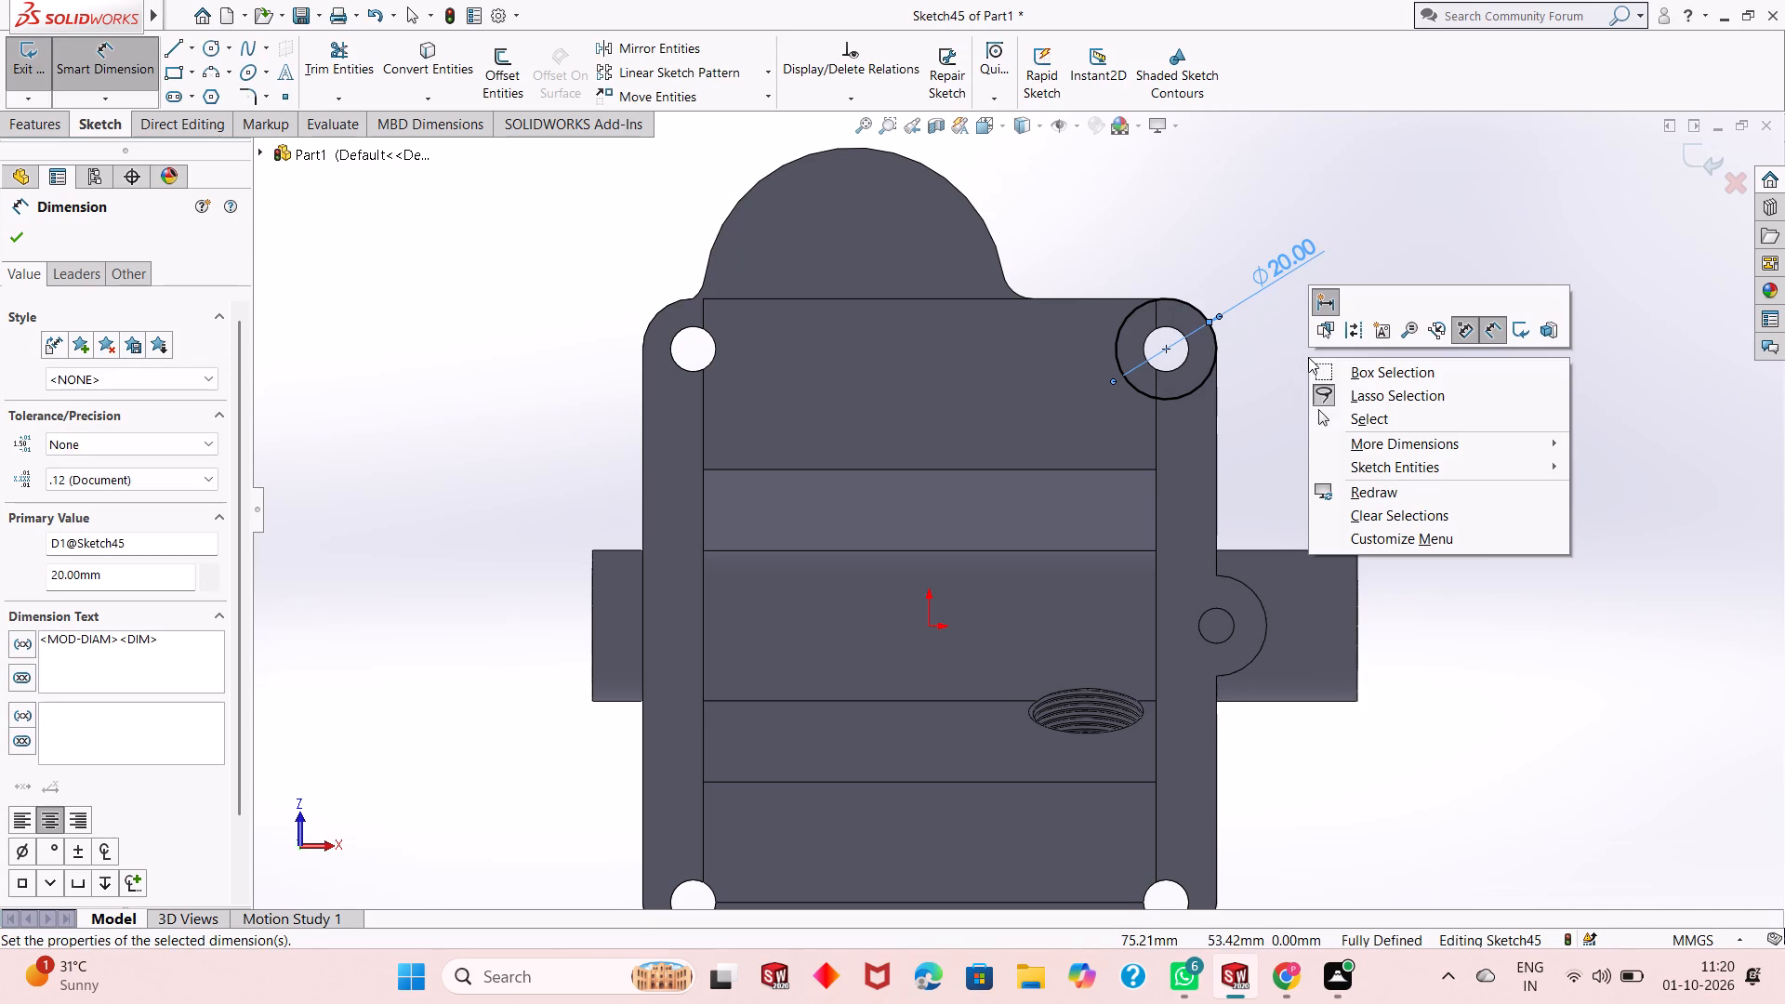
{"action": "left_click", "coordinate": [1355, 419]}
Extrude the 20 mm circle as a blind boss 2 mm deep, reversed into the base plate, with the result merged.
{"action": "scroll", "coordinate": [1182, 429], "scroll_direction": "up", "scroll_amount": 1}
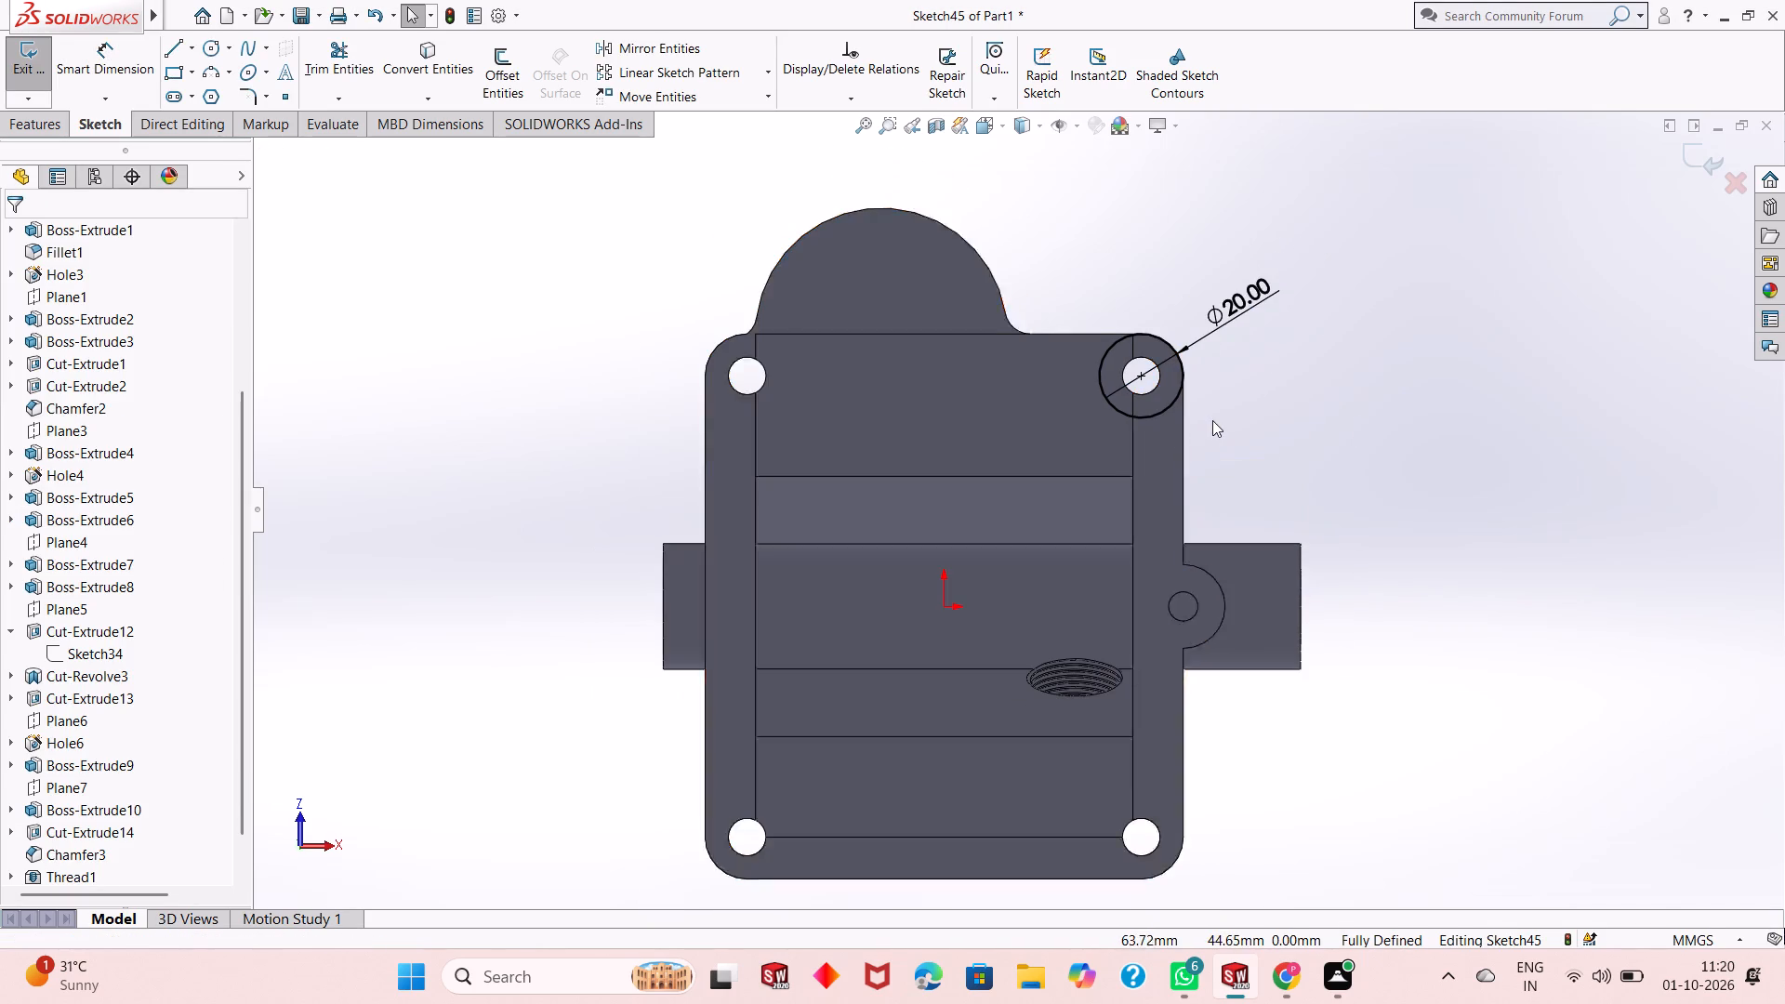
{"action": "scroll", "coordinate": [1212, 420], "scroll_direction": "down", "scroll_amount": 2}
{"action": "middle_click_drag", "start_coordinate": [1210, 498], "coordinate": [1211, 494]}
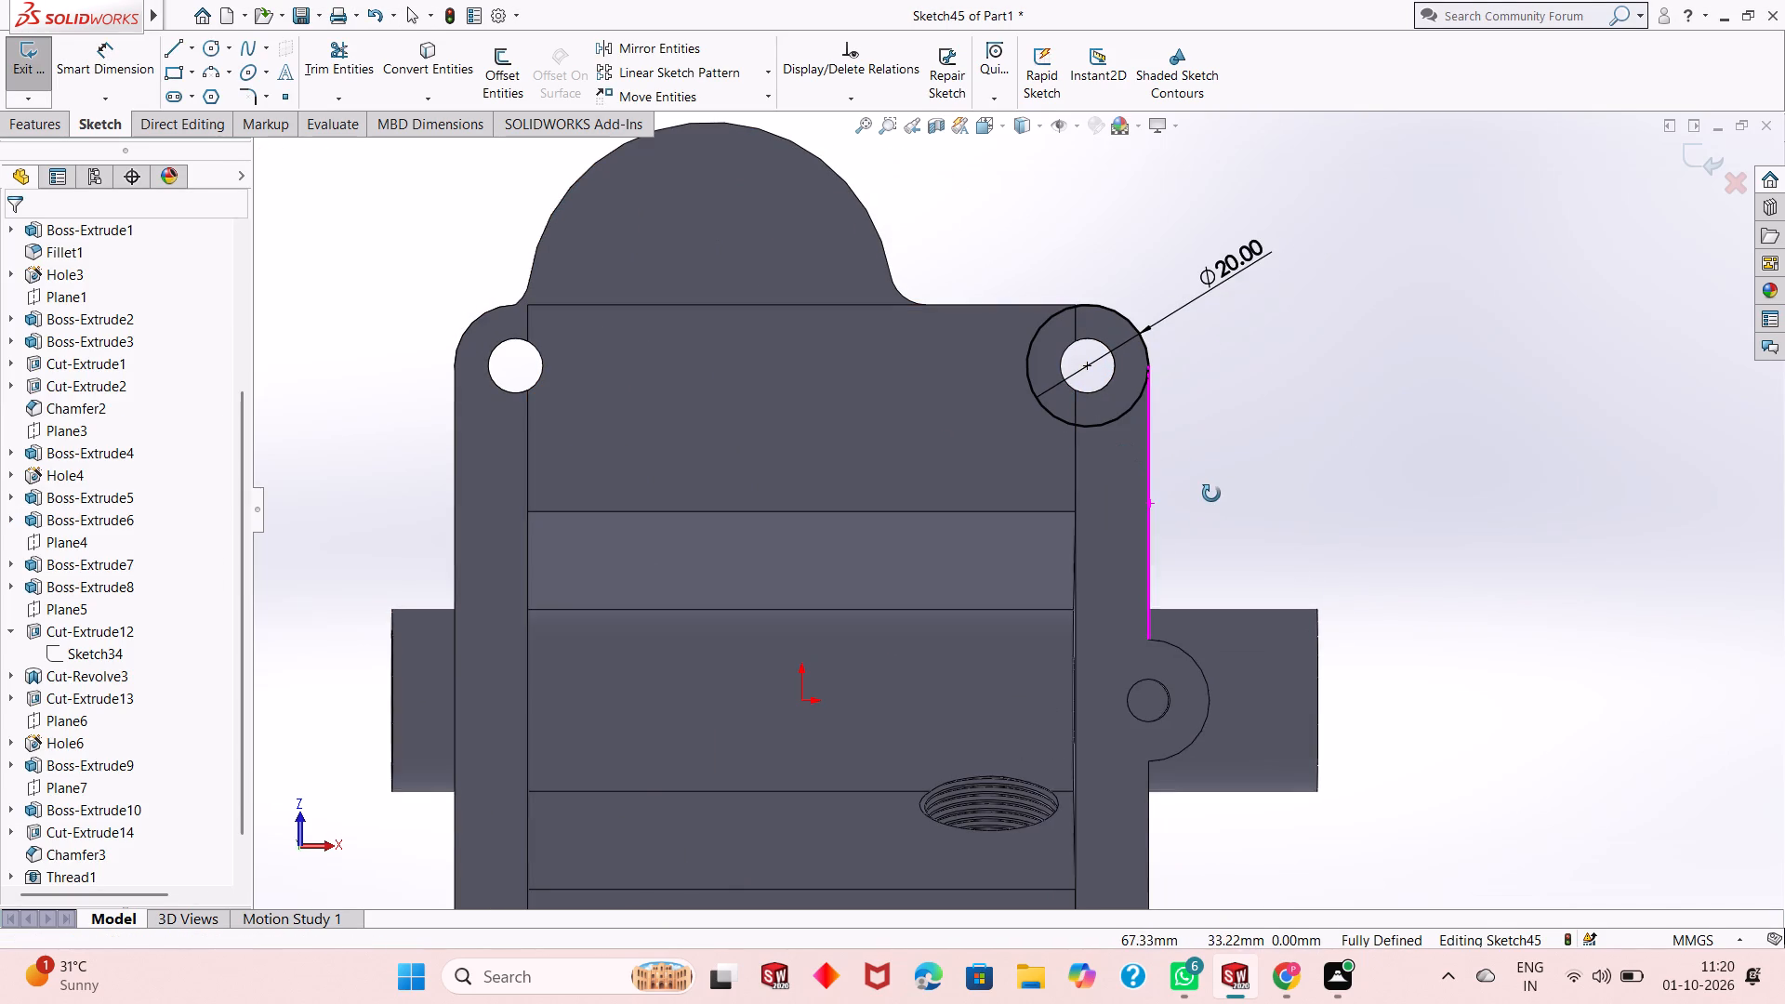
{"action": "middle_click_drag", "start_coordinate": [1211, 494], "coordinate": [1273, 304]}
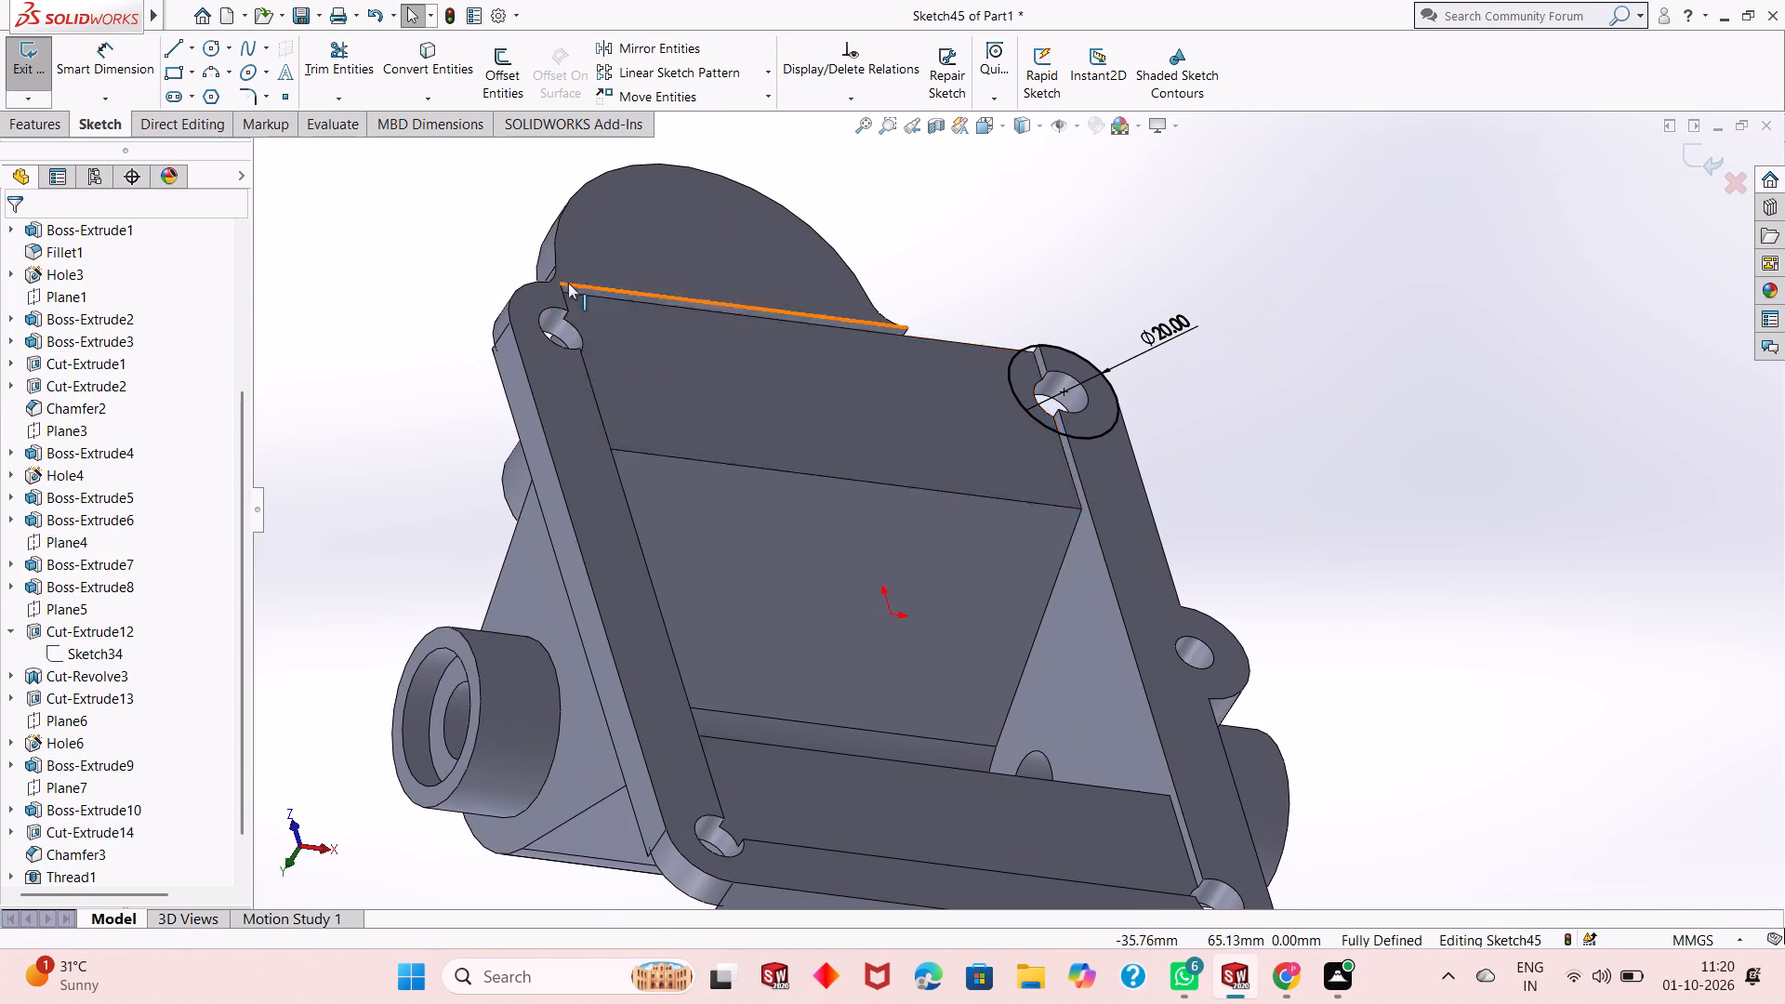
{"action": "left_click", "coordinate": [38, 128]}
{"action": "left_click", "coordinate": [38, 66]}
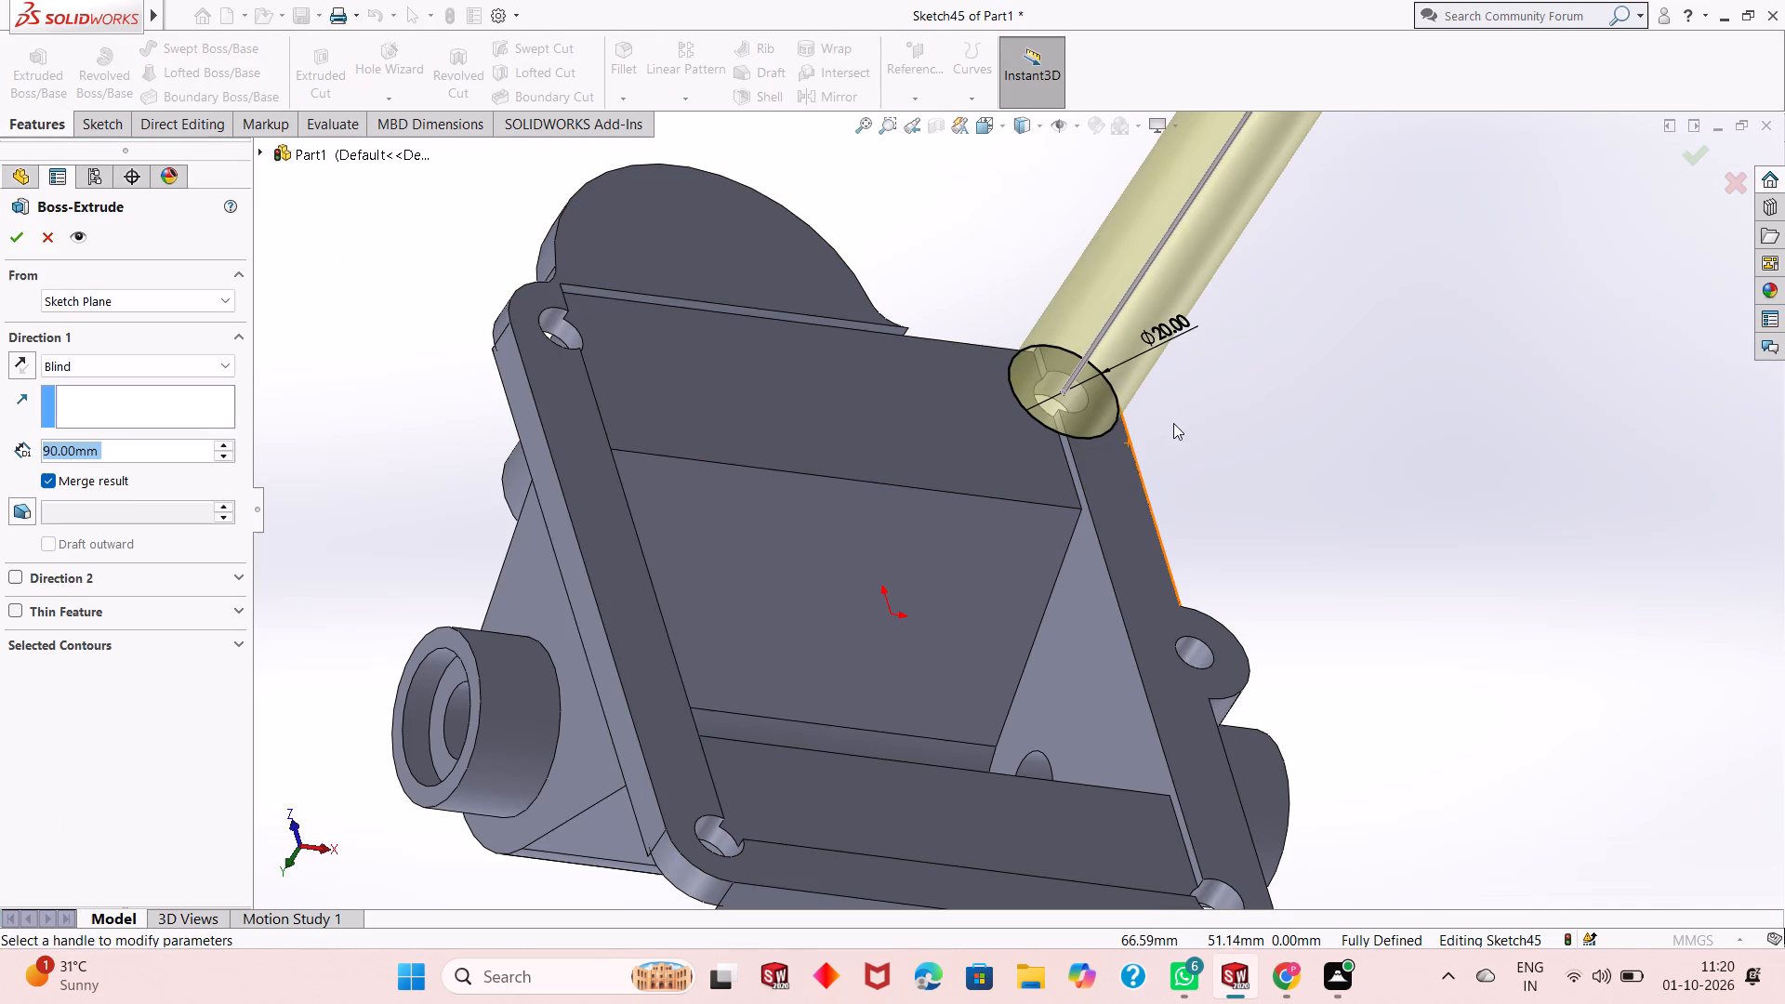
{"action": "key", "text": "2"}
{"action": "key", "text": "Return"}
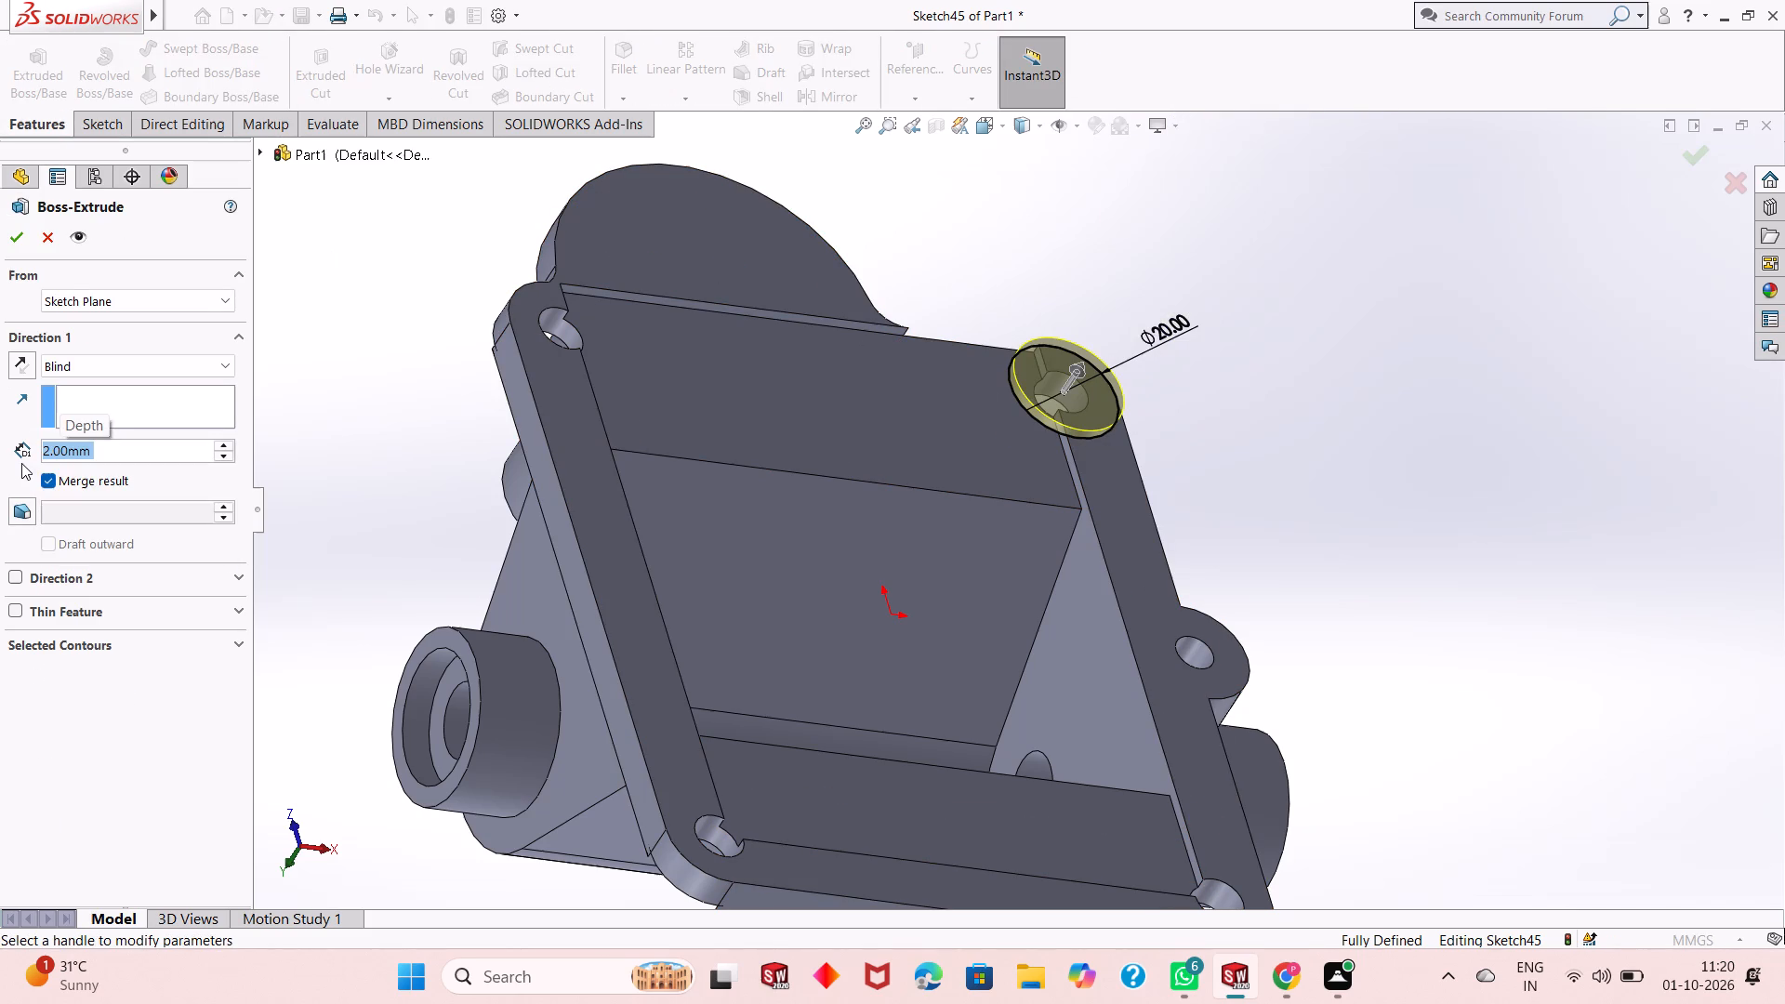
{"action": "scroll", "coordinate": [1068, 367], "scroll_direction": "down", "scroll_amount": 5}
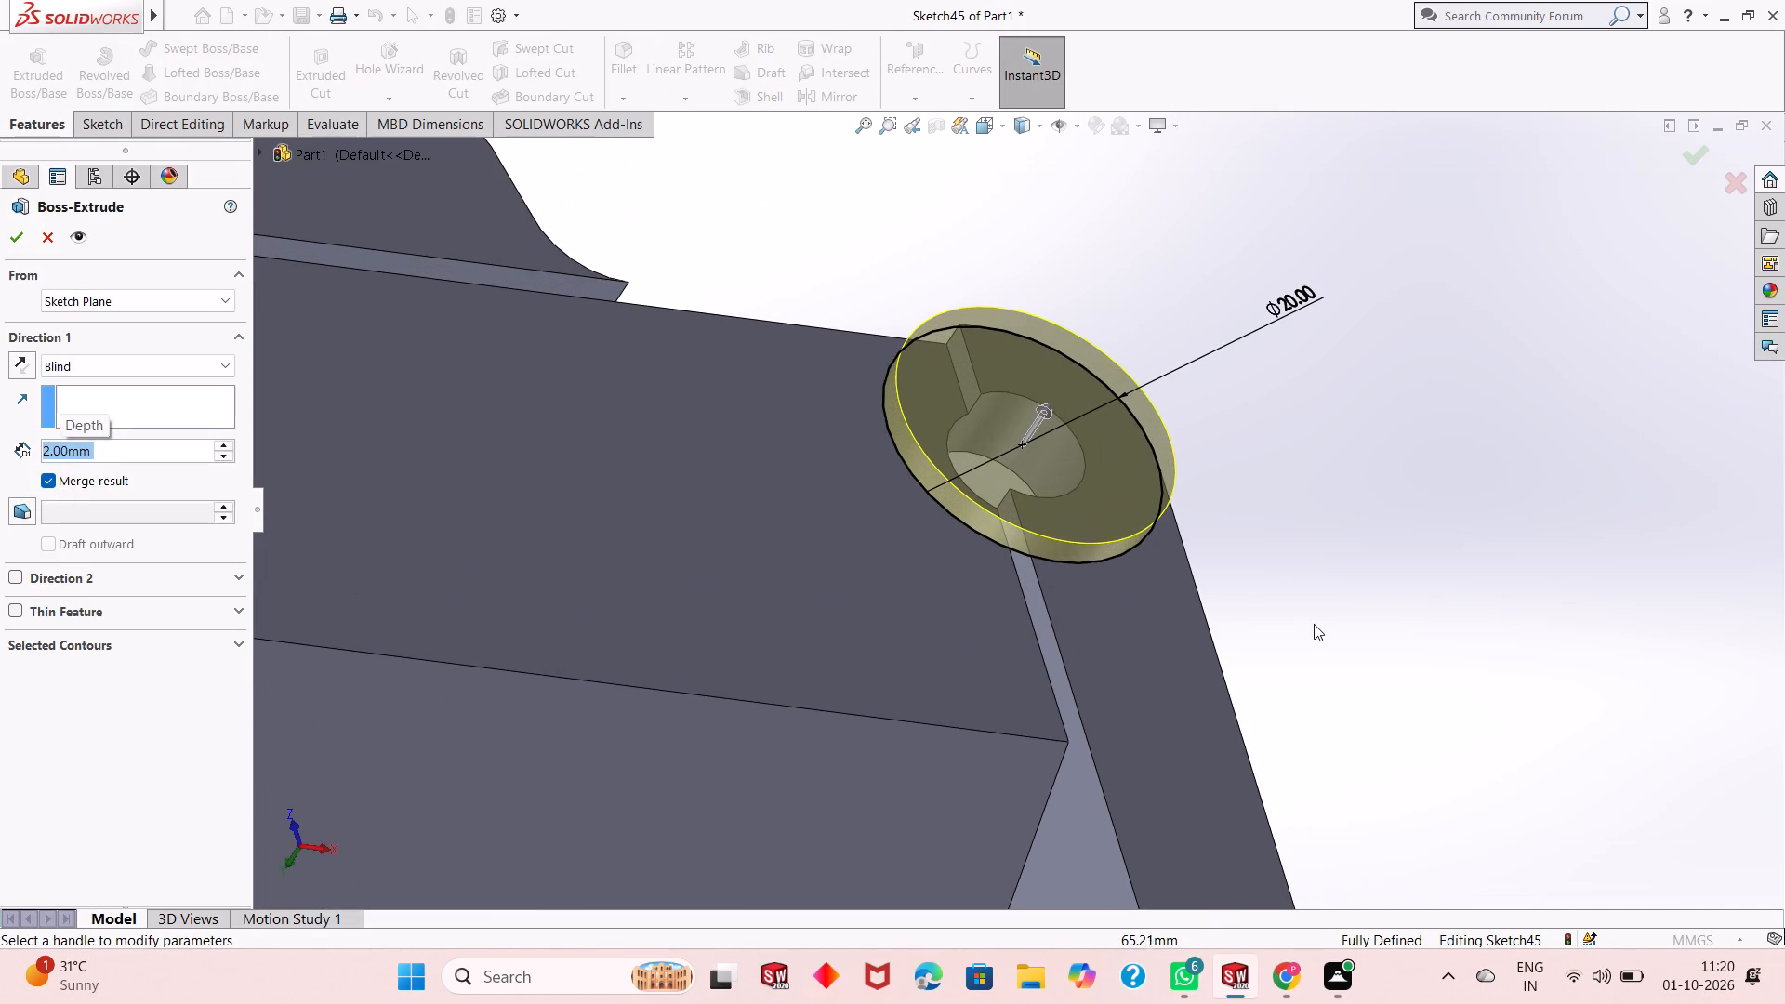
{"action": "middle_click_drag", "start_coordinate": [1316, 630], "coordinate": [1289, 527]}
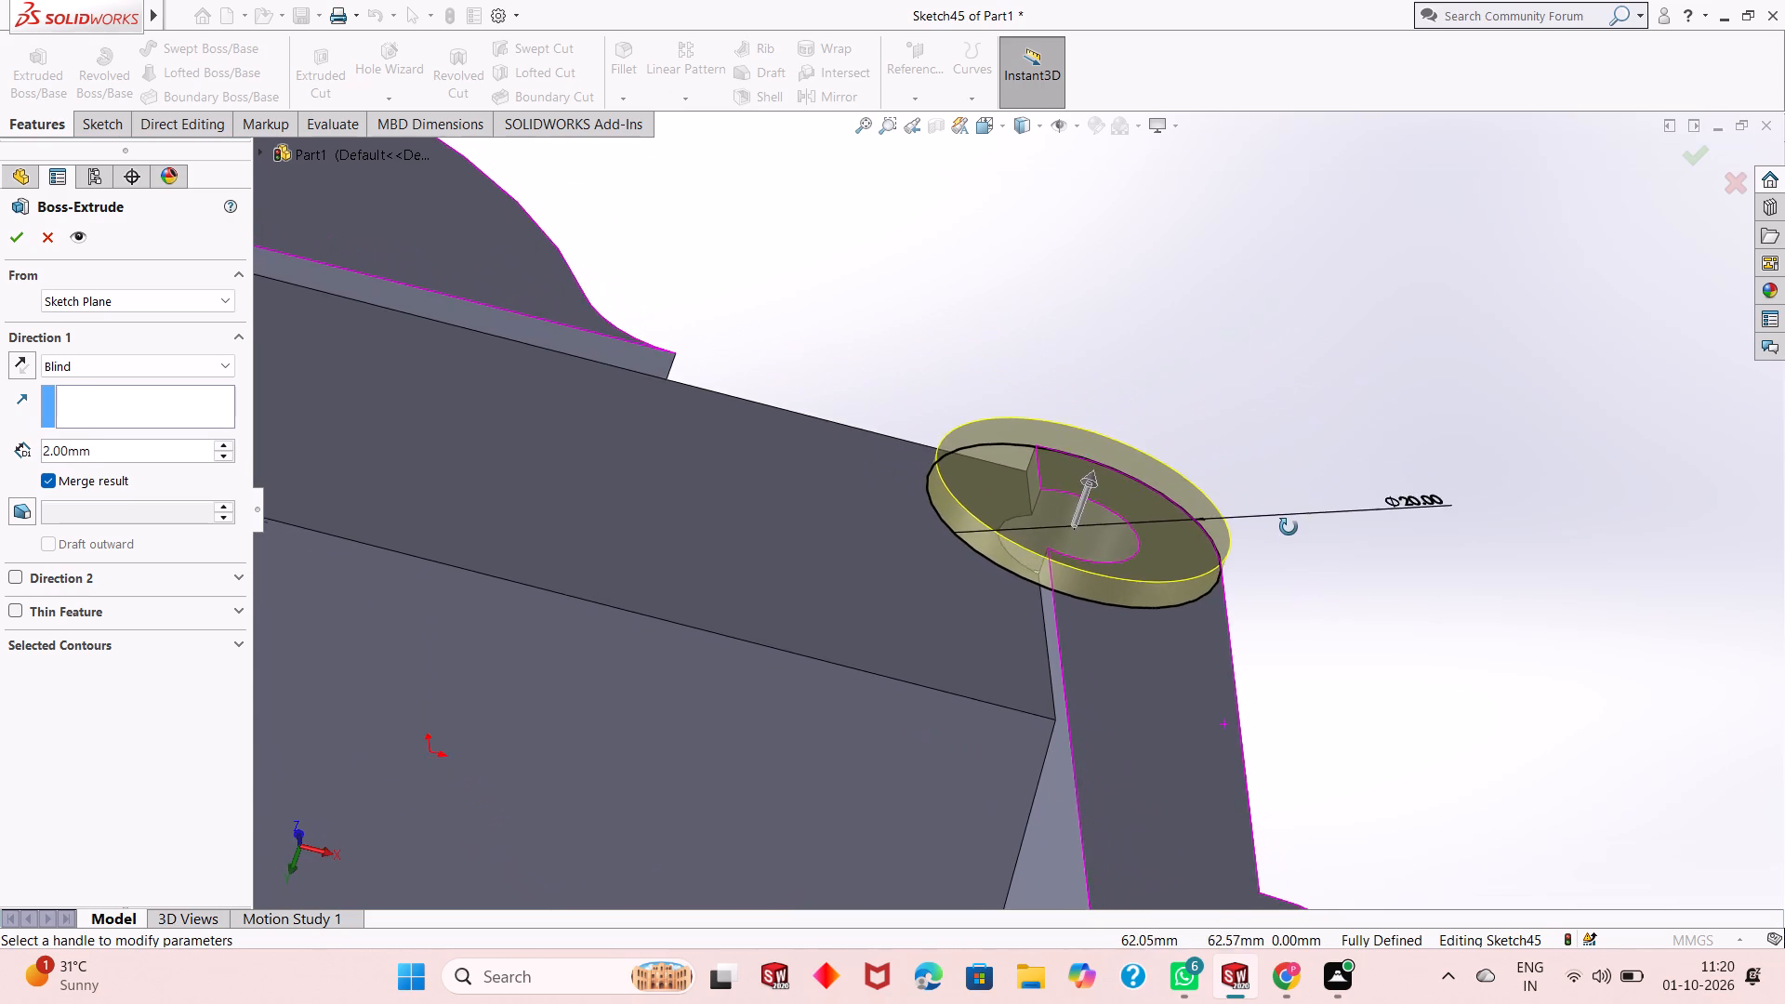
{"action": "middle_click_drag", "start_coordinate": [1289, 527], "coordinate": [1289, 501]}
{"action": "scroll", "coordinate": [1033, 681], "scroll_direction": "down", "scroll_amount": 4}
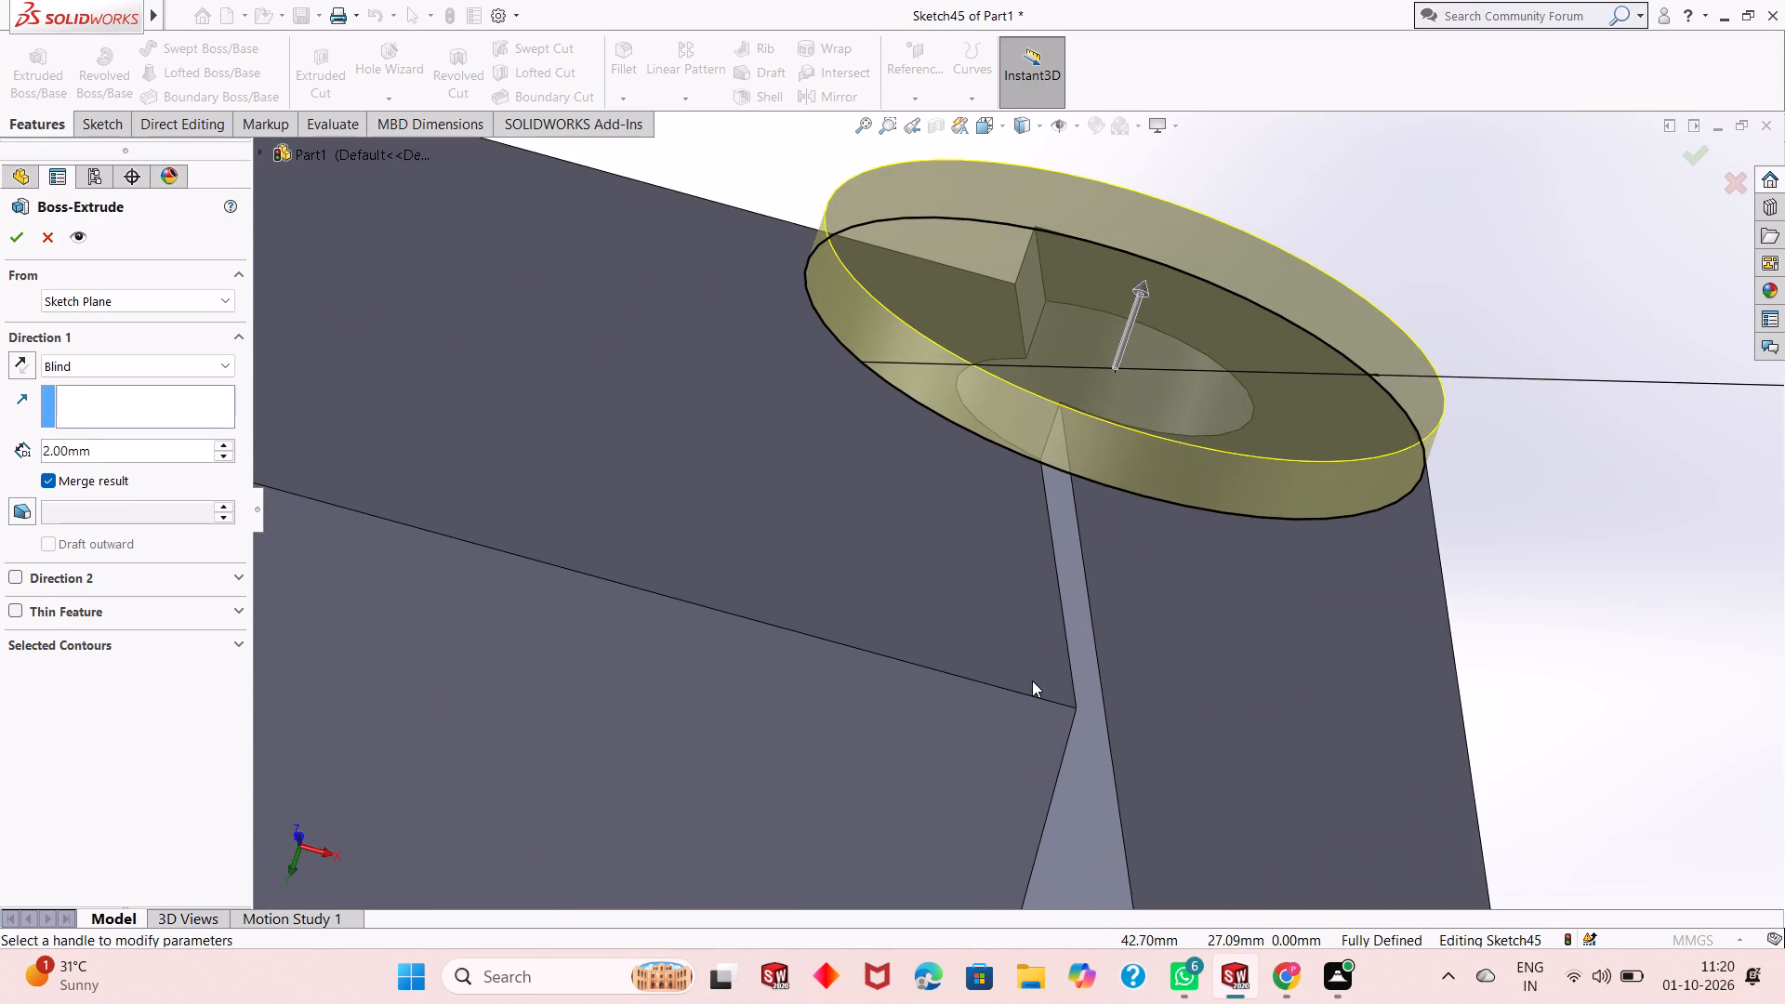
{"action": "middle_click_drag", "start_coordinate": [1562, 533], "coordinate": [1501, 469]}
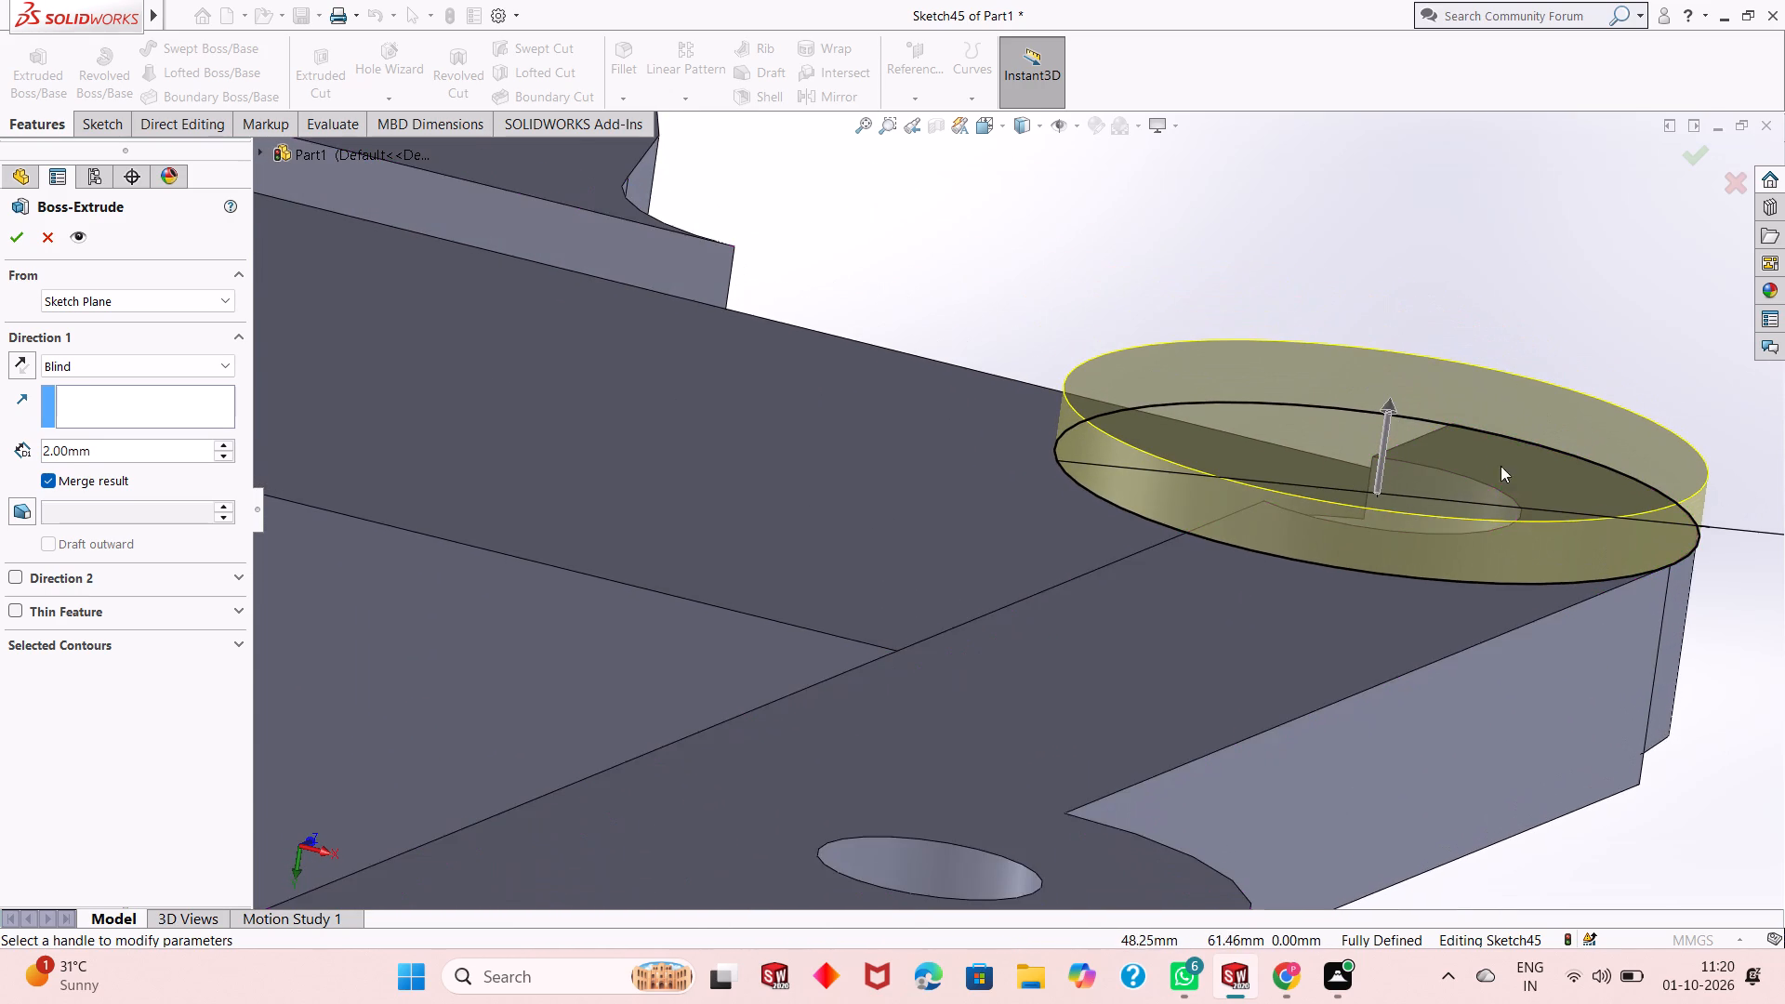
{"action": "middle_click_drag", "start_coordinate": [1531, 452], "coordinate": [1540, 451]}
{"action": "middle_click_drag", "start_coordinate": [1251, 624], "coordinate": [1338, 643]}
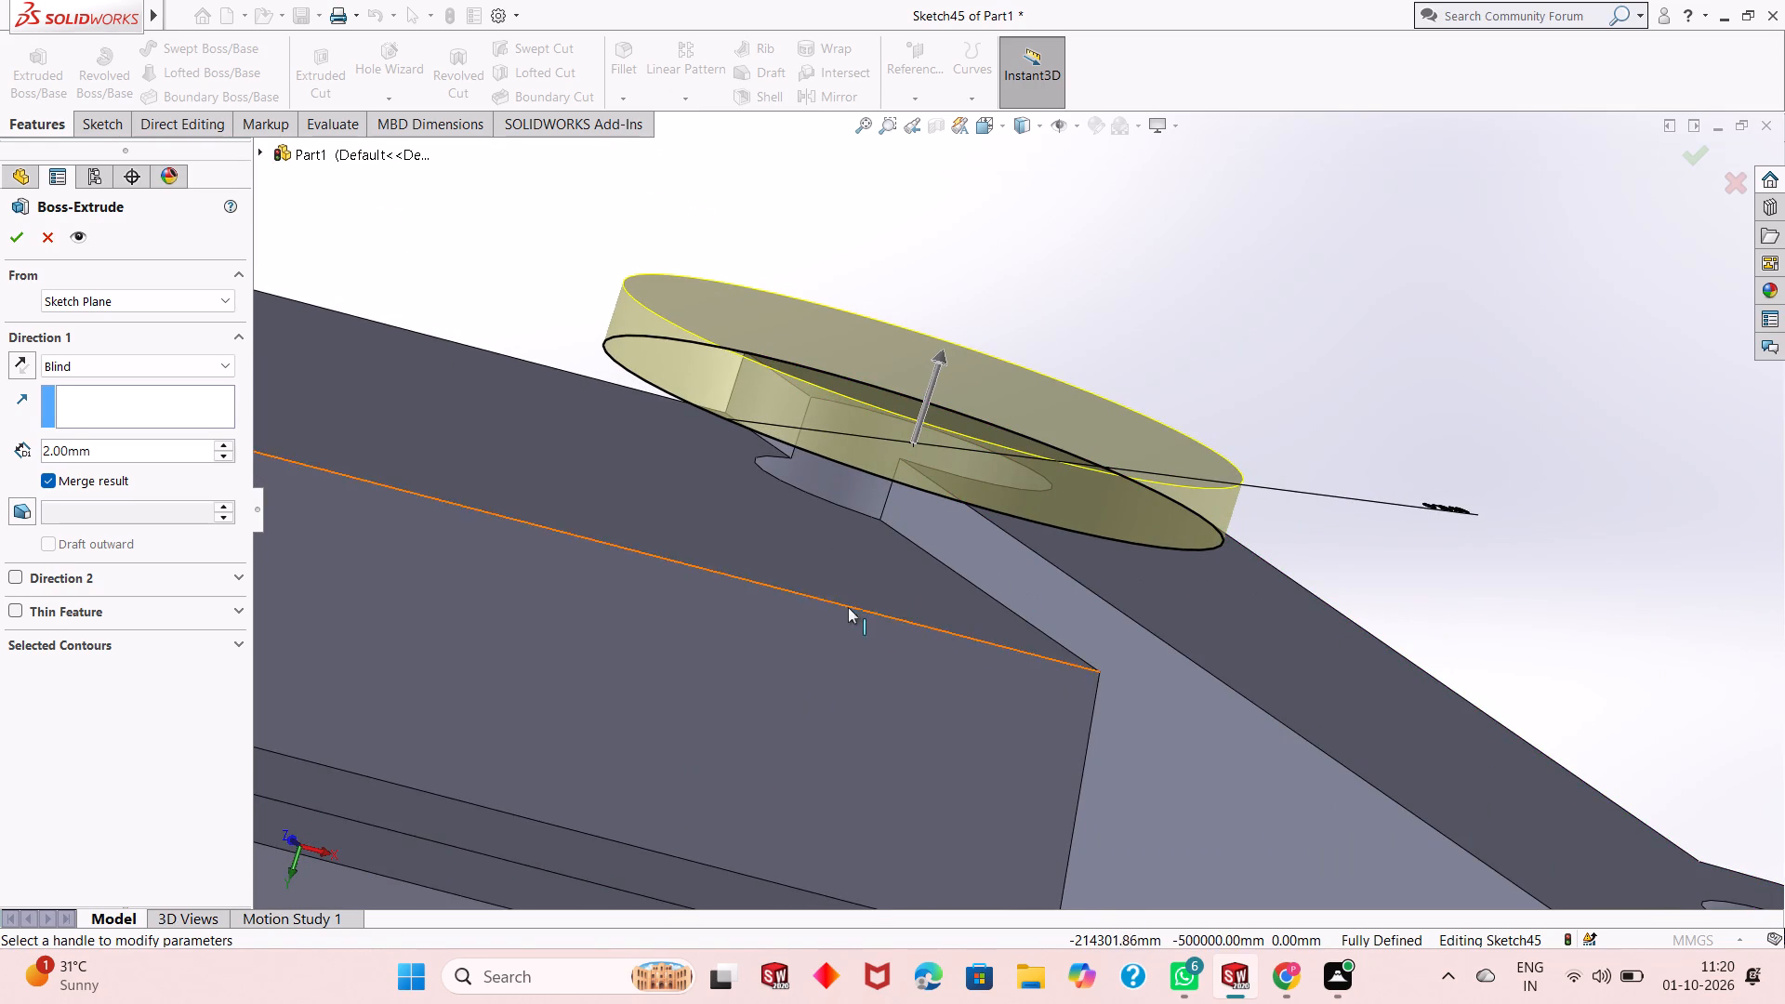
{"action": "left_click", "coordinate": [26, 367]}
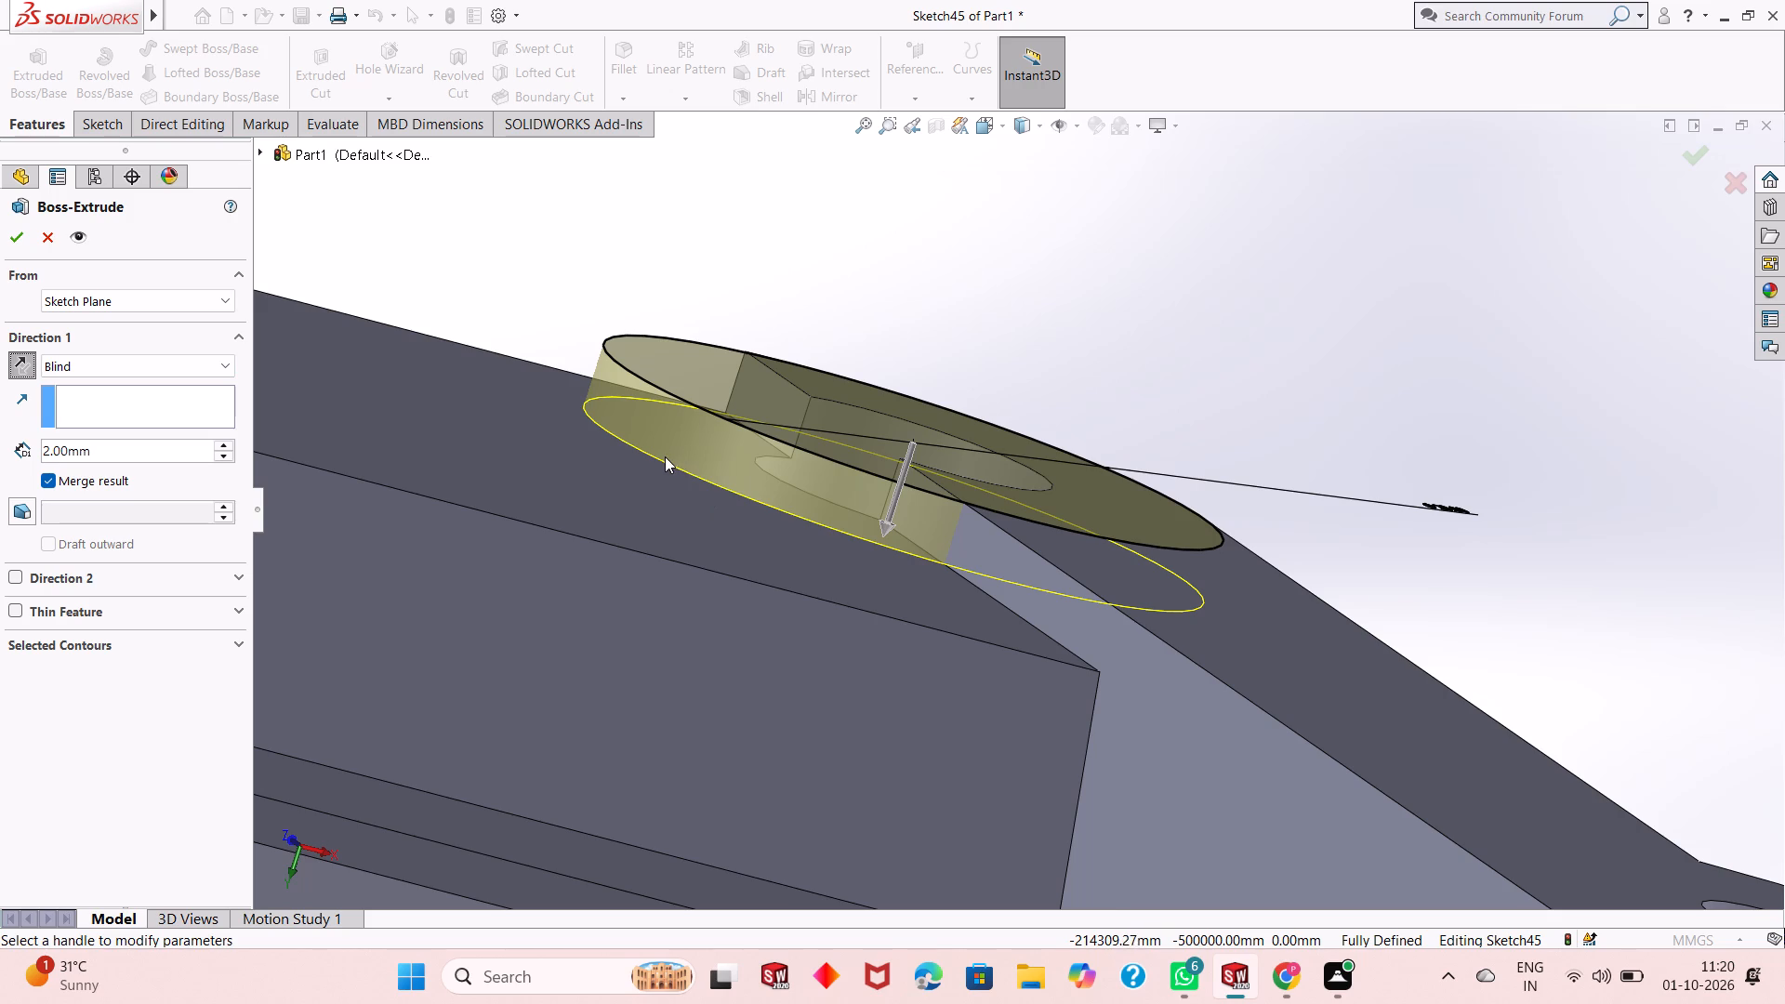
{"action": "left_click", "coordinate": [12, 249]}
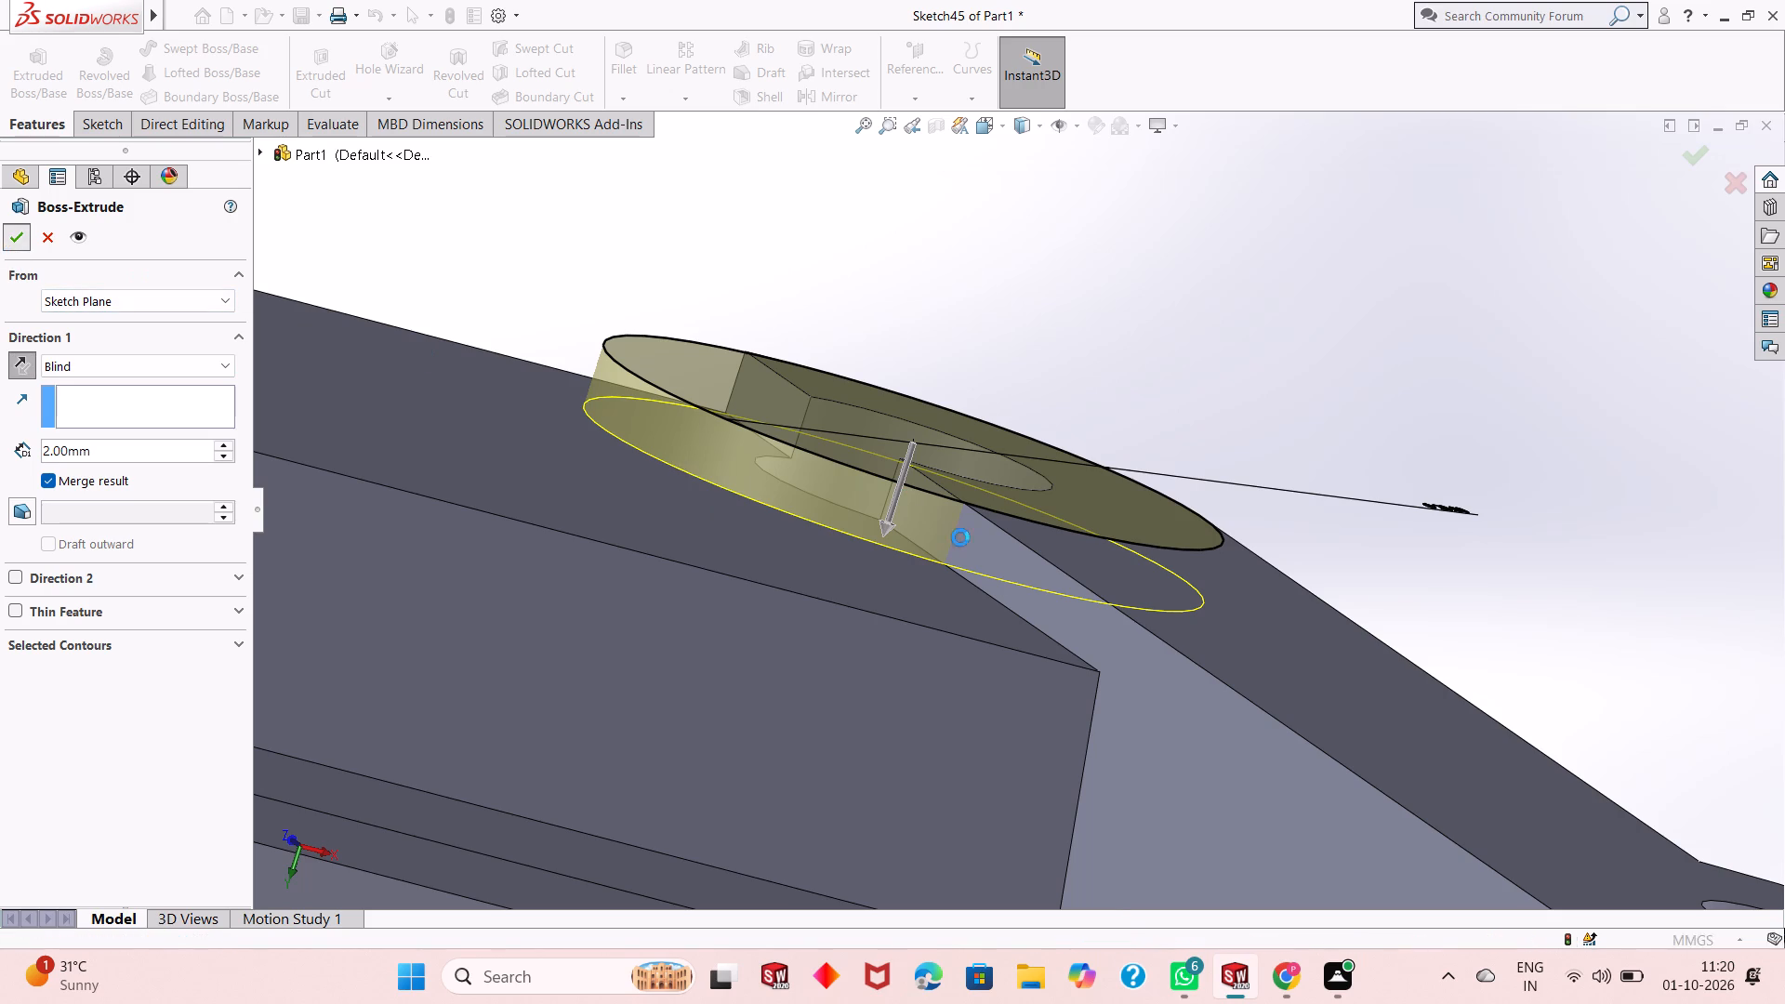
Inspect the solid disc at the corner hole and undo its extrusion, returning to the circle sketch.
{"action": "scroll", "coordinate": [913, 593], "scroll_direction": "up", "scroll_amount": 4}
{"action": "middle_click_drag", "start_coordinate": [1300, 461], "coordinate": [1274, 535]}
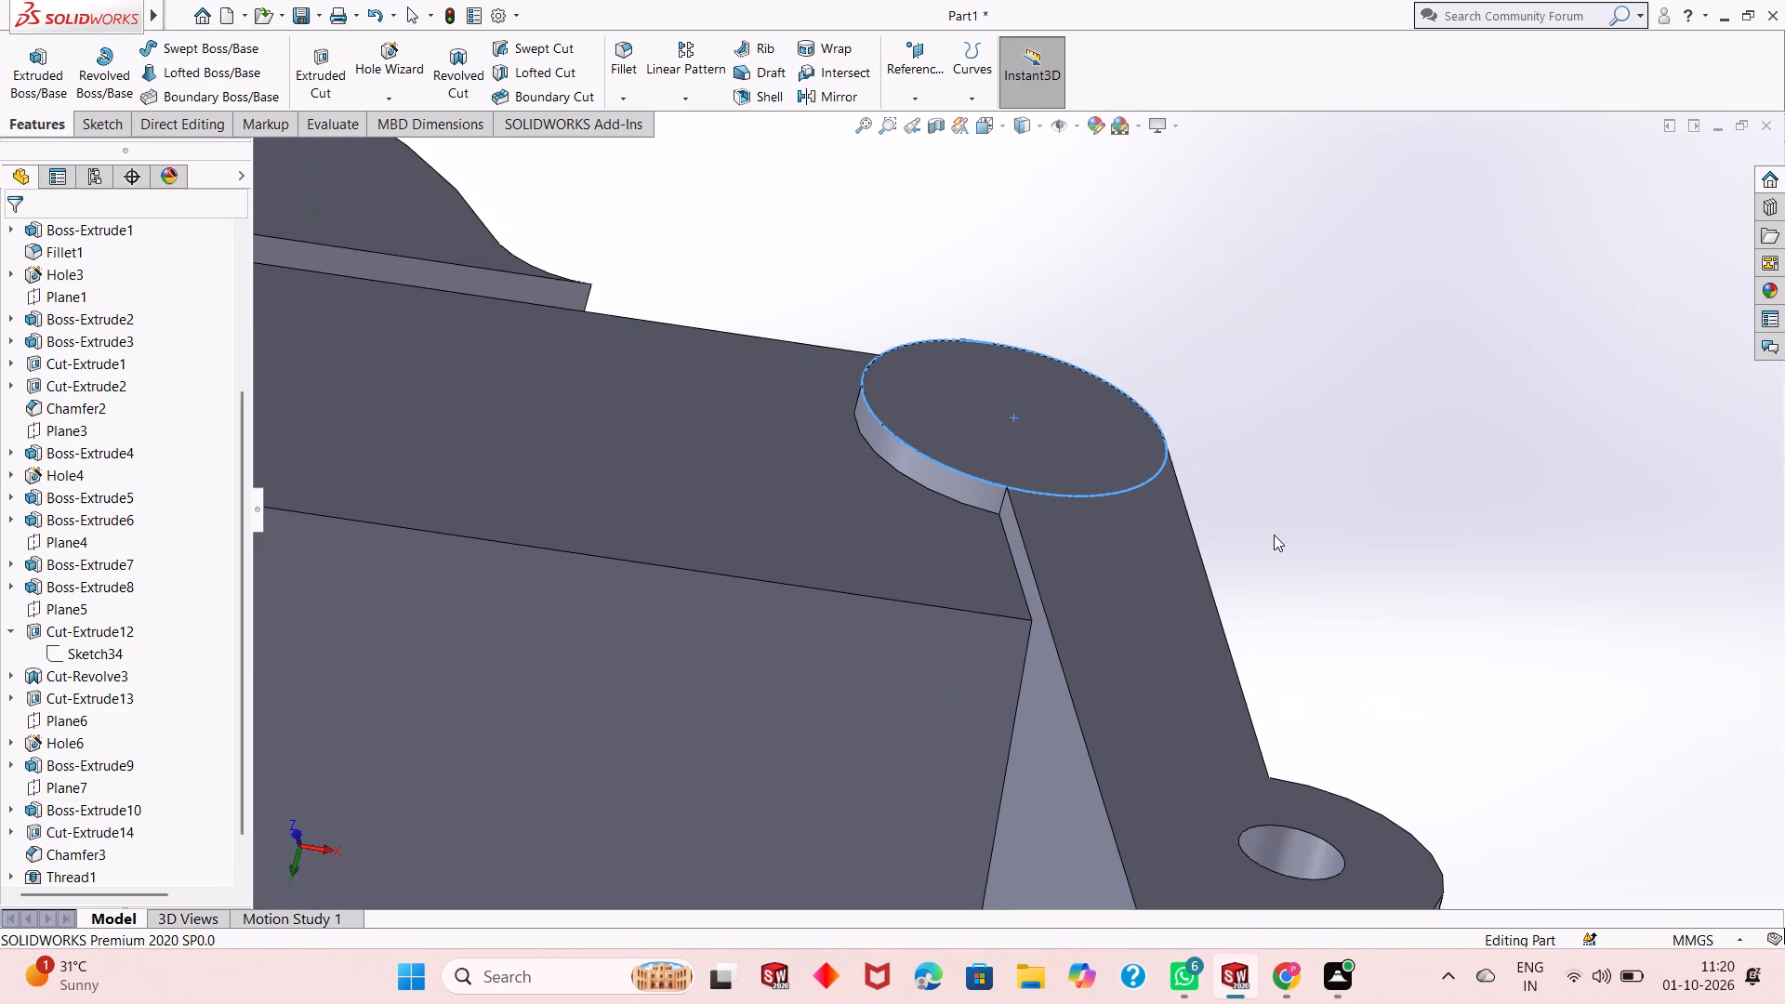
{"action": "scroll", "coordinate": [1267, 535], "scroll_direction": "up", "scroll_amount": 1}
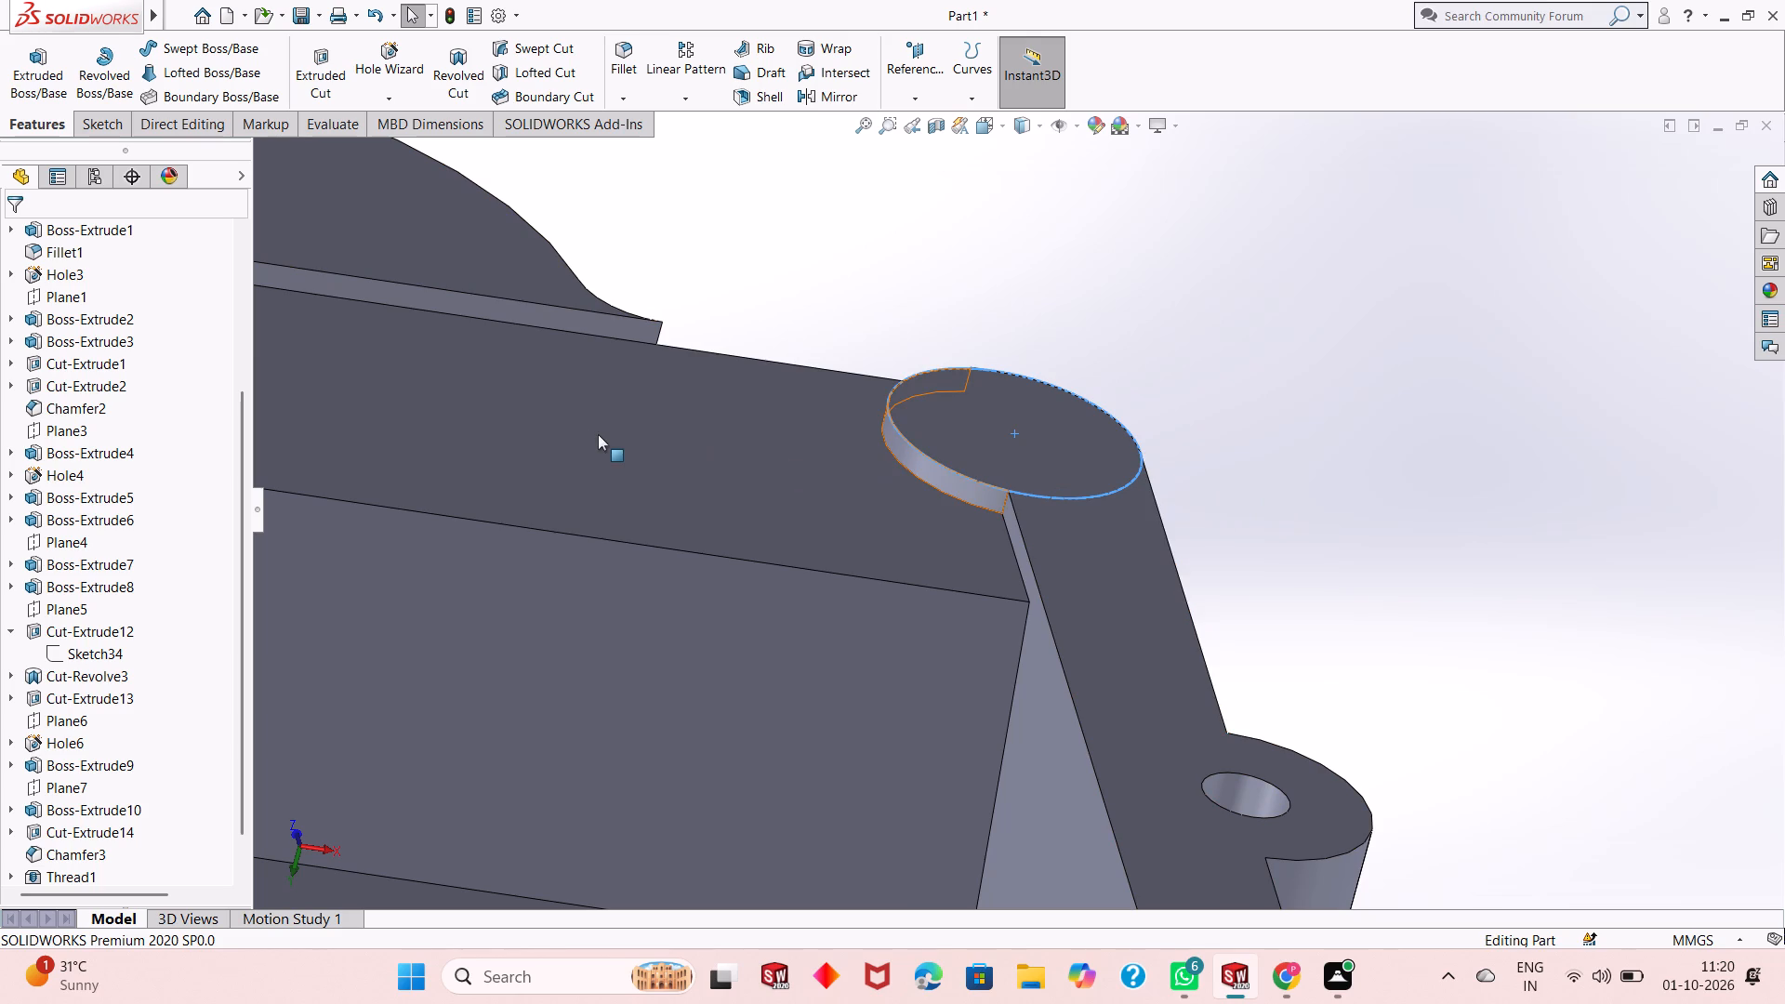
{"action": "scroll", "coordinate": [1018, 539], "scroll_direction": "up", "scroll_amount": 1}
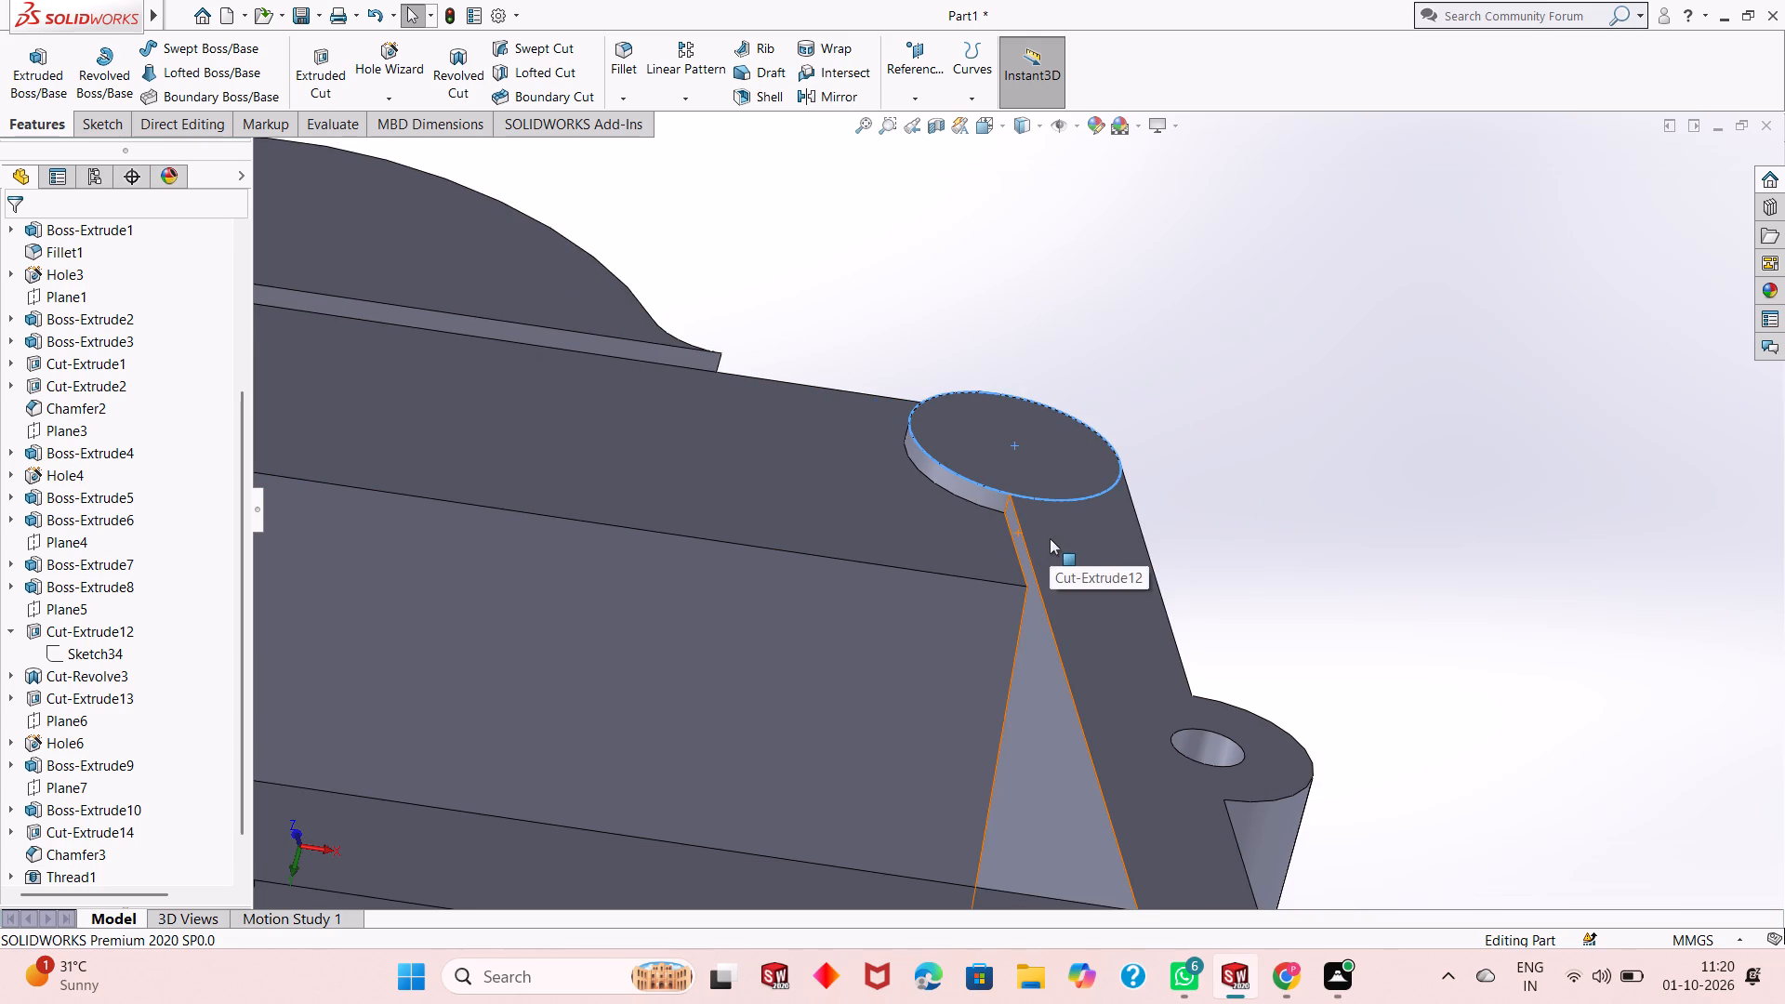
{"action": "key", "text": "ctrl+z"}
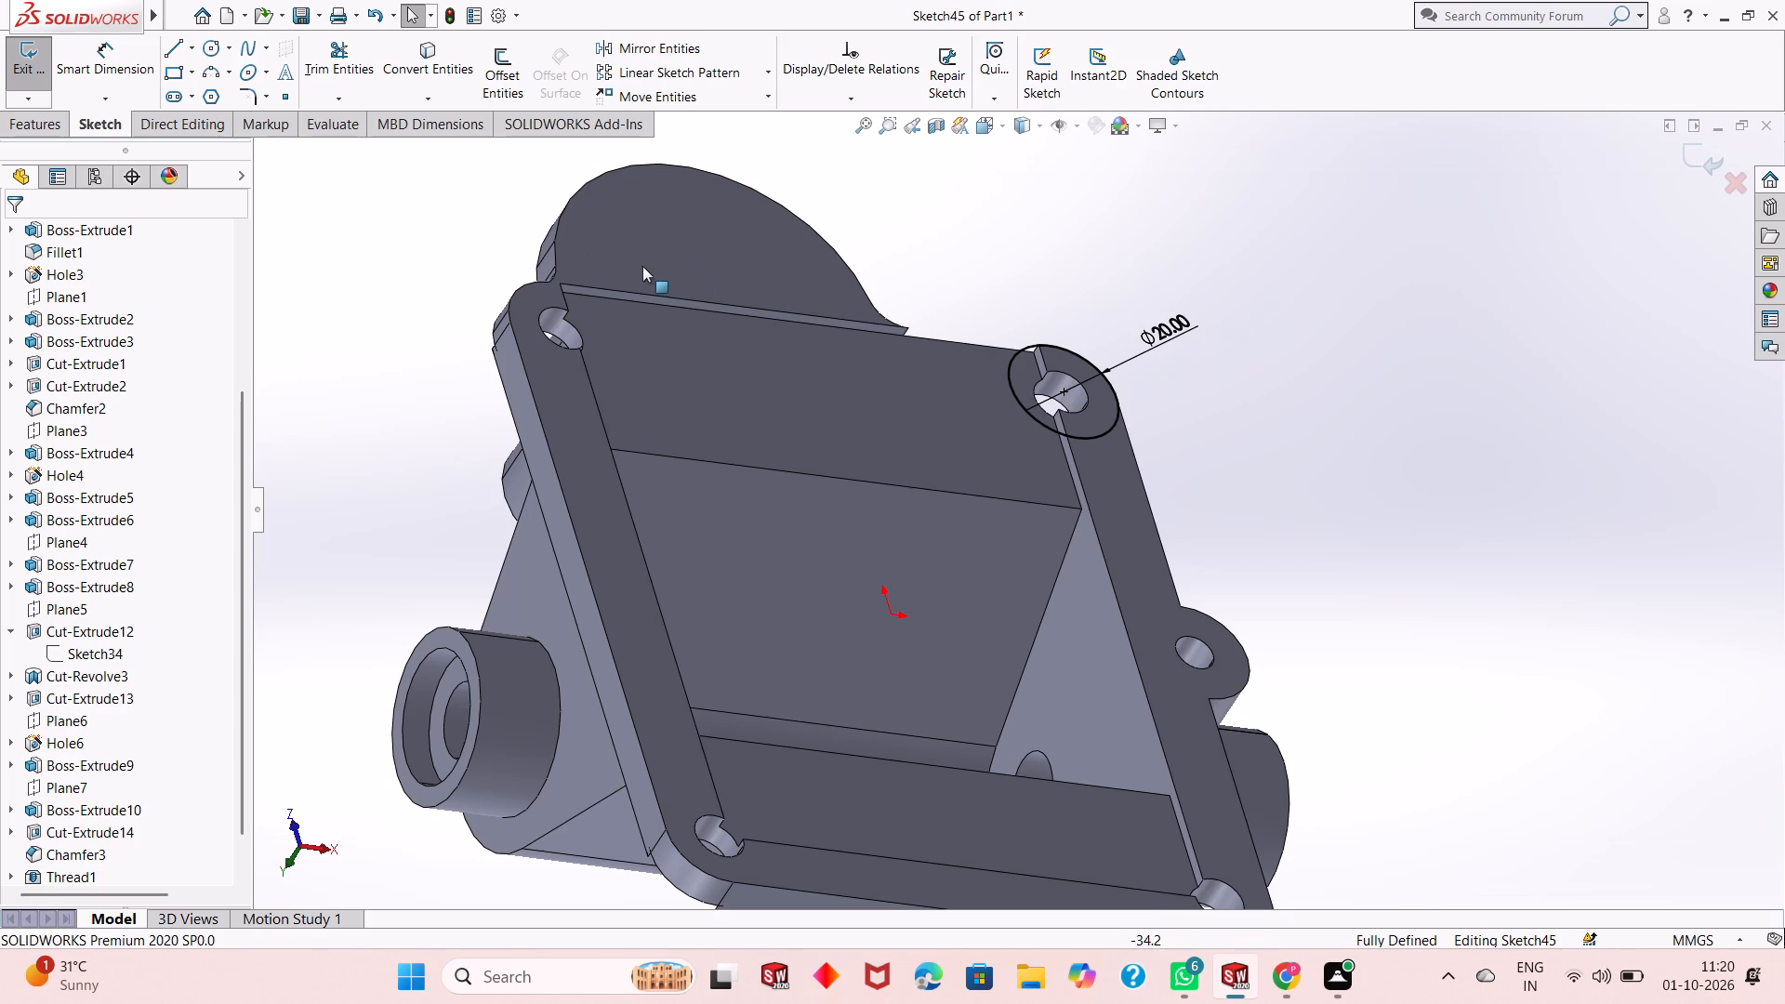
Sketch a second circle concentric with the 20 mm circle, matching the edge of the corner hole.
{"action": "key", "text": "ctrl+8"}
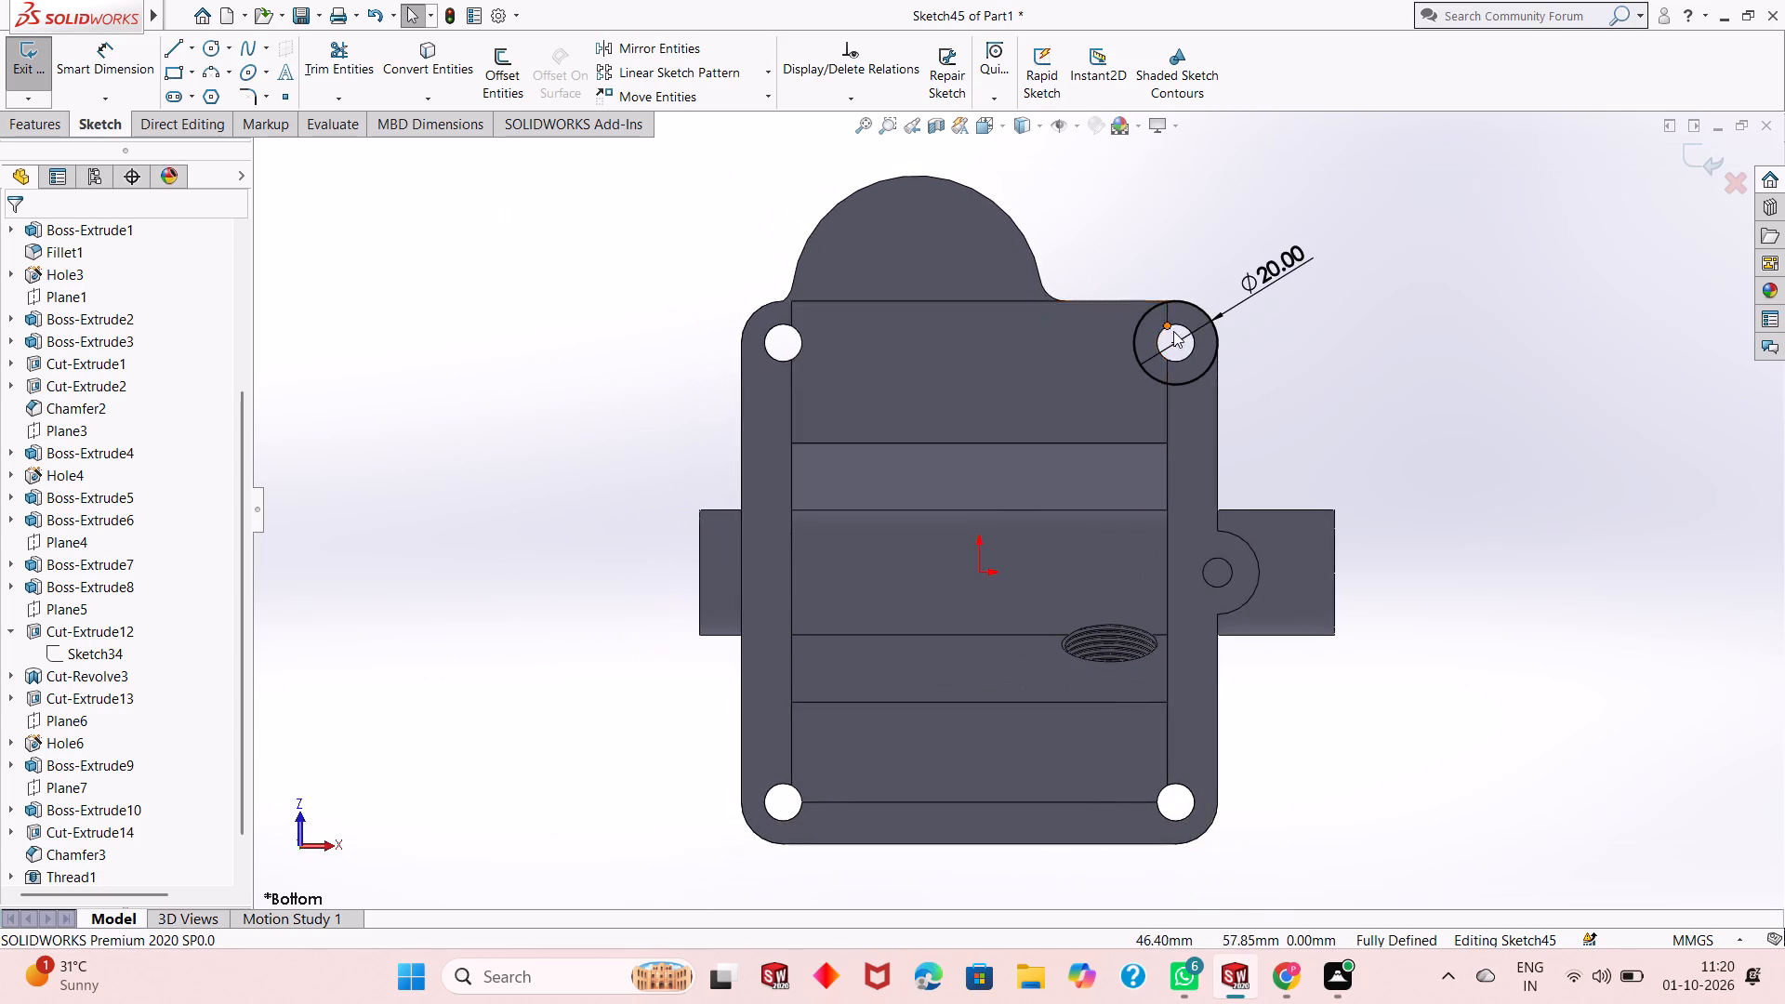
{"action": "scroll", "coordinate": [1173, 331], "scroll_direction": "down", "scroll_amount": 5}
{"action": "left_click", "coordinate": [217, 50]}
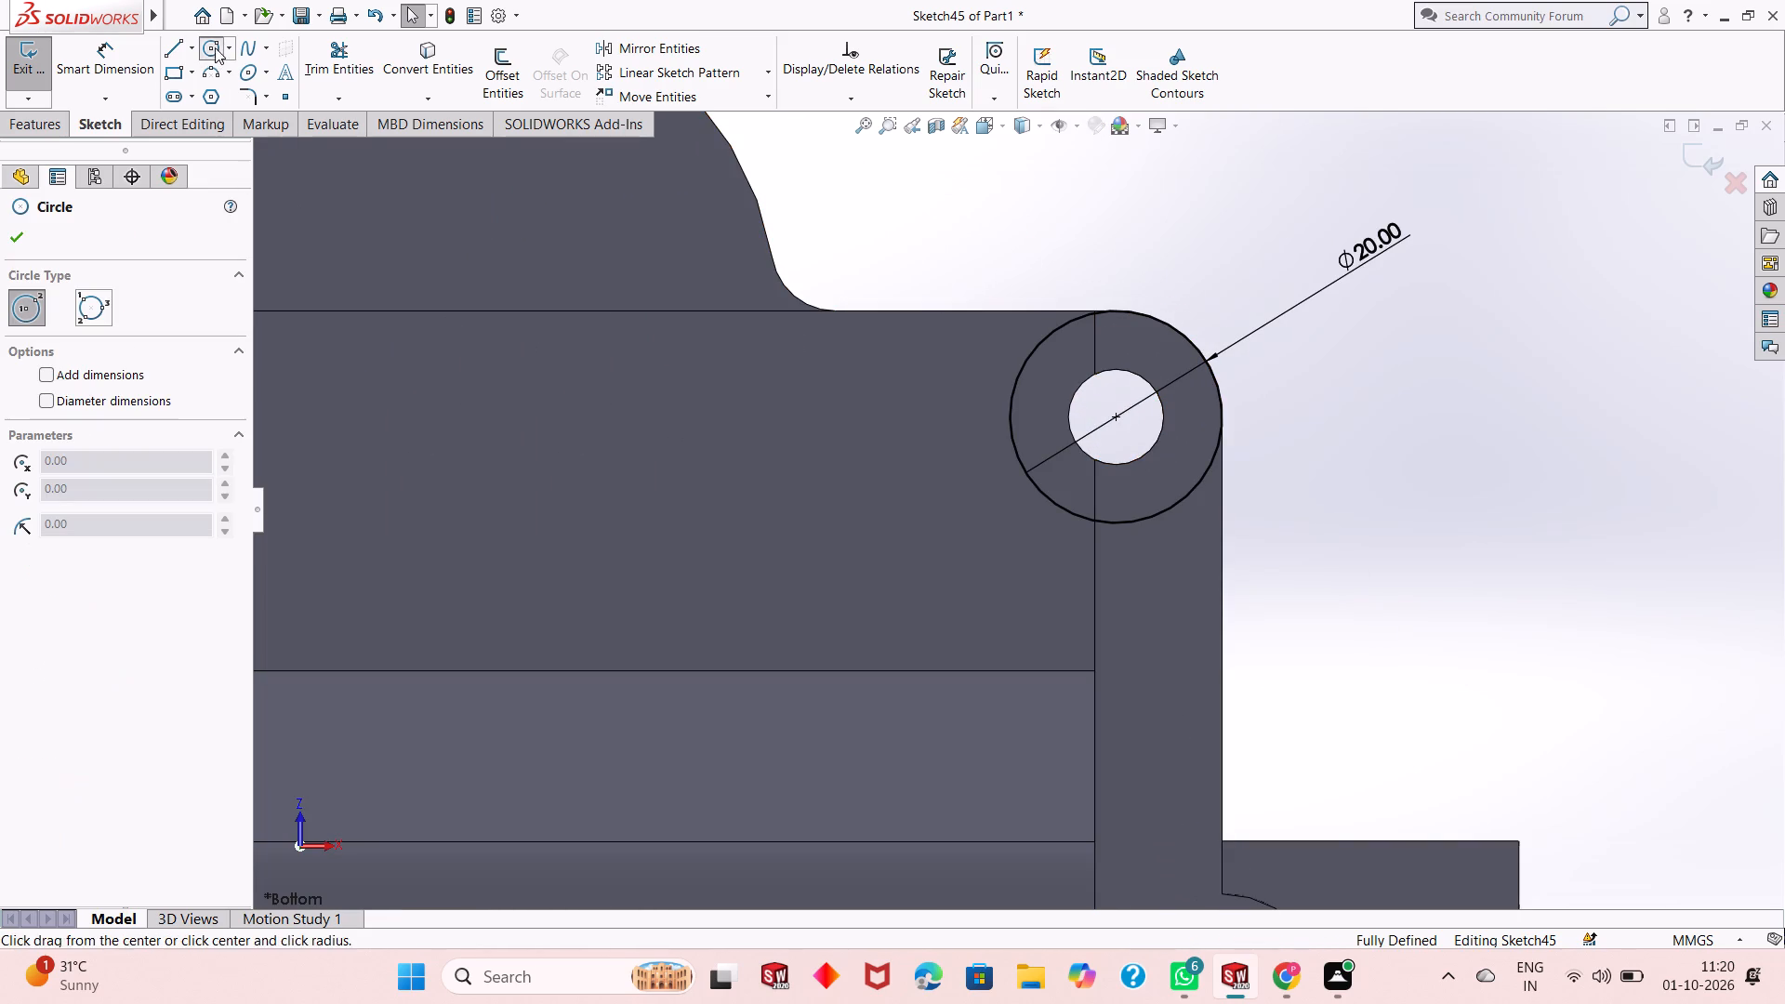
{"action": "left_click", "coordinate": [1119, 417]}
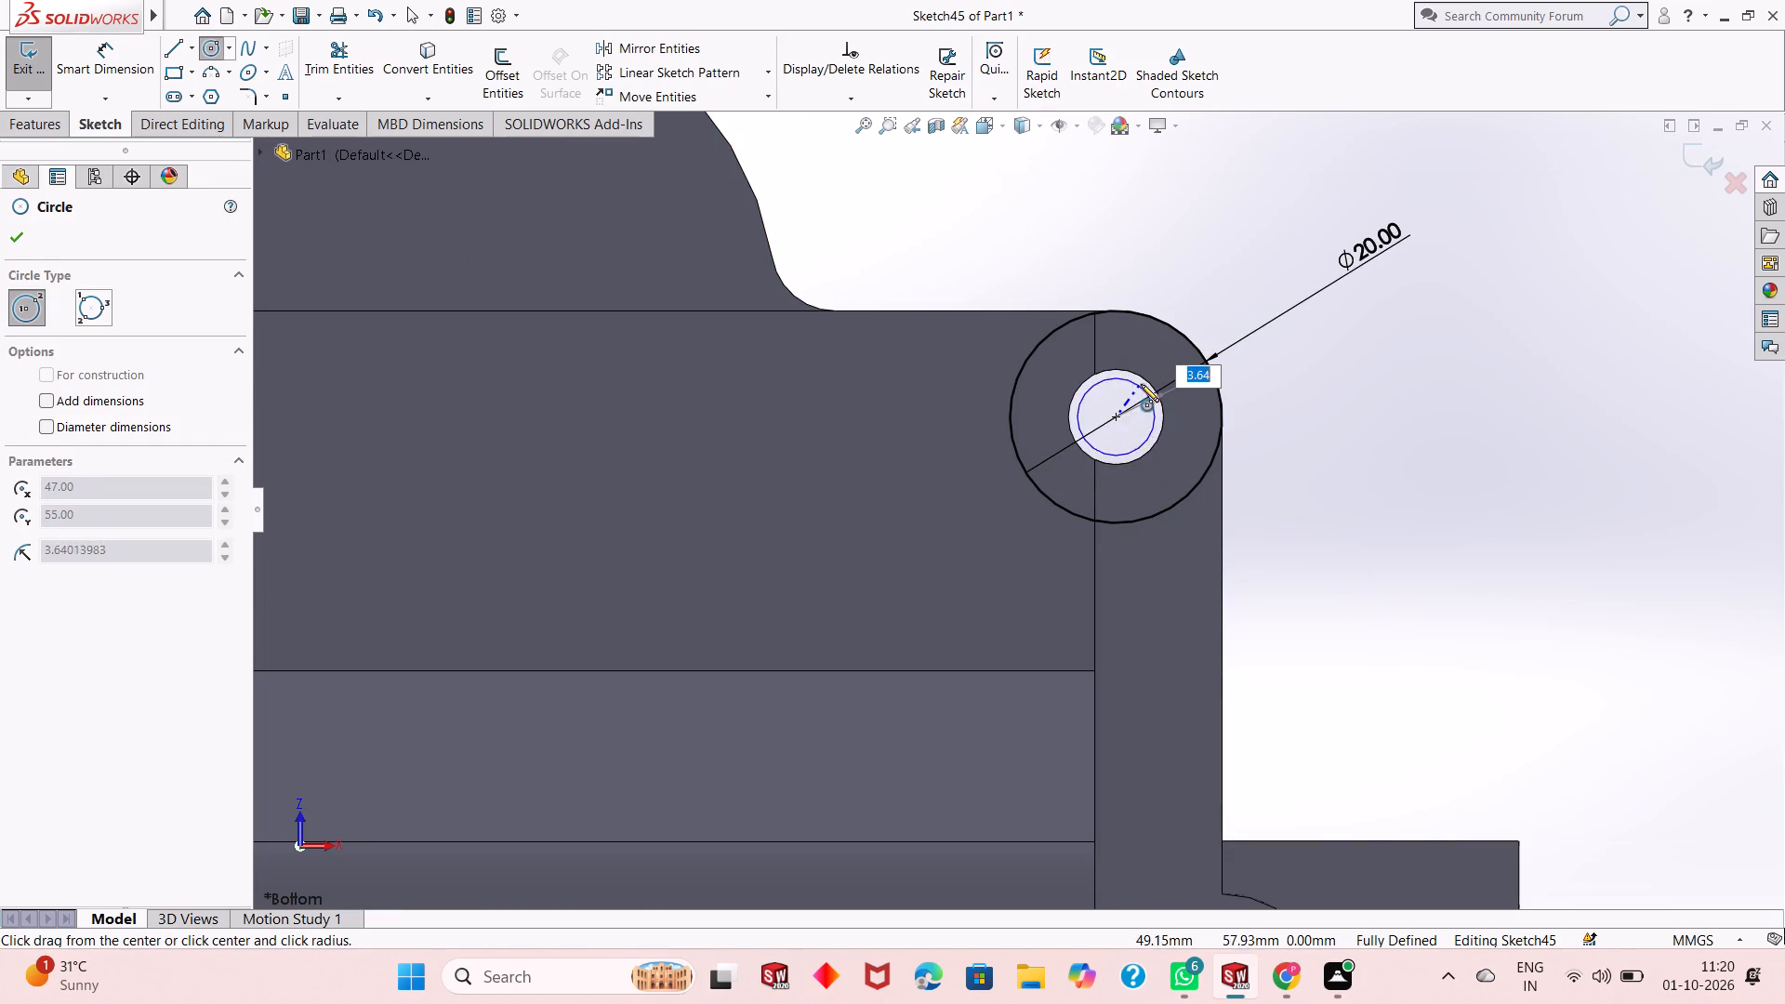
{"action": "left_click", "coordinate": [1144, 379]}
{"action": "key", "text": "Escape"}
{"action": "key", "text": "Escape"}
{"action": "key", "text": "Escape"}
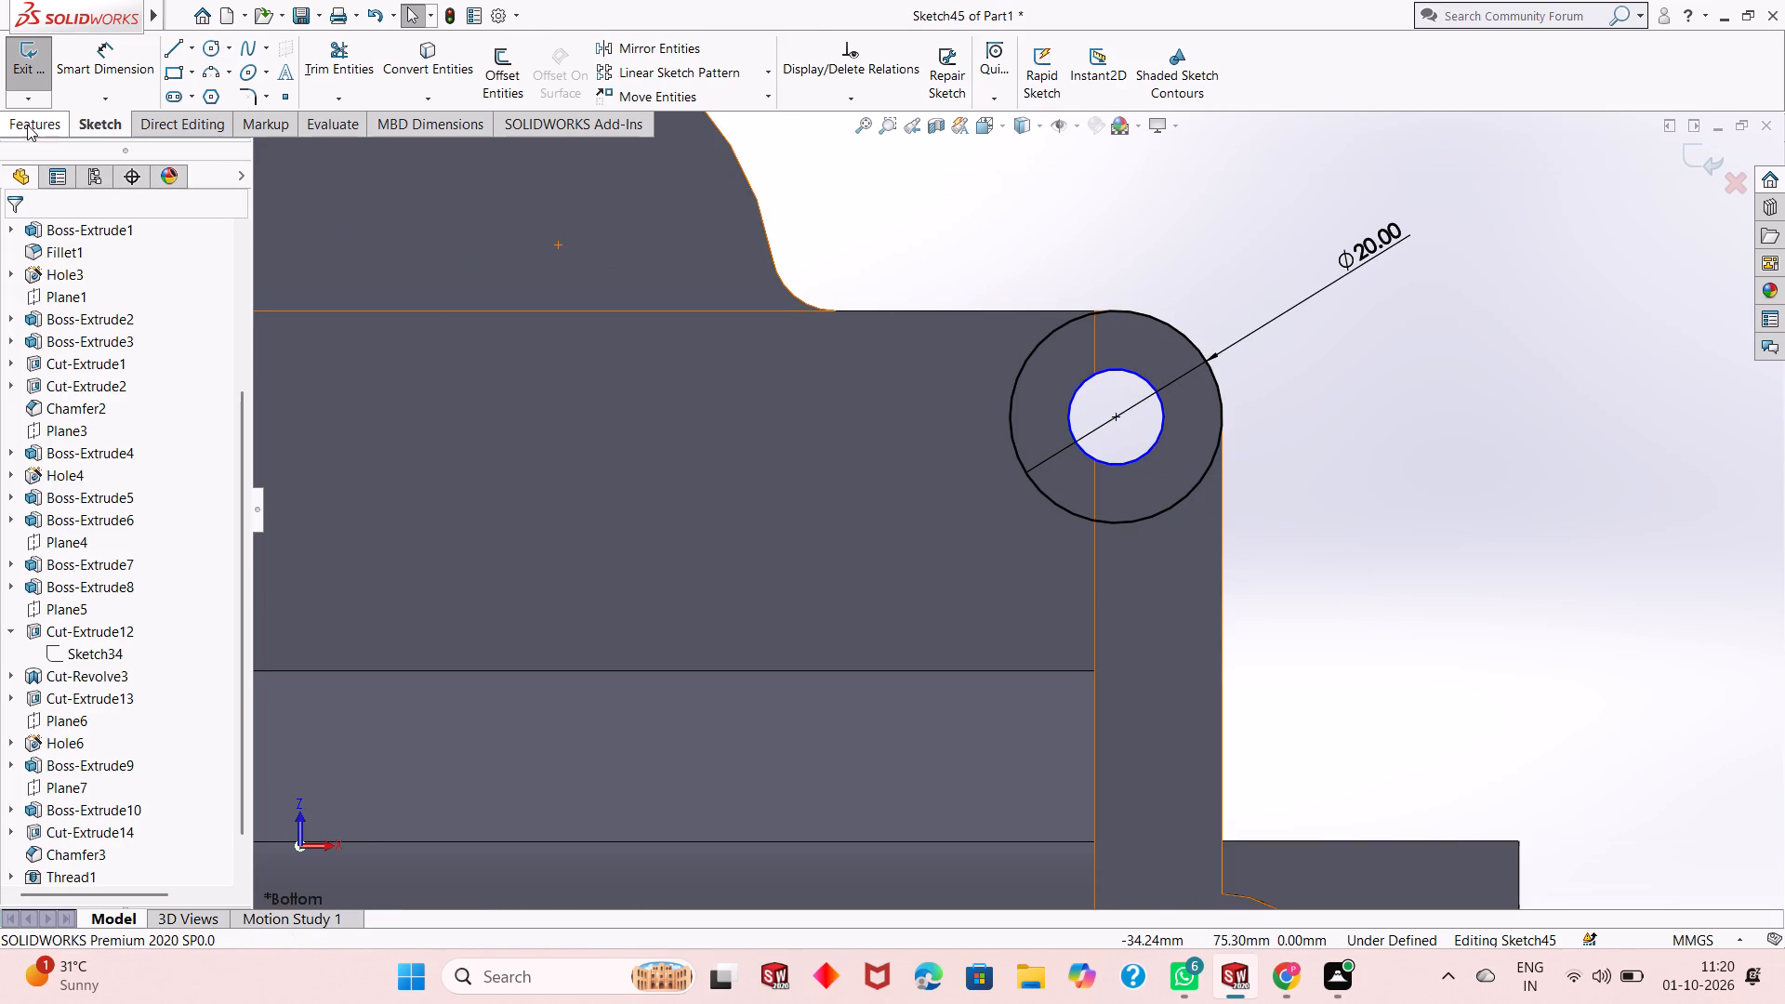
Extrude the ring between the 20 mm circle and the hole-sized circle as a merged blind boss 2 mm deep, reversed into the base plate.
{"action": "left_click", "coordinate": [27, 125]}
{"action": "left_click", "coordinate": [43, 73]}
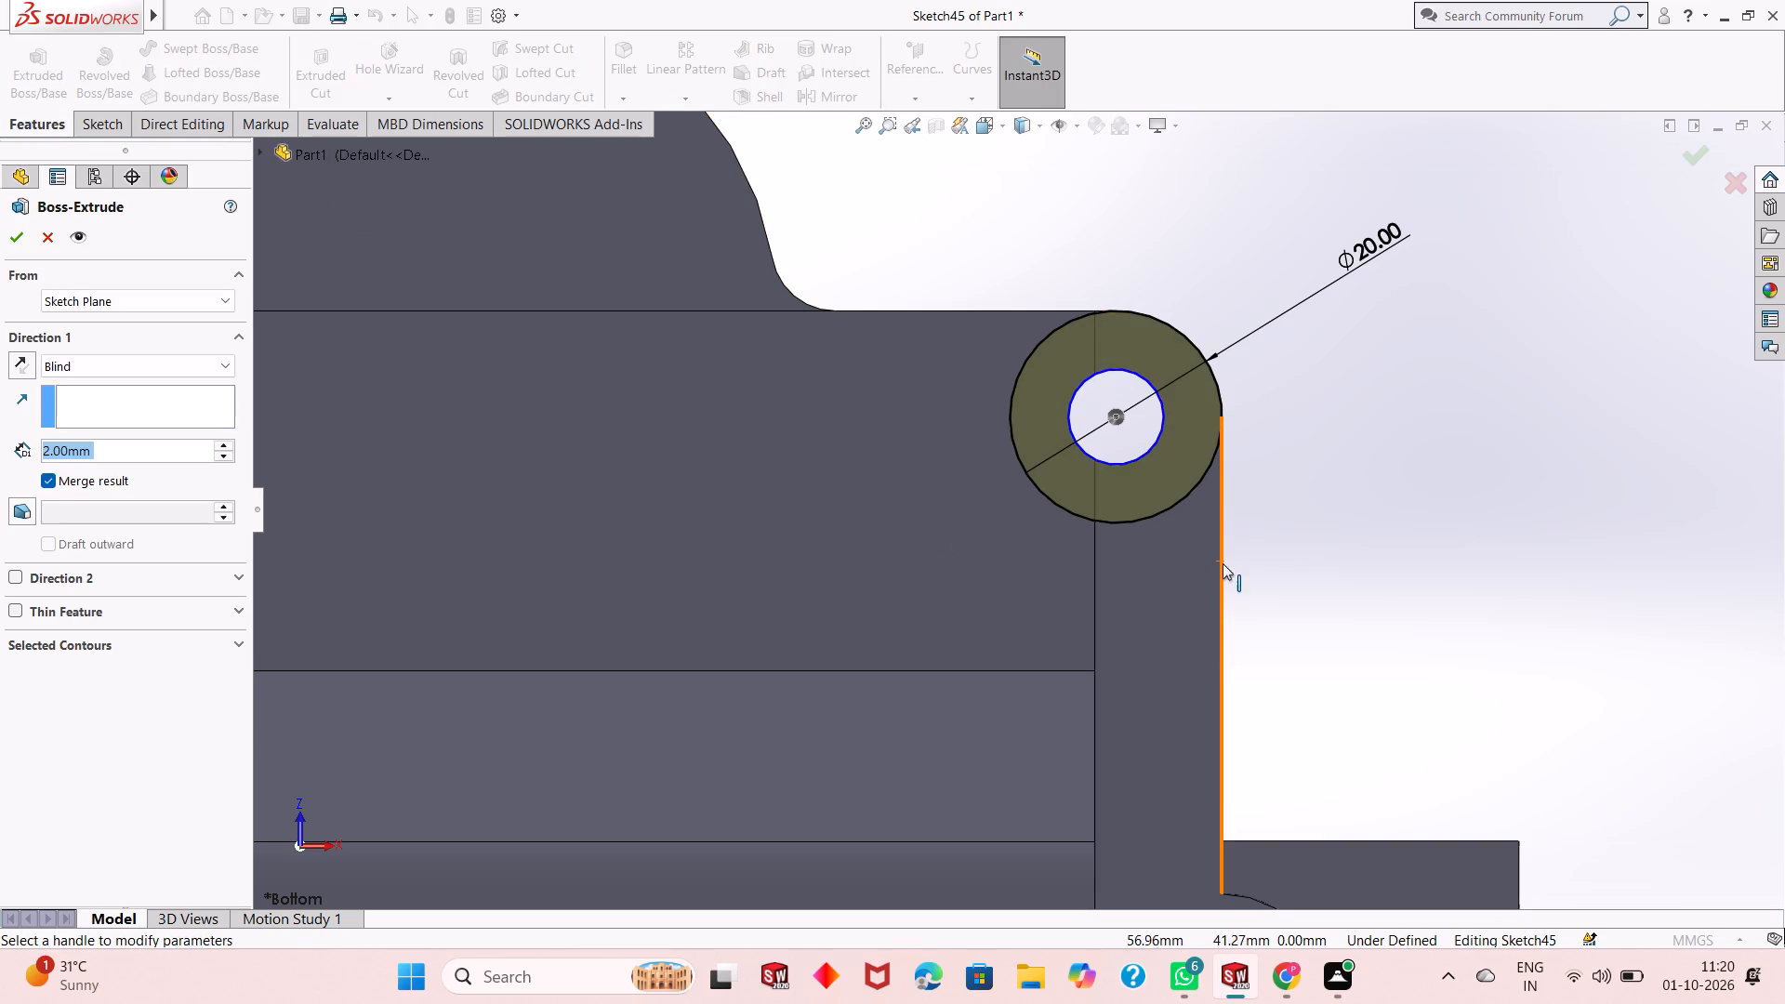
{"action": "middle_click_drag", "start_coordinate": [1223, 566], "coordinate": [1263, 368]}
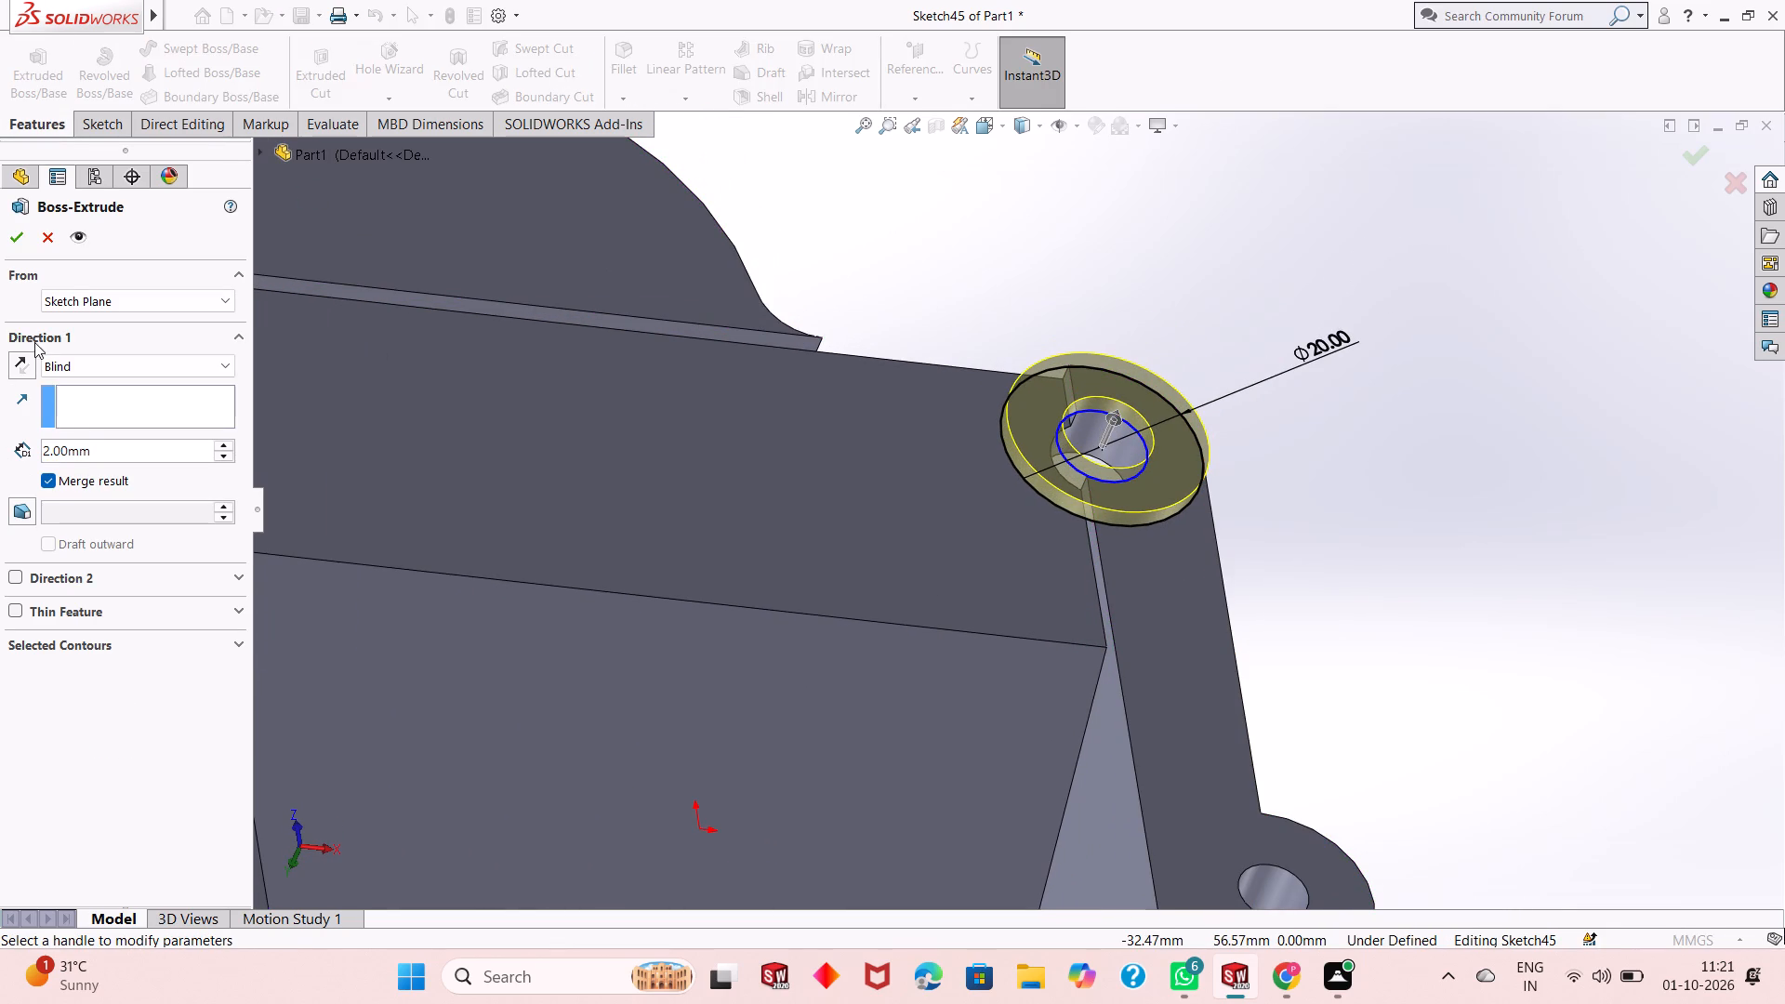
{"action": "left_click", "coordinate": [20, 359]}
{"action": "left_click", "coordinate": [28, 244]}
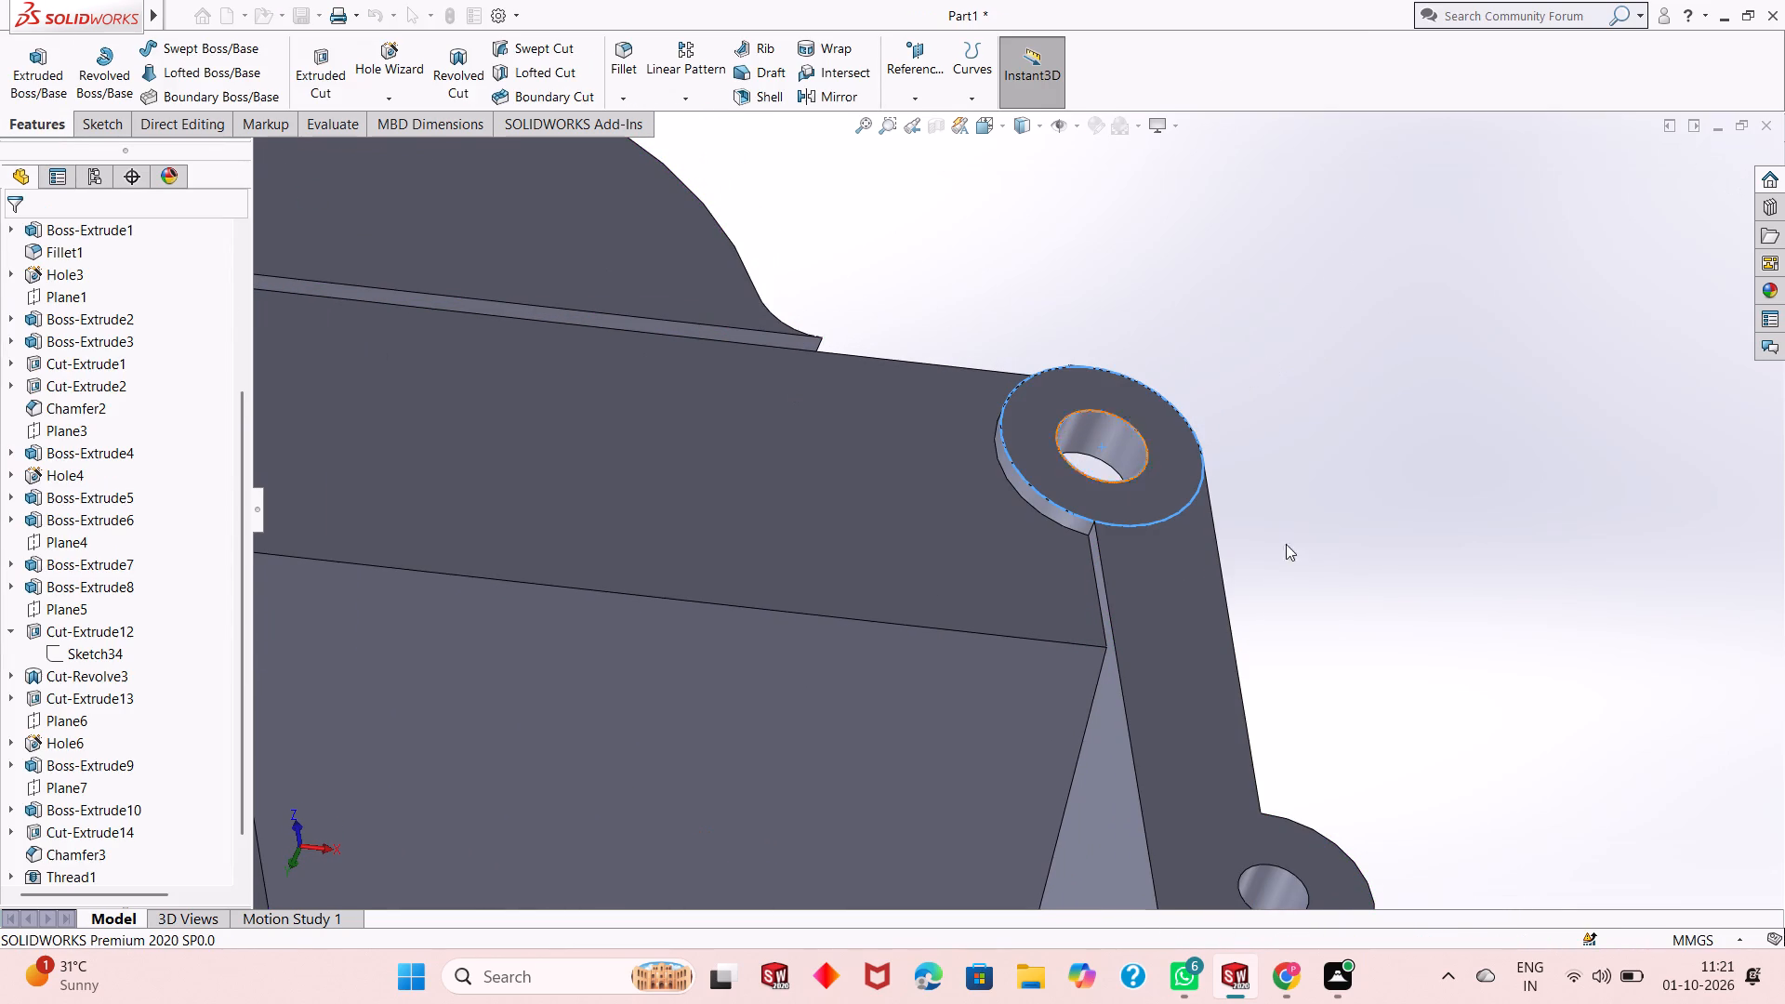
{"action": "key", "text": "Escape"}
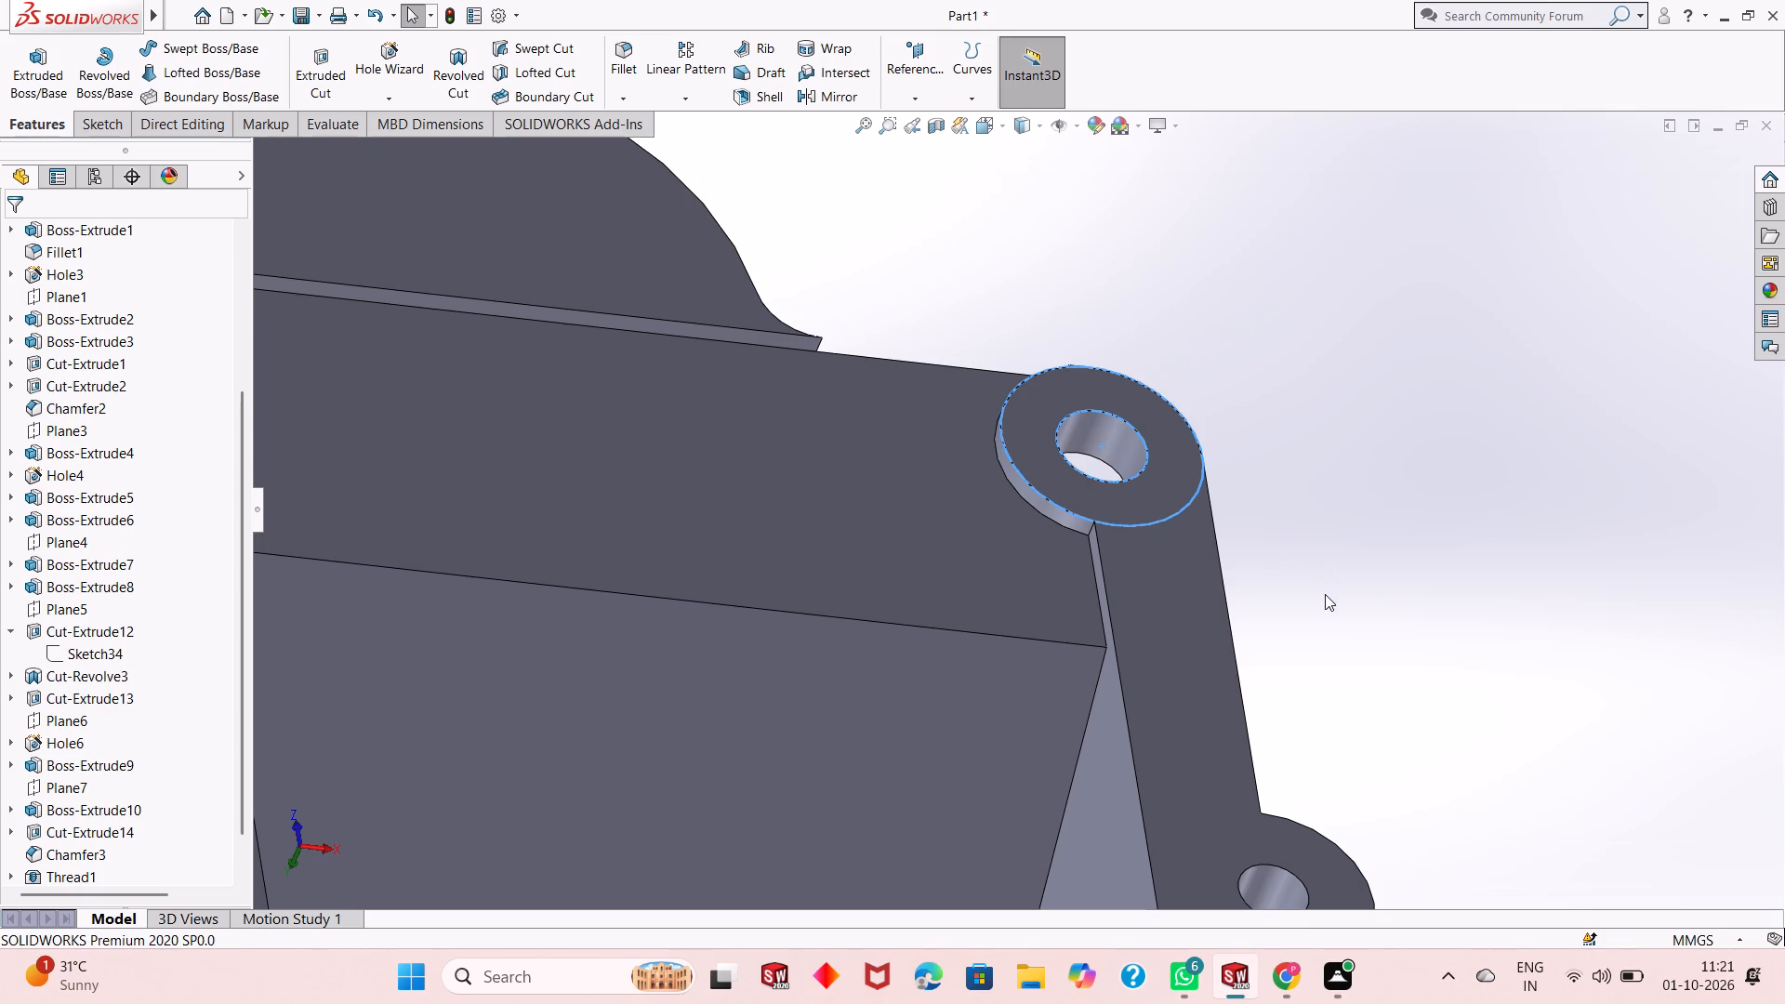
Examine the extruded ring at the corner hole and the other base corner holes from the underside and the lobe side.
{"action": "middle_click_drag", "start_coordinate": [1324, 598], "coordinate": [1289, 578]}
{"action": "scroll", "coordinate": [1202, 553], "scroll_direction": "up", "scroll_amount": 3}
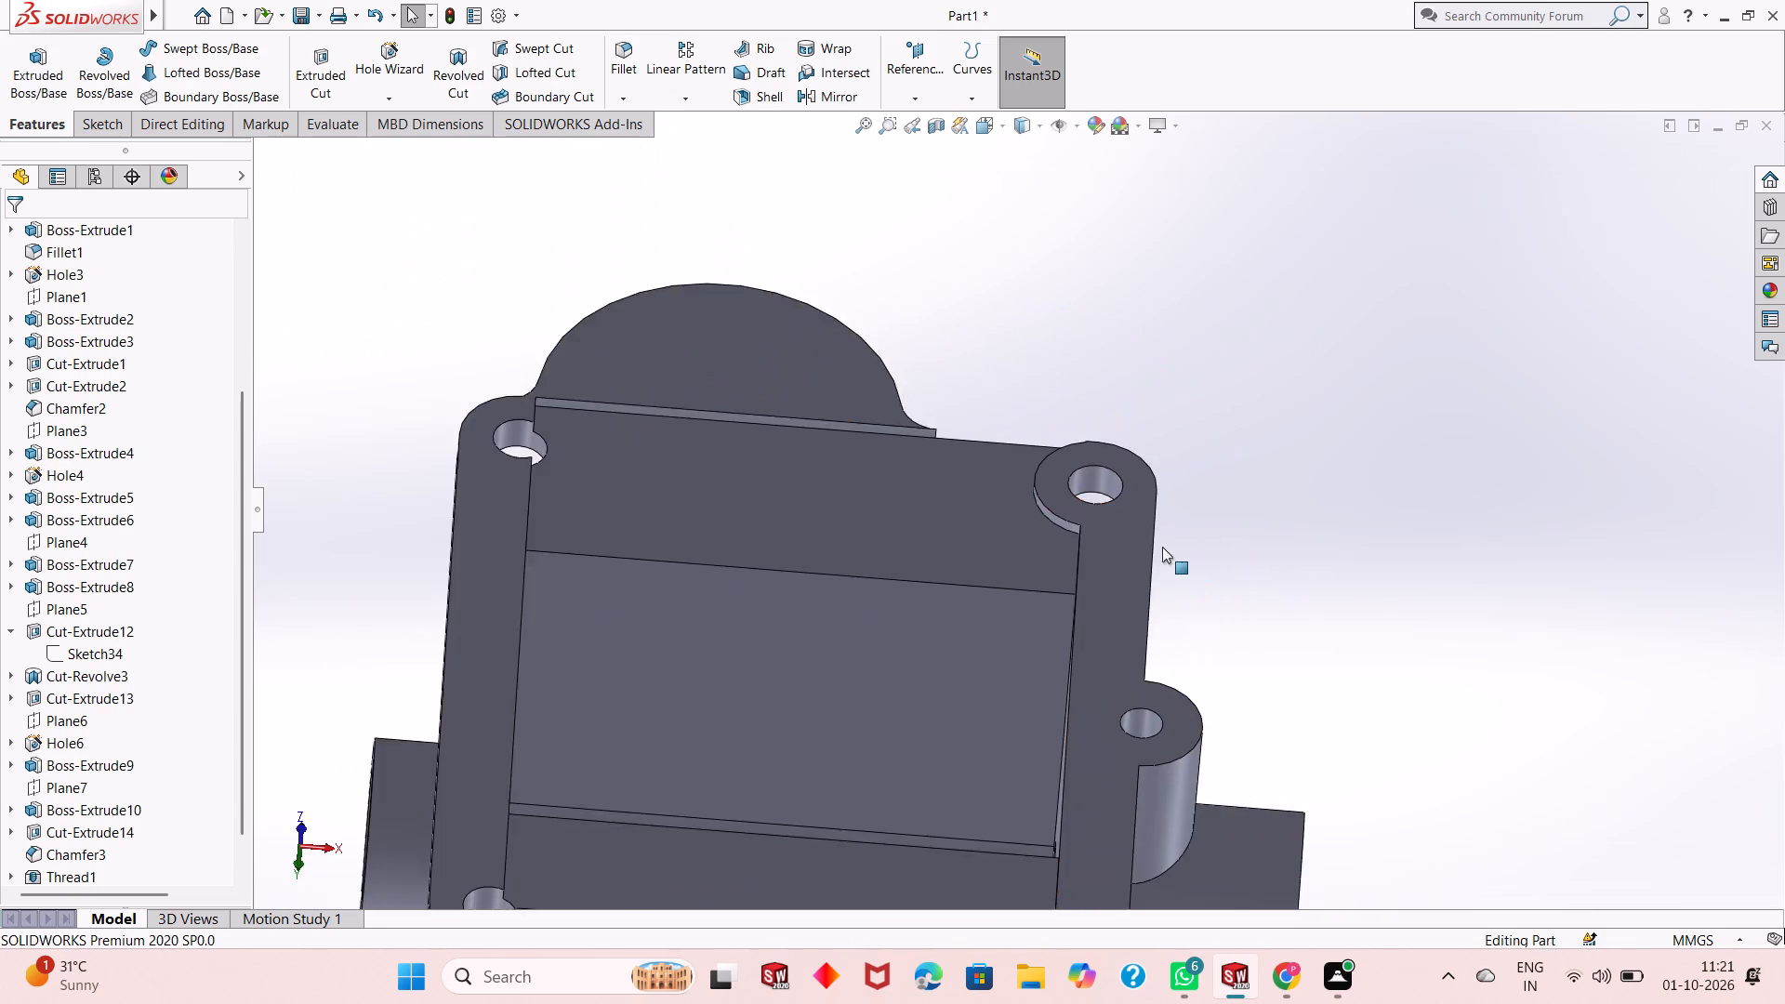
{"action": "scroll", "coordinate": [1162, 547], "scroll_direction": "up", "scroll_amount": 3}
{"action": "middle_click_drag", "start_coordinate": [1216, 725], "coordinate": [1384, 590]}
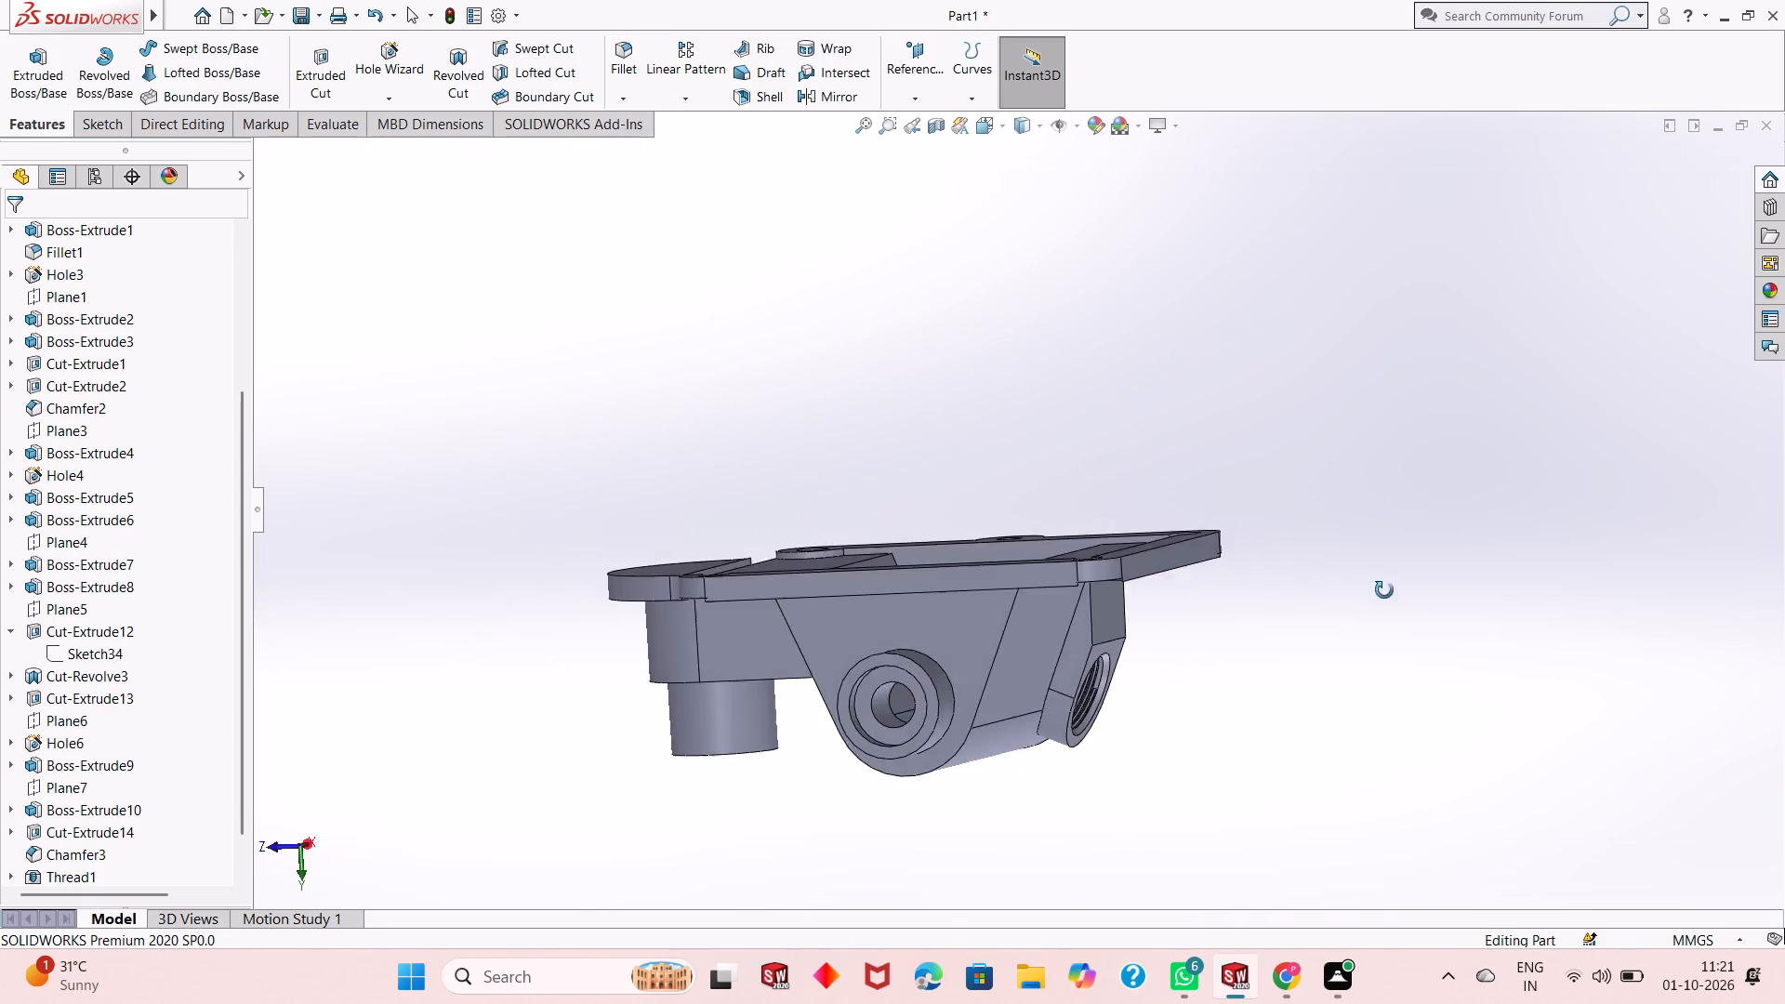
{"action": "middle_click_drag", "start_coordinate": [1384, 590], "coordinate": [1368, 786]}
{"action": "scroll", "coordinate": [960, 469], "scroll_direction": "down", "scroll_amount": 1}
{"action": "scroll", "coordinate": [1252, 575], "scroll_direction": "down", "scroll_amount": 2}
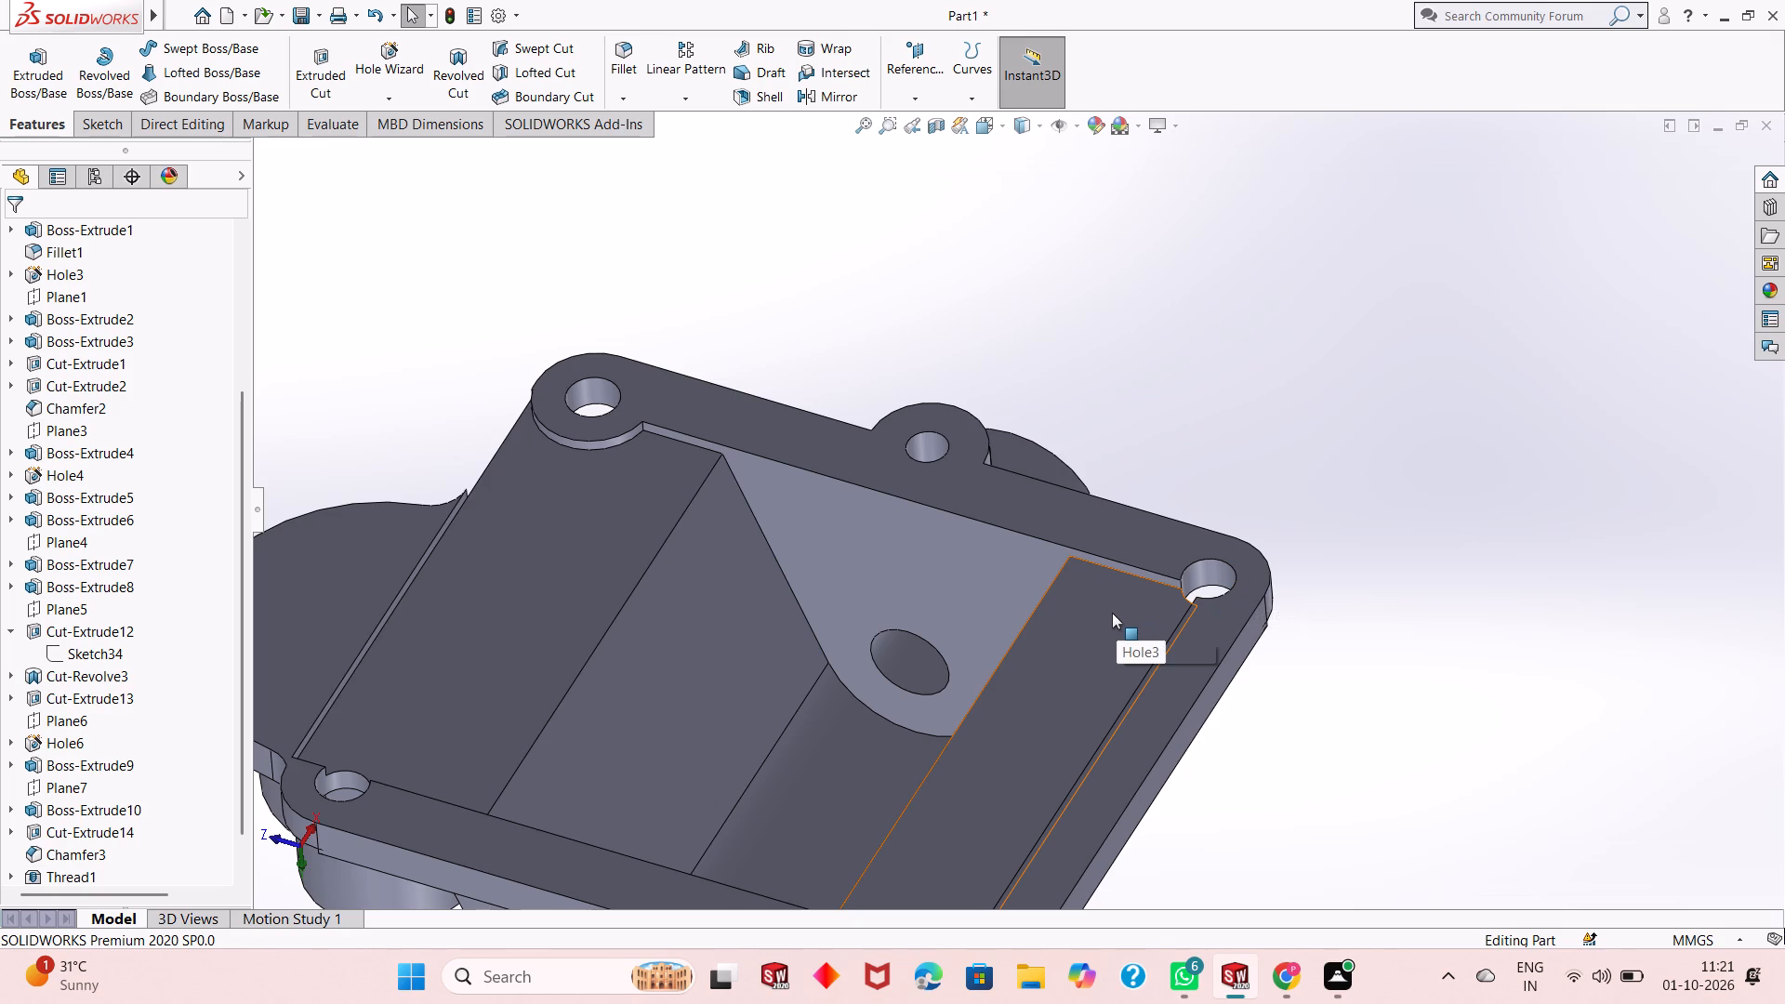
{"action": "scroll", "coordinate": [772, 600], "scroll_direction": "up", "scroll_amount": 1}
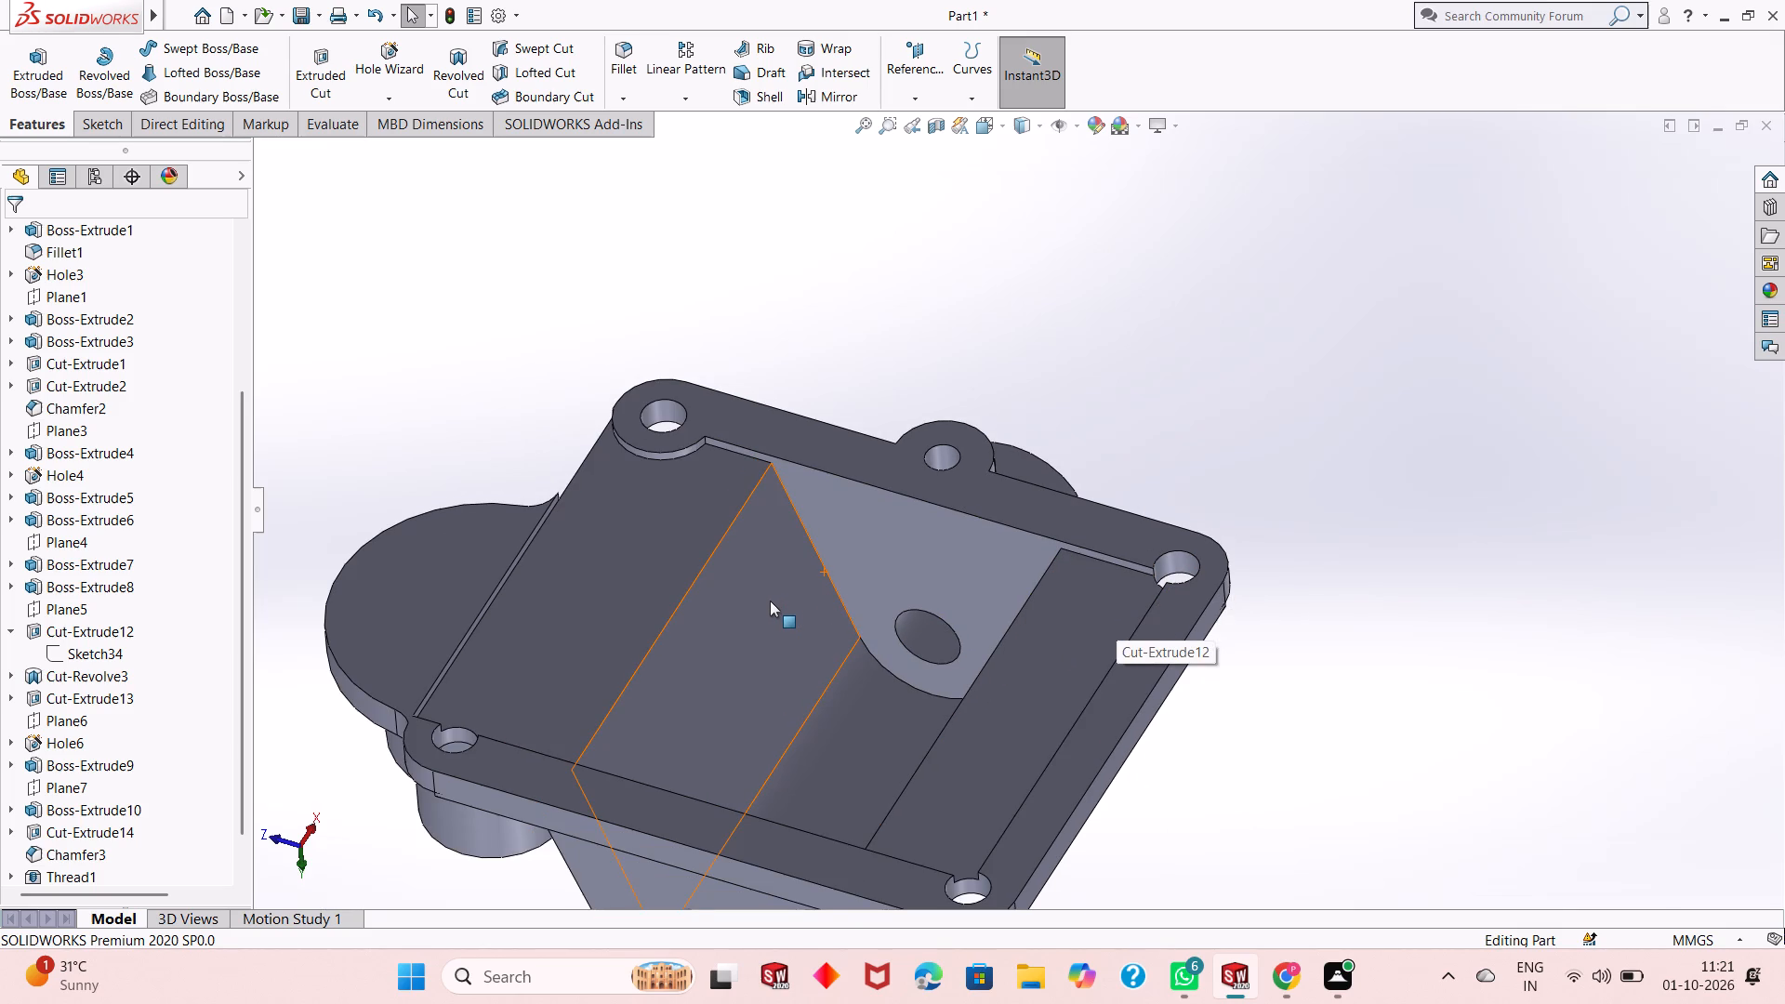
{"action": "middle_click_drag", "start_coordinate": [1121, 452], "coordinate": [1131, 407]}
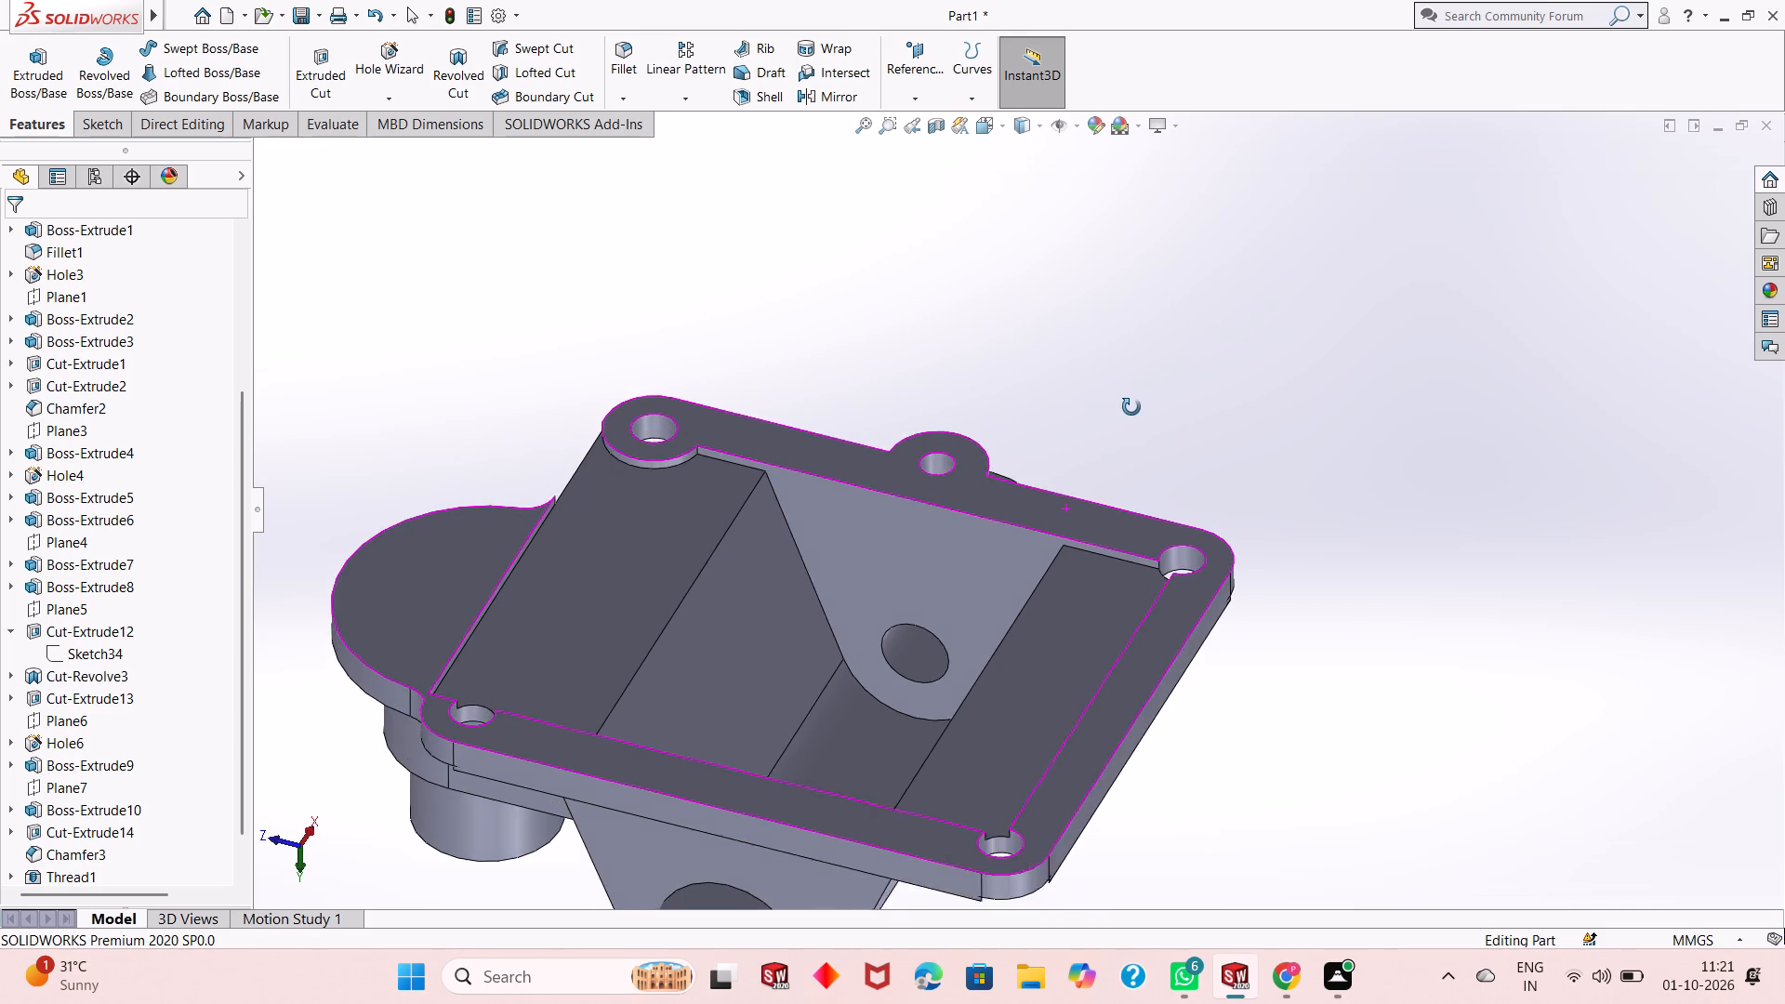
{"action": "middle_click_drag", "start_coordinate": [1131, 407], "coordinate": [1080, 413]}
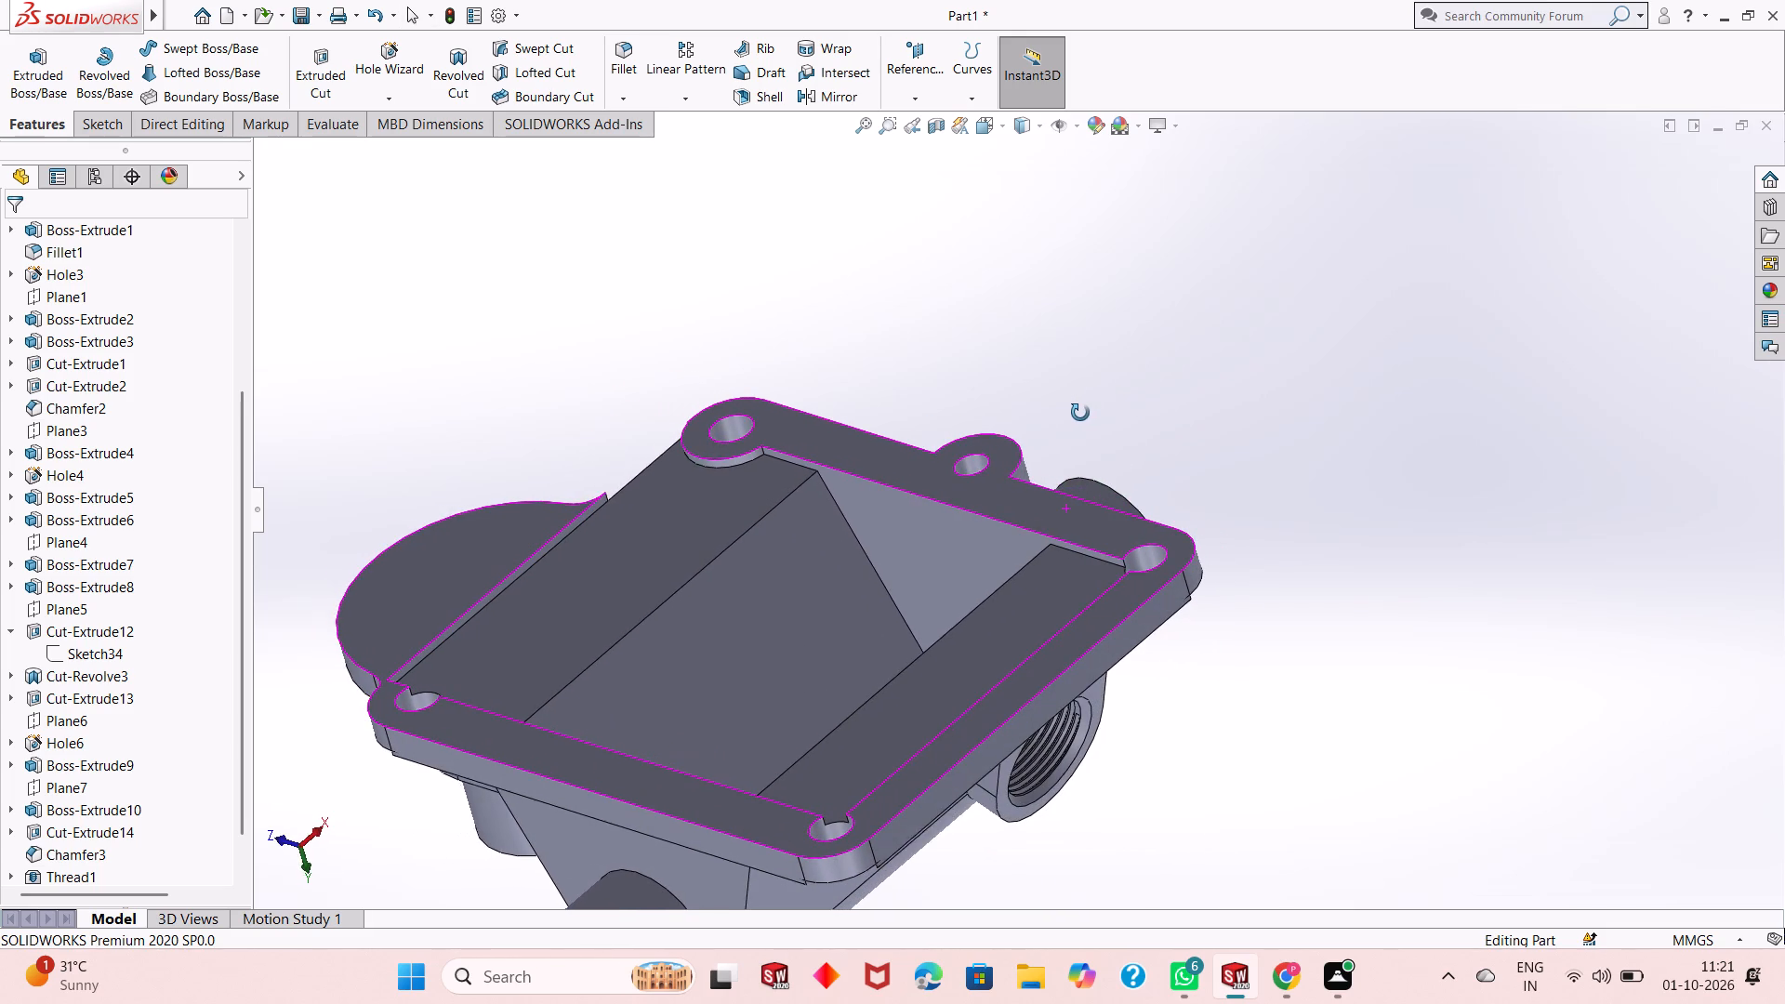
{"action": "middle_click_drag", "start_coordinate": [1080, 413], "coordinate": [1273, 535]}
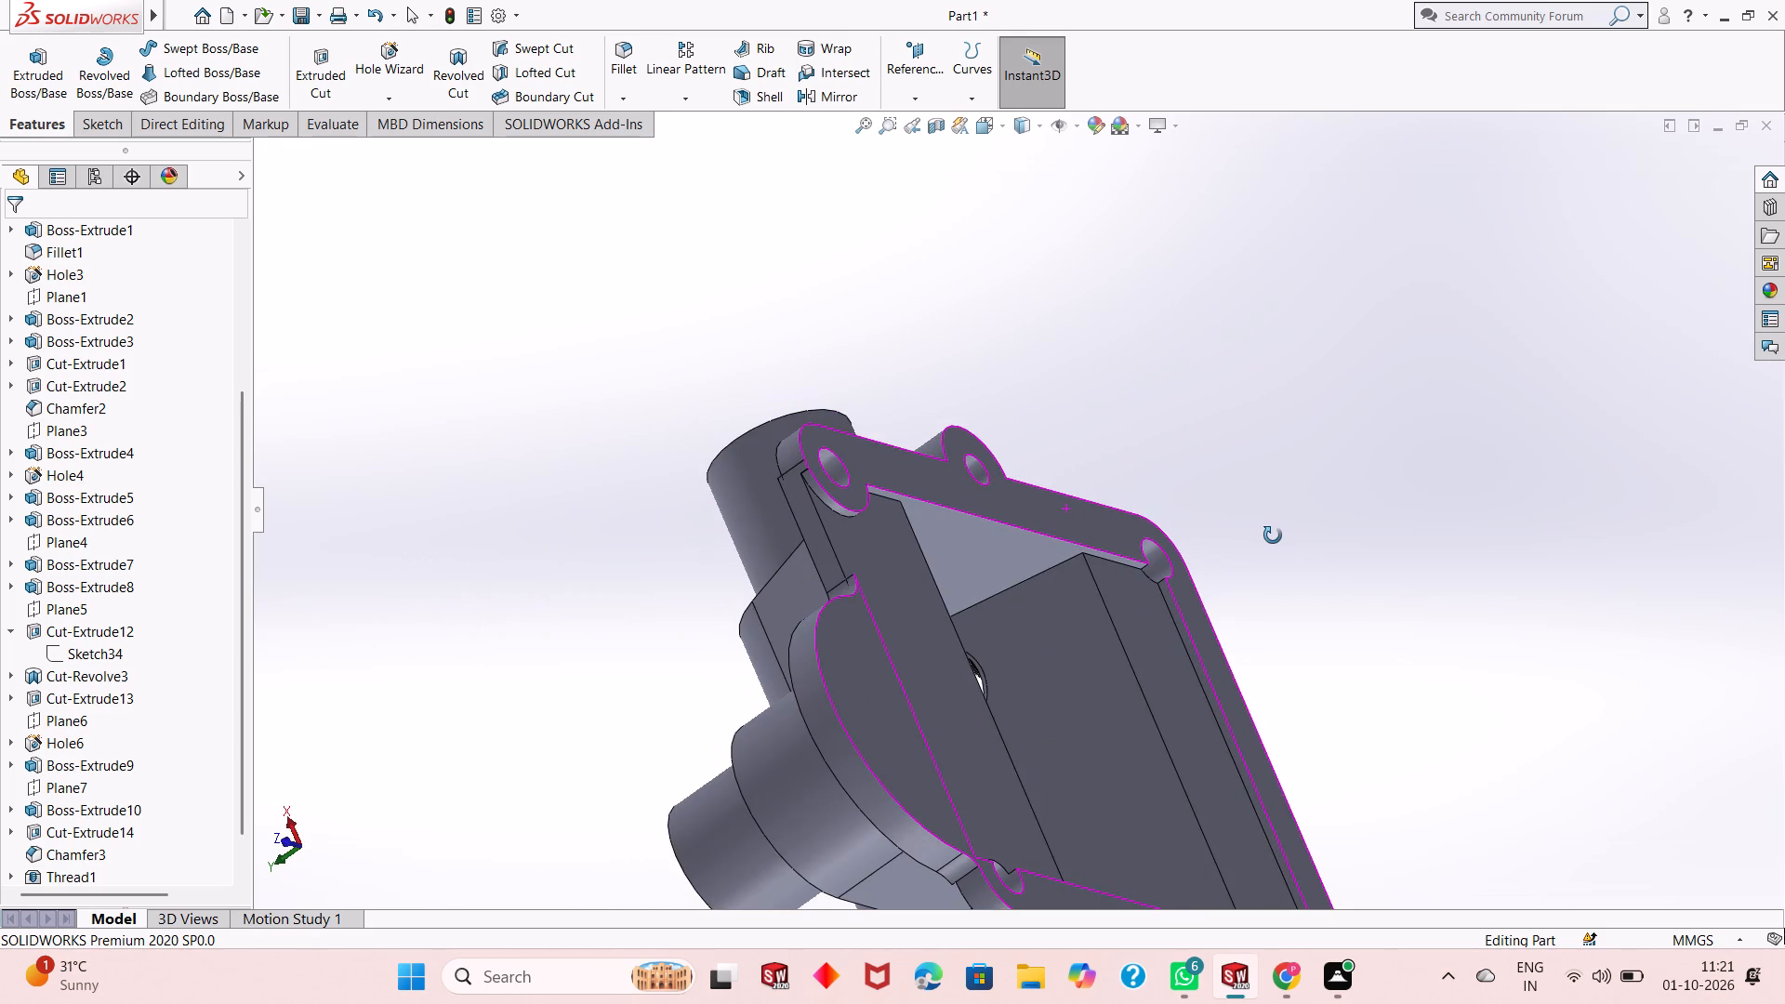
{"action": "middle_click_drag", "start_coordinate": [1273, 535], "coordinate": [1252, 468]}
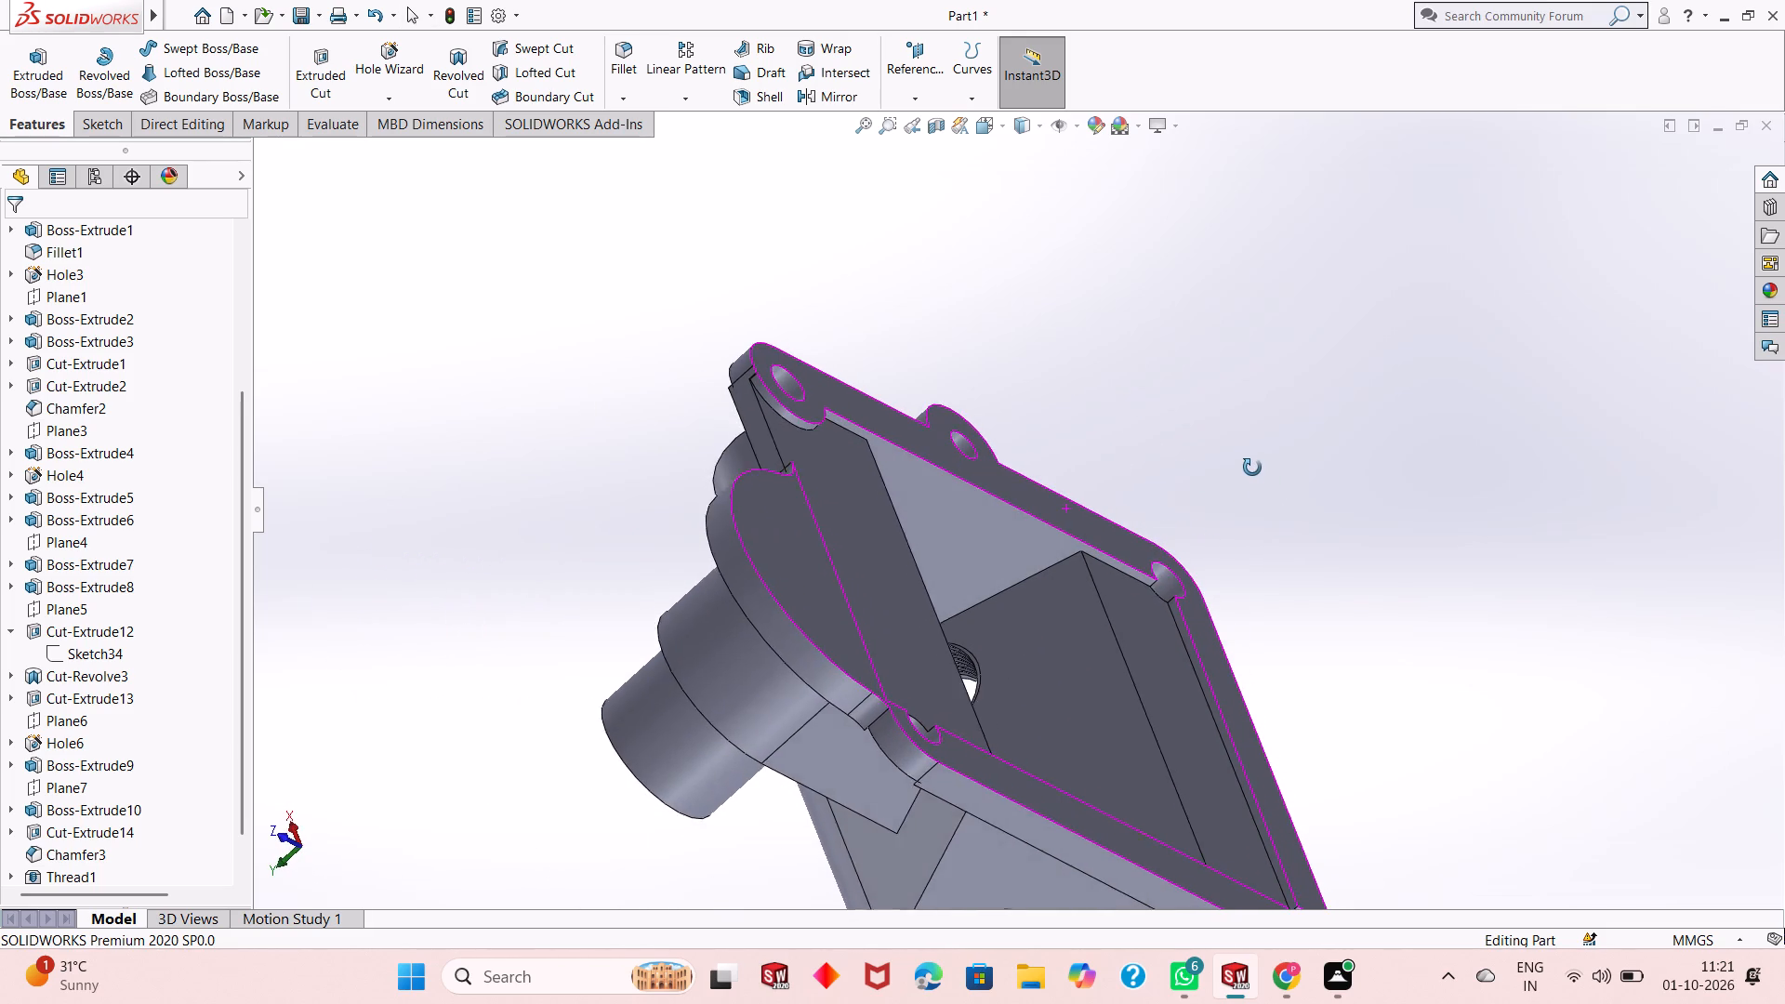
{"action": "middle_click_drag", "start_coordinate": [1252, 468], "coordinate": [1302, 579]}
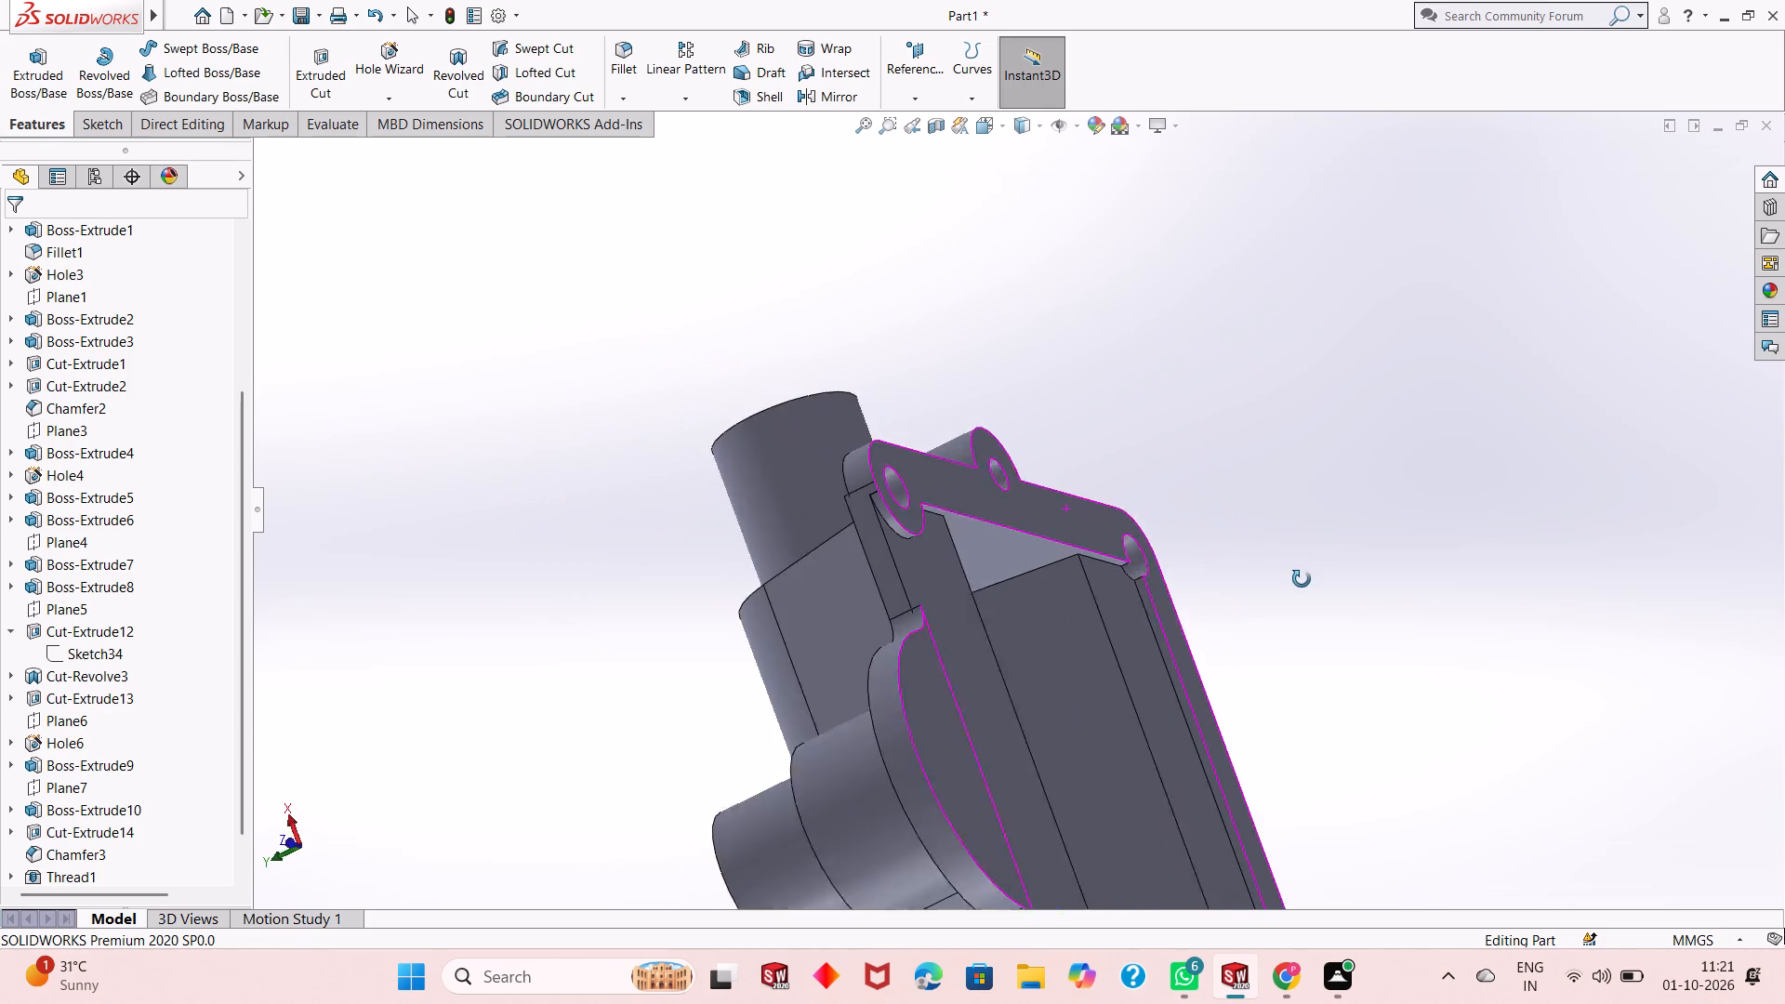
{"action": "middle_click_drag", "start_coordinate": [1302, 579], "coordinate": [1359, 564]}
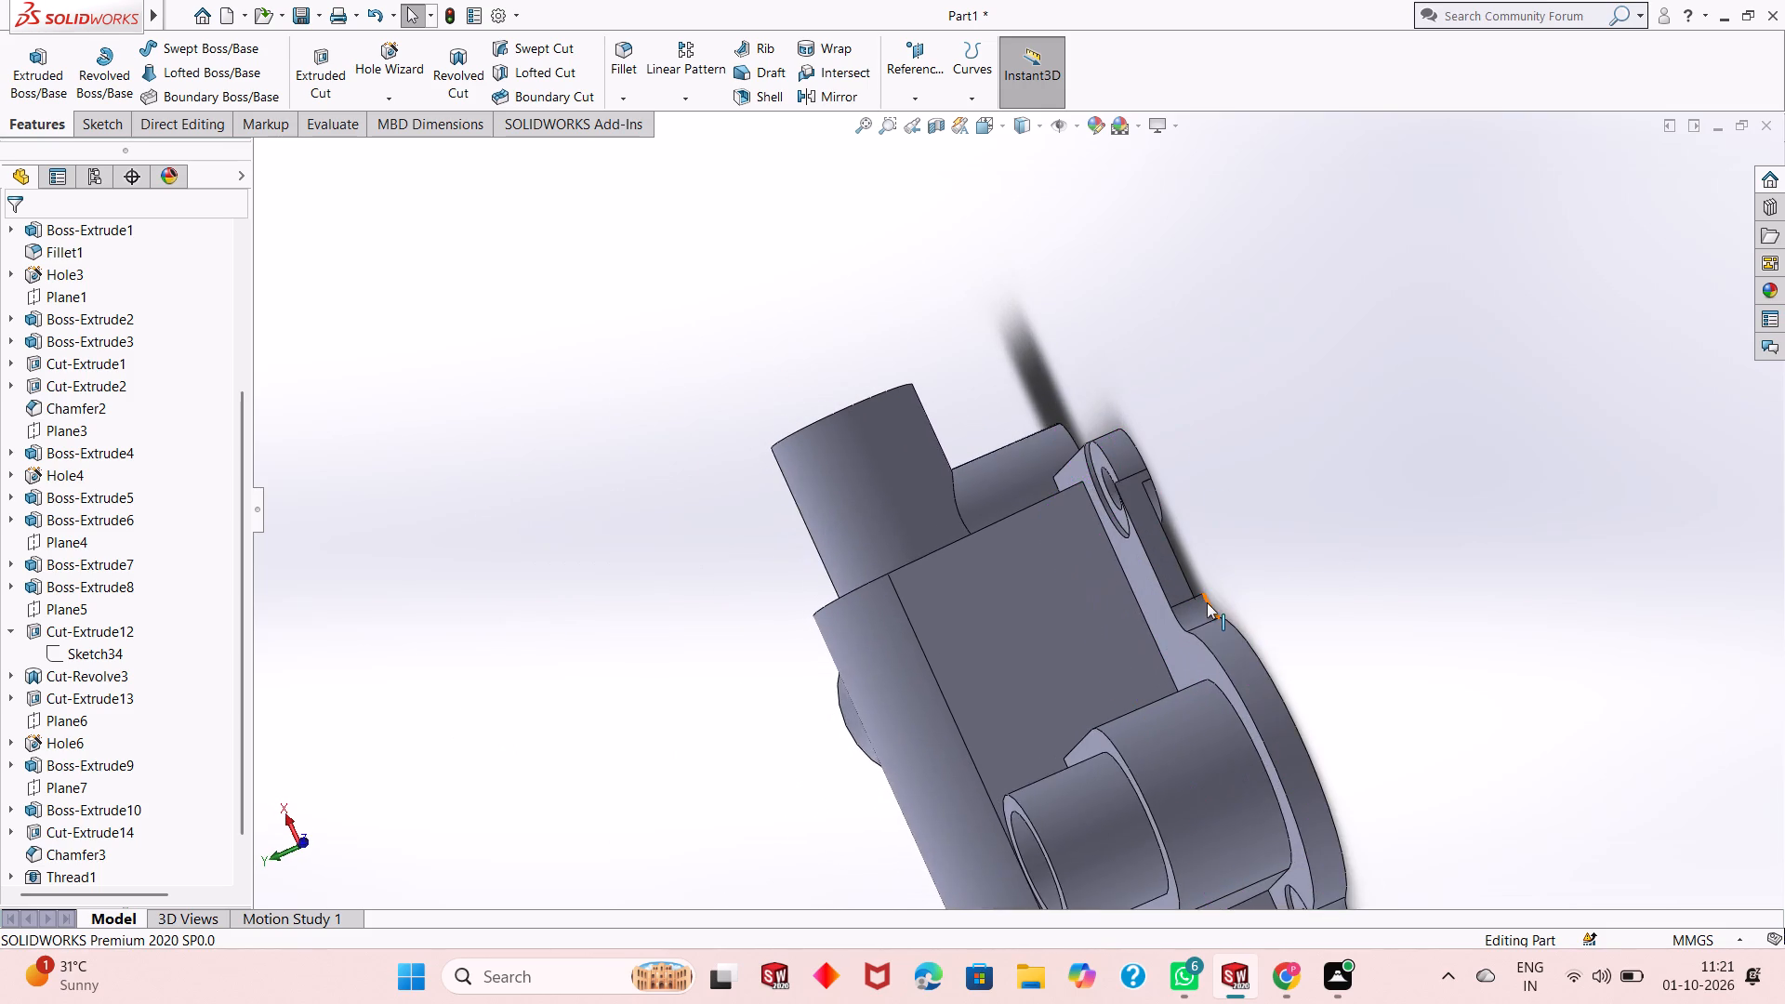
{"action": "scroll", "coordinate": [1206, 603], "scroll_direction": "down", "scroll_amount": 3}
{"action": "scroll", "coordinate": [1132, 654], "scroll_direction": "down", "scroll_amount": 3}
{"action": "scroll", "coordinate": [1200, 601], "scroll_direction": "up", "scroll_amount": 3}
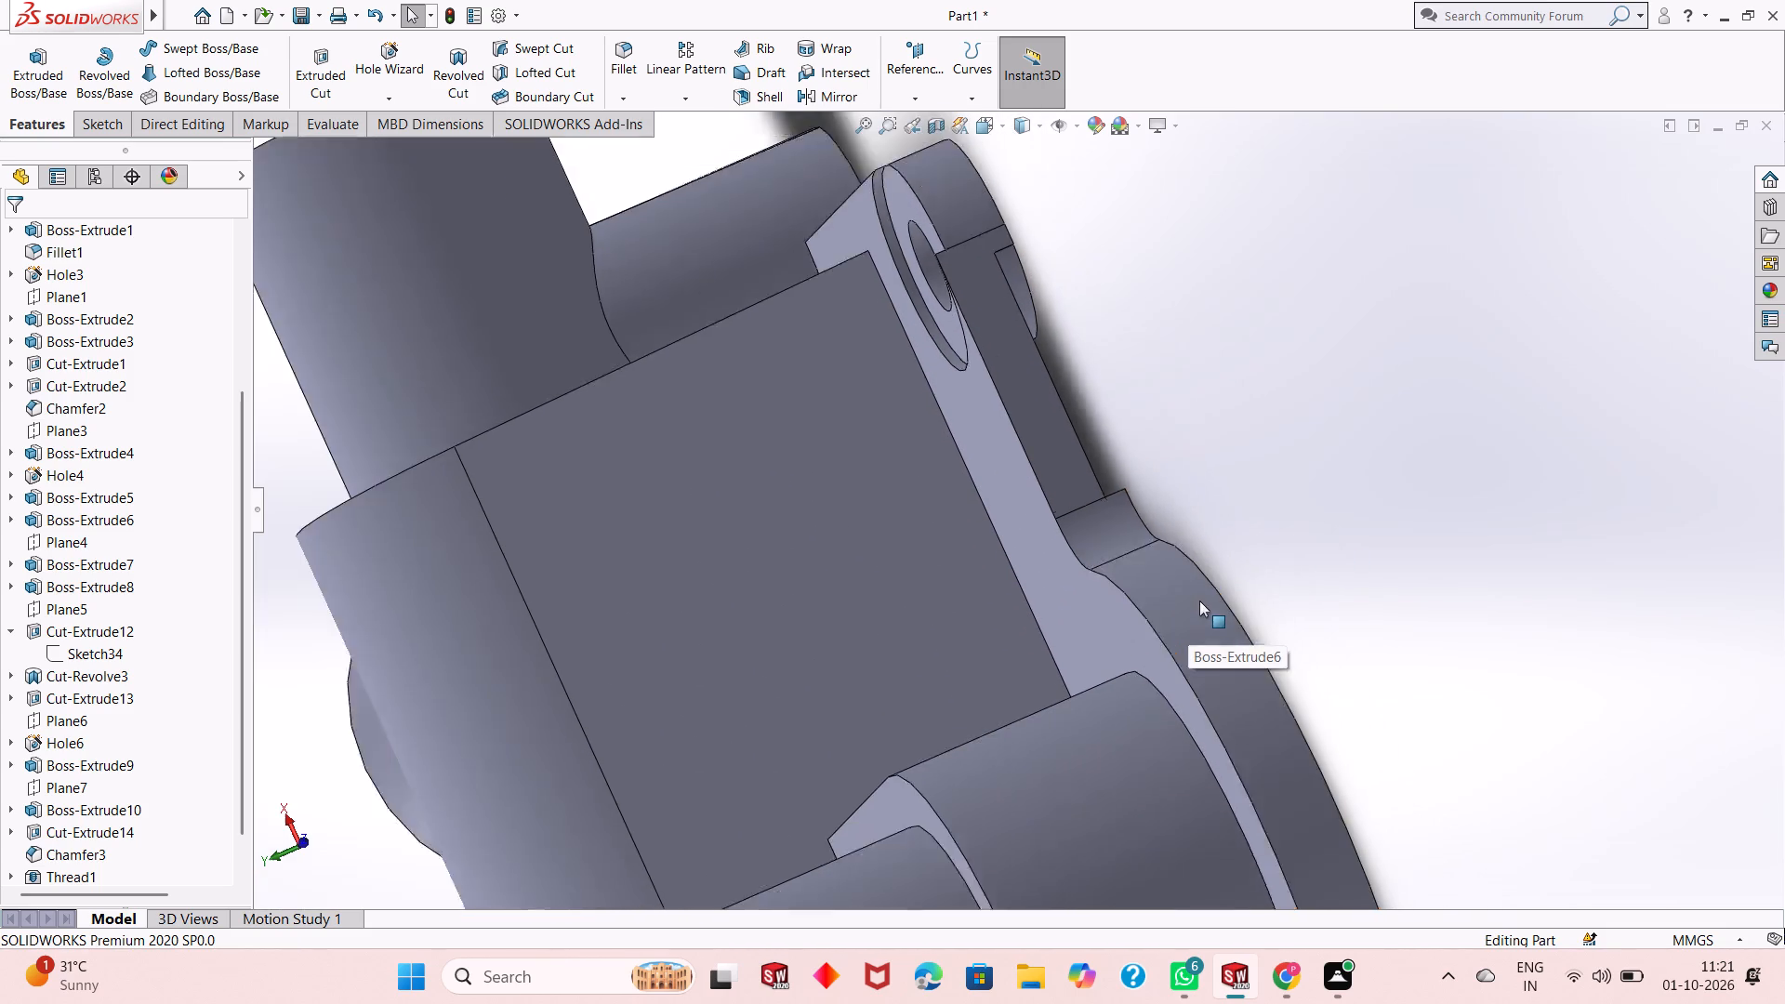
{"action": "scroll", "coordinate": [1199, 601], "scroll_direction": "up", "scroll_amount": 2}
{"action": "middle_click_drag", "start_coordinate": [1241, 620], "coordinate": [1255, 633]}
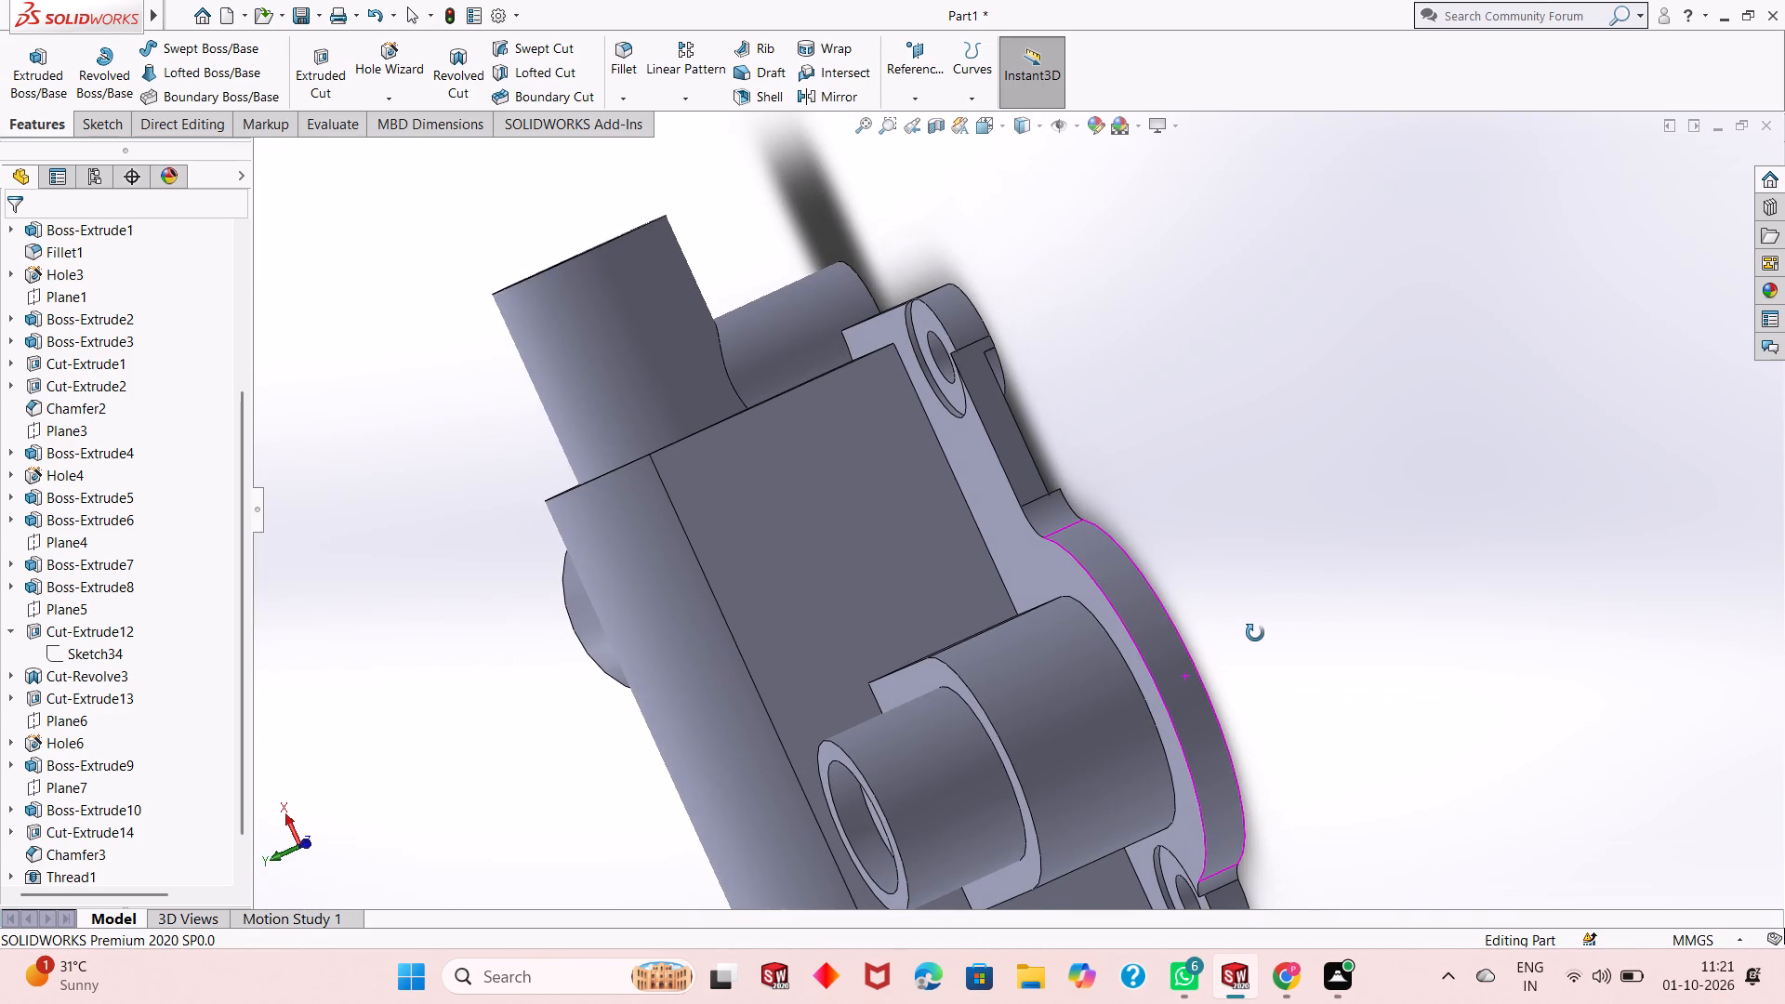
{"action": "middle_click_drag", "start_coordinate": [1255, 633], "coordinate": [1178, 648]}
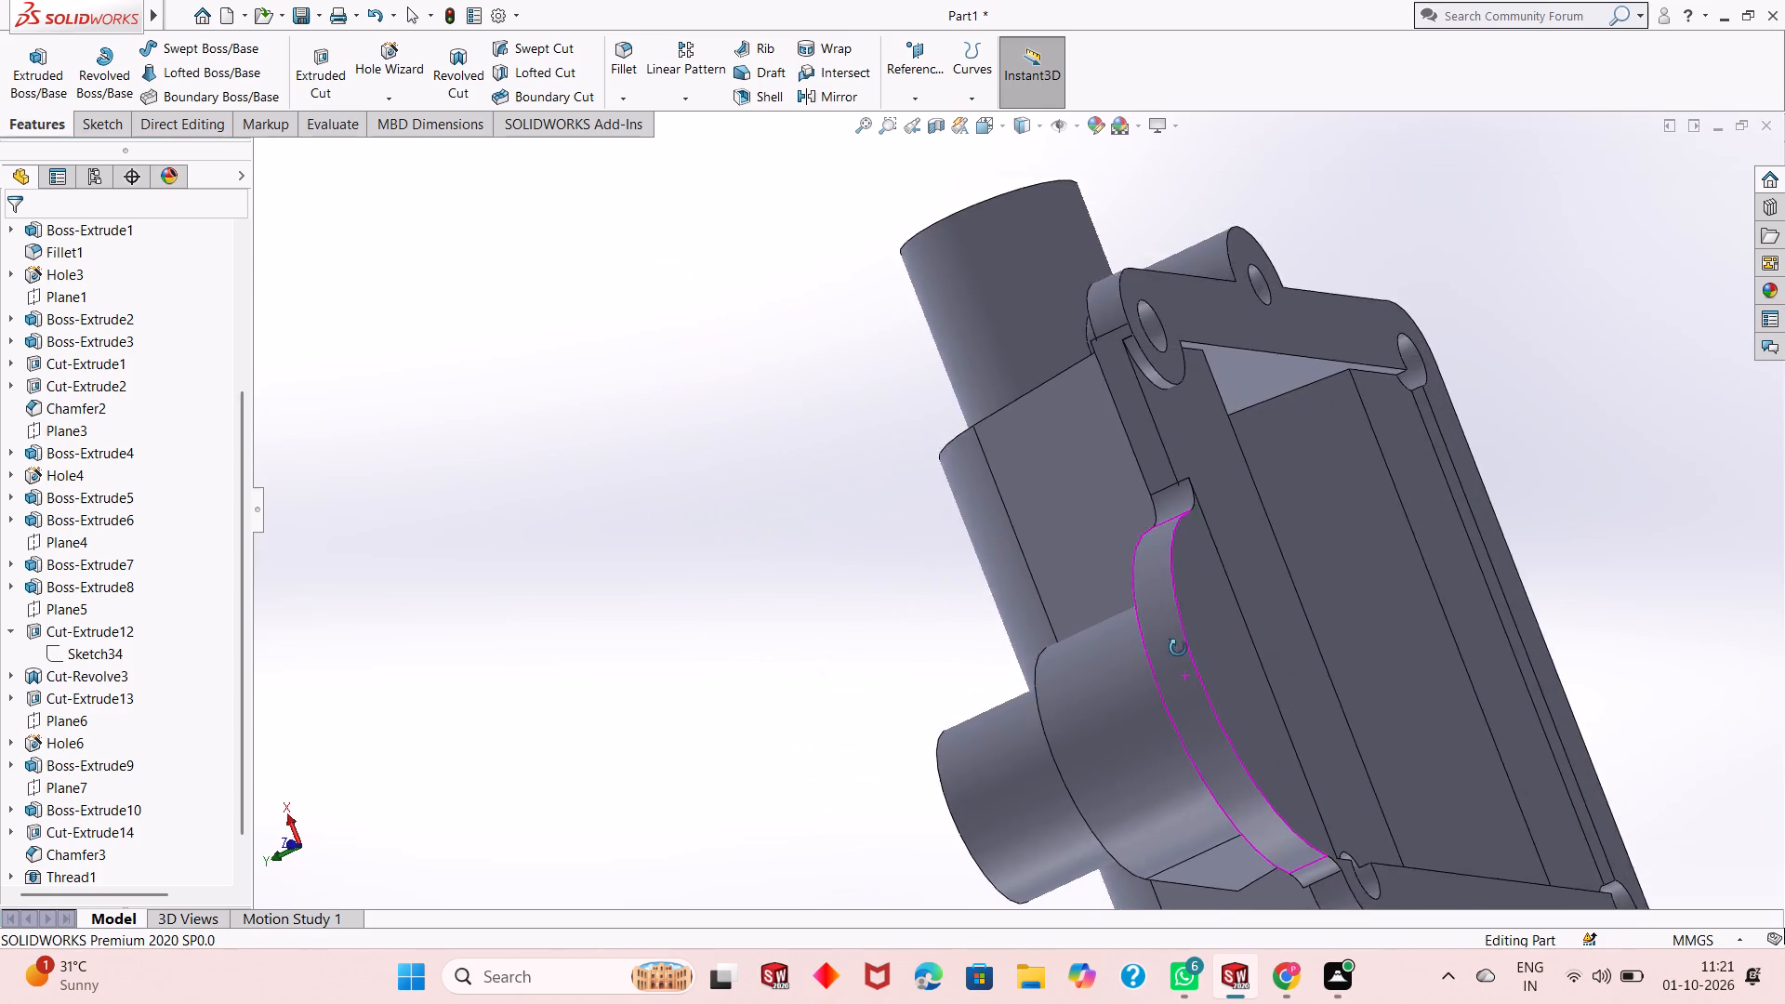
{"action": "middle_click_drag", "start_coordinate": [1178, 648], "coordinate": [1054, 661]}
{"action": "scroll", "coordinate": [1047, 654], "scroll_direction": "up", "scroll_amount": 1}
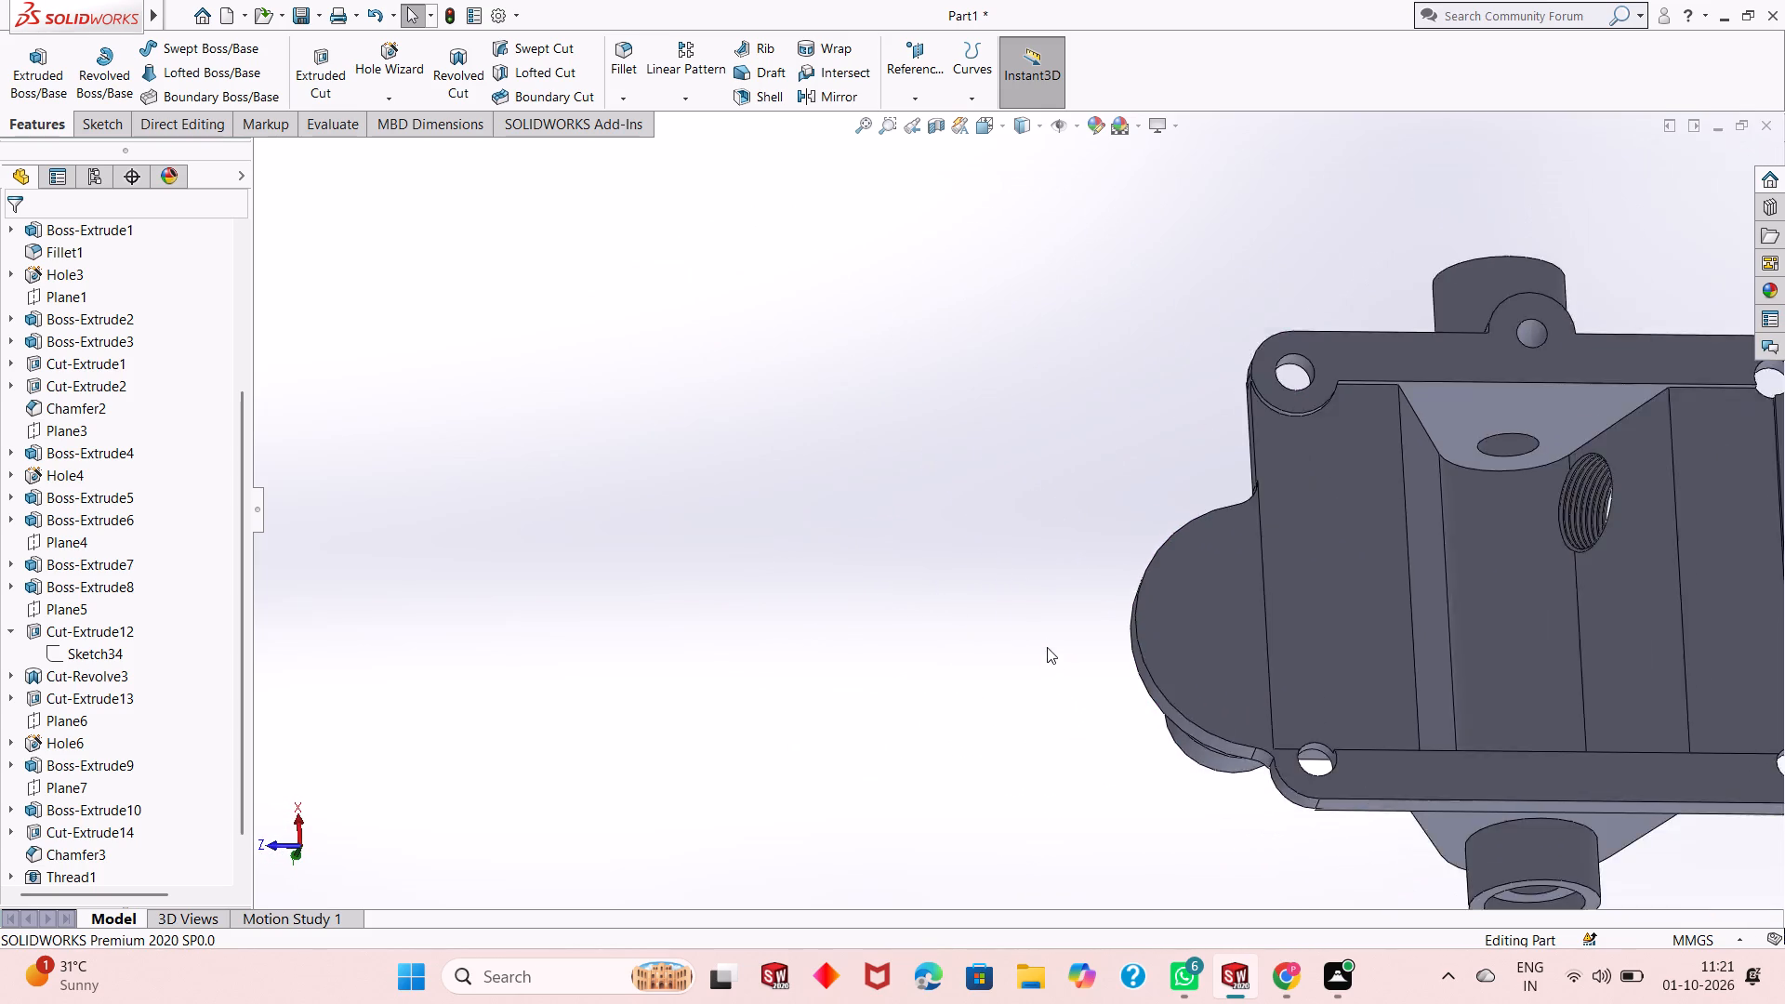
{"action": "scroll", "coordinate": [1047, 647], "scroll_direction": "up", "scroll_amount": 4}
{"action": "scroll", "coordinate": [1449, 511], "scroll_direction": "down", "scroll_amount": 3}
{"action": "middle_click_drag", "start_coordinate": [892, 484], "coordinate": [874, 434]}
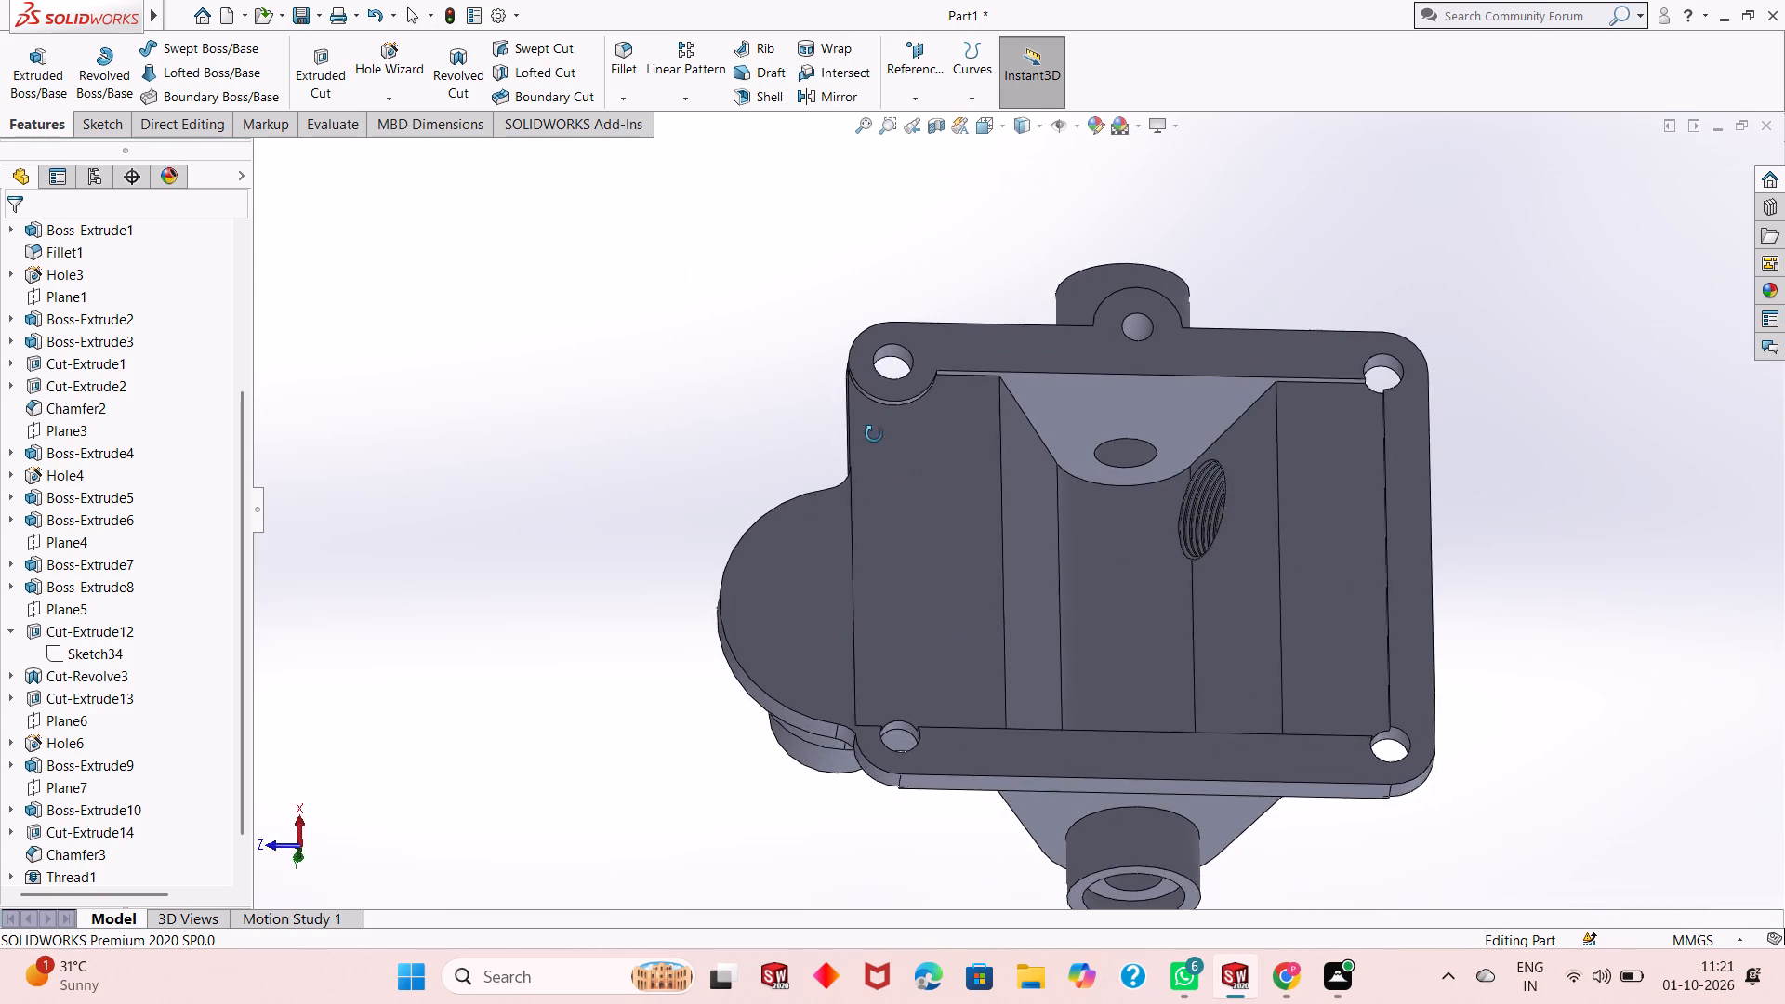
{"action": "middle_click_drag", "start_coordinate": [874, 434], "coordinate": [959, 304]}
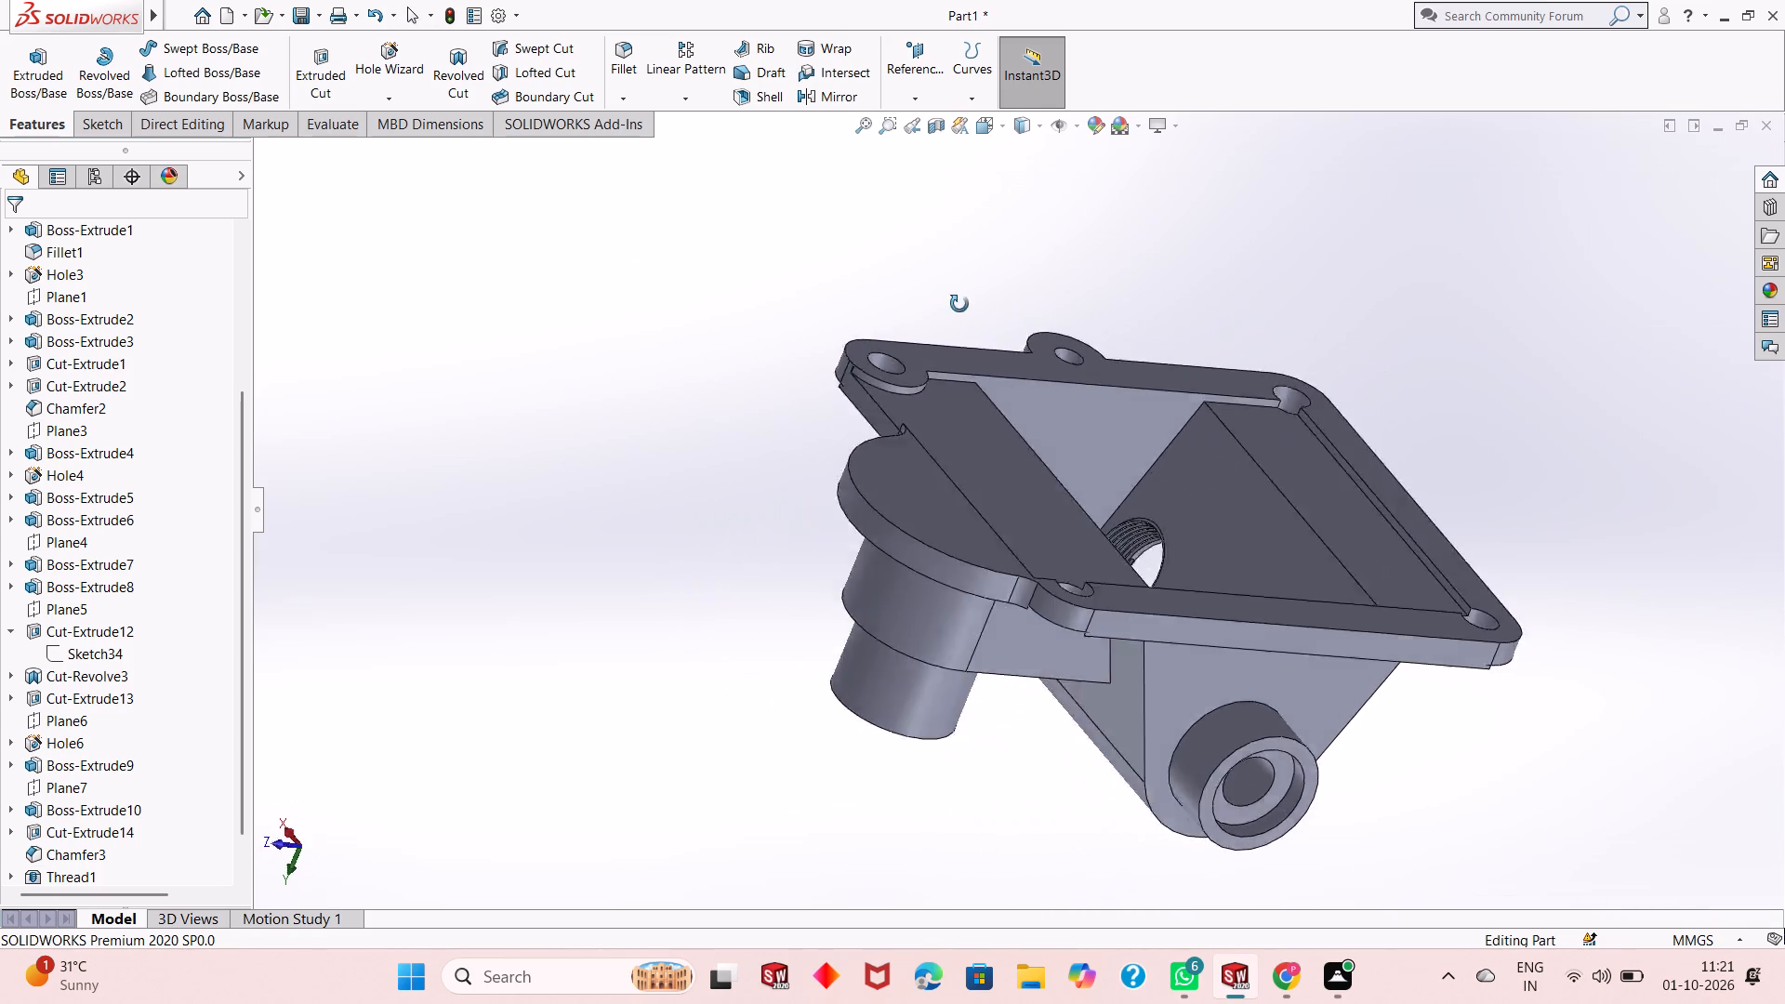
{"action": "middle_click_drag", "start_coordinate": [959, 304], "coordinate": [1048, 331]}
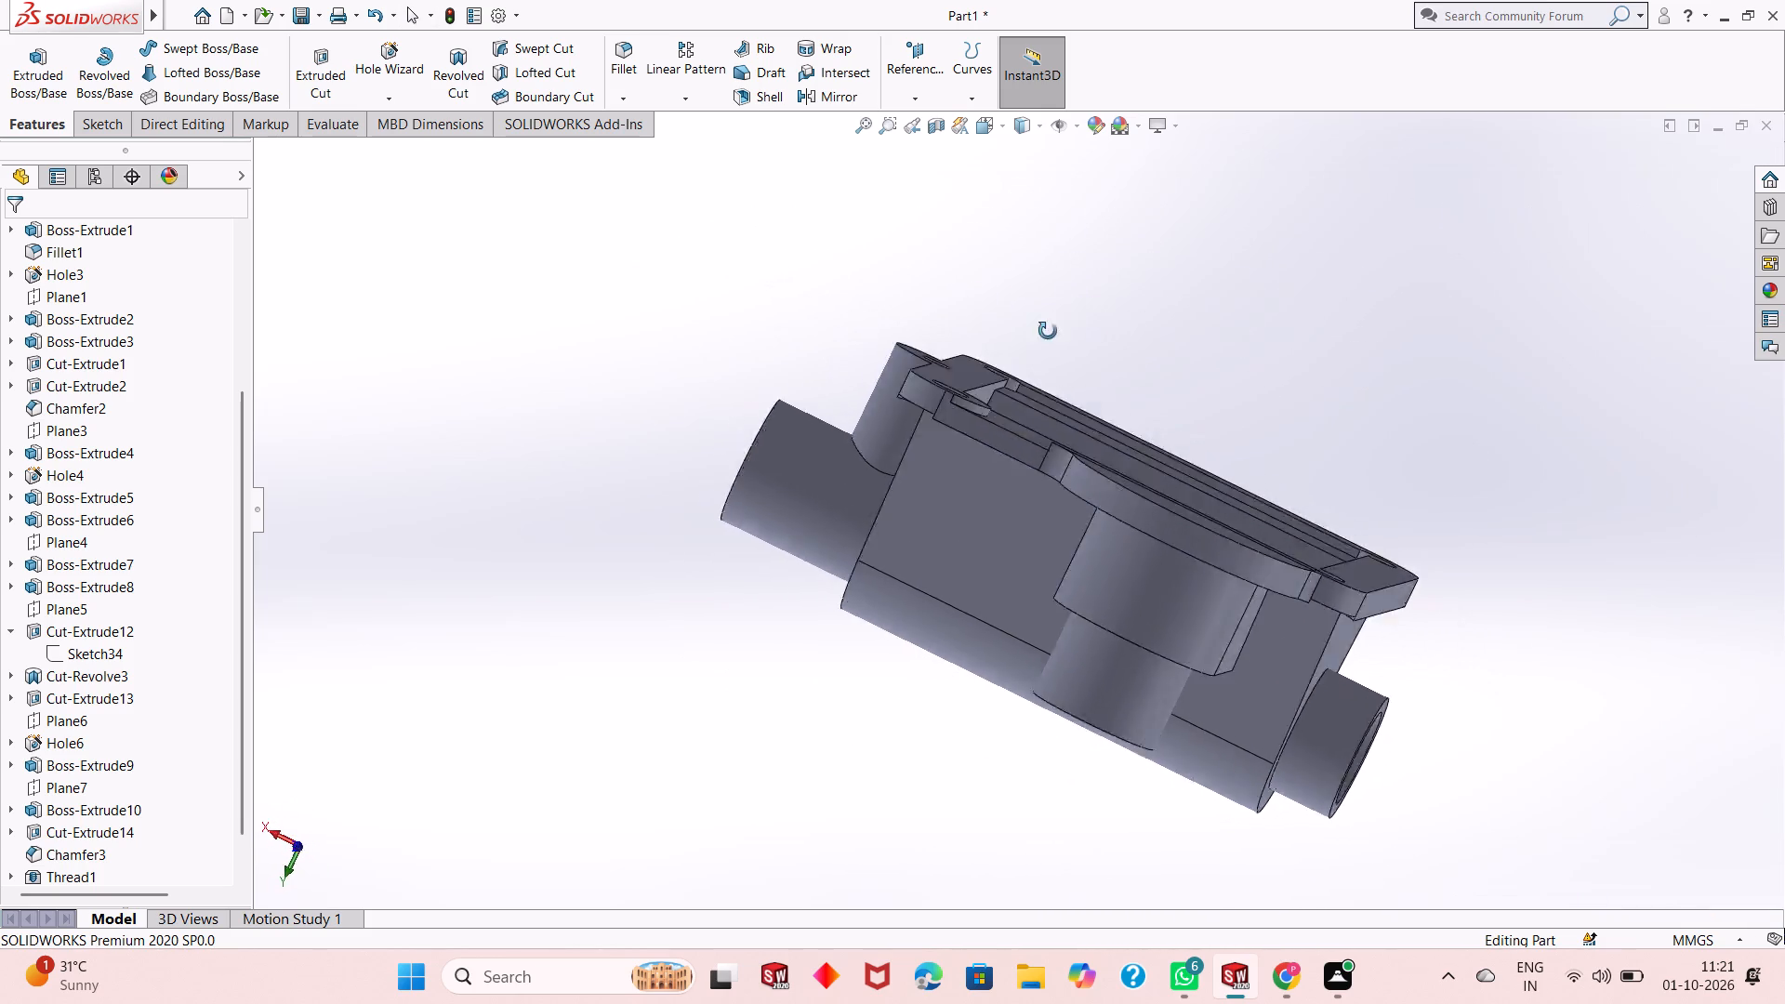
{"action": "middle_click_drag", "start_coordinate": [1048, 331], "coordinate": [856, 330]}
{"action": "middle_click", "coordinate": [813, 330]}
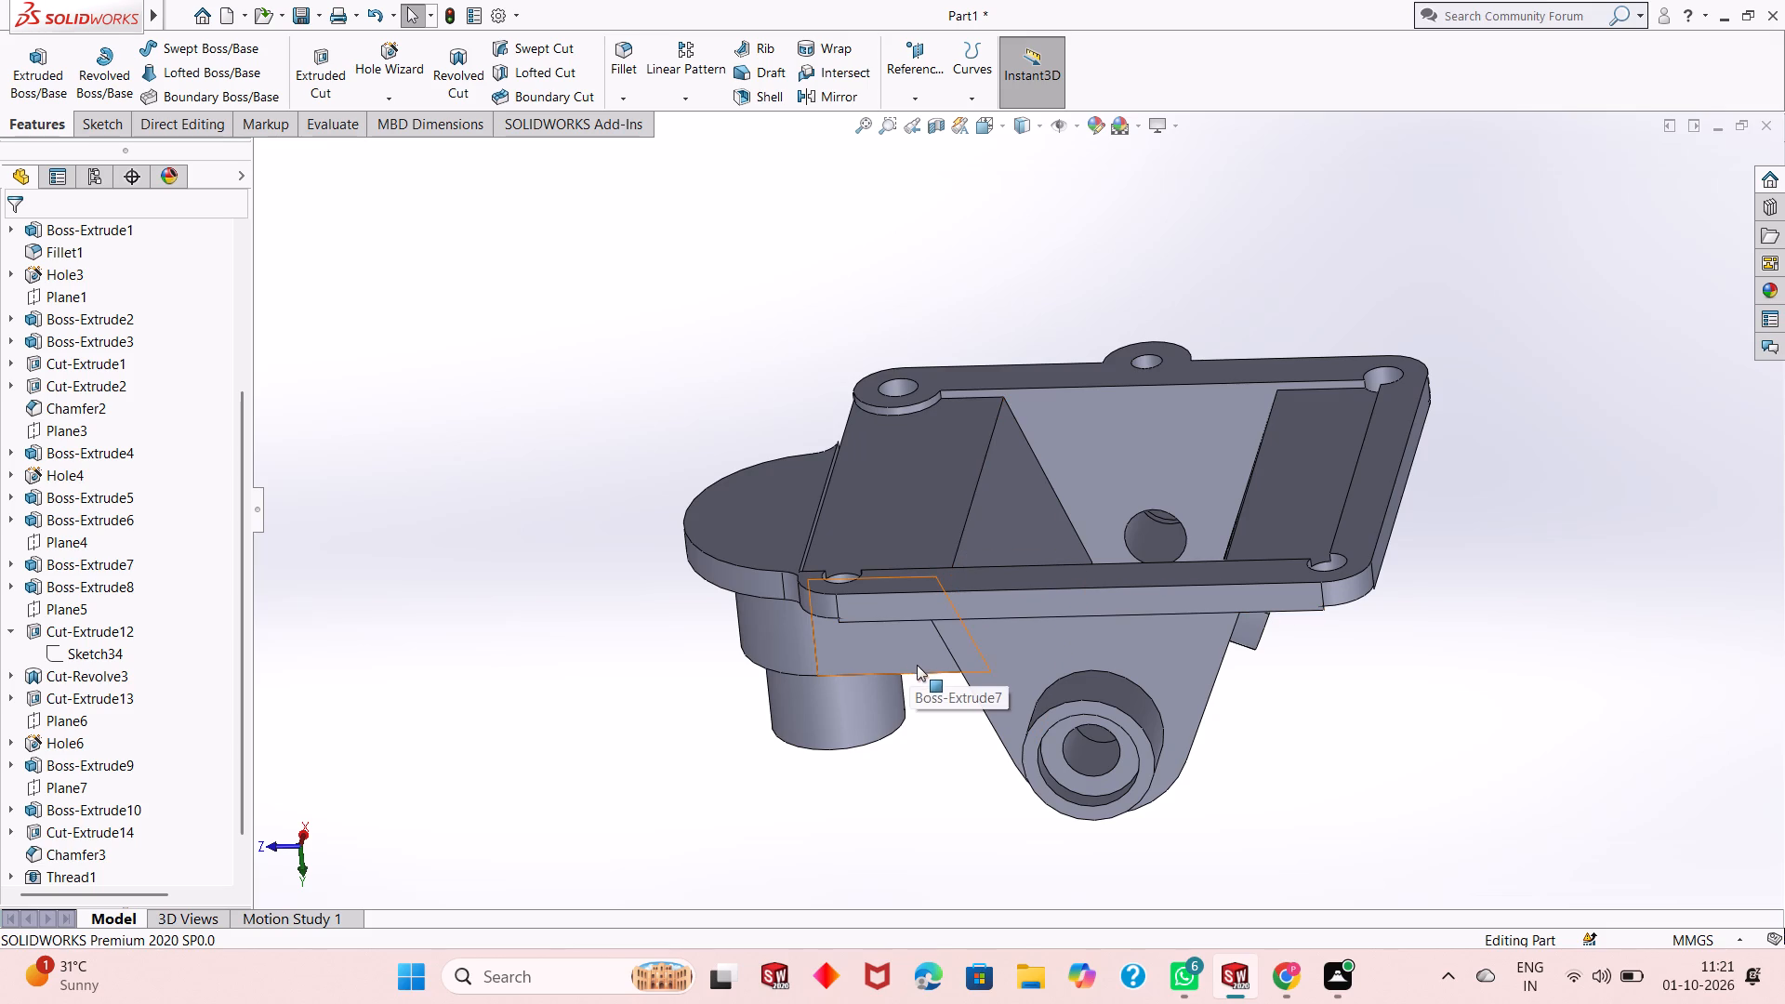
{"action": "middle_click_drag", "start_coordinate": [917, 667], "coordinate": [919, 733]}
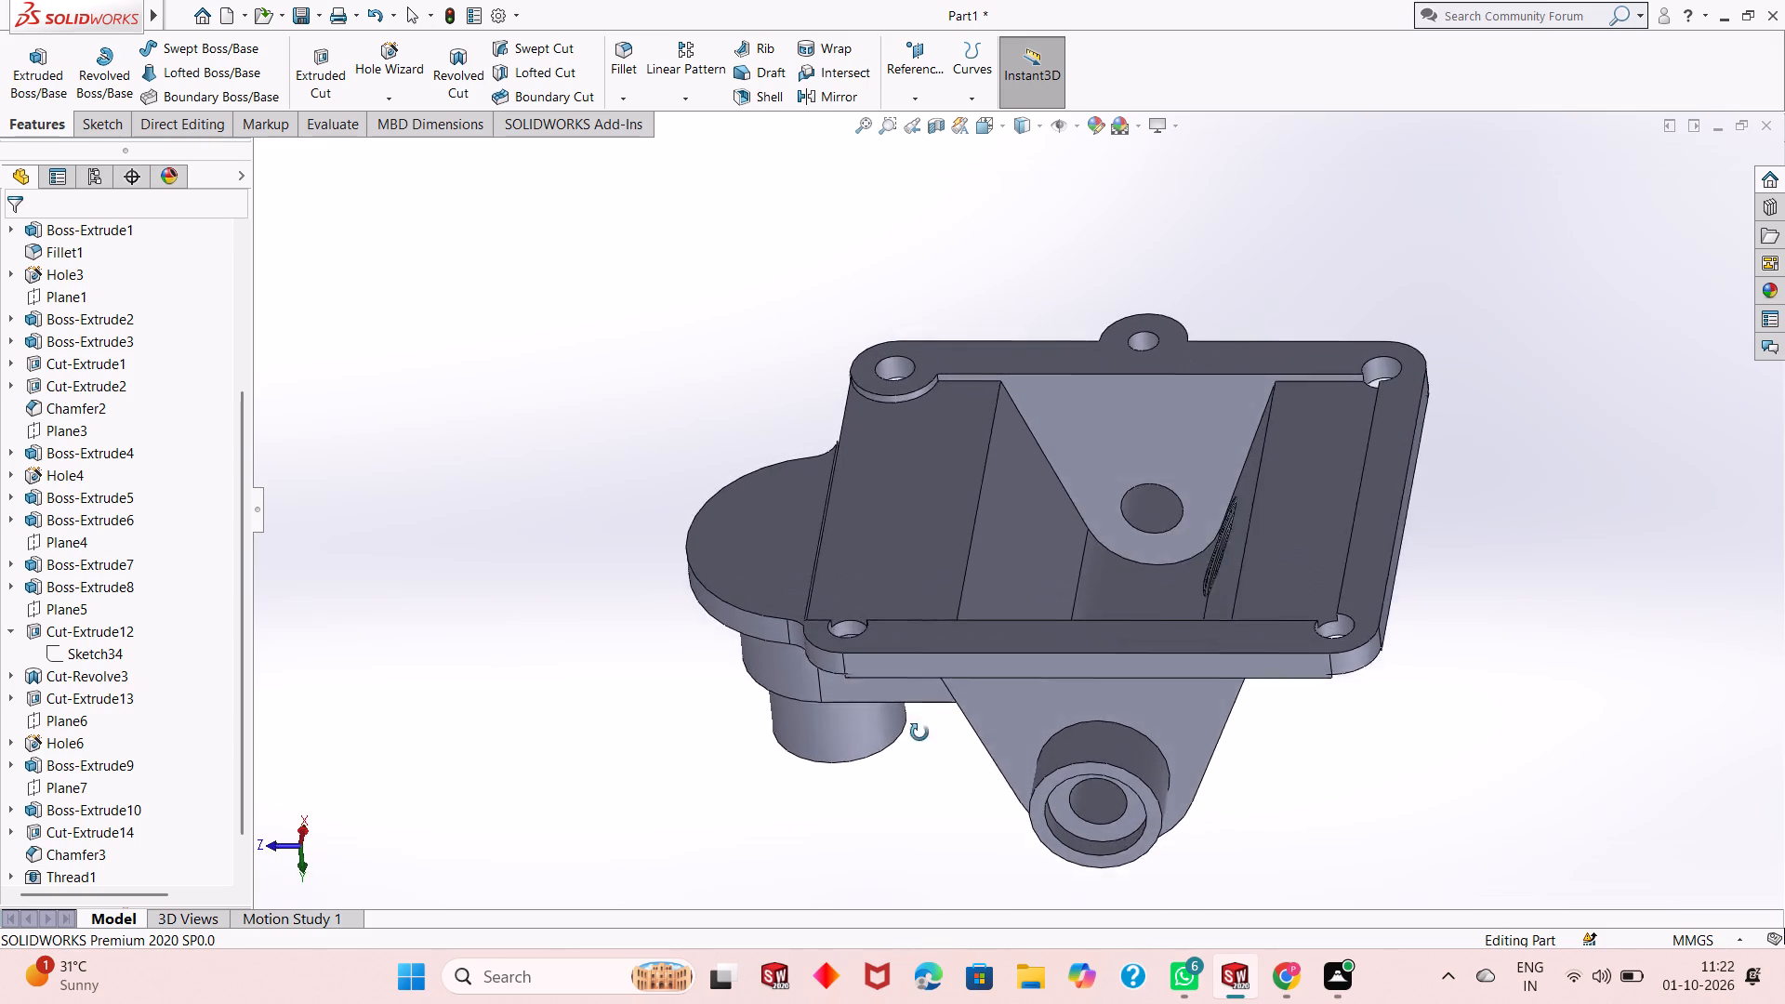
{"action": "middle_click_drag", "start_coordinate": [919, 733], "coordinate": [931, 805]}
{"action": "scroll", "coordinate": [1013, 475], "scroll_direction": "down", "scroll_amount": 3}
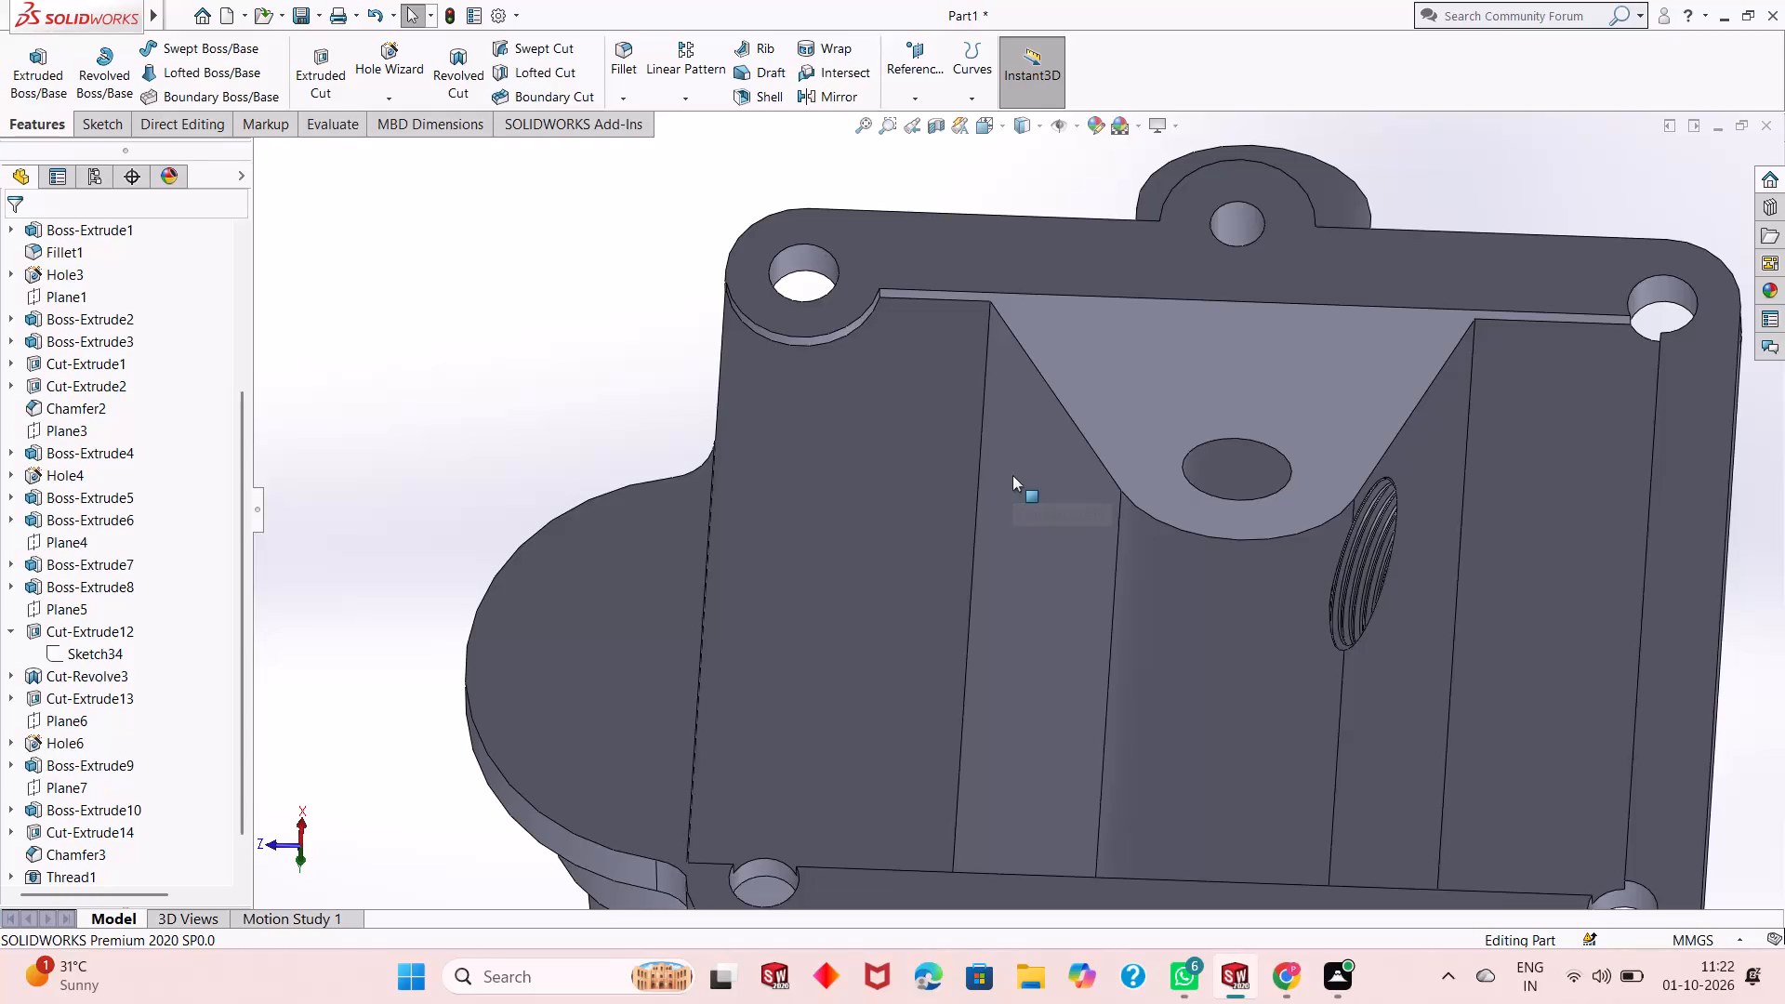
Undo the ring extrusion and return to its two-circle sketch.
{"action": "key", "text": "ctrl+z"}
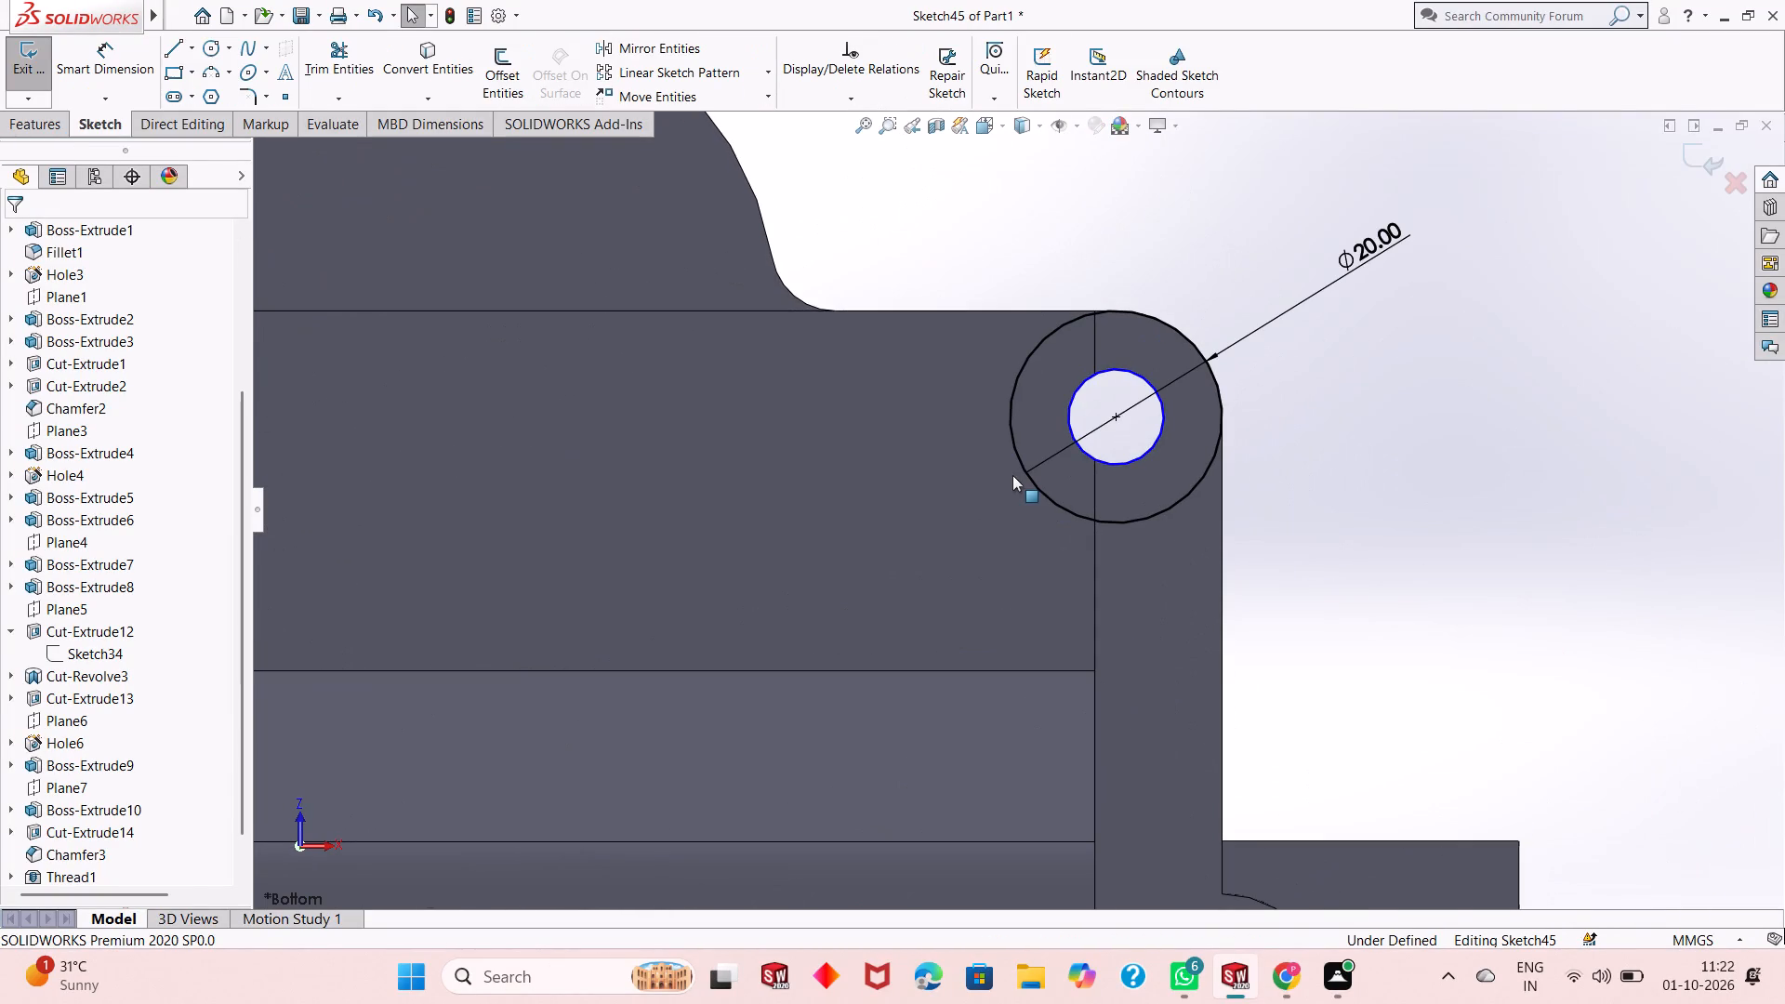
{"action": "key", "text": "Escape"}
Dimension the inner circle's diameter as 9 mm at the corner hole beside the rounded lobe.
{"action": "left_click", "coordinate": [136, 67]}
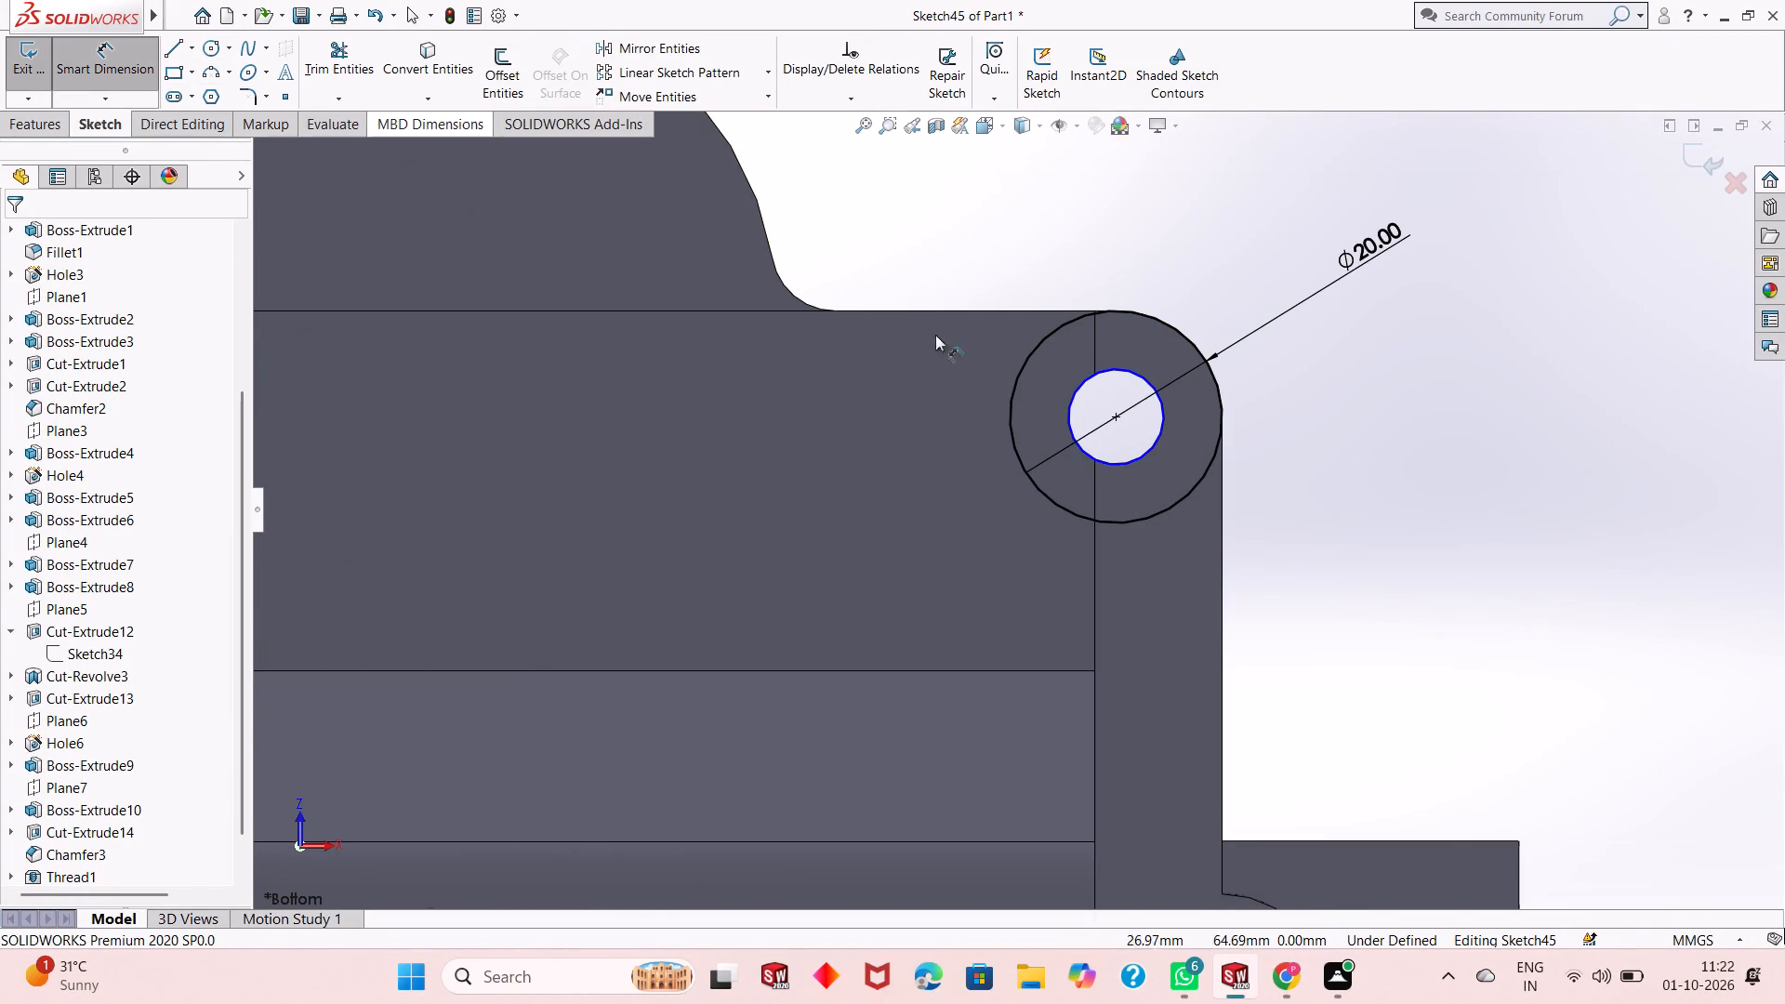
{"action": "left_click", "coordinate": [1124, 460]}
{"action": "left_click", "coordinate": [1425, 562]}
{"action": "key", "text": "Return"}
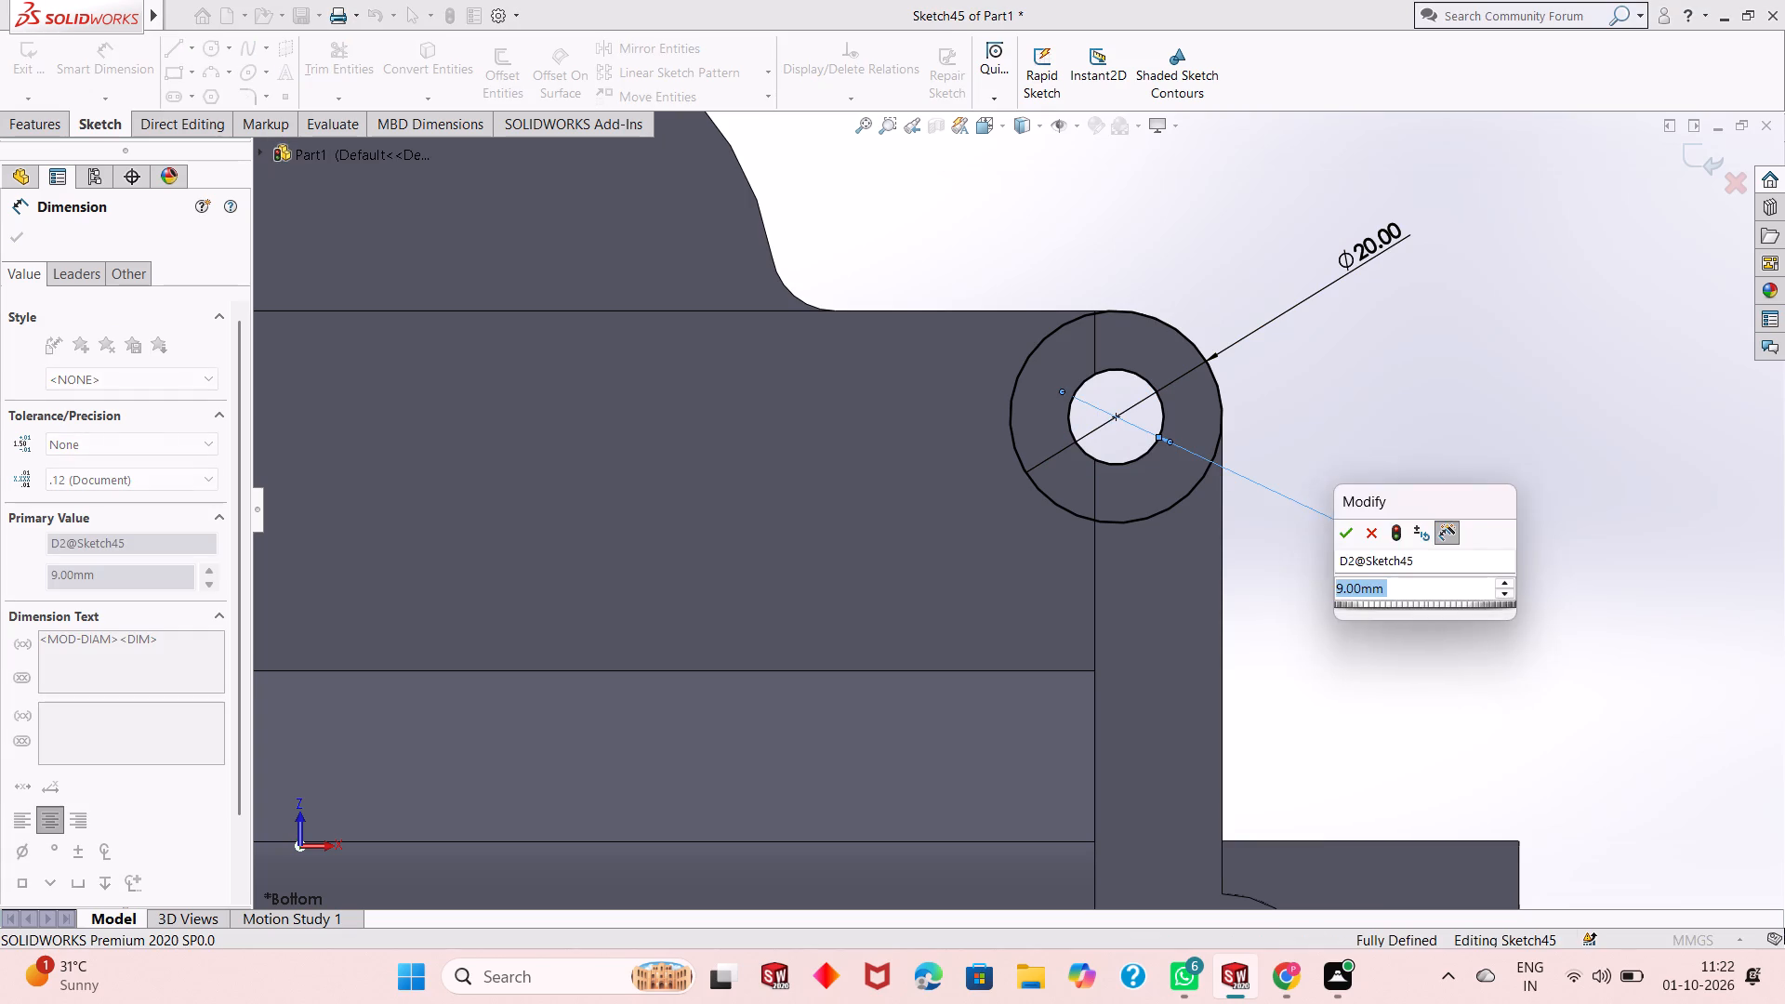
{"action": "scroll", "coordinate": [1127, 370], "scroll_direction": "down", "scroll_amount": 2}
{"action": "scroll", "coordinate": [1127, 370], "scroll_direction": "up", "scroll_amount": 5}
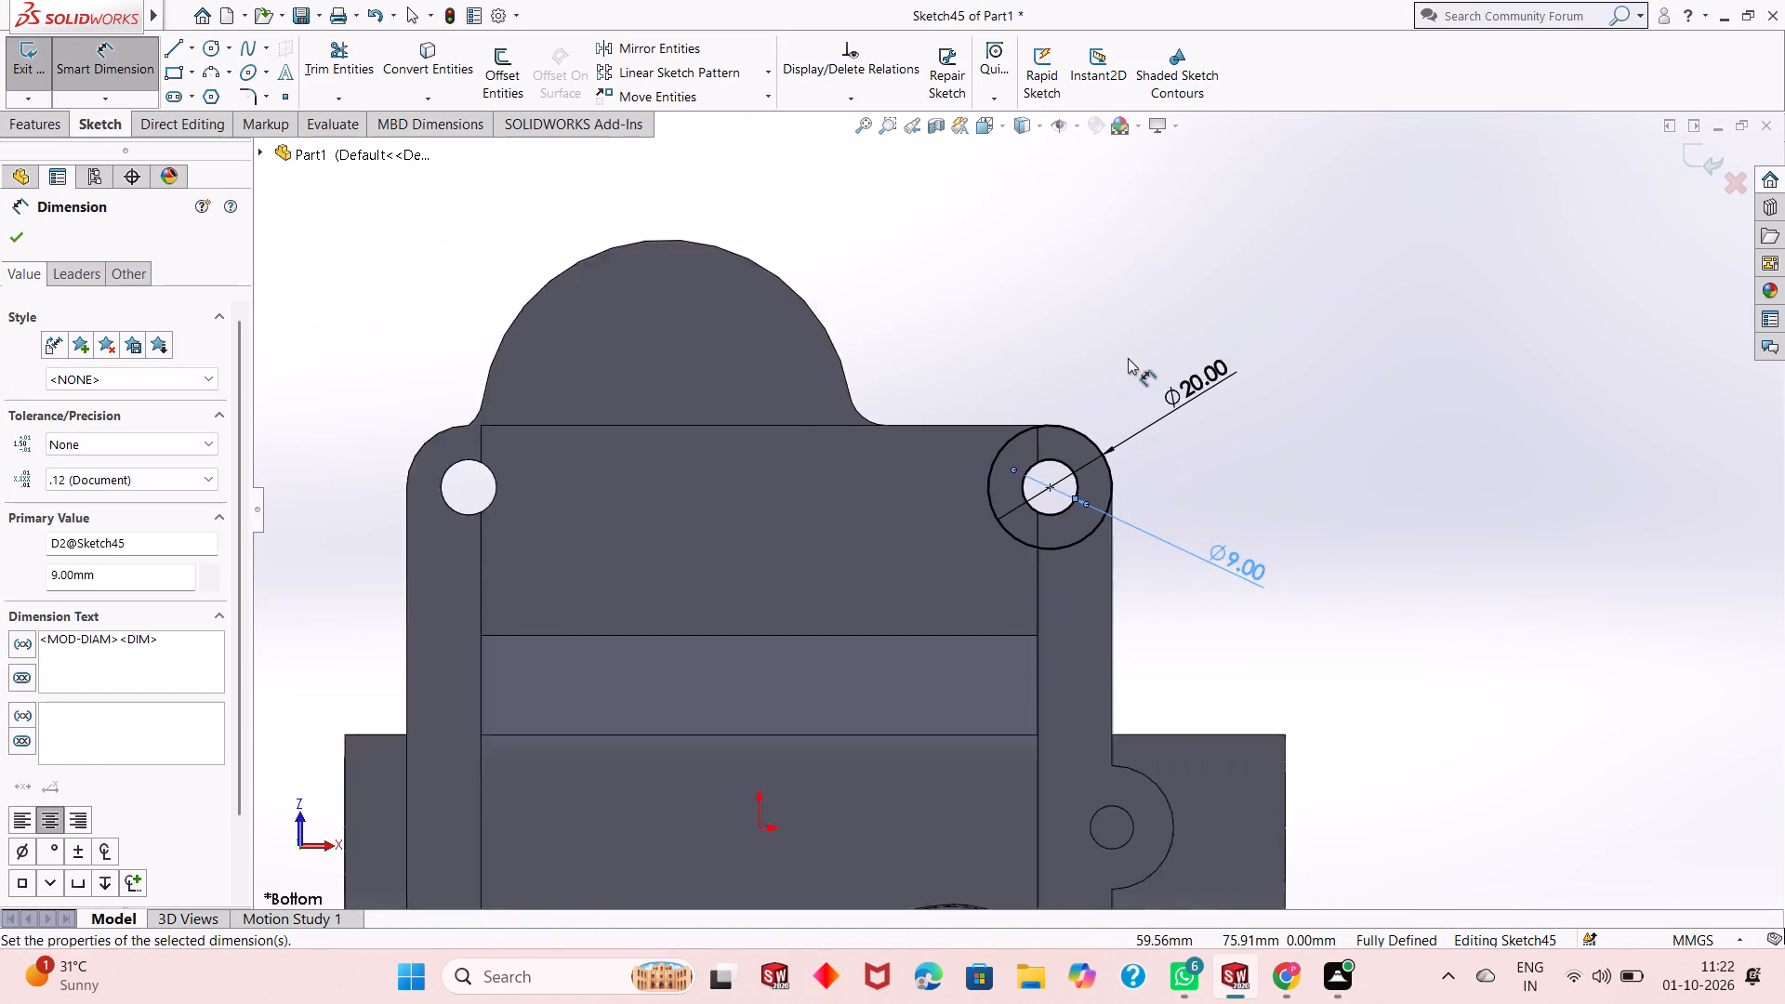
{"action": "scroll", "coordinate": [1128, 358], "scroll_direction": "up", "scroll_amount": 4}
{"action": "key", "text": "Escape"}
Sketch two concentric circles, radii about 10 mm and 4.5 mm, at the corner hole away from the lobe on the small lug's side.
{"action": "scroll", "coordinate": [1059, 605], "scroll_direction": "up", "scroll_amount": 2}
{"action": "scroll", "coordinate": [951, 755], "scroll_direction": "down", "scroll_amount": 5}
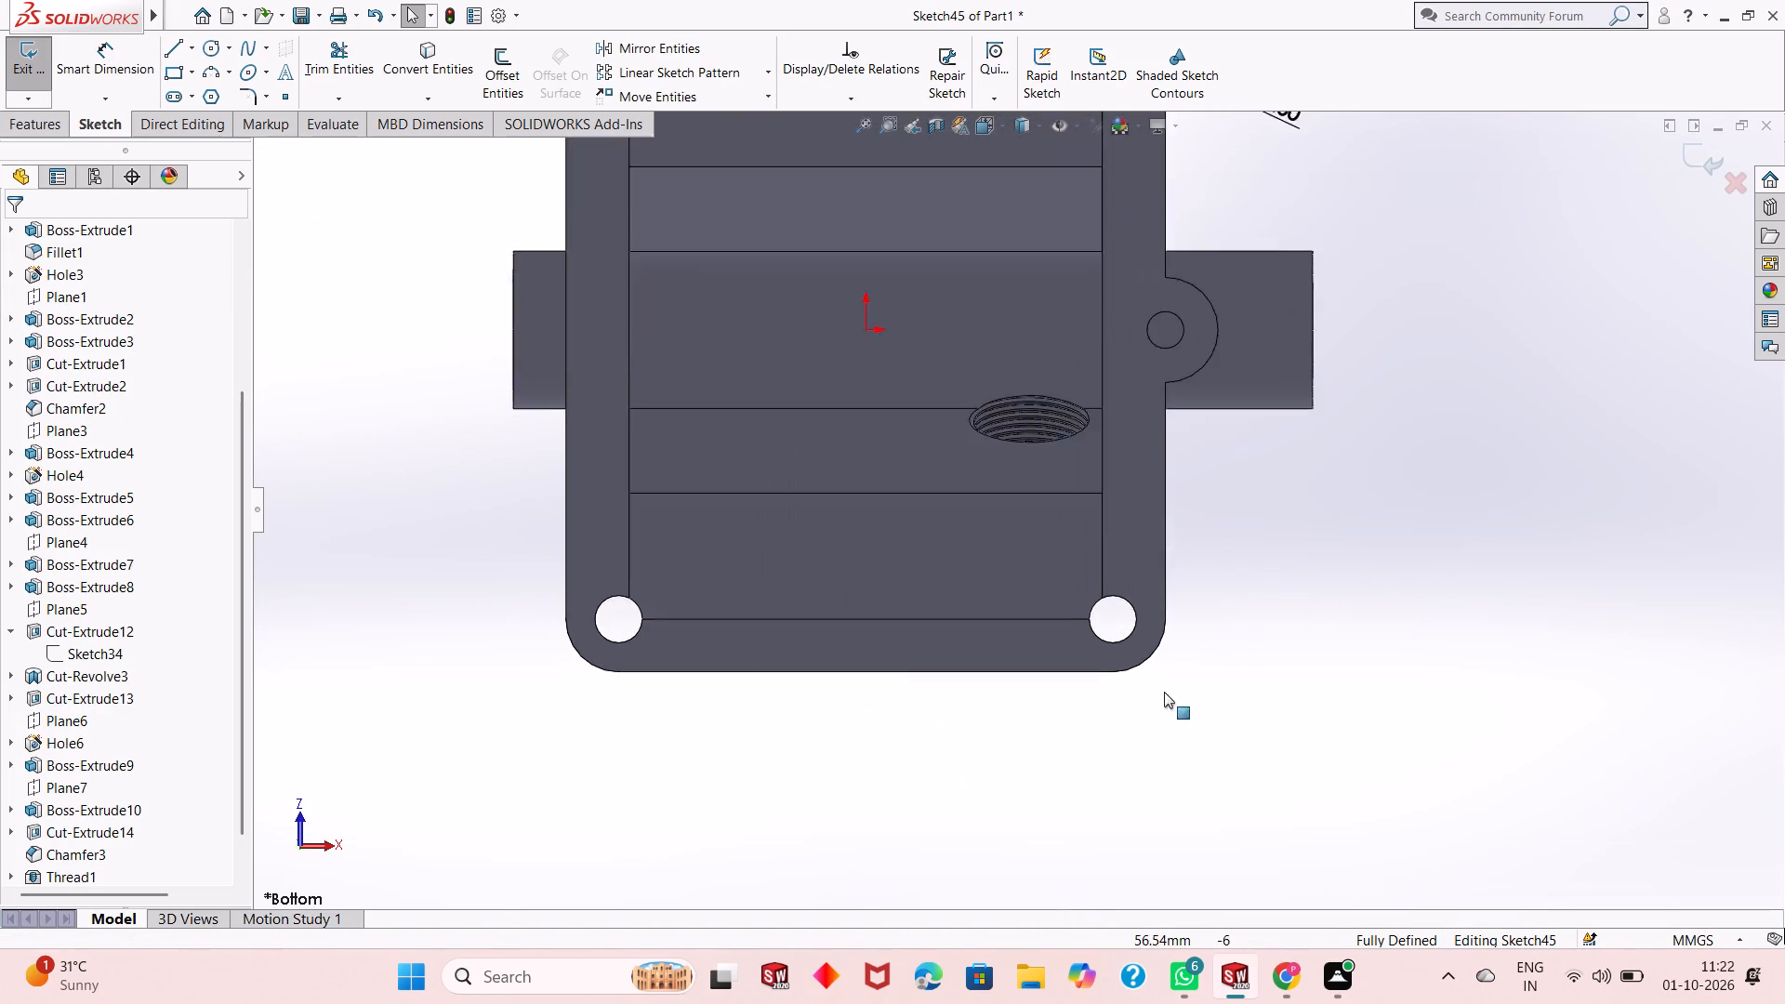
{"action": "scroll", "coordinate": [1164, 692], "scroll_direction": "down", "scroll_amount": 2}
{"action": "left_click", "coordinate": [205, 46]}
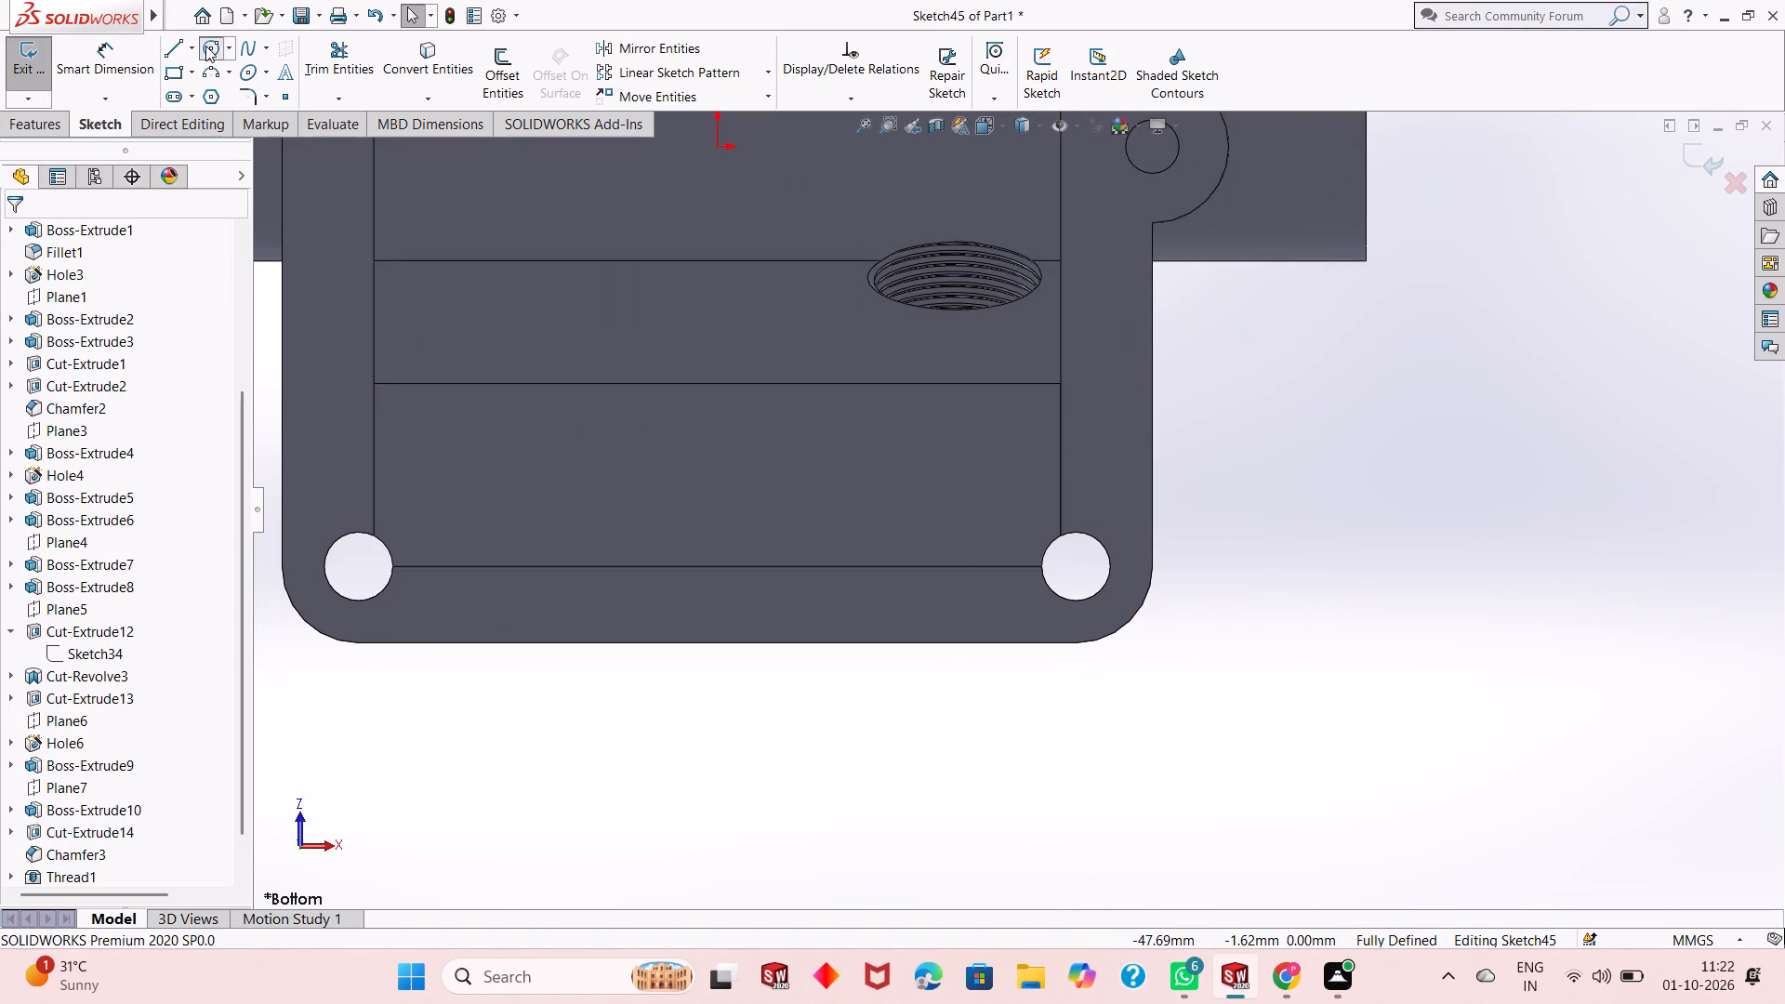
{"action": "left_click", "coordinate": [1075, 567]}
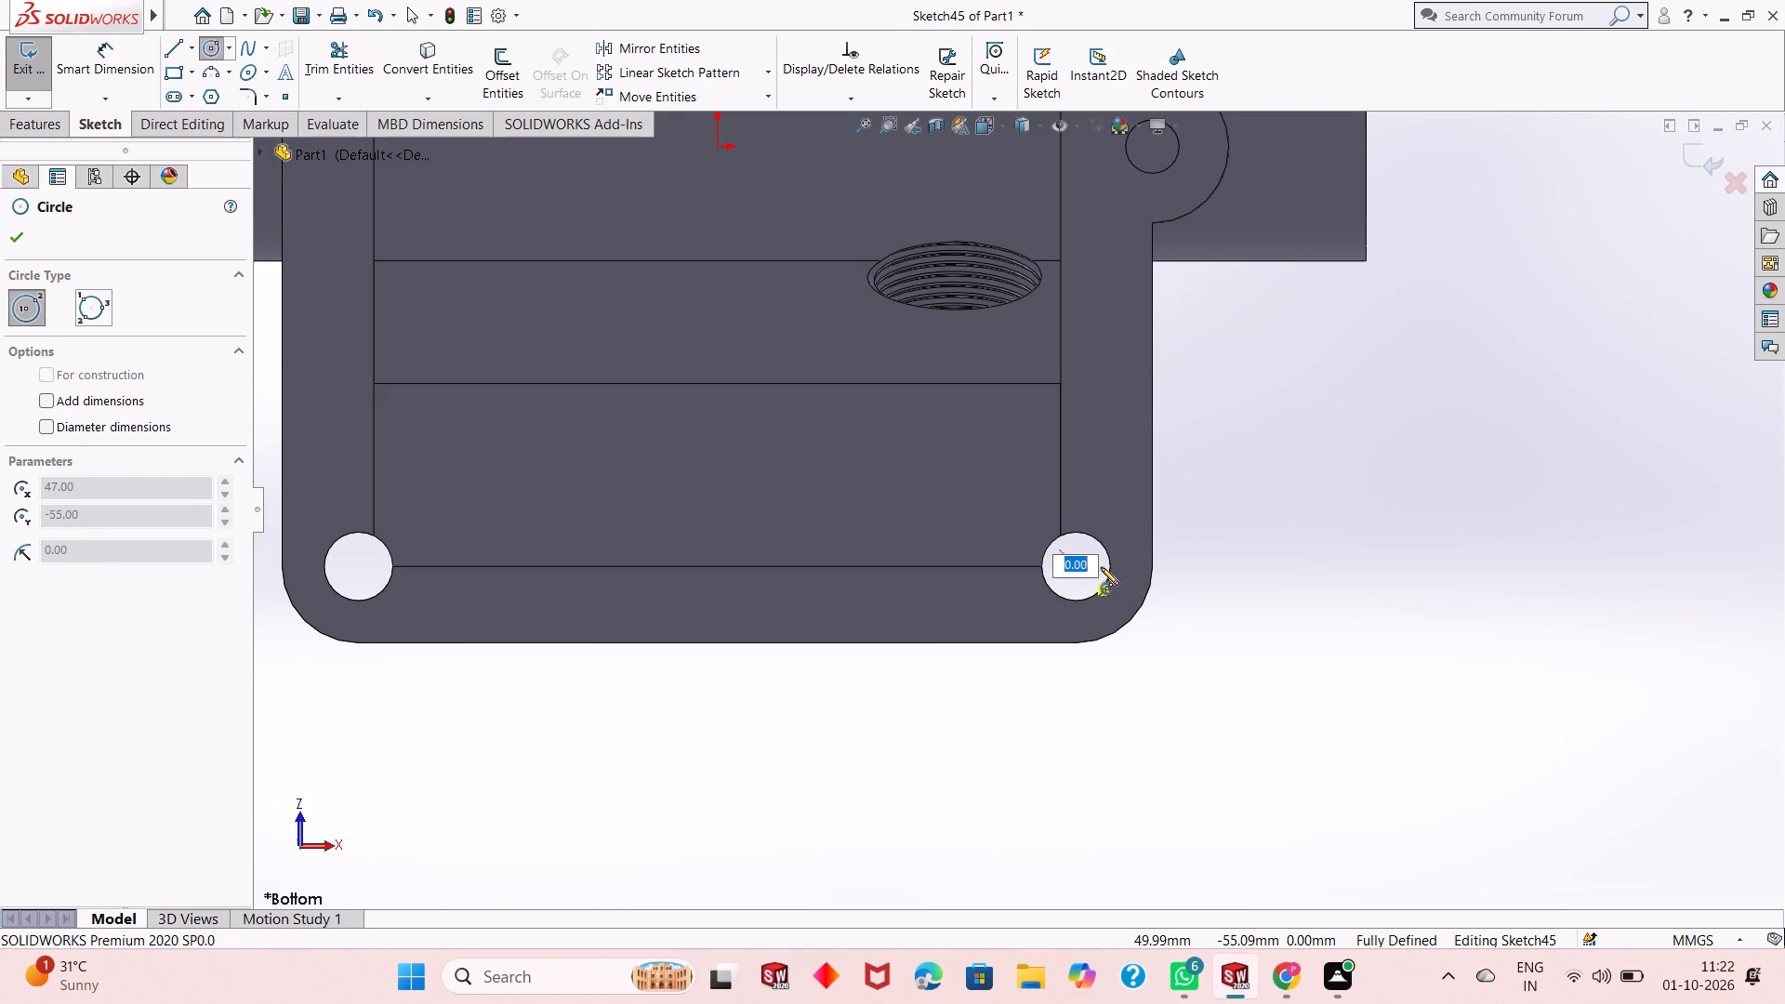
{"action": "left_click", "coordinate": [1139, 609]}
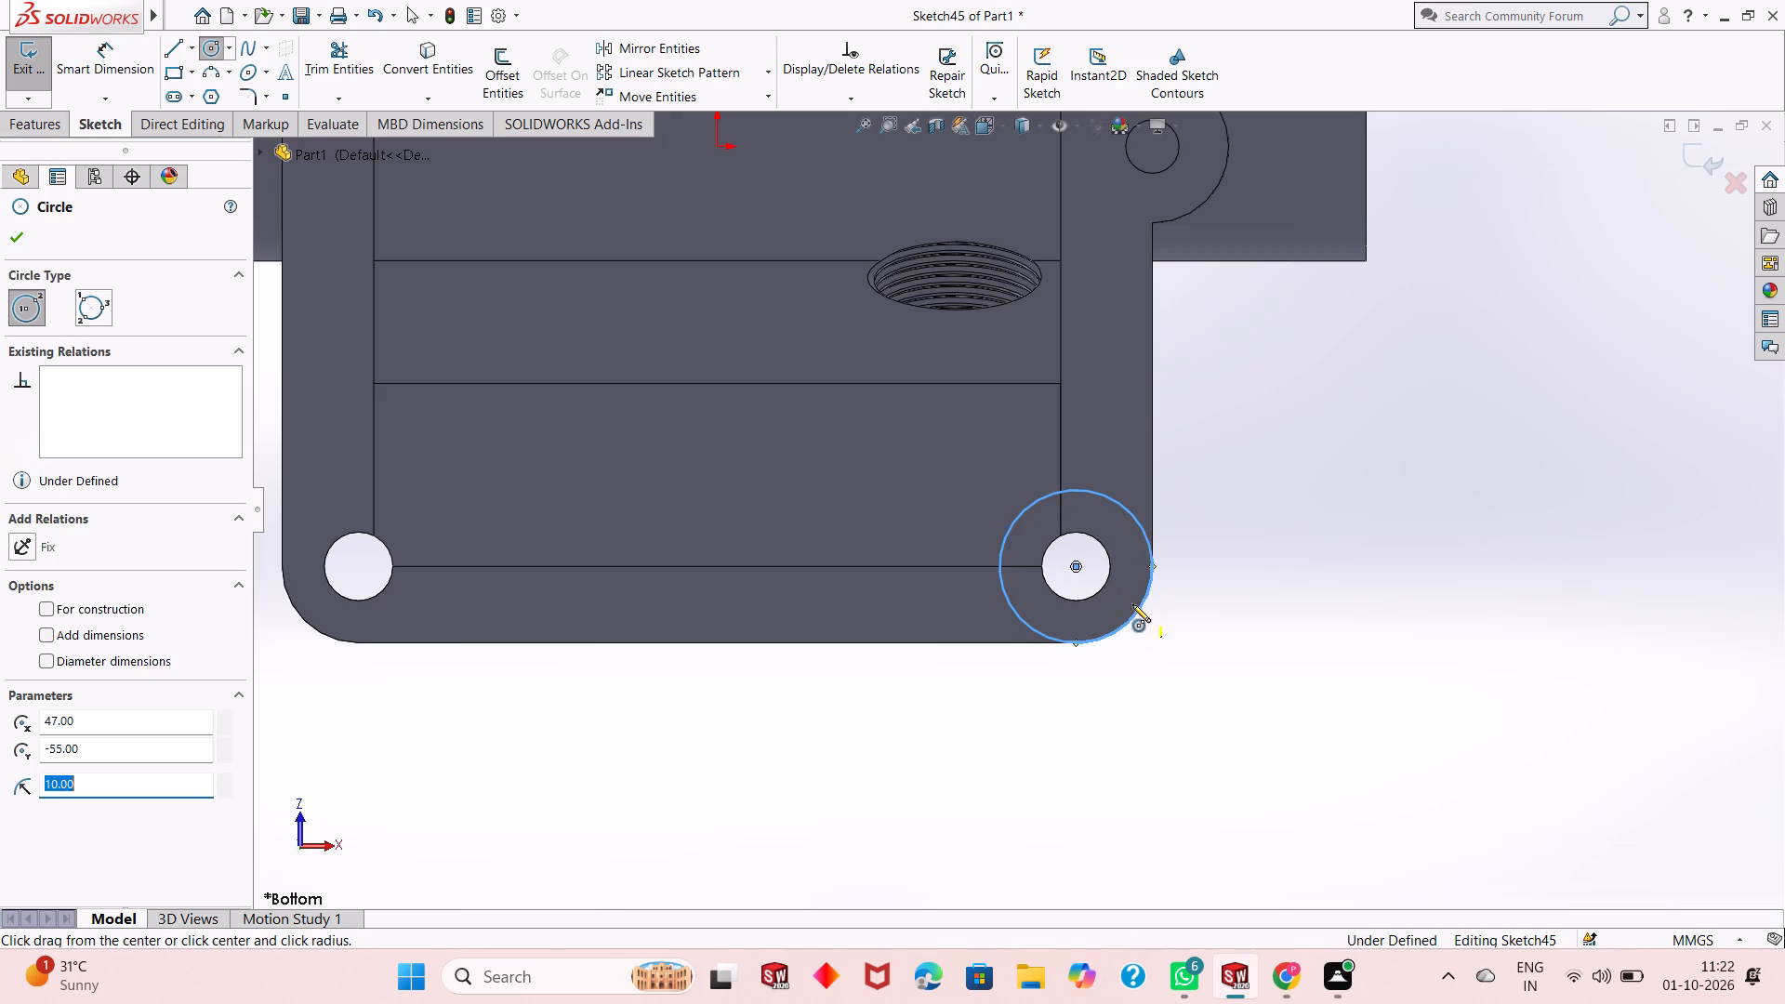
{"action": "left_click", "coordinate": [1075, 565]}
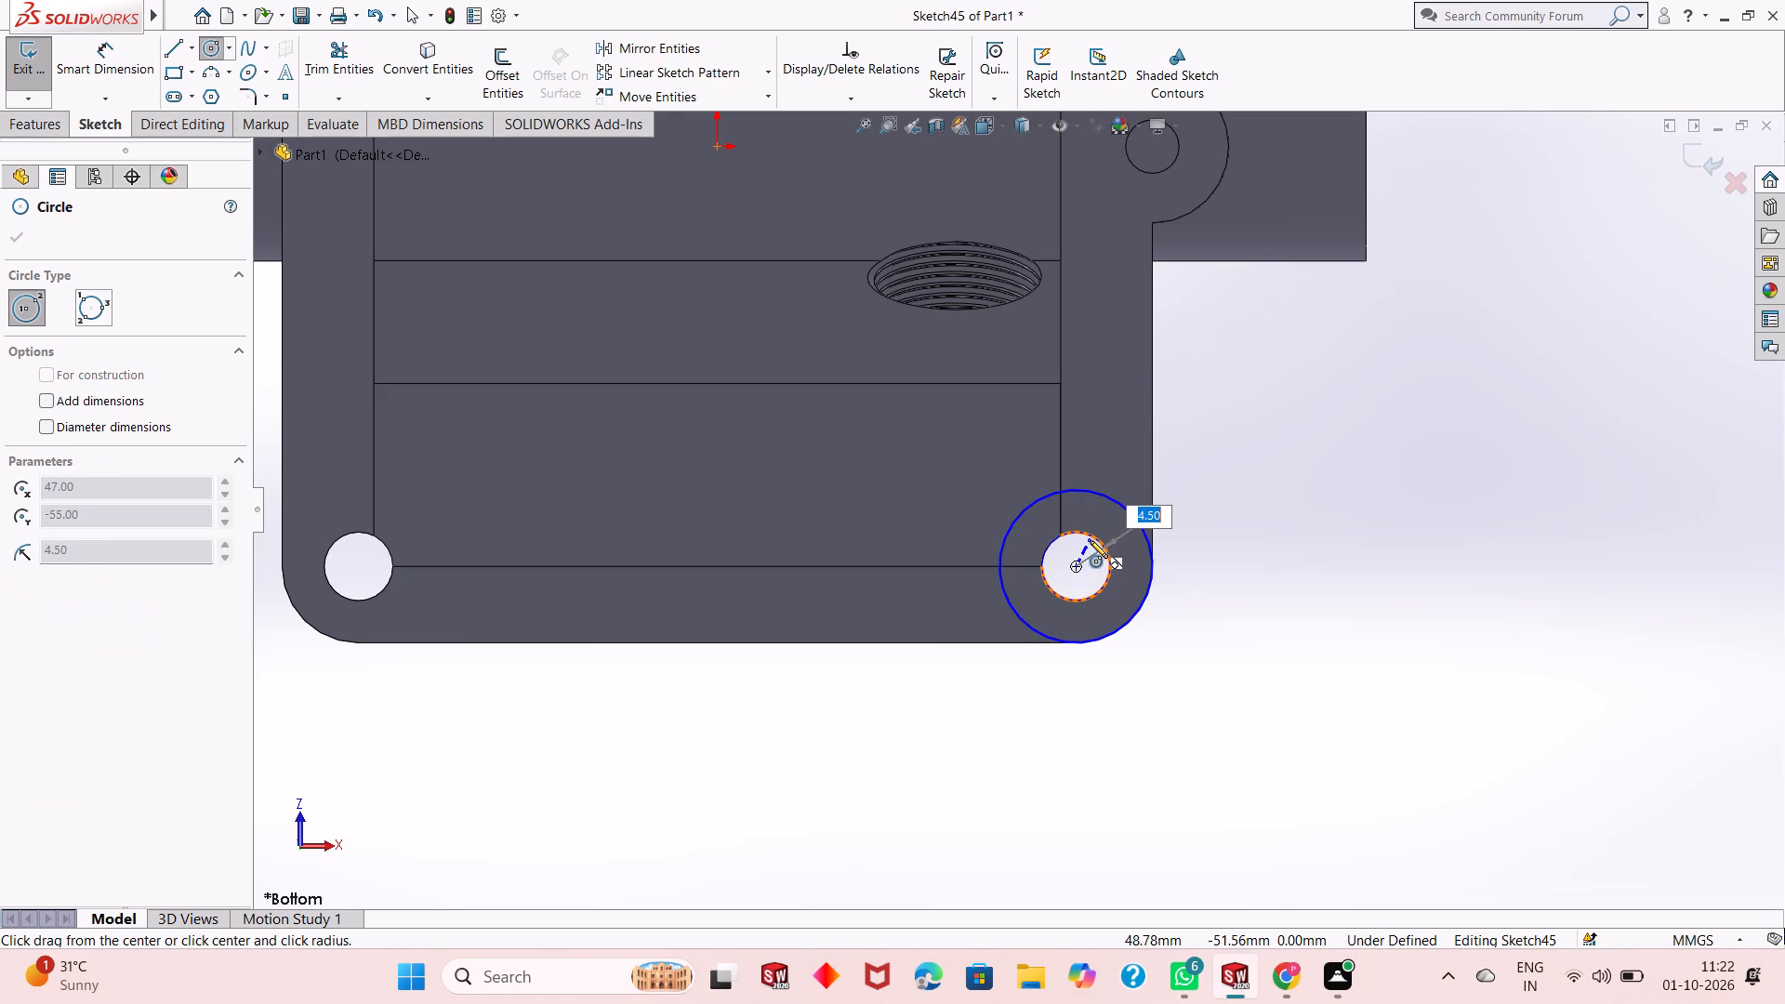
{"action": "left_click", "coordinate": [1091, 539]}
{"action": "key", "text": "Escape"}
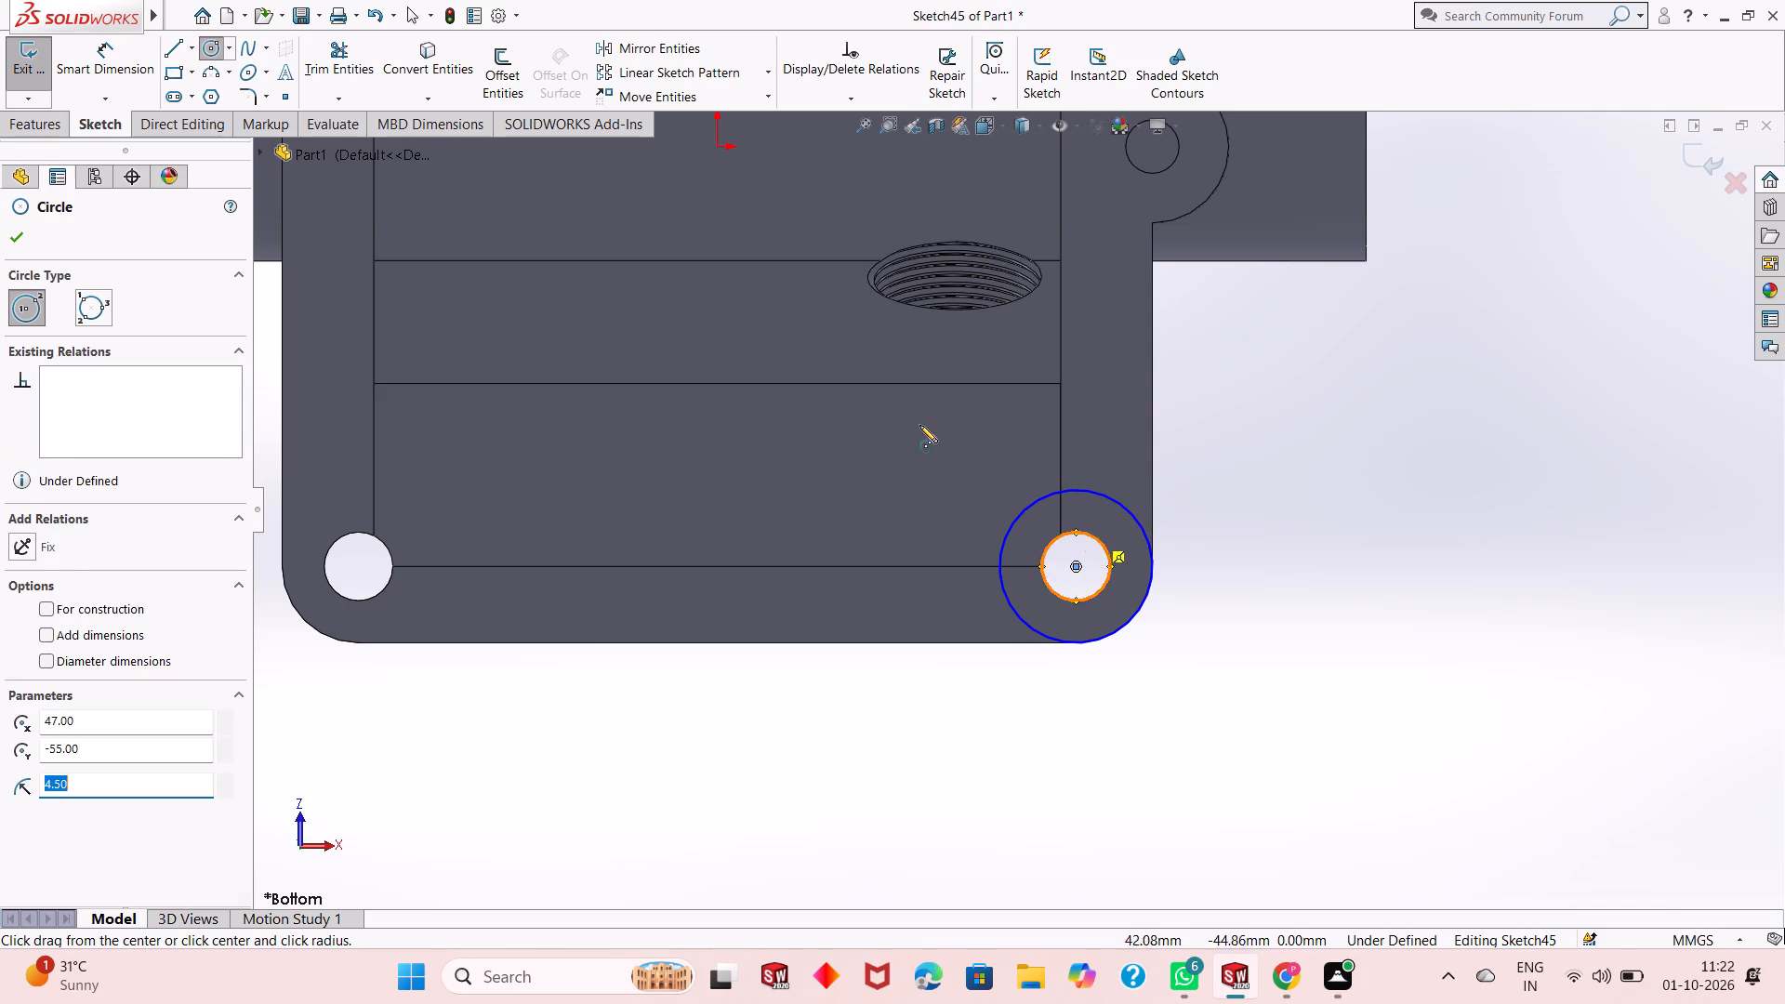
{"action": "key", "text": "Escape"}
{"action": "key", "text": "Escape"}
Dimension the two concentric circles at the corner hole away from the lobe on the lug's side as 20 mm and 9 mm diameters.
{"action": "left_click", "coordinate": [126, 65]}
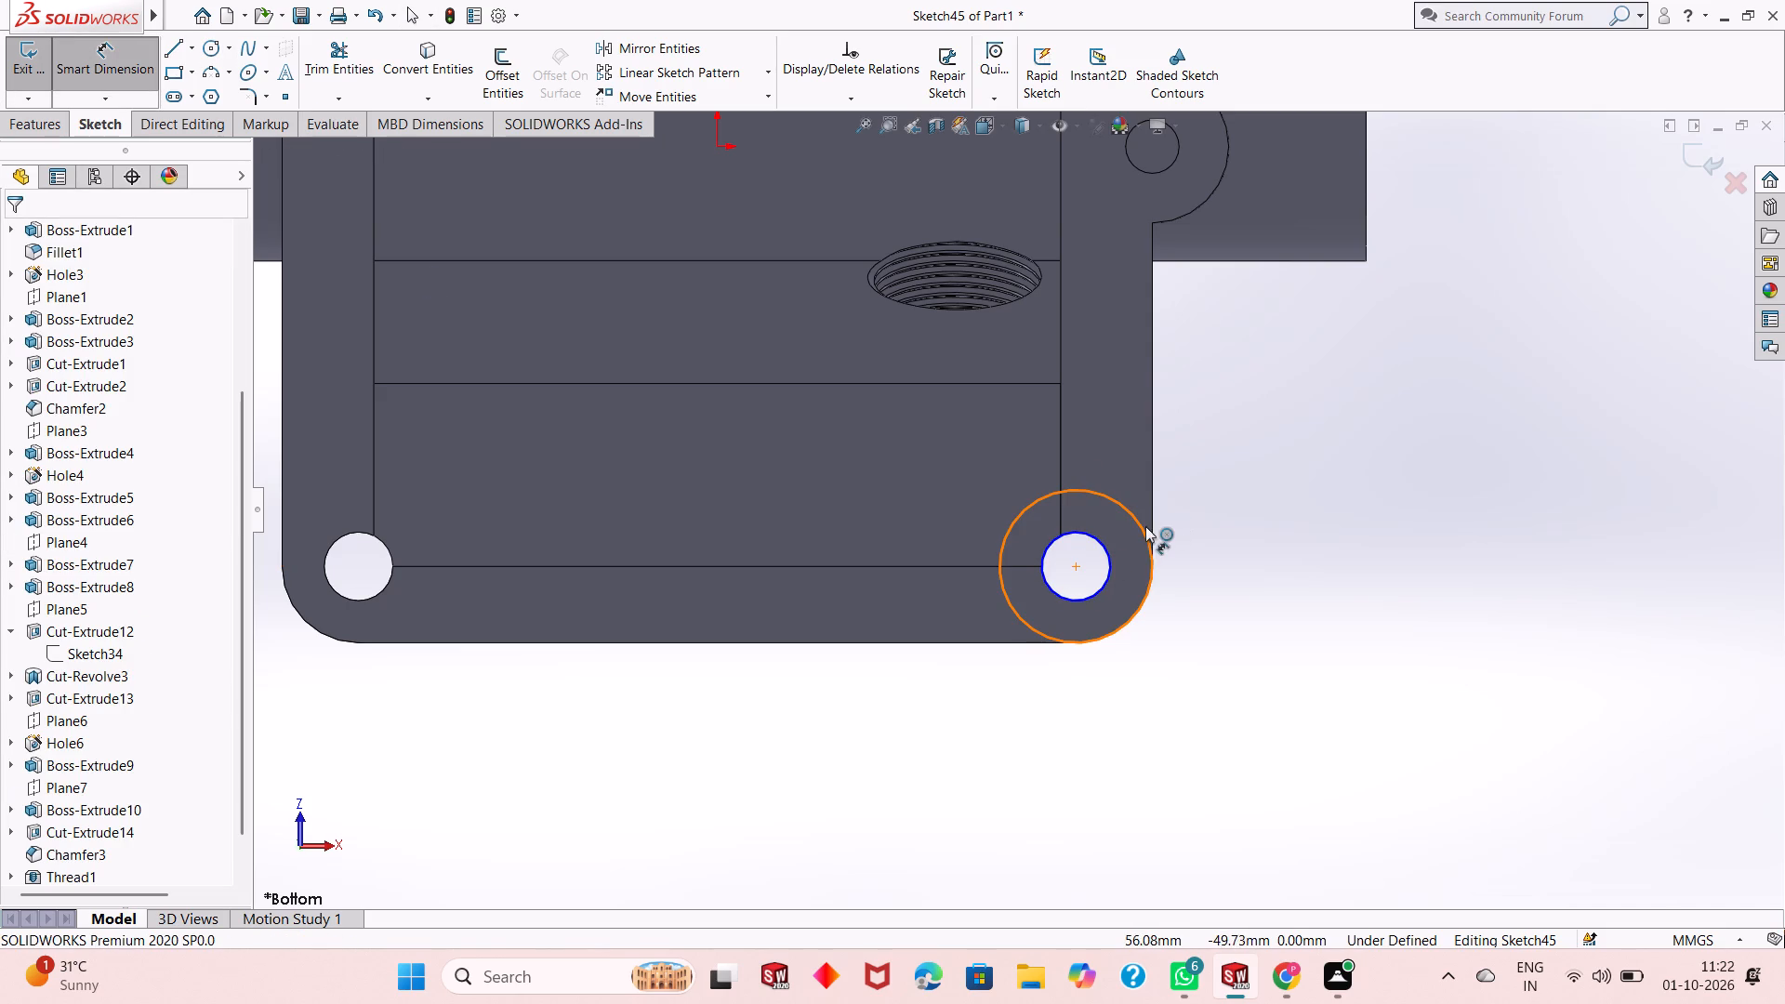
{"action": "left_click", "coordinate": [1144, 529]}
{"action": "left_click", "coordinate": [1295, 448]}
{"action": "key", "text": "Return"}
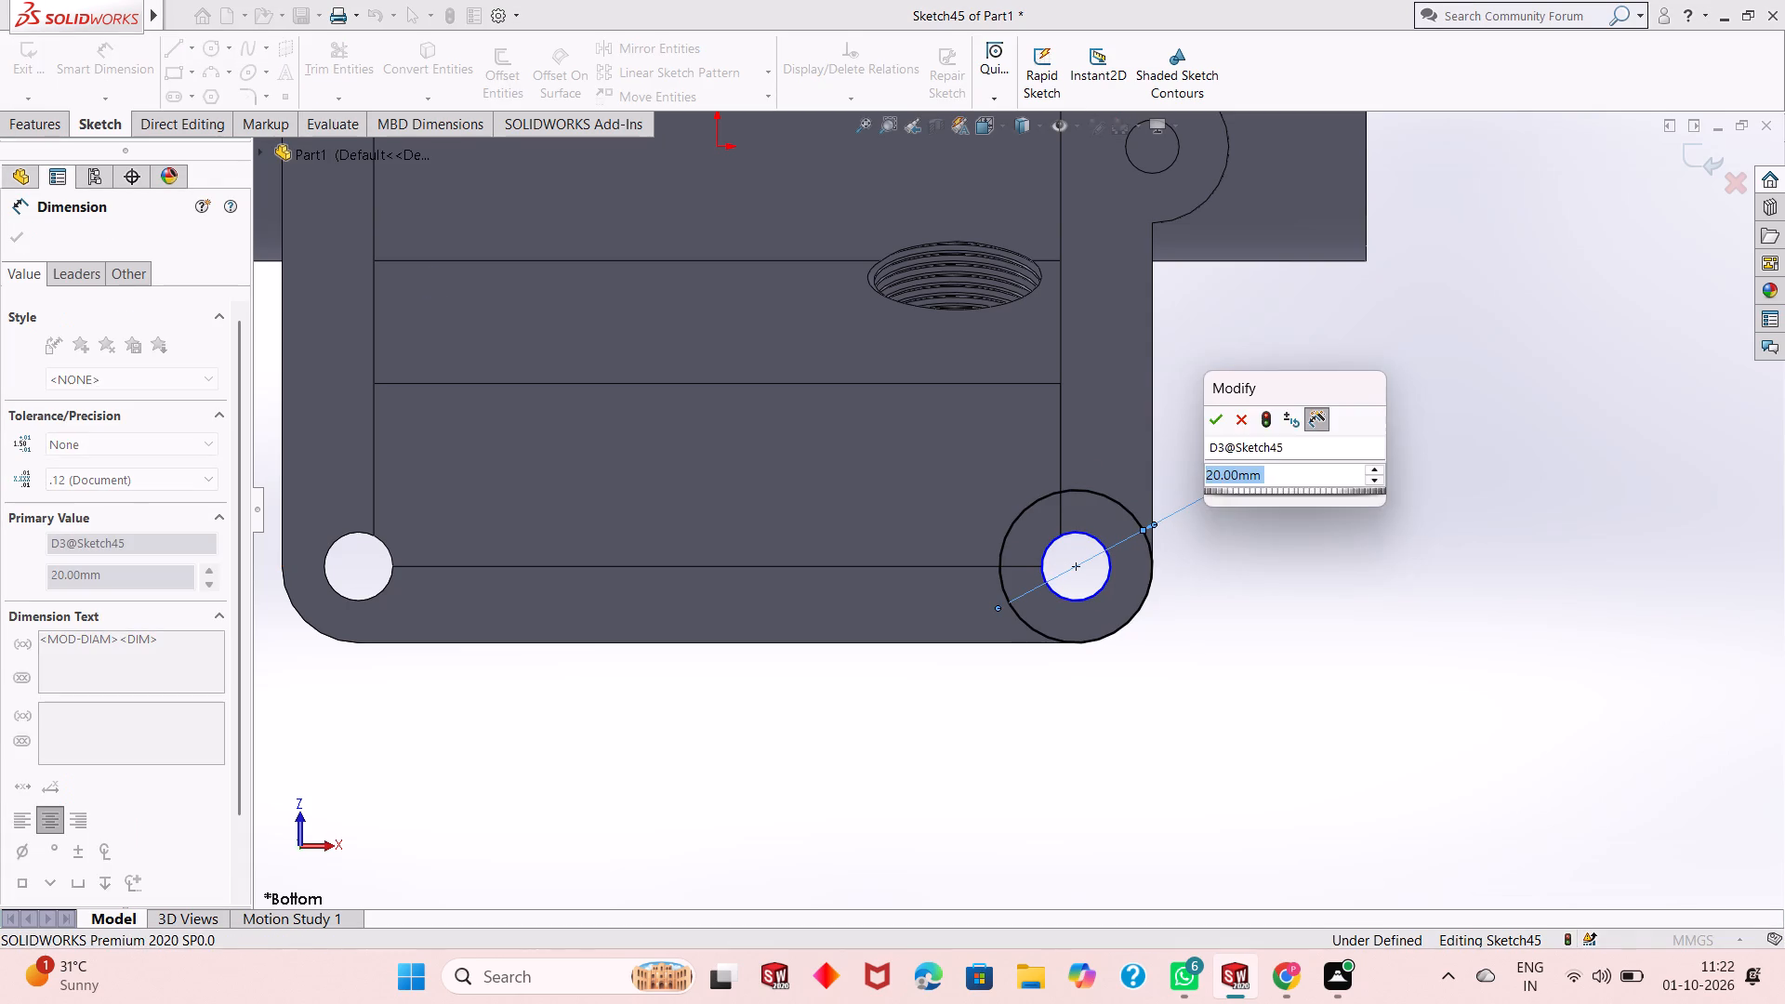
{"action": "left_click", "coordinate": [1087, 597]}
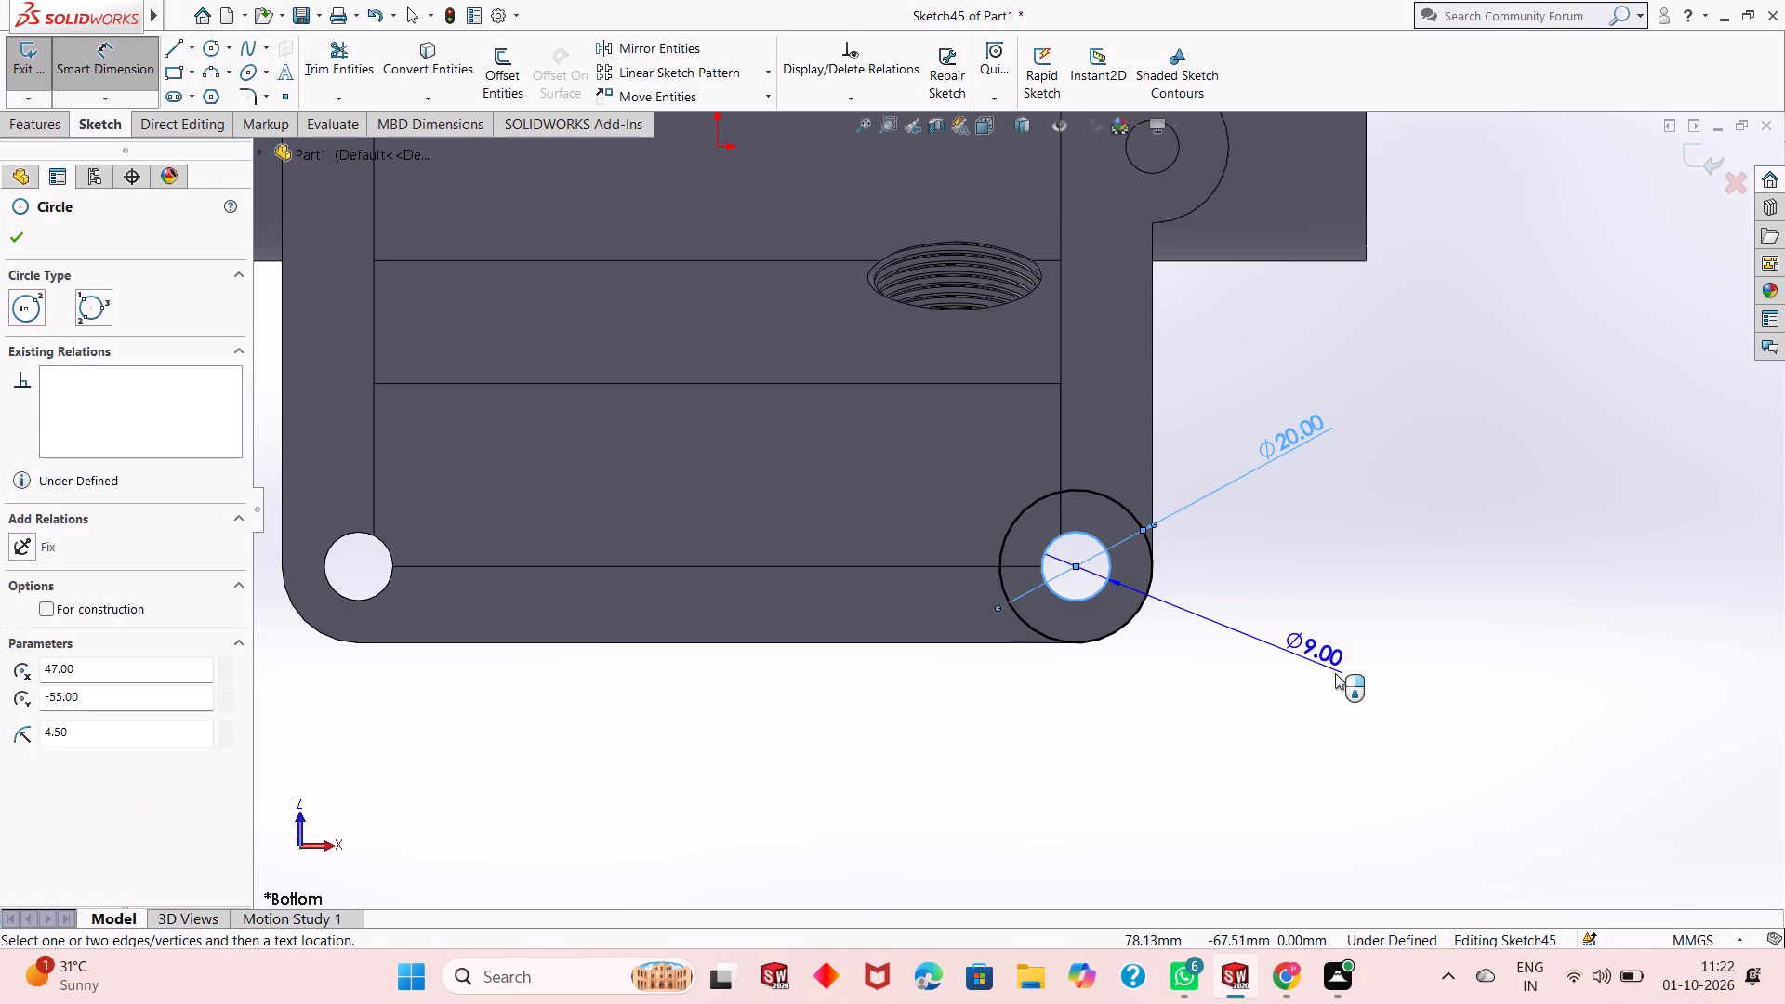
{"action": "left_click", "coordinate": [1340, 677]}
{"action": "key", "text": "Return"}
{"action": "scroll", "coordinate": [1298, 677], "scroll_direction": "up", "scroll_amount": 1}
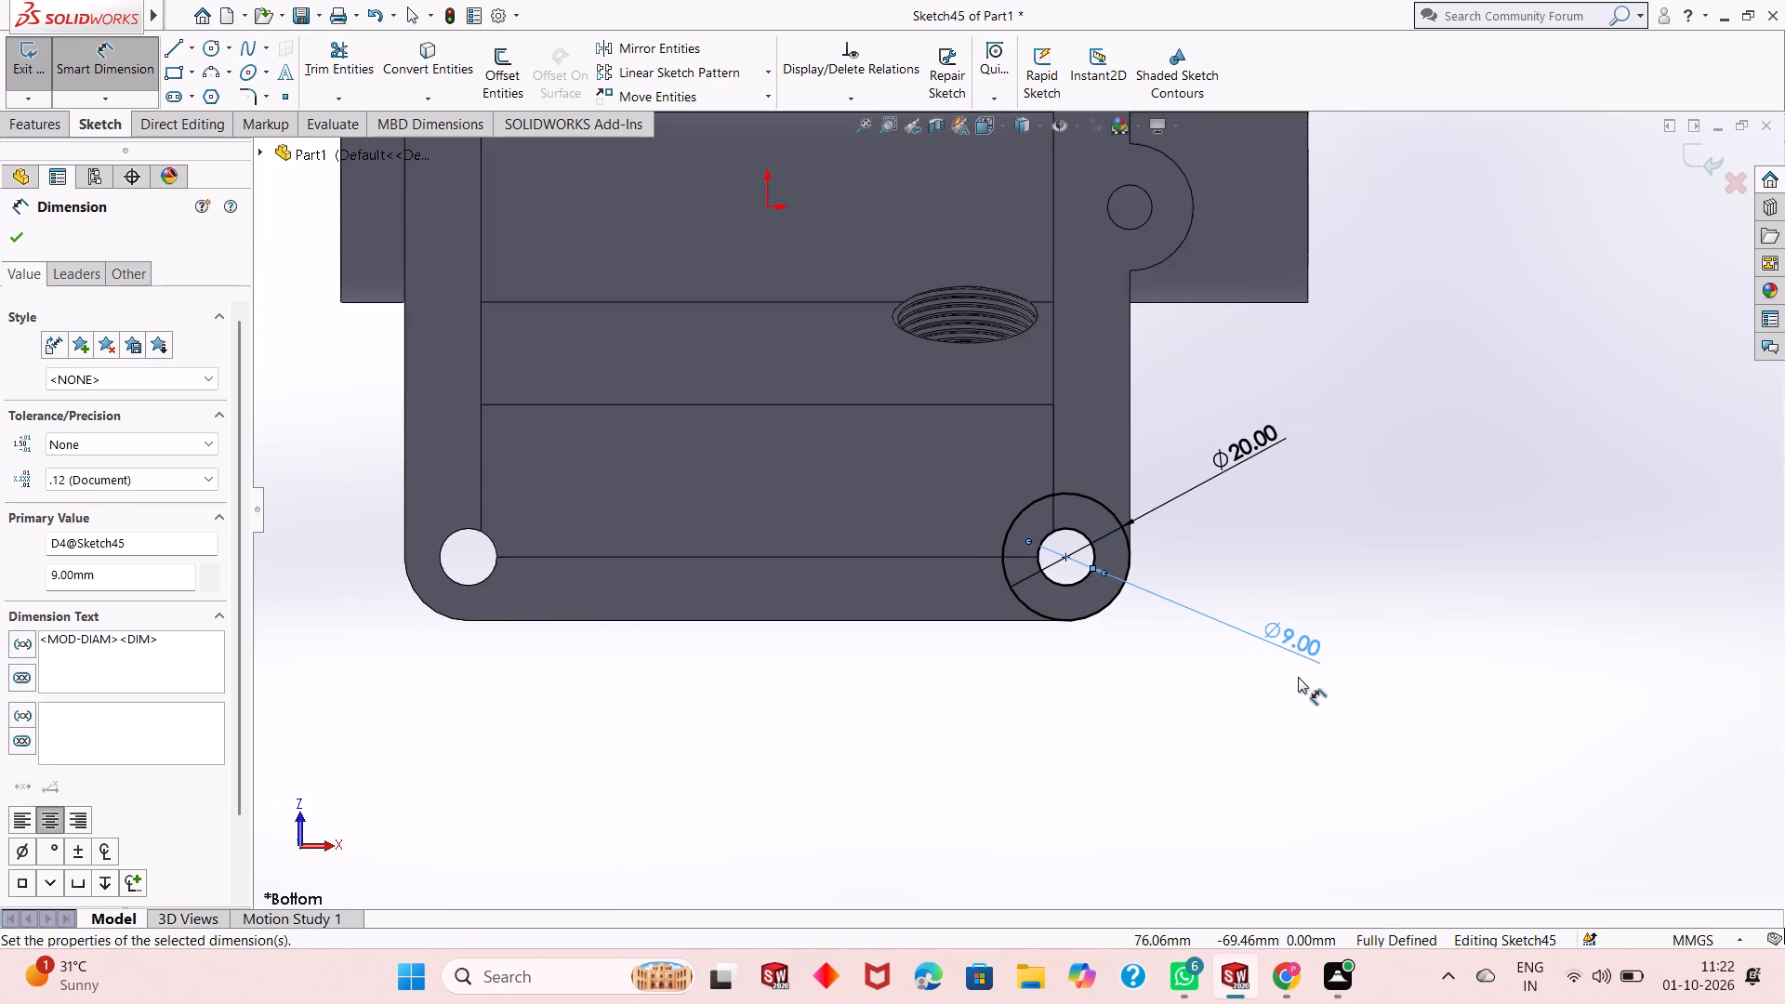
{"action": "scroll", "coordinate": [1298, 677], "scroll_direction": "up", "scroll_amount": 3}
{"action": "key", "text": "Escape"}
Sketch two concentric circles, radii about 10 mm and 4.5 mm, at the corner hole away from the lobe, opposite the small lug's side.
{"action": "scroll", "coordinate": [685, 520], "scroll_direction": "down", "scroll_amount": 2}
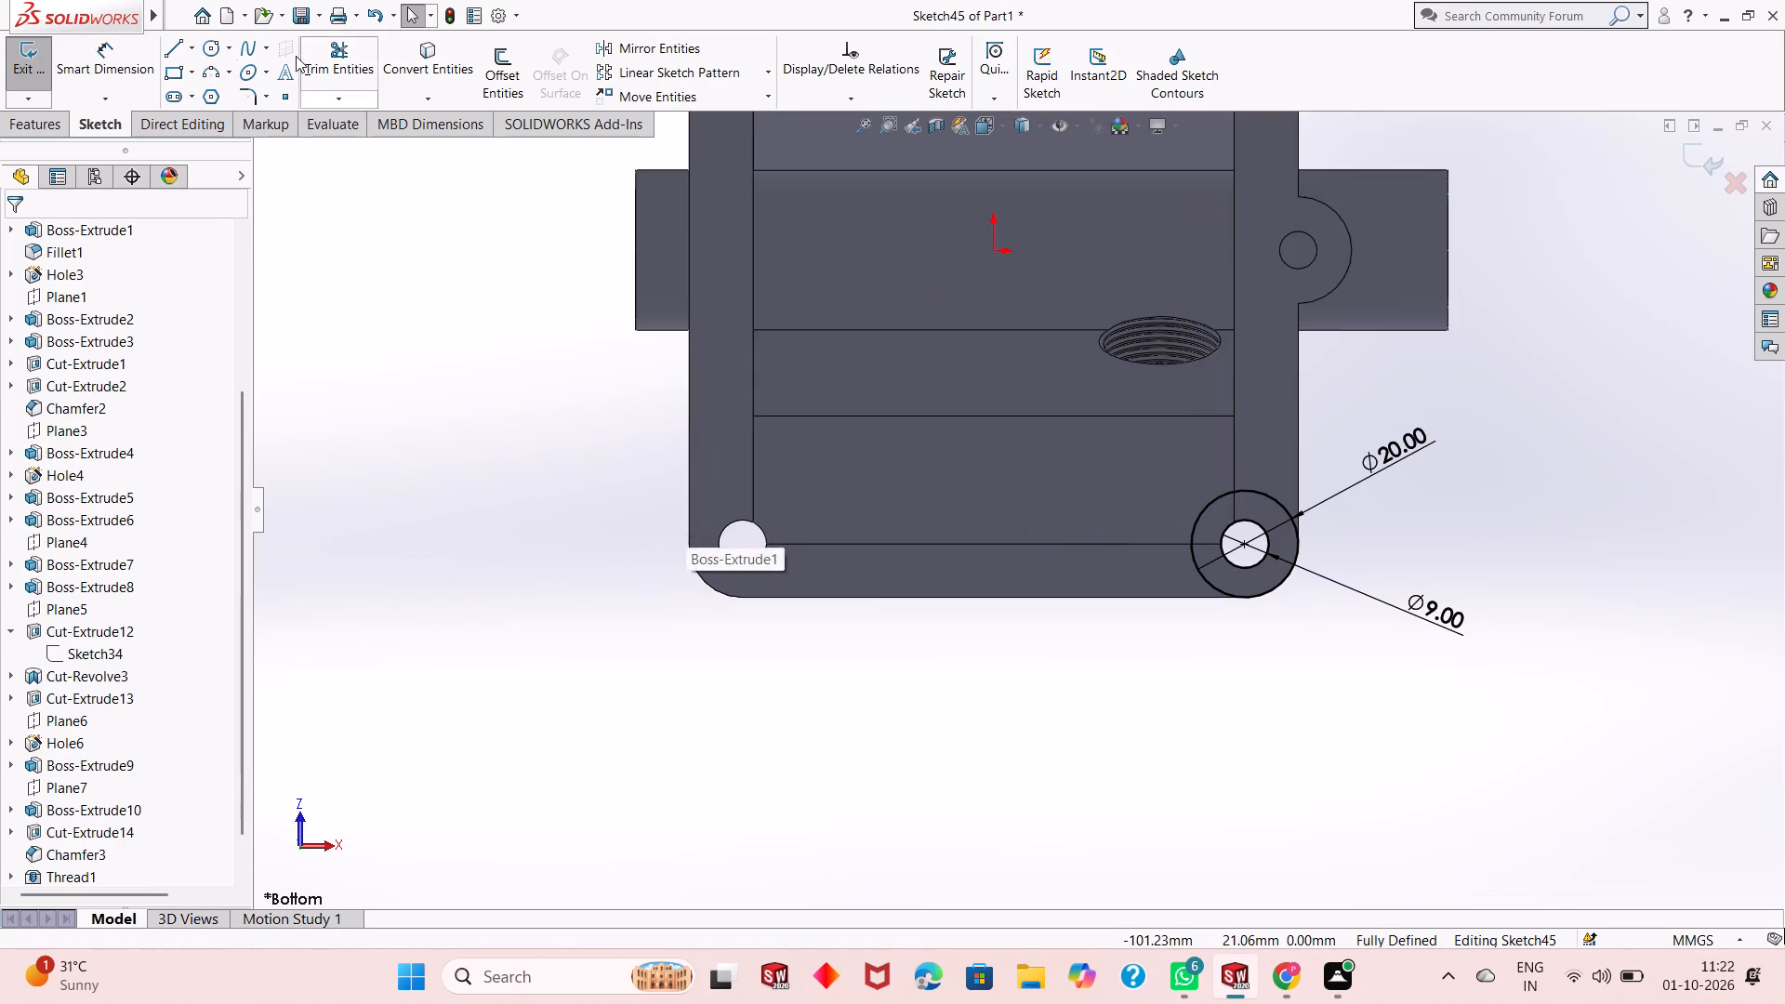
{"action": "left_click", "coordinate": [216, 48]}
{"action": "scroll", "coordinate": [743, 527], "scroll_direction": "down", "scroll_amount": 3}
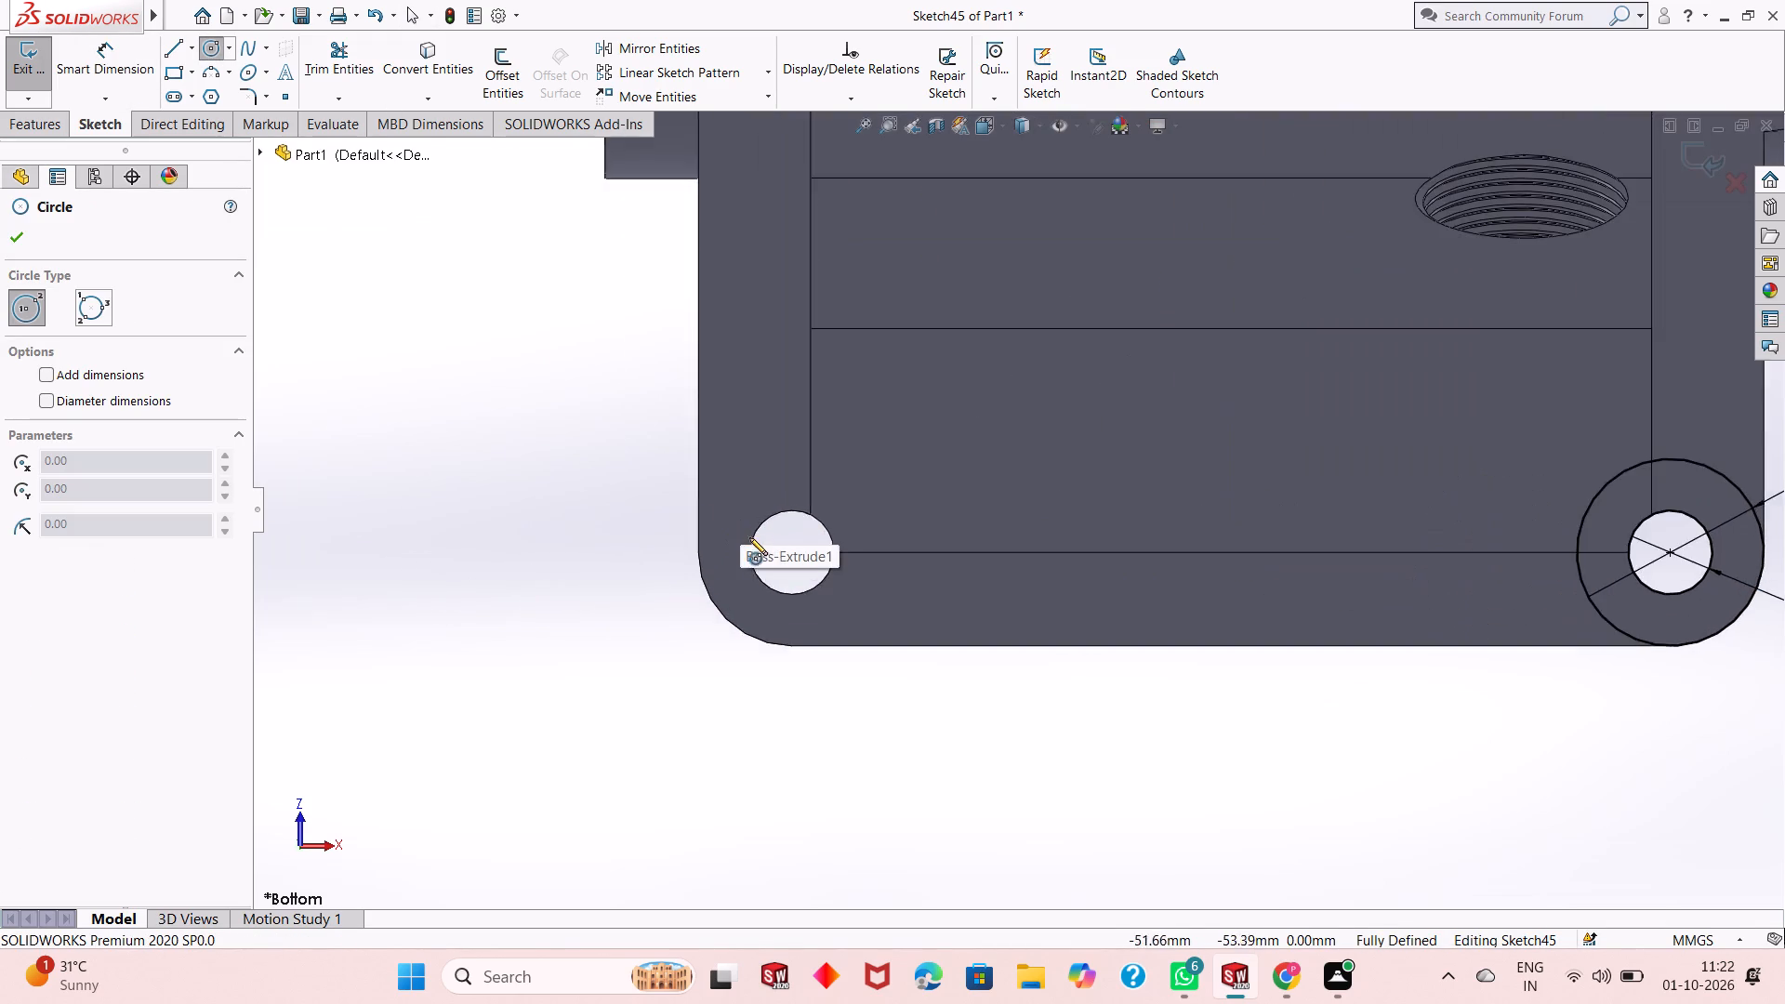
{"action": "scroll", "coordinate": [767, 539], "scroll_direction": "down", "scroll_amount": 2}
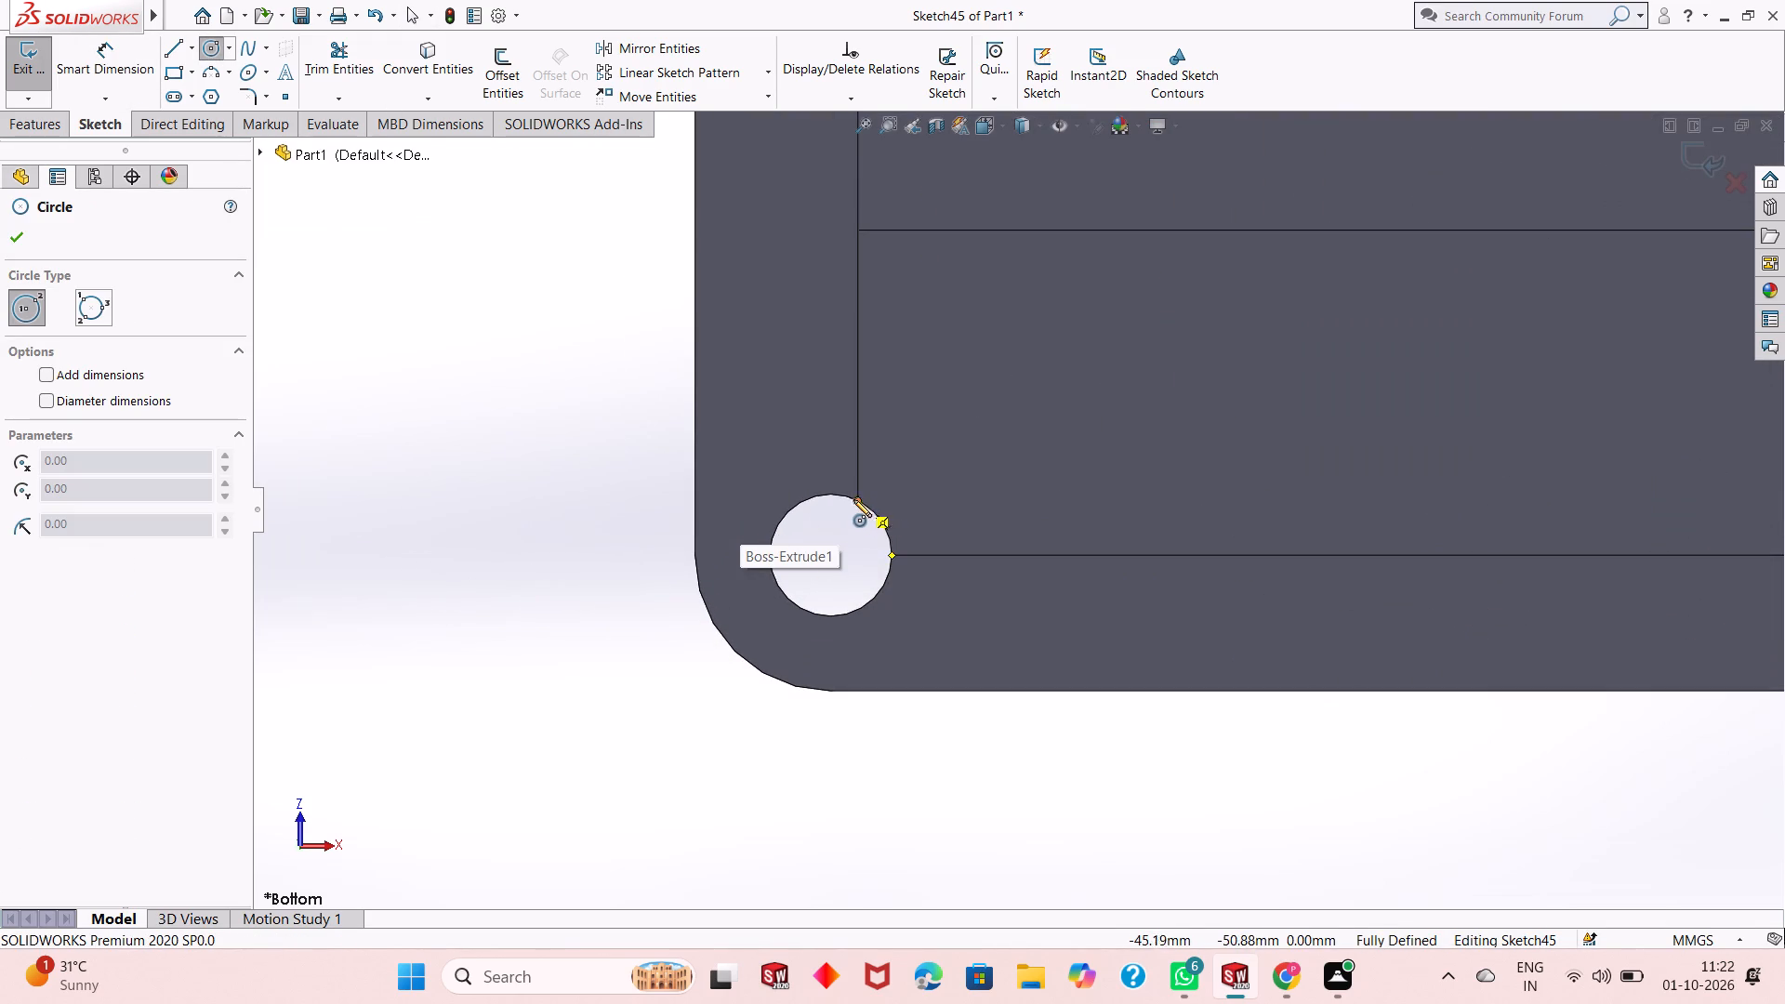
{"action": "left_click", "coordinate": [831, 555]}
{"action": "left_click", "coordinate": [742, 660]}
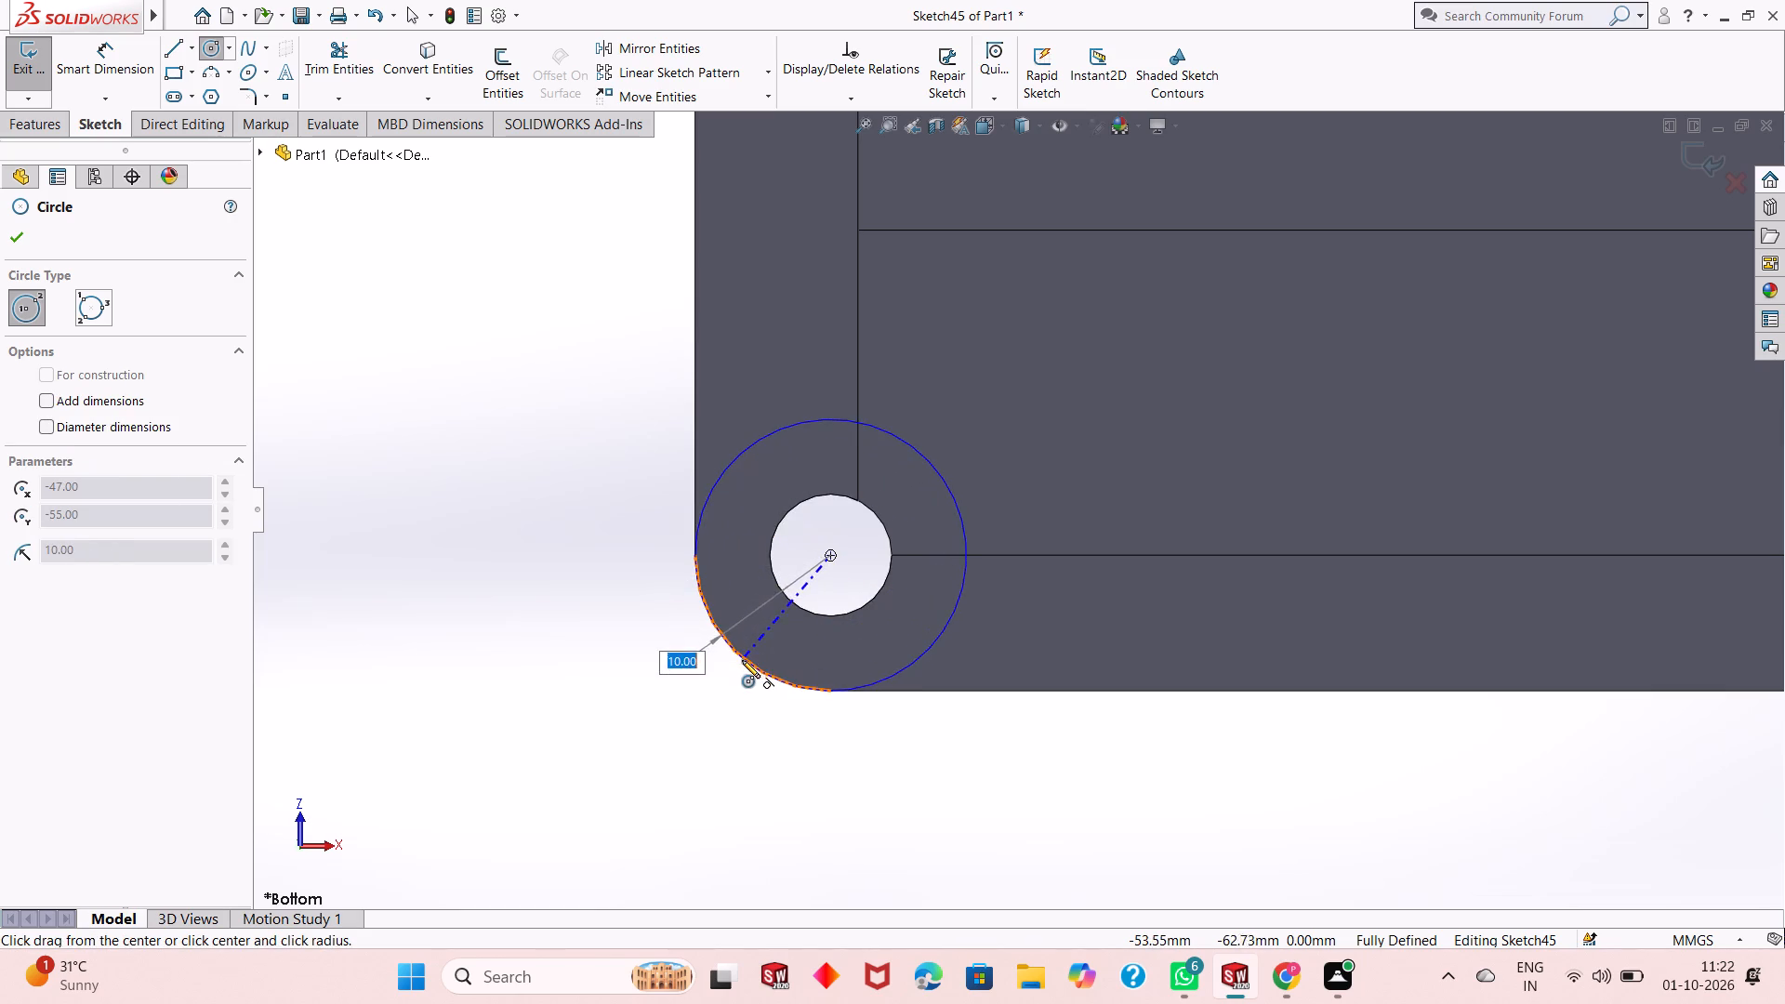
{"action": "left_click", "coordinate": [829, 554]}
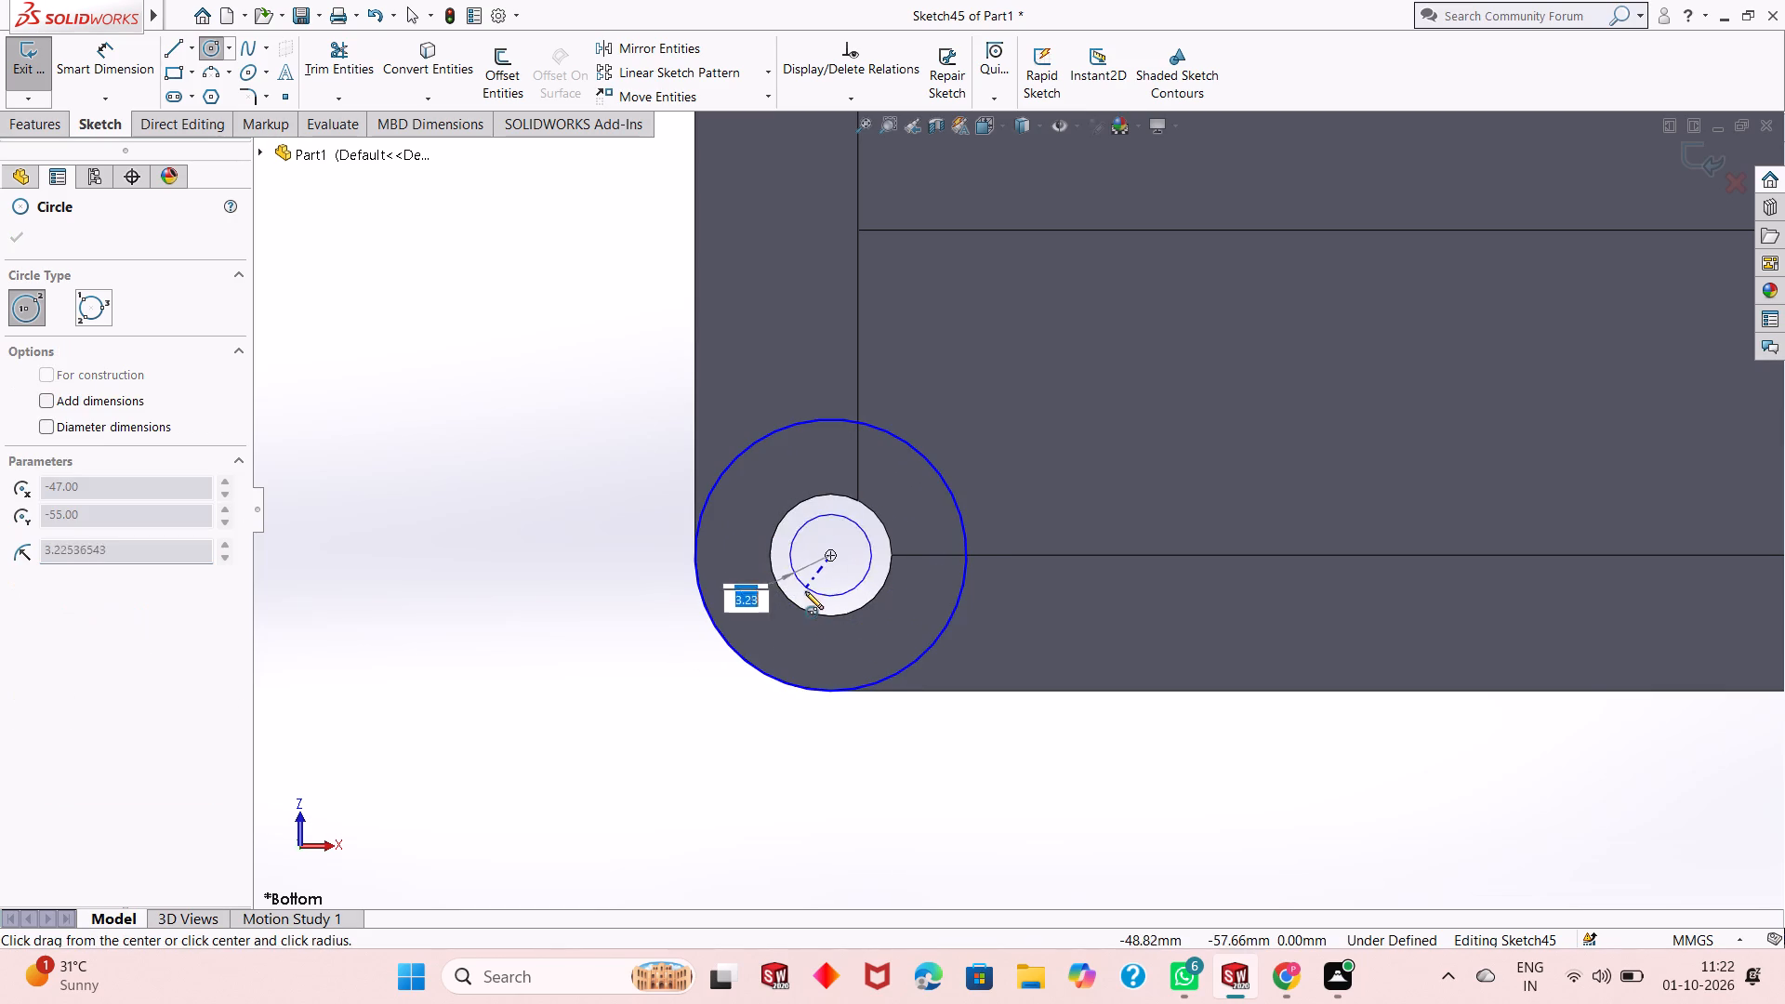
{"action": "left_click", "coordinate": [802, 604]}
{"action": "key", "text": "Escape"}
Dimension the outer and inner circles at this corner hole as 20 mm and 9 mm in diameter.
{"action": "left_click", "coordinate": [127, 54]}
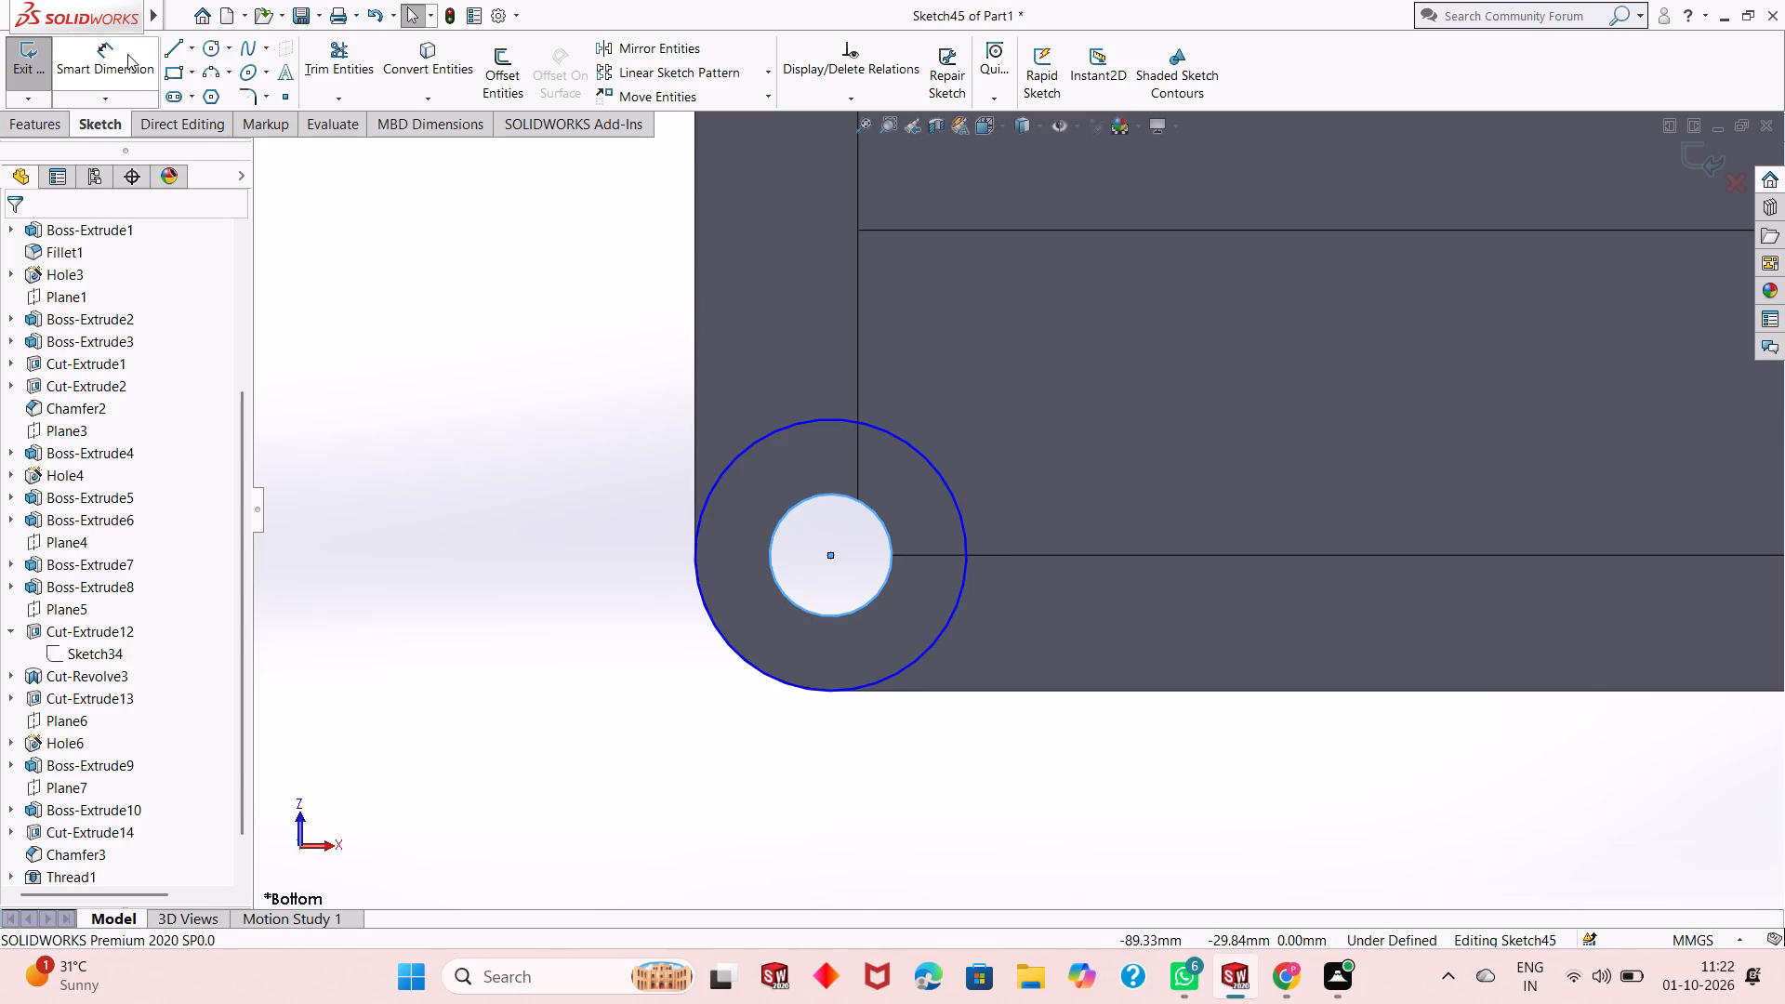
{"action": "left_click", "coordinate": [703, 607]}
{"action": "left_click", "coordinate": [630, 696]}
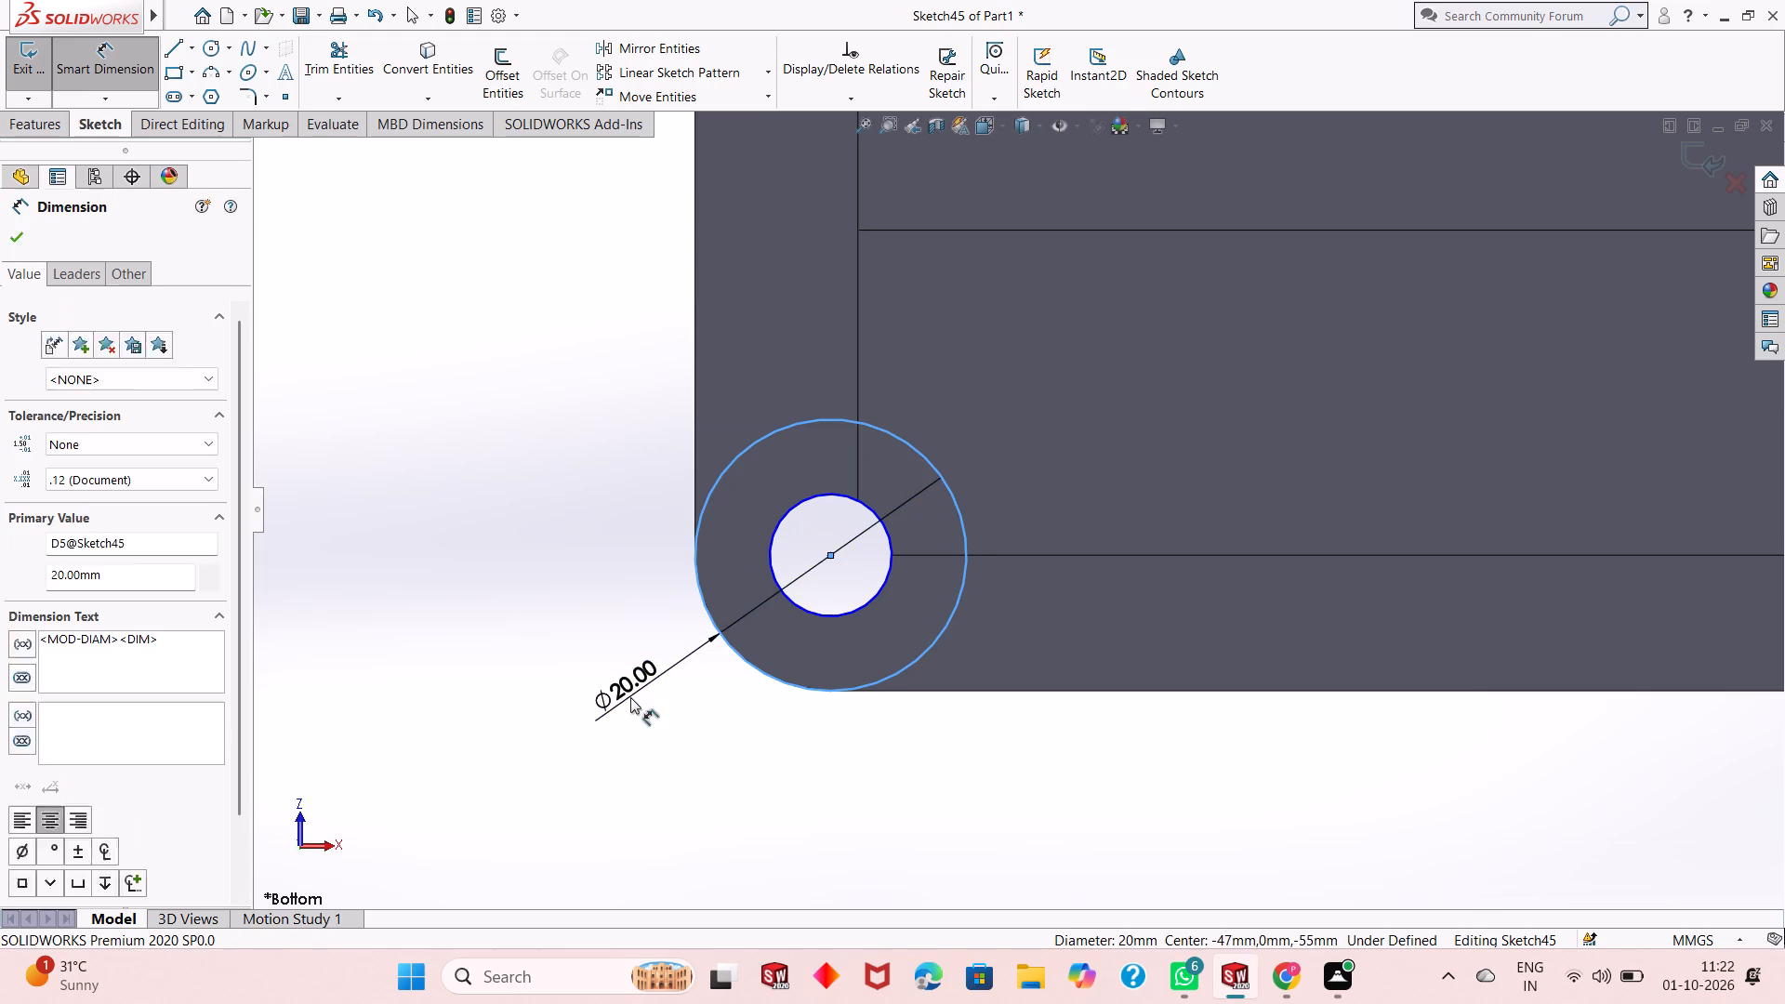
{"action": "key", "text": "Return"}
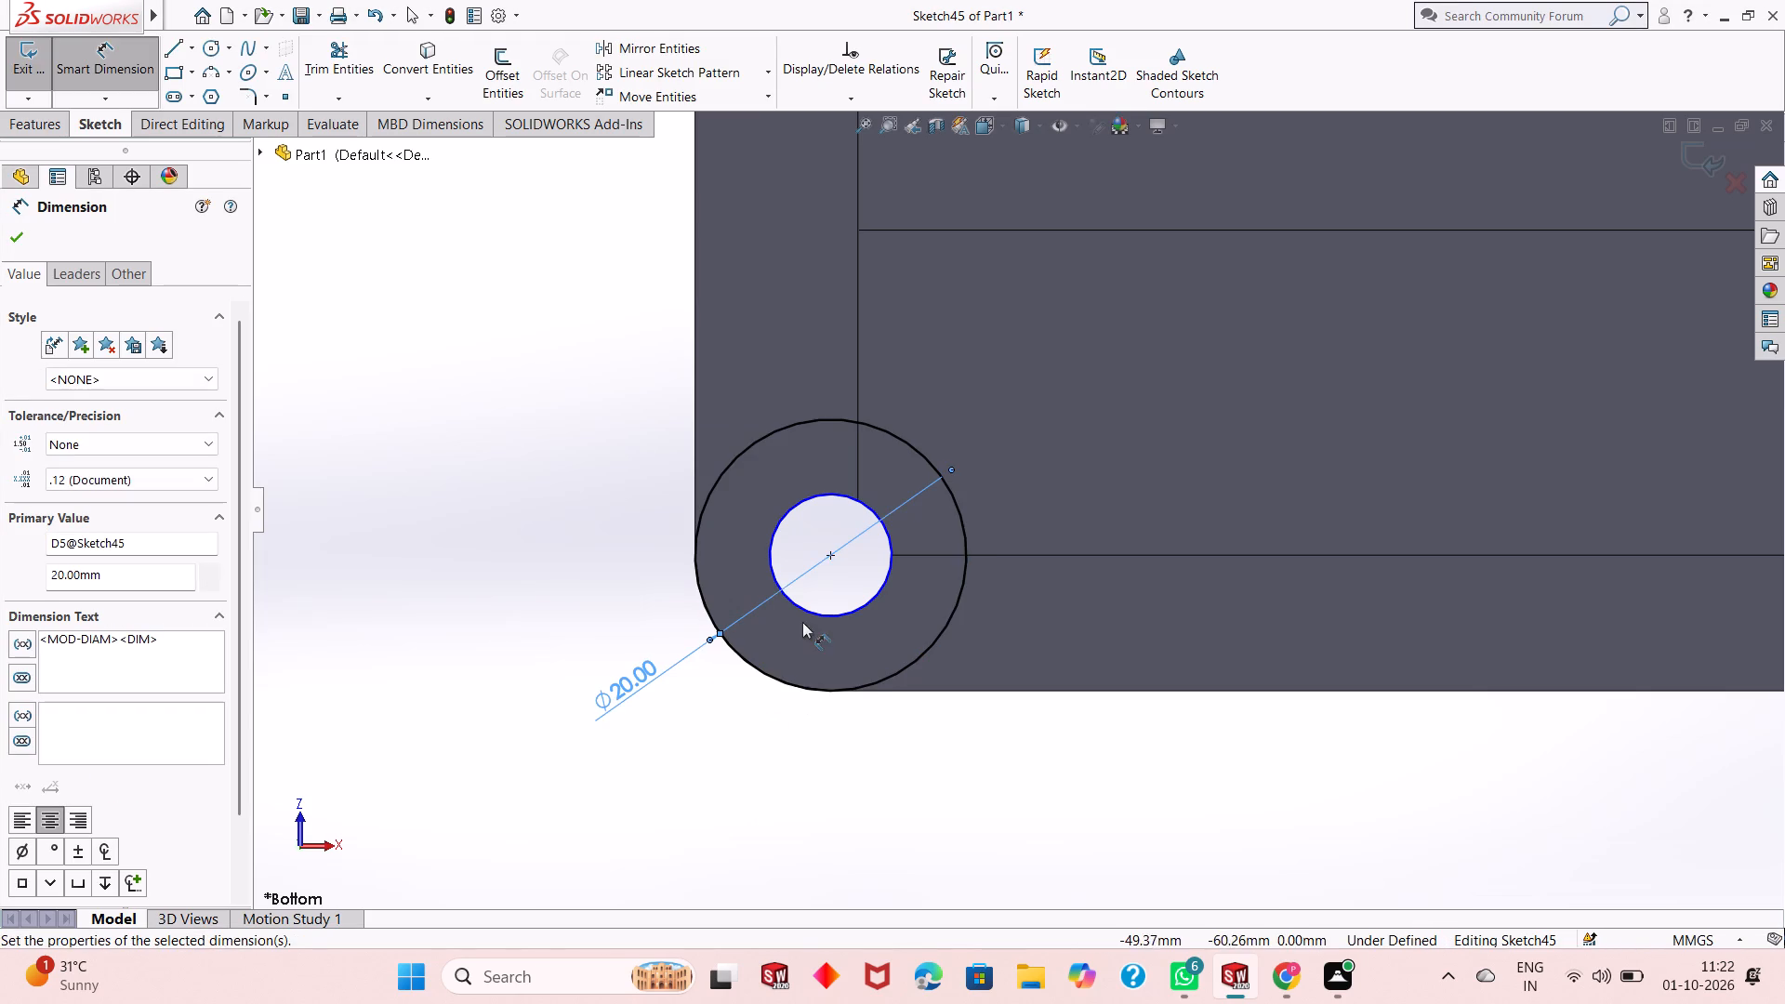
{"action": "left_click", "coordinate": [819, 614]}
{"action": "left_click", "coordinate": [706, 790]}
{"action": "key", "text": "Return"}
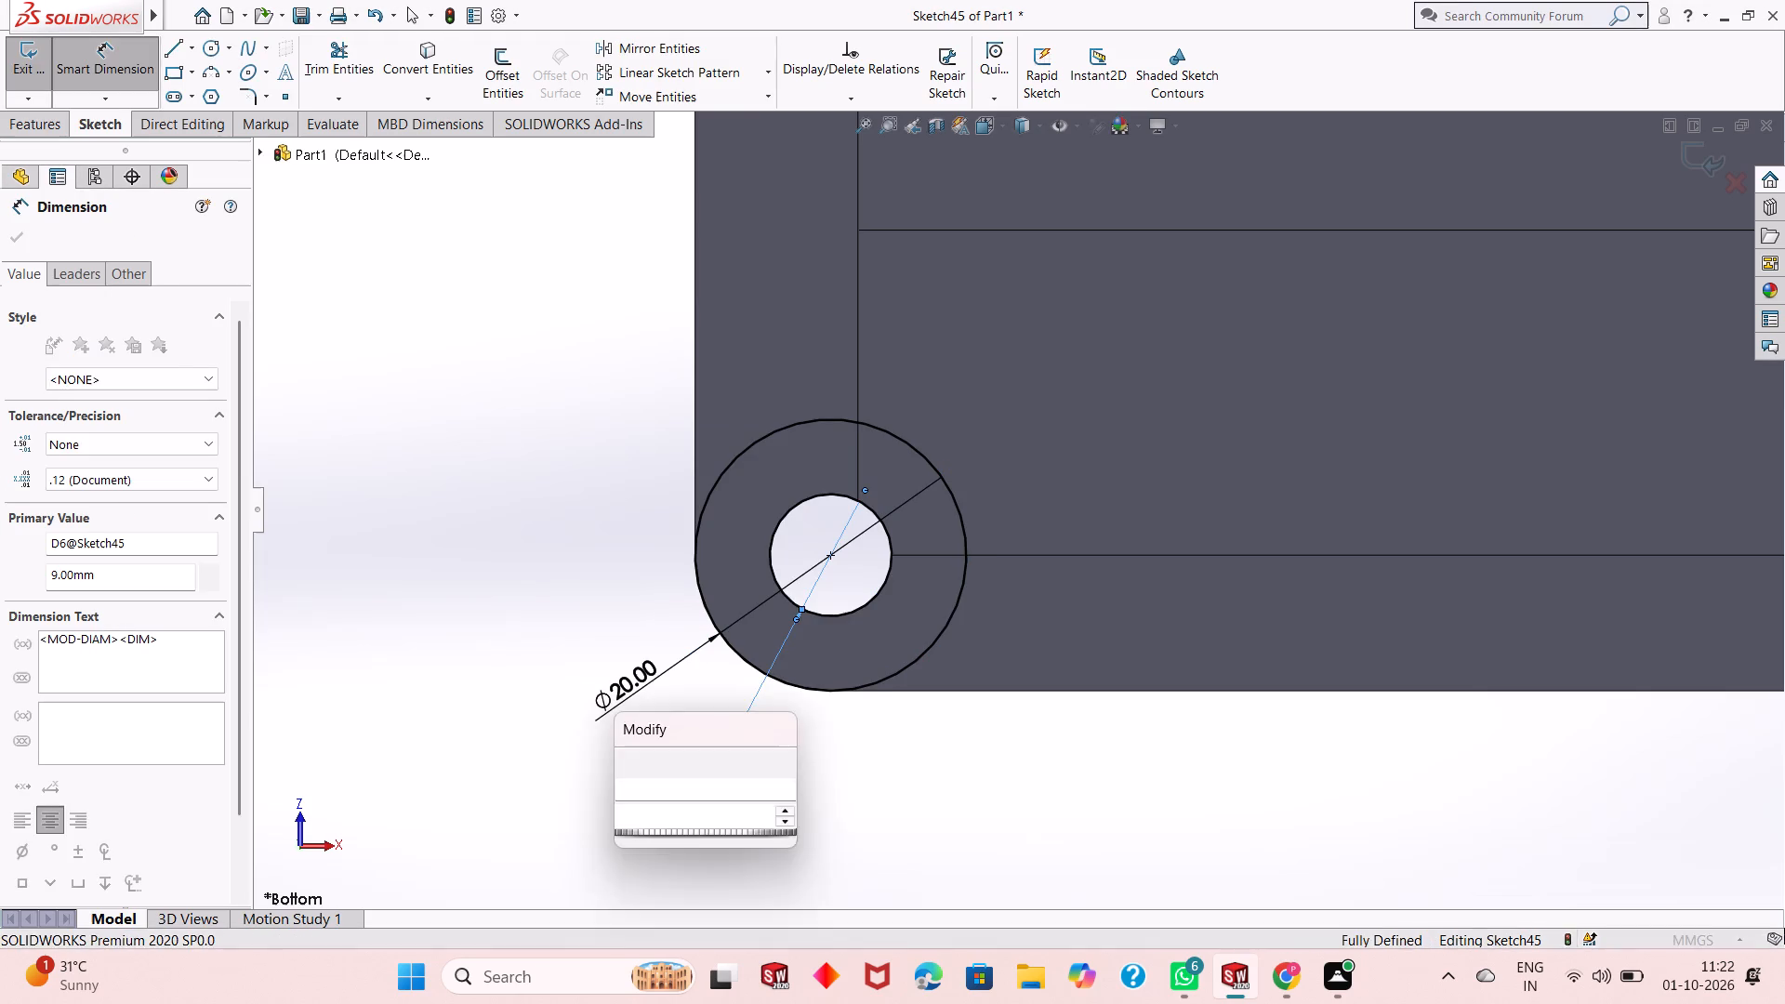
{"action": "scroll", "coordinate": [688, 787], "scroll_direction": "up", "scroll_amount": 7}
{"action": "scroll", "coordinate": [849, 713], "scroll_direction": "up", "scroll_amount": 2}
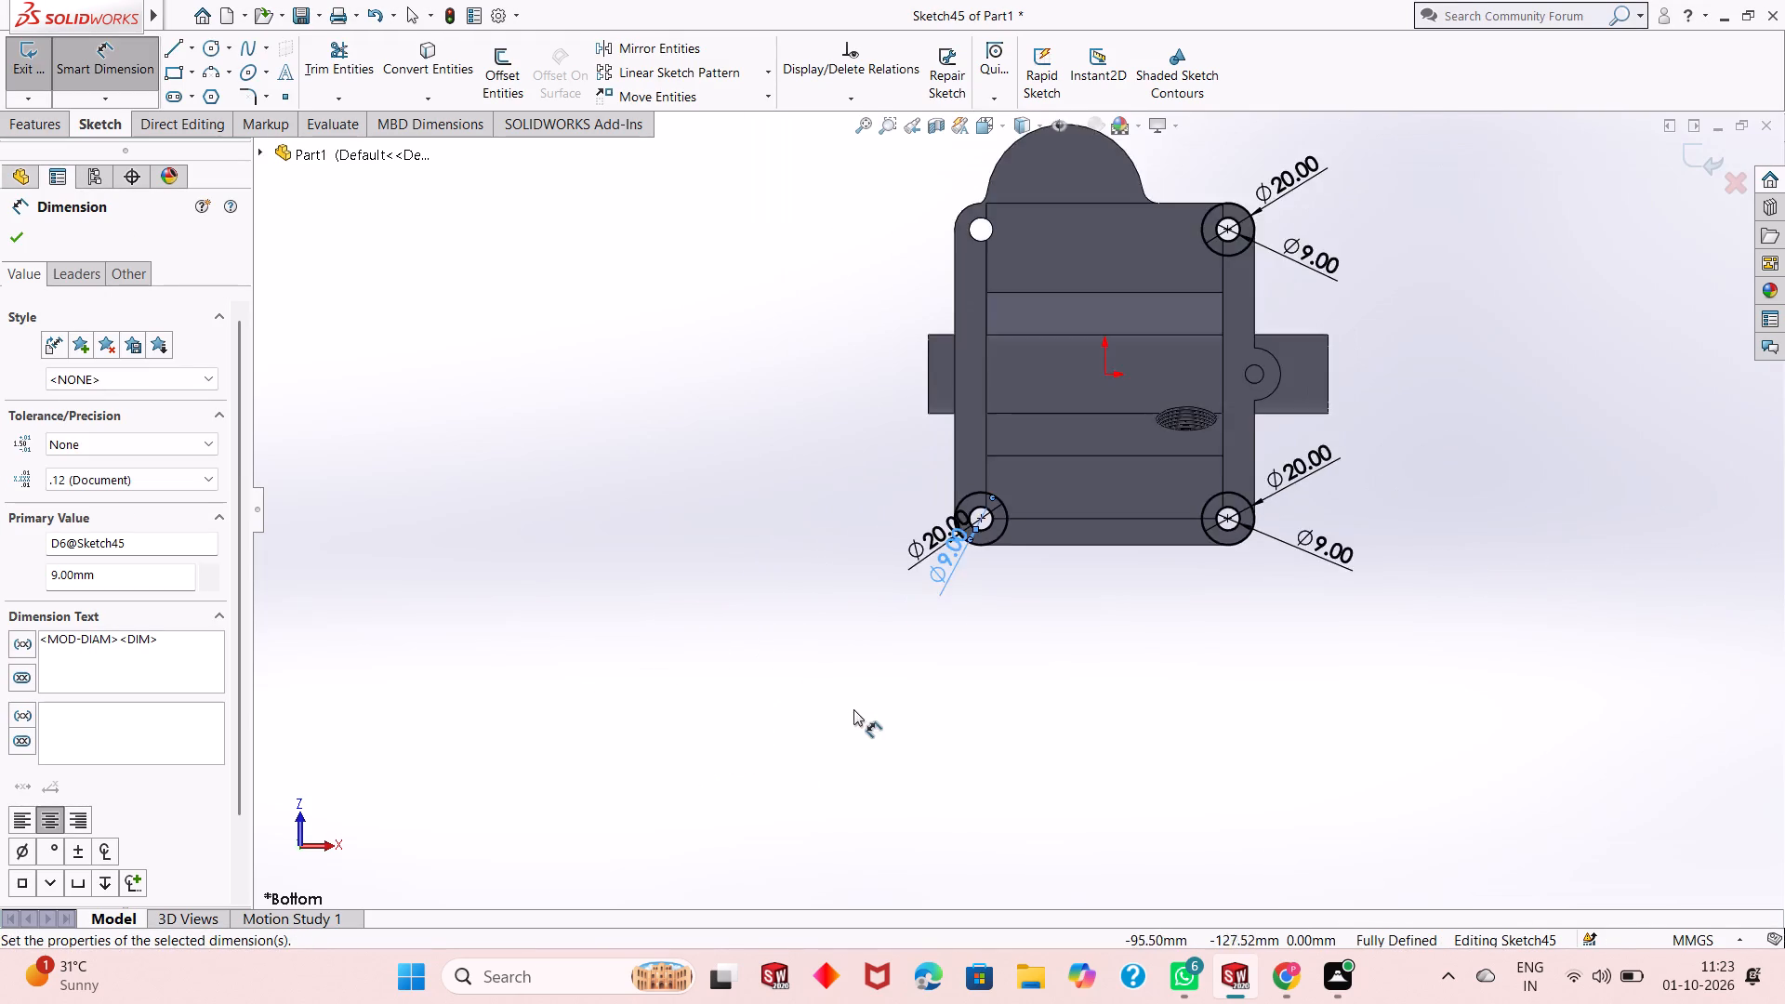
{"action": "scroll", "coordinate": [853, 709], "scroll_direction": "up", "scroll_amount": 2}
{"action": "scroll", "coordinate": [1089, 269], "scroll_direction": "down", "scroll_amount": 5}
{"action": "scroll", "coordinate": [943, 416], "scroll_direction": "down", "scroll_amount": 4}
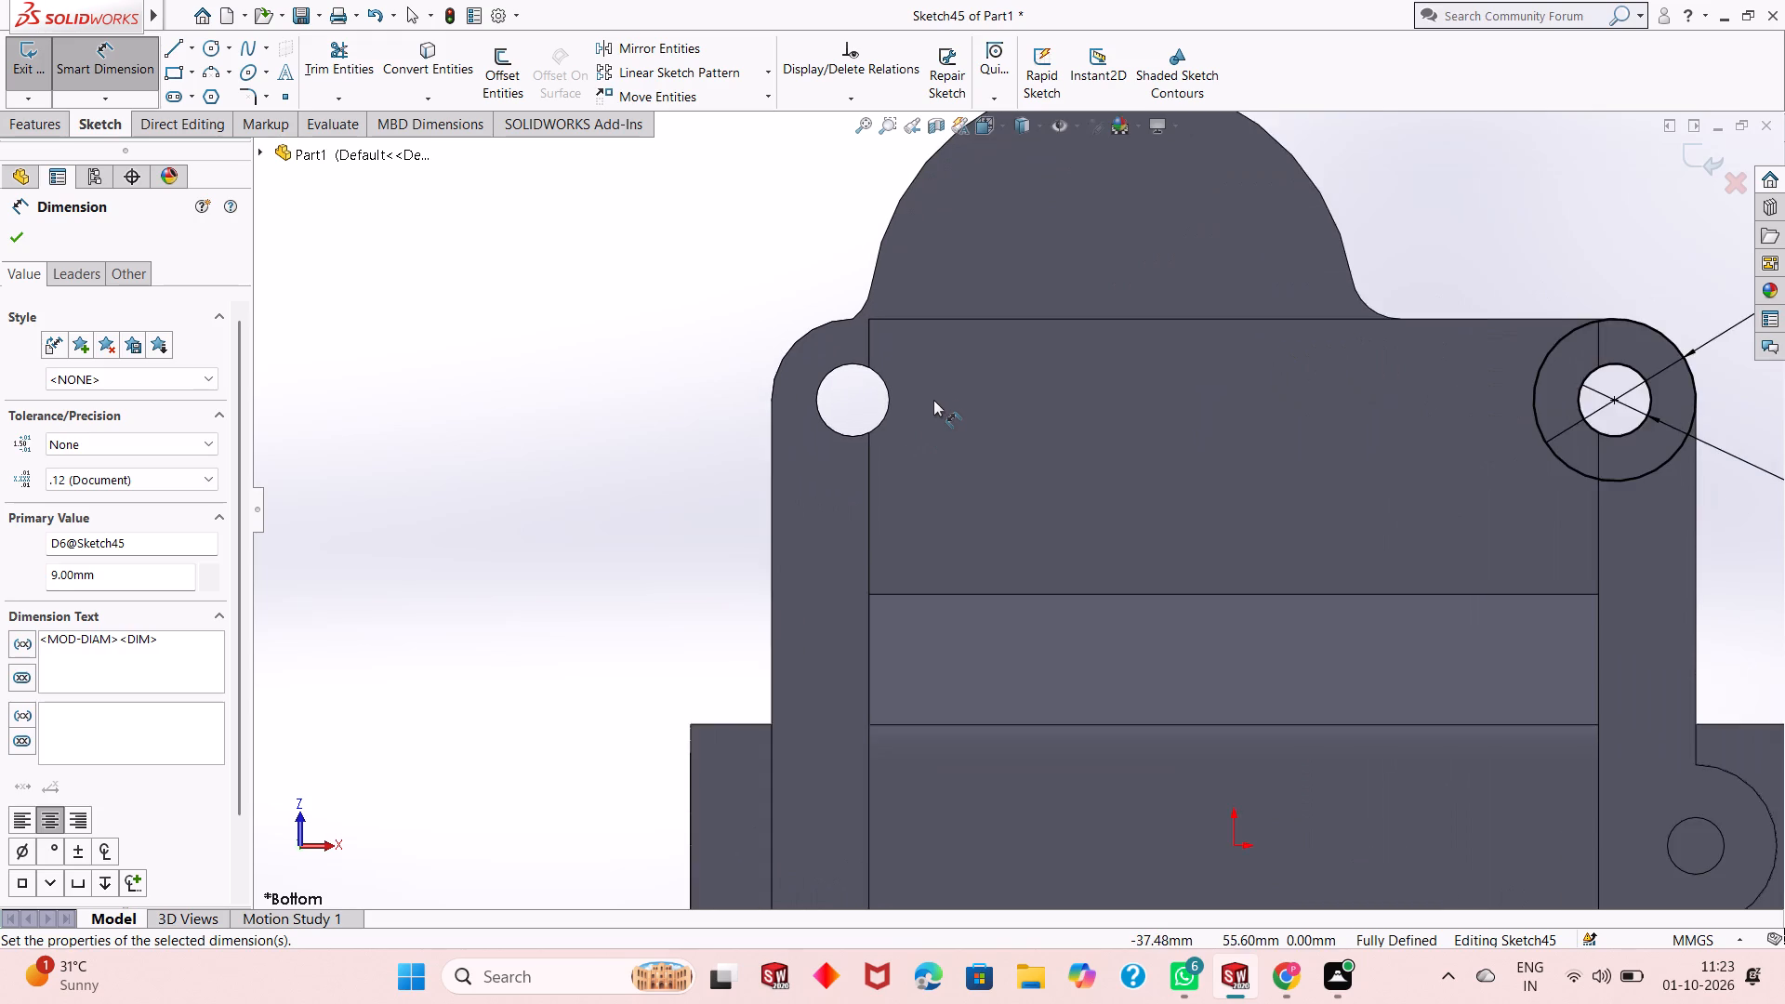
{"action": "key", "text": "Escape"}
{"action": "key", "text": "Escape"}
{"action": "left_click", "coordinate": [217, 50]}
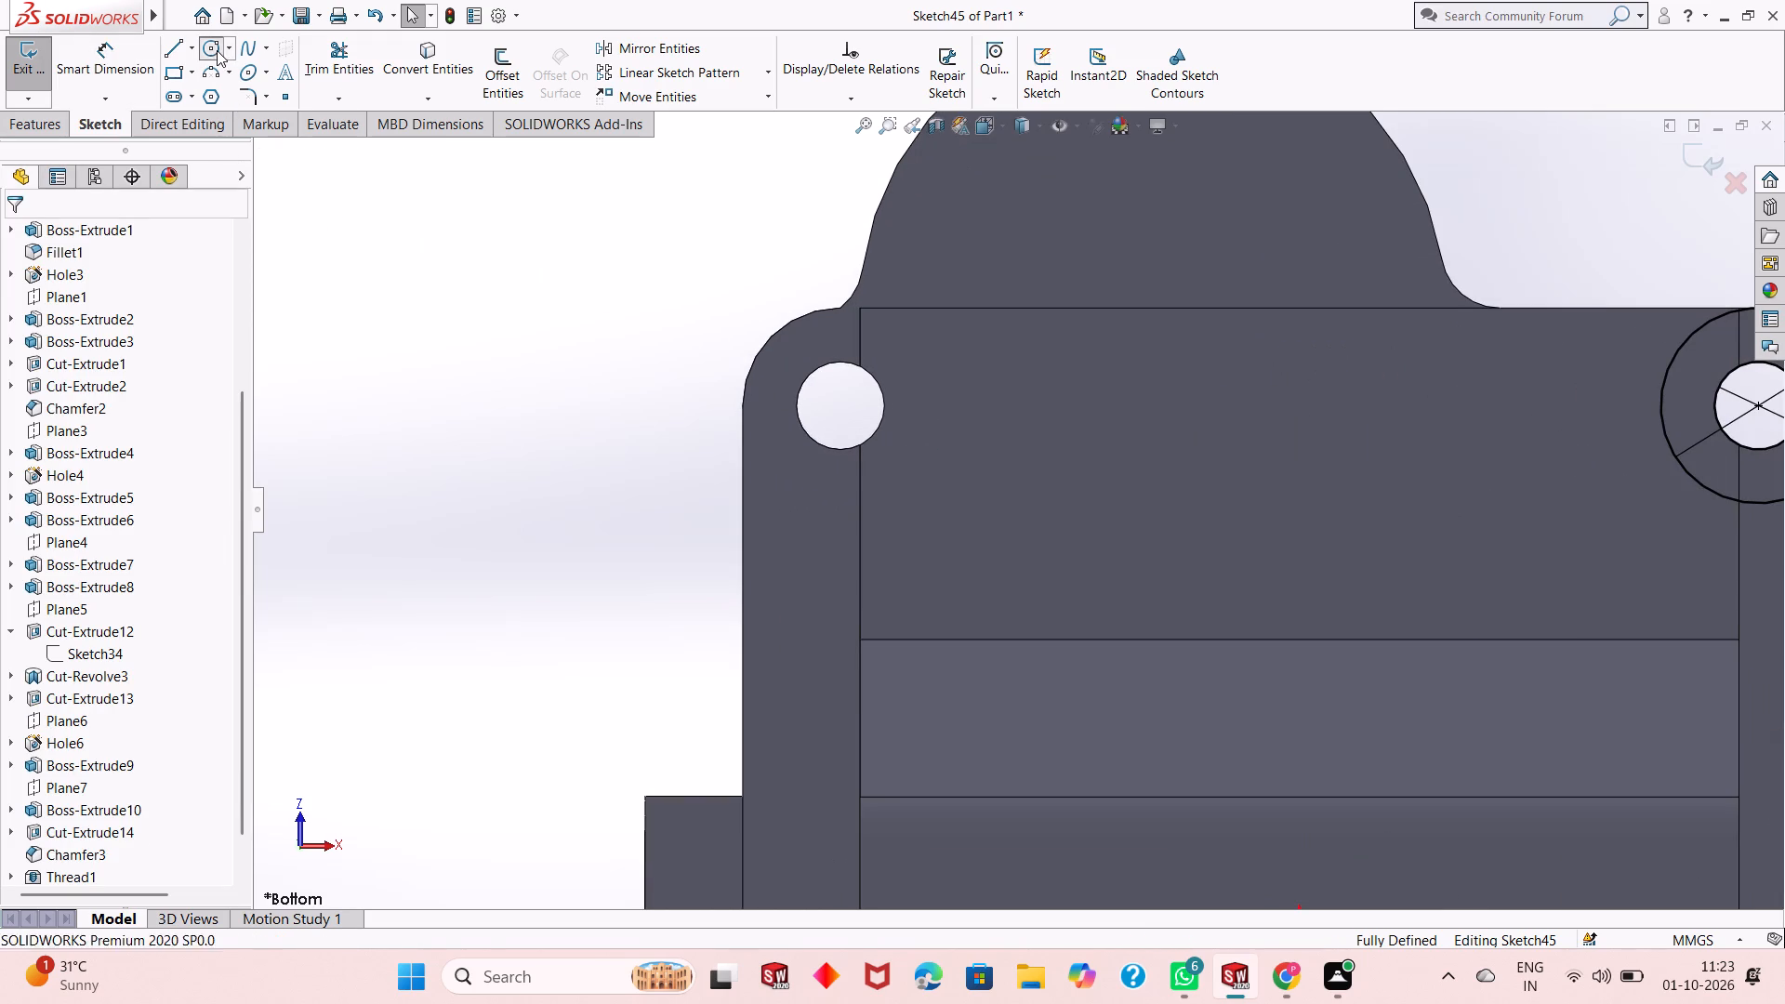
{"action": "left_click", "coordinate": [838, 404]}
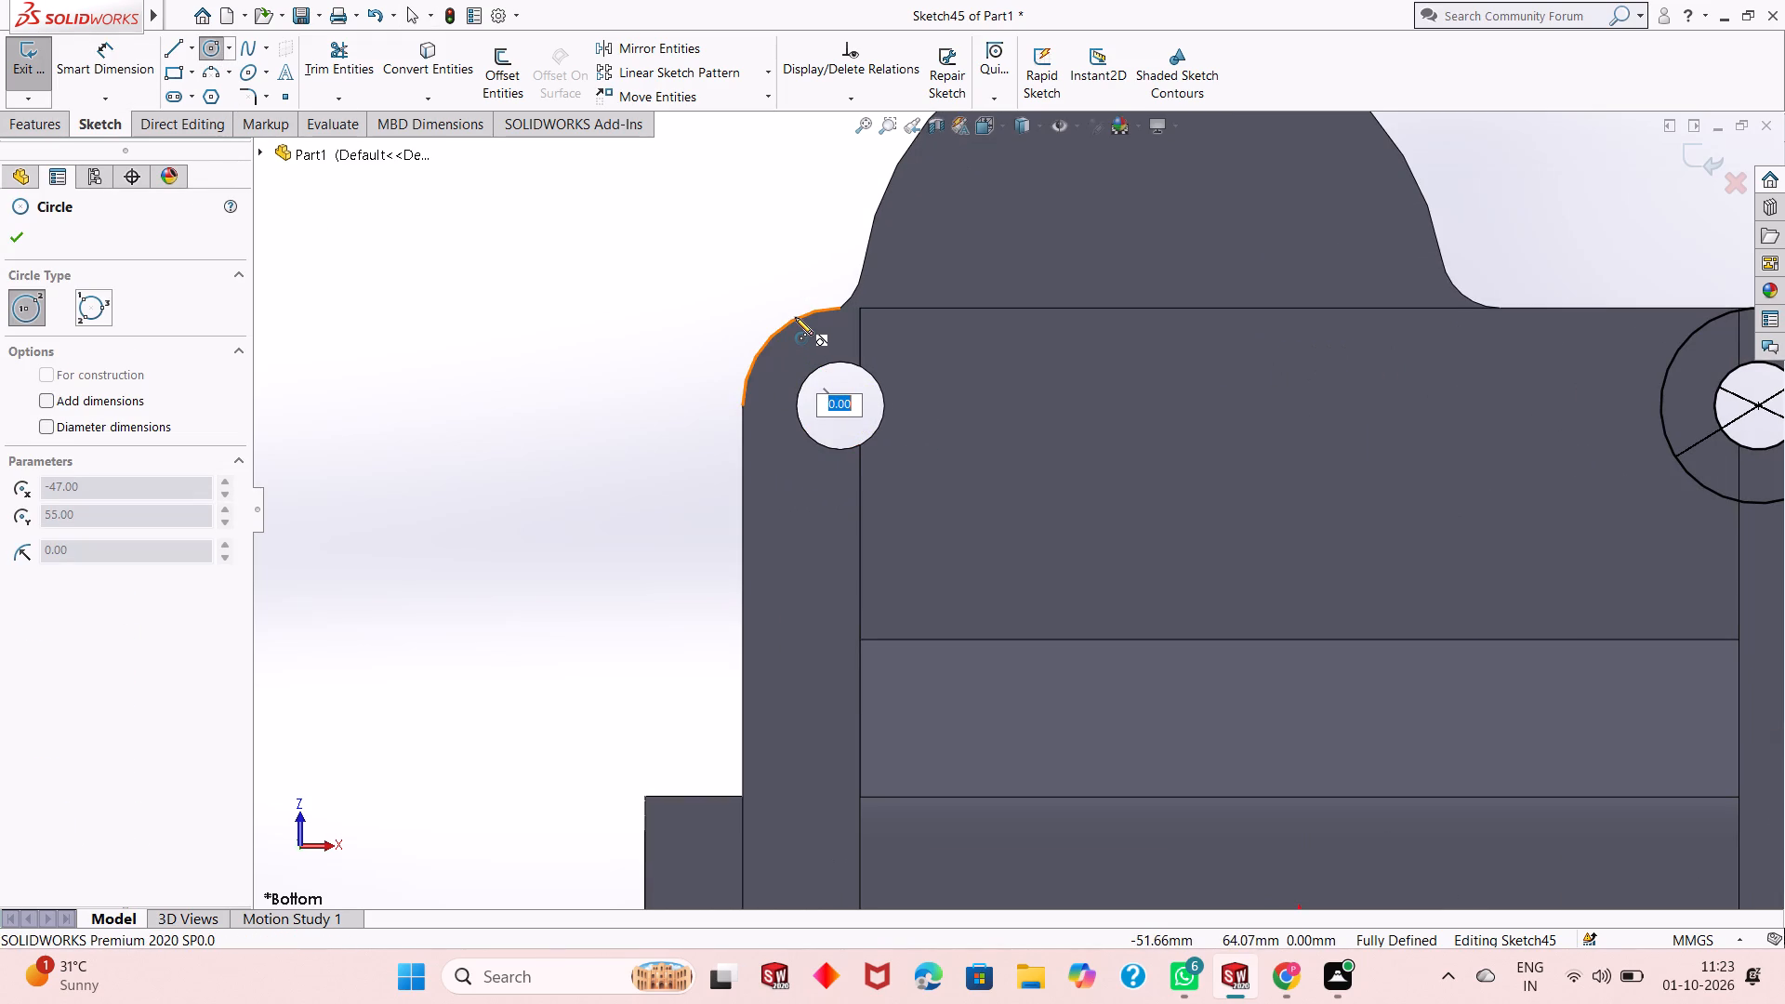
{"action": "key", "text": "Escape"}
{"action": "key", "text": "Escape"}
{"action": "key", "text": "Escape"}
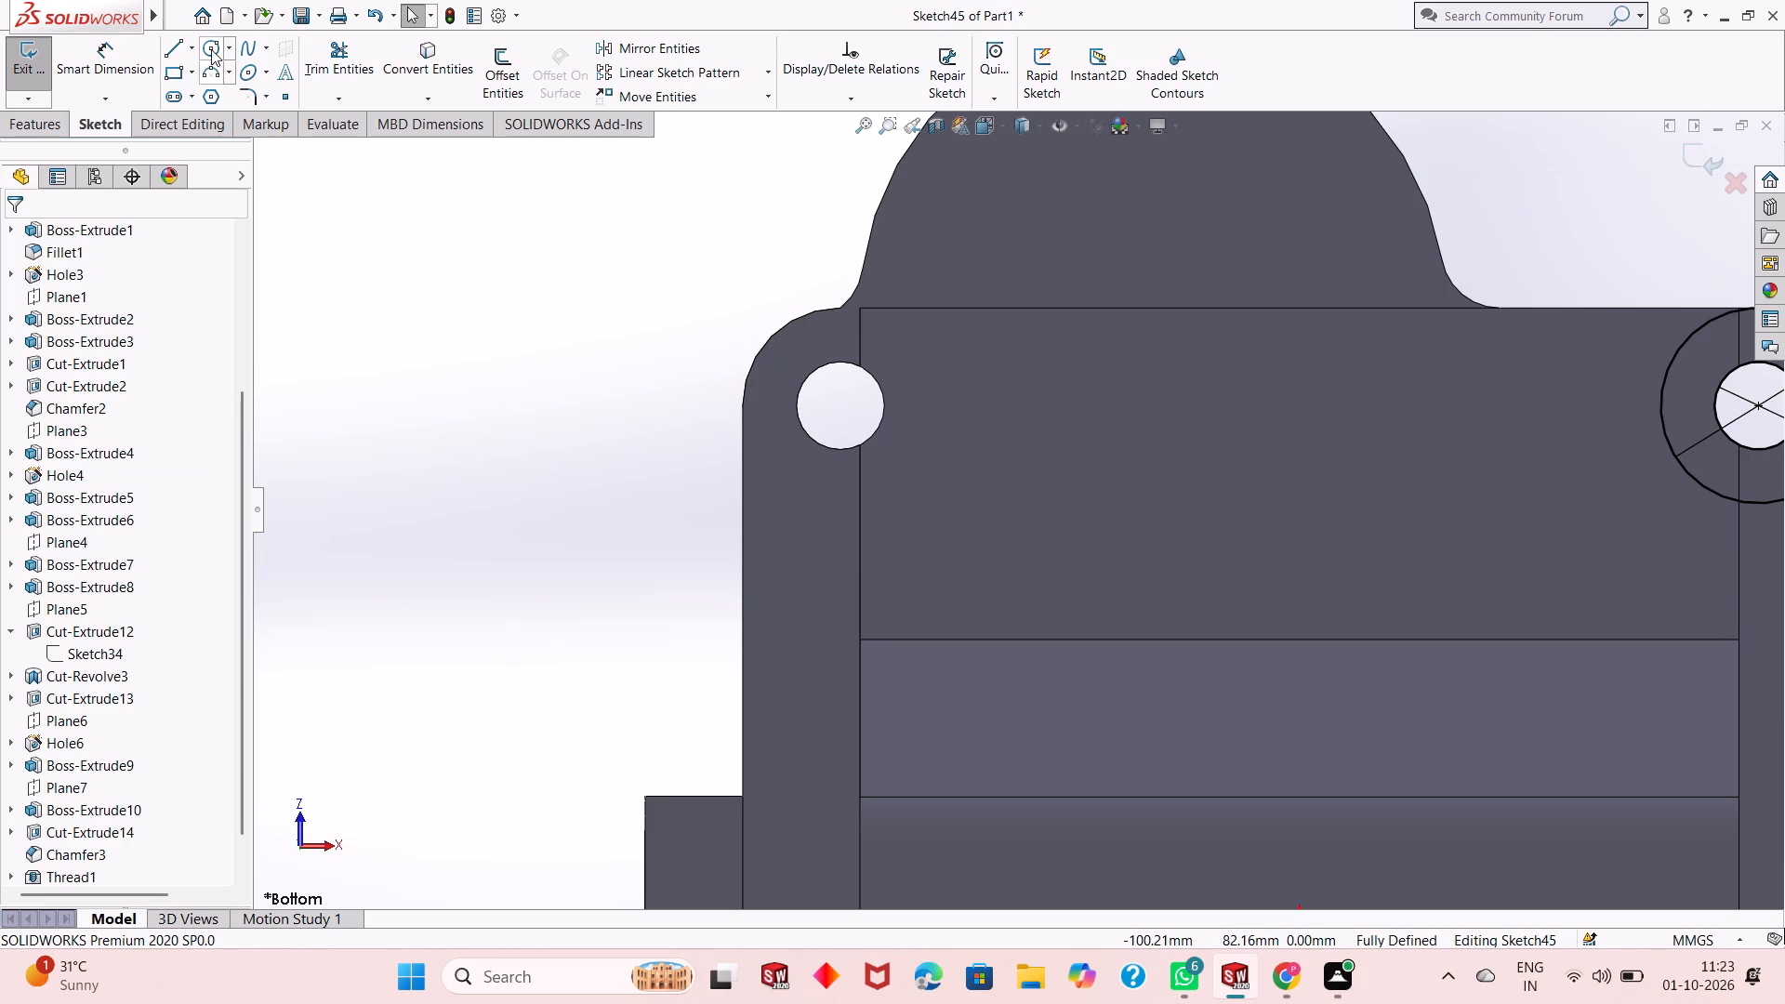
Sketch two concentric circles, radii about 10 mm and 4.5 mm, at the remaining corner hole beside the lobe, opposite the small lug's side.
{"action": "left_click", "coordinate": [211, 49]}
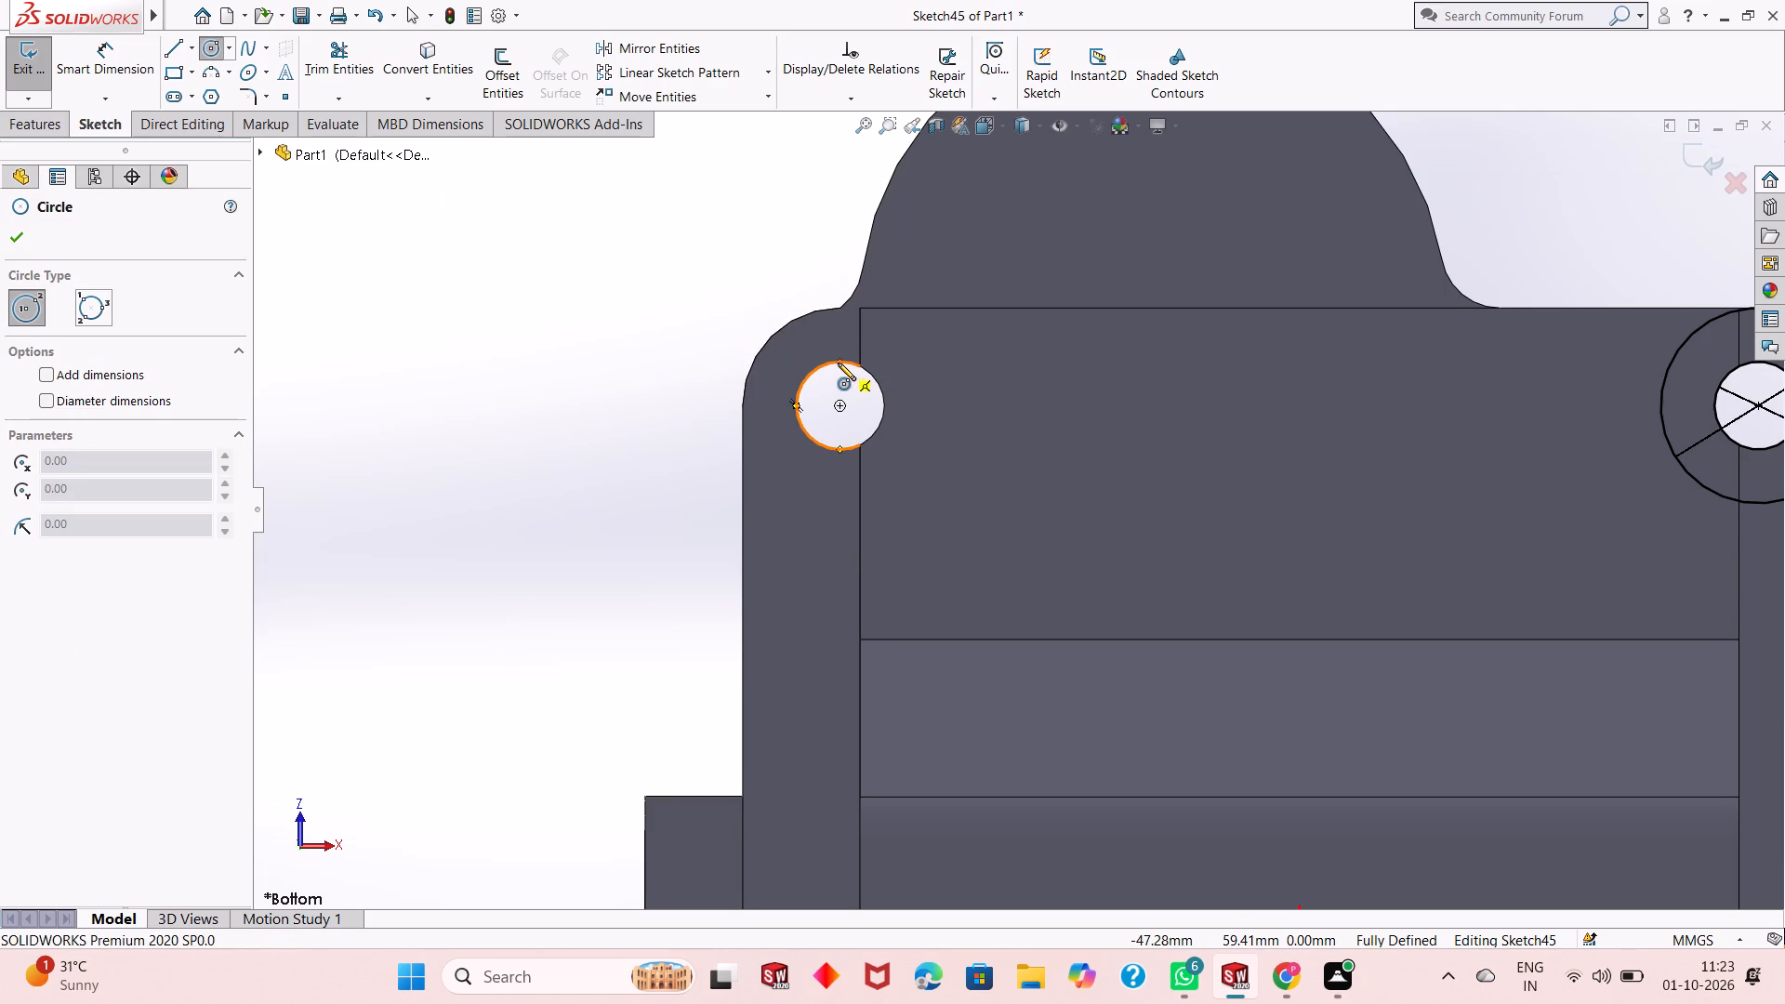
{"action": "left_click", "coordinate": [839, 403]}
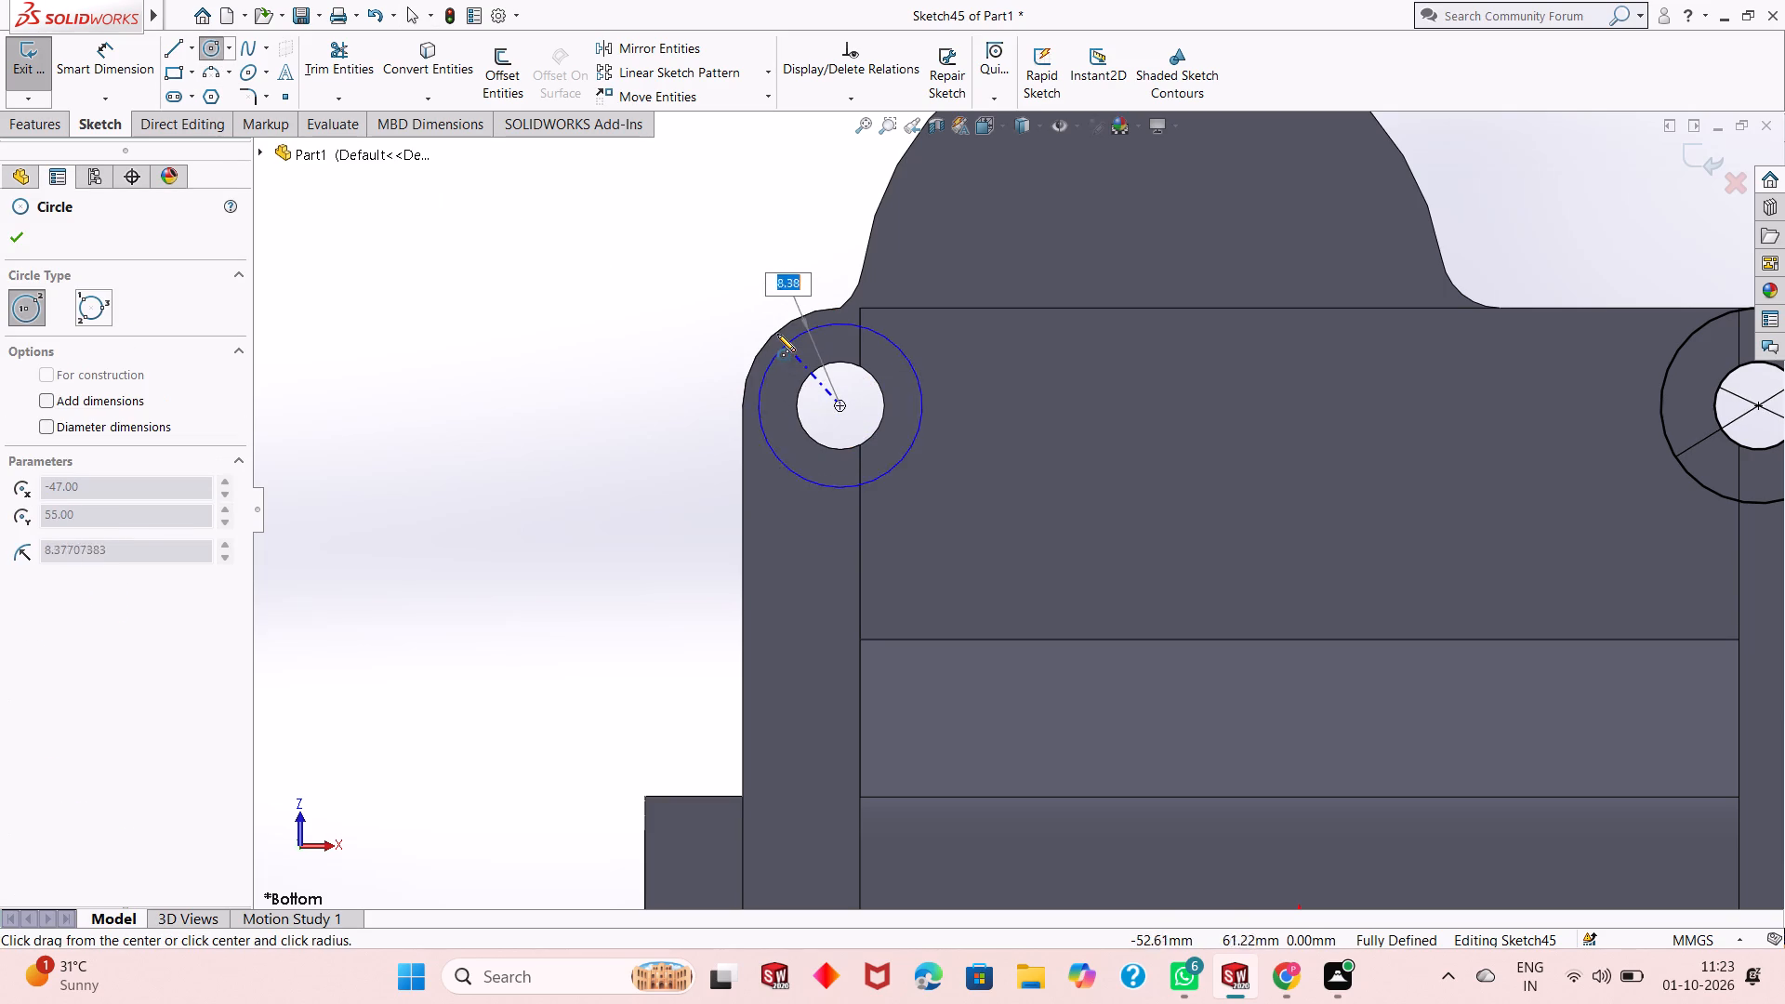
{"action": "left_click", "coordinate": [777, 334]}
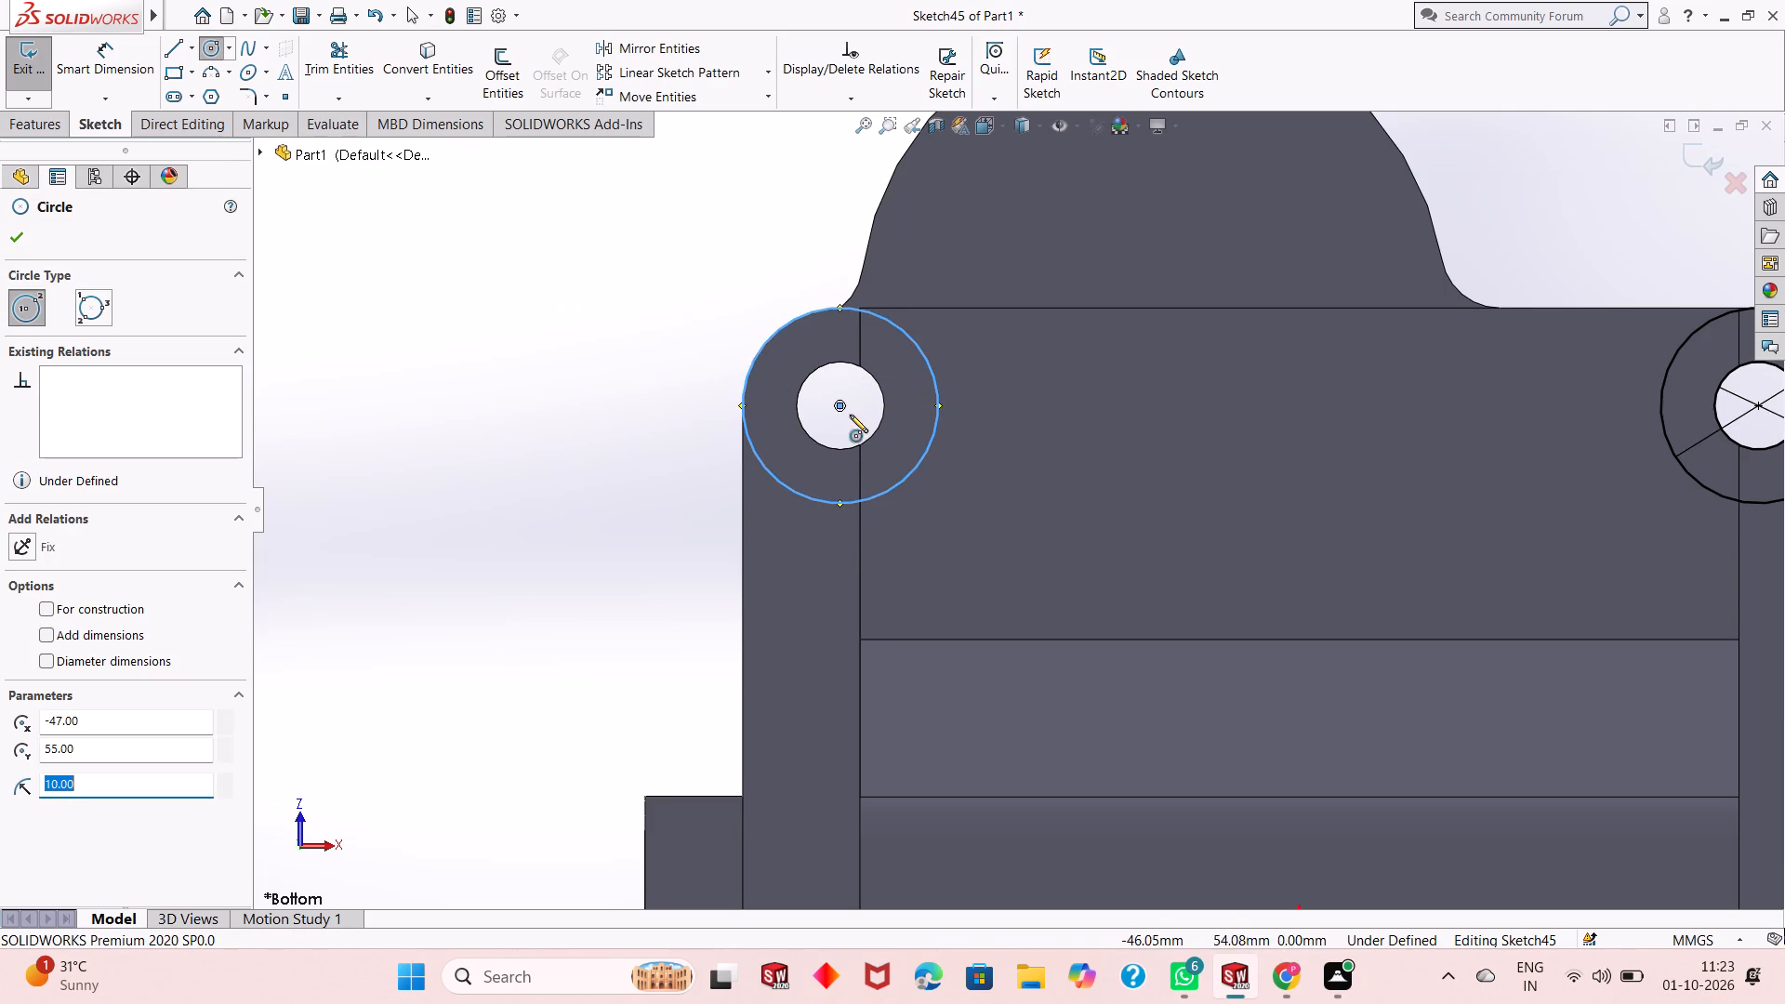
{"action": "left_click", "coordinate": [841, 406]}
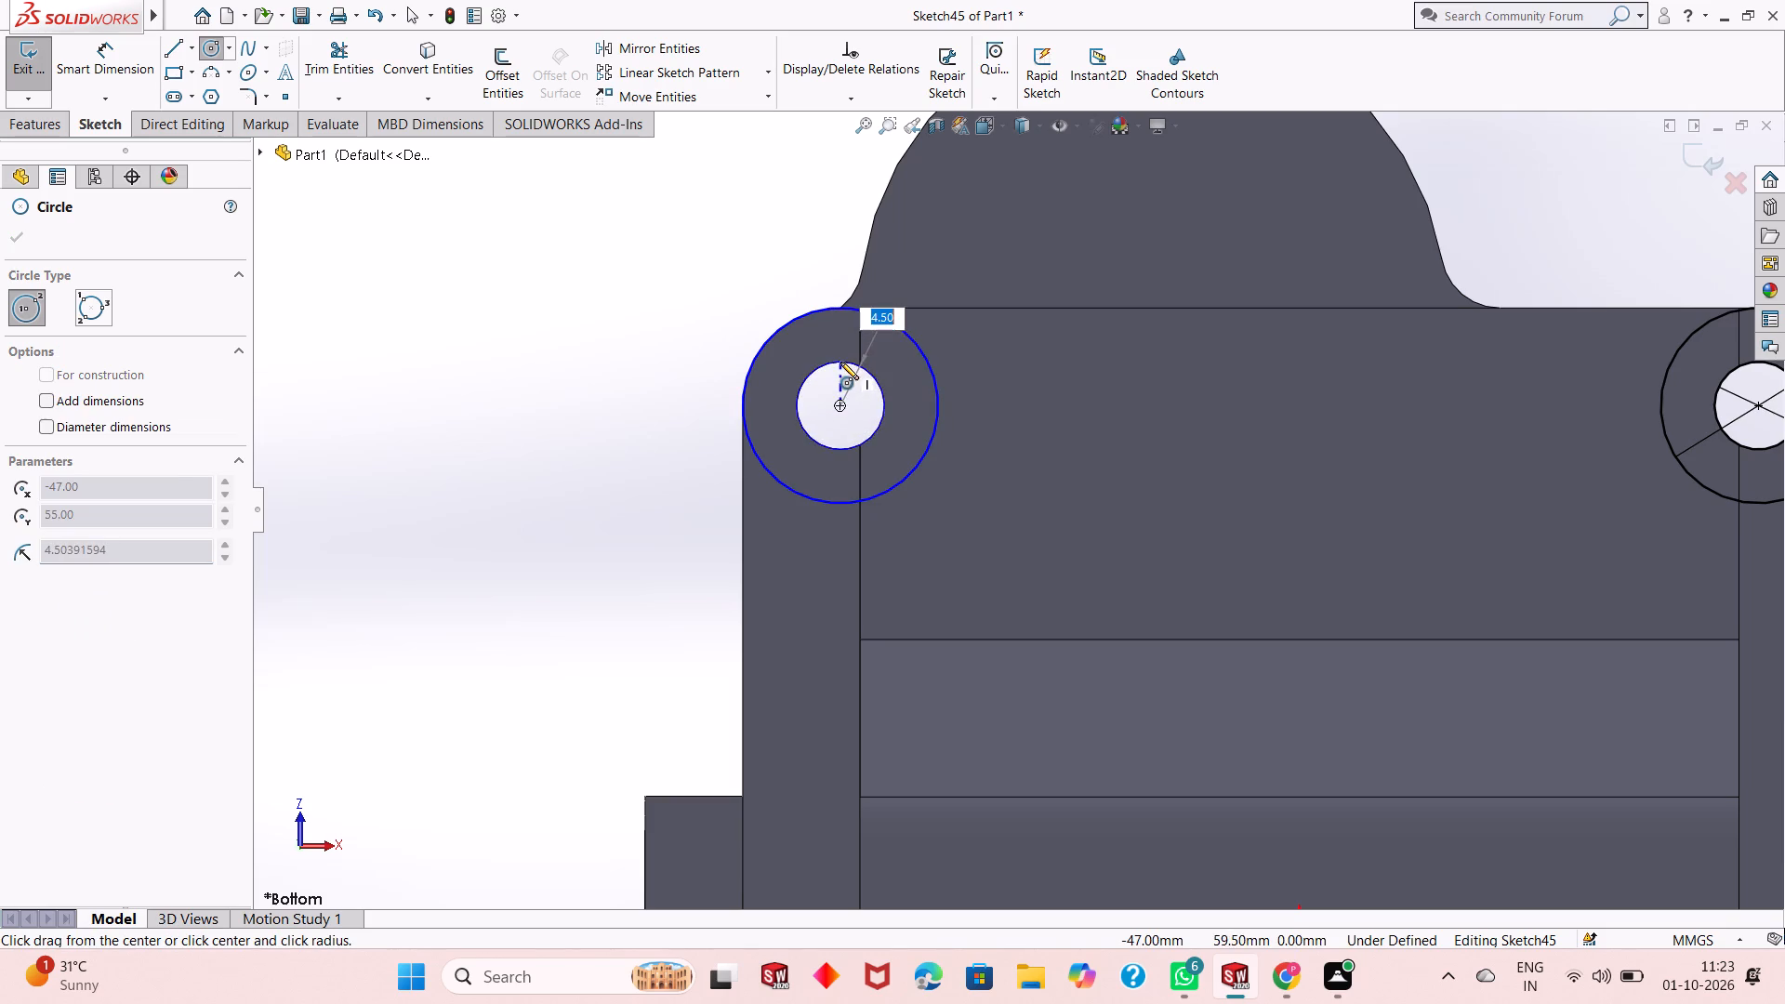
{"action": "left_click", "coordinate": [840, 362]}
{"action": "right_click", "coordinate": [500, 280]}
{"action": "left_click", "coordinate": [550, 310]}
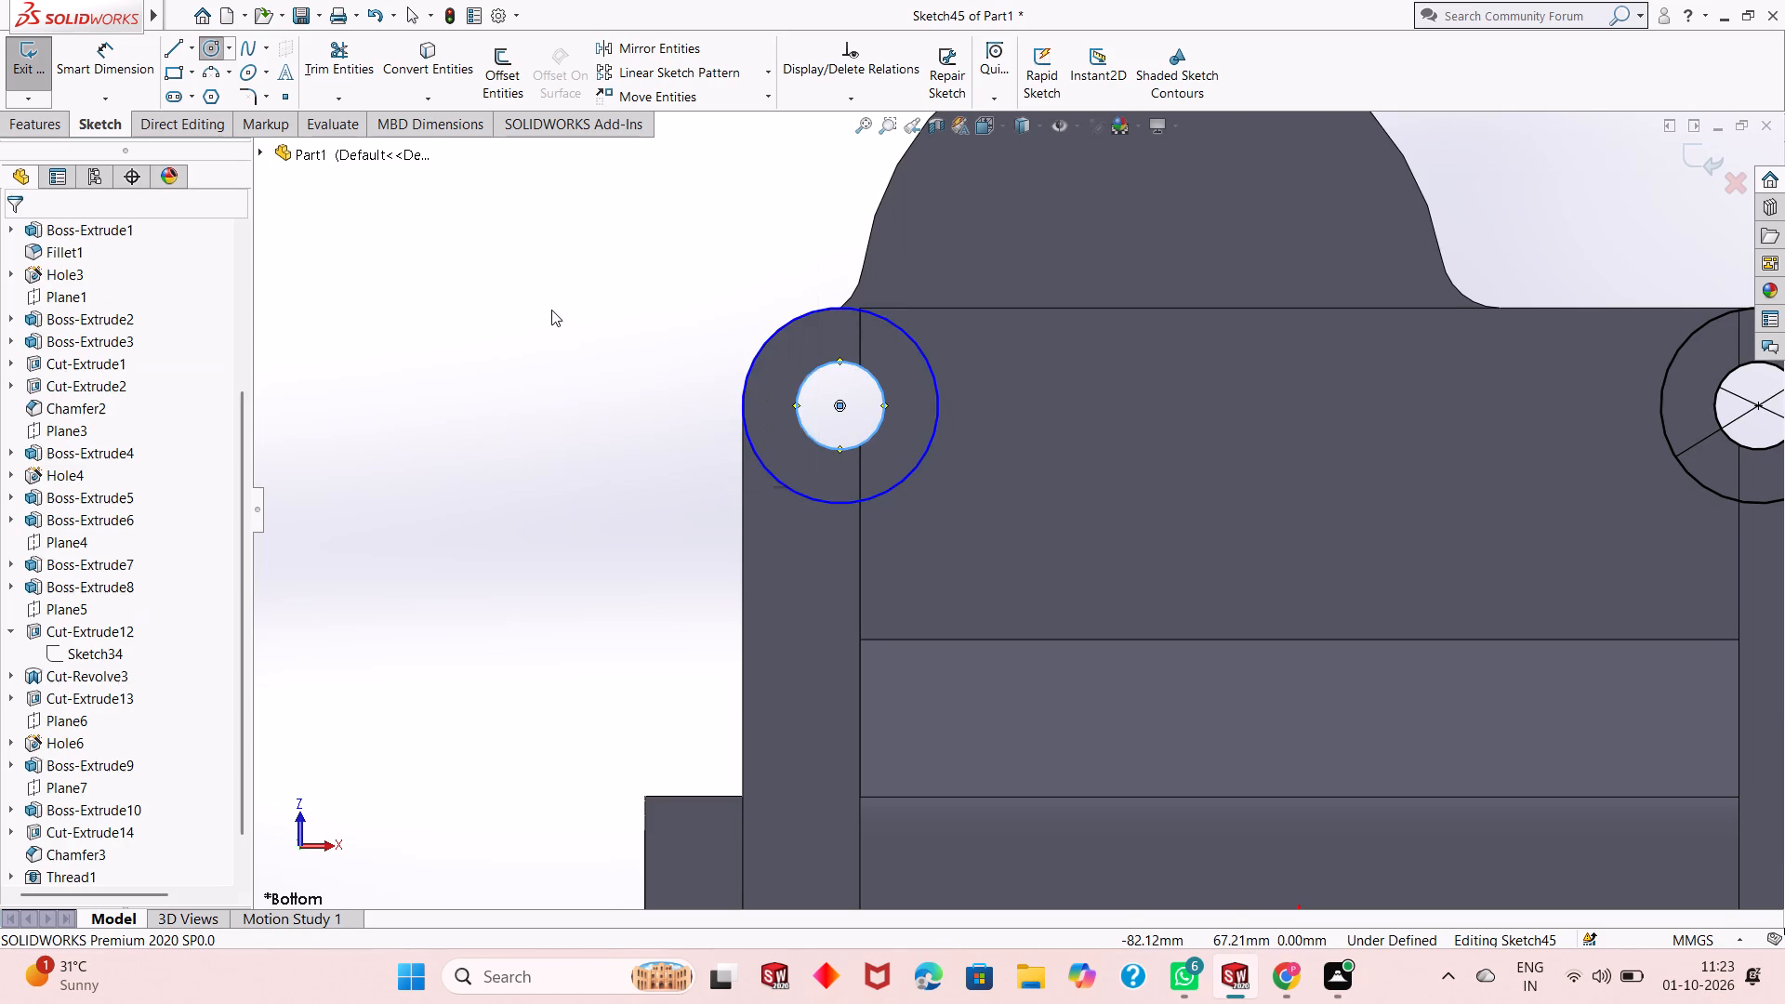
Dimension the outer circle at the last corner hole as 20 mm and the inner circle as 9 mm in diameter.
{"action": "left_click", "coordinate": [96, 62]}
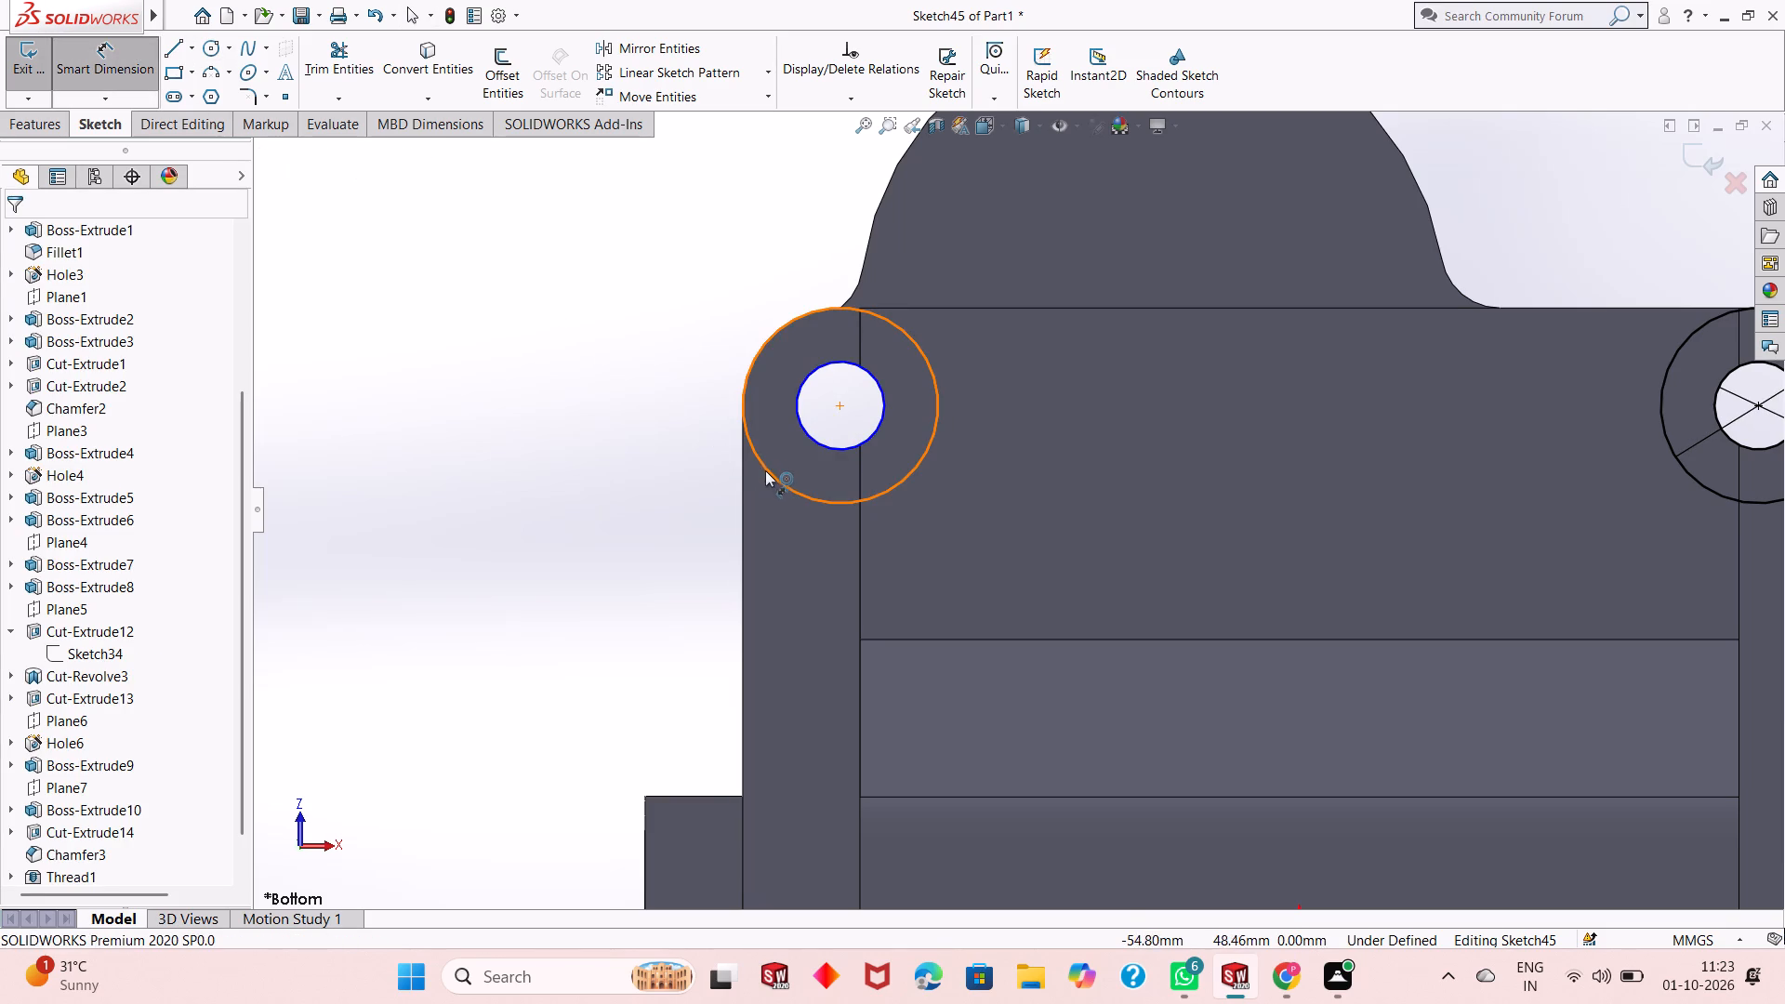
{"action": "left_click", "coordinate": [764, 469]}
{"action": "left_click", "coordinate": [669, 517]}
{"action": "key", "text": "Return"}
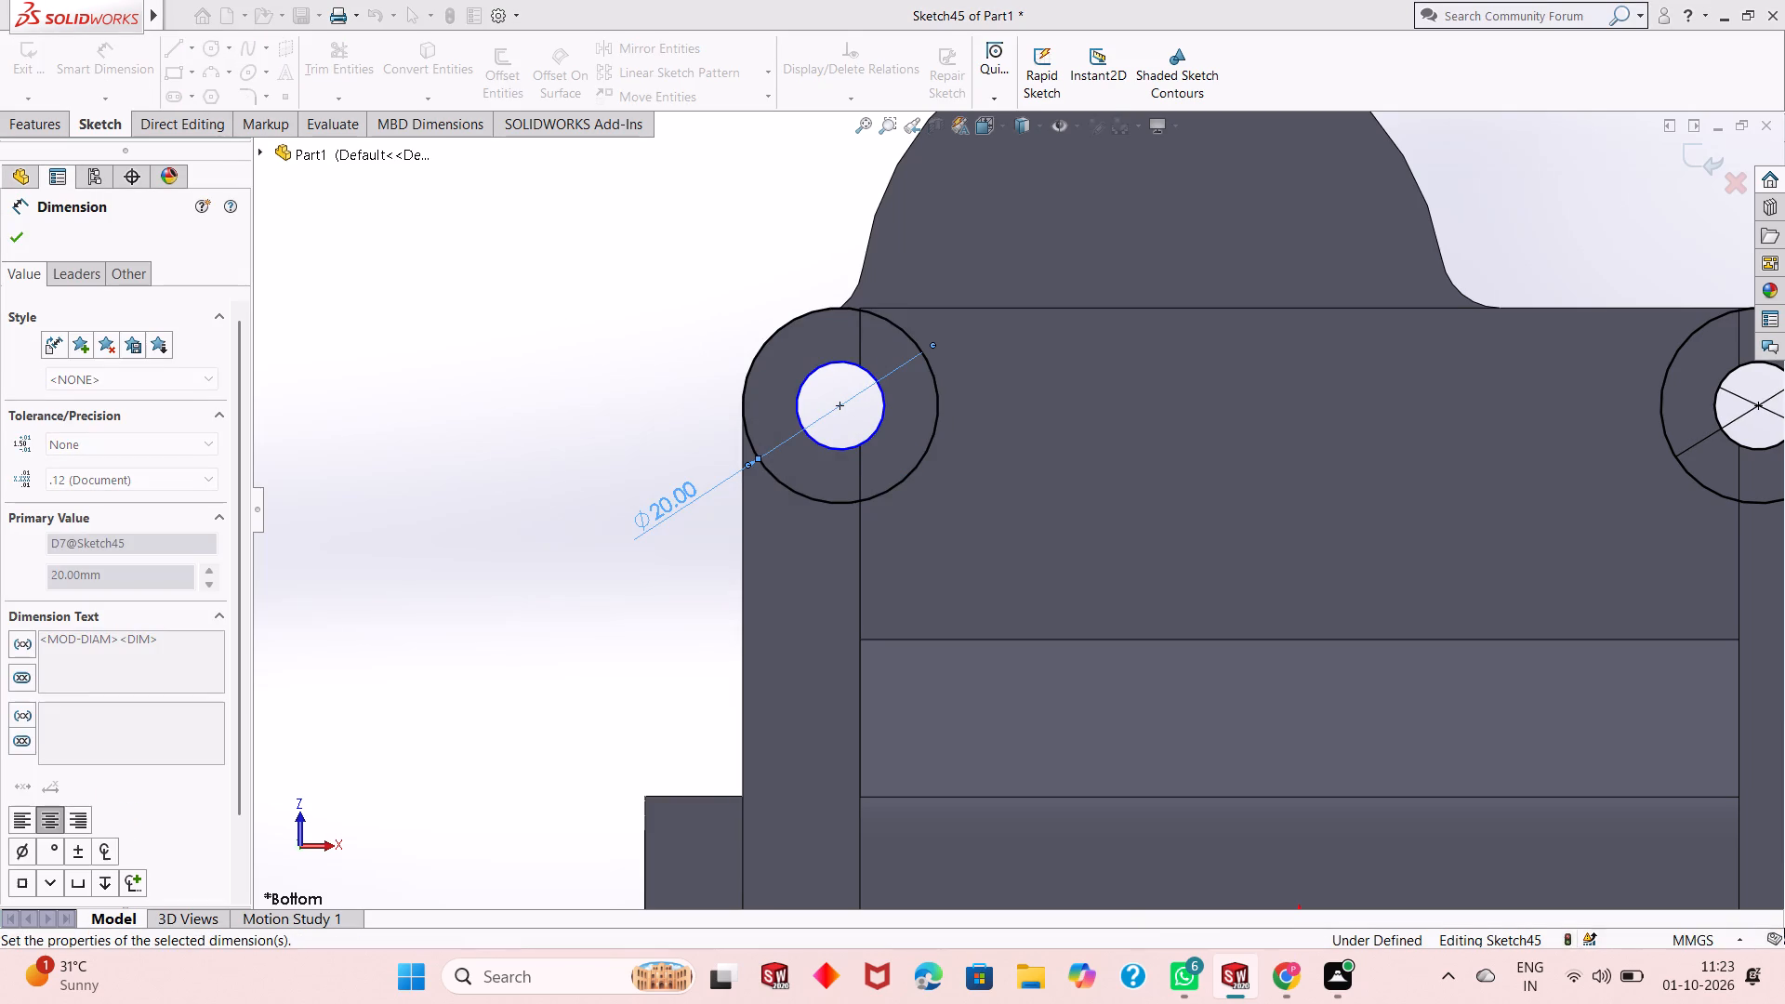
{"action": "left_click", "coordinate": [823, 444]}
{"action": "left_click", "coordinate": [506, 505]}
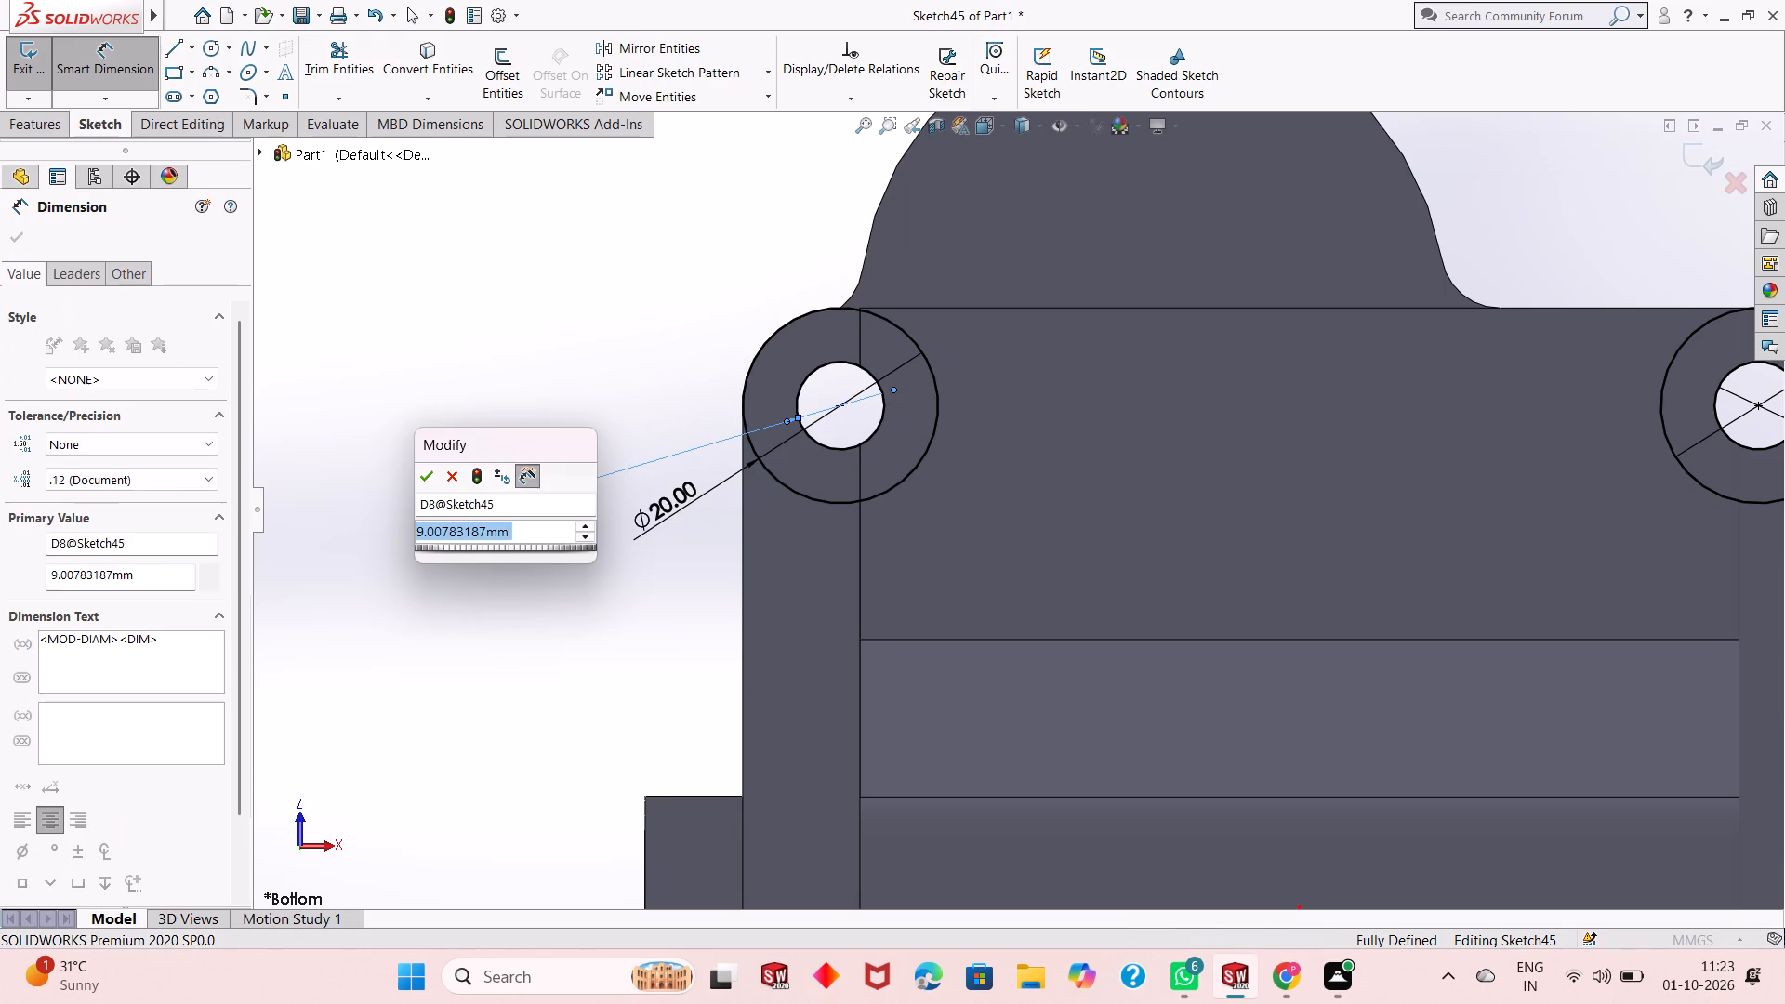
{"action": "key", "text": "9"}
{"action": "key", "text": "Return"}
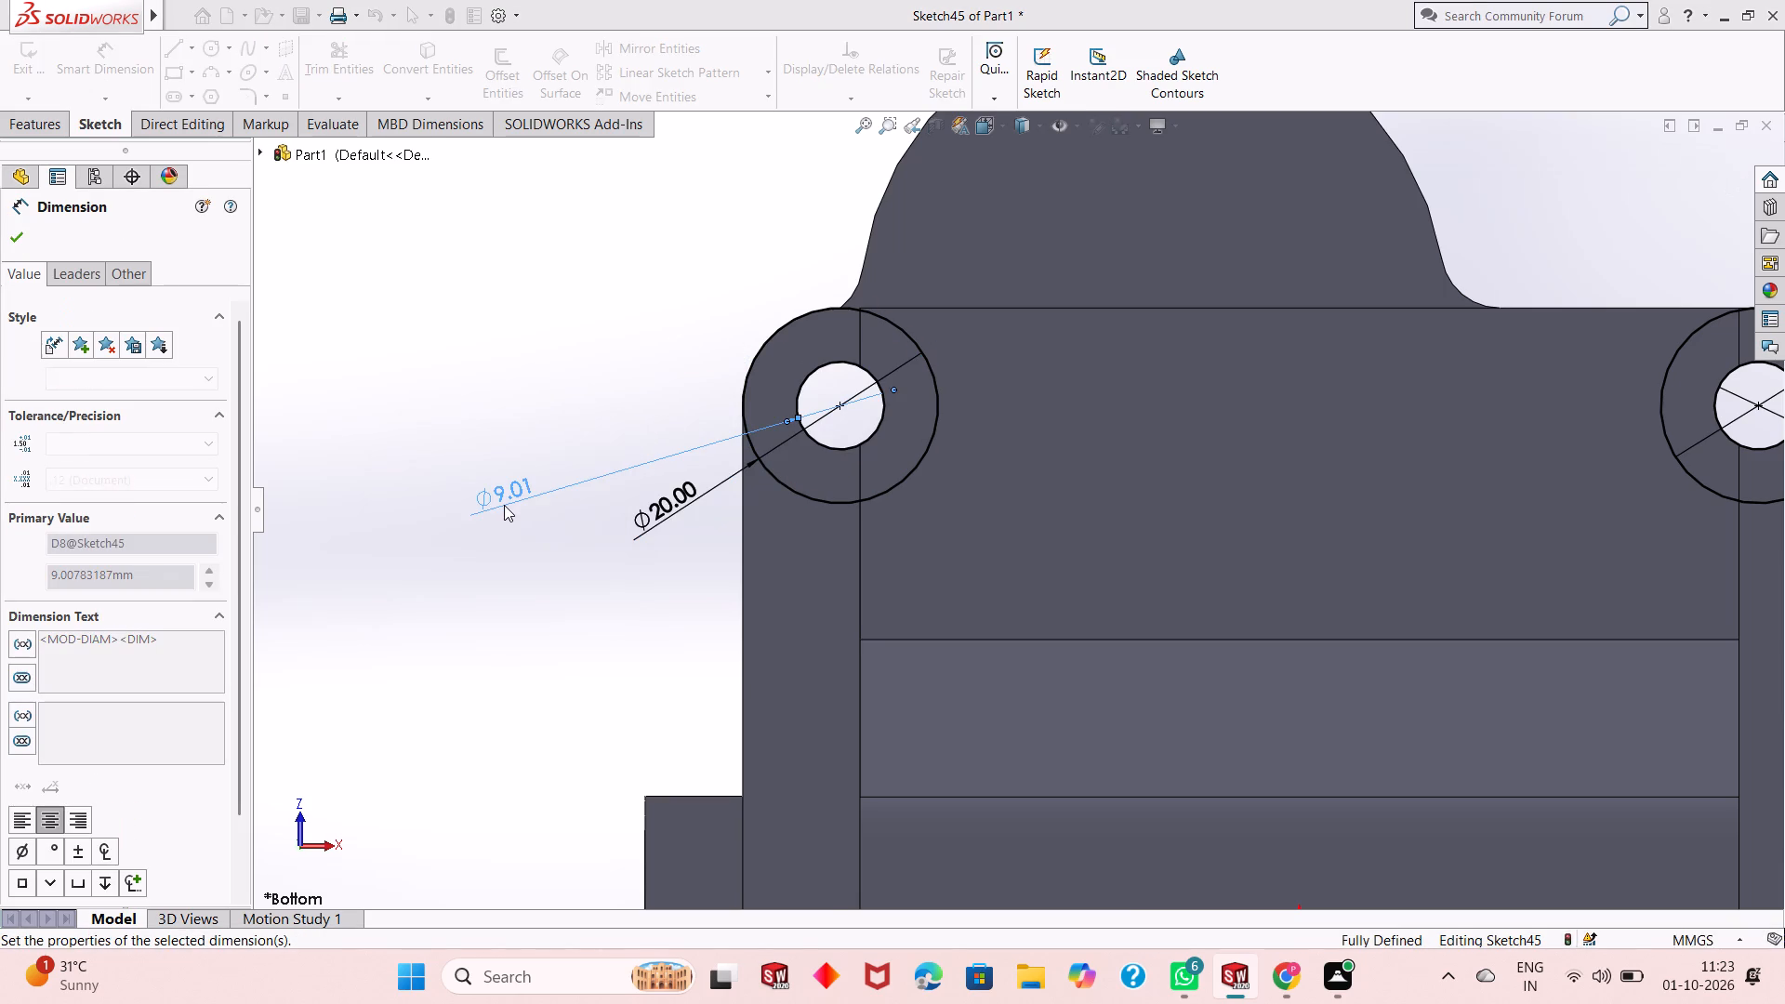
Examine the circle pairs at all four base corner holes from the underside, the side and the lobe end.
{"action": "scroll", "coordinate": [795, 579], "scroll_direction": "up", "scroll_amount": 4}
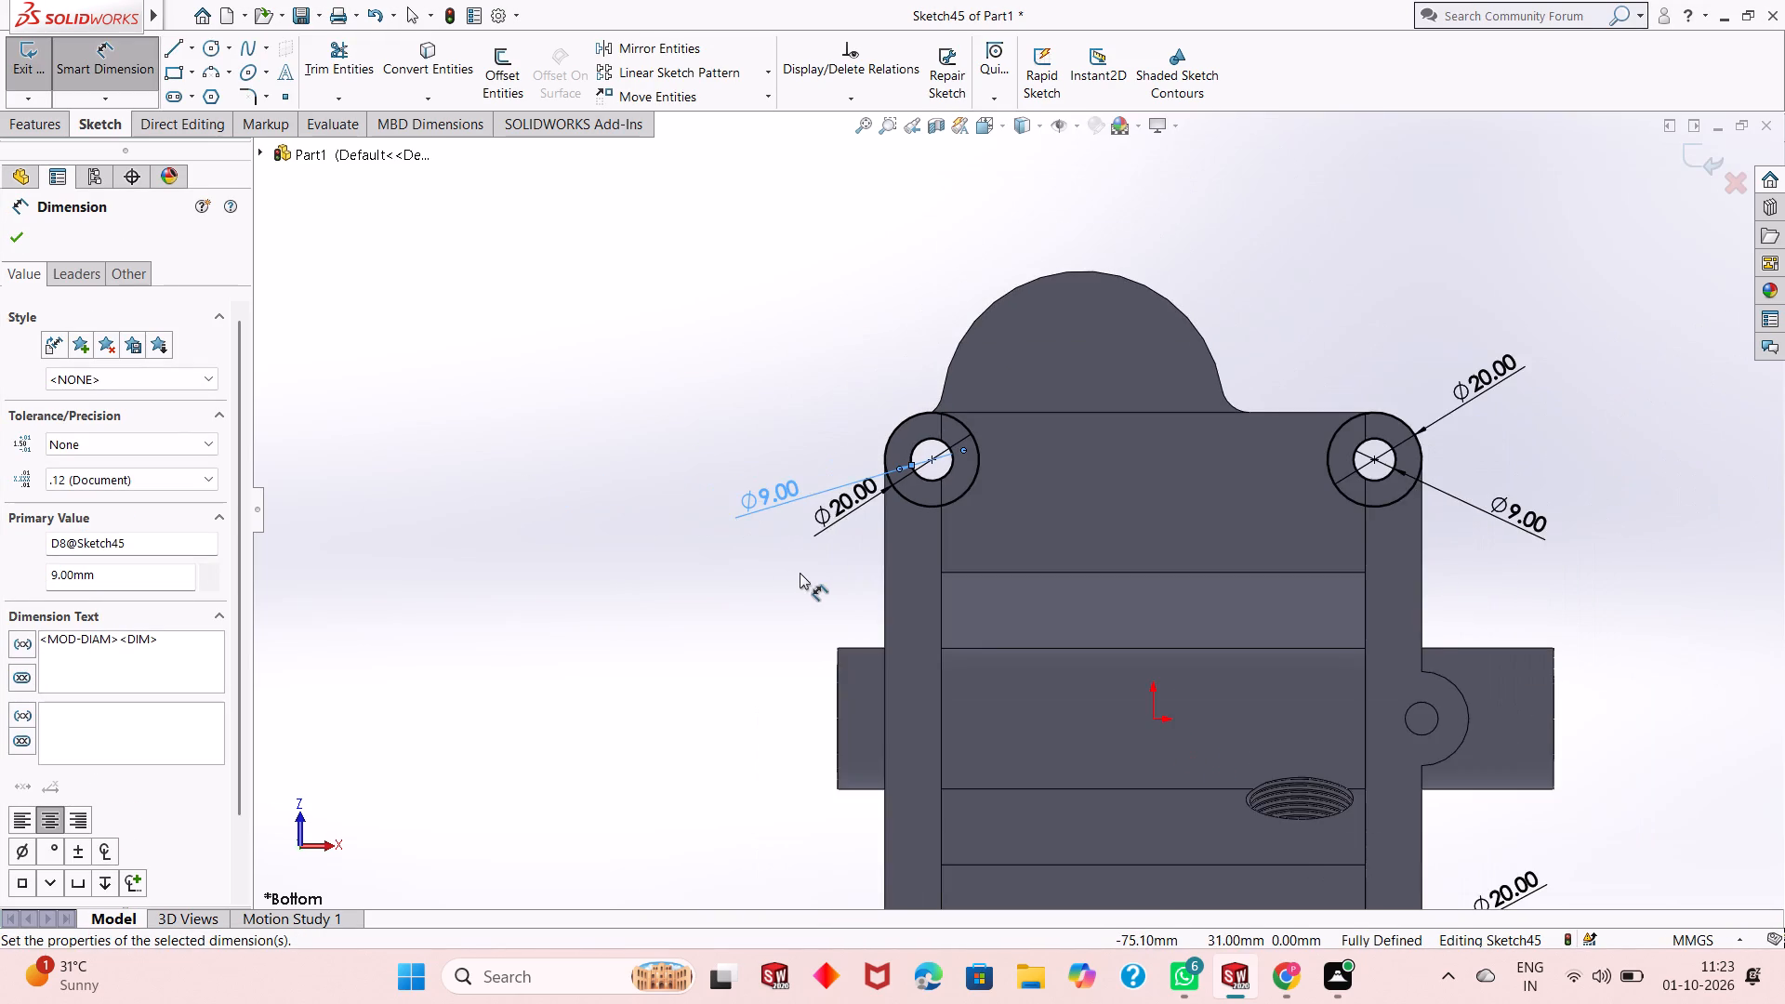
{"action": "scroll", "coordinate": [800, 573], "scroll_direction": "up", "scroll_amount": 2}
{"action": "scroll", "coordinate": [1027, 813], "scroll_direction": "up", "scroll_amount": 1}
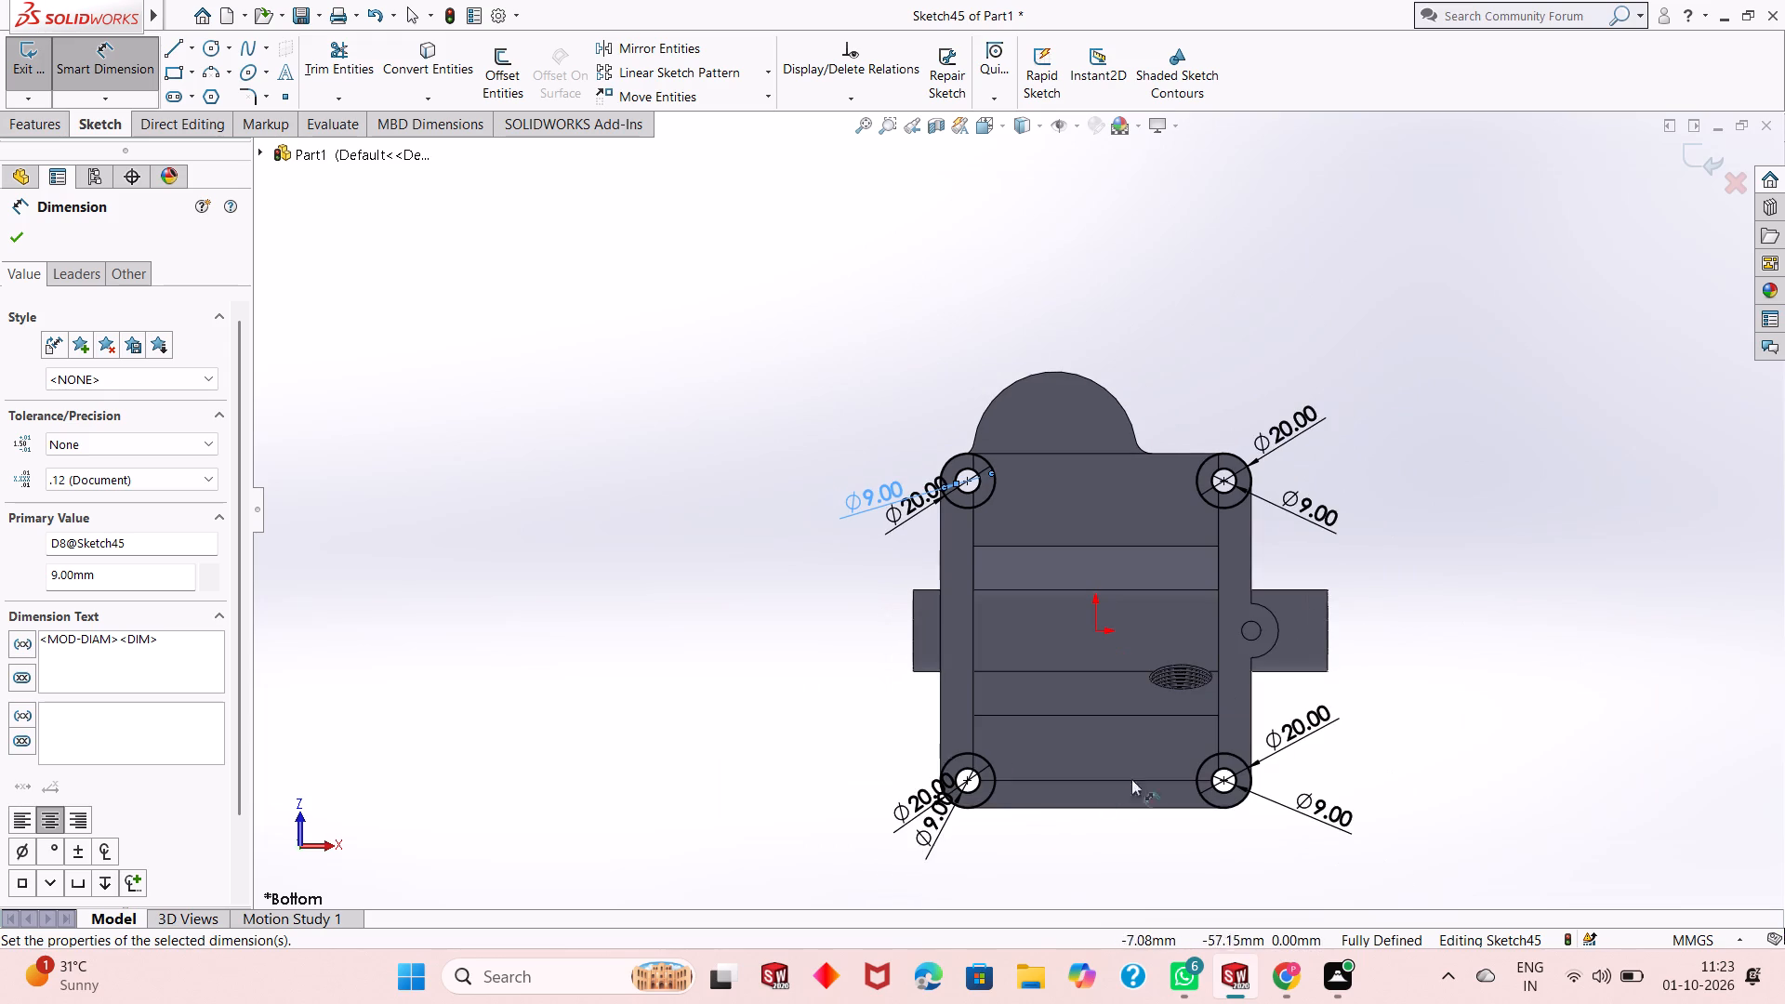
{"action": "scroll", "coordinate": [1183, 761], "scroll_direction": "down", "scroll_amount": 1}
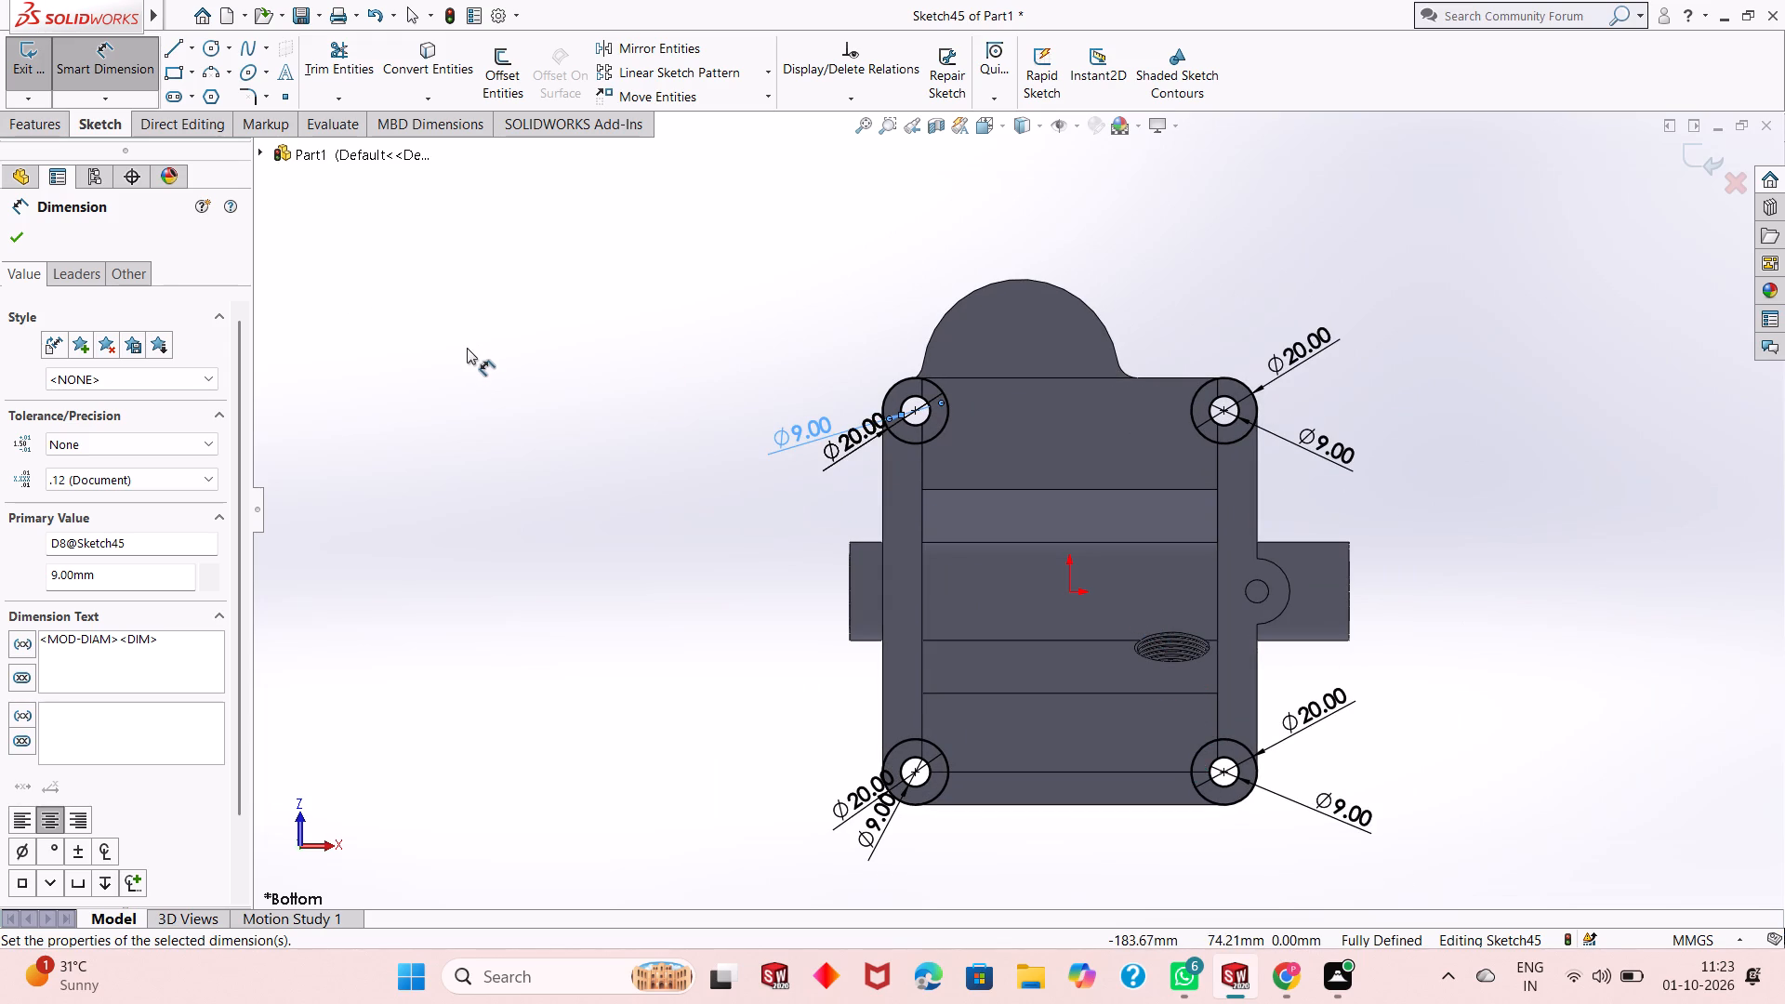
{"action": "middle_click_drag", "start_coordinate": [623, 627], "coordinate": [634, 337]}
{"action": "scroll", "coordinate": [1015, 429], "scroll_direction": "down", "scroll_amount": 3}
{"action": "scroll", "coordinate": [1115, 414], "scroll_direction": "down", "scroll_amount": 1}
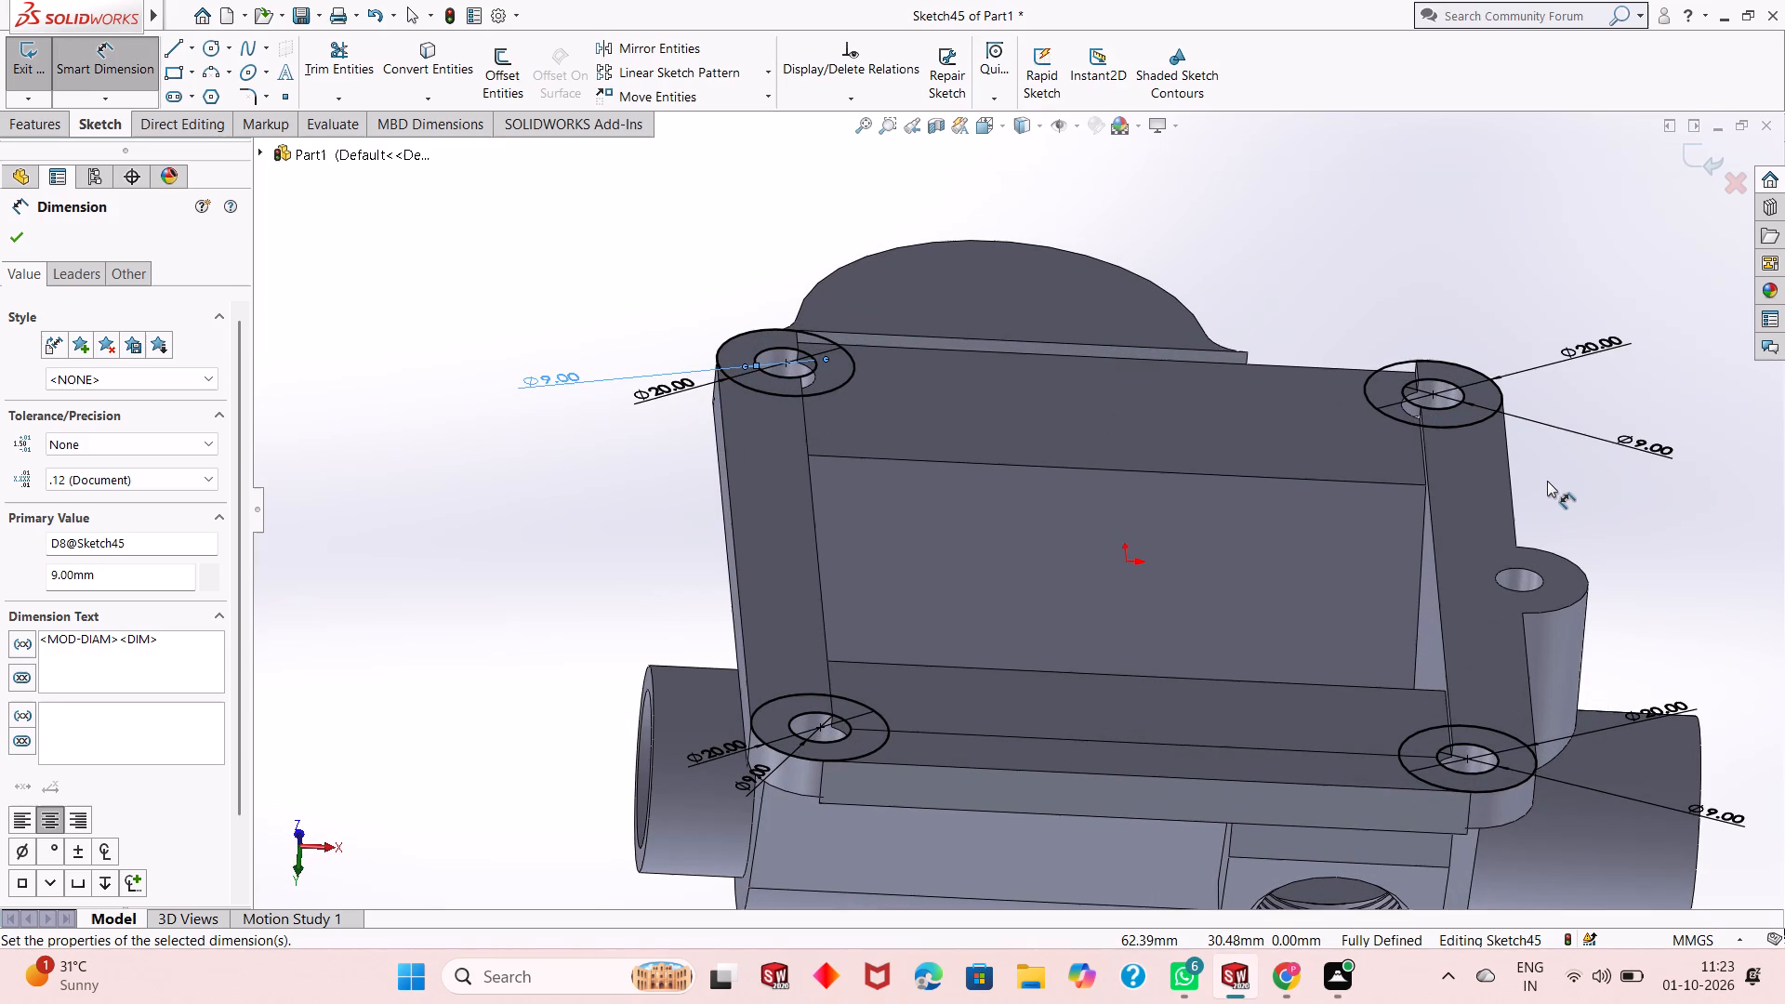
{"action": "middle_click_drag", "start_coordinate": [1547, 481], "coordinate": [1461, 461]}
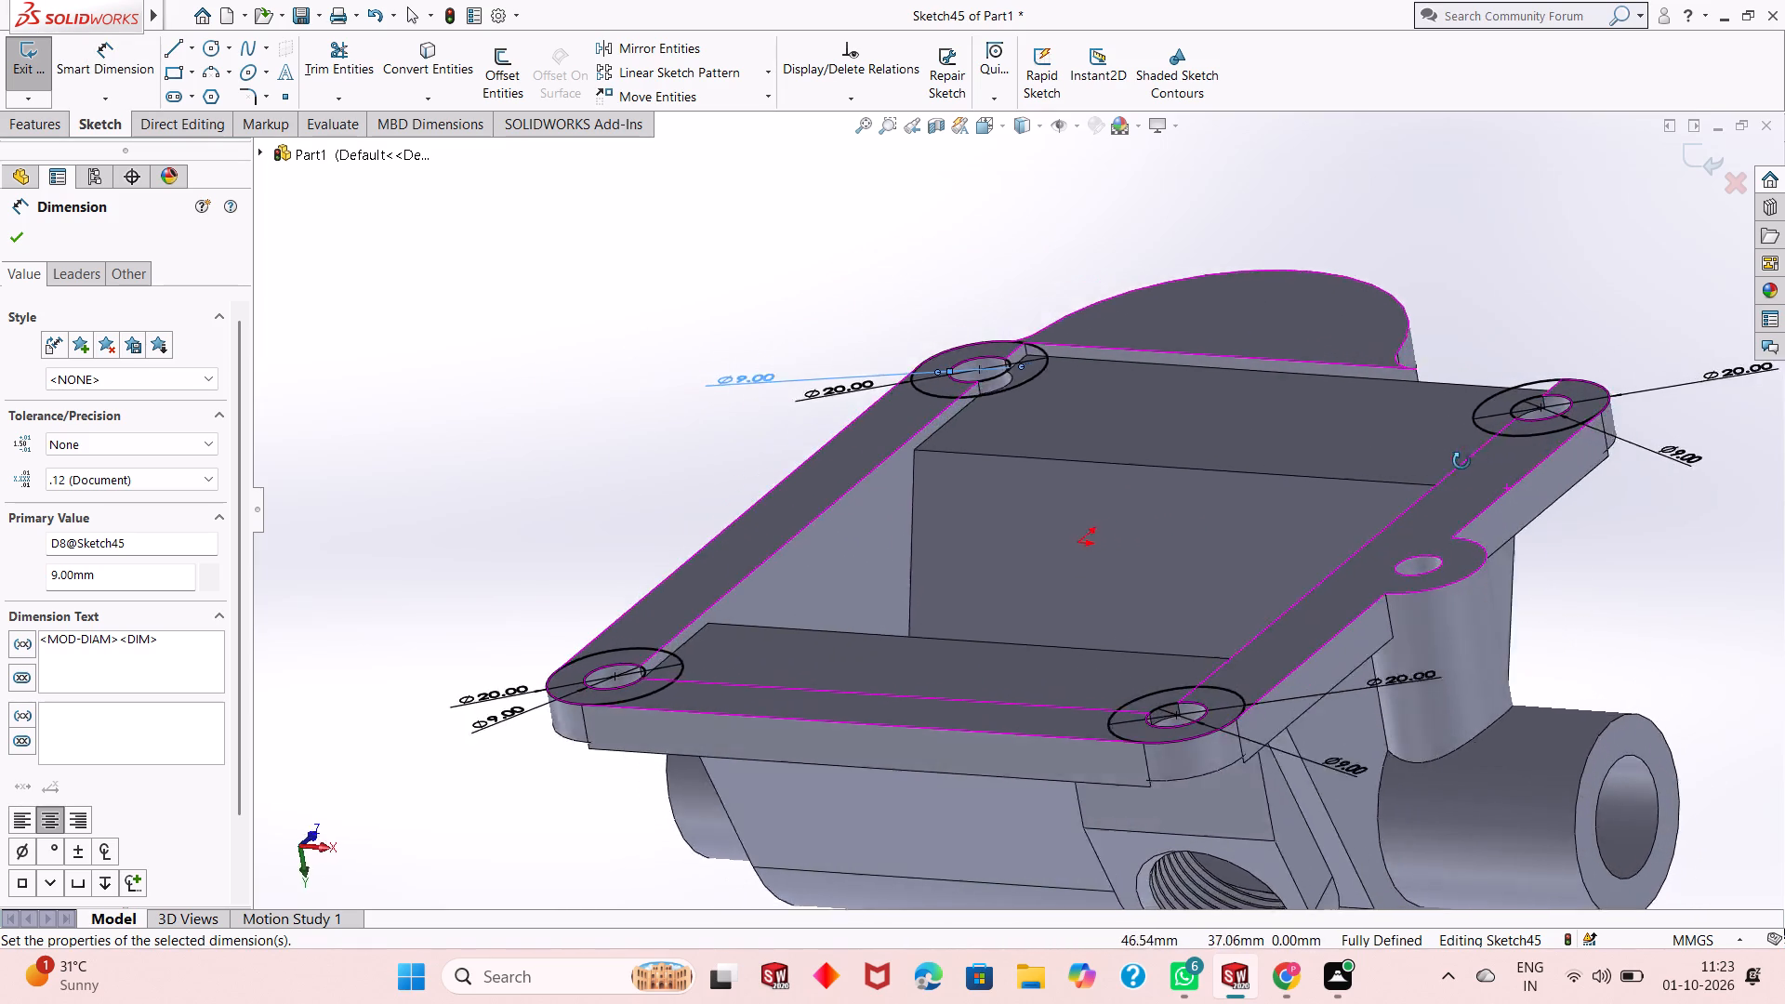
{"action": "middle_click_drag", "start_coordinate": [1461, 461], "coordinate": [1375, 471]}
{"action": "scroll", "coordinate": [1326, 458], "scroll_direction": "up", "scroll_amount": 3}
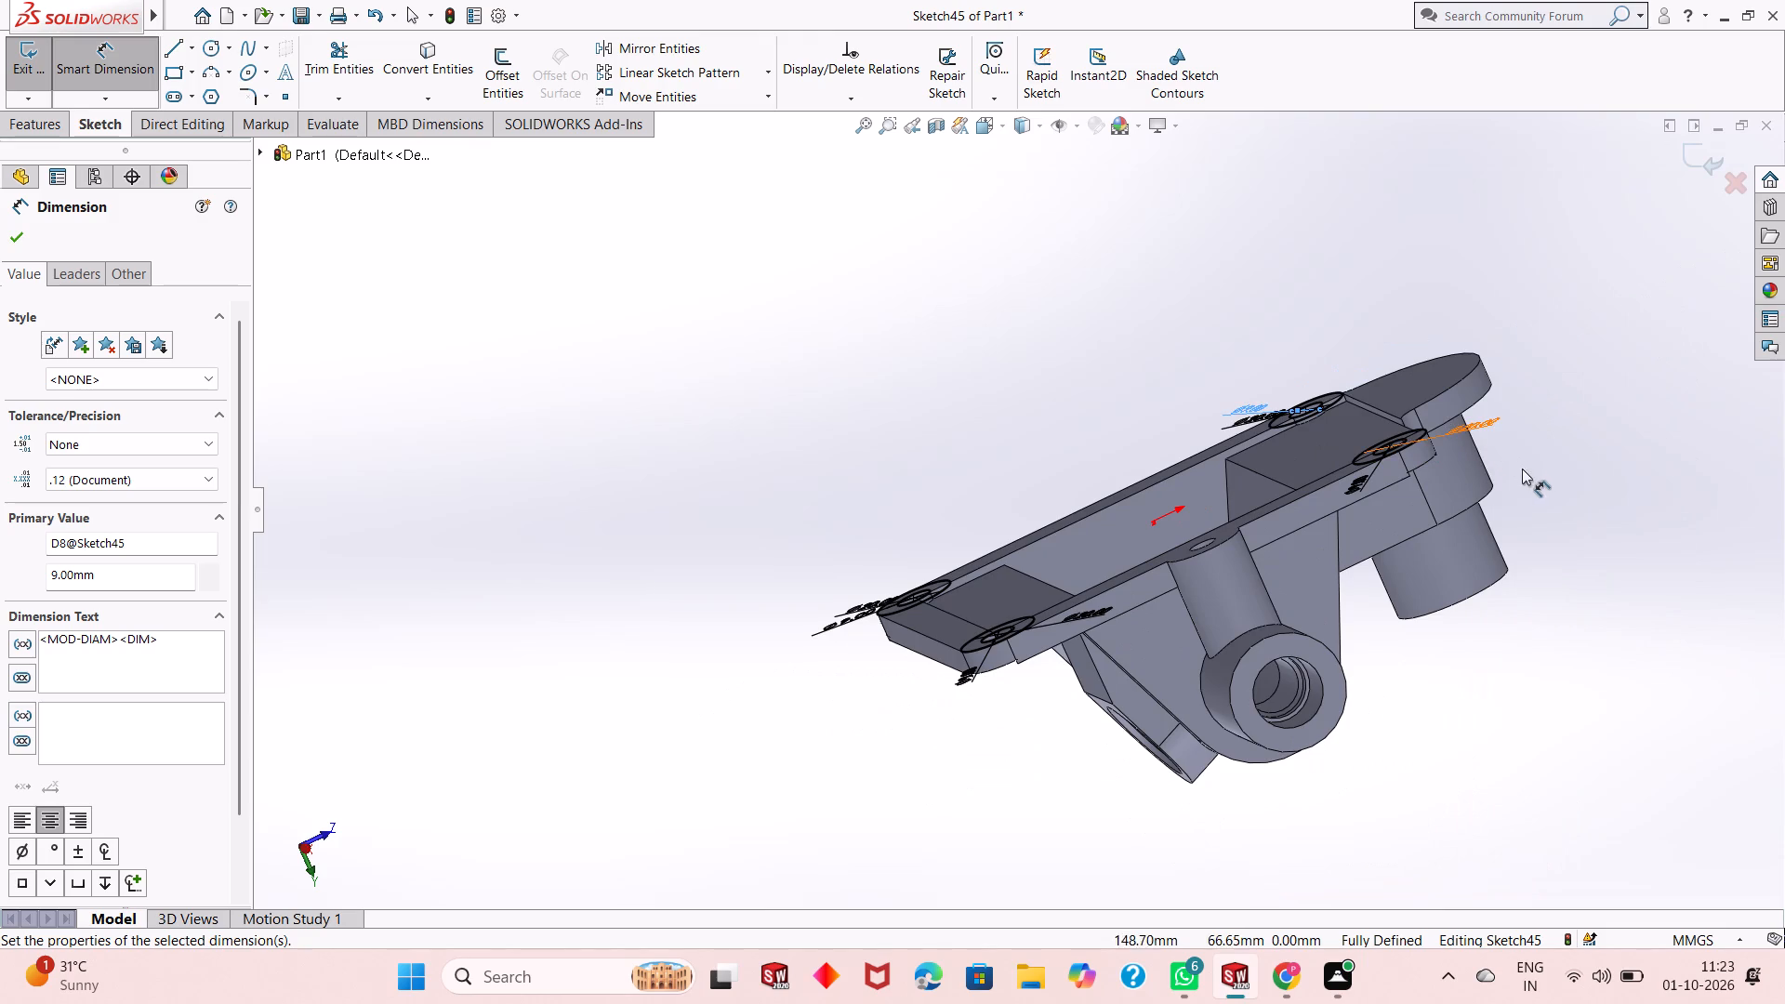
{"action": "middle_click_drag", "start_coordinate": [1523, 470], "coordinate": [1289, 637]}
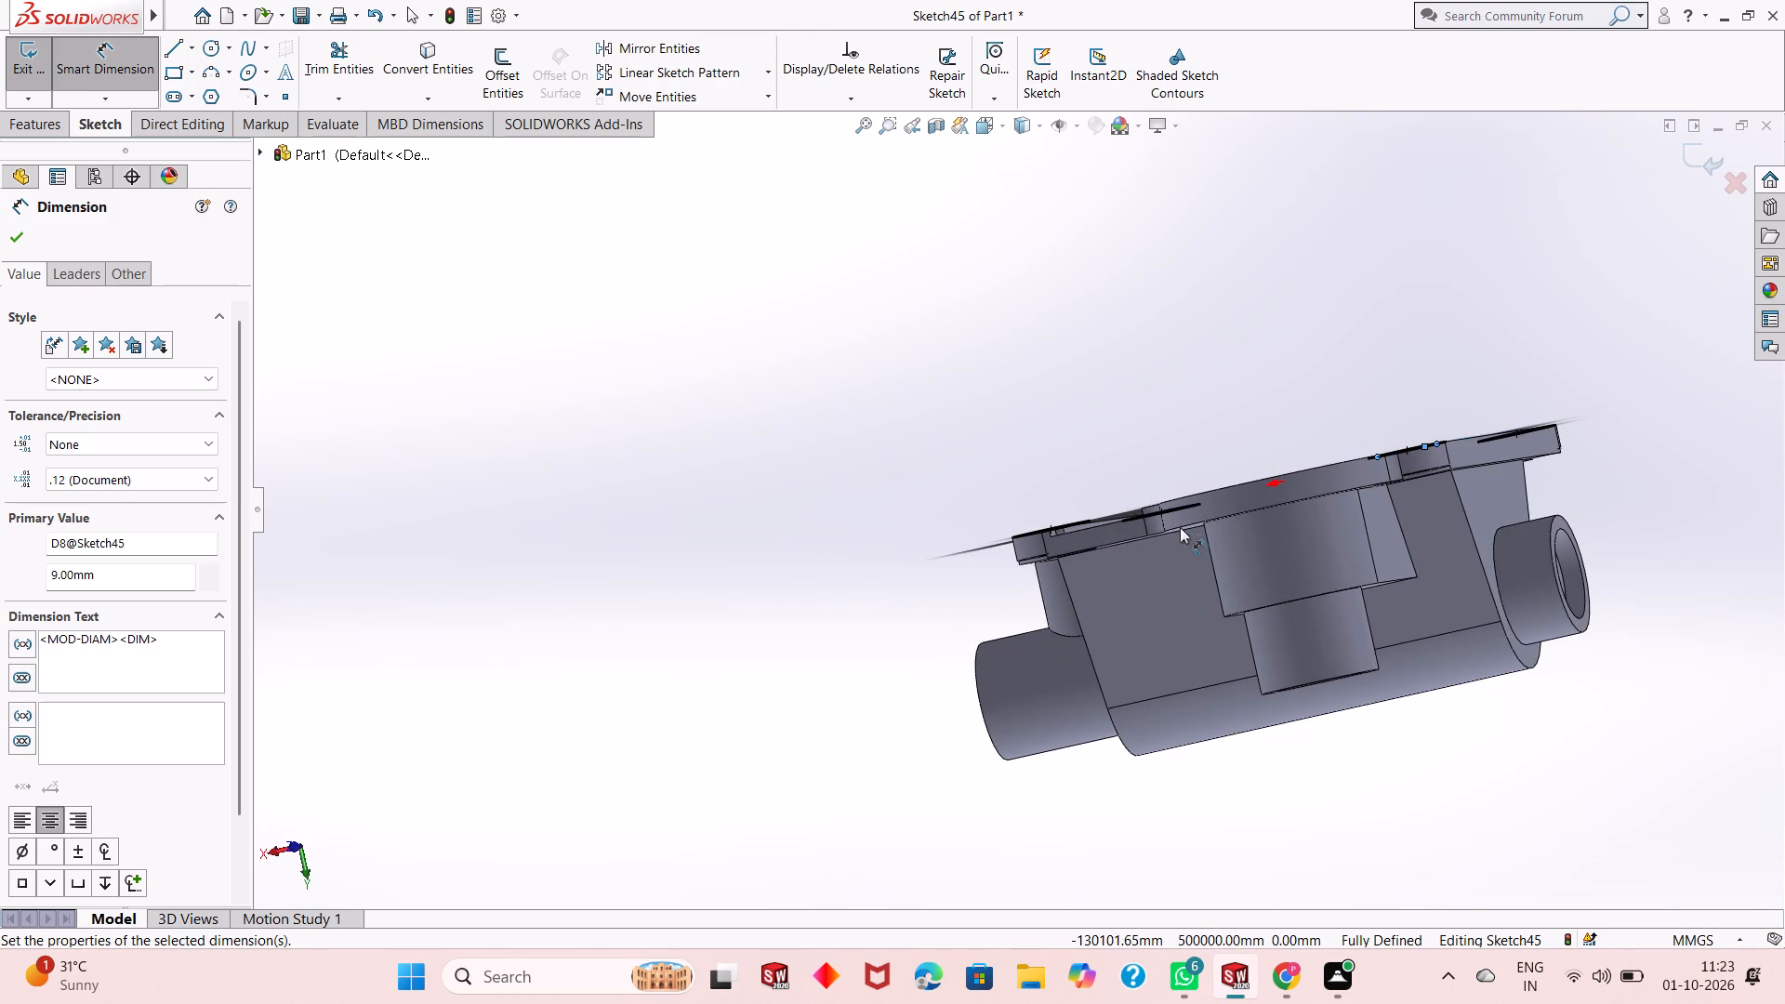
{"action": "scroll", "coordinate": [1180, 527], "scroll_direction": "down", "scroll_amount": 1}
{"action": "scroll", "coordinate": [1117, 464], "scroll_direction": "down", "scroll_amount": 3}
{"action": "middle_click_drag", "start_coordinate": [1146, 575], "coordinate": [1219, 575]}
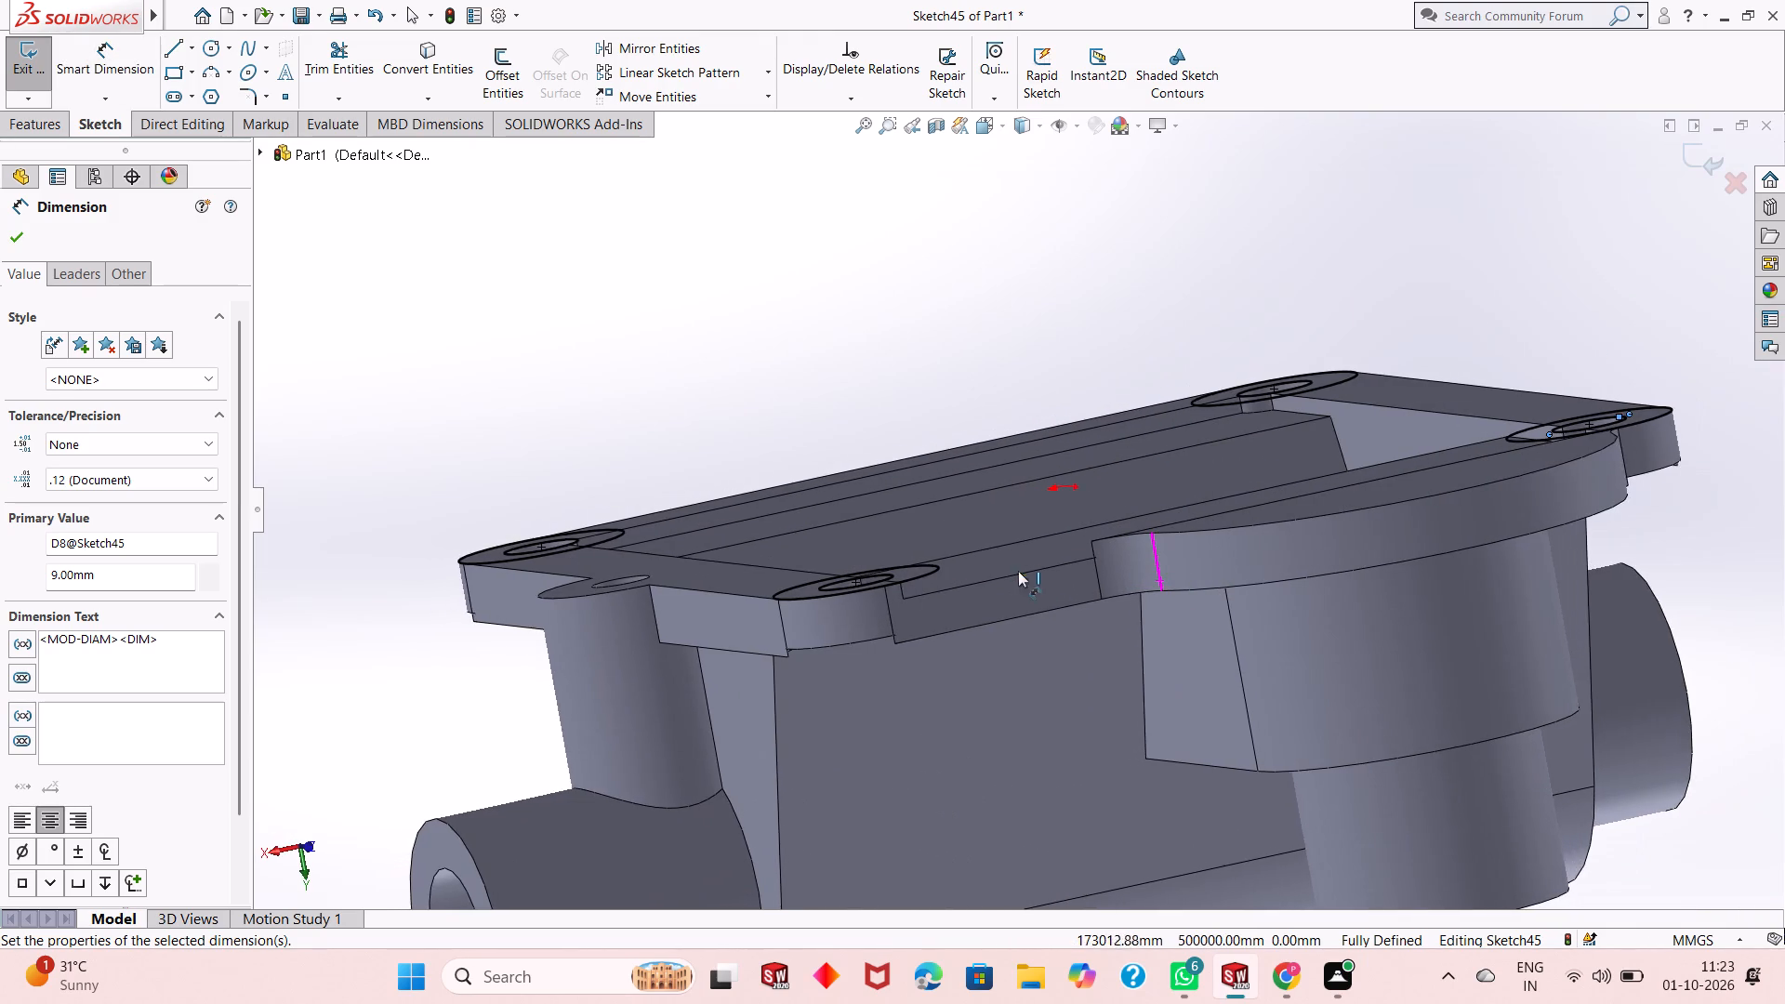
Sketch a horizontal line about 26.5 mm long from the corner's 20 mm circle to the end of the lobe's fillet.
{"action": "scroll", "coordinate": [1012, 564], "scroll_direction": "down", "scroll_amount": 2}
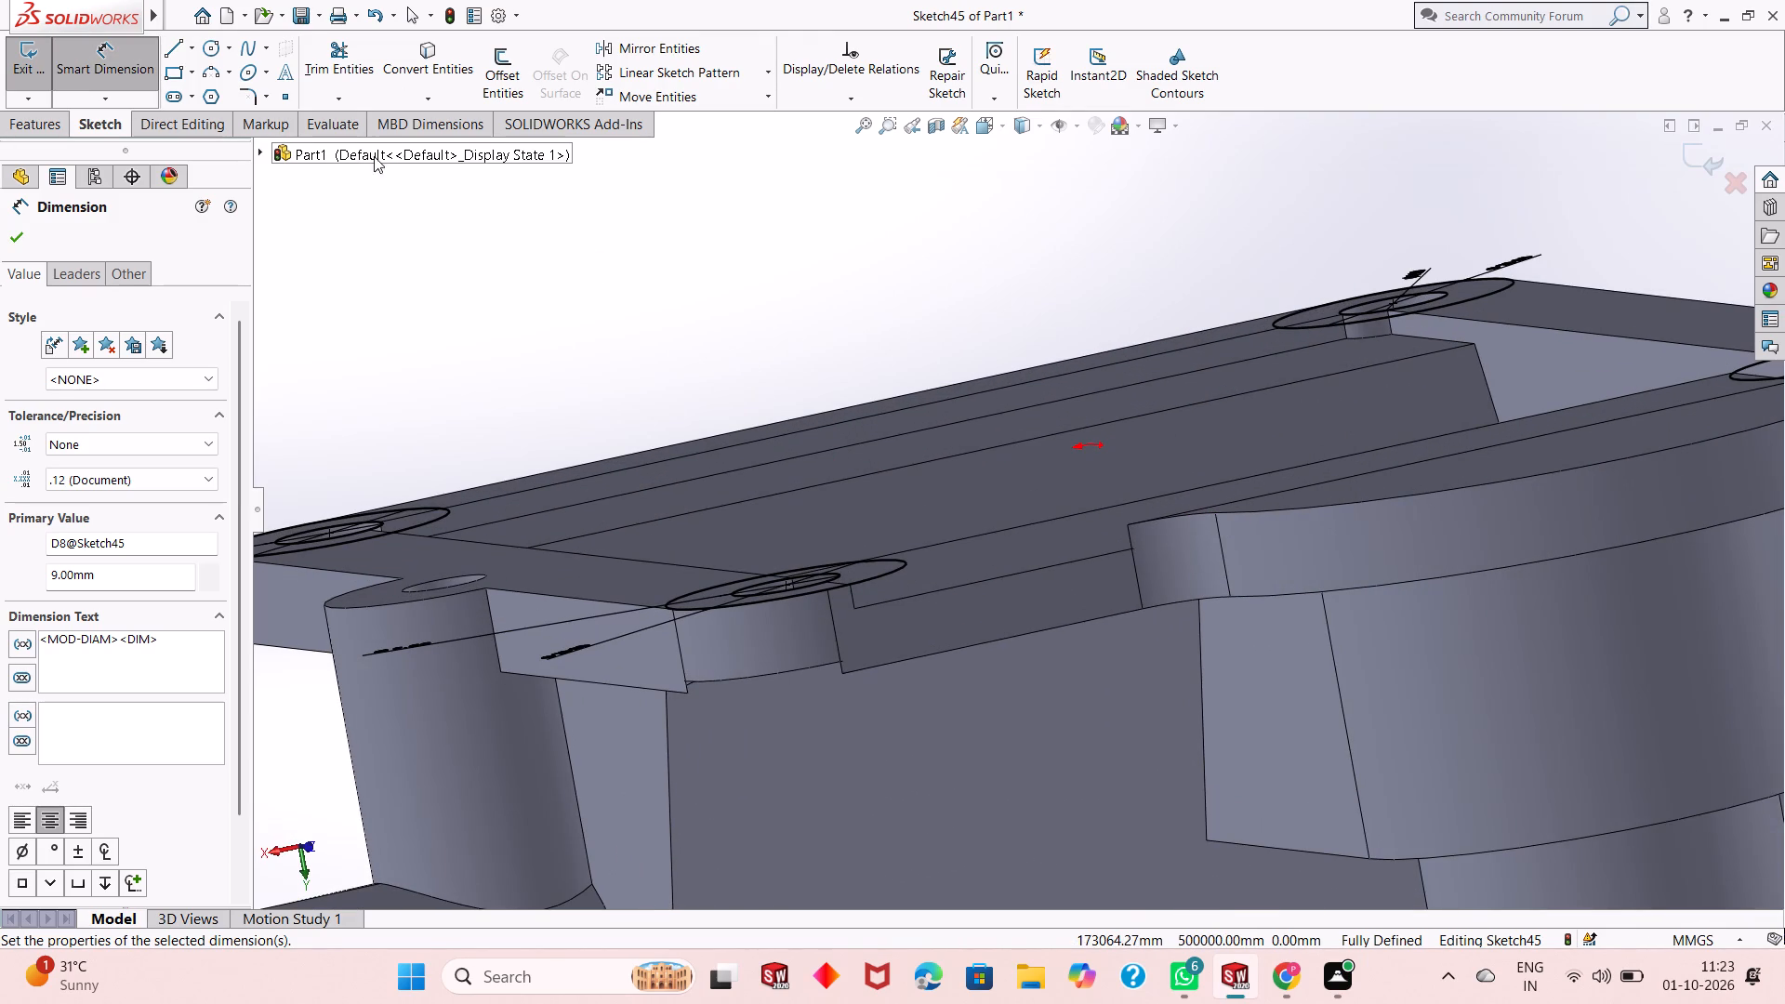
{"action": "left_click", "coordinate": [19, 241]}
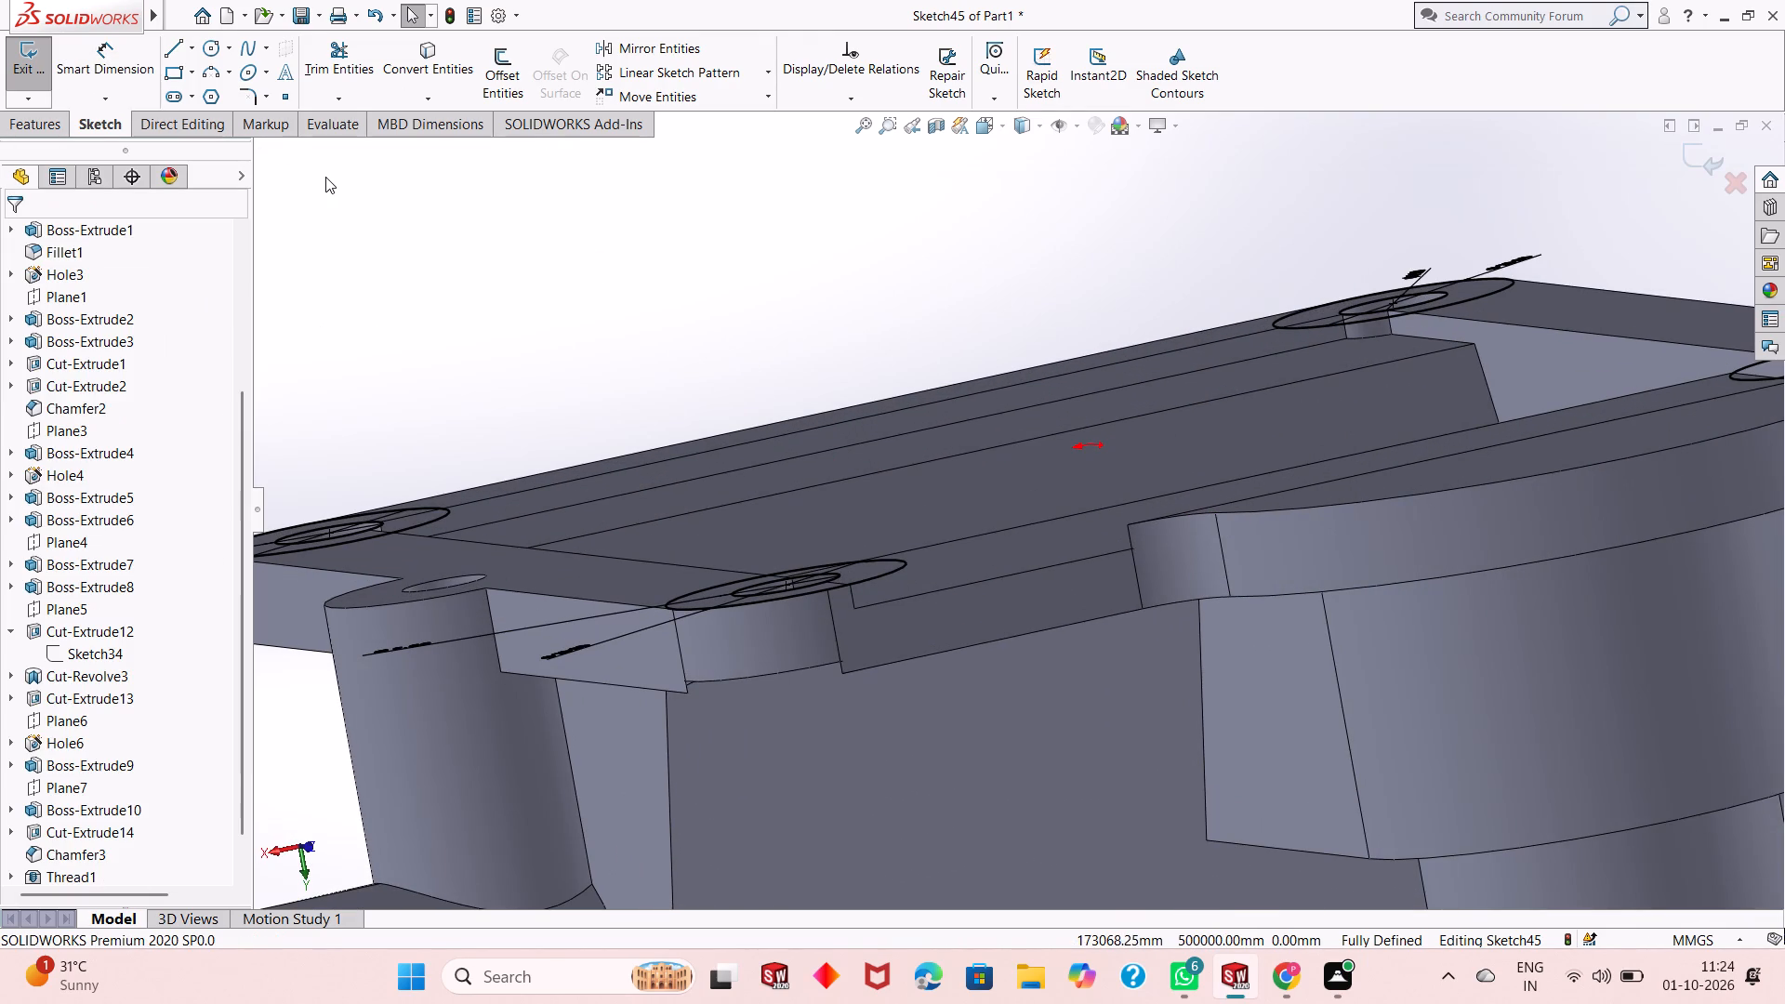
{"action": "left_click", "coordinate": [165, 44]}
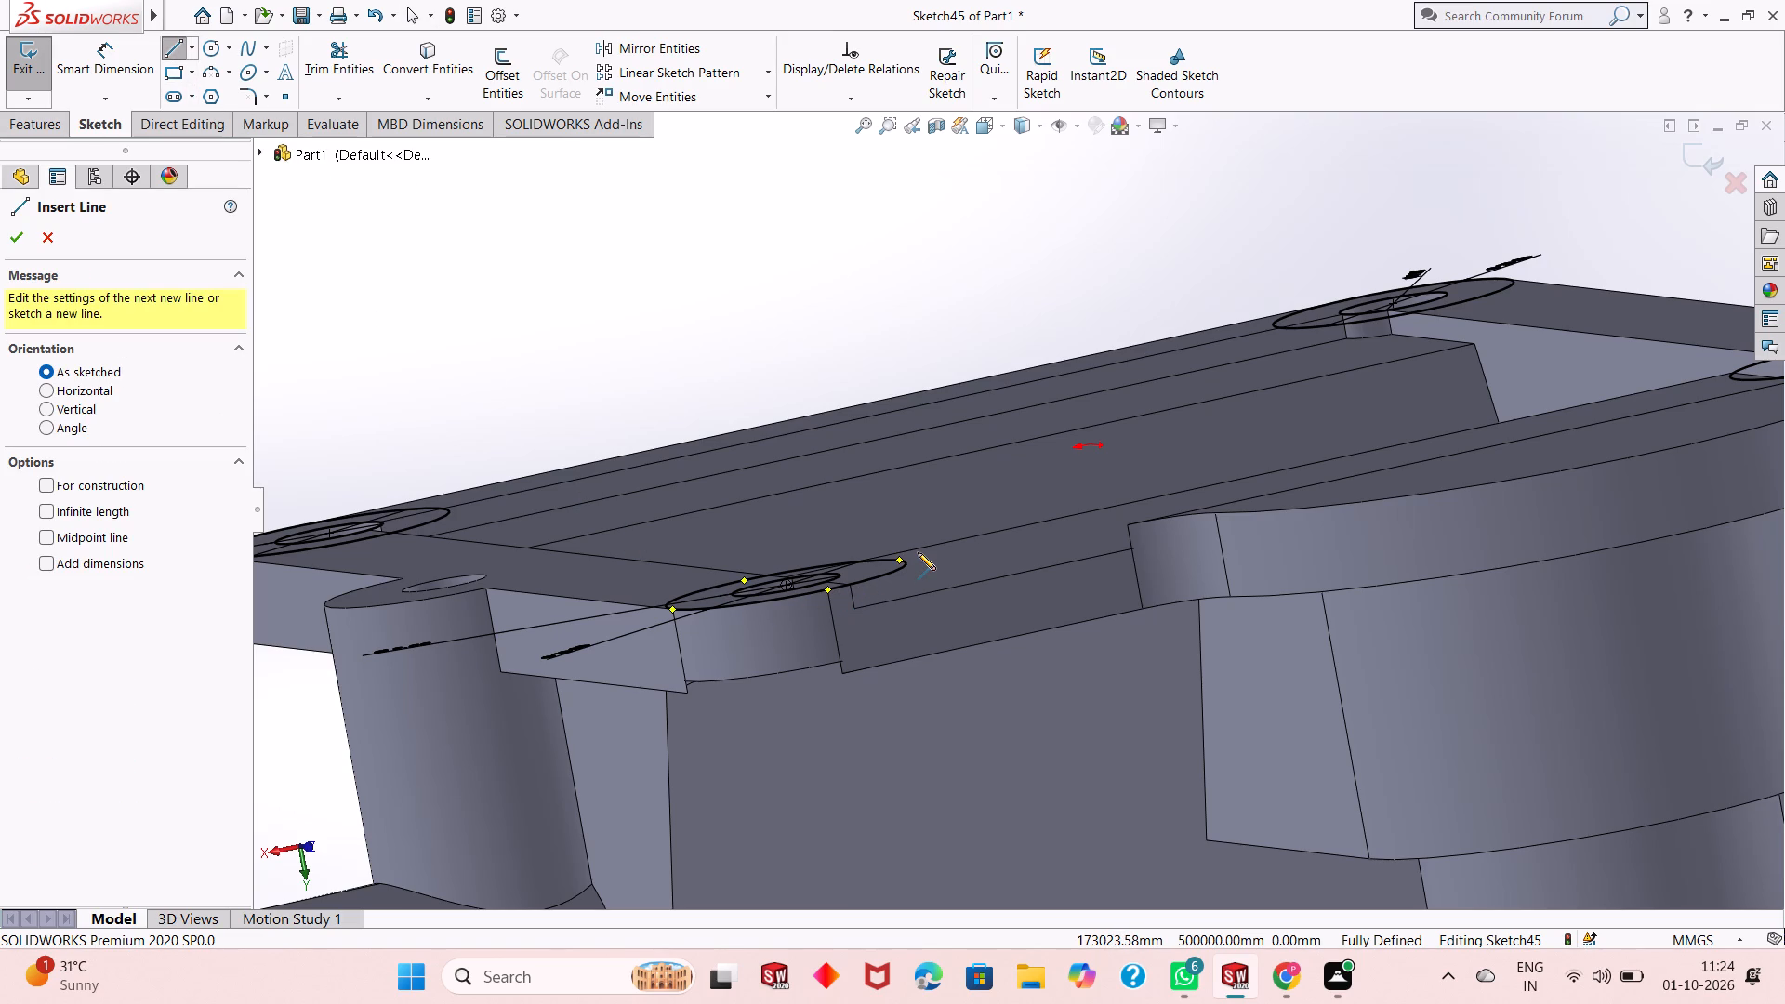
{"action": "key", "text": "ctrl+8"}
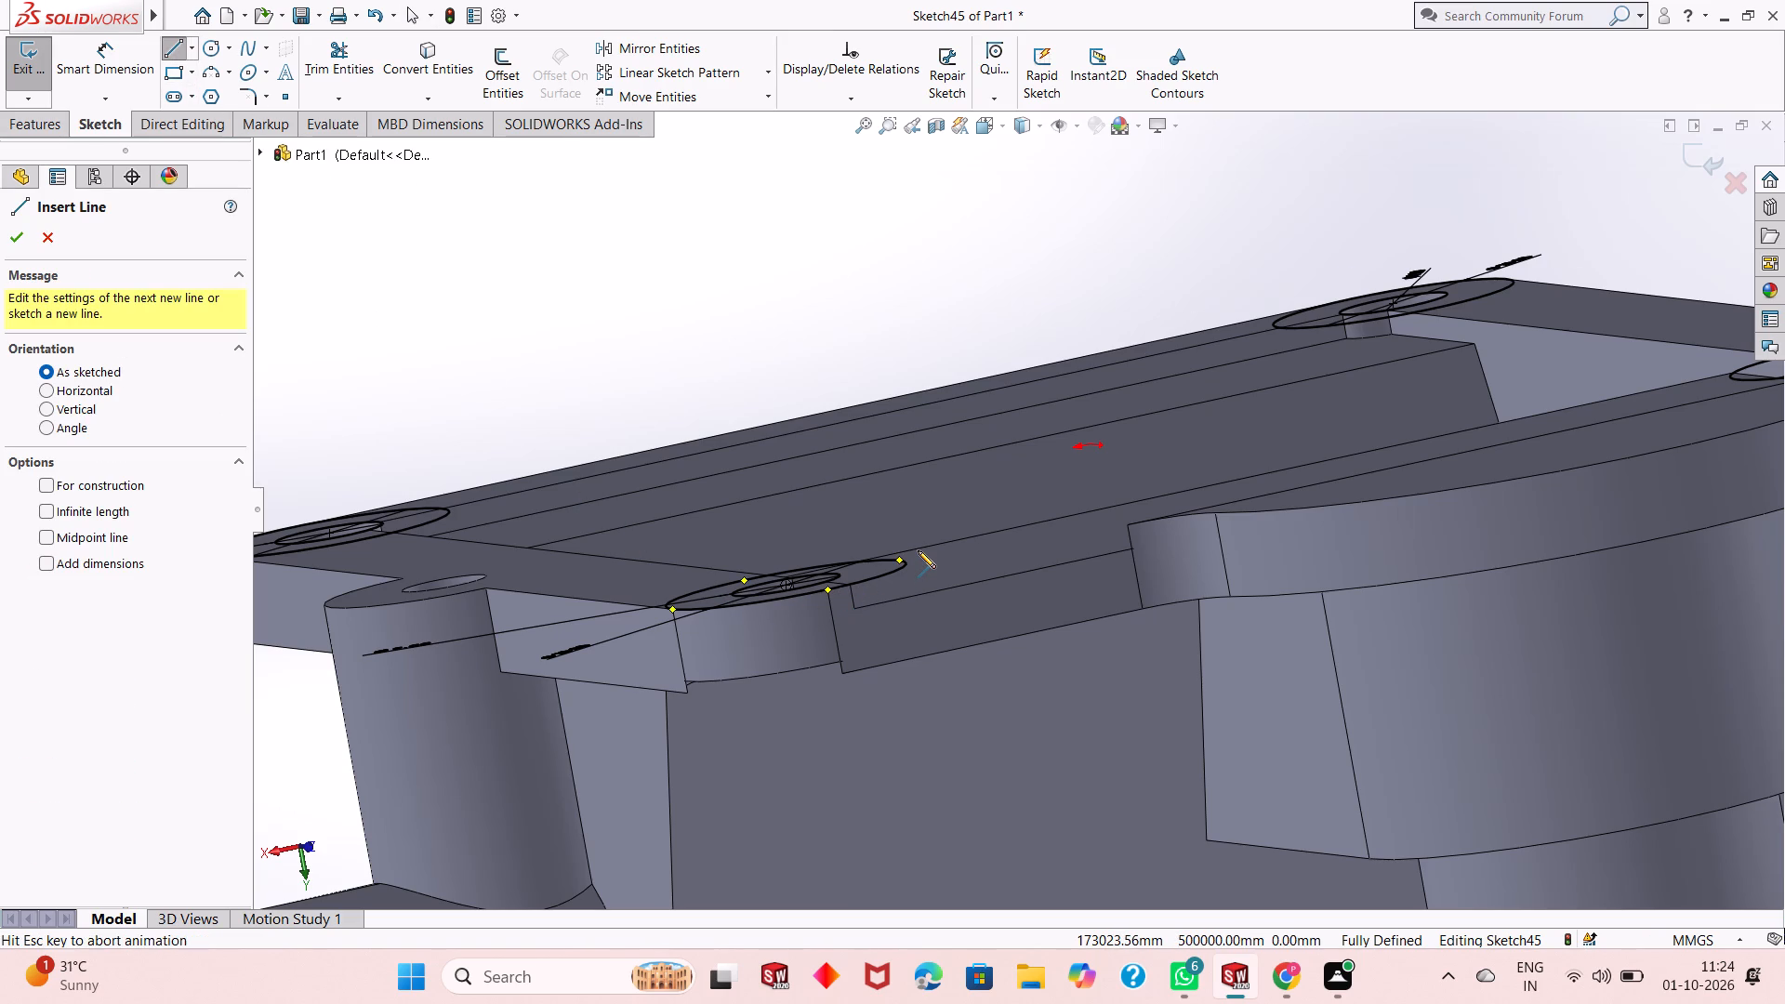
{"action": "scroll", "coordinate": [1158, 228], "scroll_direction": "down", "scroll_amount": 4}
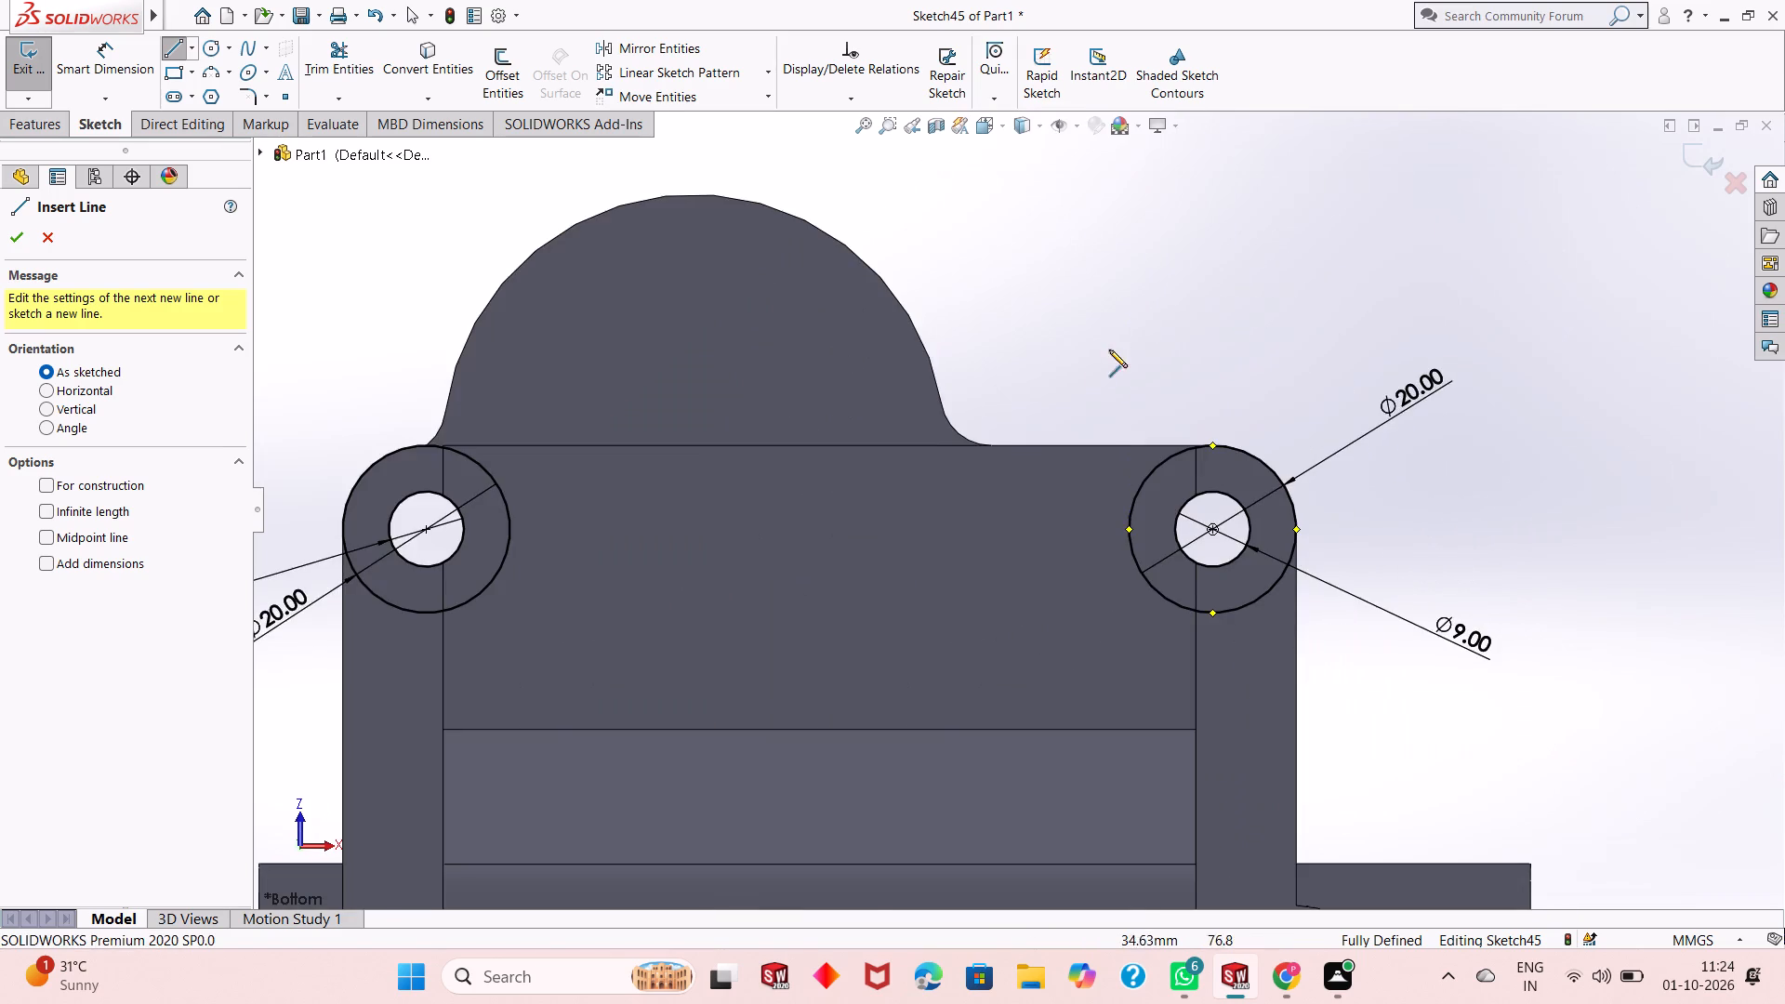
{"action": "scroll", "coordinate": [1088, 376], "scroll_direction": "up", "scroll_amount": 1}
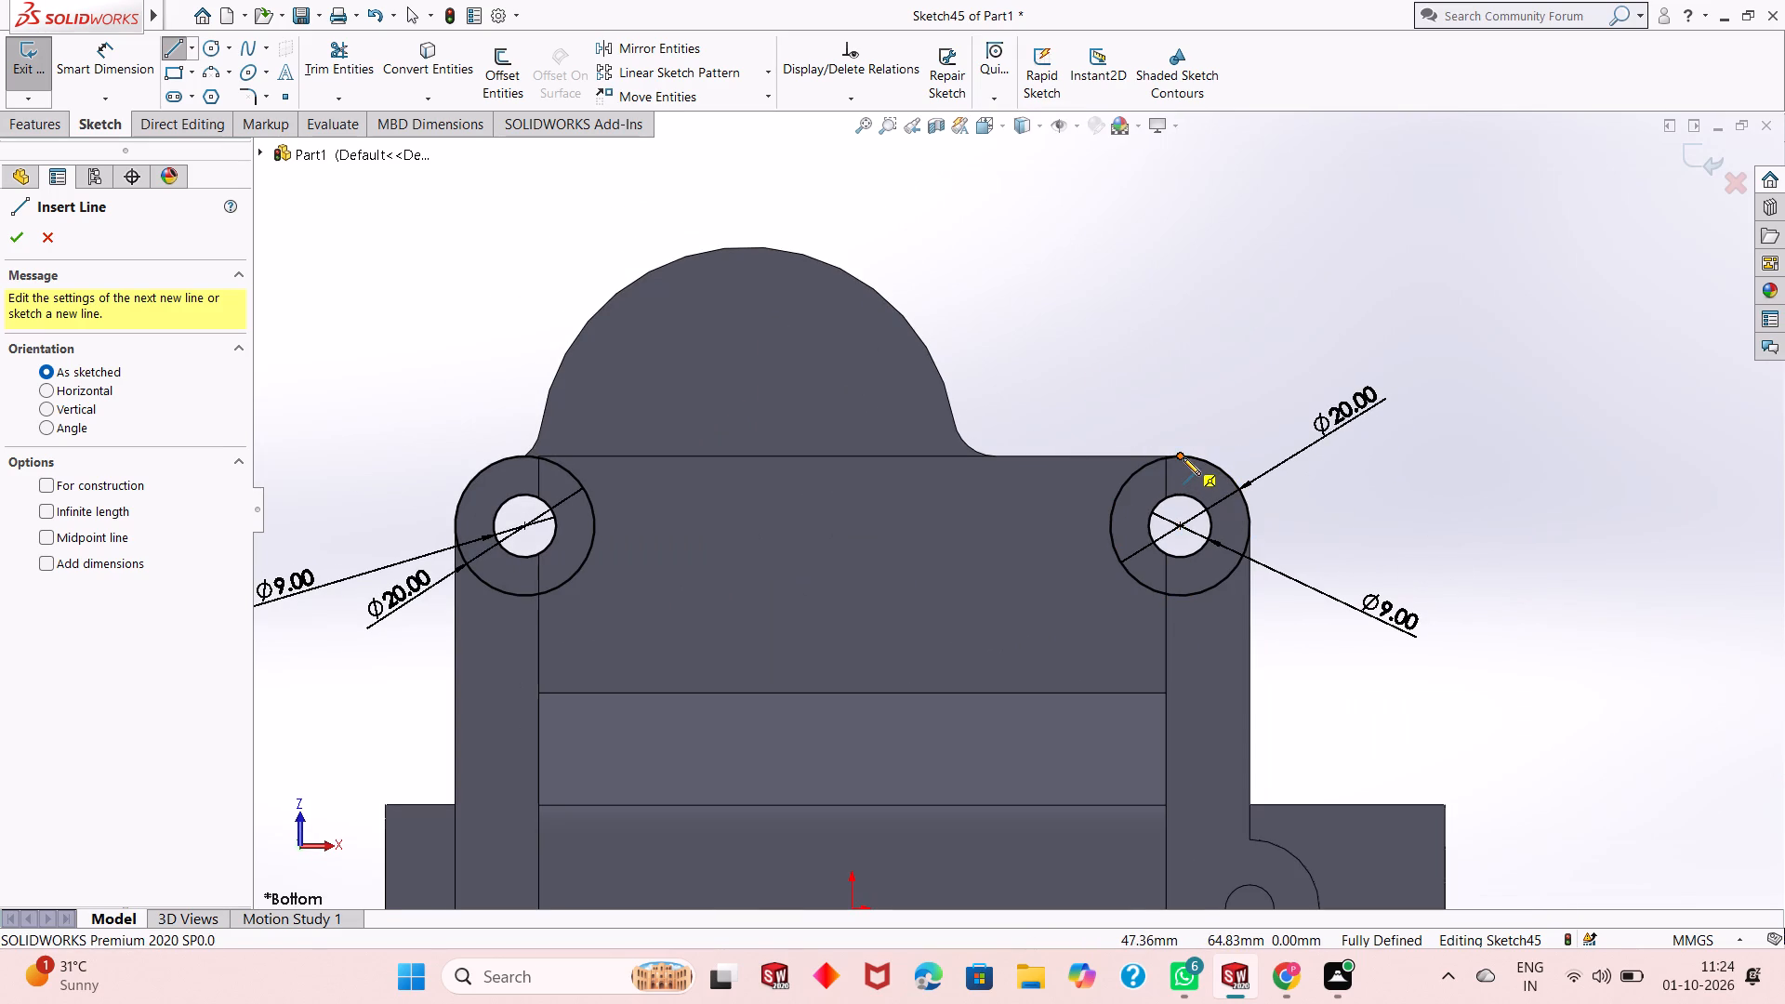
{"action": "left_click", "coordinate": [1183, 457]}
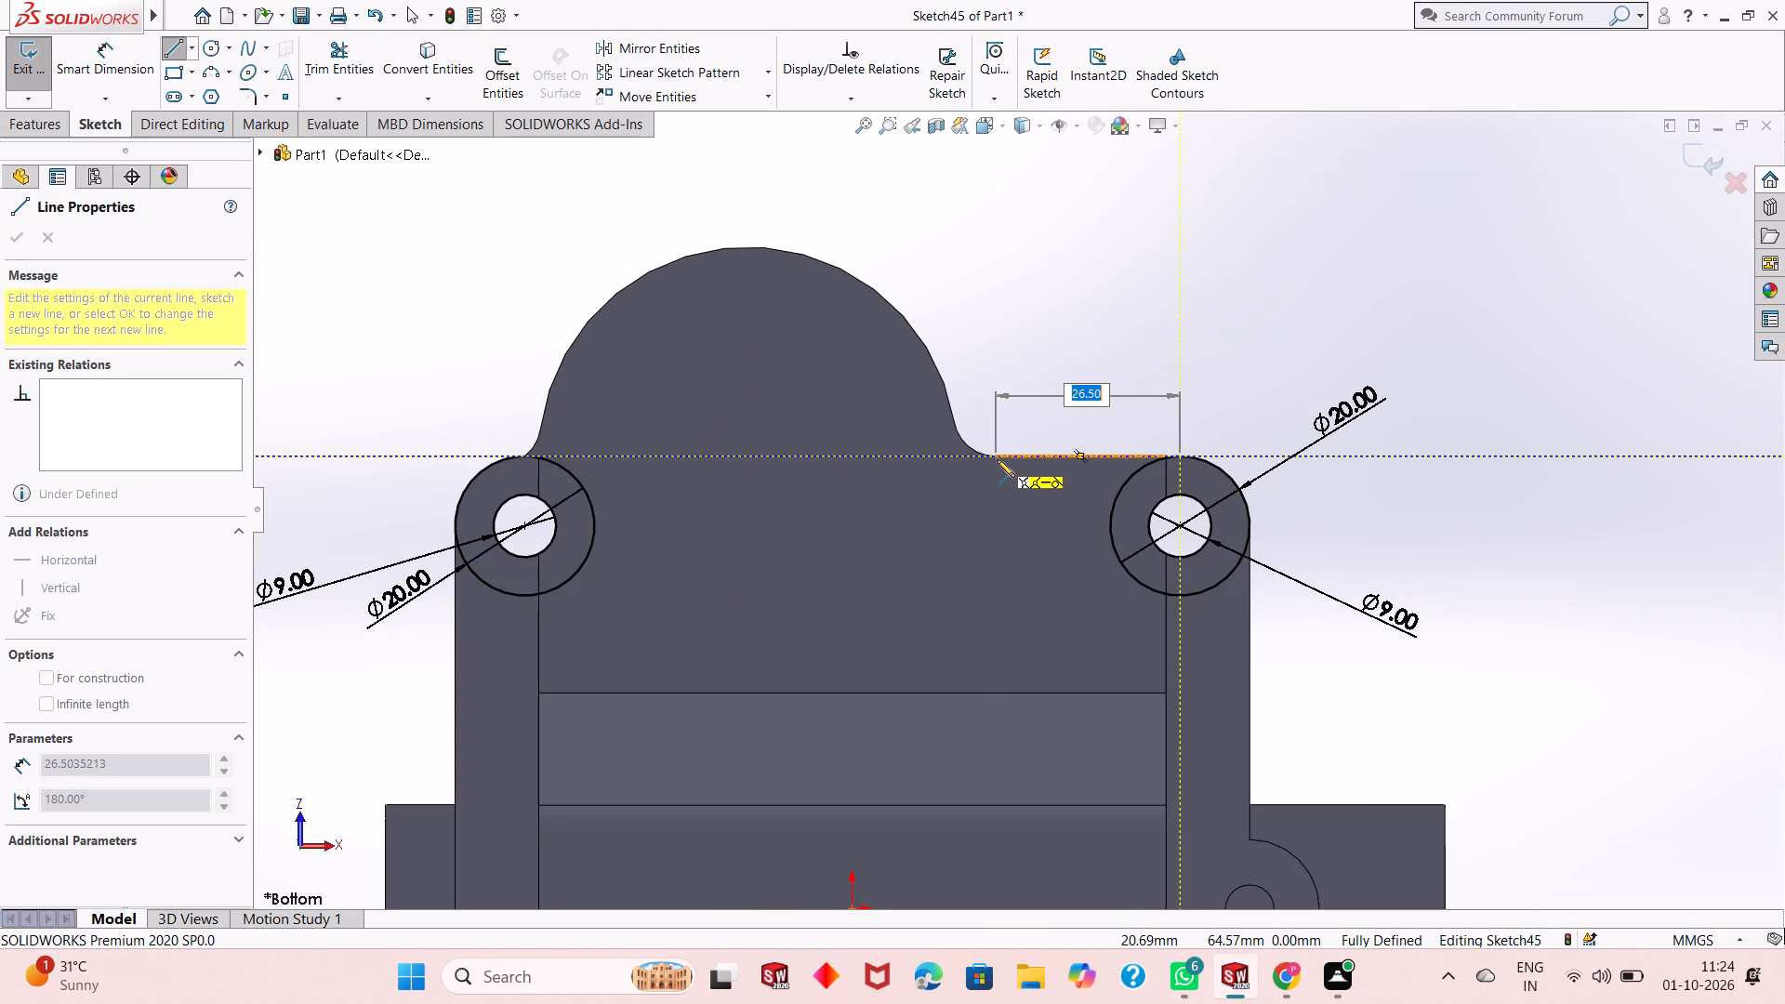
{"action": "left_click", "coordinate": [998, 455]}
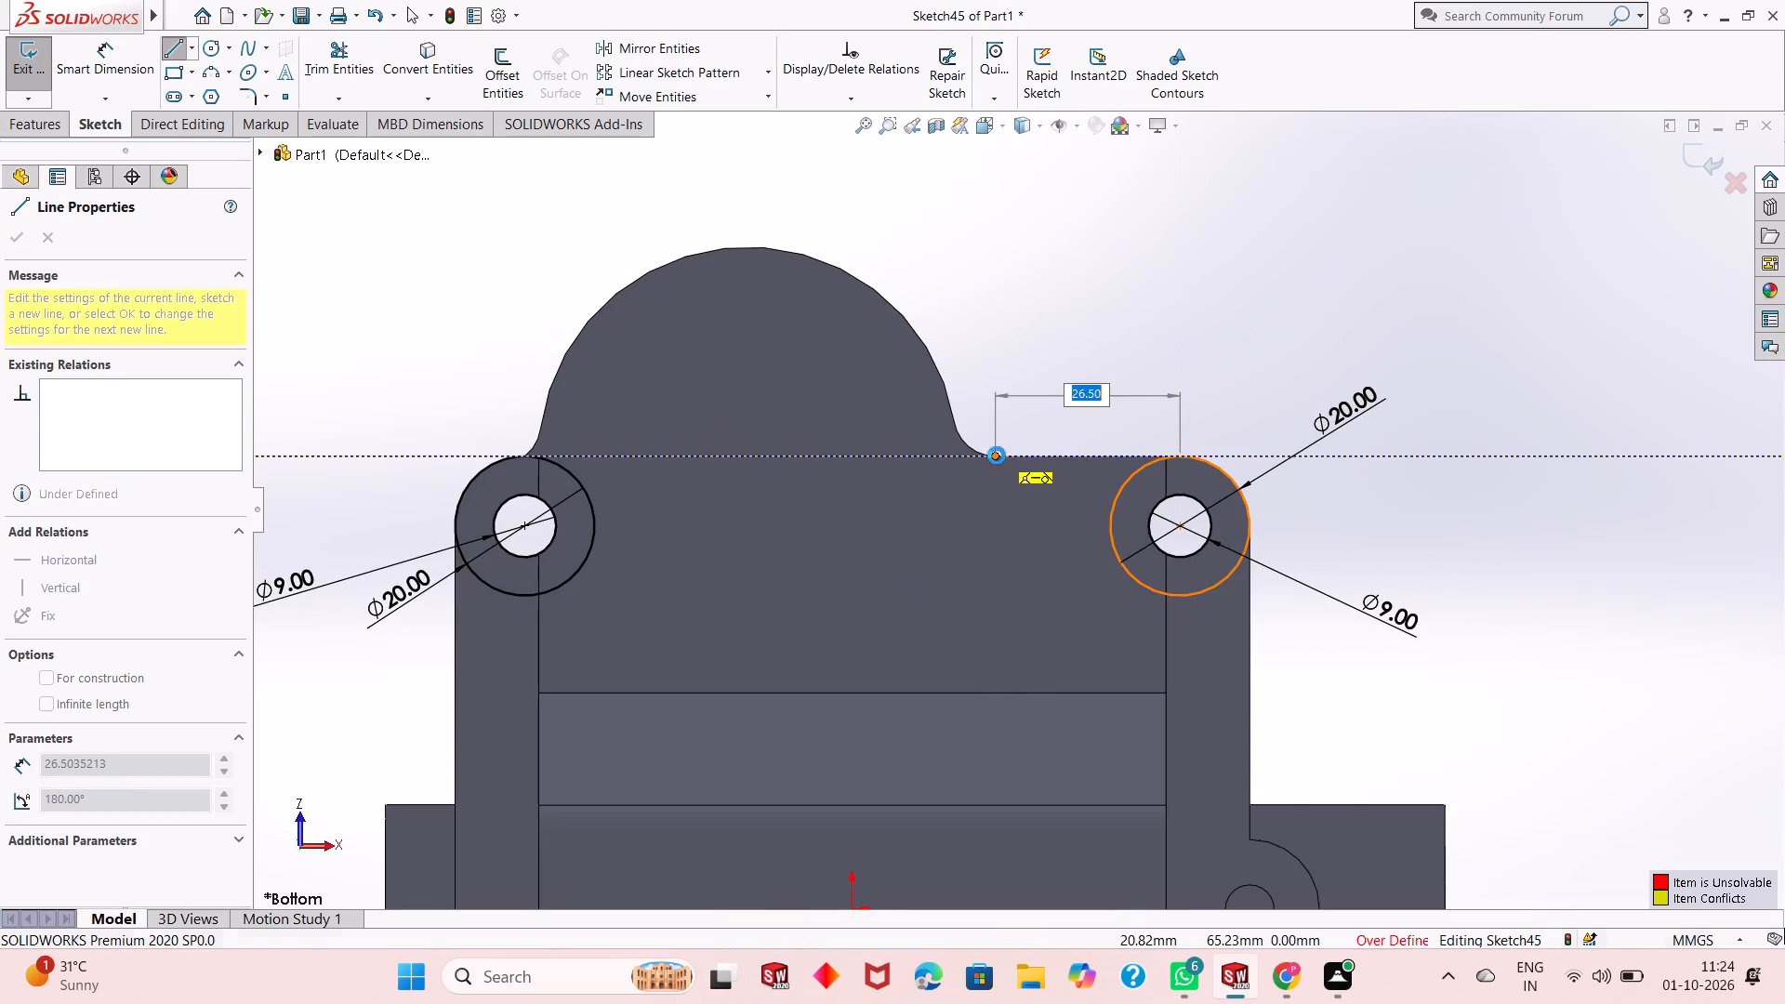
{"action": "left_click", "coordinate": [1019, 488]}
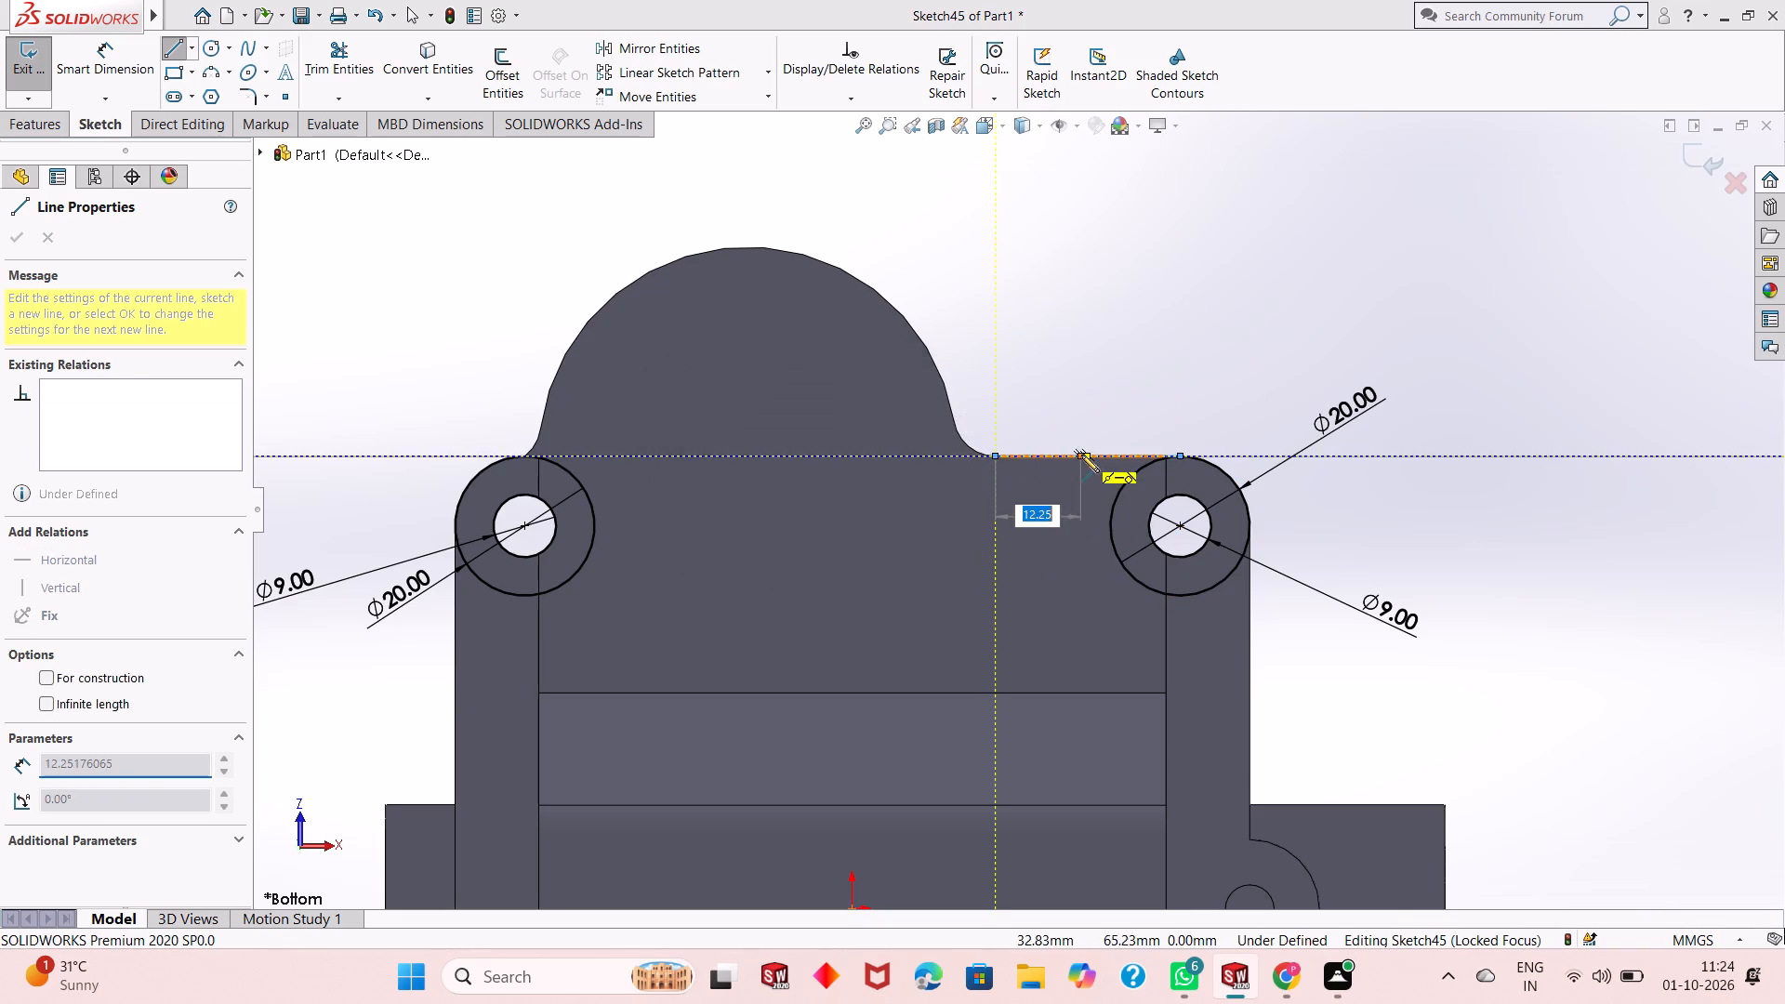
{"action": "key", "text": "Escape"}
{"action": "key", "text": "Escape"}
Examine the new line and the recessed edge between the lobe's fillet and the corner hole from several close angles.
{"action": "middle_click_drag", "start_coordinate": [1088, 397], "coordinate": [1072, 184]}
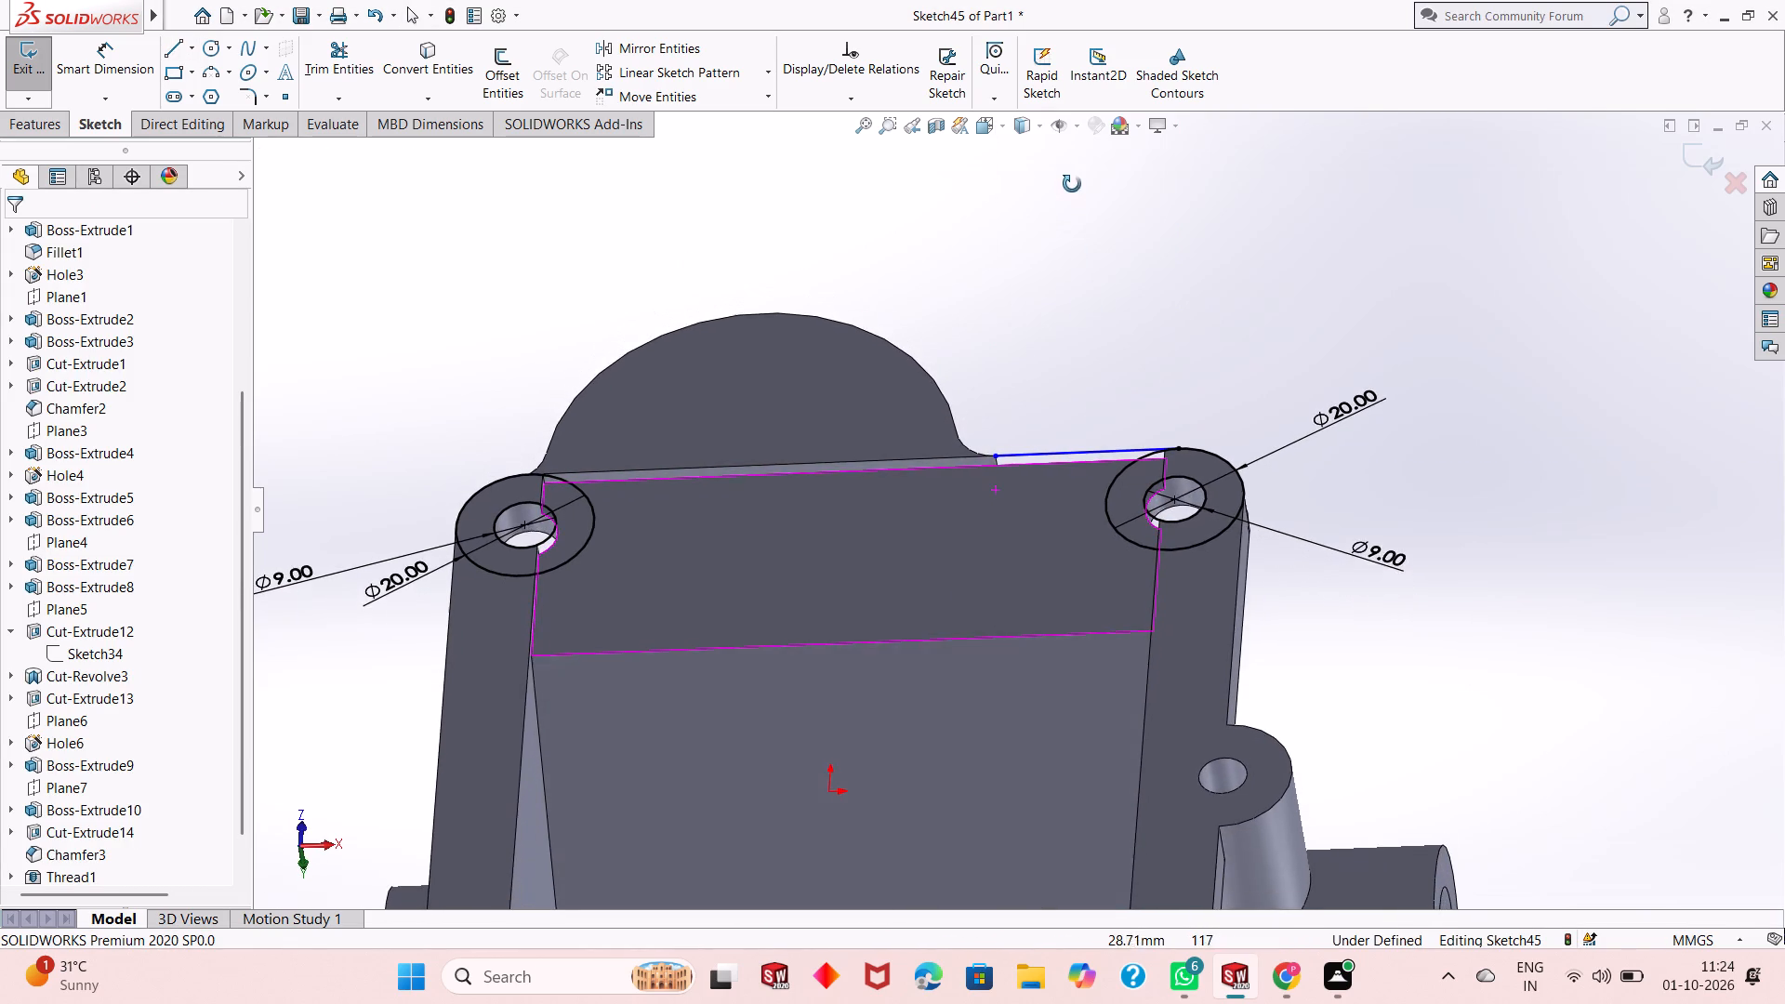
{"action": "middle_click_drag", "start_coordinate": [1072, 184], "coordinate": [1073, 181]}
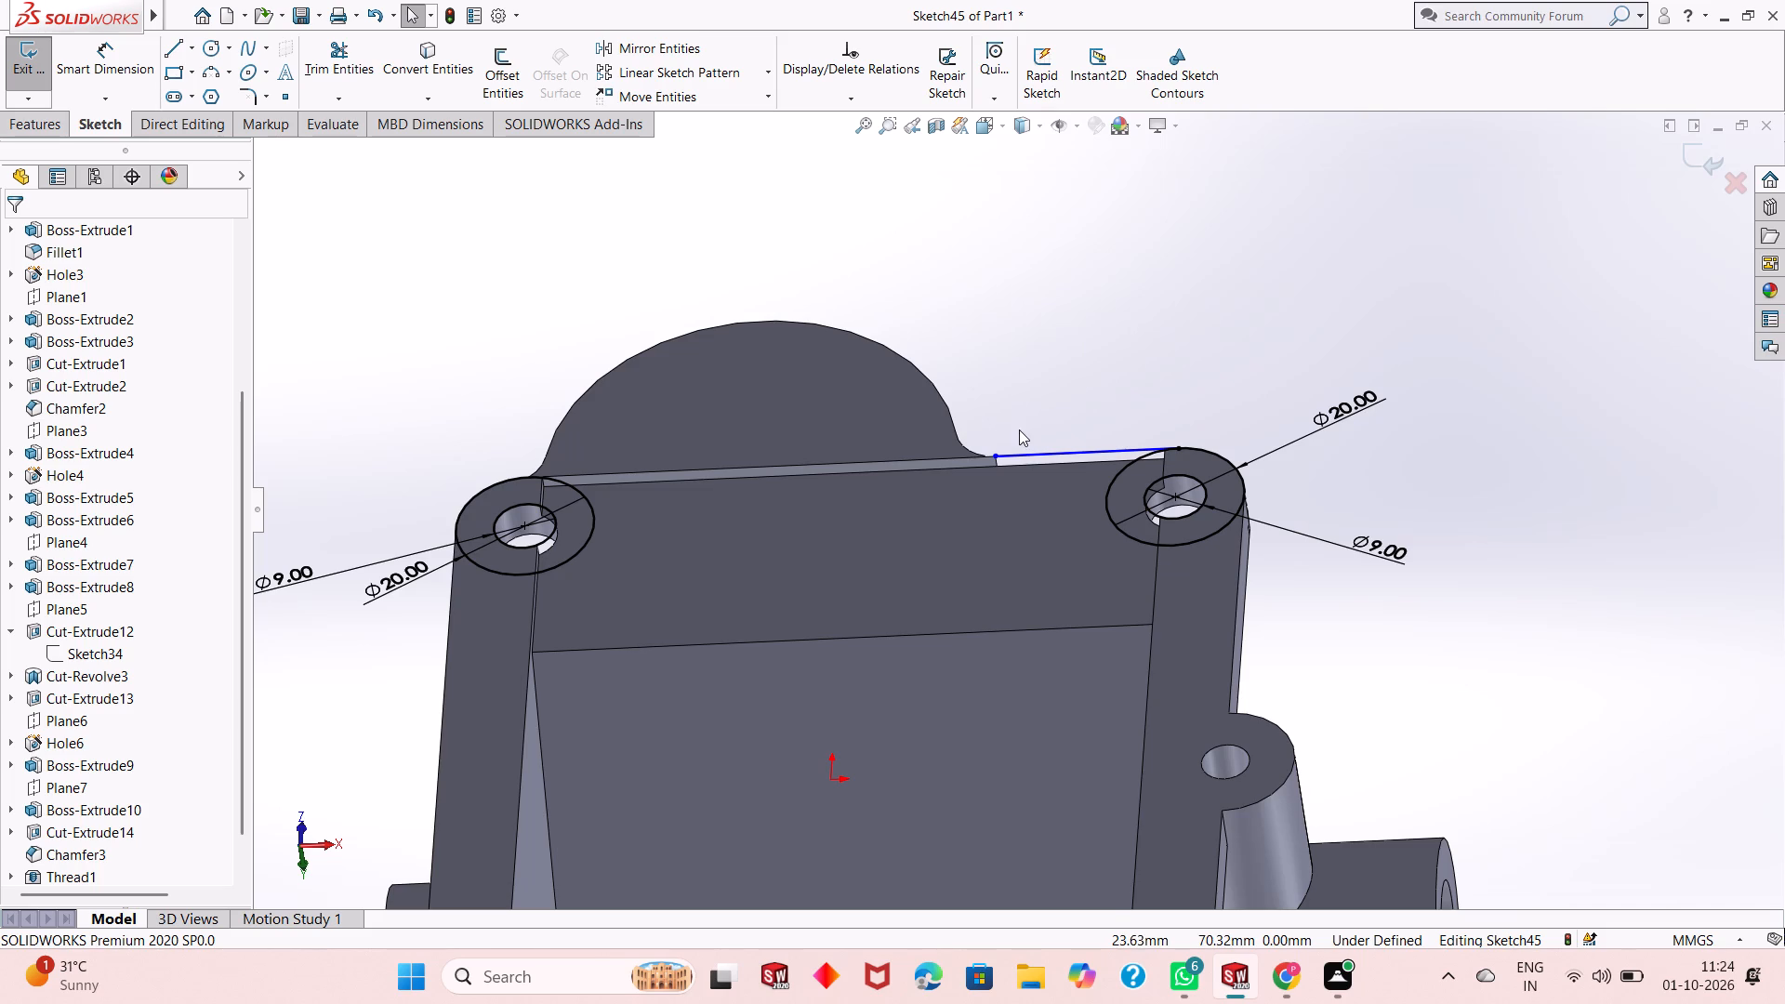
{"action": "scroll", "coordinate": [1019, 429], "scroll_direction": "down", "scroll_amount": 3}
{"action": "scroll", "coordinate": [1062, 544], "scroll_direction": "down", "scroll_amount": 2}
{"action": "scroll", "coordinate": [892, 462], "scroll_direction": "down", "scroll_amount": 2}
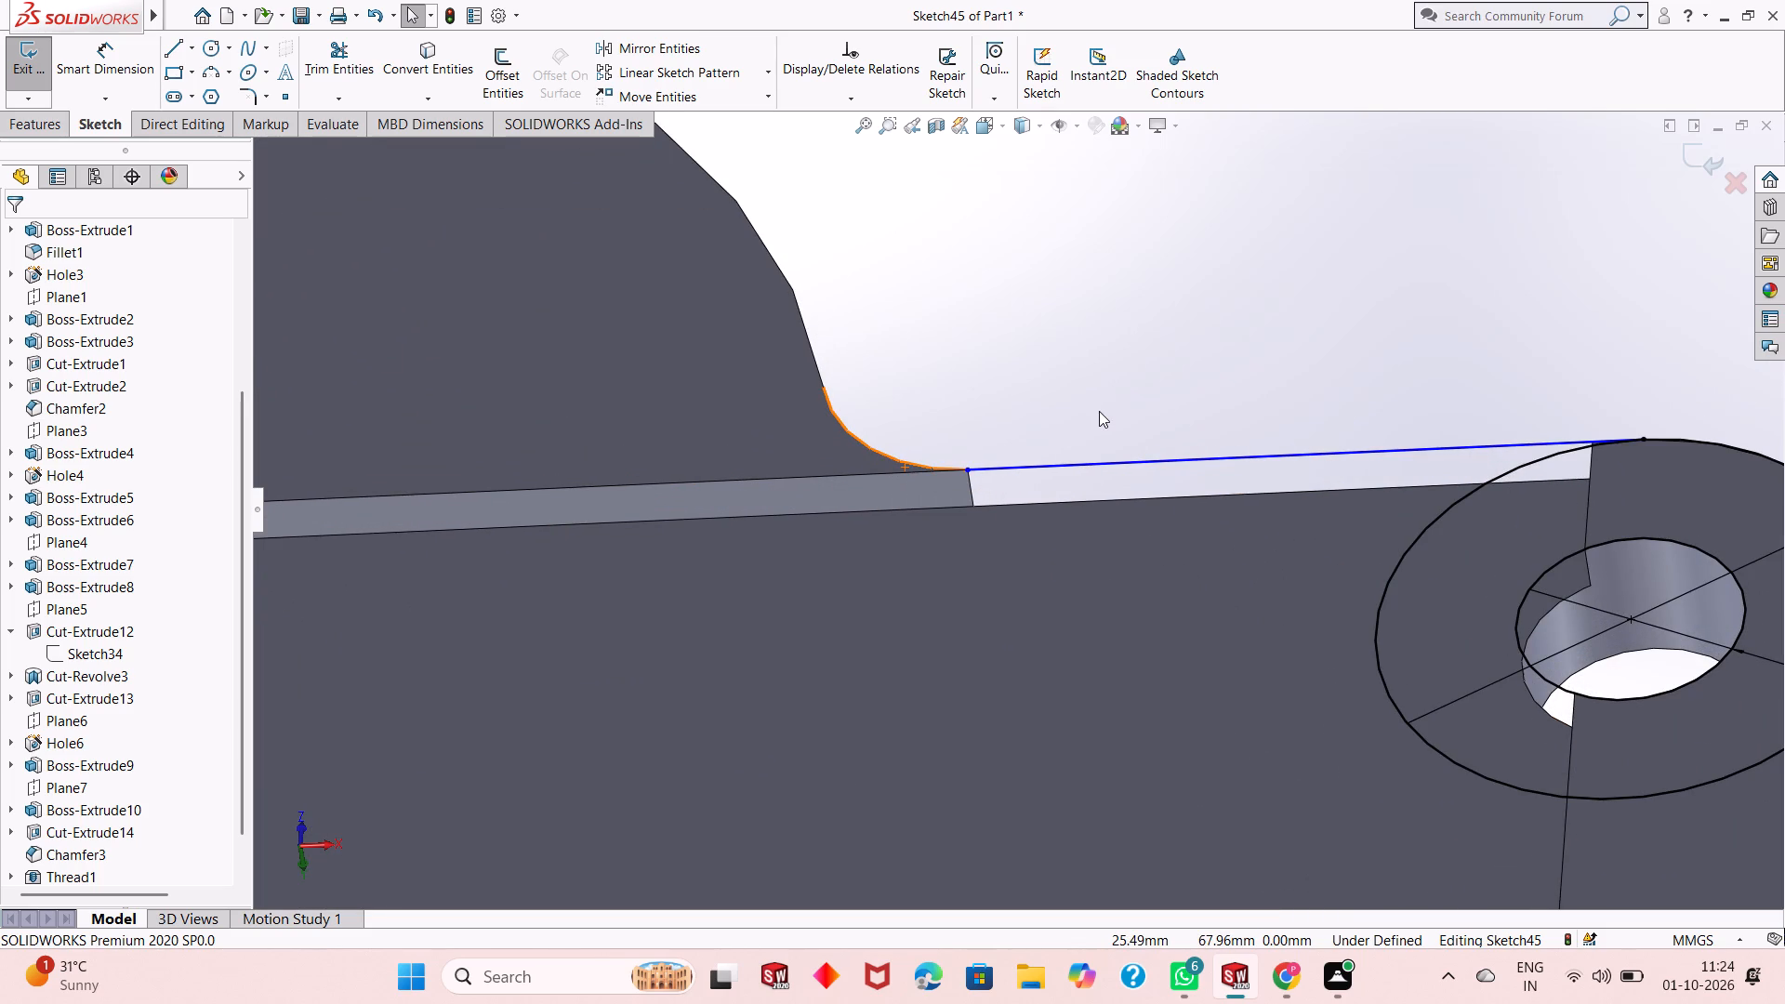
{"action": "middle_click_drag", "start_coordinate": [1119, 394], "coordinate": [1106, 482]}
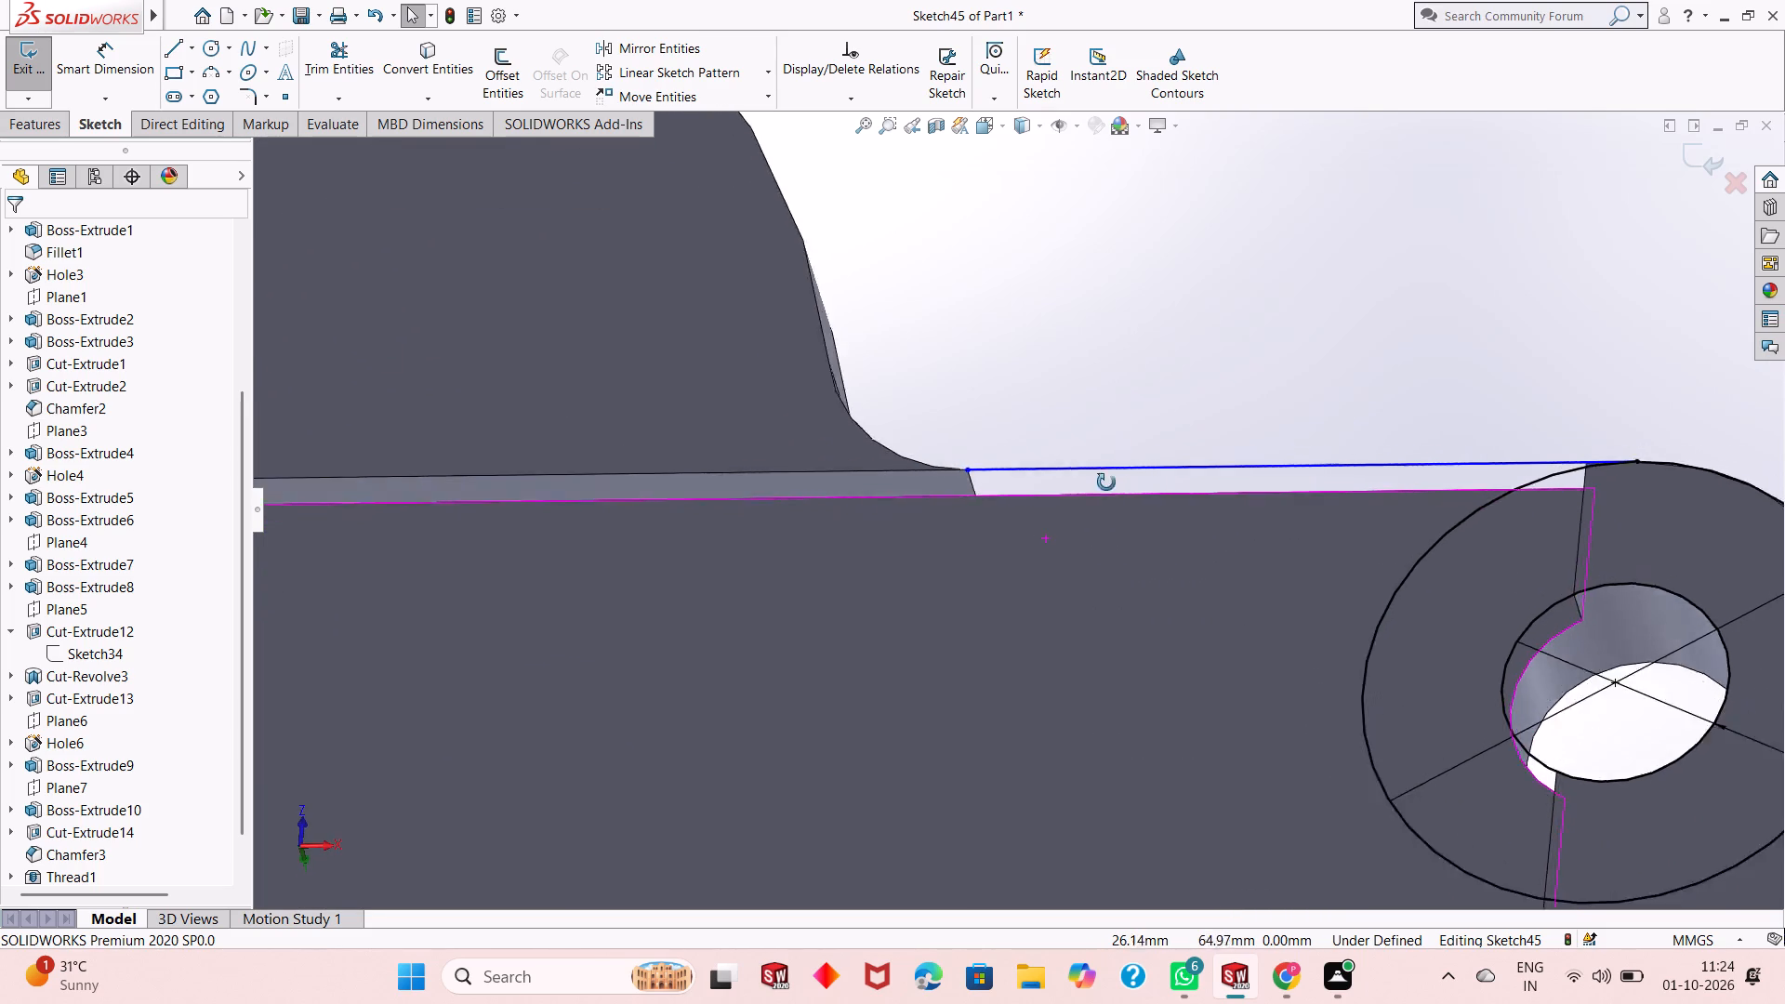
{"action": "middle_click_drag", "start_coordinate": [1106, 482], "coordinate": [941, 700]}
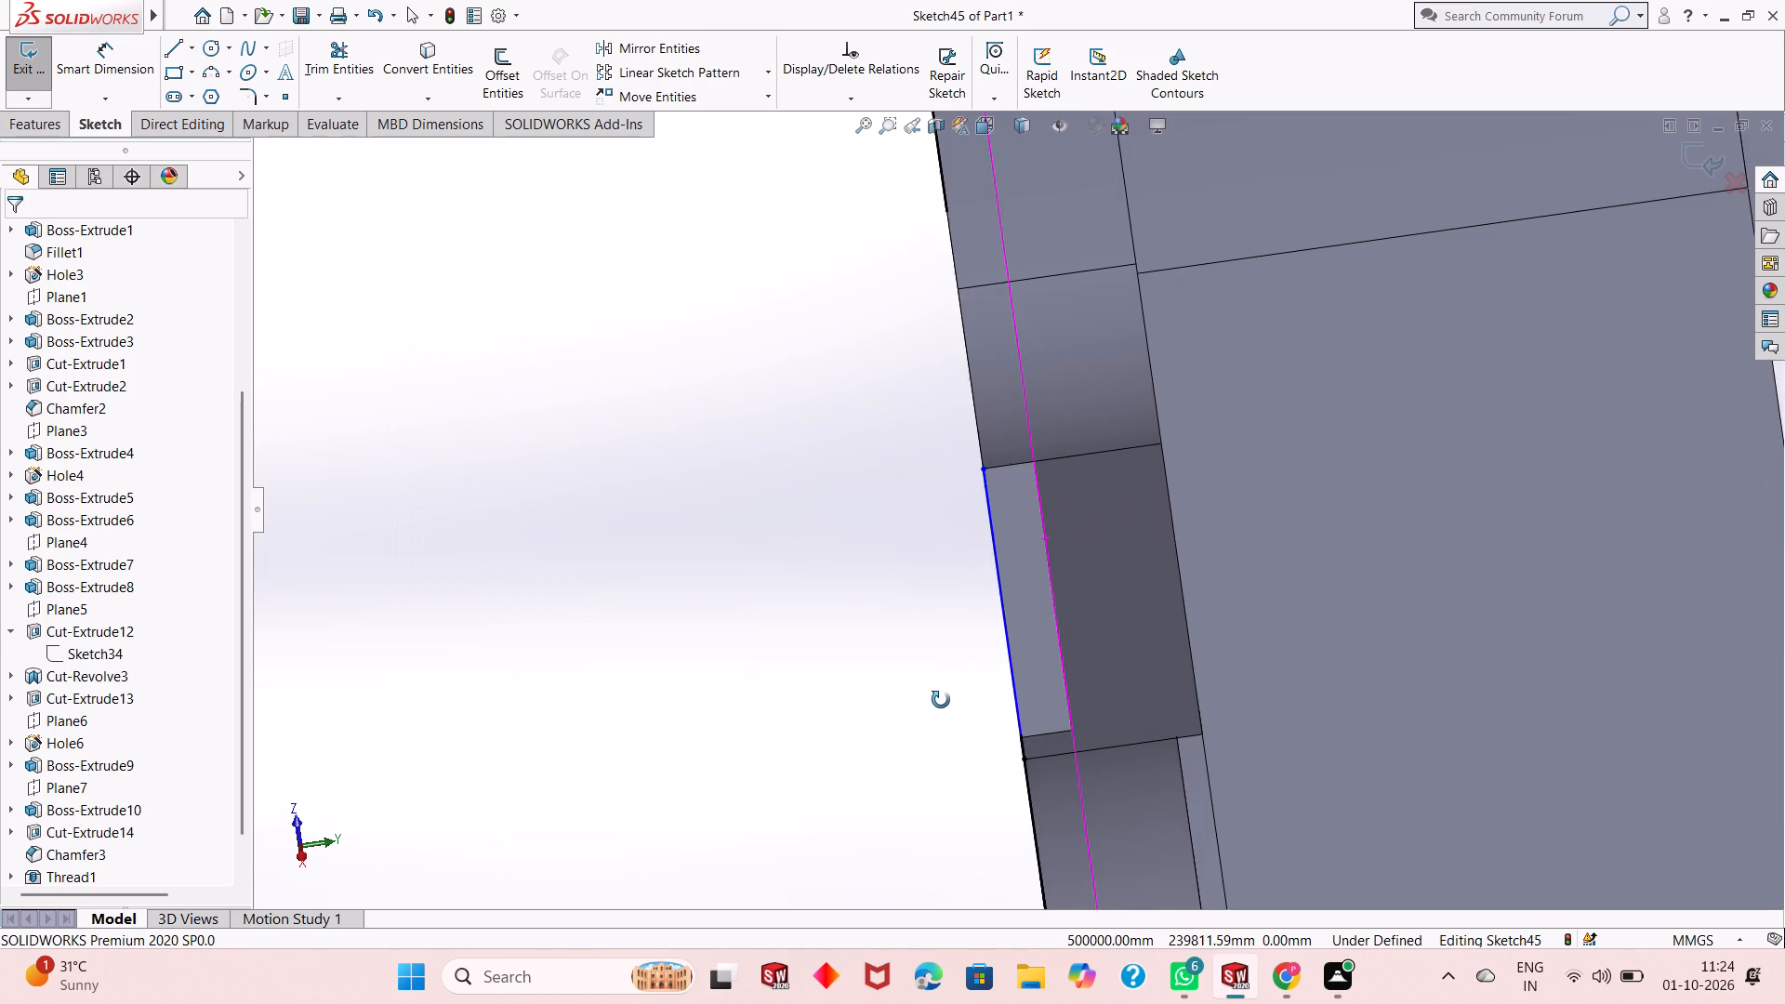
{"action": "middle_click_drag", "start_coordinate": [941, 700], "coordinate": [1023, 541]}
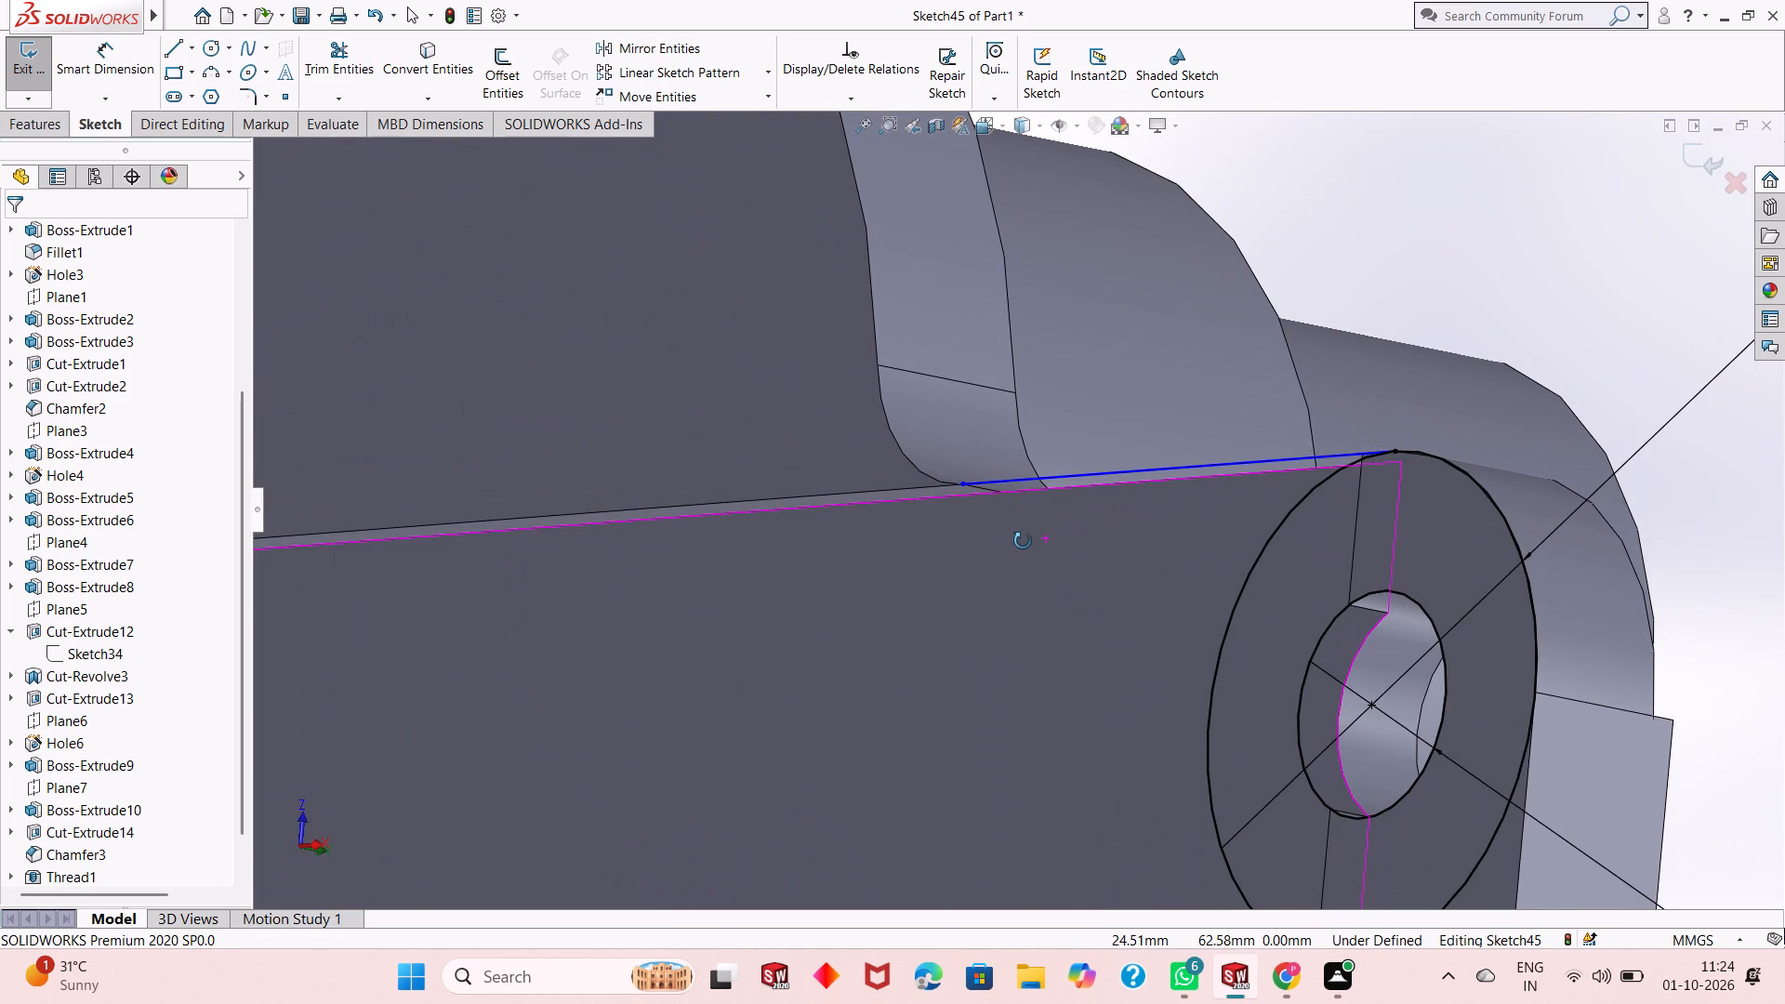
{"action": "middle_click_drag", "start_coordinate": [1023, 541], "coordinate": [1189, 541]}
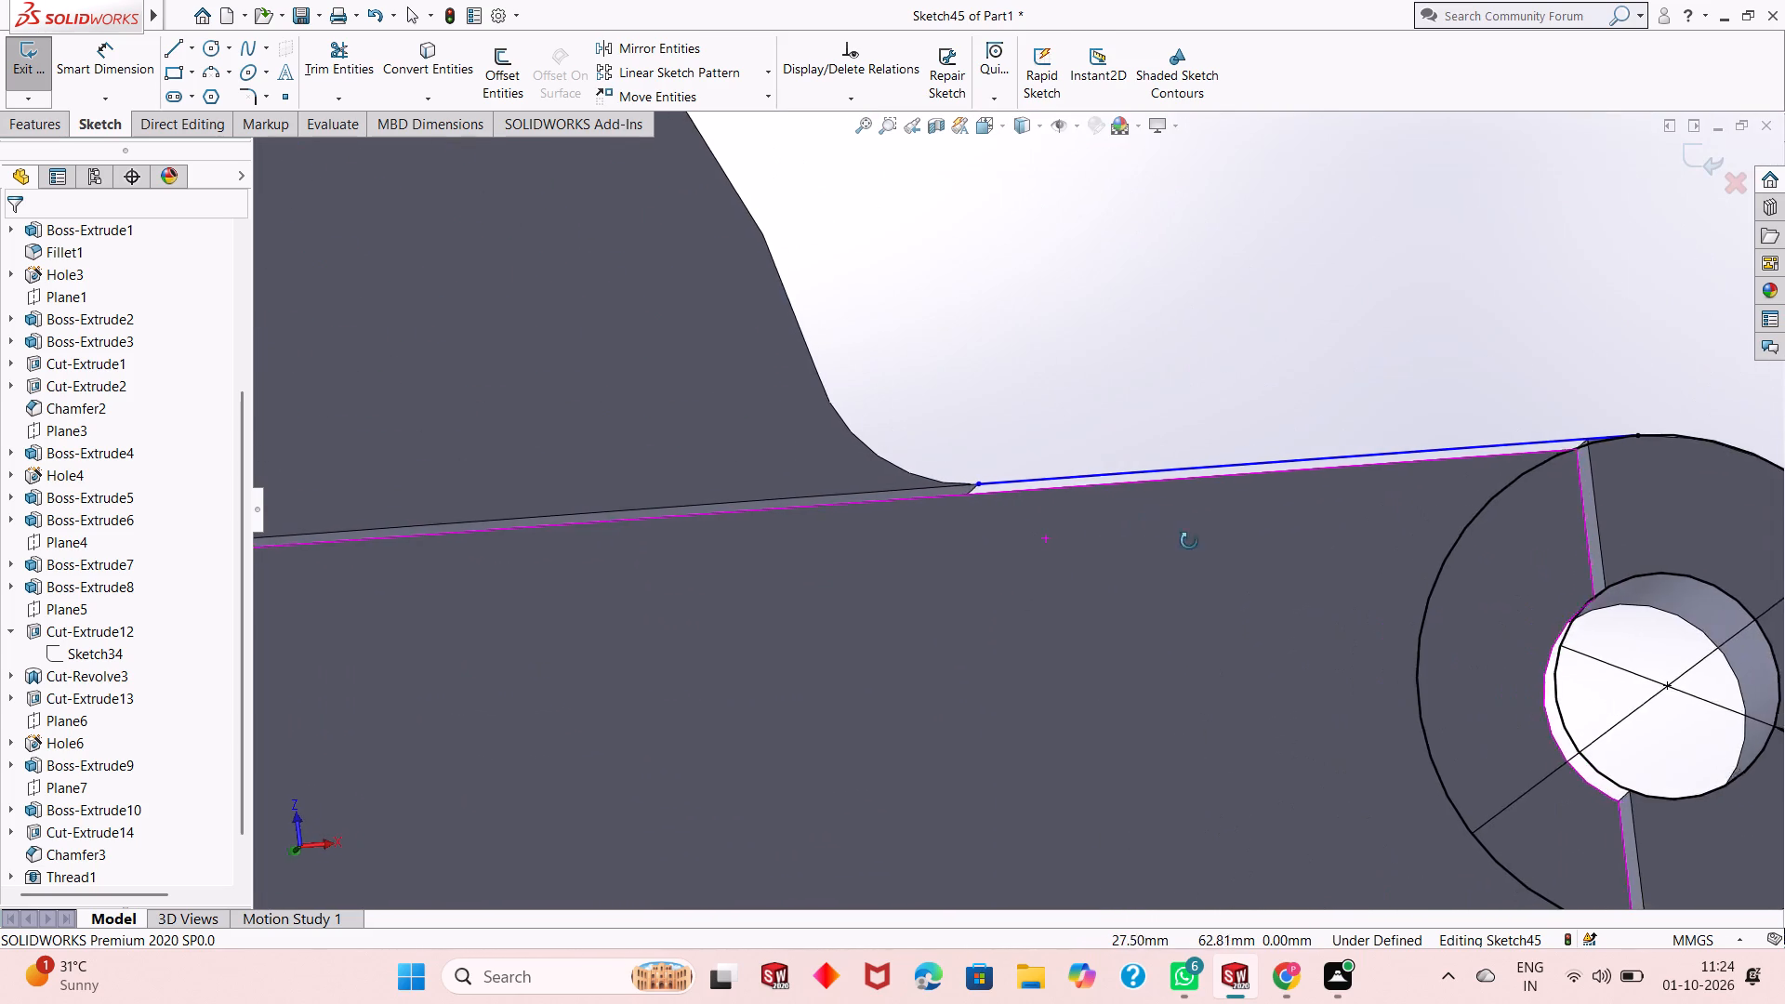
{"action": "middle_click_drag", "start_coordinate": [1189, 541], "coordinate": [1234, 599]}
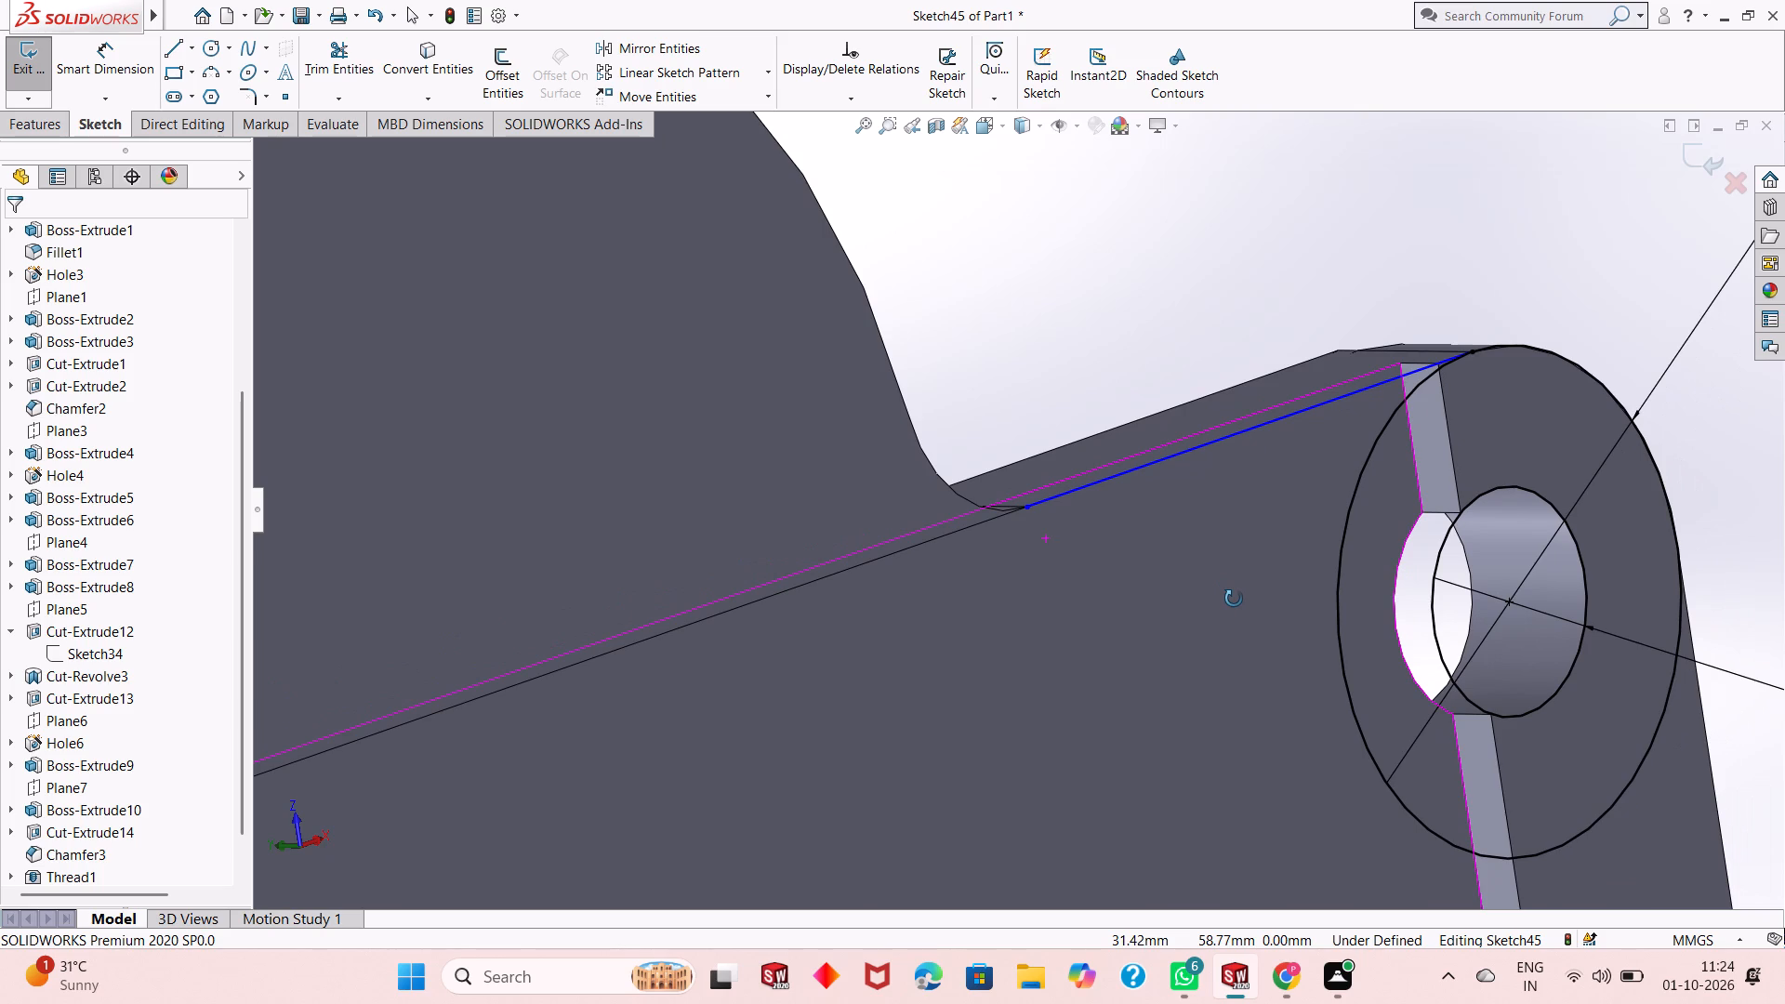
{"action": "middle_click_drag", "start_coordinate": [1234, 599], "coordinate": [1228, 547]}
{"action": "scroll", "coordinate": [1210, 554], "scroll_direction": "up", "scroll_amount": 2}
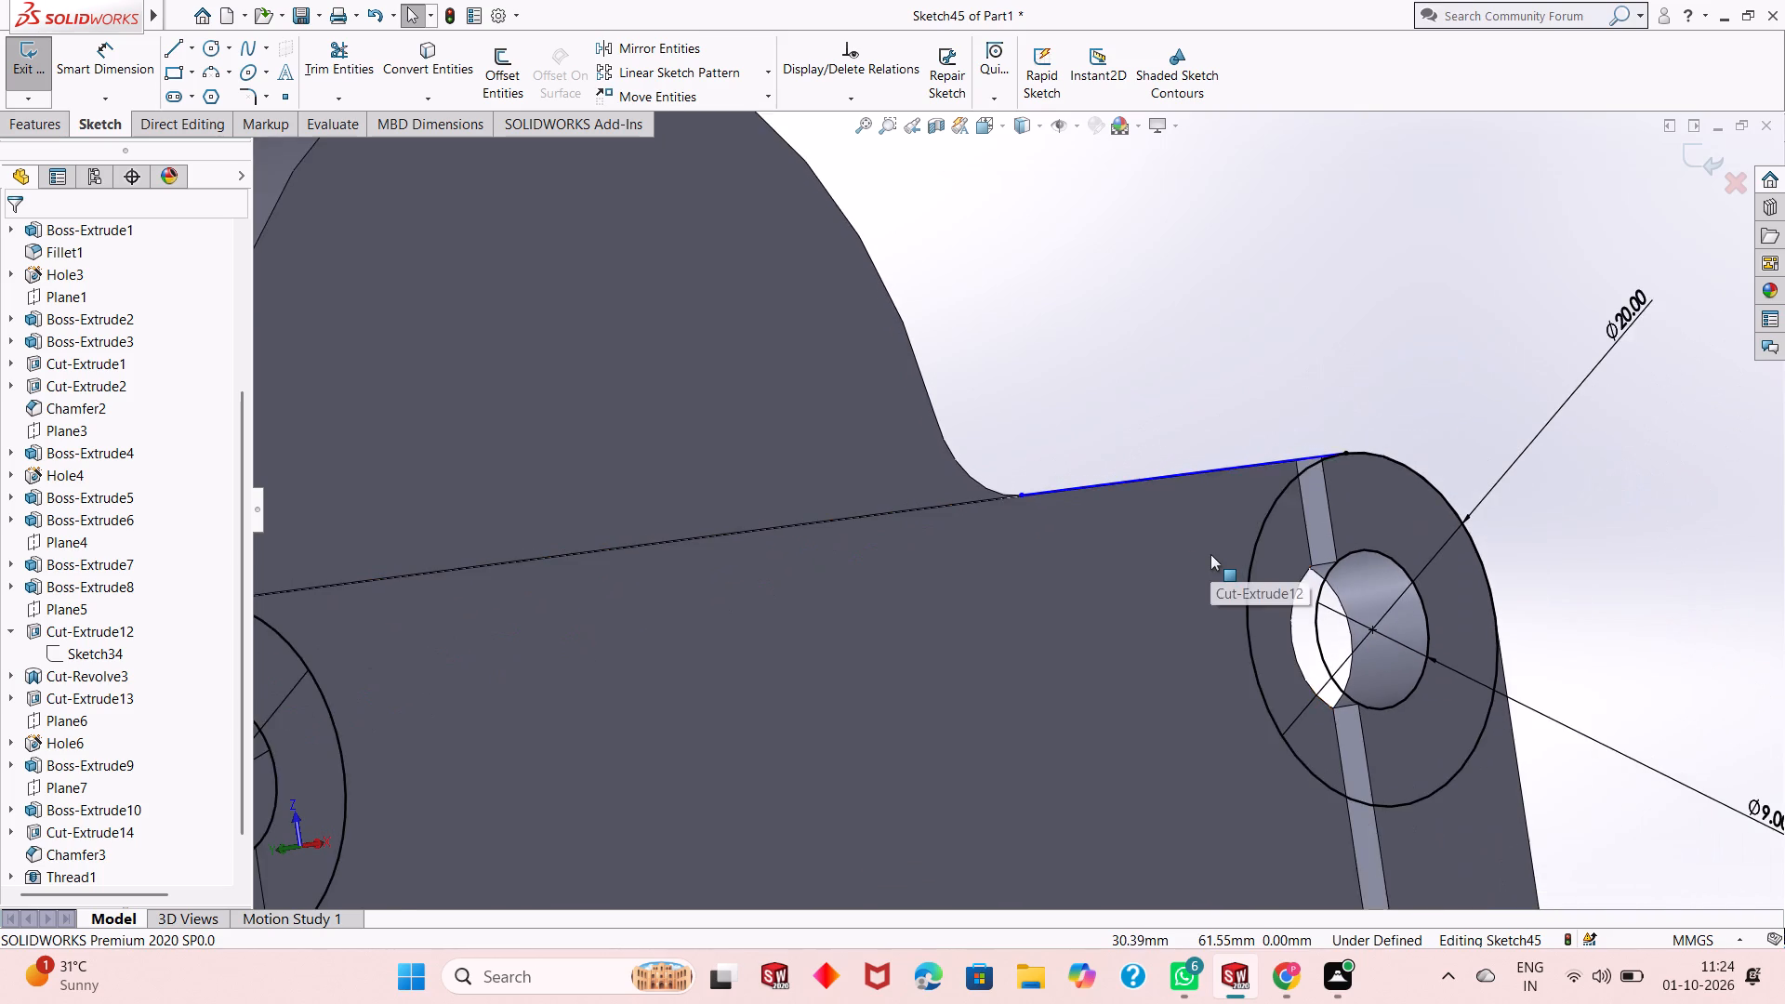
{"action": "scroll", "coordinate": [1210, 556], "scroll_direction": "up", "scroll_amount": 2}
{"action": "middle_click_drag", "start_coordinate": [1503, 818], "coordinate": [1485, 783]}
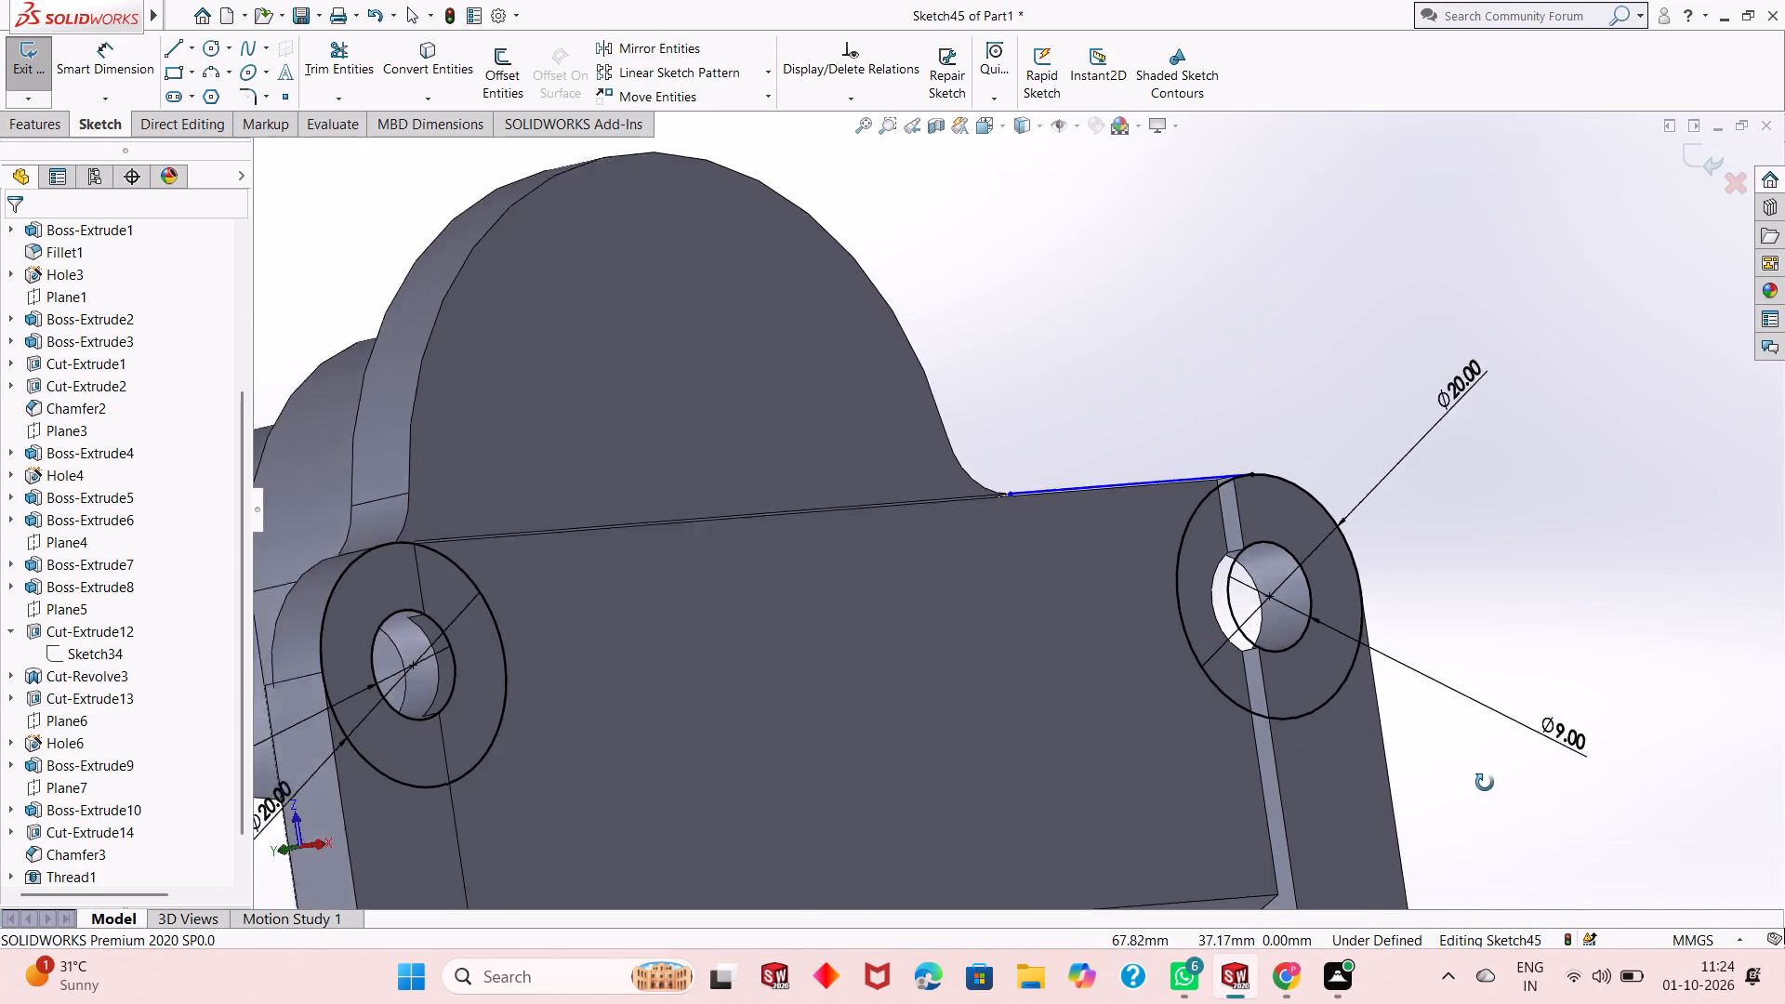
{"action": "middle_click_drag", "start_coordinate": [1485, 783], "coordinate": [1420, 732]}
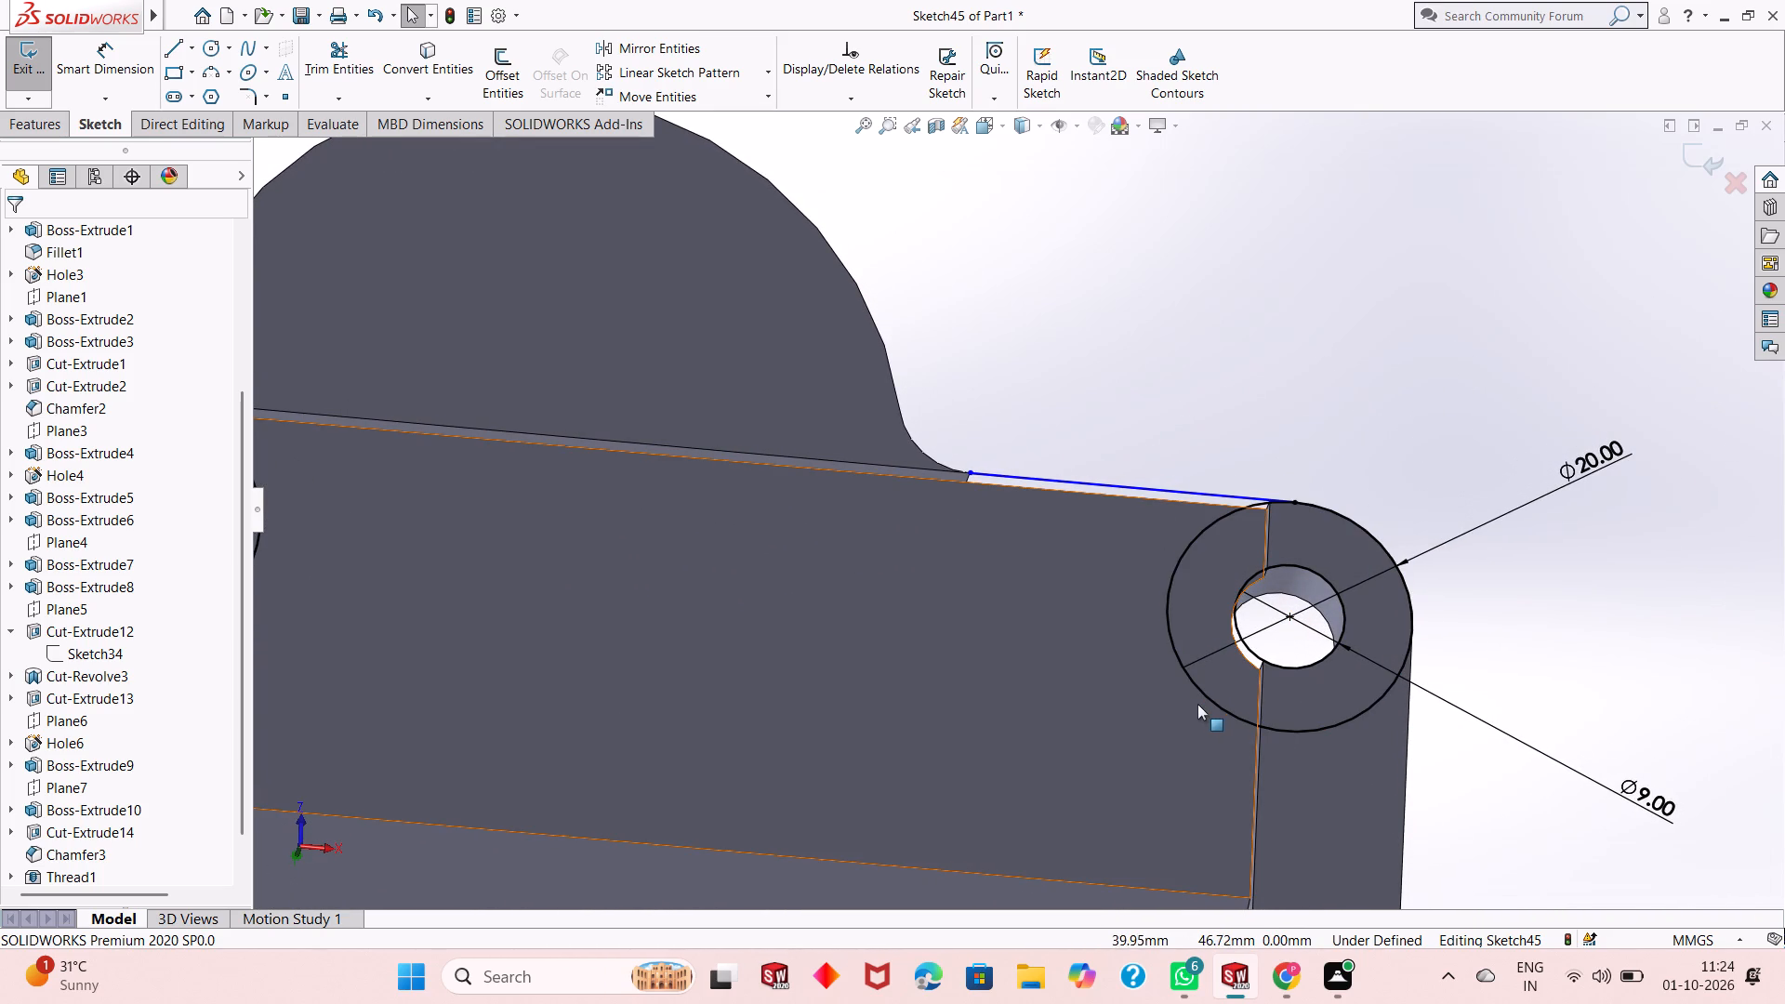
{"action": "scroll", "coordinate": [1117, 461], "scroll_direction": "up", "scroll_amount": 1}
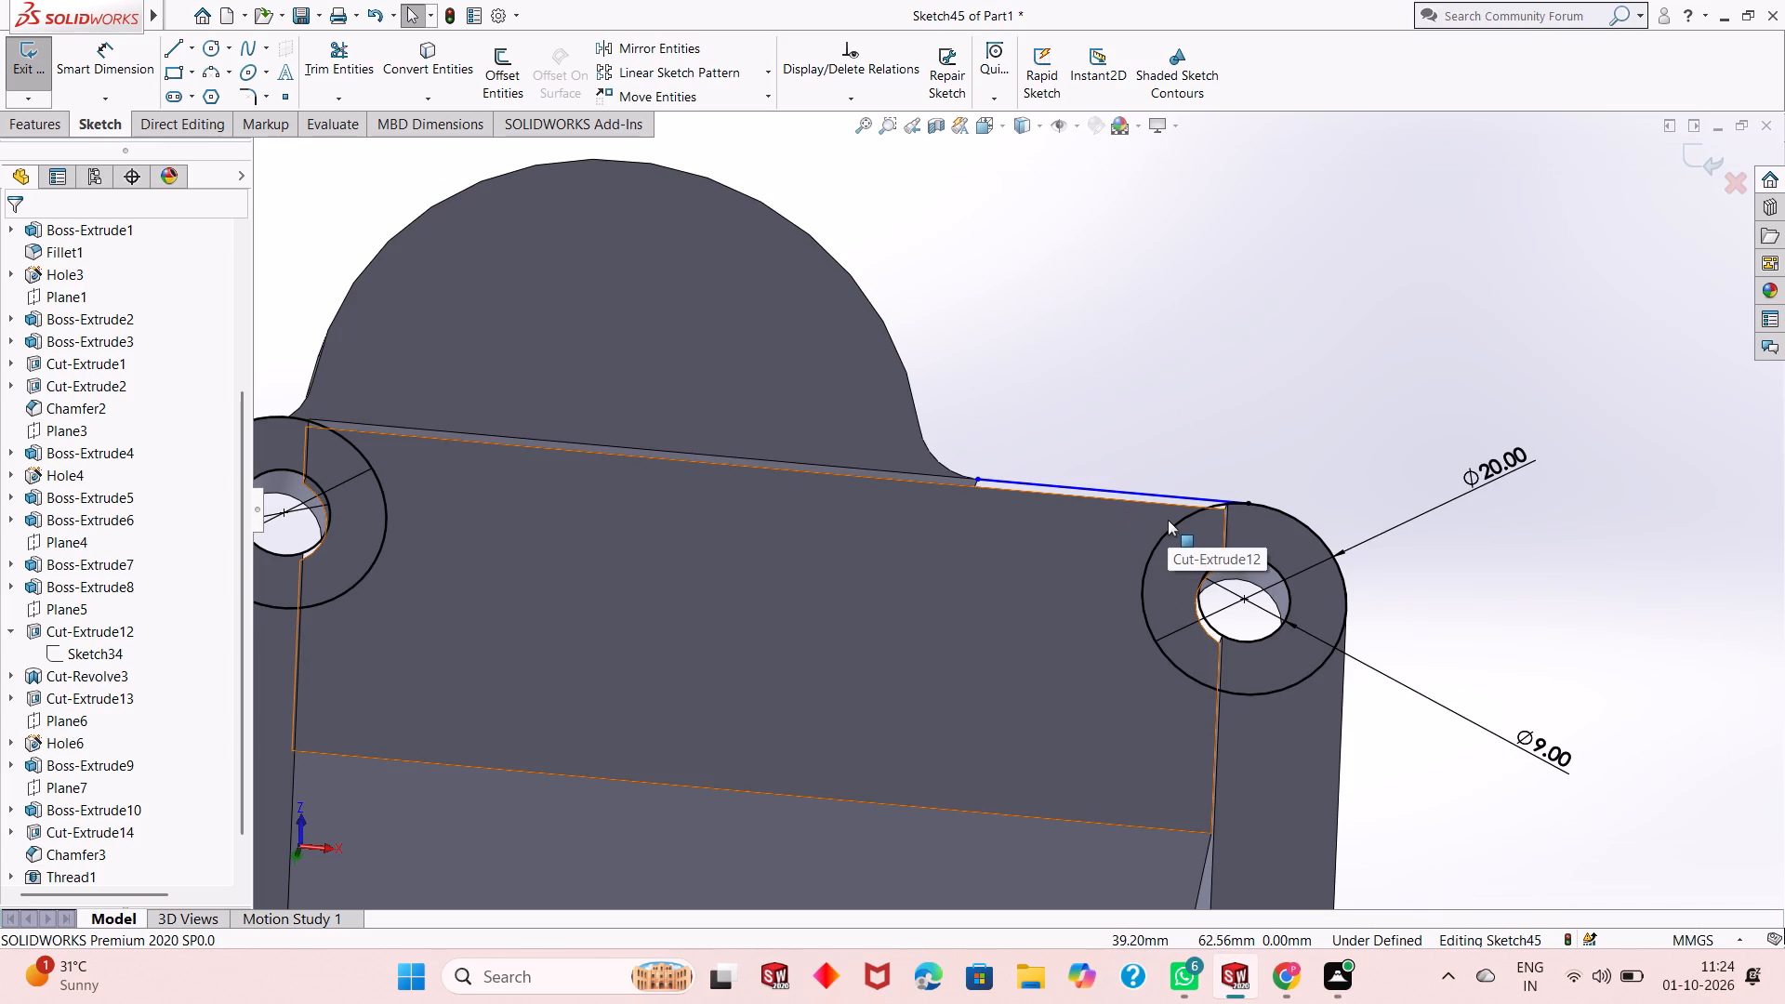
Examine the circle pairs across the whole base and the open recess edge beside the lobe from the underside.
{"action": "middle_click_drag", "start_coordinate": [1418, 733], "coordinate": [1407, 529]}
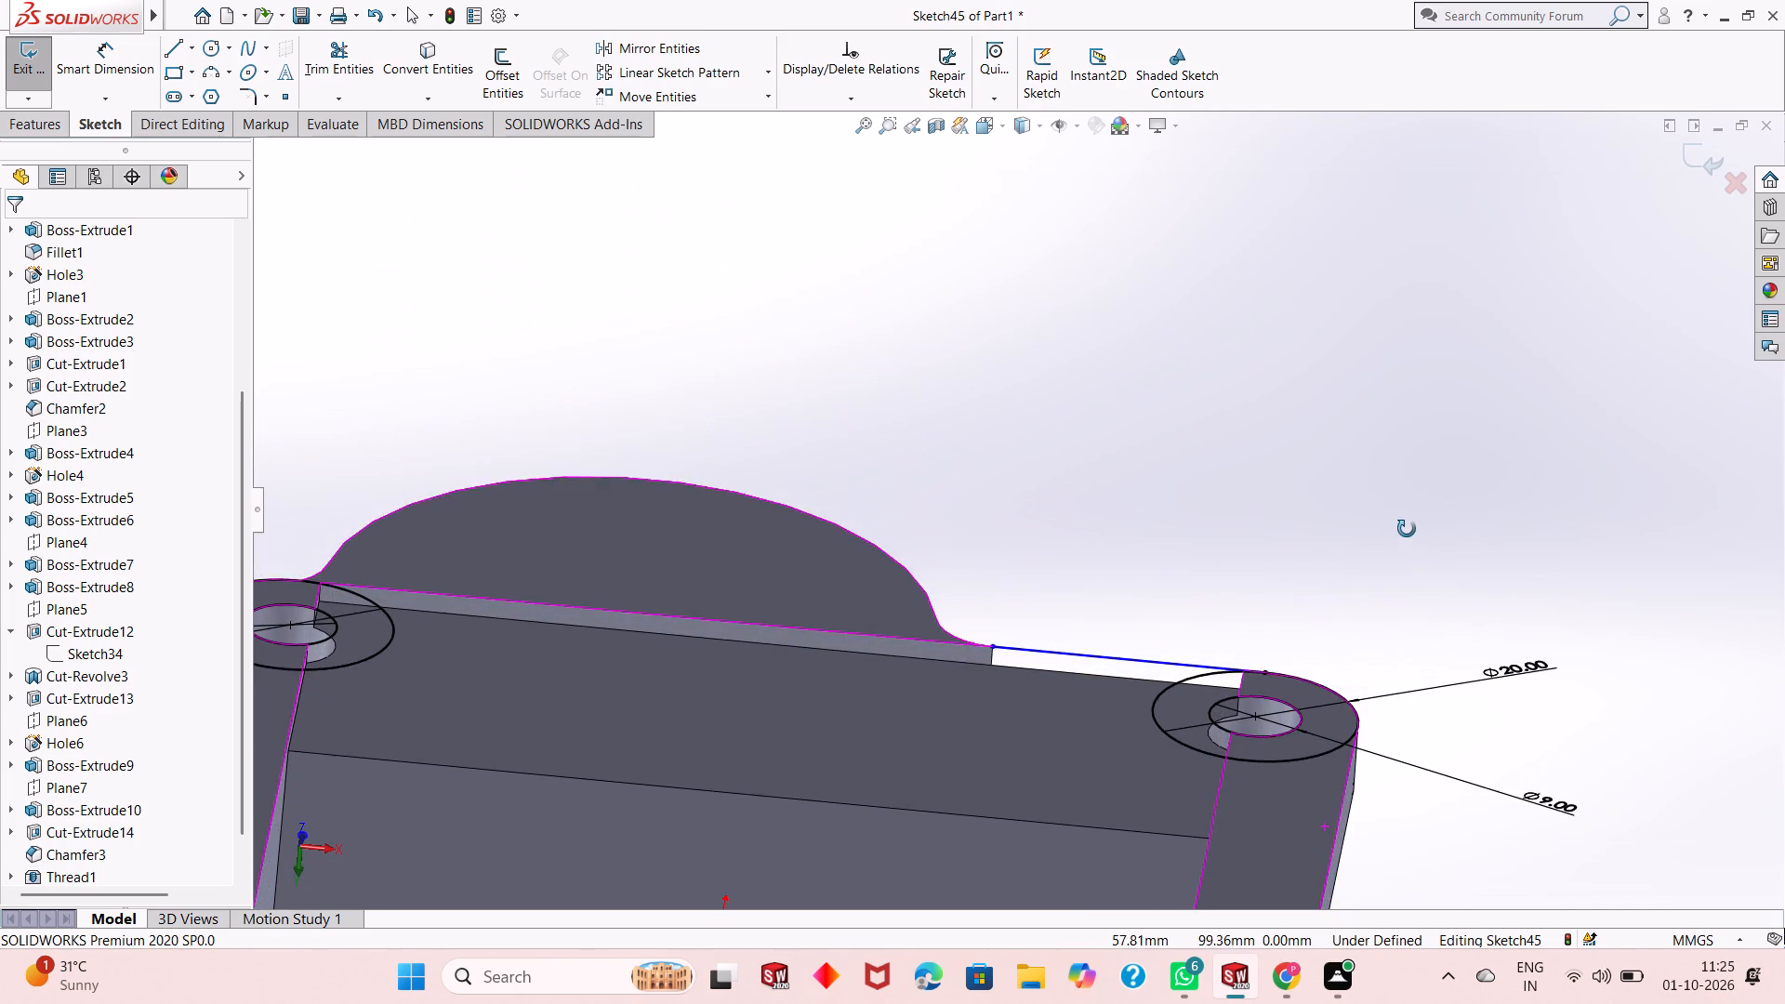
{"action": "middle_click_drag", "start_coordinate": [1407, 529], "coordinate": [1407, 527]}
{"action": "scroll", "coordinate": [1316, 598], "scroll_direction": "up", "scroll_amount": 2}
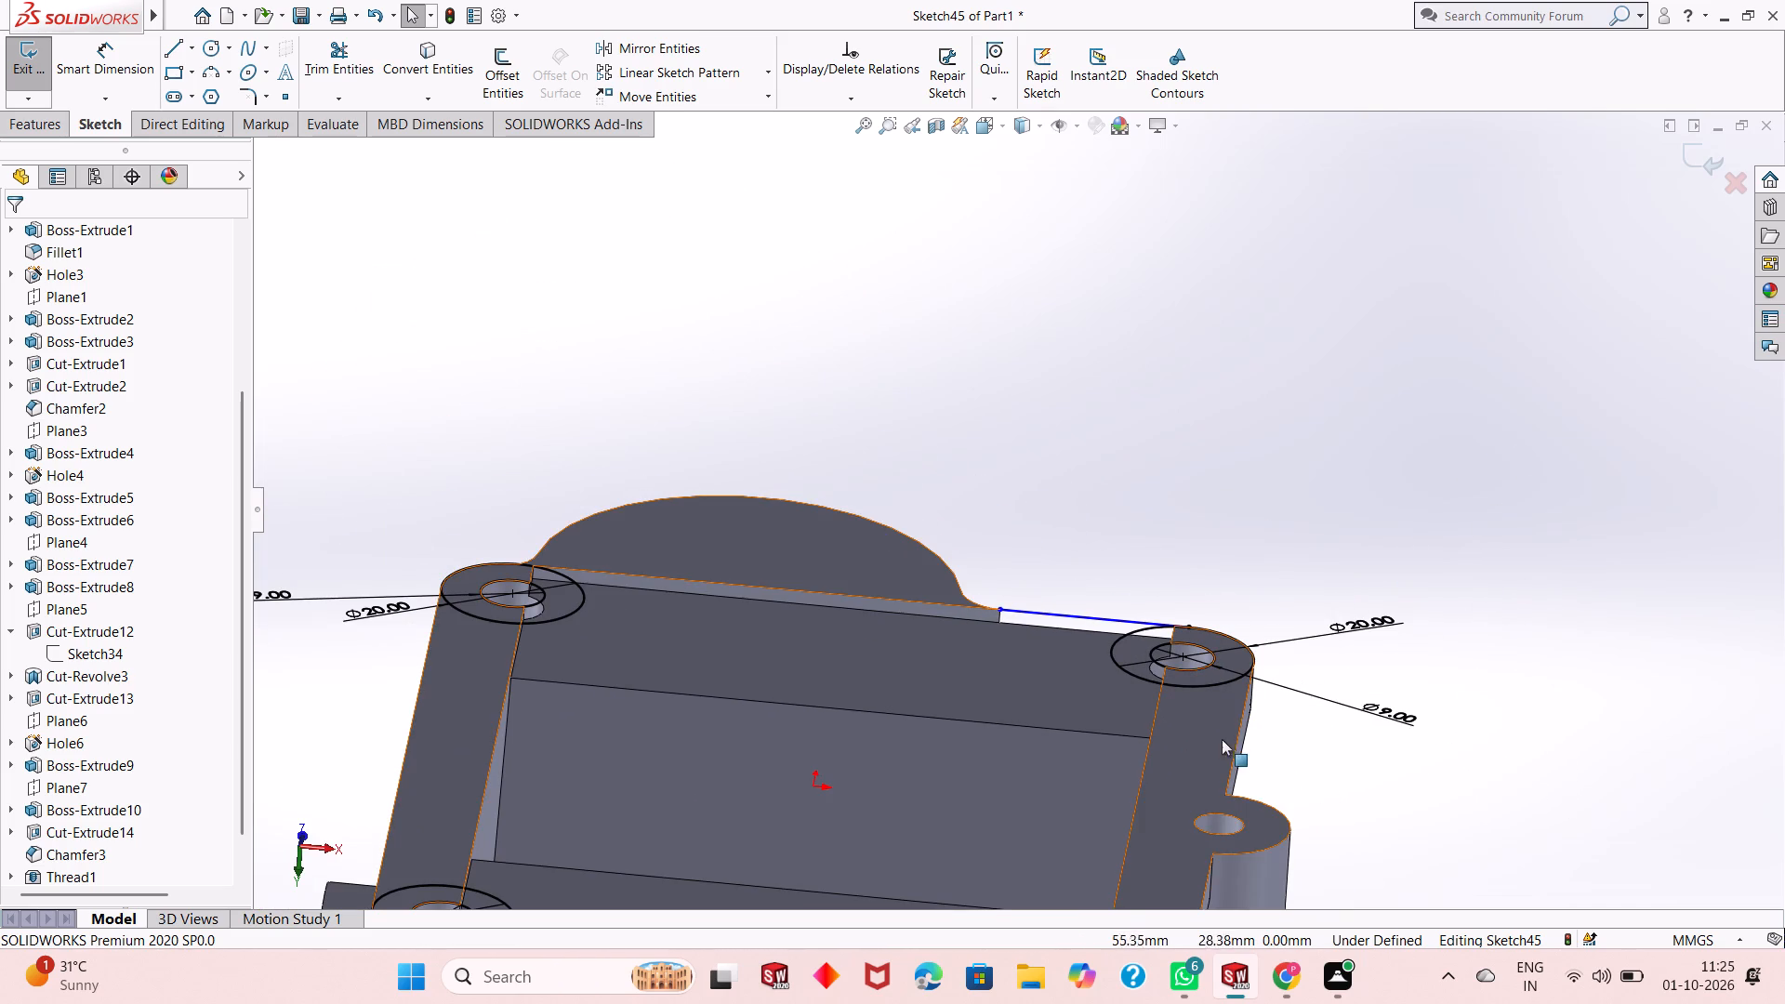
{"action": "scroll", "coordinate": [924, 712], "scroll_direction": "up", "scroll_amount": 1}
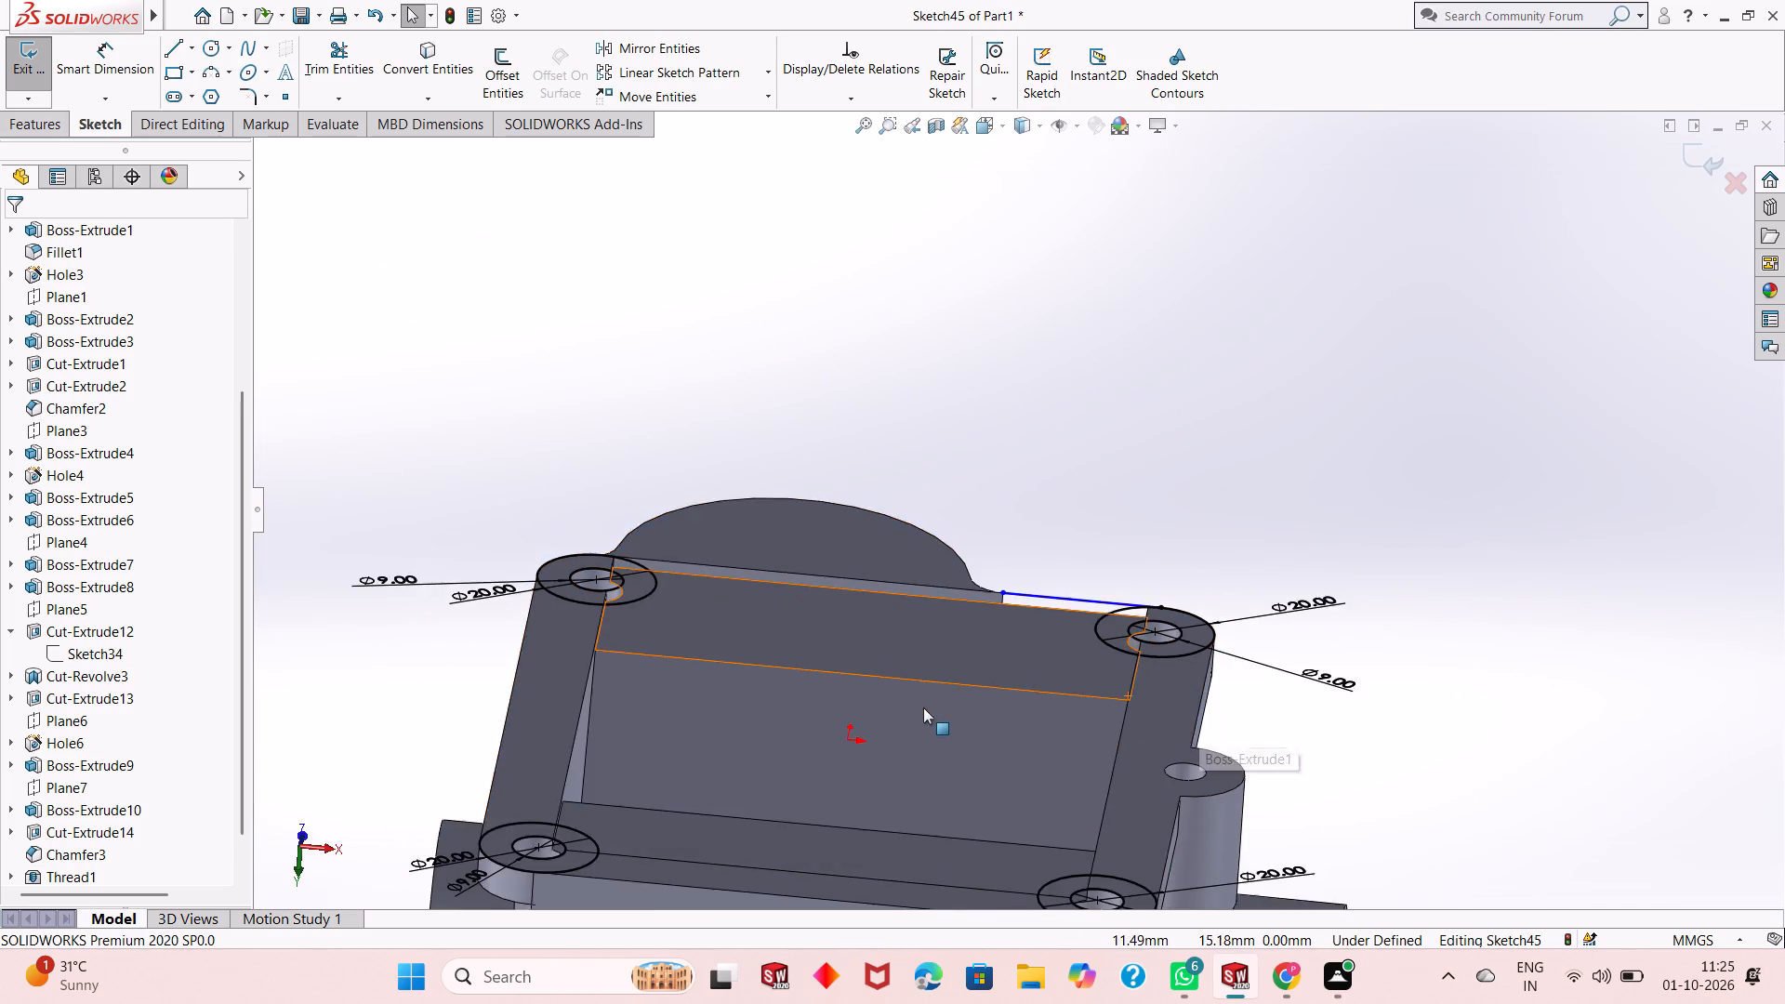
{"action": "scroll", "coordinate": [923, 707], "scroll_direction": "up", "scroll_amount": 2}
{"action": "middle_click_drag", "start_coordinate": [1279, 710], "coordinate": [1421, 477]}
{"action": "middle_click_drag", "start_coordinate": [1230, 769], "coordinate": [1271, 690]}
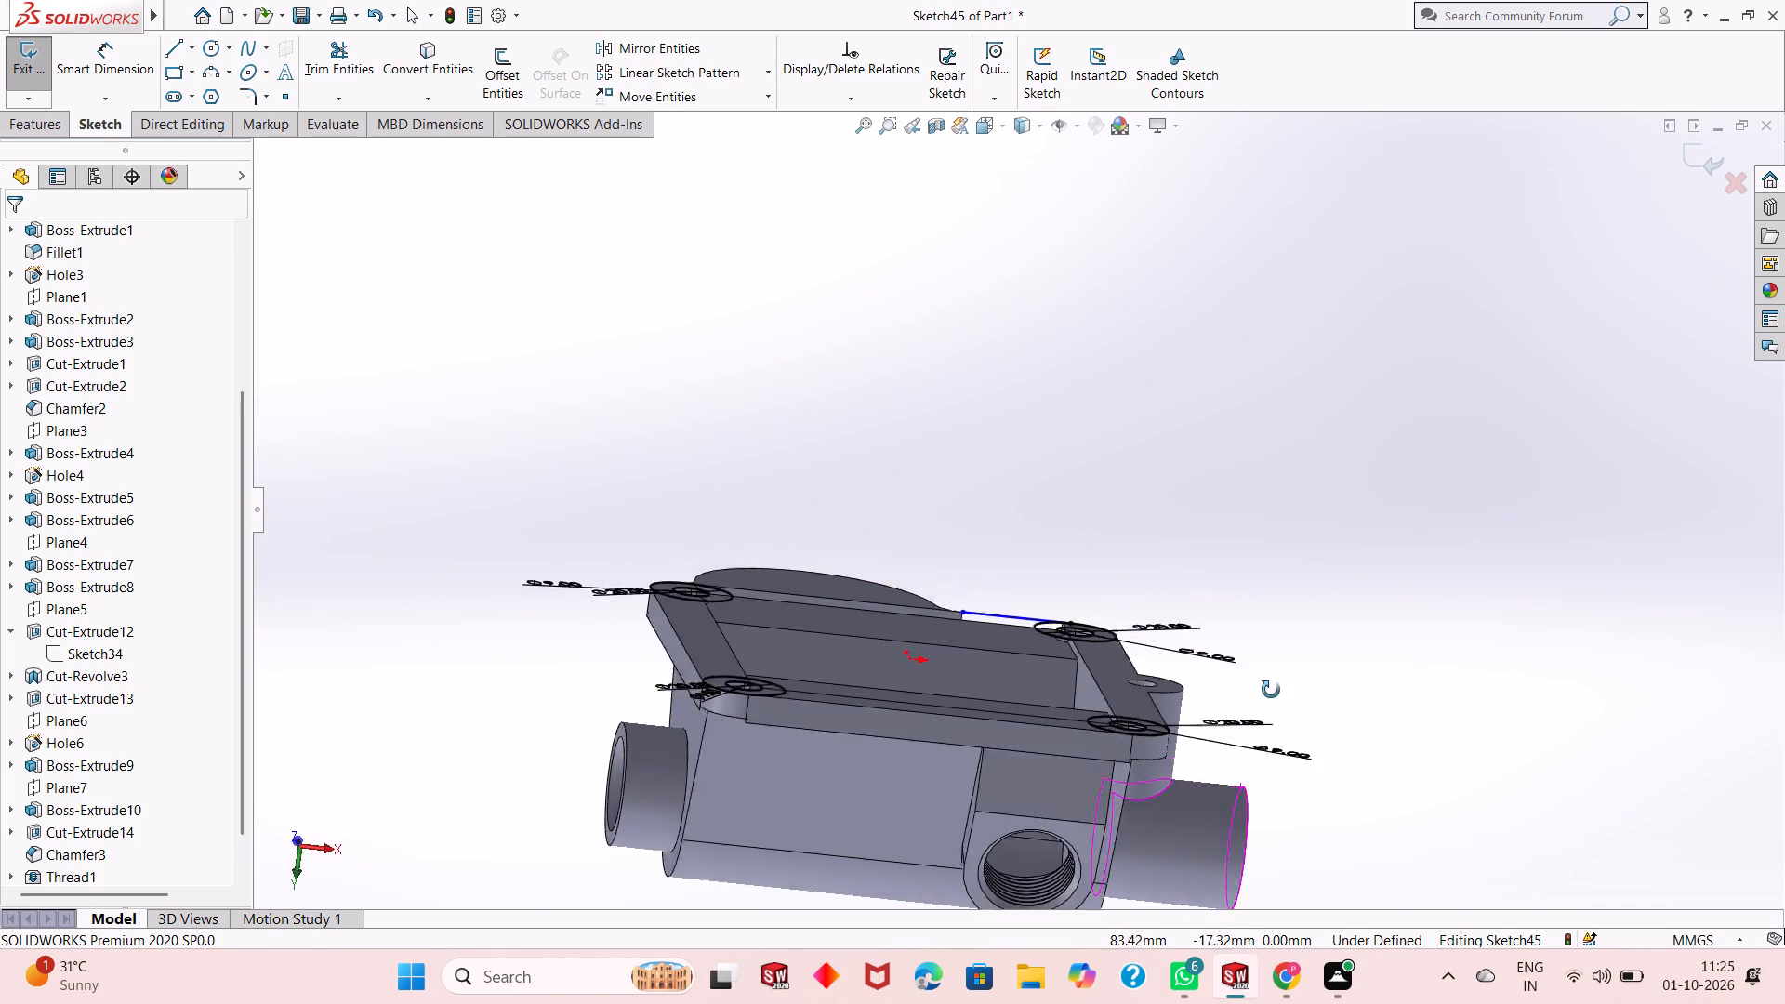
{"action": "middle_click_drag", "start_coordinate": [1271, 690], "coordinate": [1360, 849]}
{"action": "scroll", "coordinate": [681, 703], "scroll_direction": "up", "scroll_amount": 5}
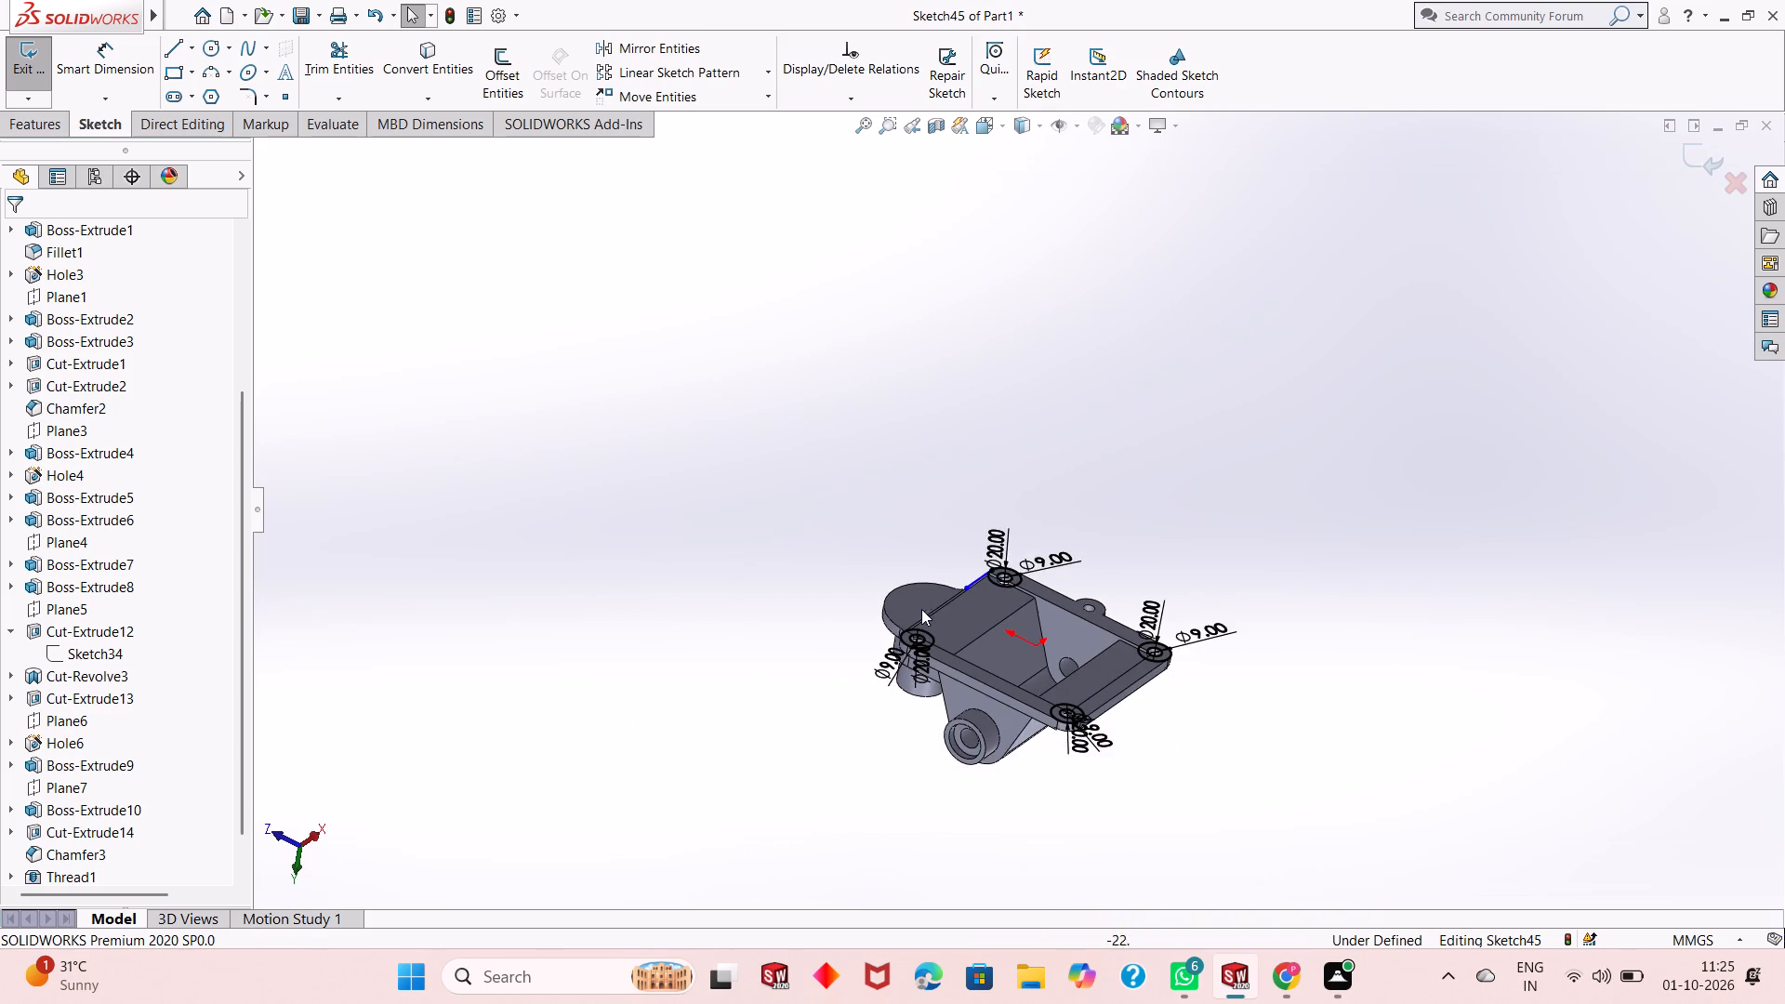
{"action": "scroll", "coordinate": [932, 609], "scroll_direction": "down", "scroll_amount": 3}
{"action": "middle_click_drag", "start_coordinate": [993, 642], "coordinate": [993, 701]}
{"action": "scroll", "coordinate": [1094, 492], "scroll_direction": "down", "scroll_amount": 4}
{"action": "middle_click_drag", "start_coordinate": [918, 664], "coordinate": [902, 588]}
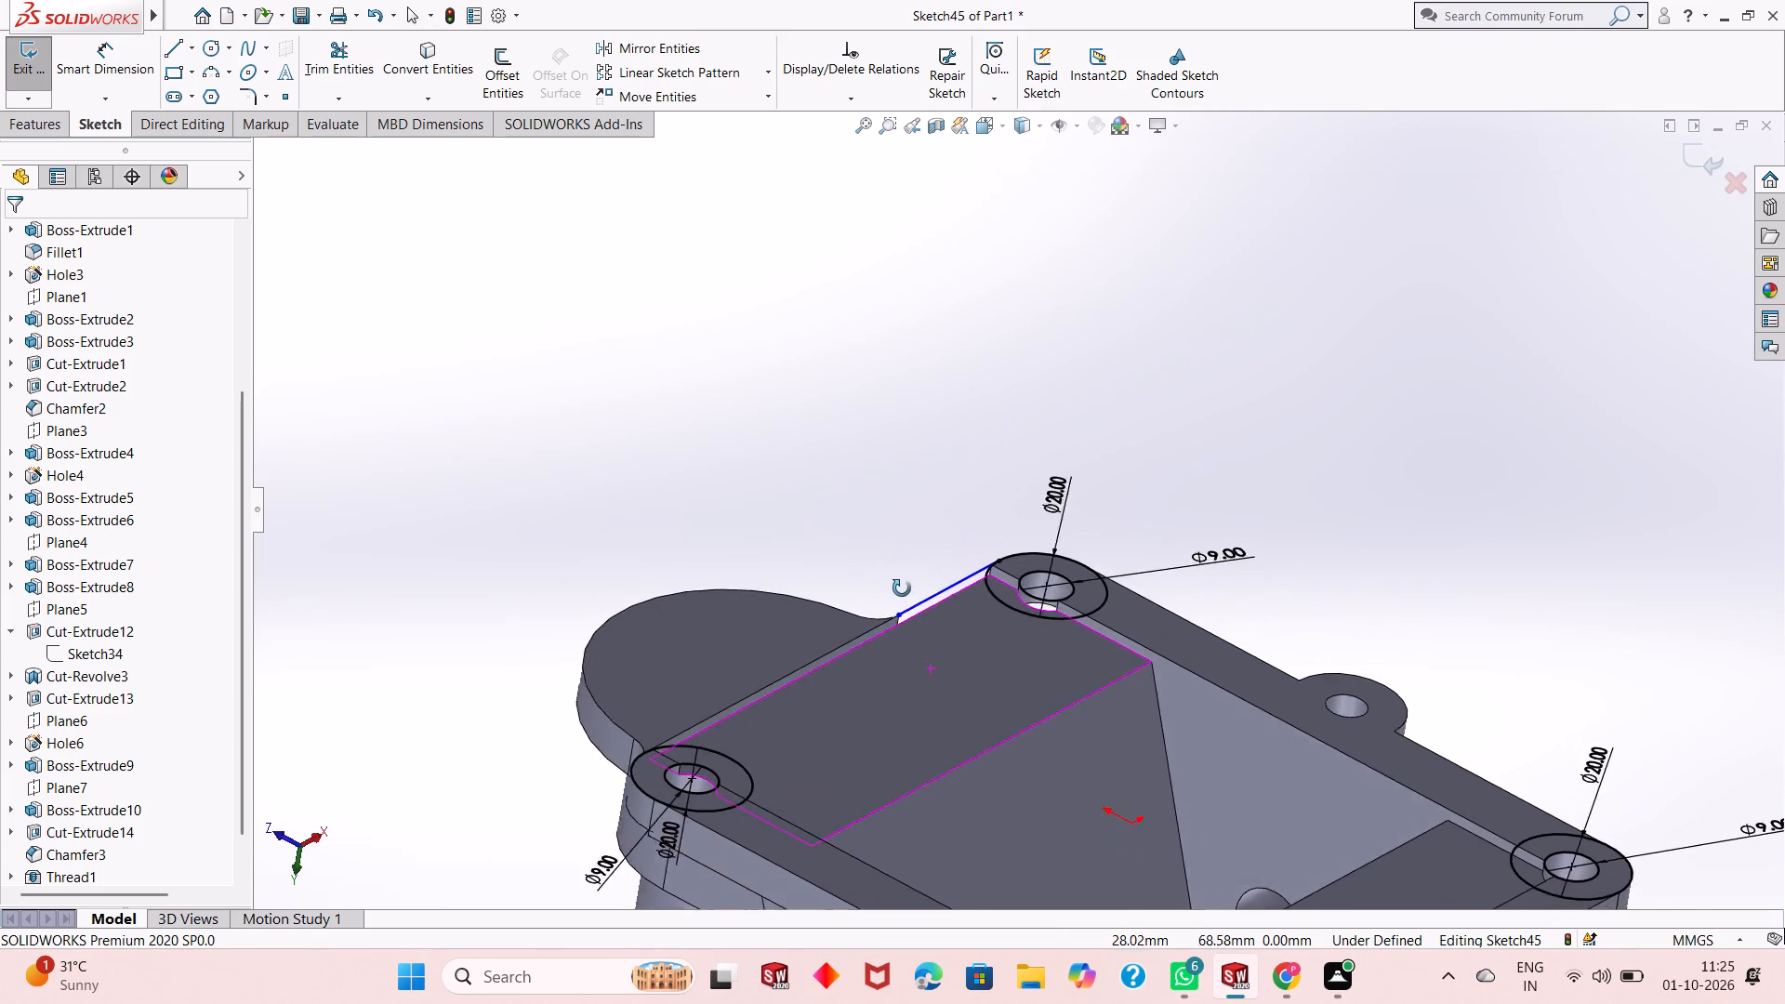
{"action": "middle_click_drag", "start_coordinate": [902, 588], "coordinate": [888, 586]}
{"action": "scroll", "coordinate": [960, 595], "scroll_direction": "down", "scroll_amount": 2}
{"action": "scroll", "coordinate": [1082, 723], "scroll_direction": "down", "scroll_amount": 1}
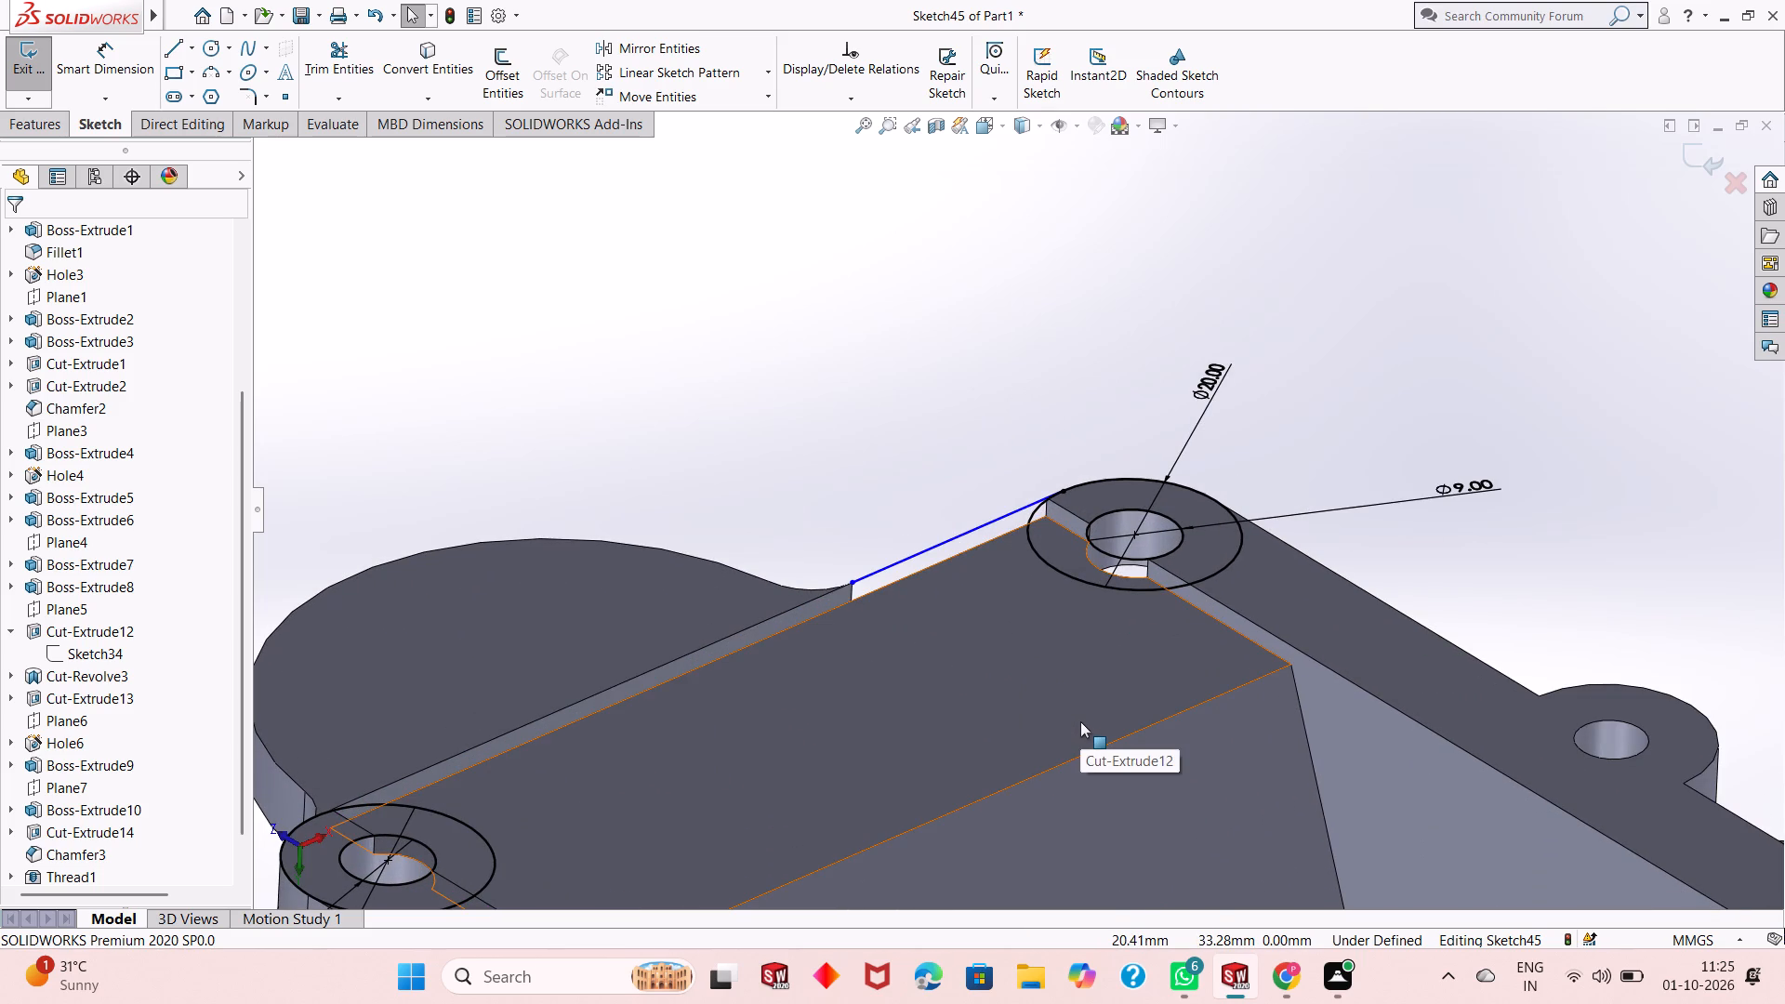
{"action": "scroll", "coordinate": [1026, 670], "scroll_direction": "down", "scroll_amount": 2}
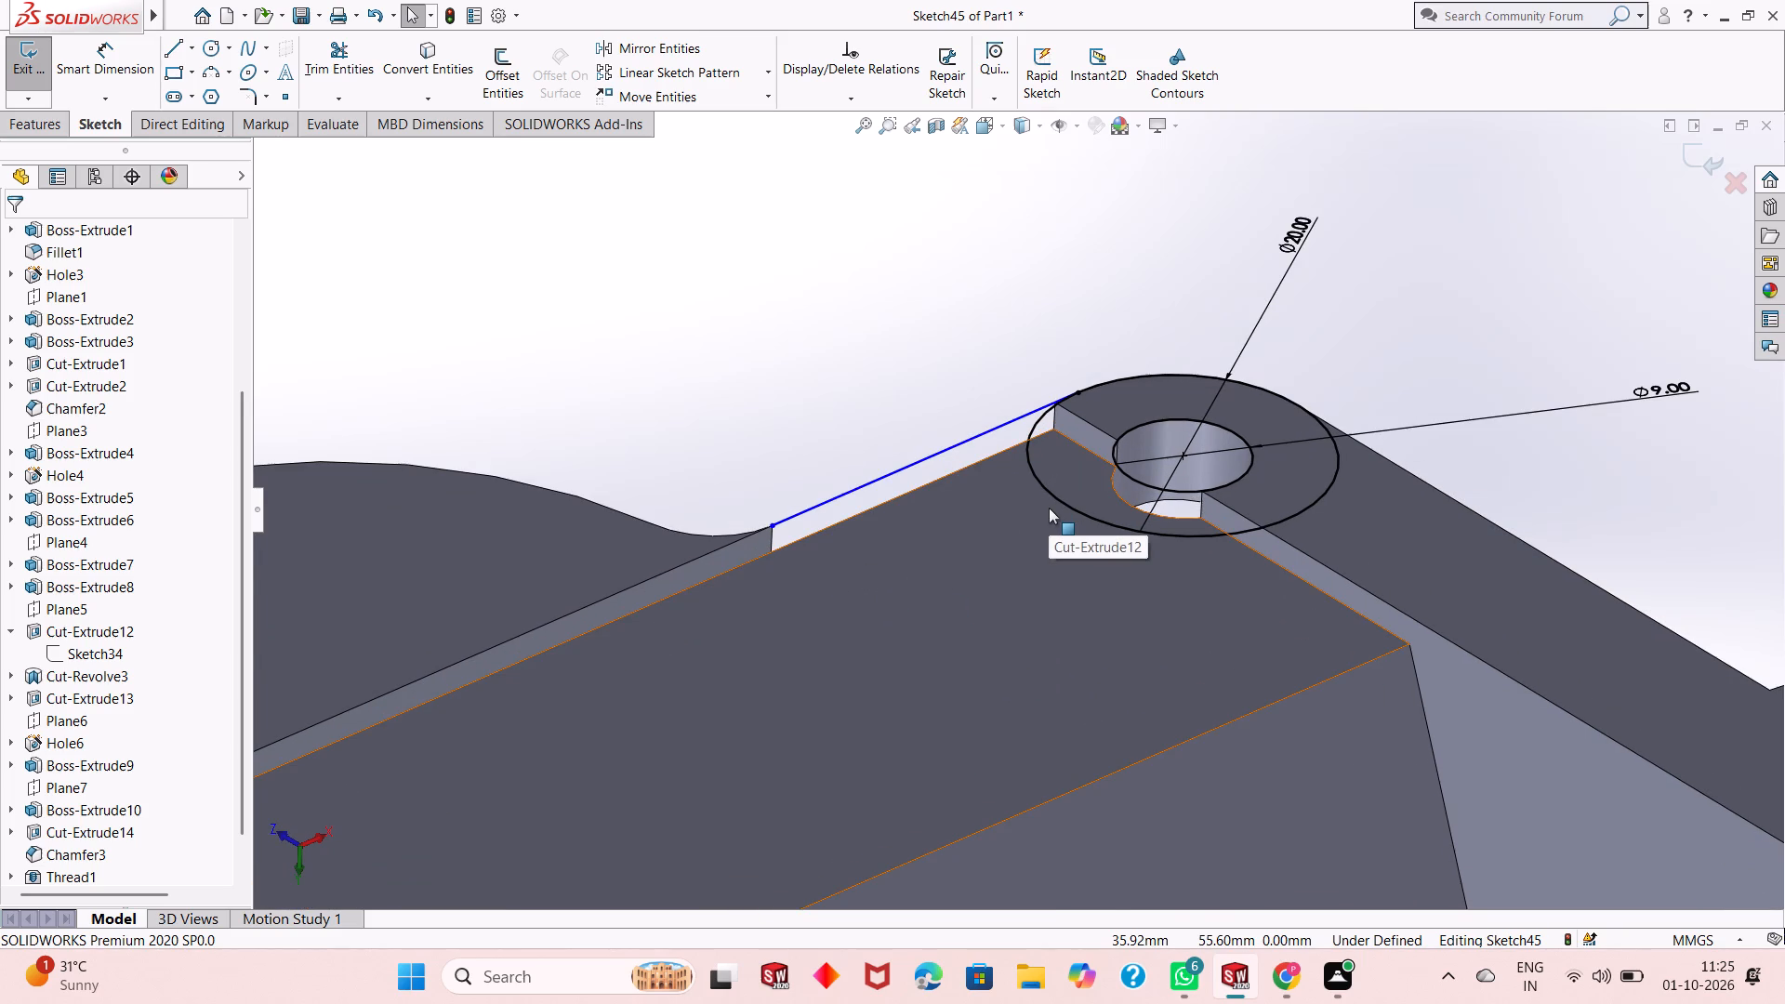
{"action": "scroll", "coordinate": [1066, 619], "scroll_direction": "up", "scroll_amount": 4}
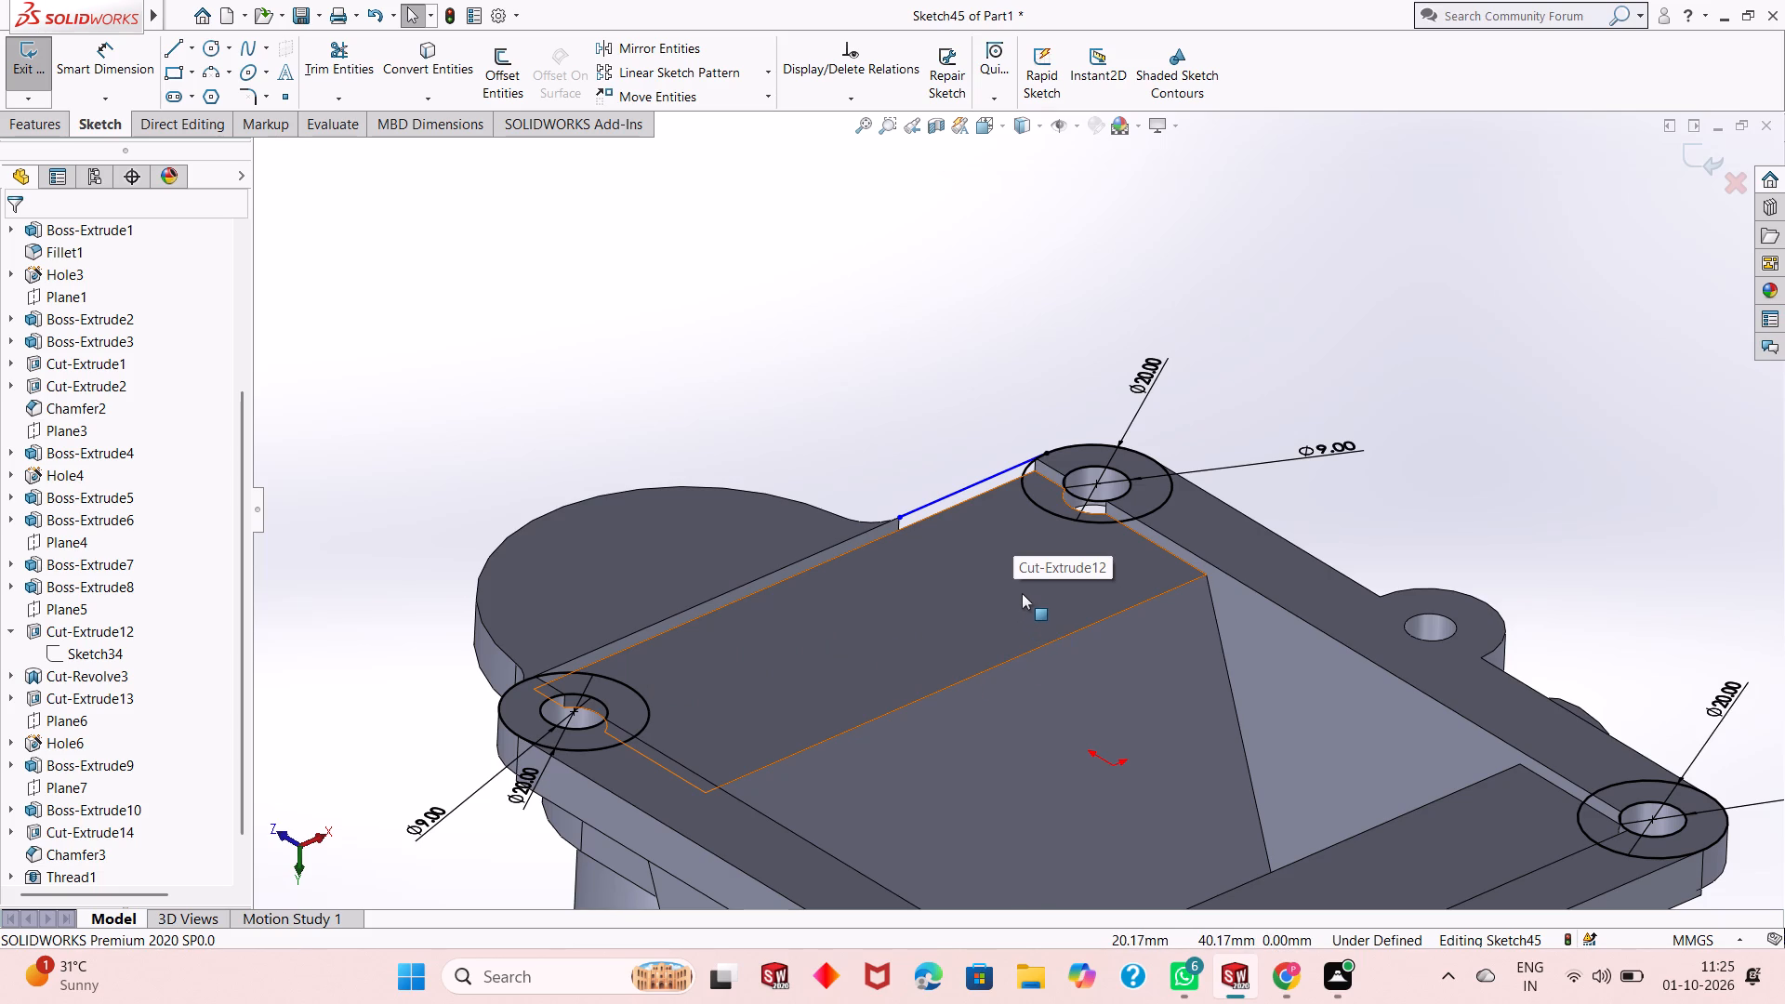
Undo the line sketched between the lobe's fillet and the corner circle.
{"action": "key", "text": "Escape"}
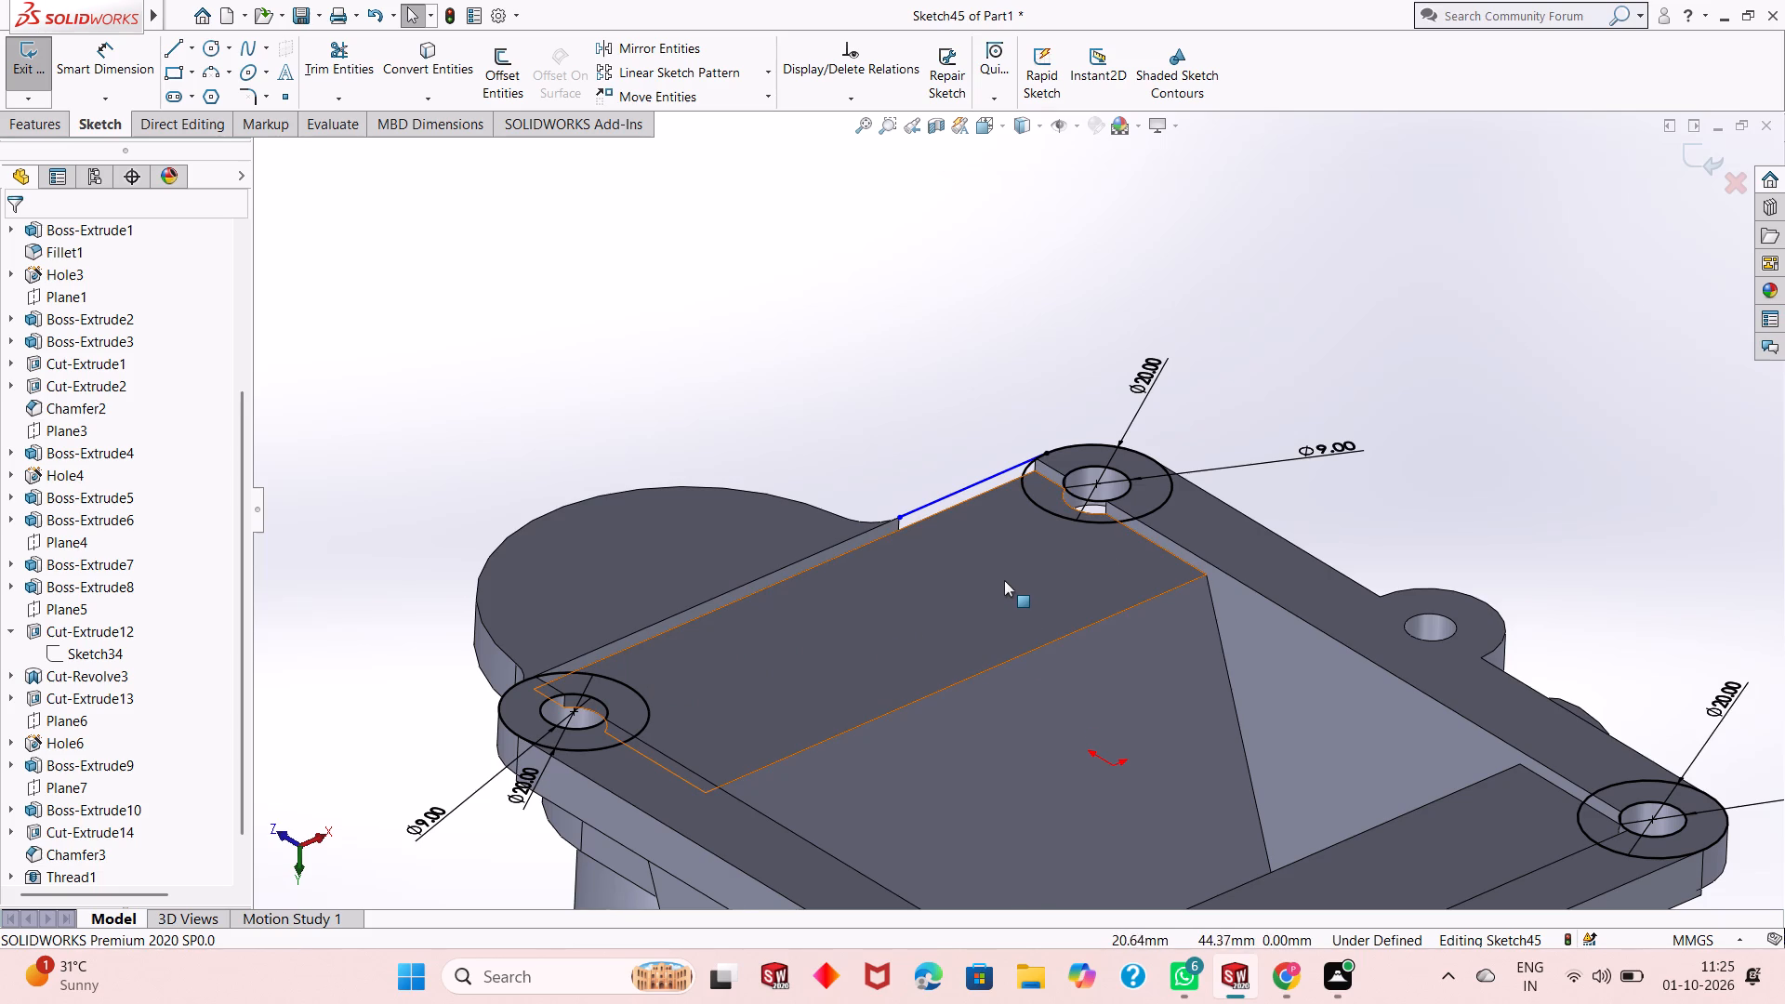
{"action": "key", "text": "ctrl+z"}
Extrude the ring profiles at all four base corner holes 2 mm blind, with the direction reversed into the base and the result merged.
{"action": "scroll", "coordinate": [909, 674], "scroll_direction": "up", "scroll_amount": 2}
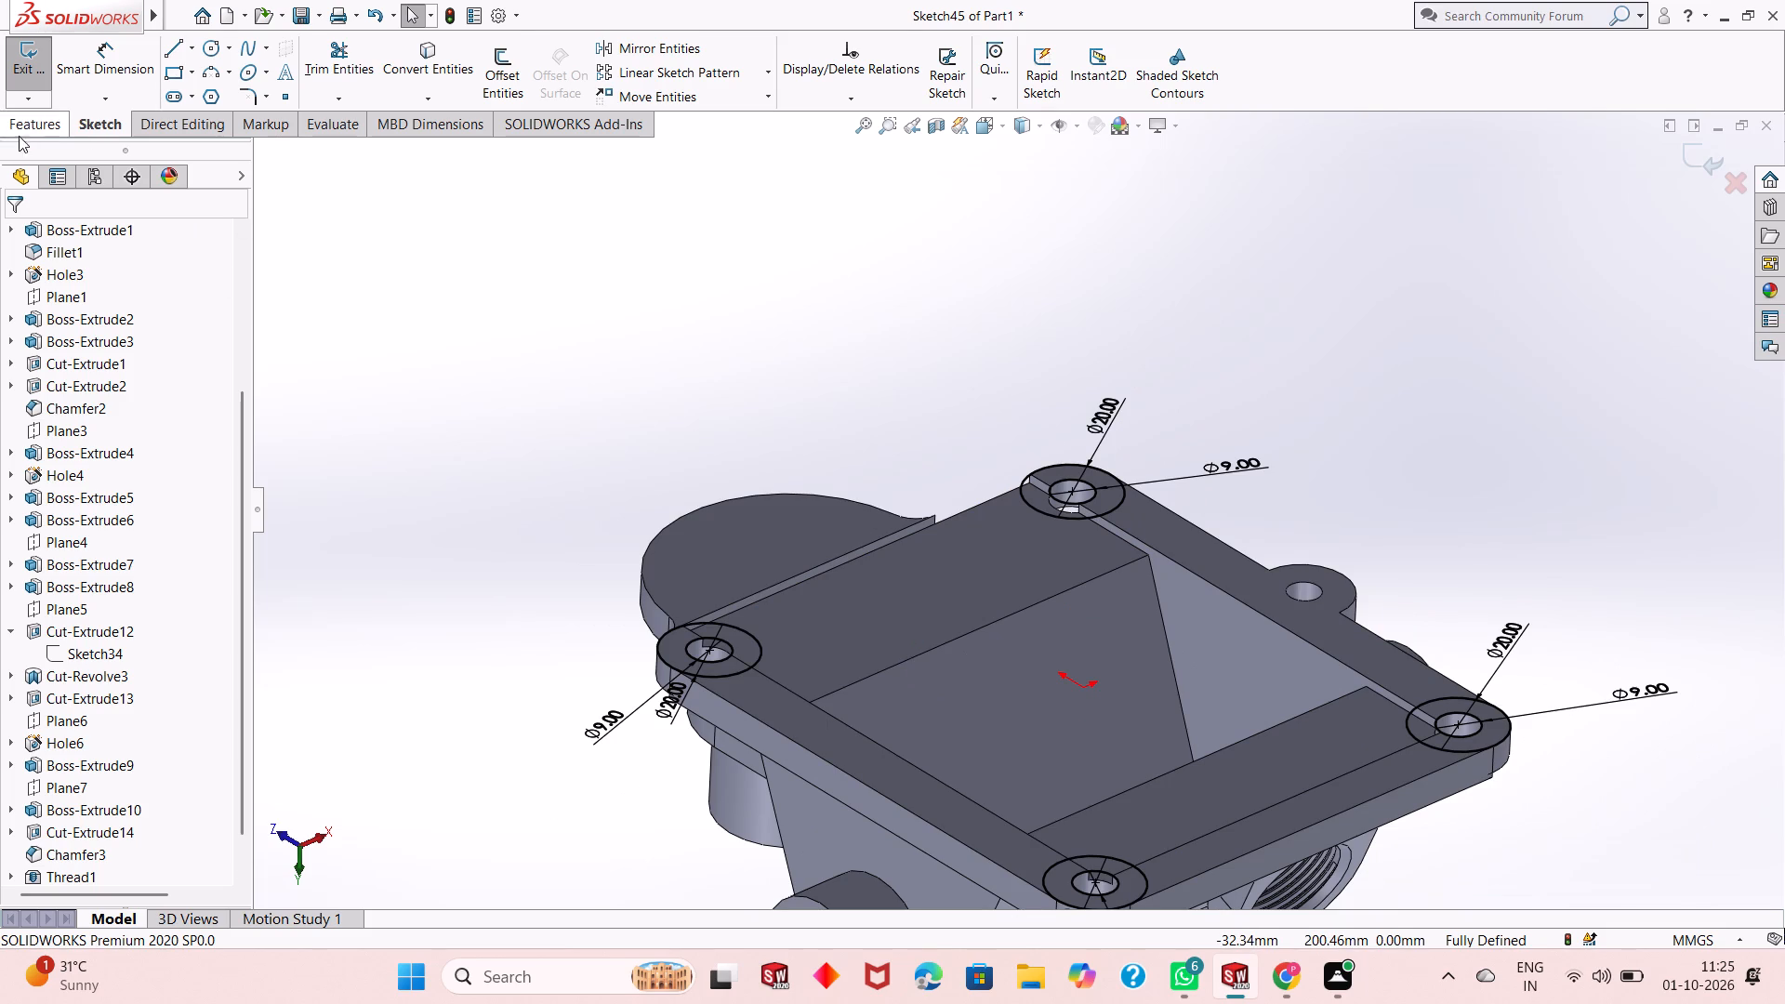
{"action": "left_click", "coordinate": [32, 116]}
{"action": "left_click", "coordinate": [35, 75]}
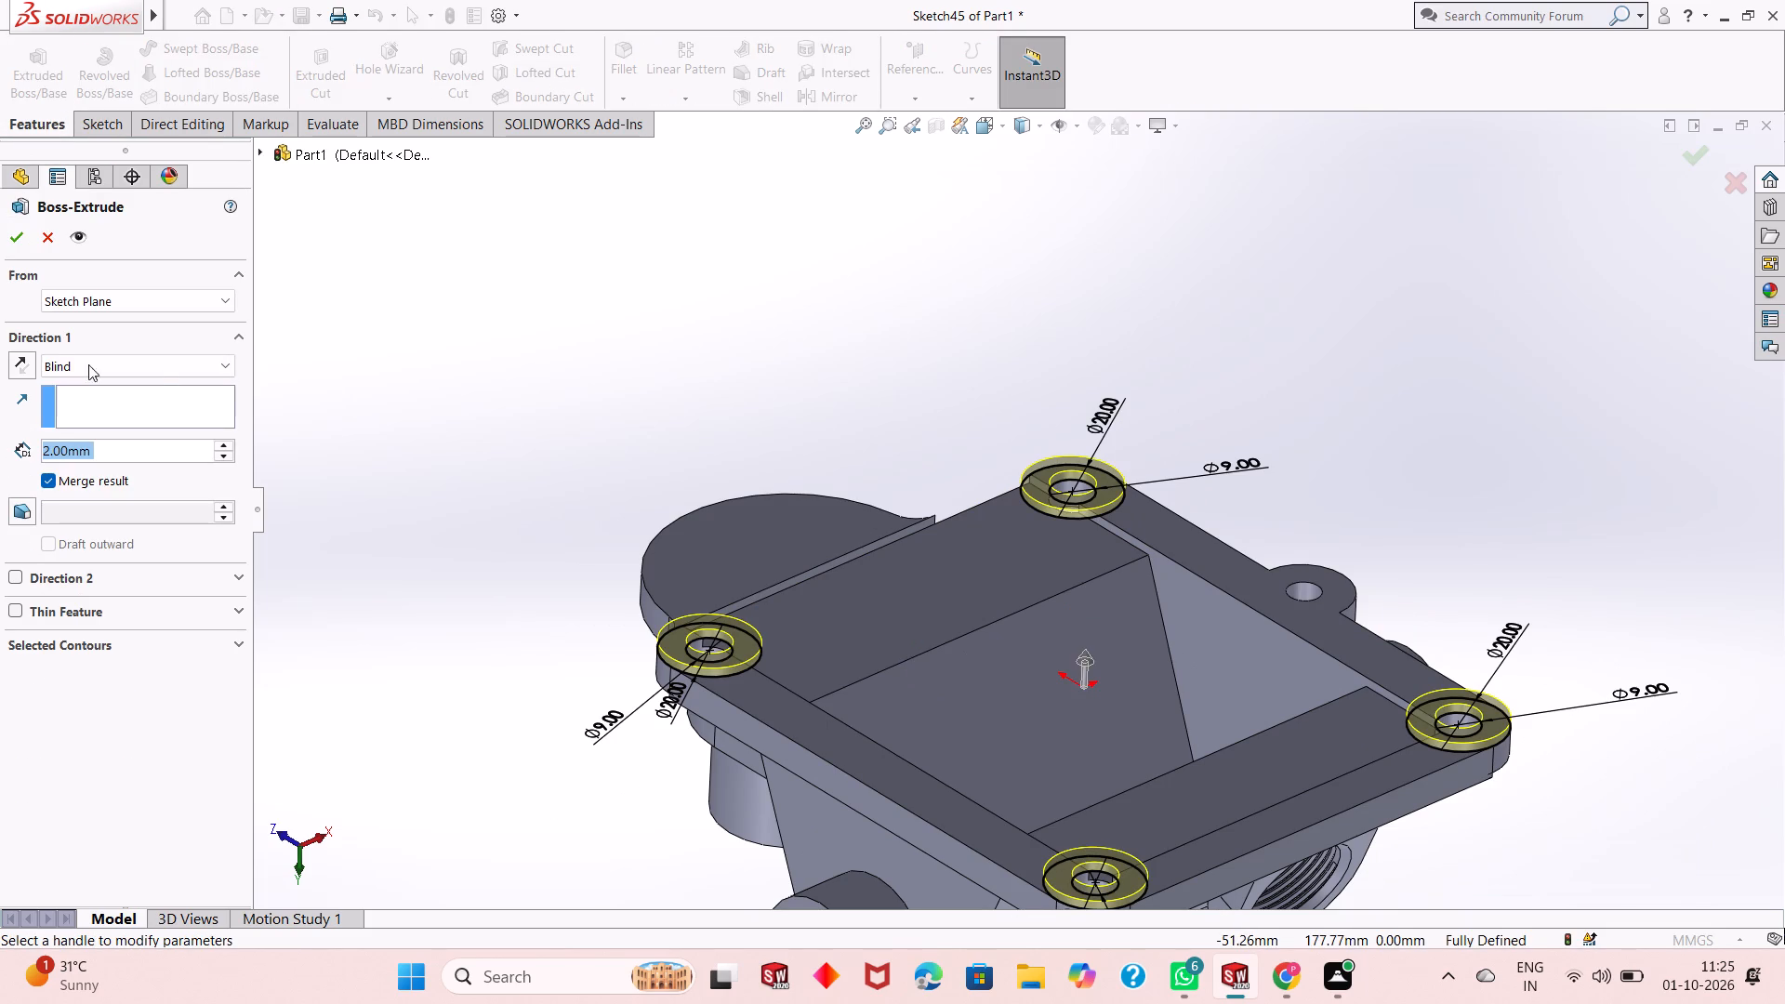
{"action": "left_click", "coordinate": [35, 373]}
{"action": "left_click", "coordinate": [8, 236]}
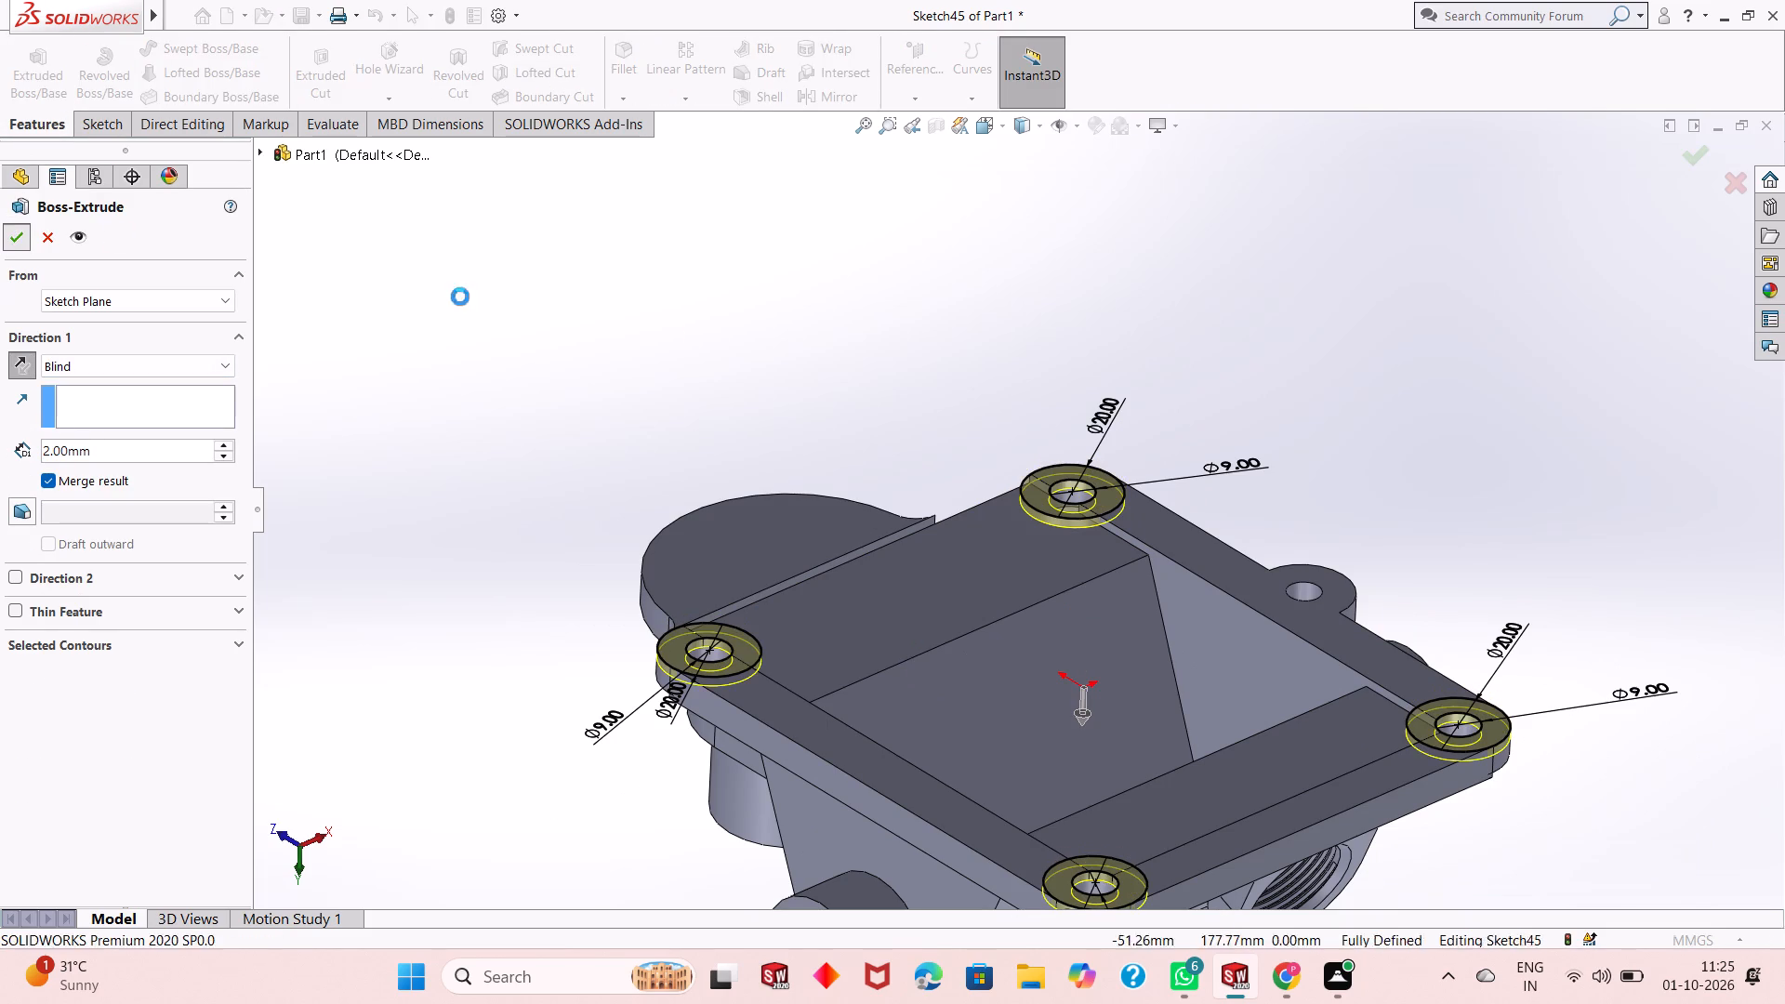
{"action": "left_click", "coordinate": [882, 431]}
{"action": "scroll", "coordinate": [920, 538], "scroll_direction": "up", "scroll_amount": 1}
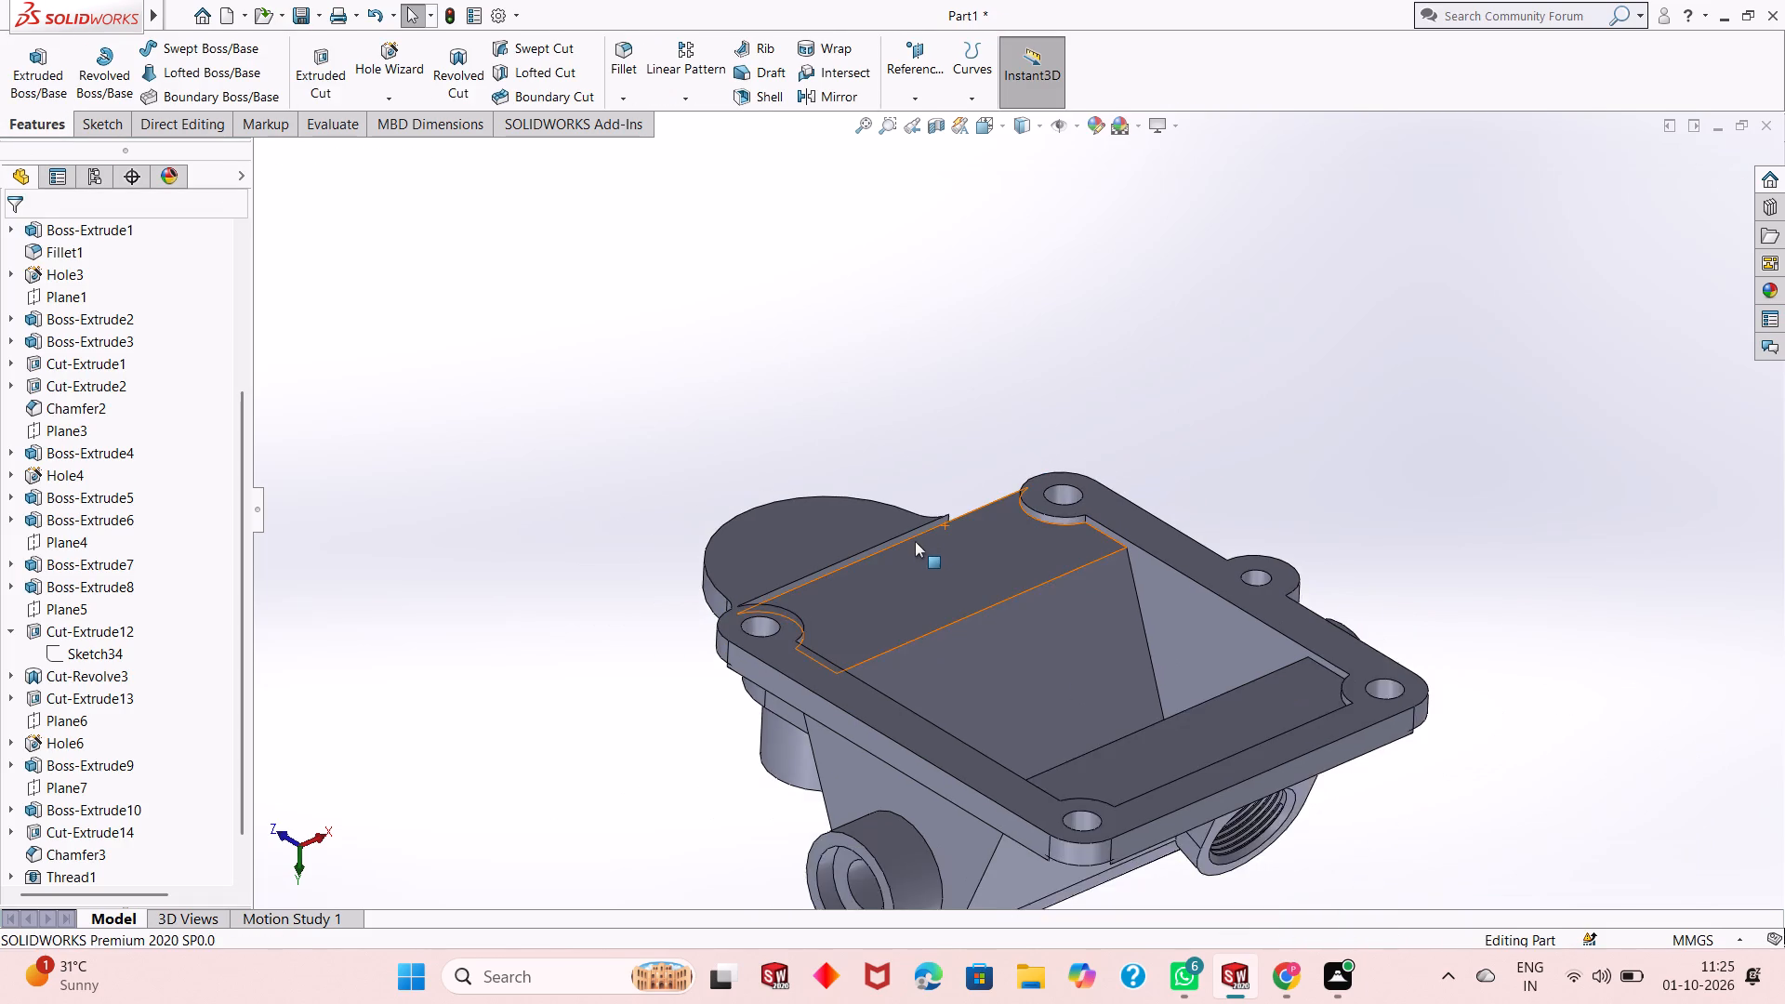
Open a new sketch on the recessed base face between the two lobe-side corner holes, viewed normal to the face.
{"action": "scroll", "coordinate": [915, 544], "scroll_direction": "up", "scroll_amount": 1}
{"action": "scroll", "coordinate": [1086, 596], "scroll_direction": "down", "scroll_amount": 1}
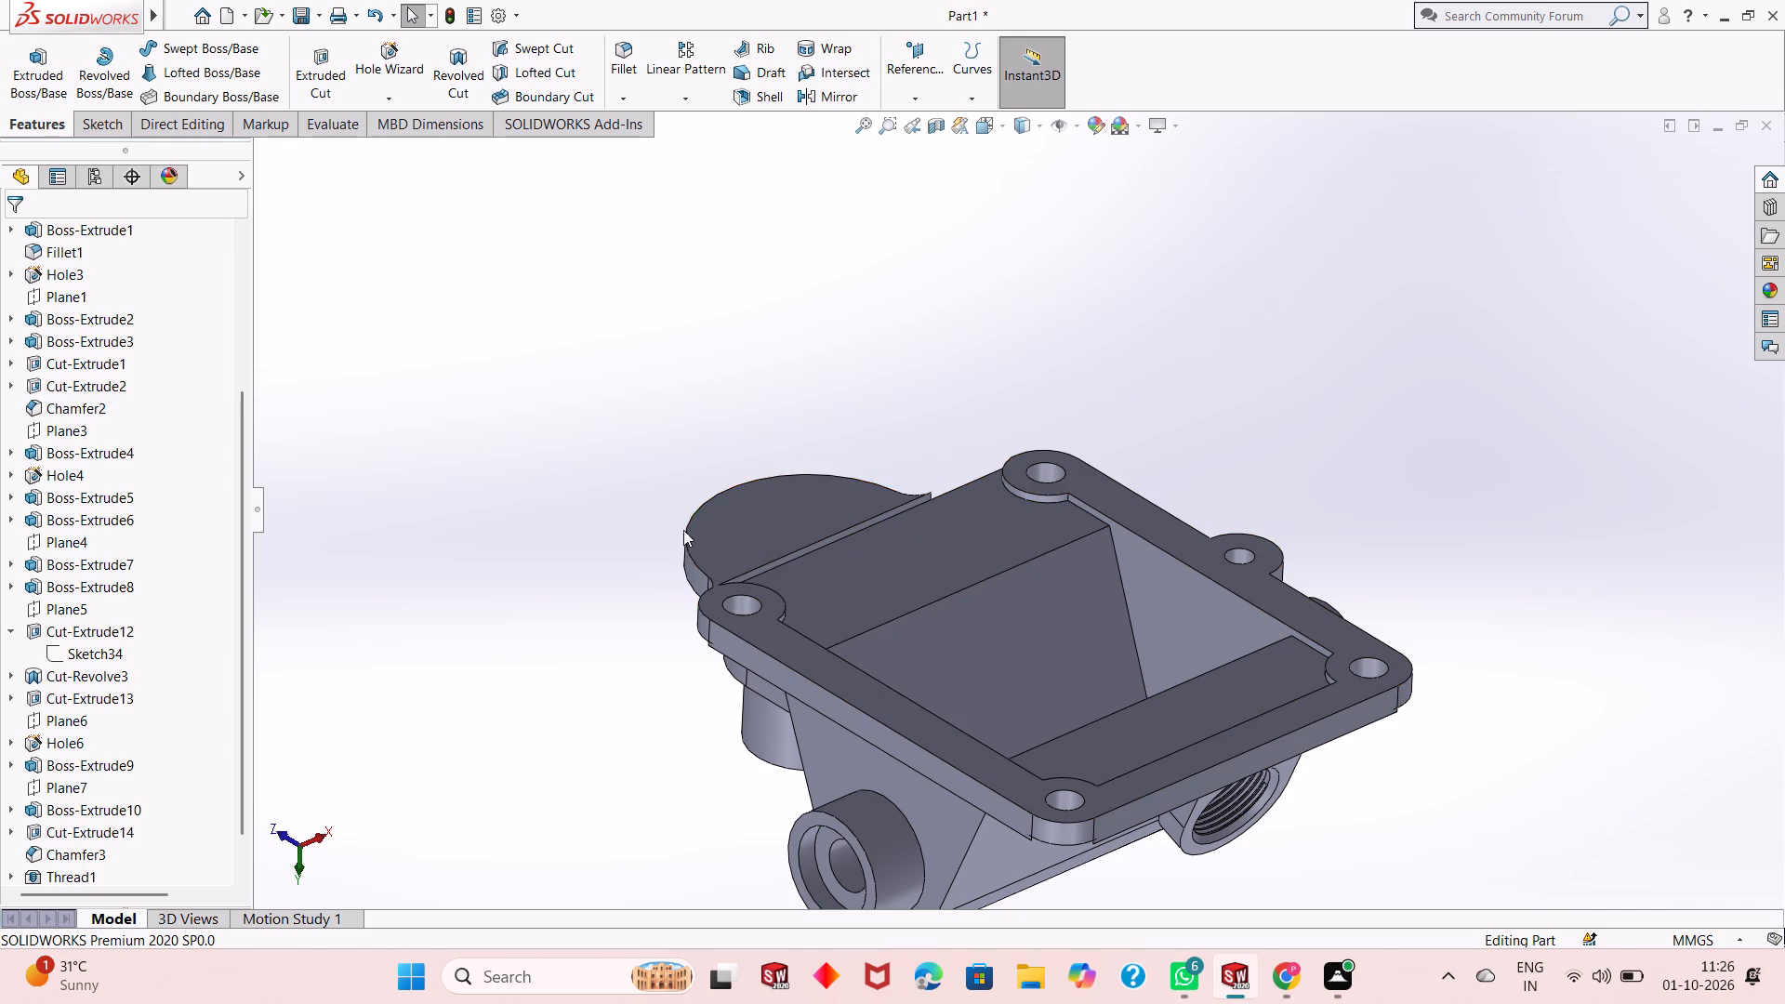
{"action": "middle_click_drag", "start_coordinate": [944, 423], "coordinate": [944, 433]}
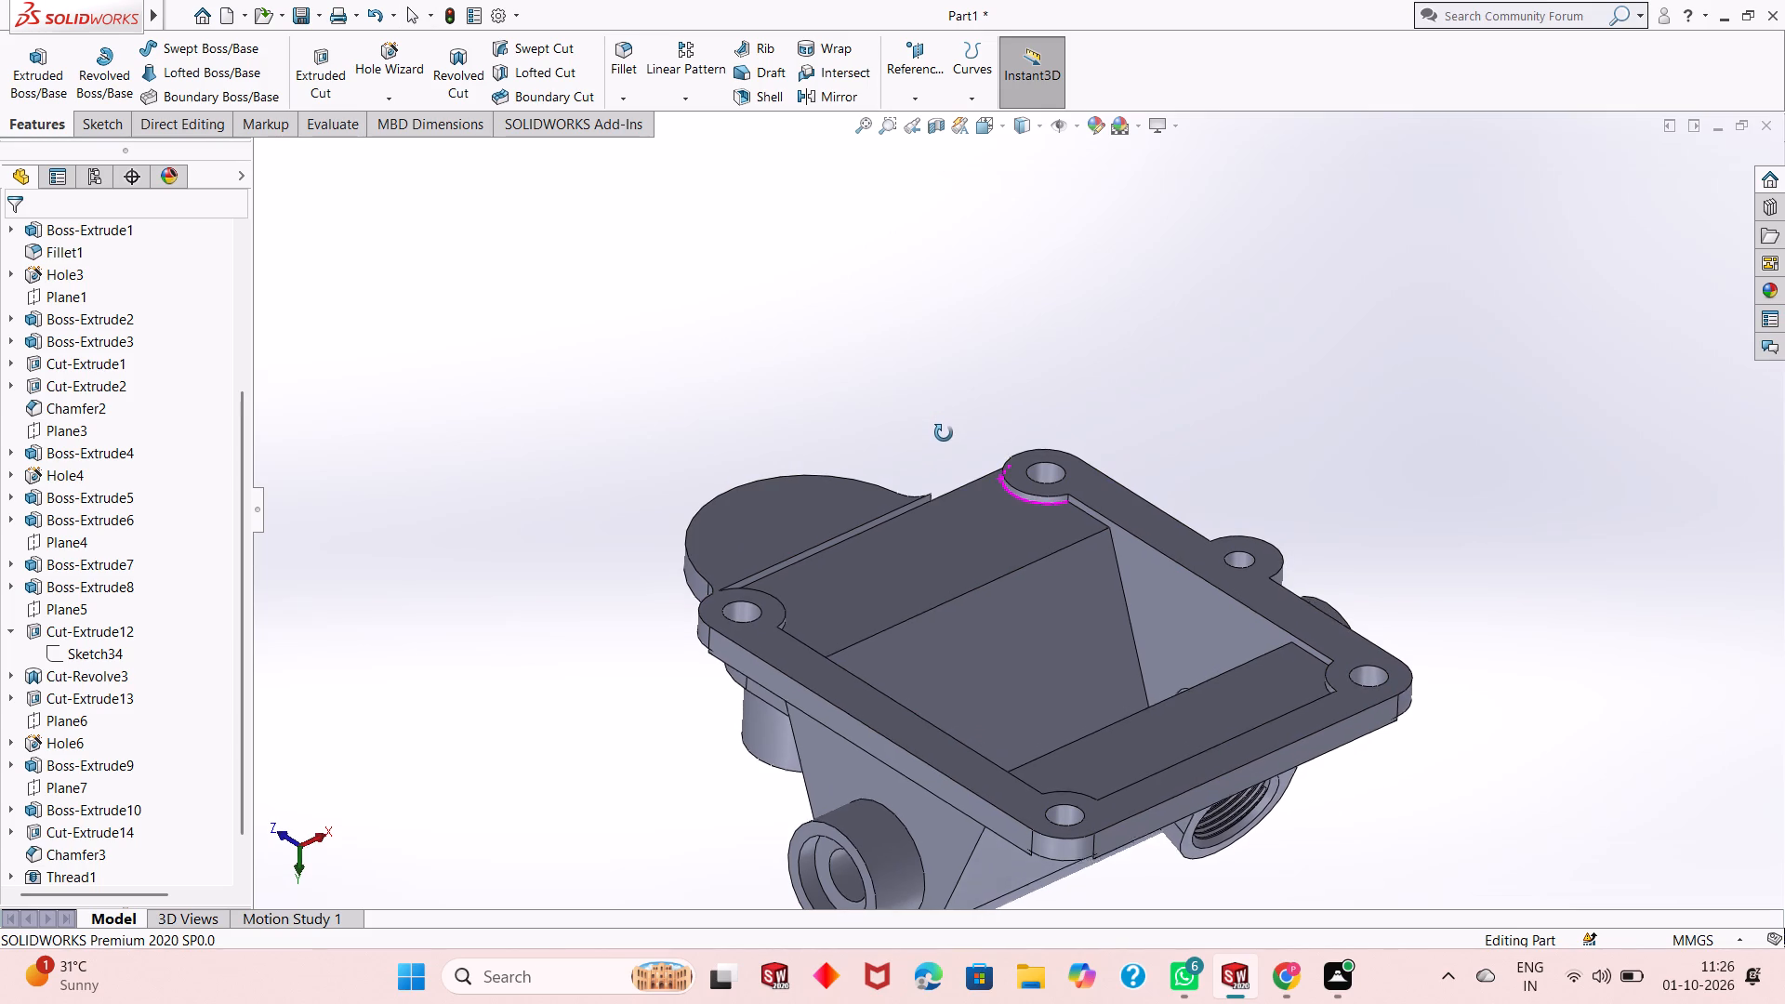
{"action": "middle_click_drag", "start_coordinate": [944, 433], "coordinate": [945, 485]}
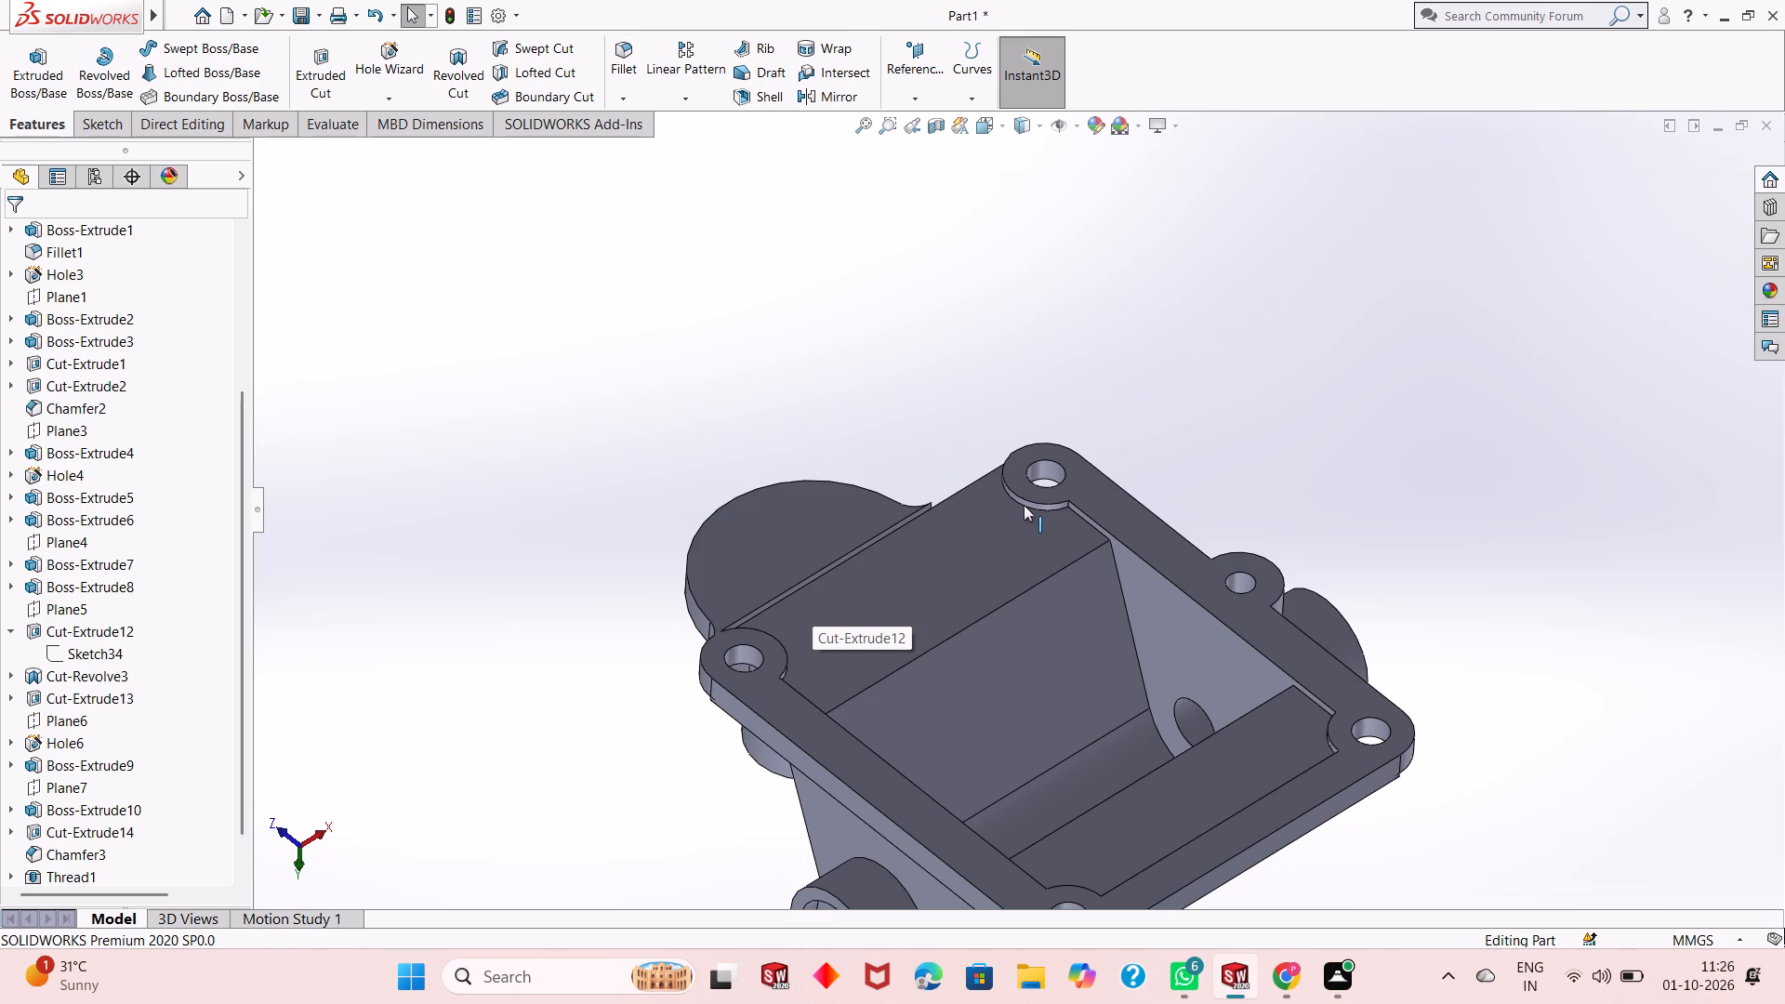
{"action": "scroll", "coordinate": [874, 549], "scroll_direction": "down", "scroll_amount": 2}
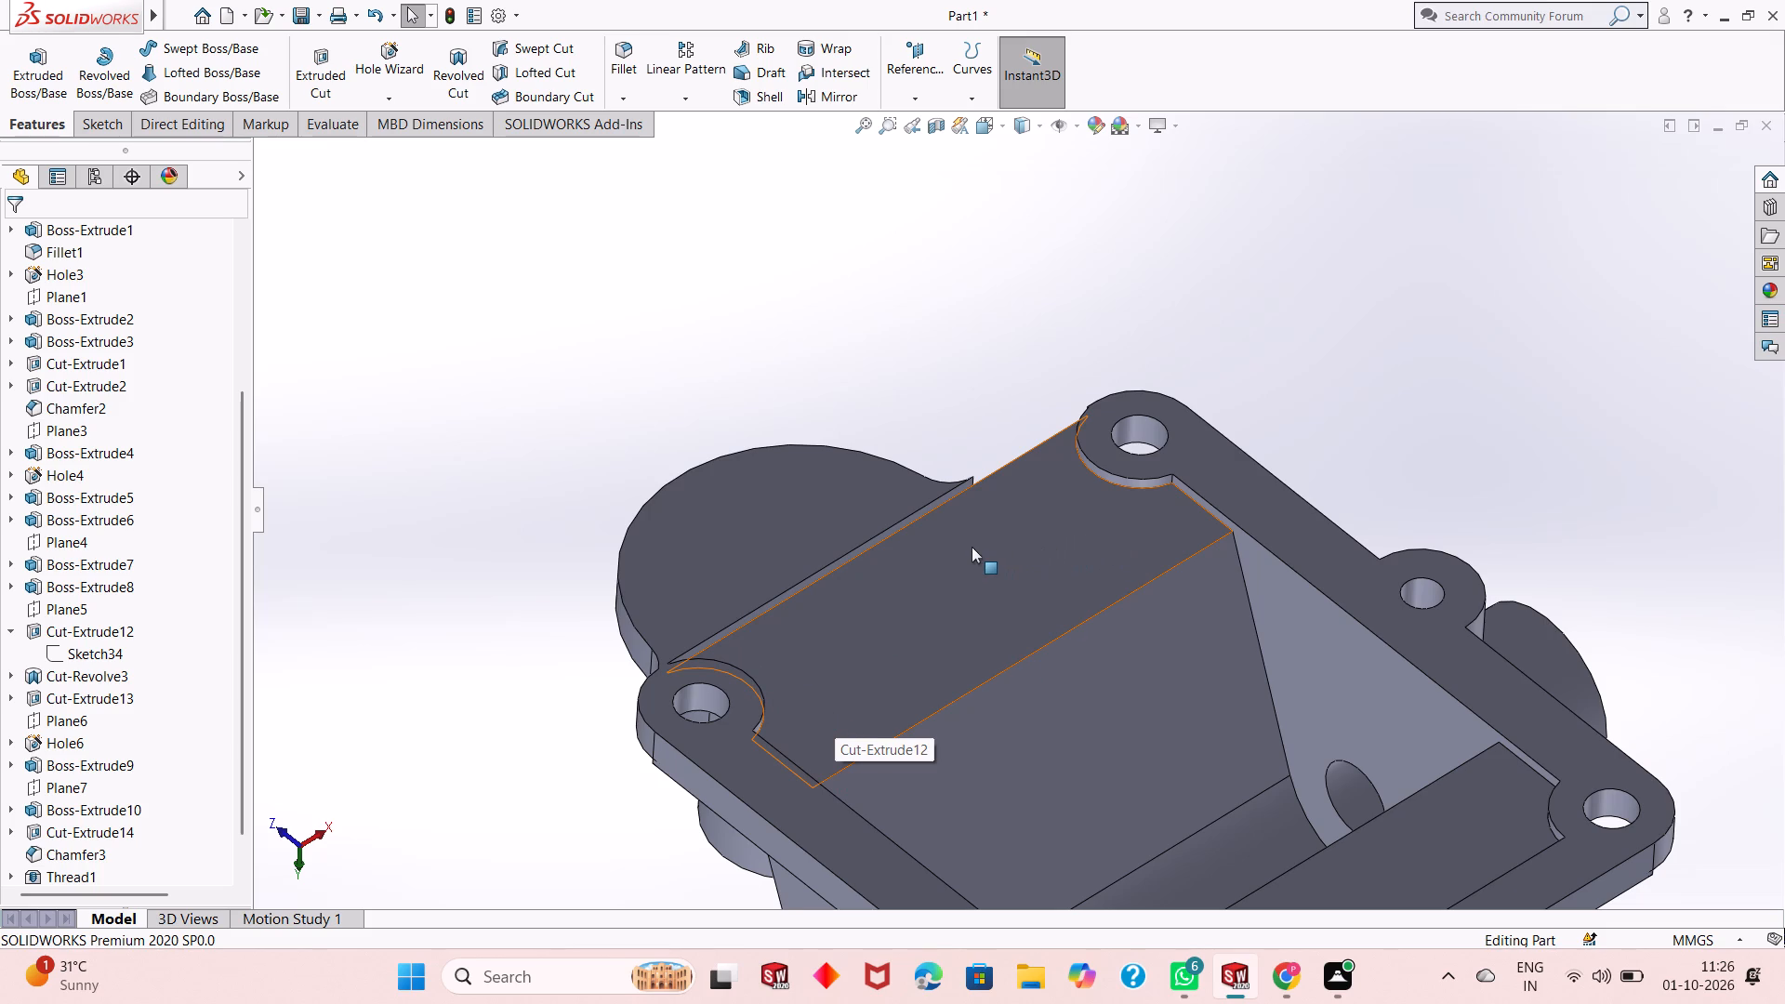
{"action": "middle_click_drag", "start_coordinate": [969, 551], "coordinate": [968, 573]}
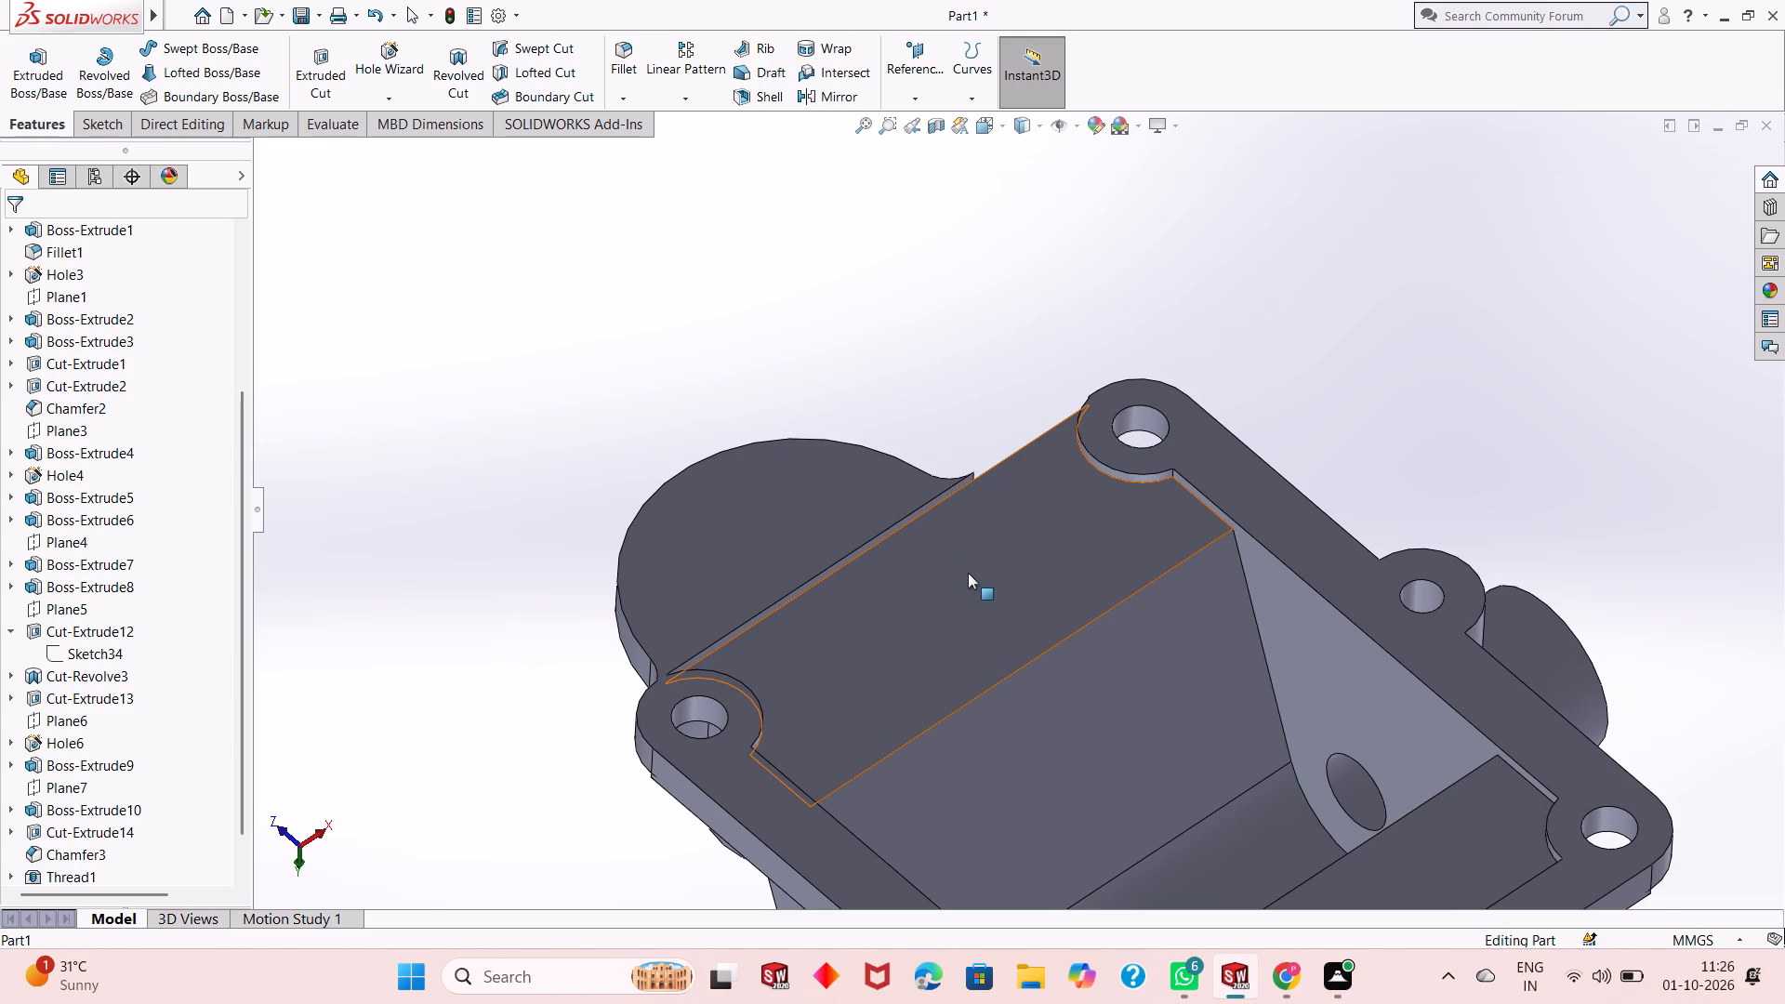
{"action": "left_click", "coordinate": [1028, 572]}
{"action": "key", "text": "Escape"}
{"action": "key", "text": "Escape"}
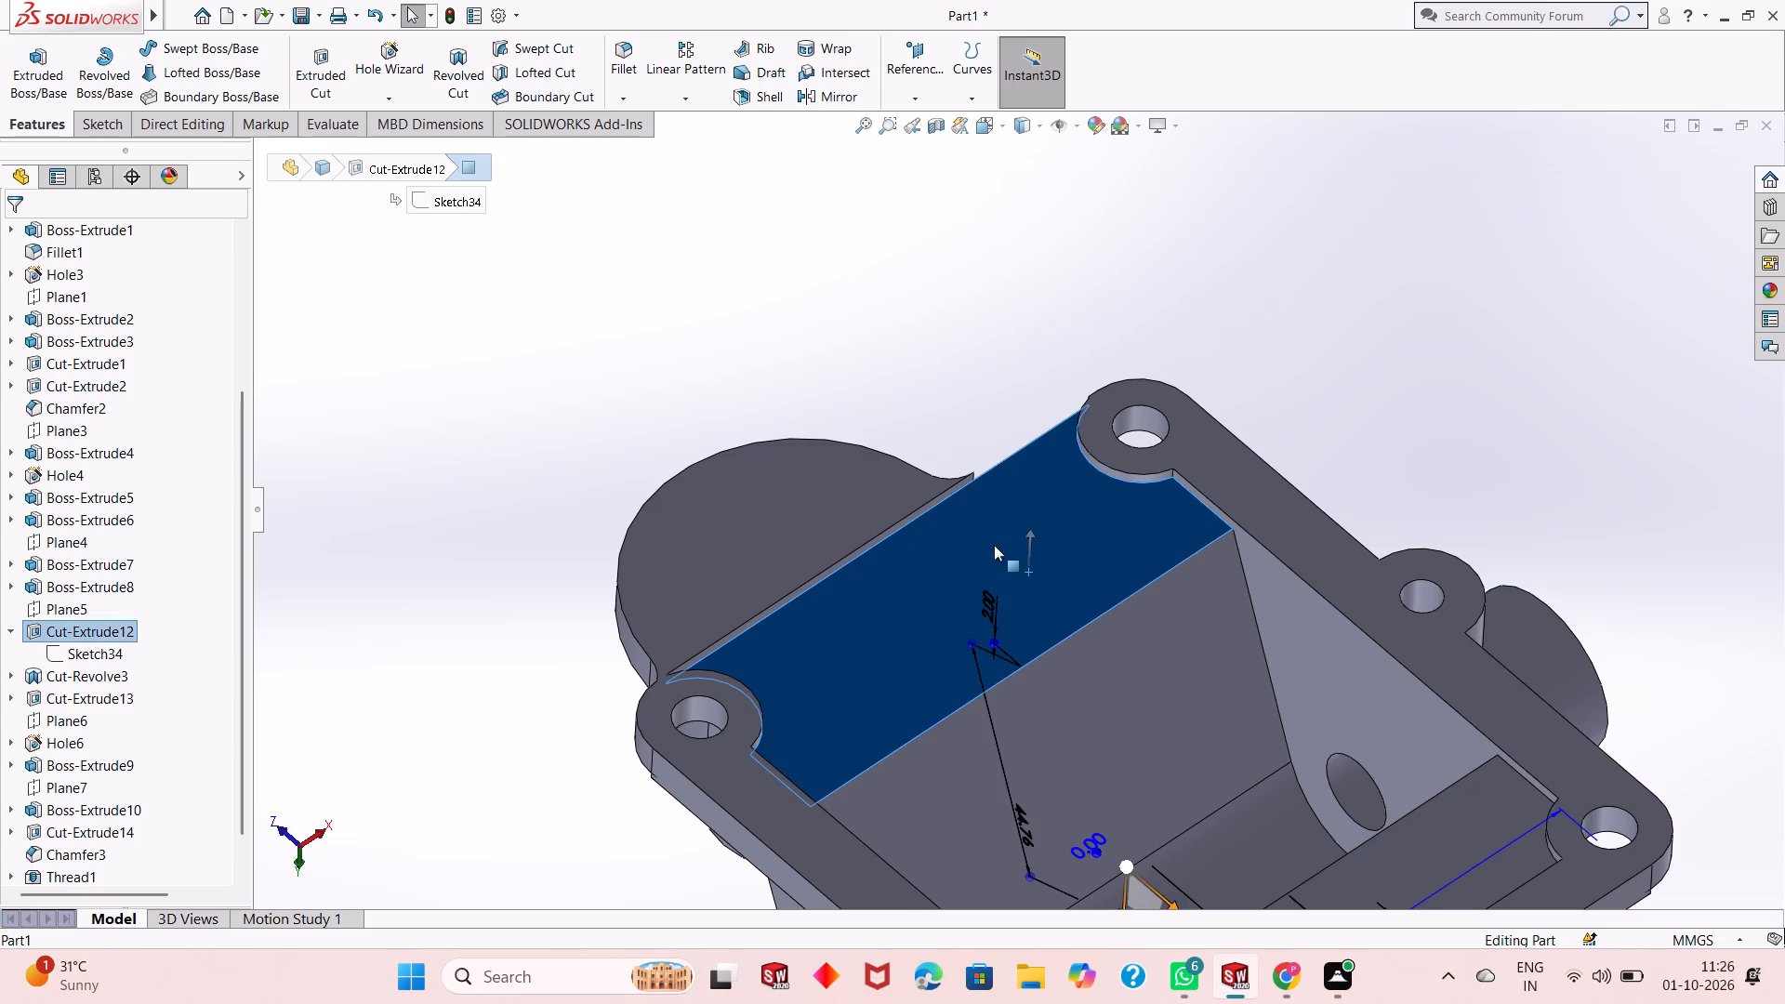
{"action": "key", "text": "Escape"}
{"action": "key", "text": "Escape"}
{"action": "key", "text": "Escape"}
{"action": "left_click", "coordinate": [930, 667]}
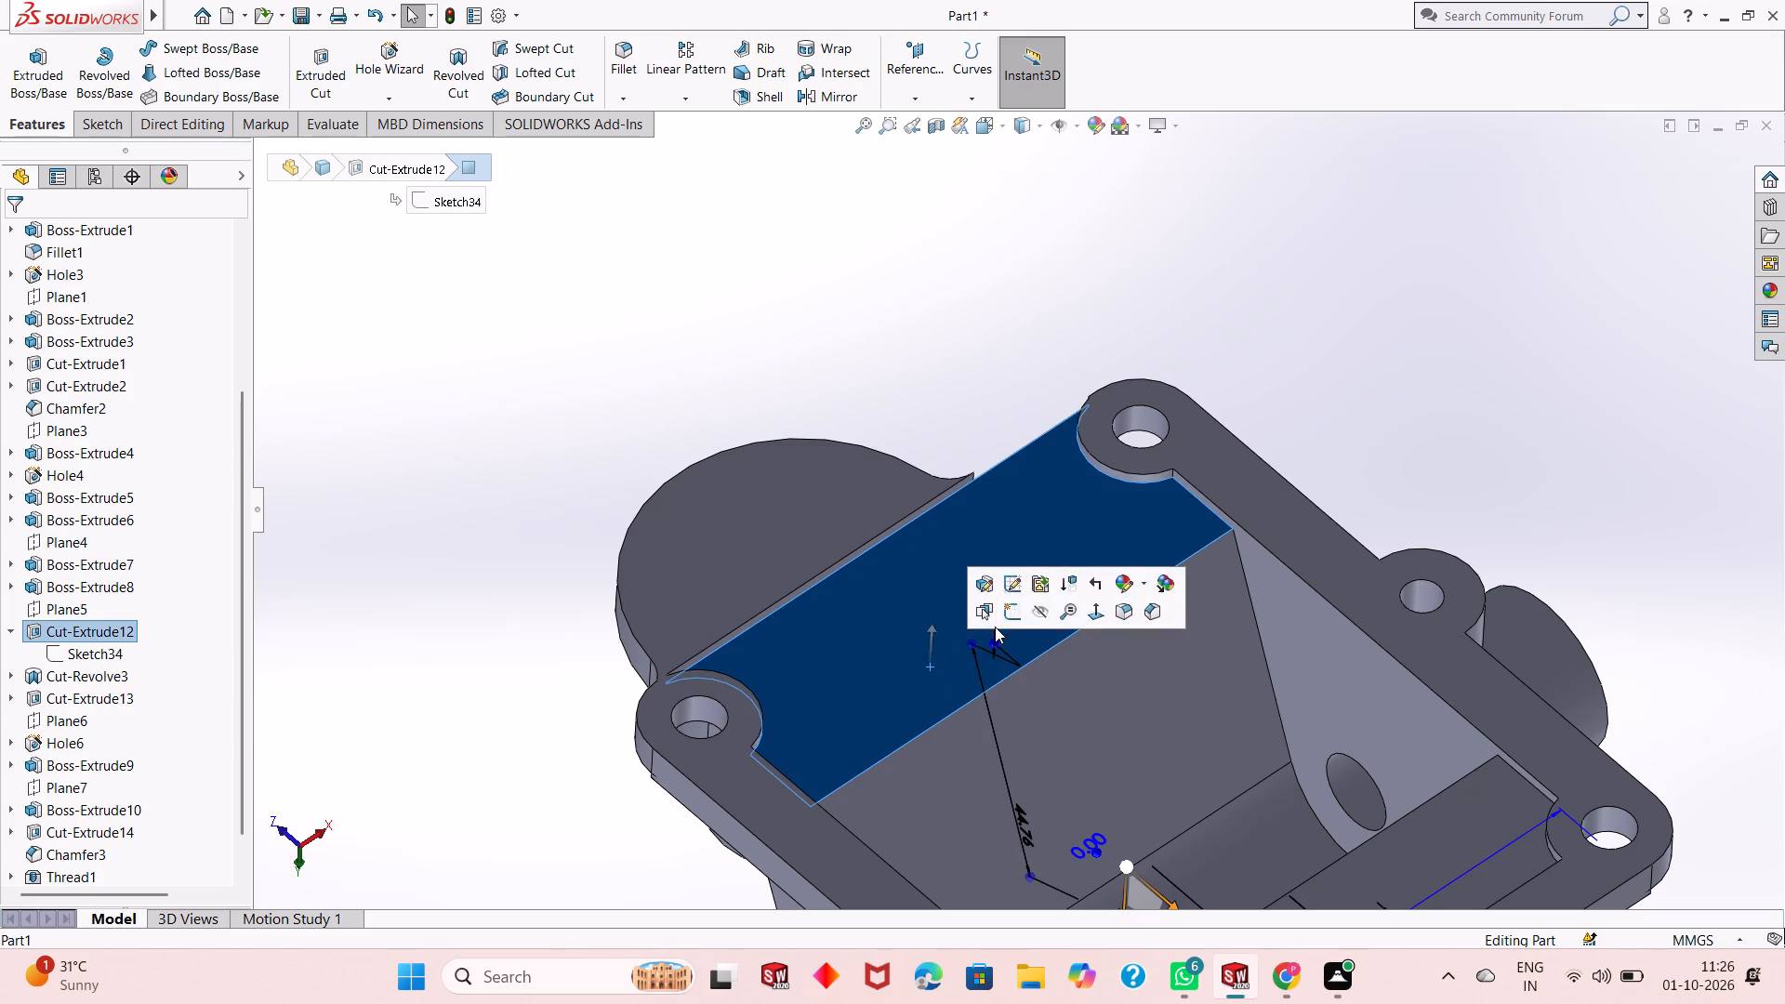
{"action": "left_click", "coordinate": [1015, 610]}
{"action": "key", "text": "ctrl+8"}
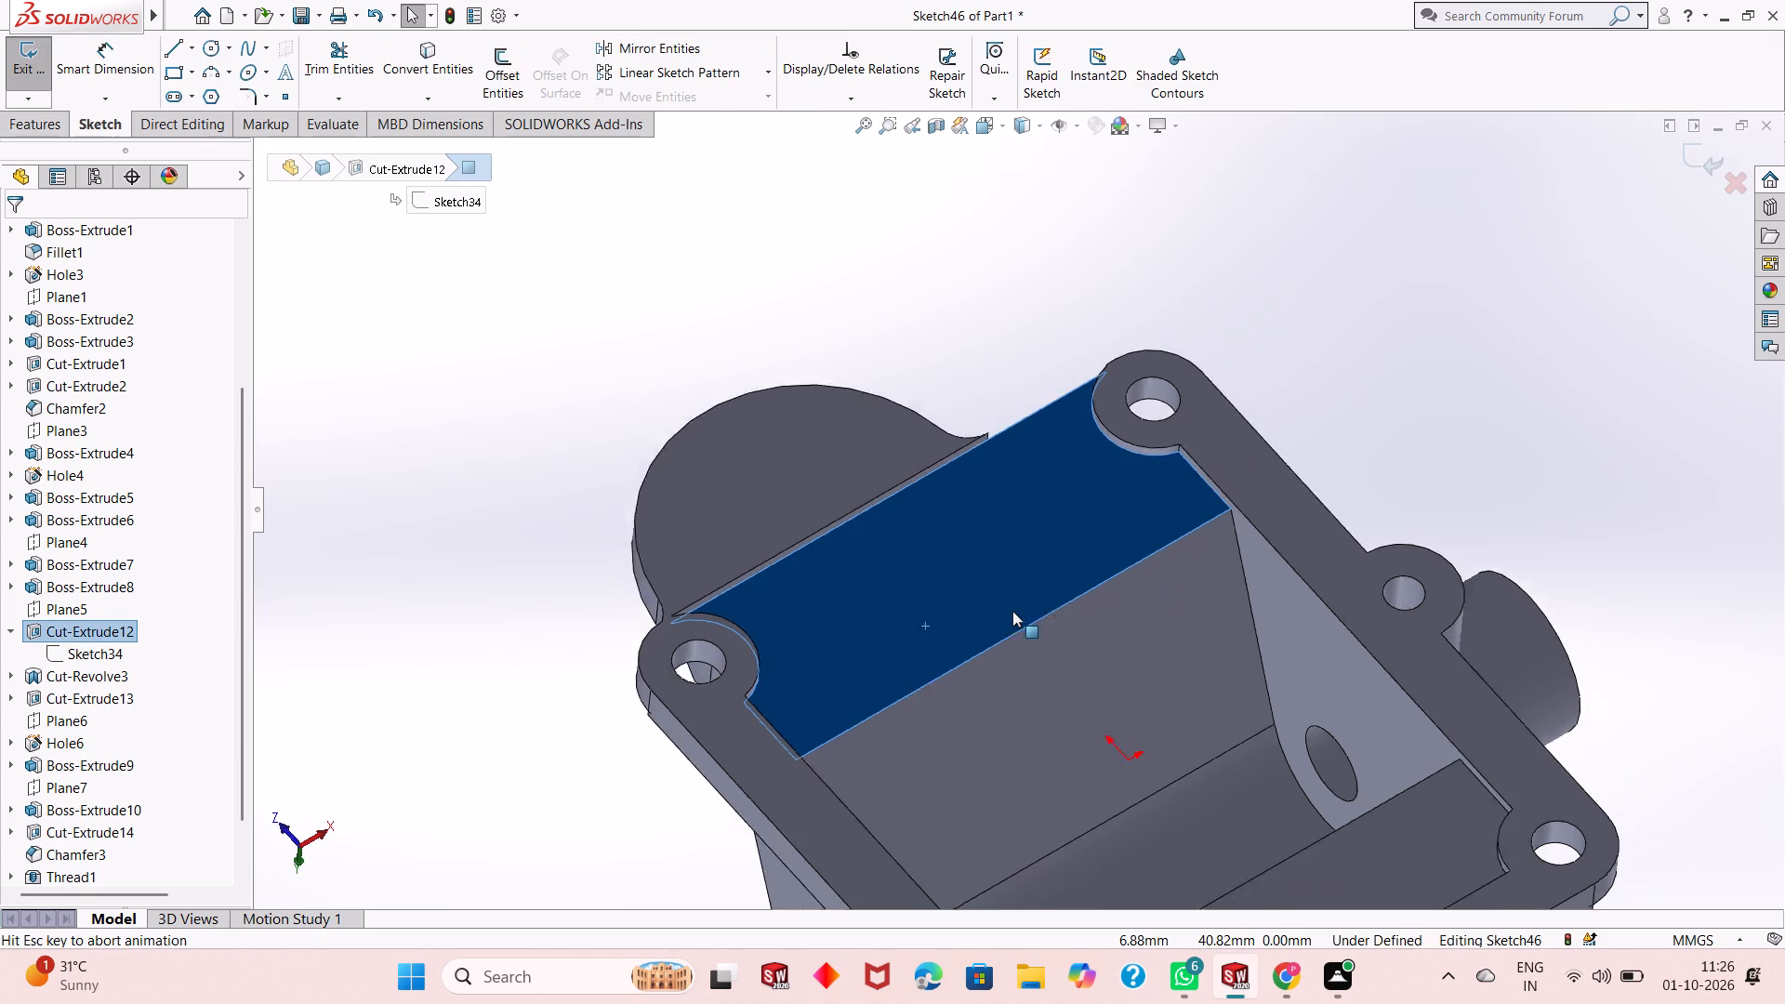
{"action": "key", "text": "Escape"}
{"action": "scroll", "coordinate": [953, 273], "scroll_direction": "down", "scroll_amount": 4}
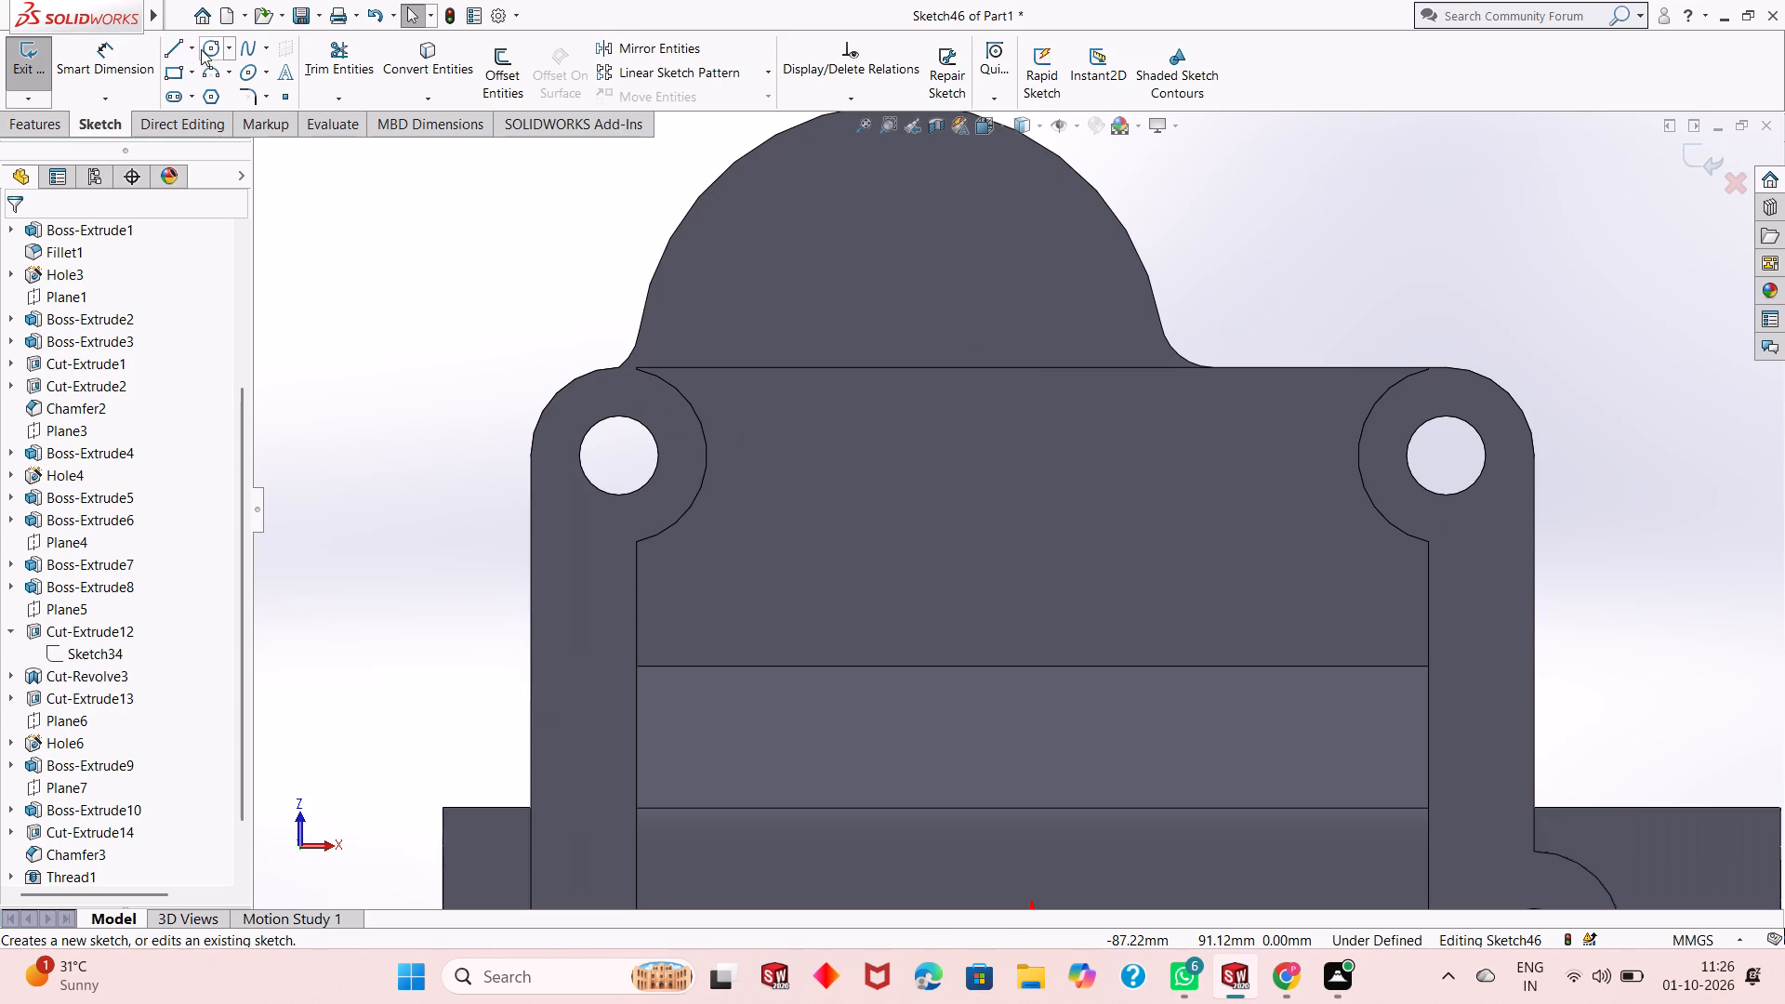
Sketch a 93 mm line along the recess's lobe-side edge, a 10 mm radius arc around the lobe-adjacent corner hole, and a 90 mm parallel line.
{"action": "left_click", "coordinate": [176, 49]}
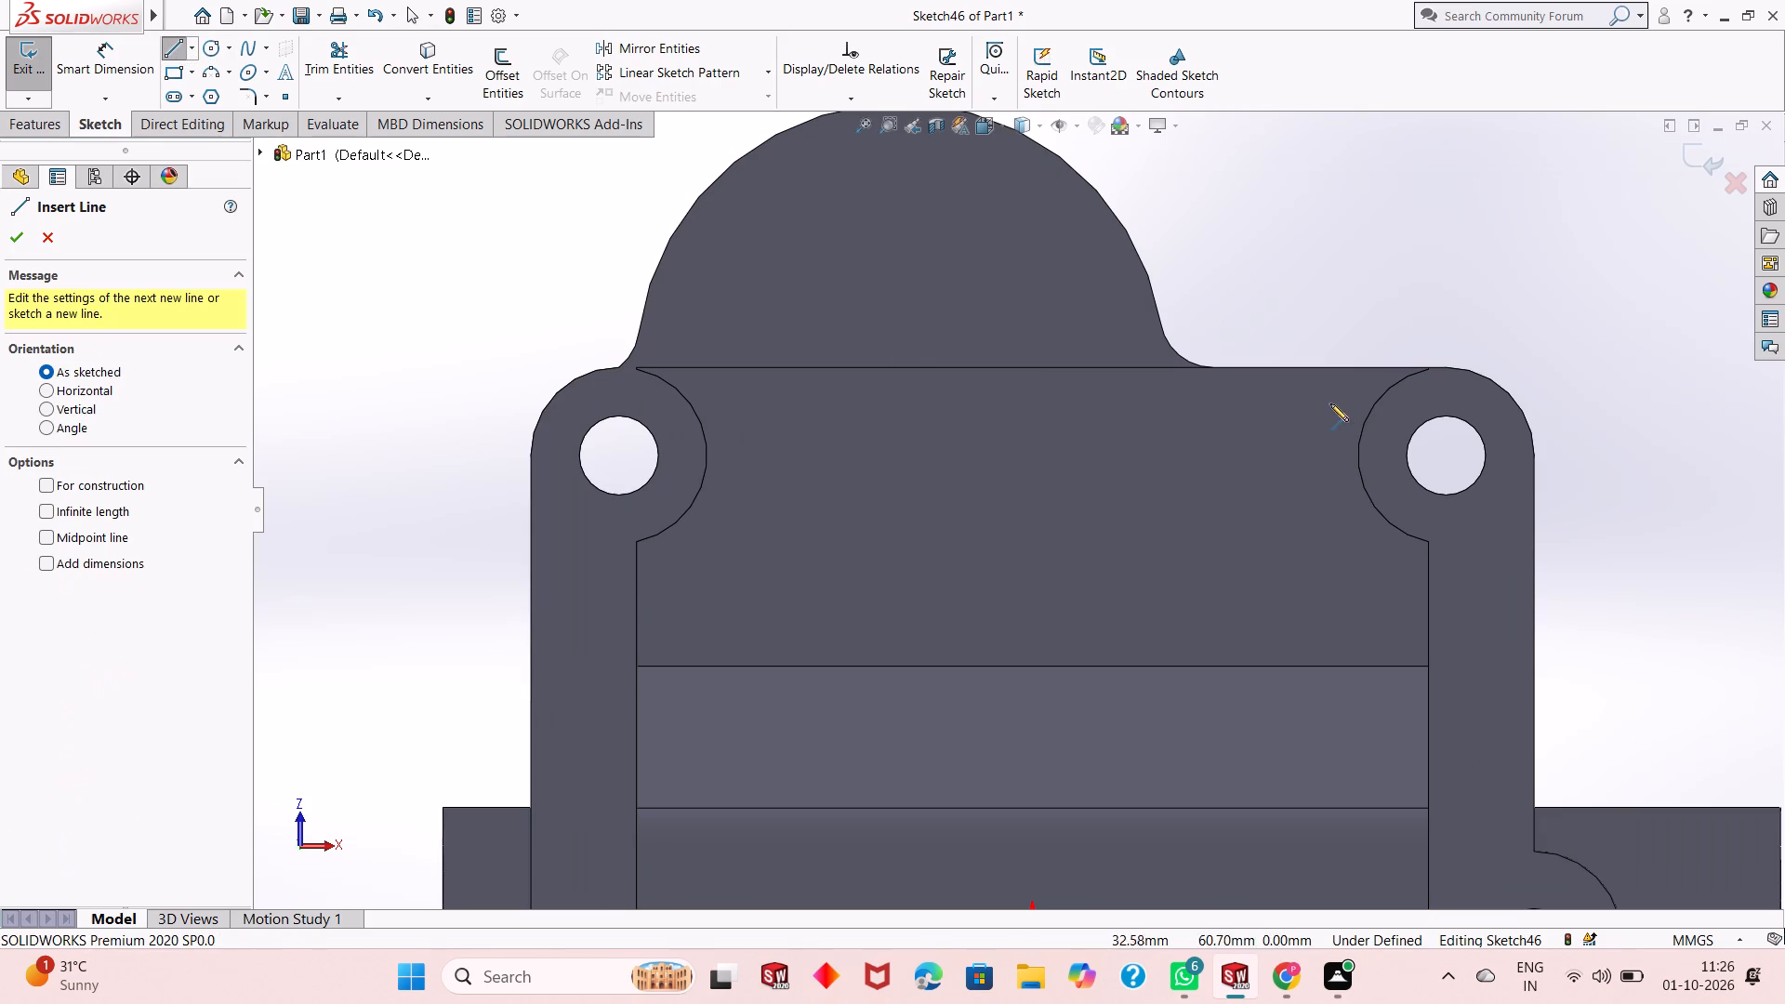
{"action": "left_click", "coordinate": [1439, 367]}
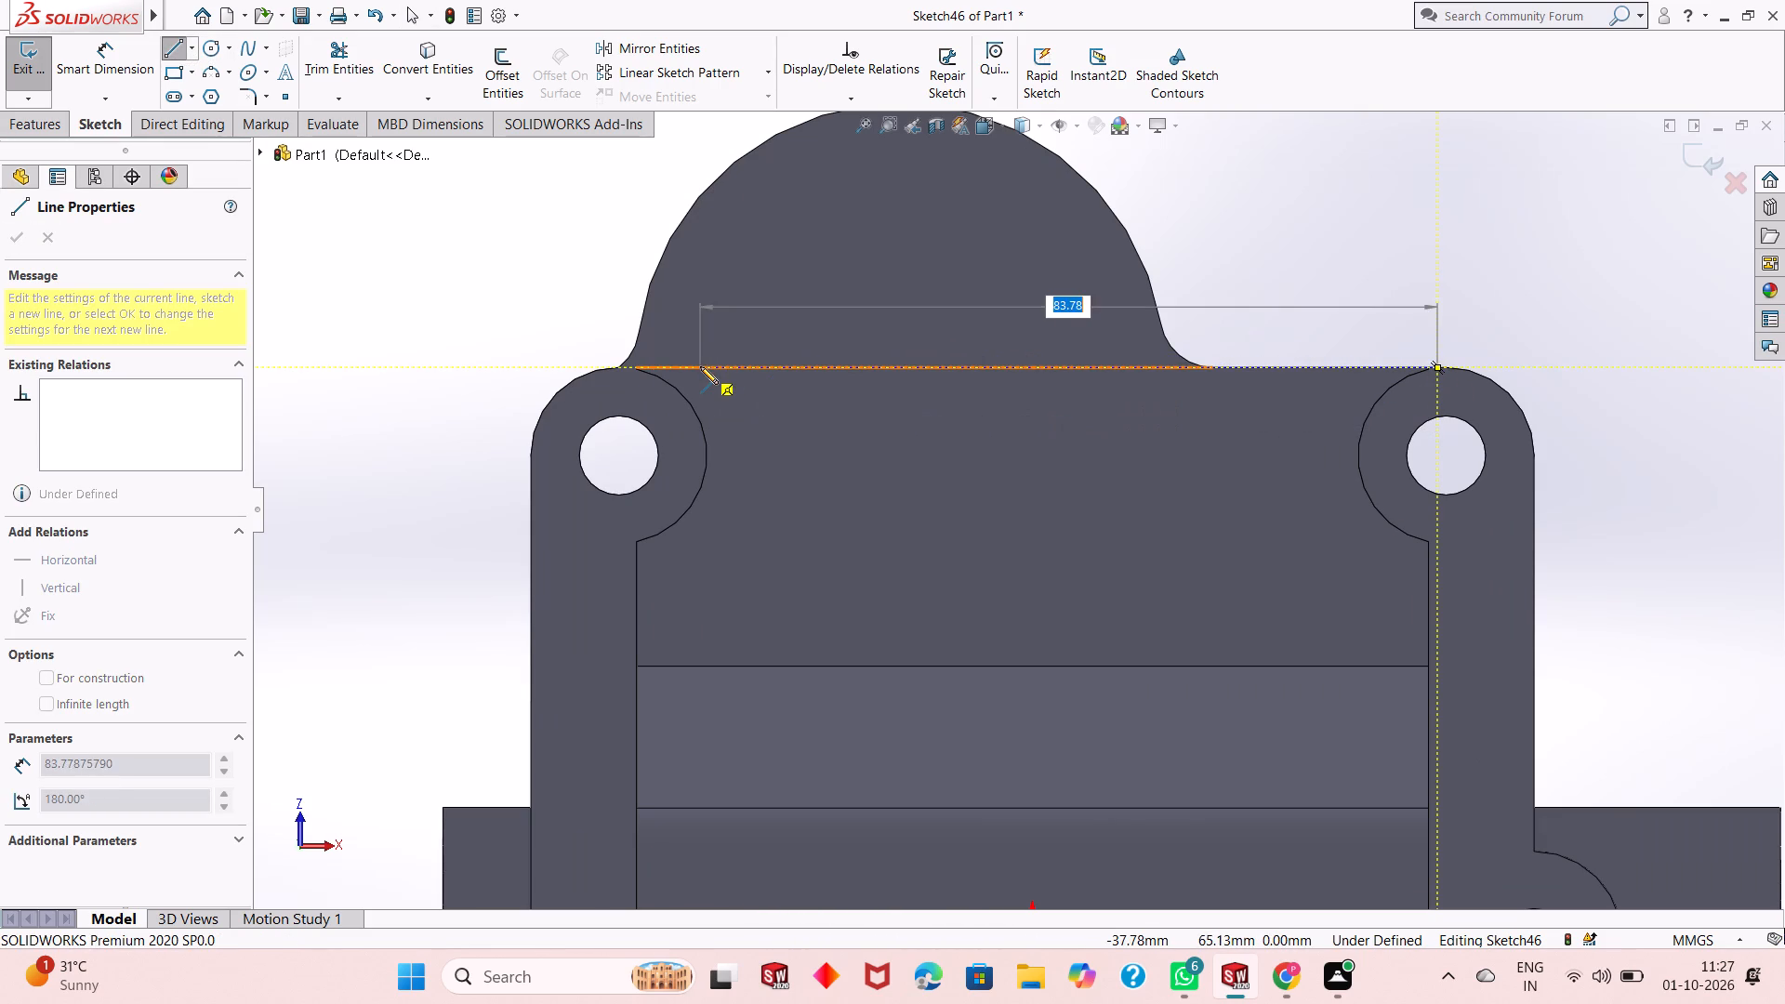
{"action": "left_click", "coordinate": [619, 368]}
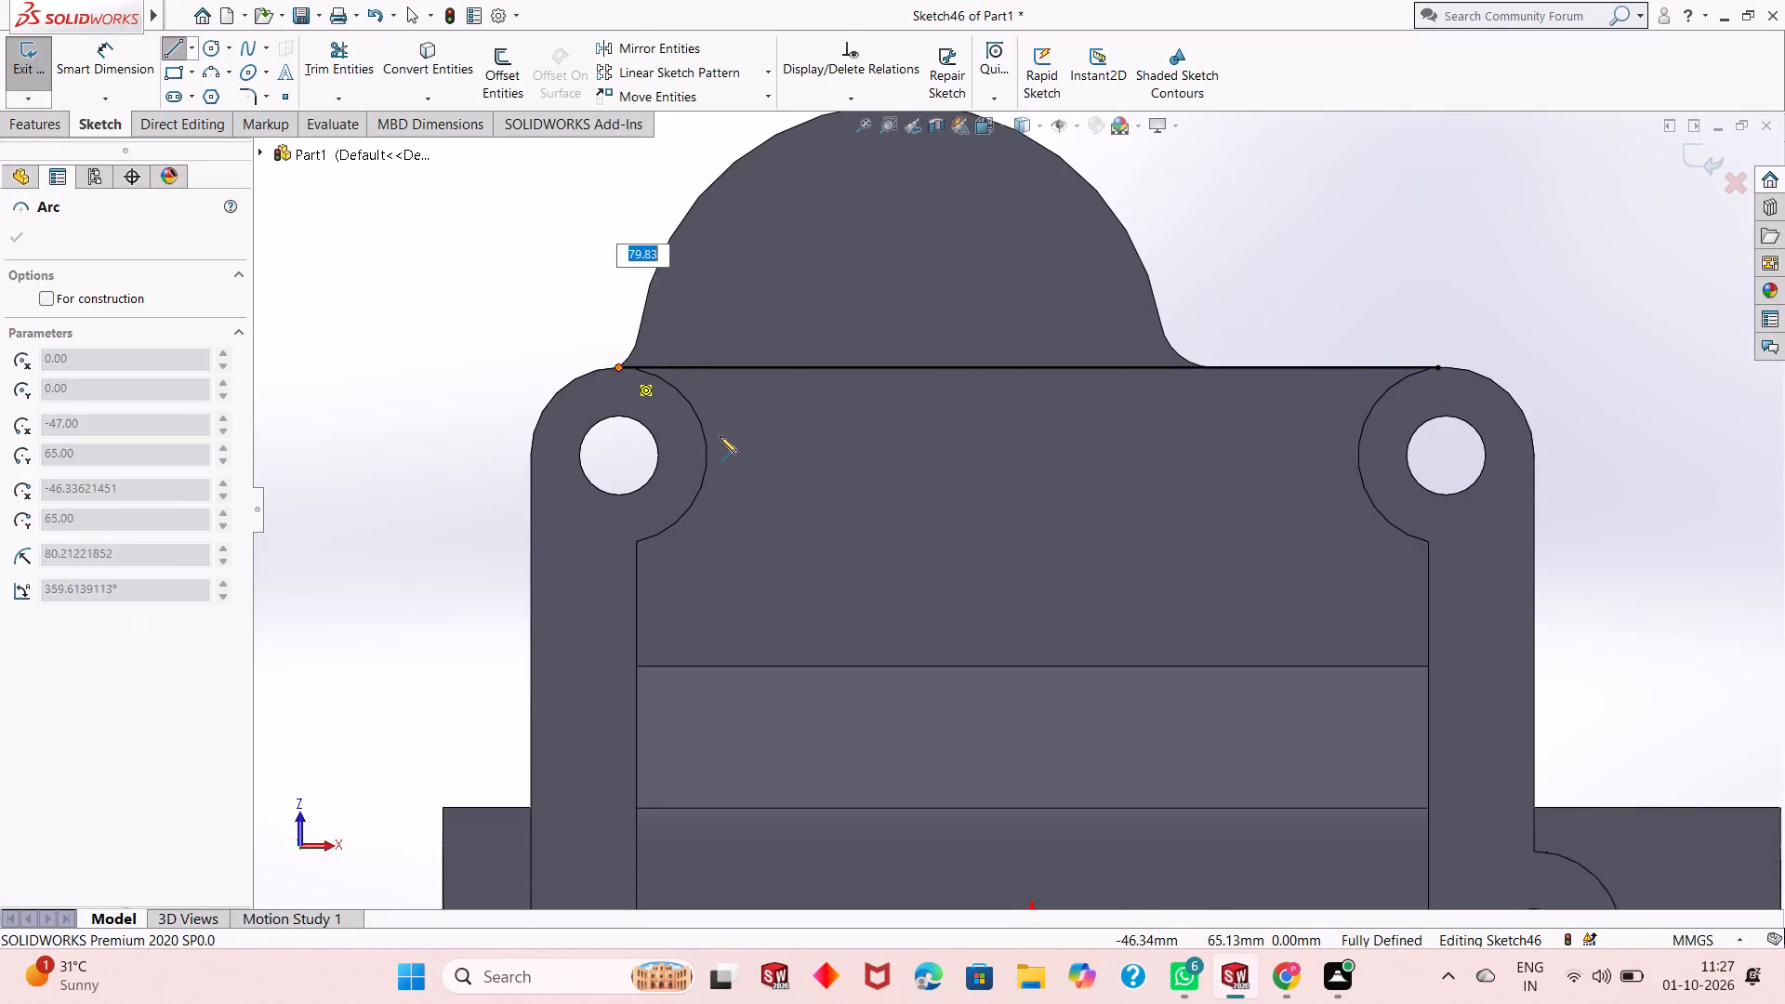
{"action": "left_click", "coordinate": [639, 544]}
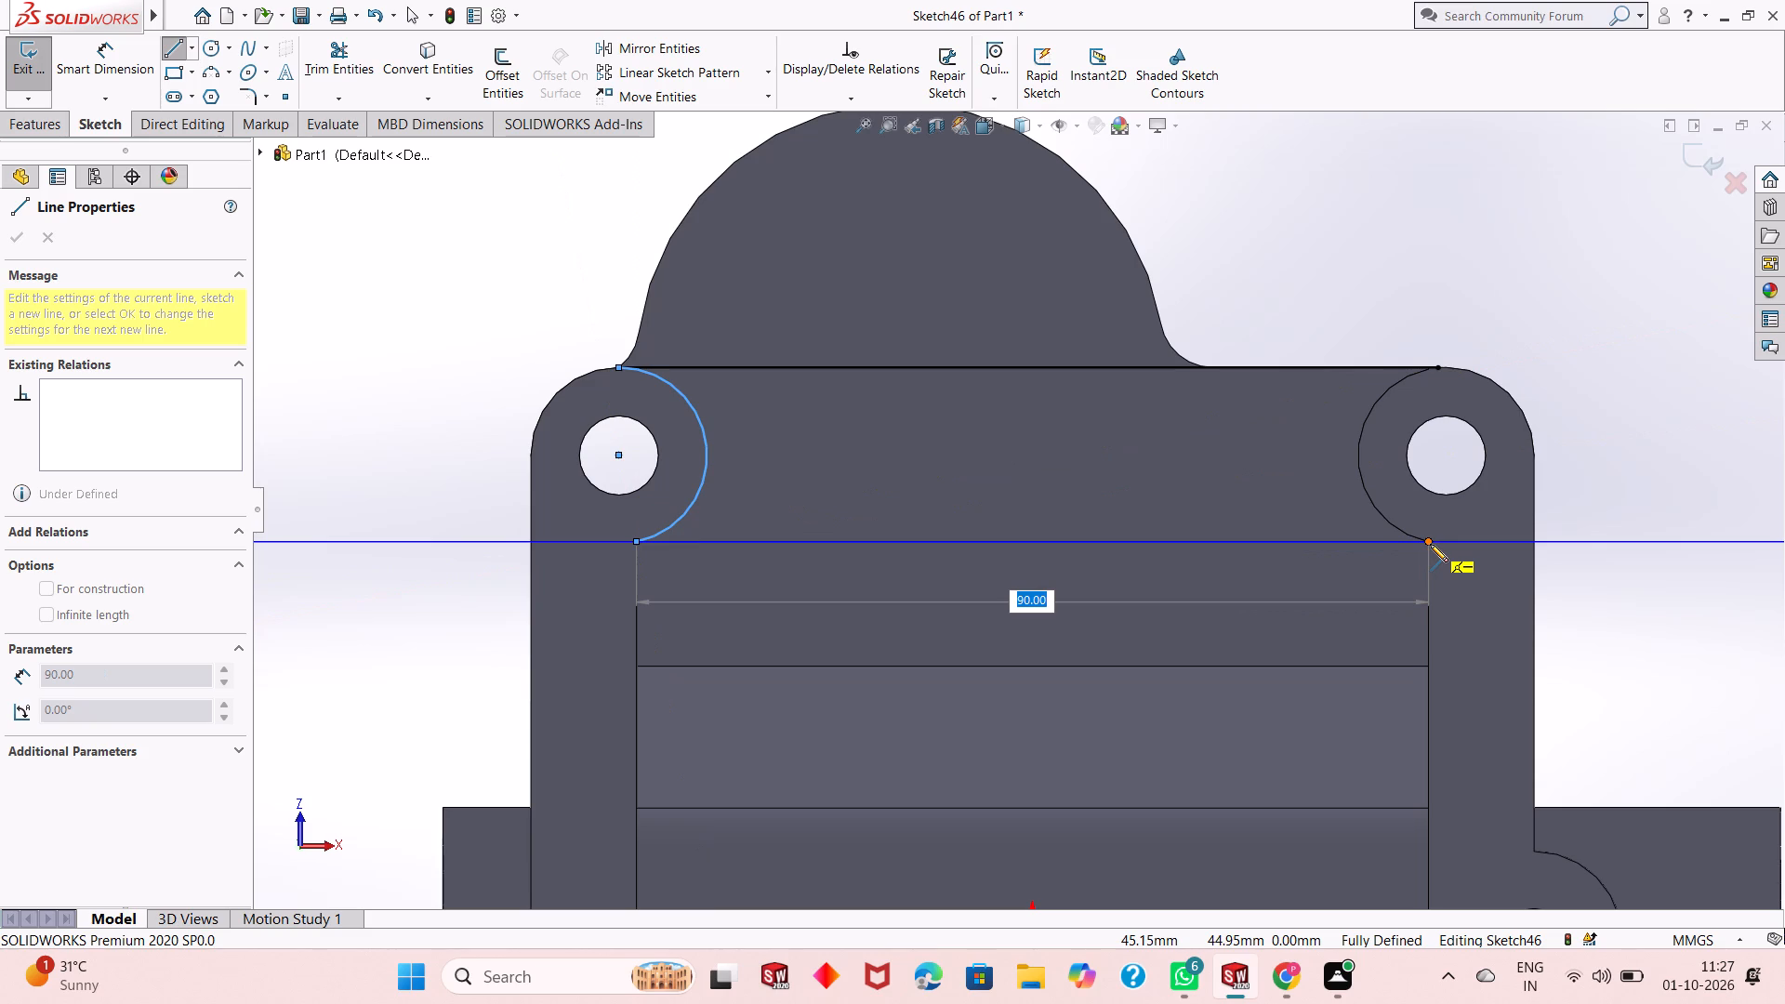
{"action": "left_click", "coordinate": [1431, 545]}
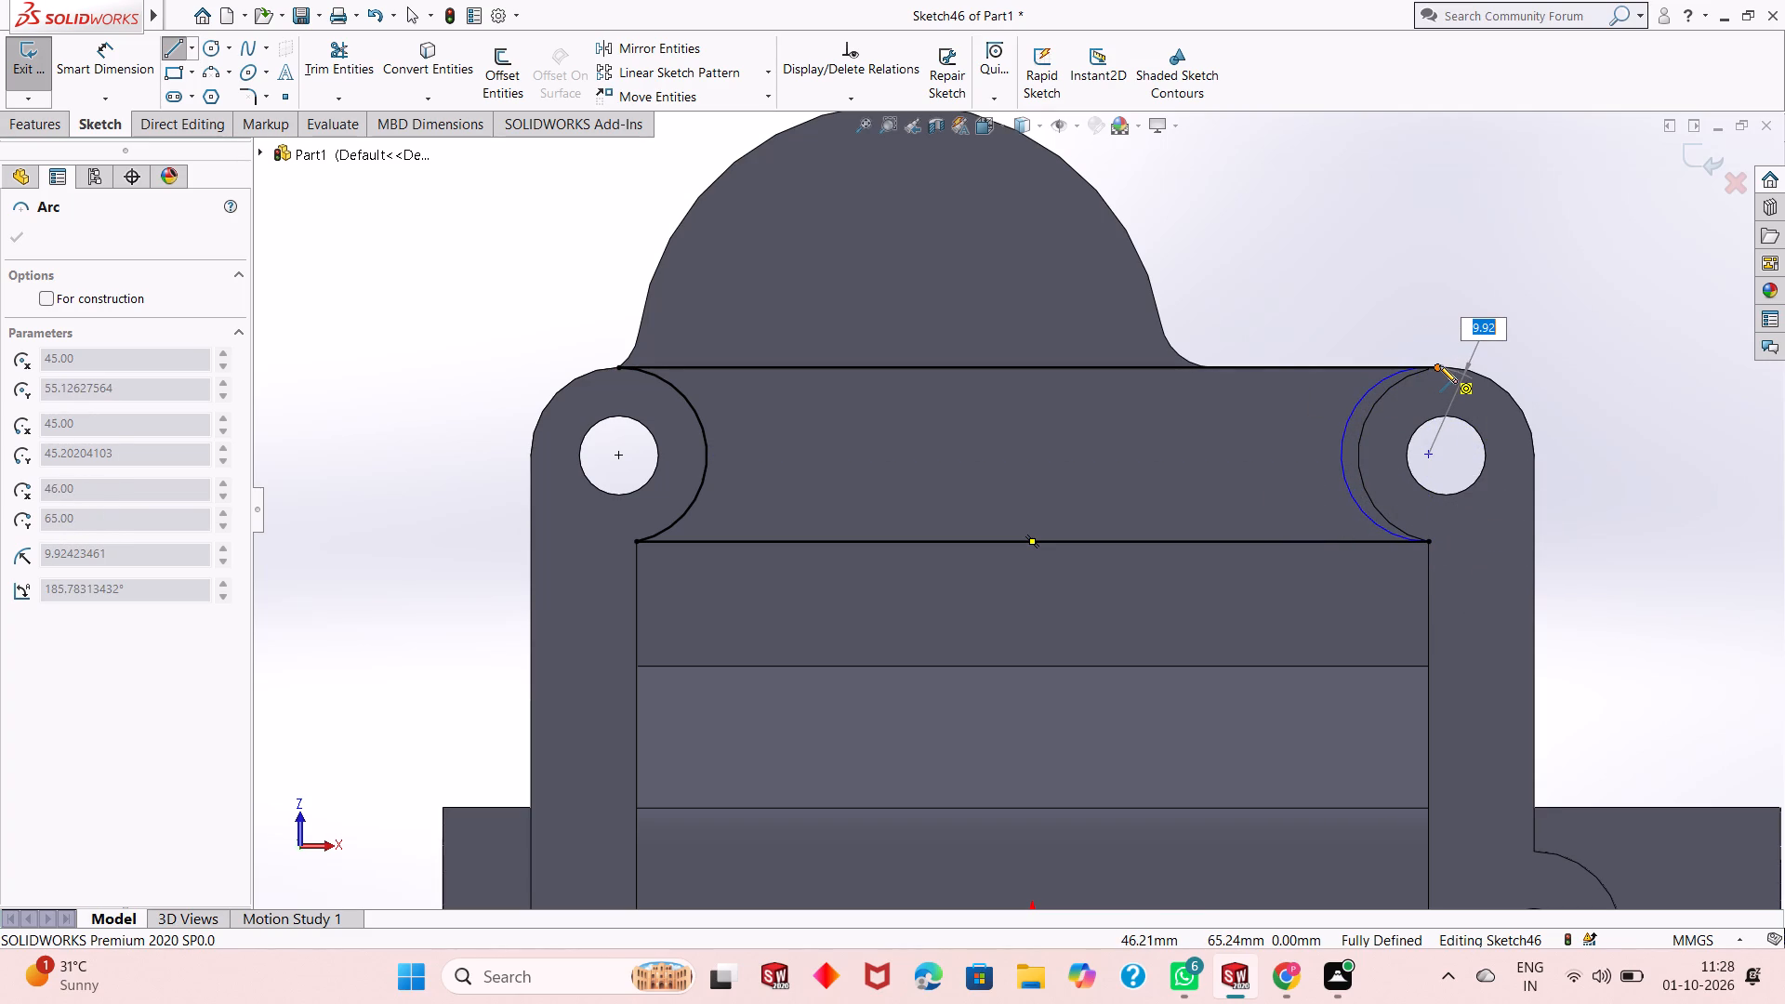
{"action": "key", "text": "Escape"}
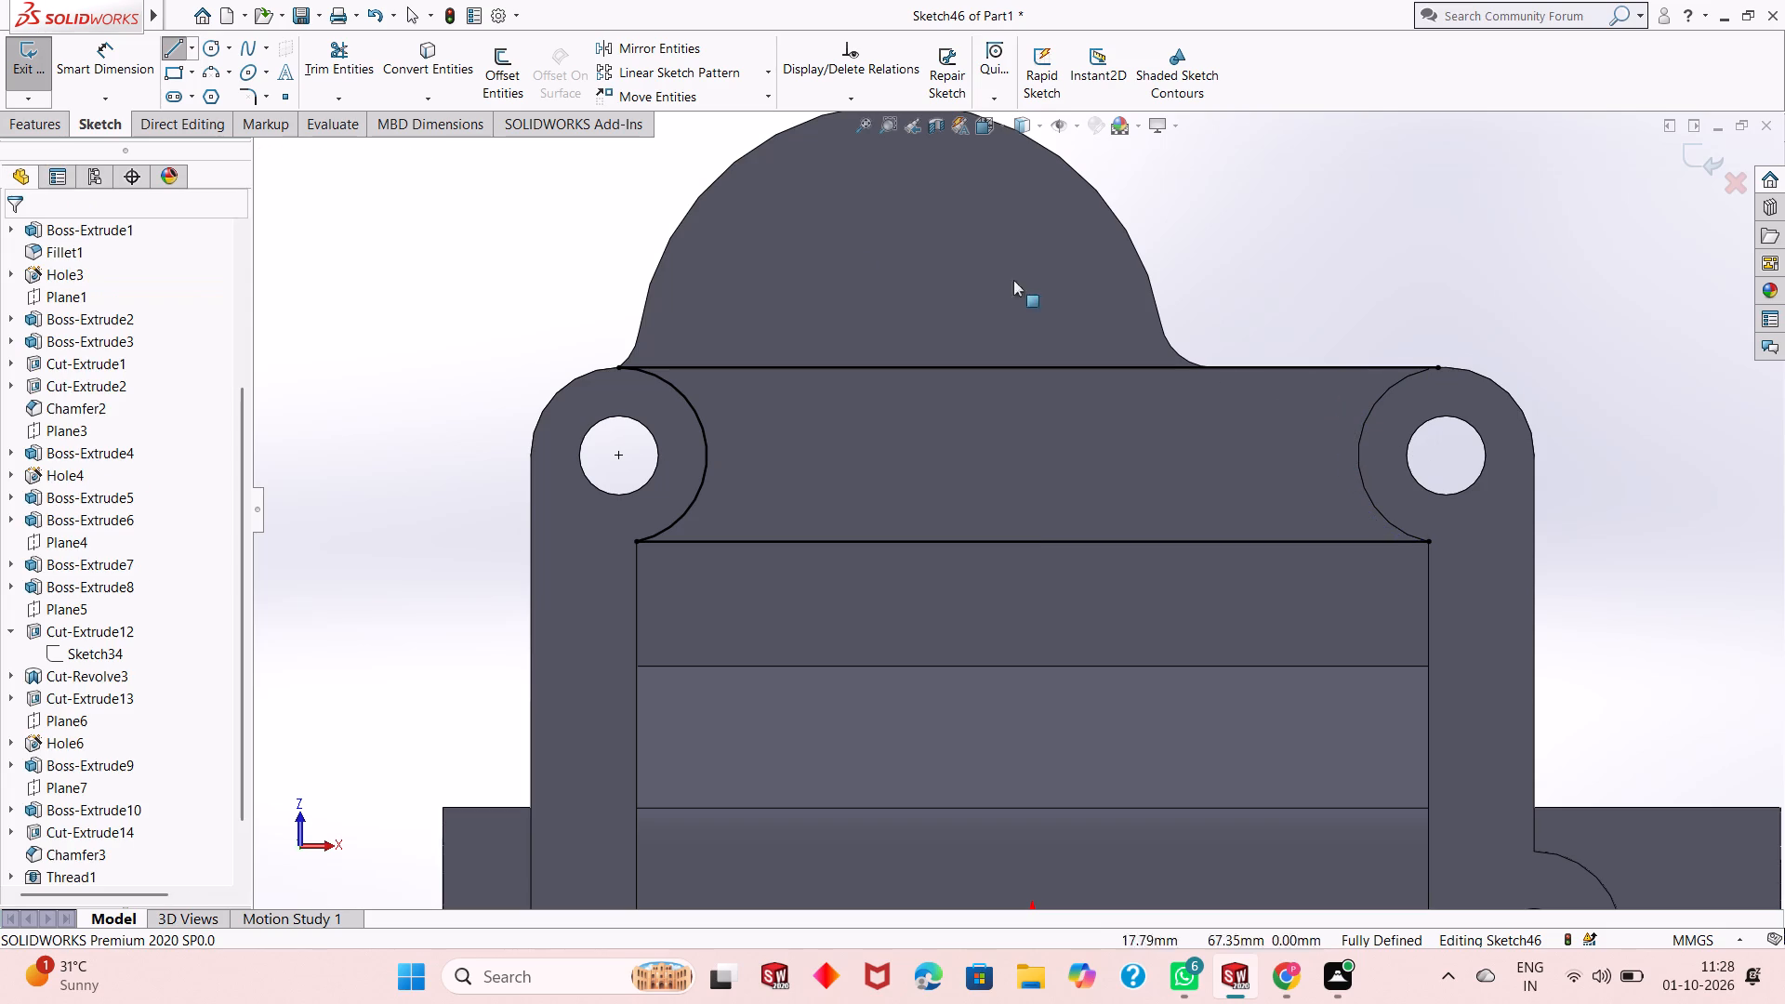
Close the profile with a three-point arc of 10 mm radius around the lobe-side corner hole farther from the lobe.
{"action": "left_click", "coordinate": [212, 71]}
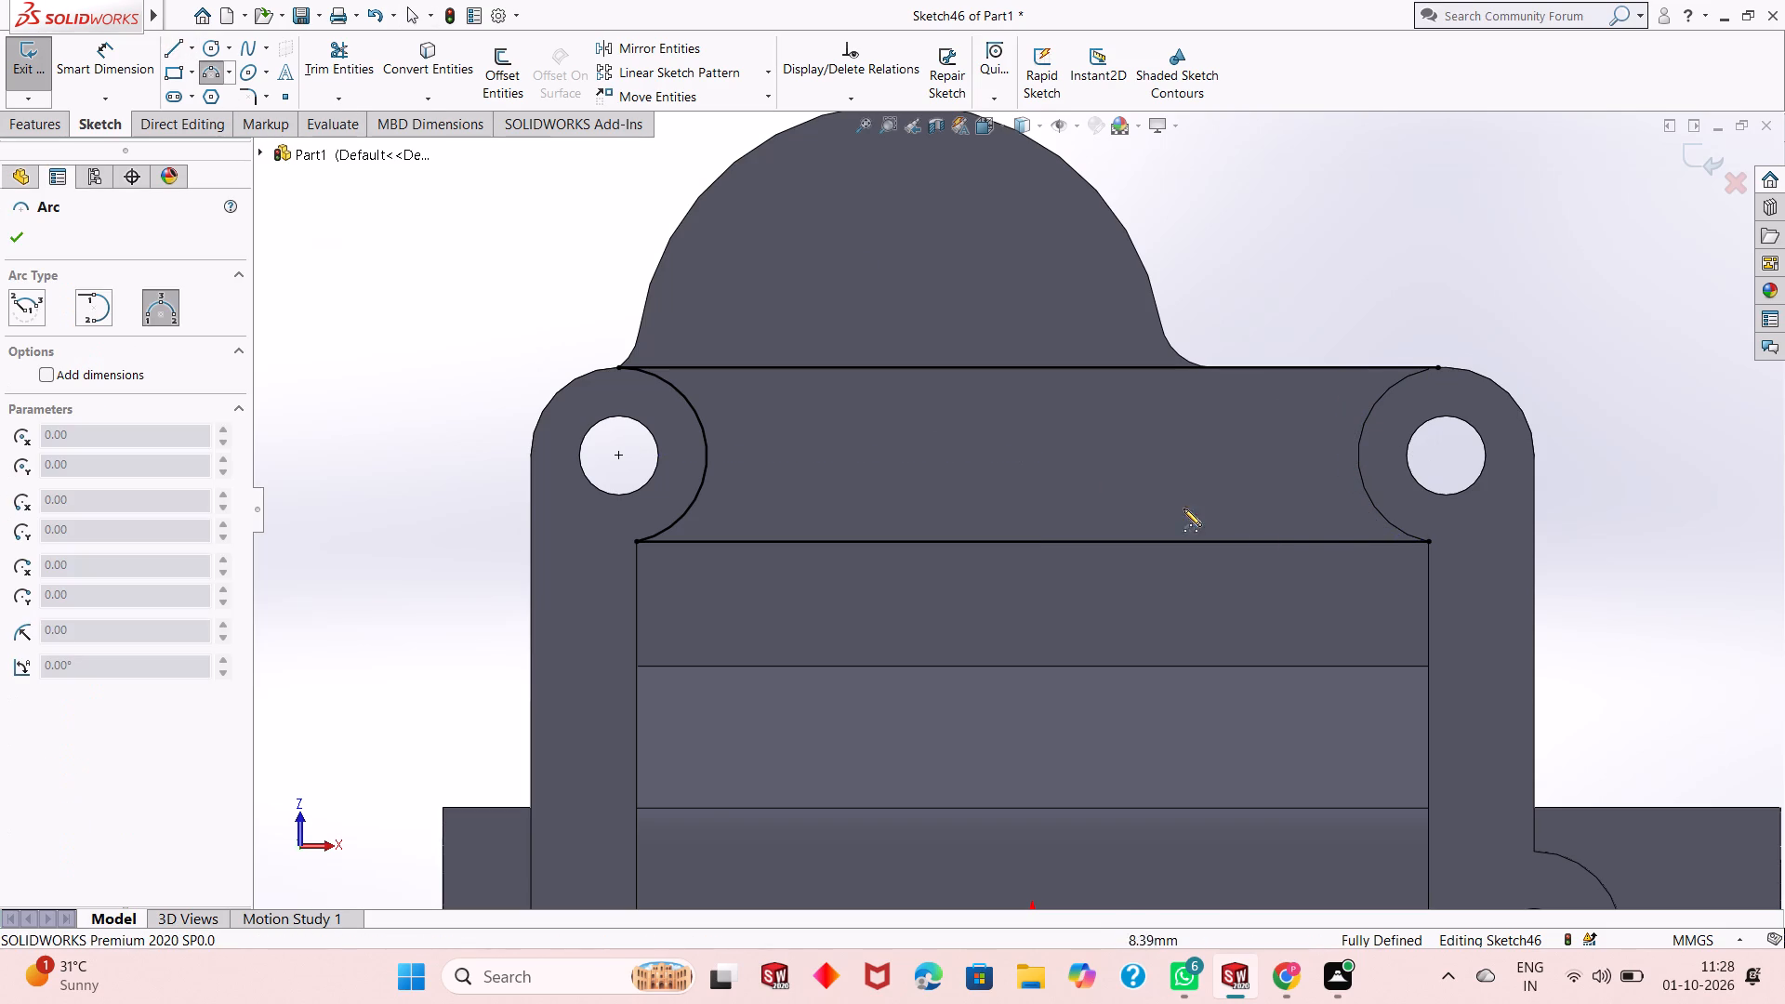
{"action": "left_click", "coordinate": [1430, 540]}
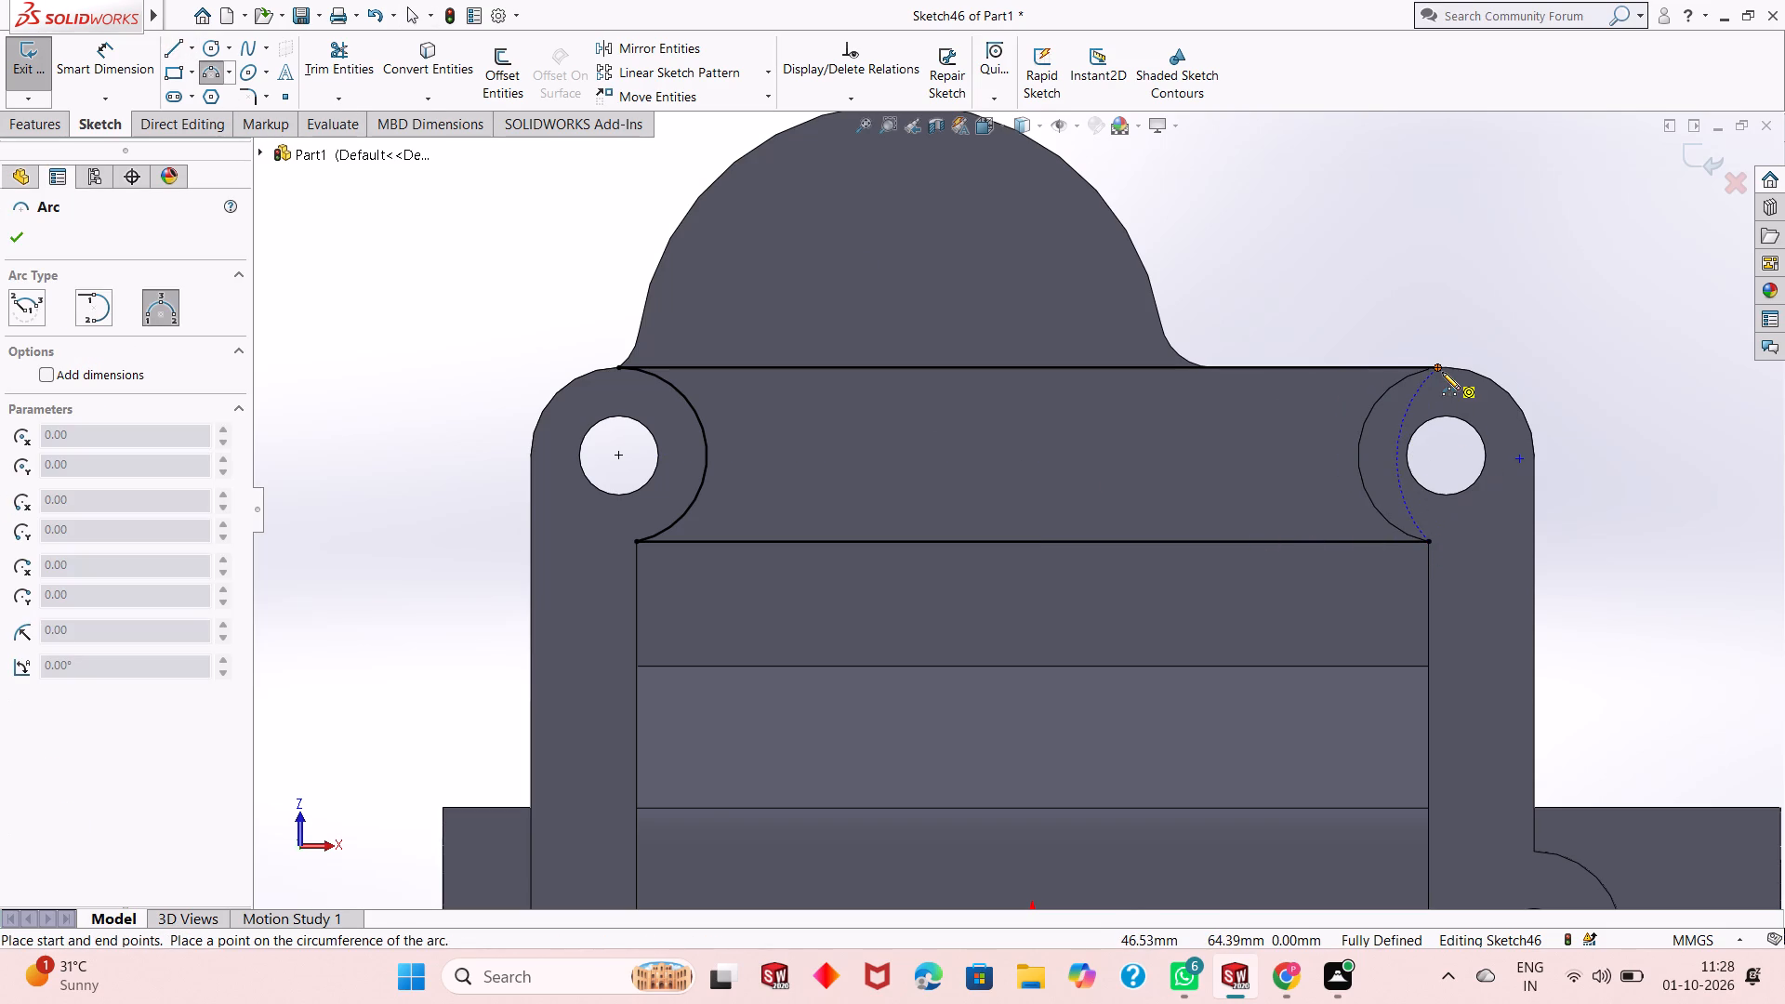
{"action": "left_click", "coordinate": [1442, 372]}
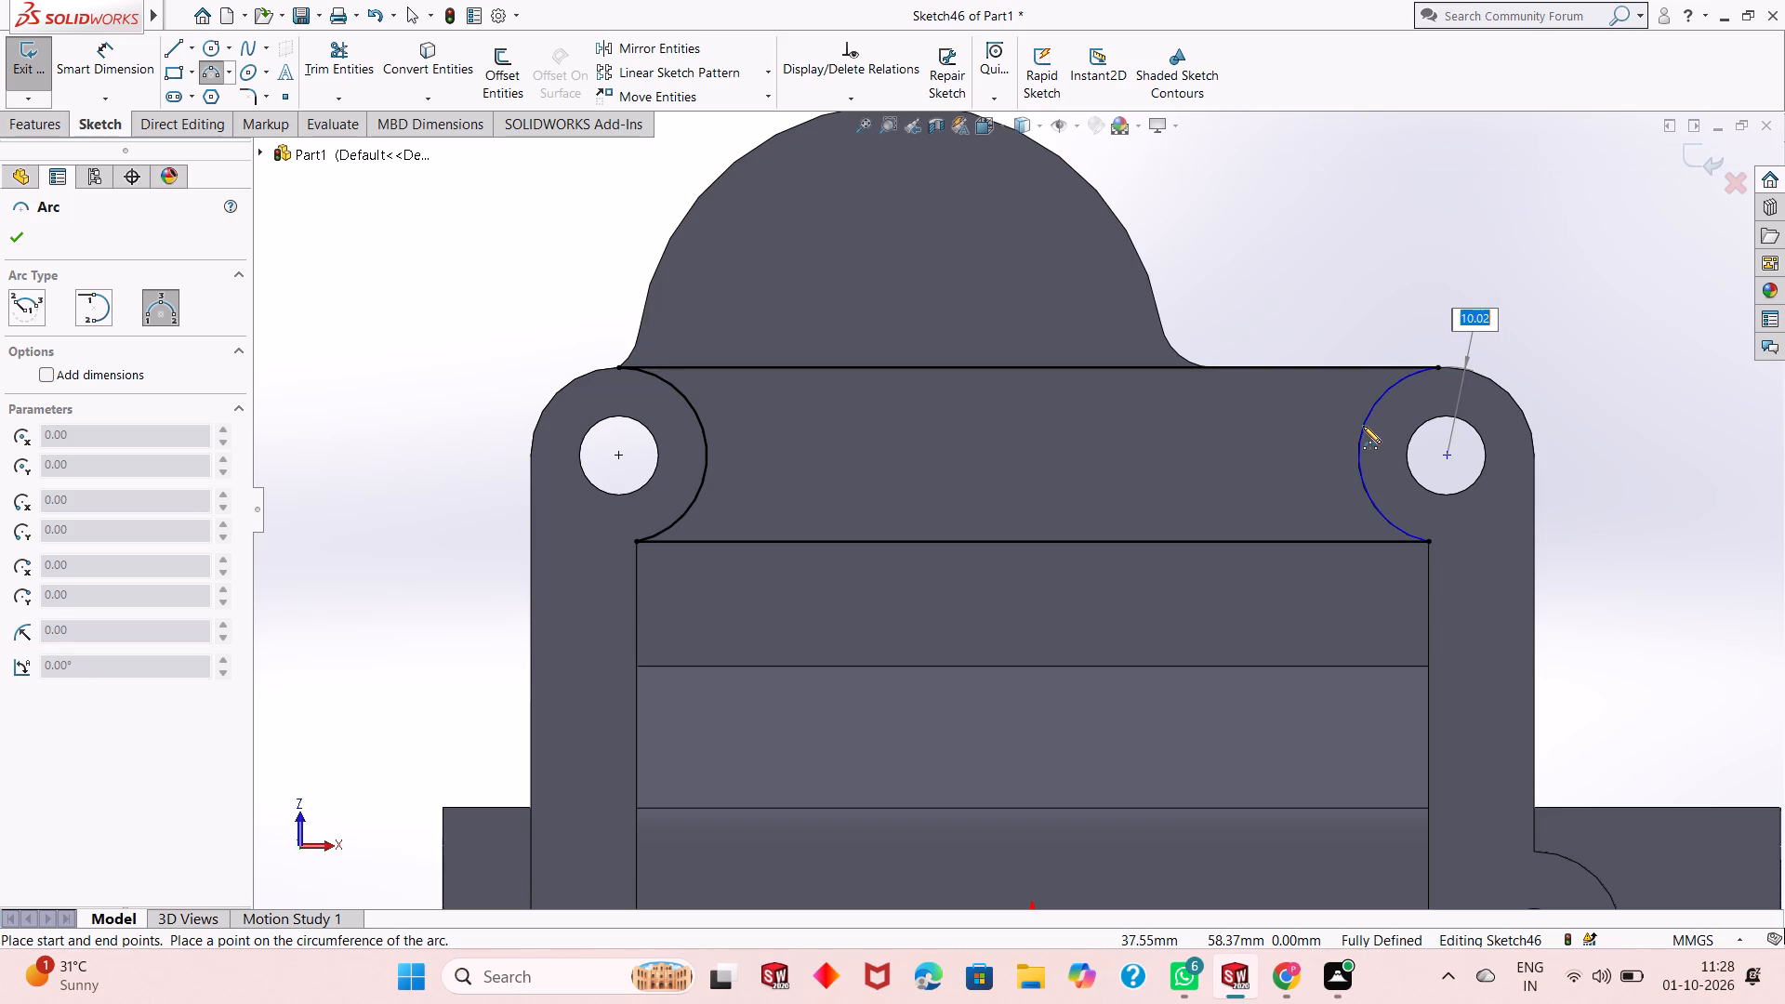
{"action": "type", "text": "10"}
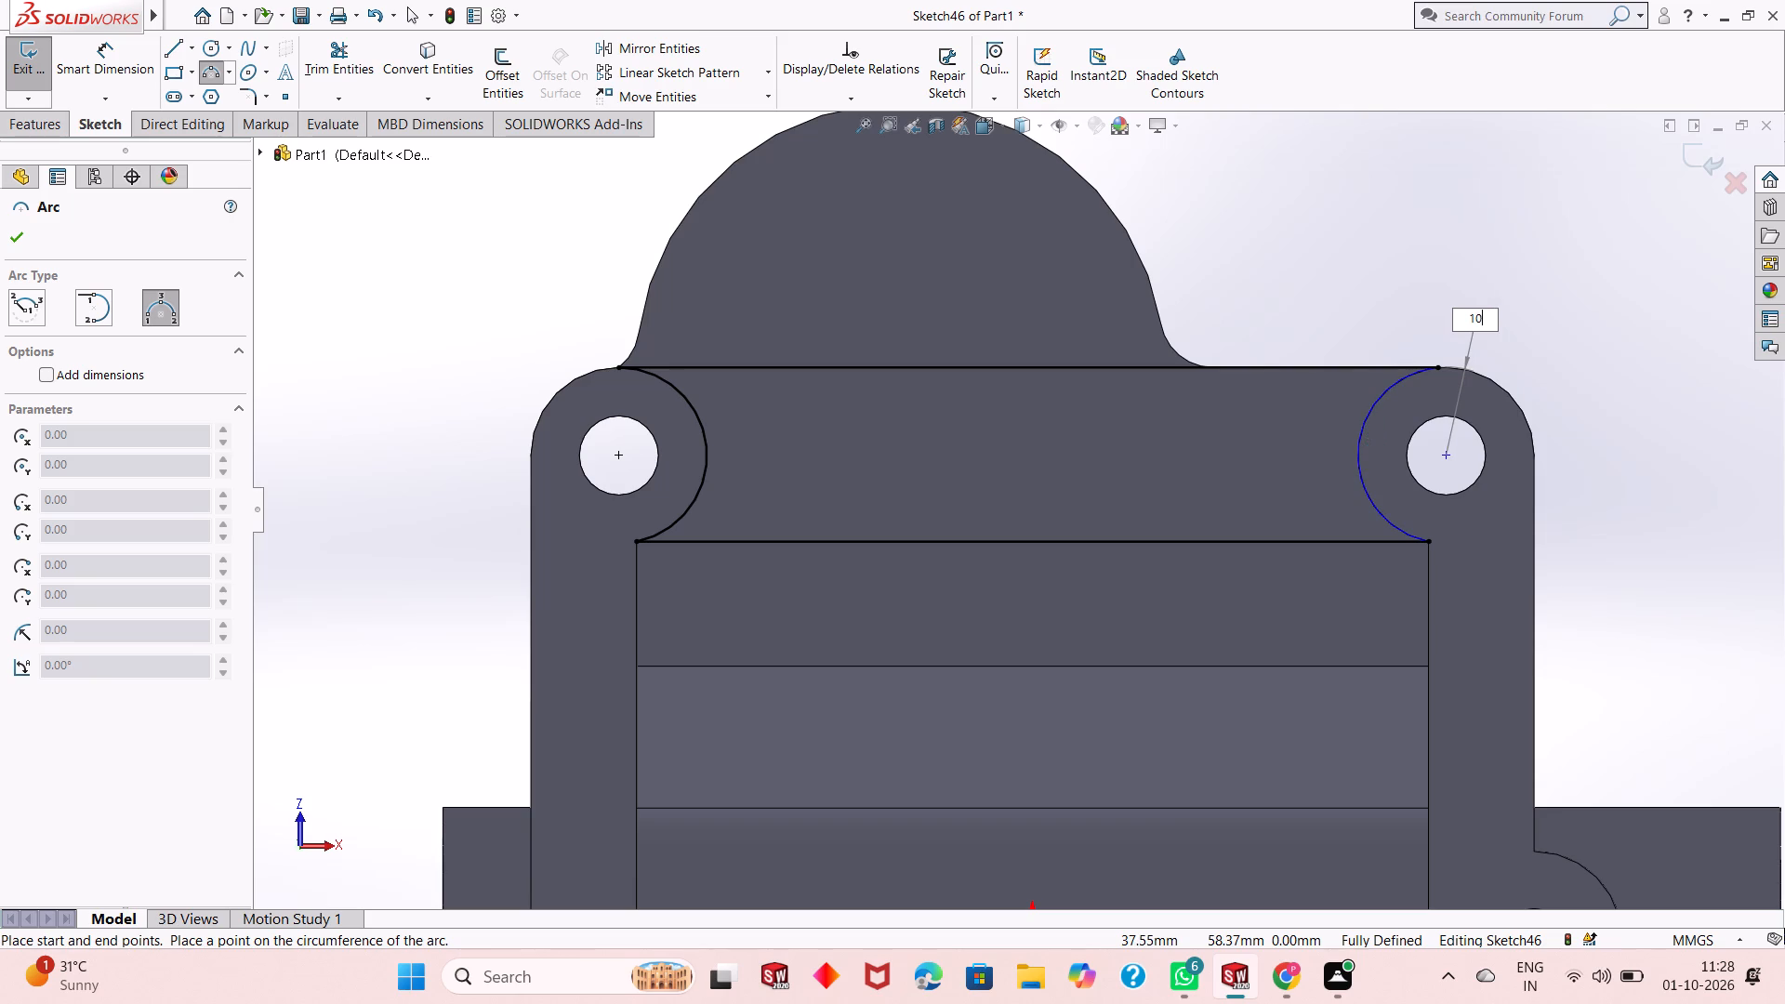
{"action": "key", "text": "Return"}
{"action": "key", "text": "Escape"}
{"action": "key", "text": "Escape"}
{"action": "key", "text": "Escape"}
{"action": "key", "text": "Escape"}
{"action": "key", "text": "Escape"}
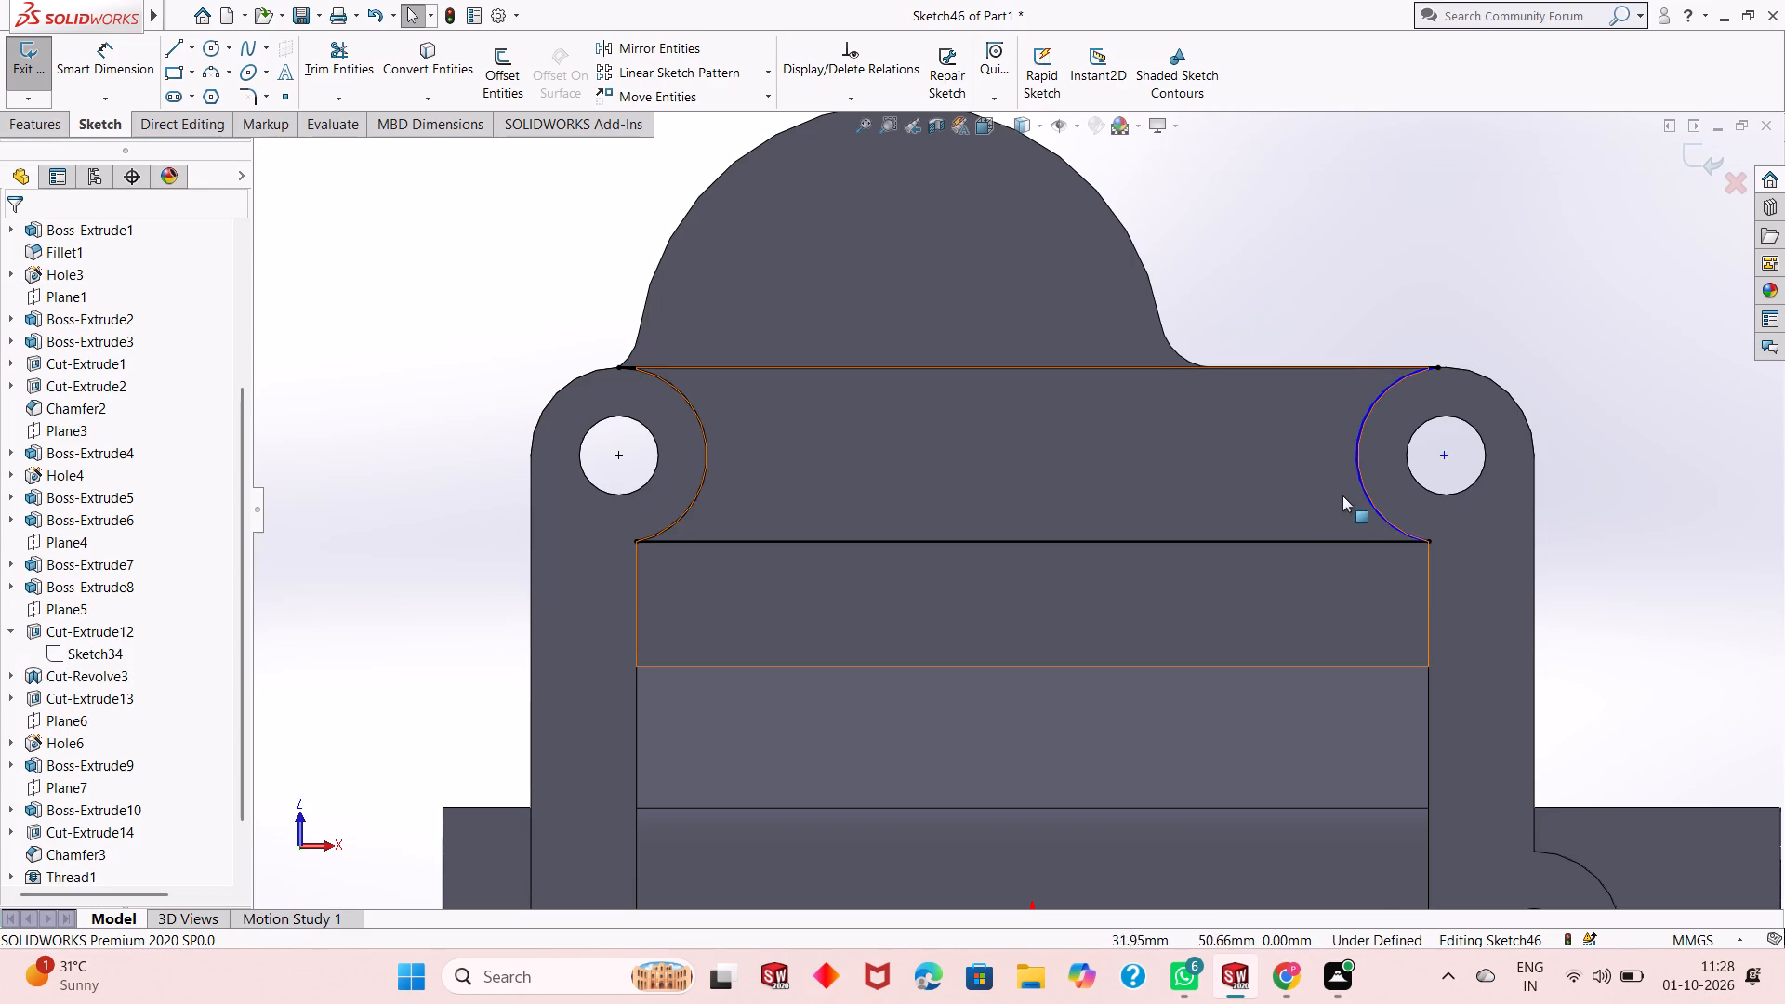
Dimension the closing arc's radius at 10 mm.
{"action": "scroll", "coordinate": [1346, 495], "scroll_direction": "down", "scroll_amount": 6}
{"action": "scroll", "coordinate": [1178, 529], "scroll_direction": "up", "scroll_amount": 2}
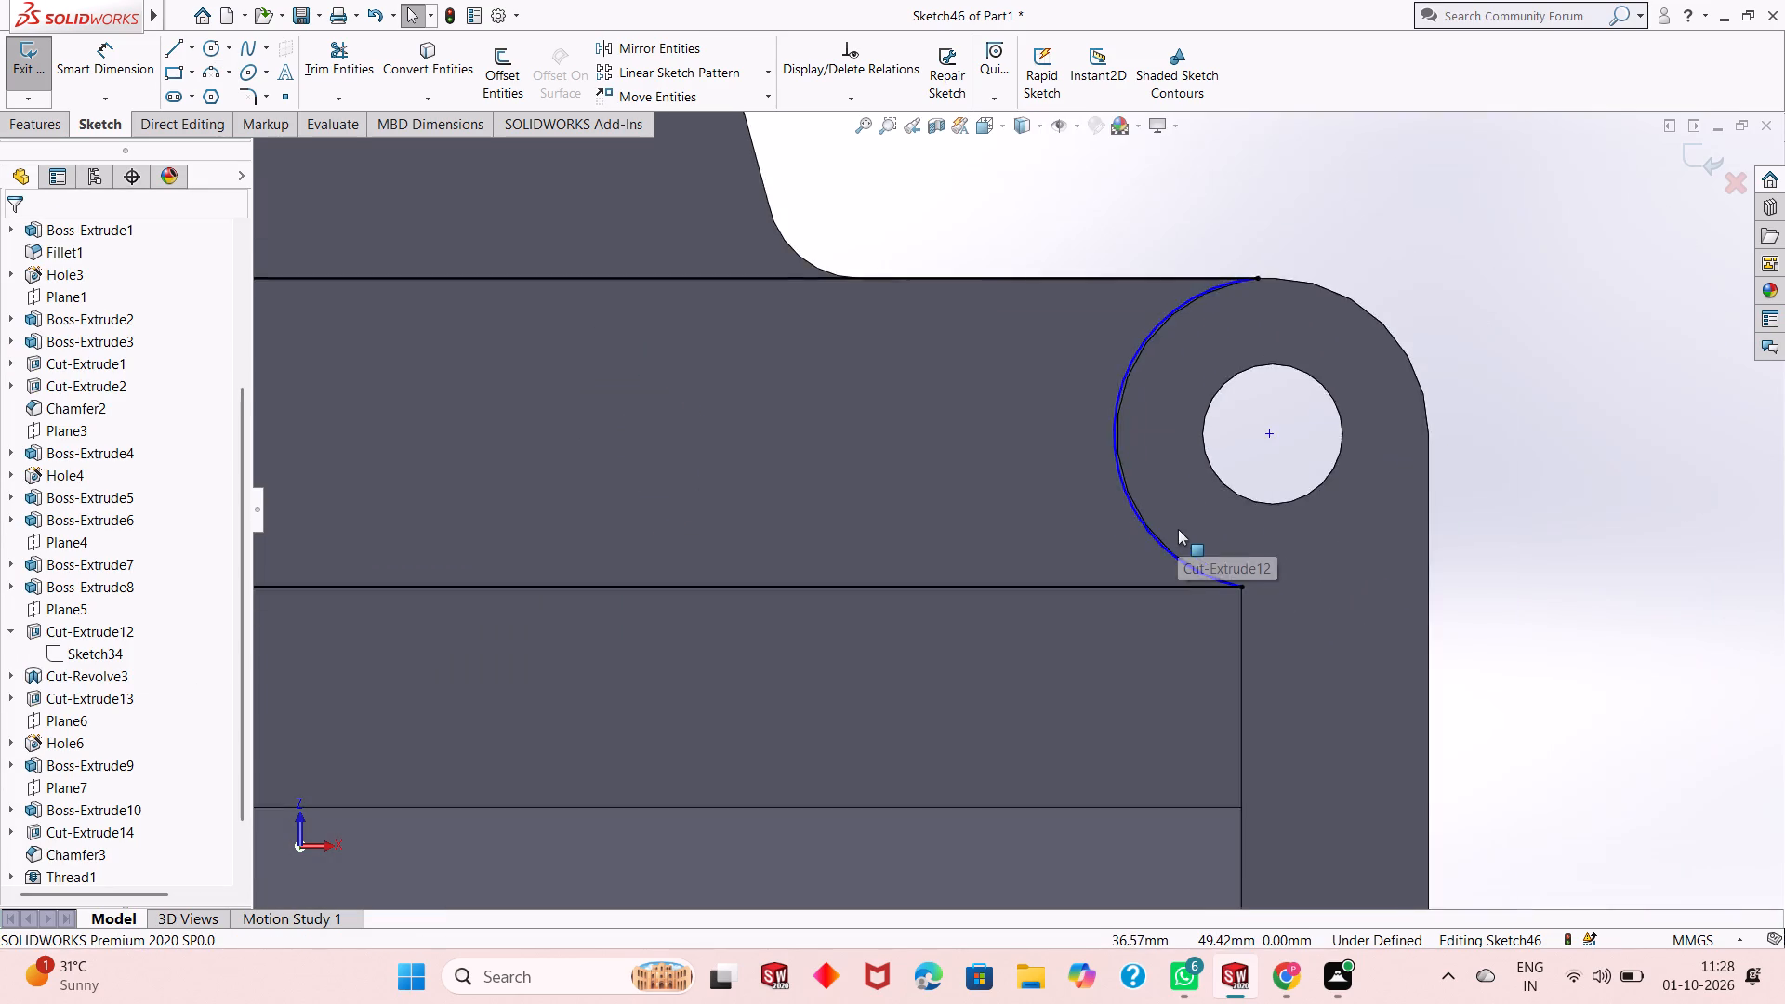
{"action": "scroll", "coordinate": [1178, 529], "scroll_direction": "up", "scroll_amount": 4}
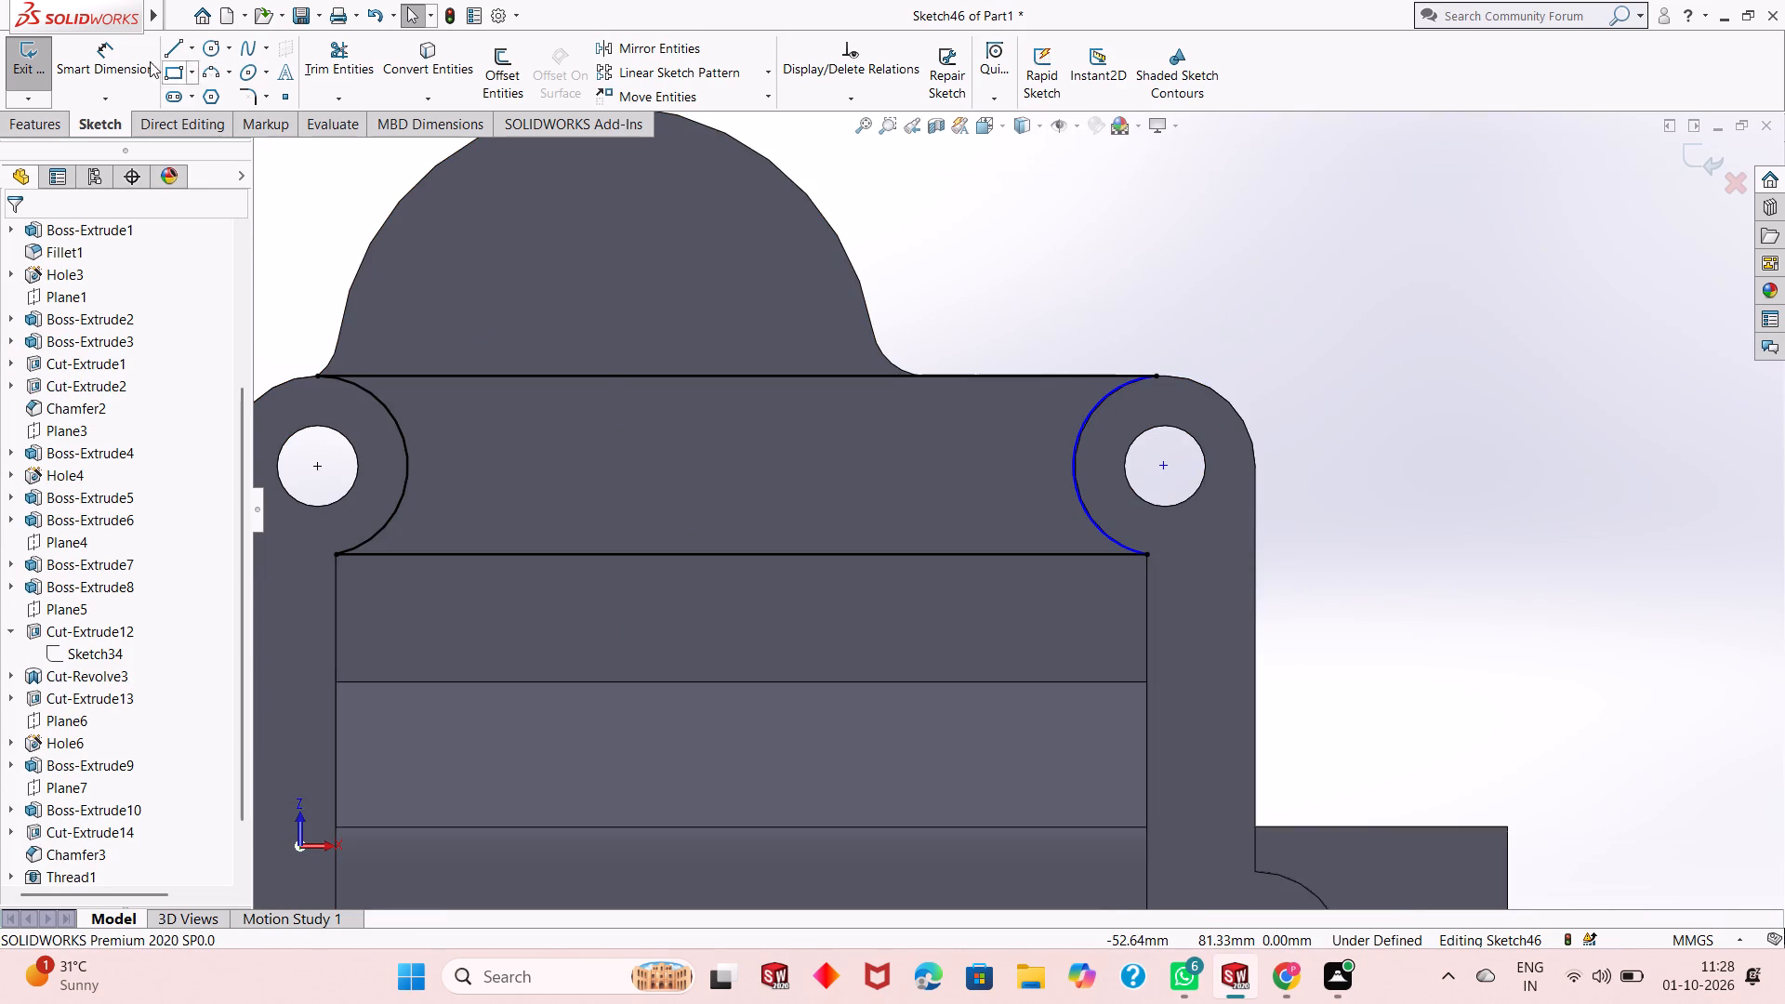
{"action": "left_click", "coordinate": [138, 61]}
{"action": "left_click", "coordinate": [1093, 517]}
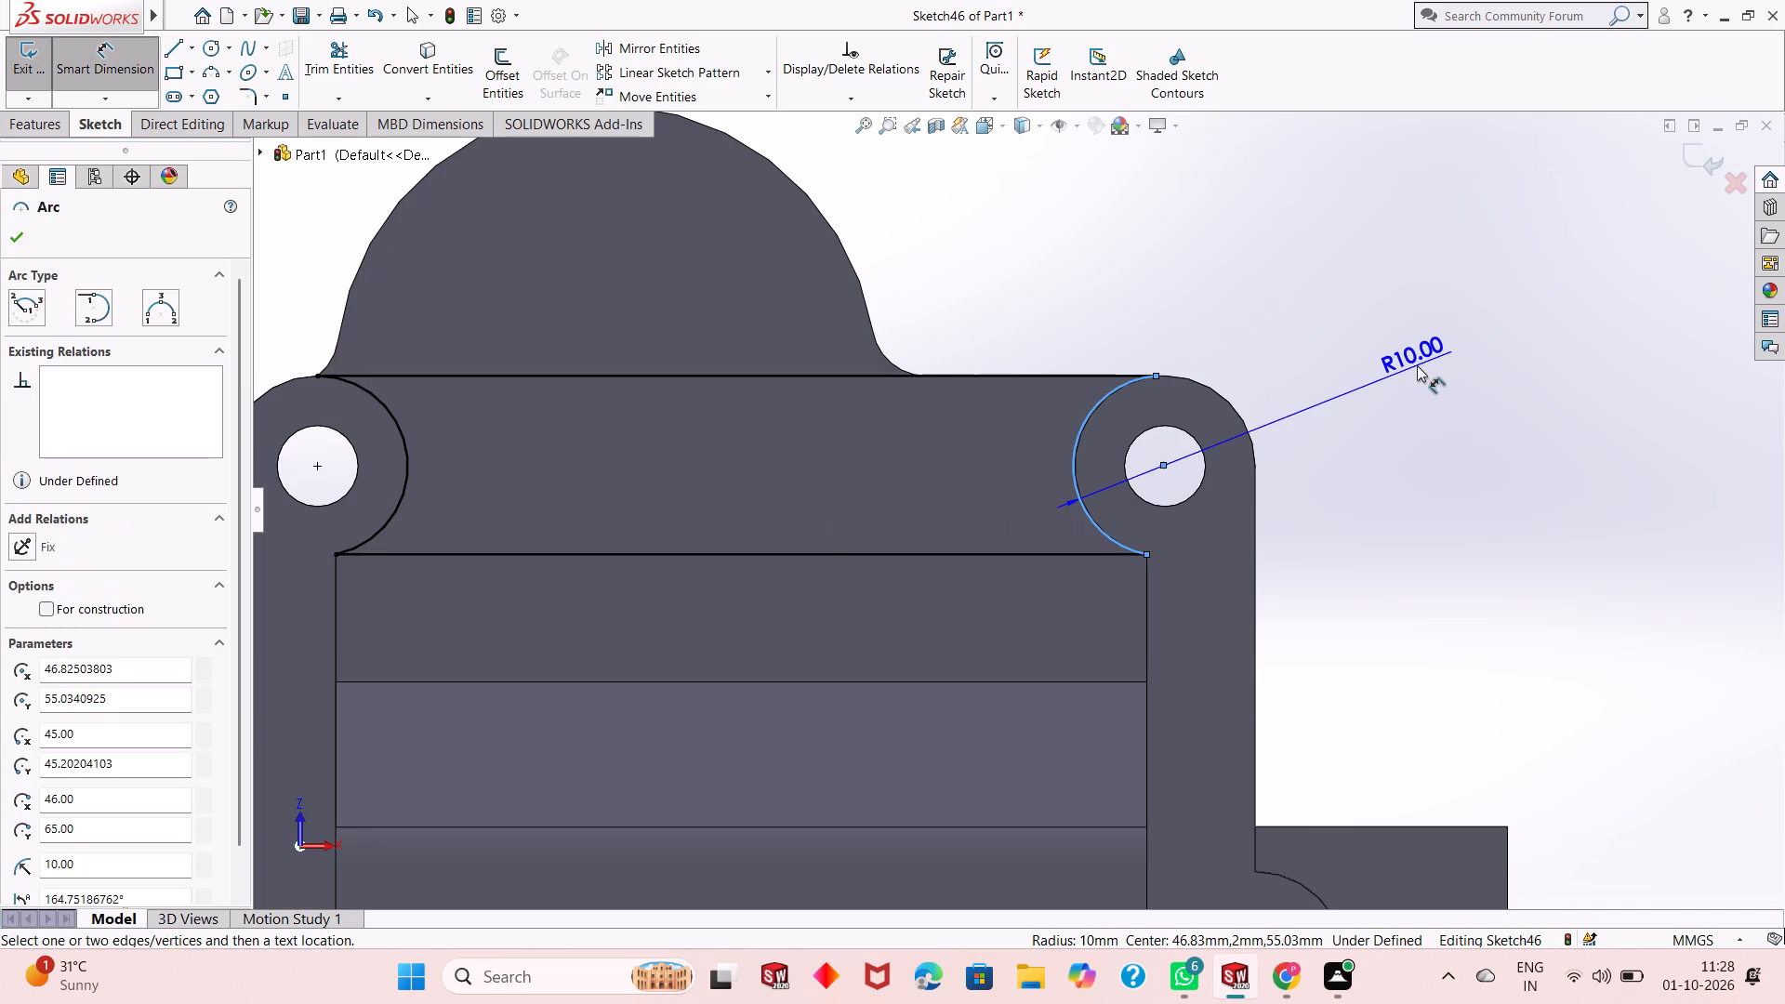
{"action": "left_click", "coordinate": [1417, 365]}
{"action": "key", "text": "Return"}
{"action": "key", "text": "Escape"}
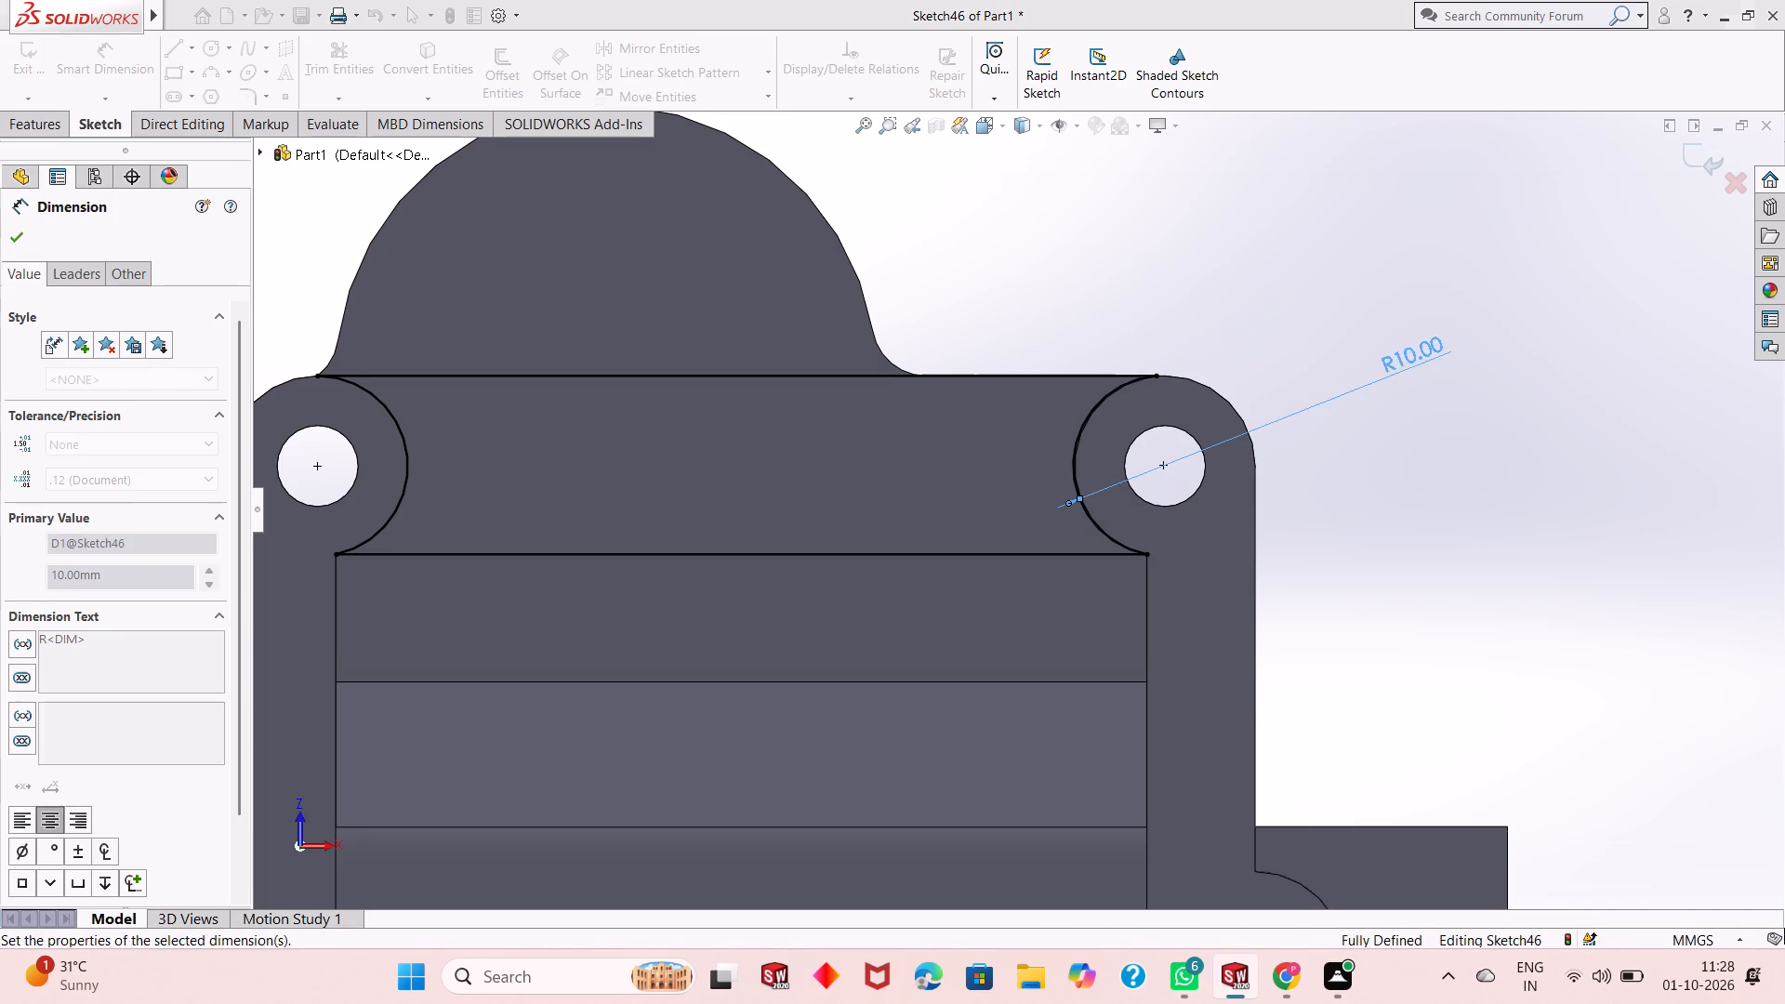
{"action": "key", "text": "Escape"}
Try to extrude the closed profile between the two corner holes 2 mm blind with the result merged.
{"action": "scroll", "coordinate": [466, 506], "scroll_direction": "up", "scroll_amount": 2}
{"action": "scroll", "coordinate": [688, 495], "scroll_direction": "down", "scroll_amount": 1}
{"action": "middle_click_drag", "start_coordinate": [1009, 722], "coordinate": [1007, 715]}
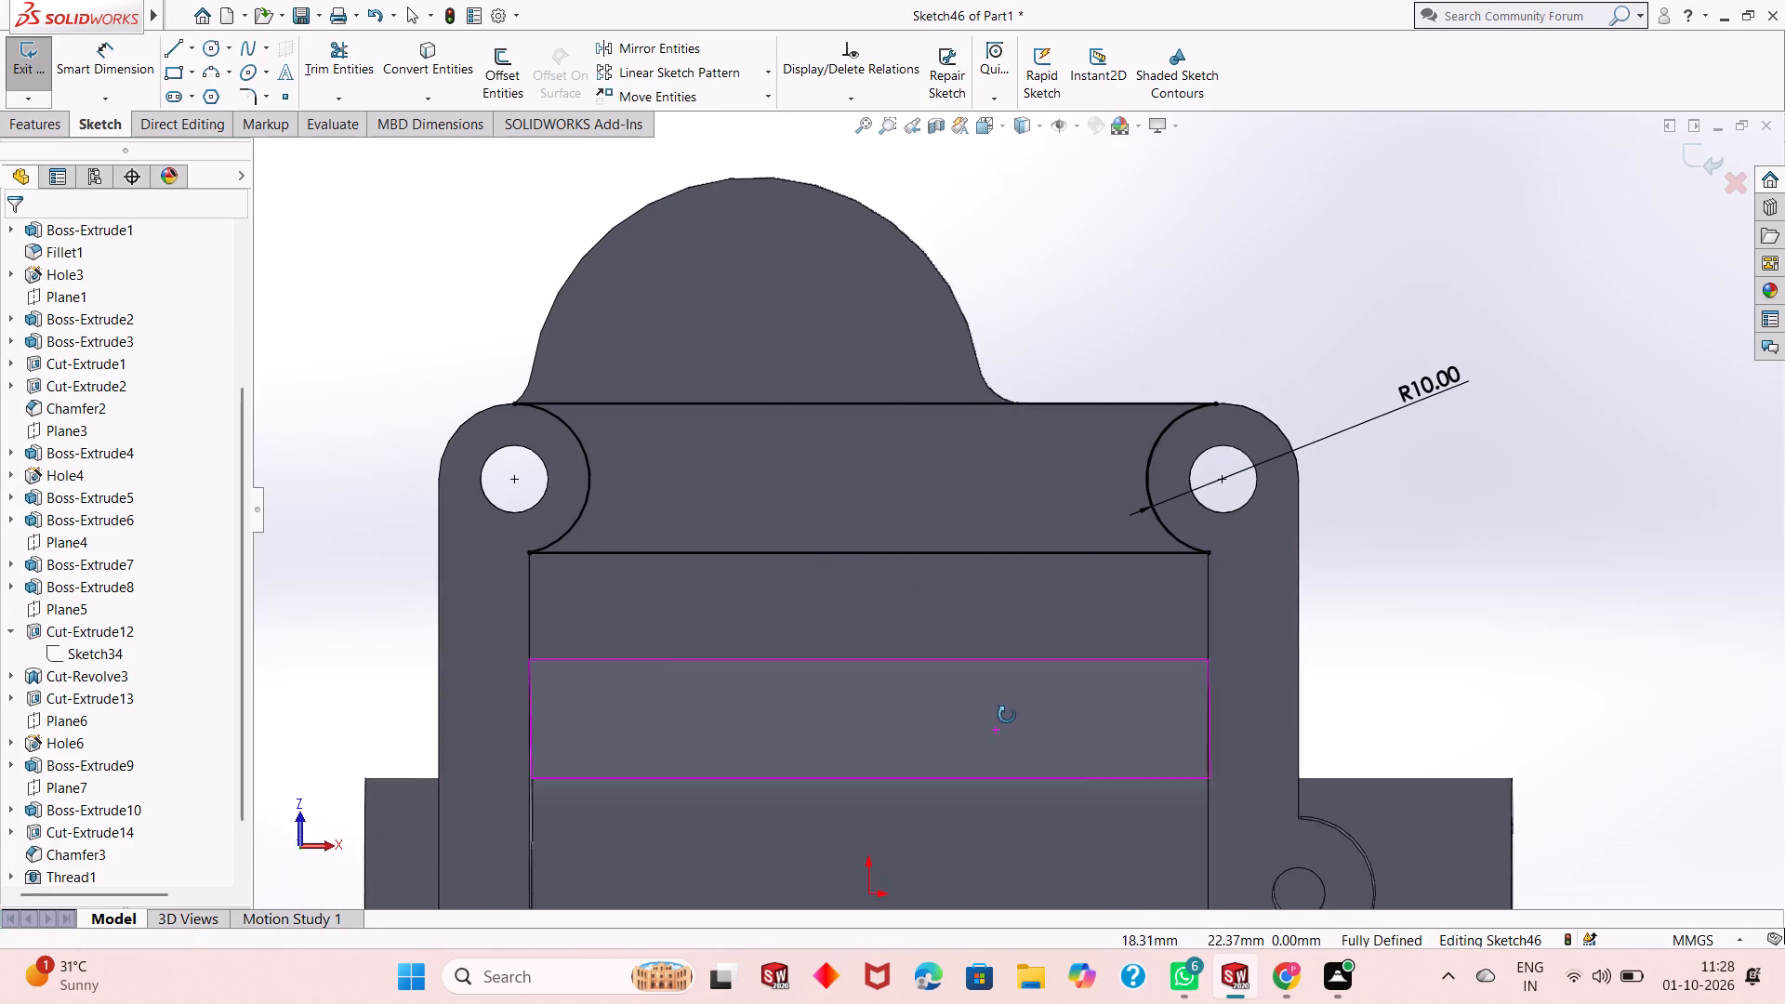
{"action": "middle_click_drag", "start_coordinate": [1007, 715], "coordinate": [997, 463]}
{"action": "scroll", "coordinate": [841, 398], "scroll_direction": "down", "scroll_amount": 2}
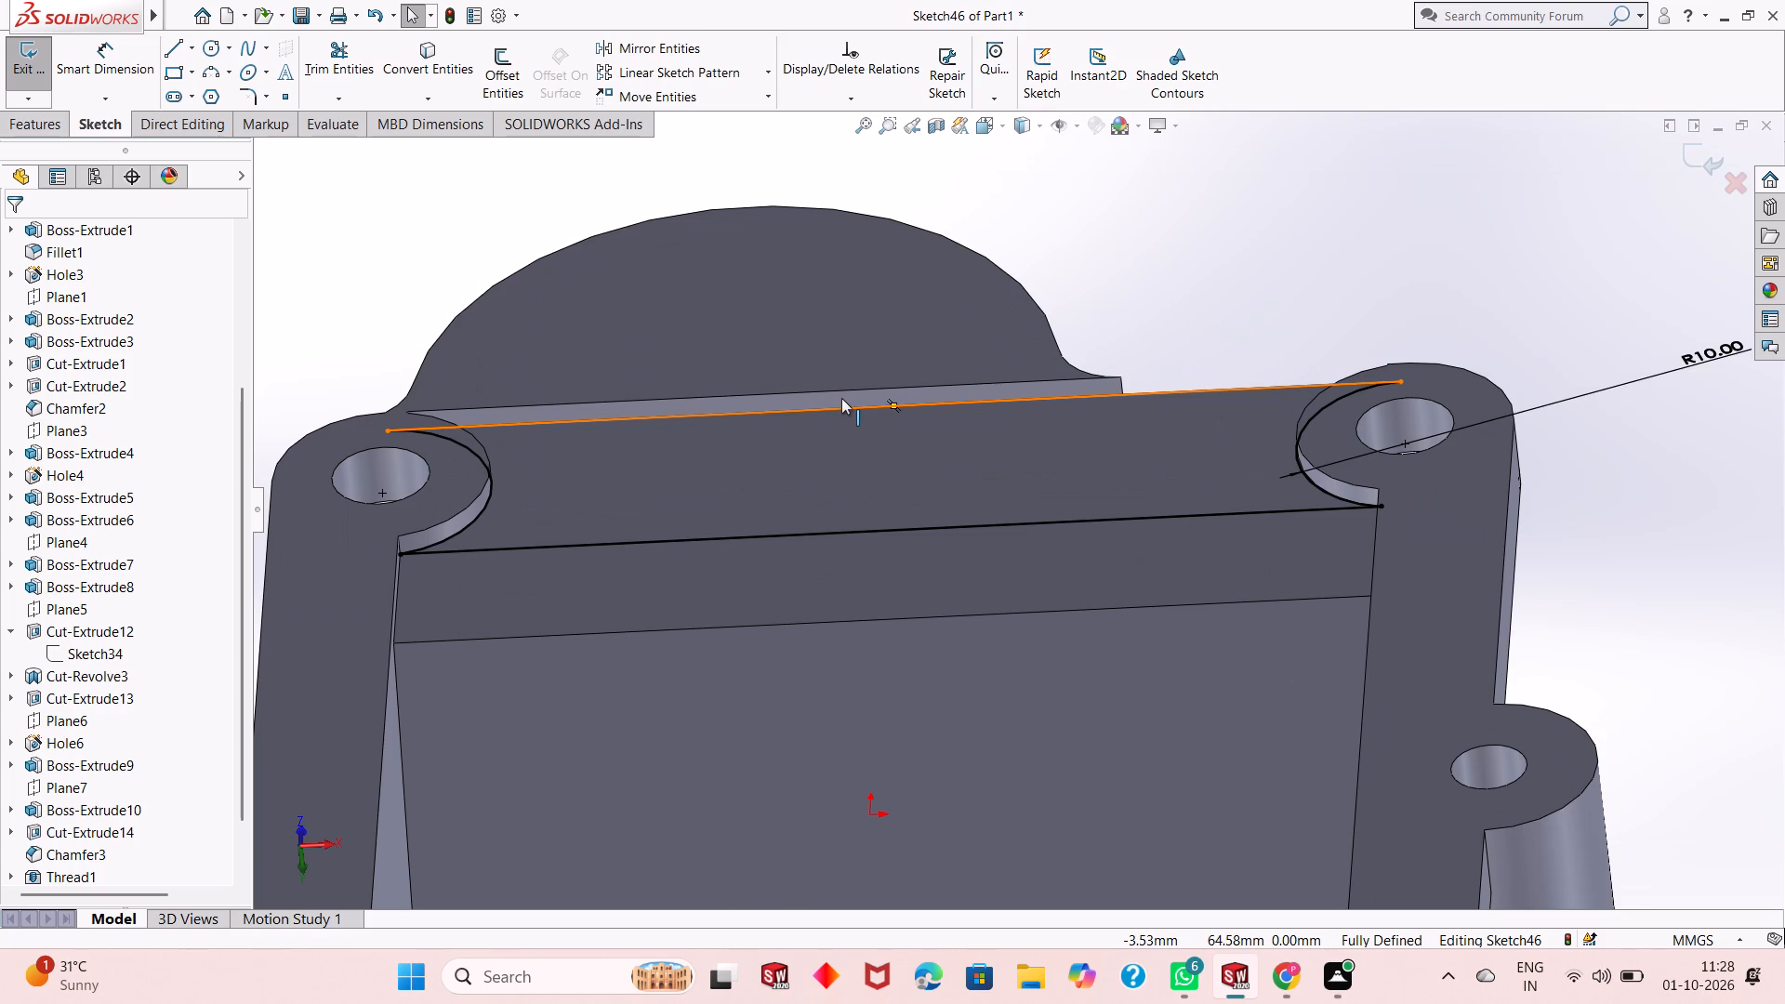
{"action": "left_click", "coordinate": [25, 135]}
{"action": "left_click", "coordinate": [42, 50]}
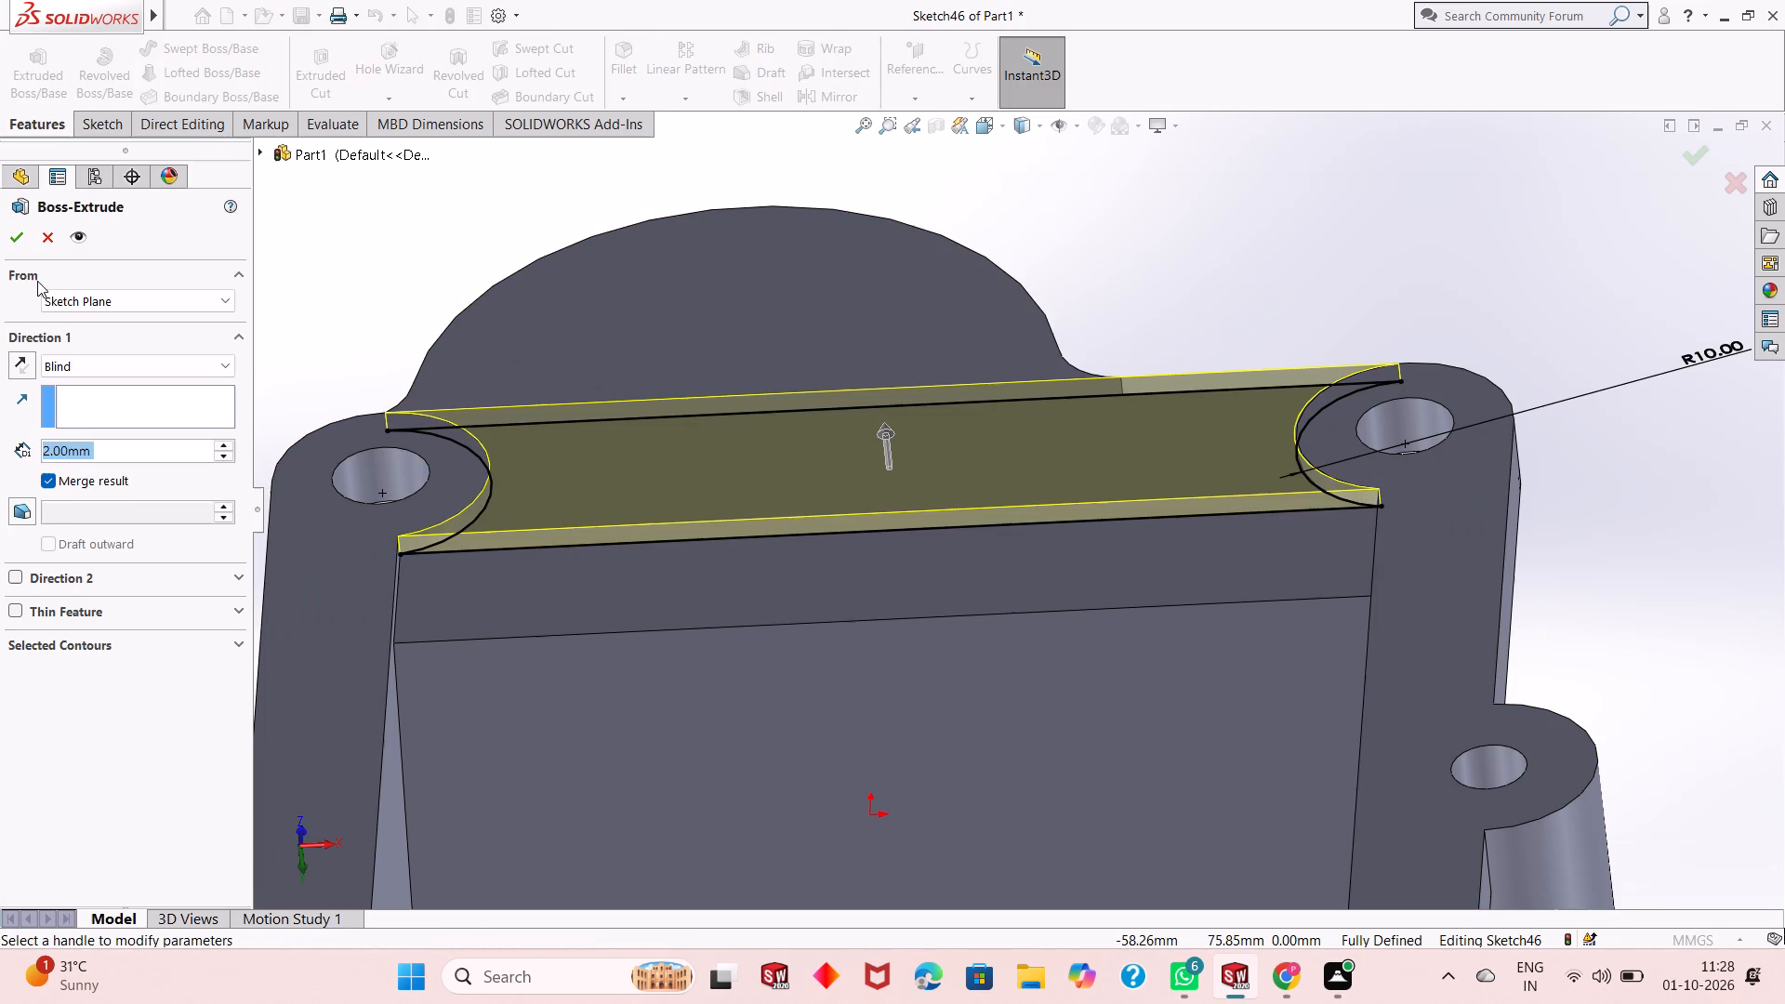
{"action": "left_click", "coordinate": [10, 243]}
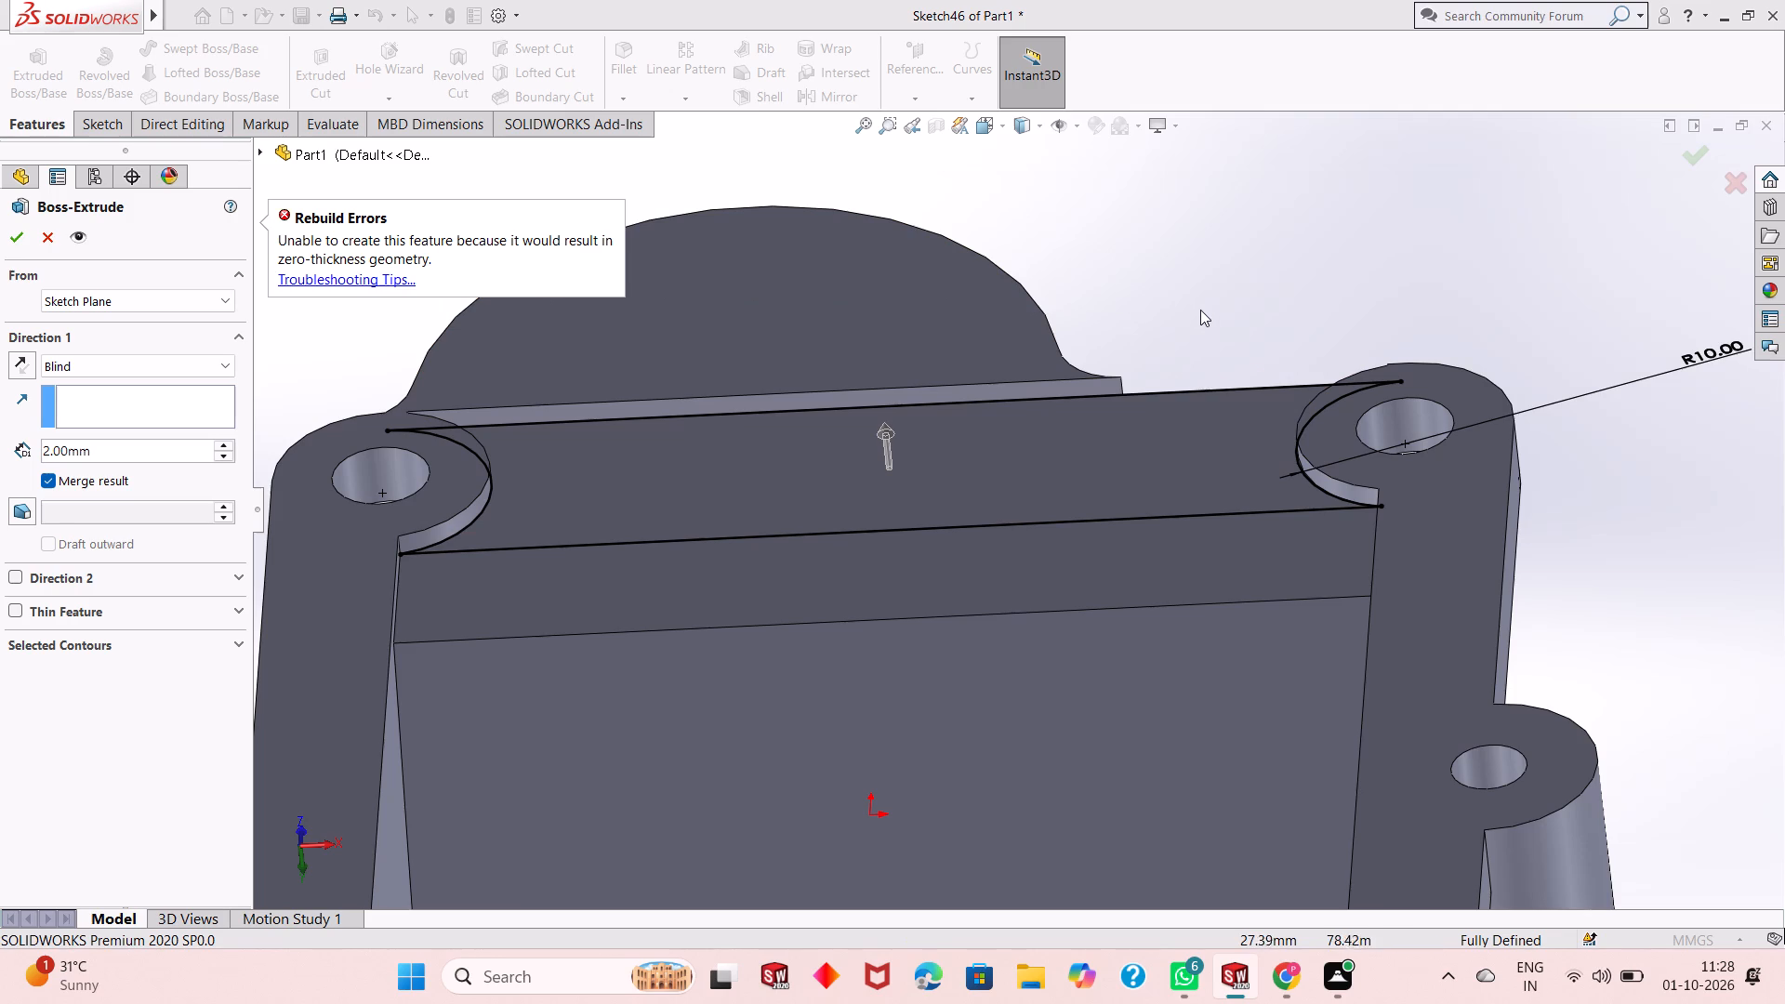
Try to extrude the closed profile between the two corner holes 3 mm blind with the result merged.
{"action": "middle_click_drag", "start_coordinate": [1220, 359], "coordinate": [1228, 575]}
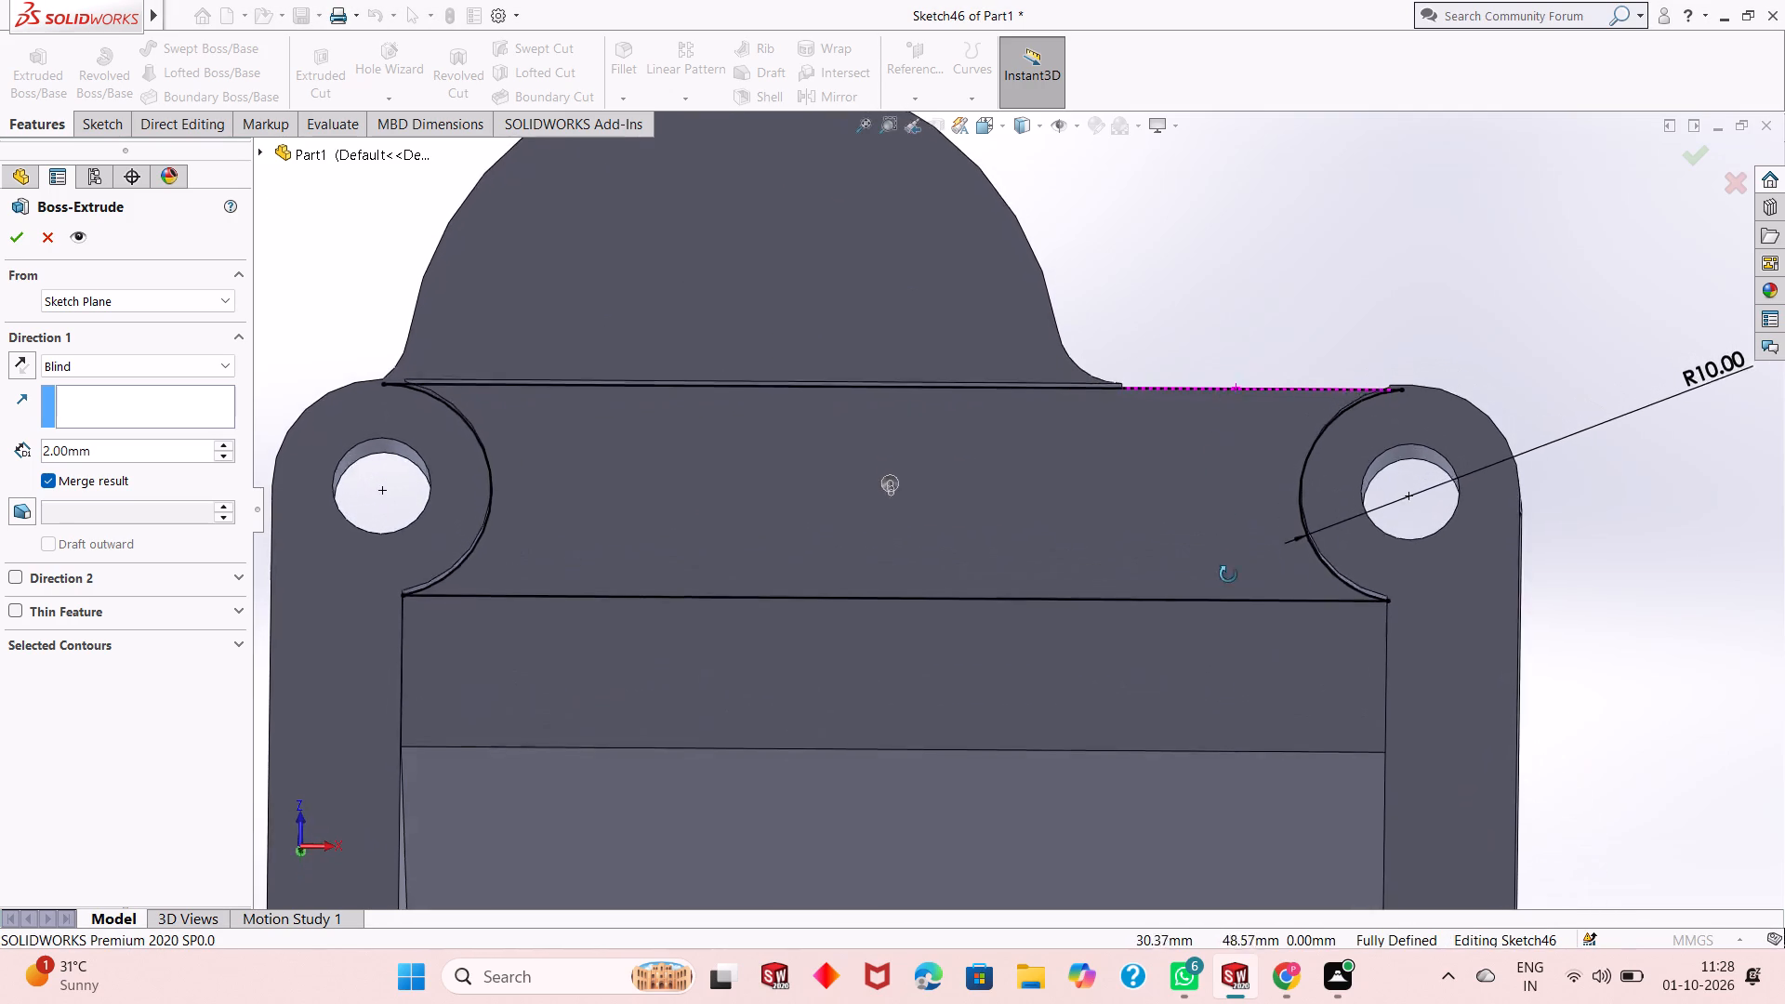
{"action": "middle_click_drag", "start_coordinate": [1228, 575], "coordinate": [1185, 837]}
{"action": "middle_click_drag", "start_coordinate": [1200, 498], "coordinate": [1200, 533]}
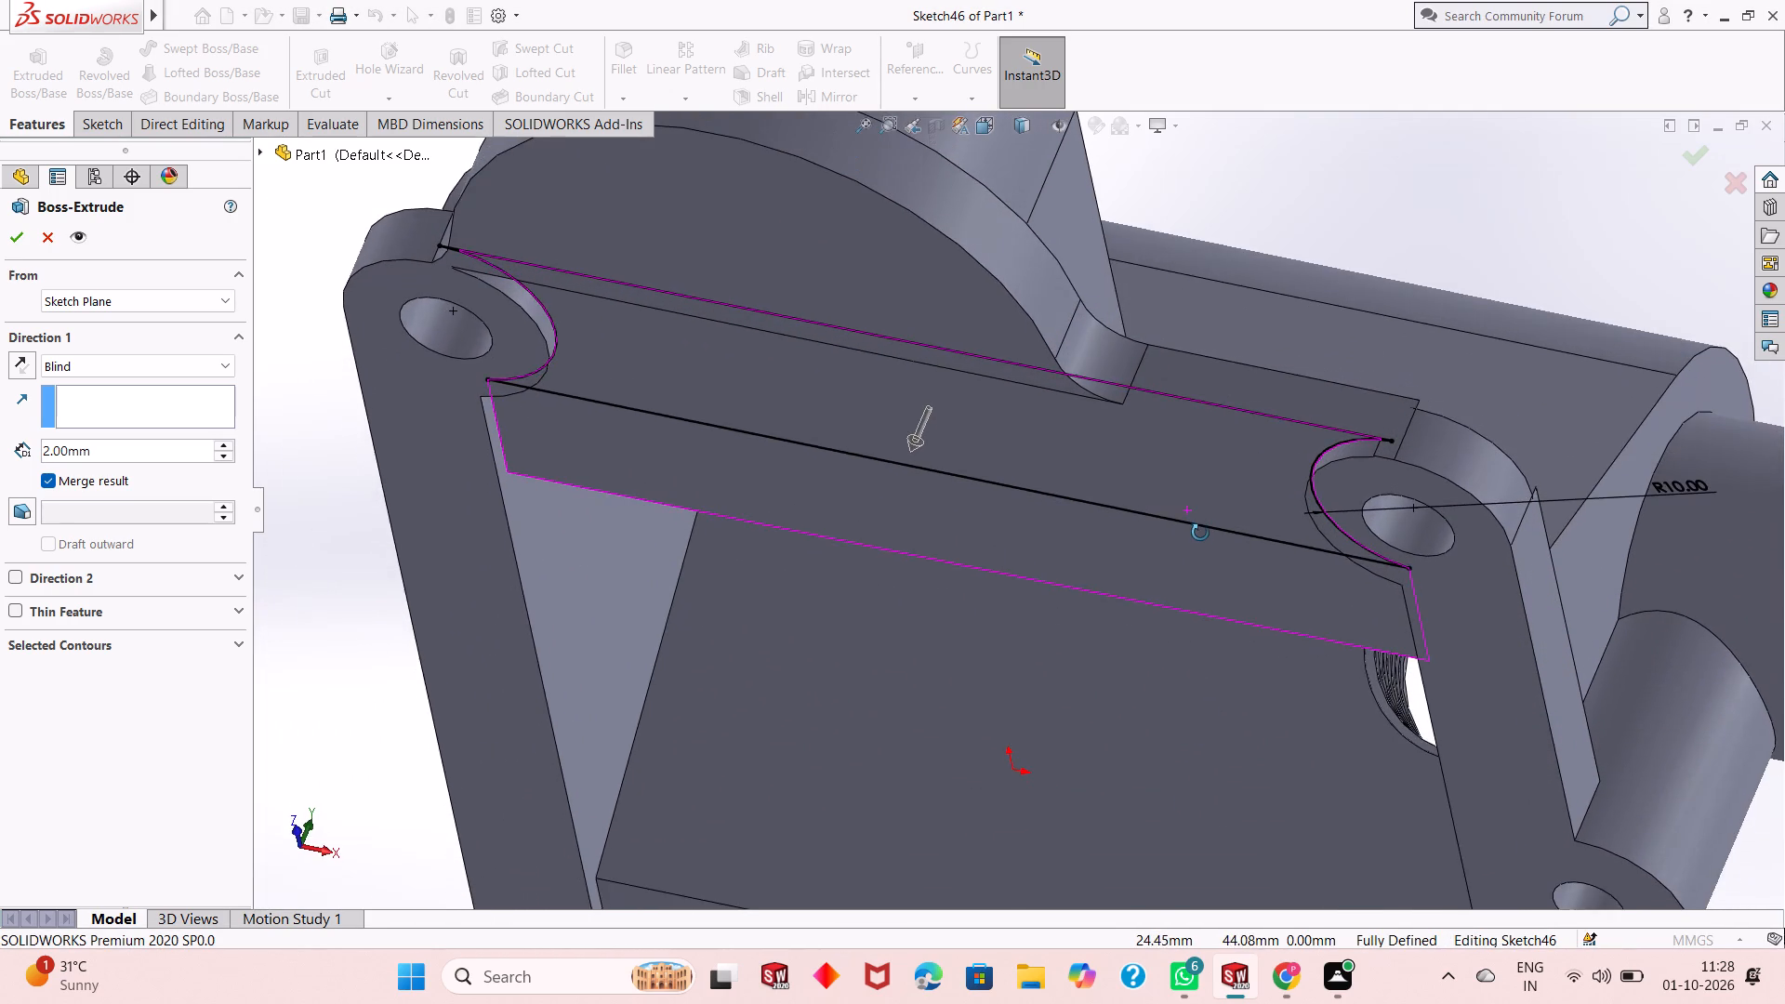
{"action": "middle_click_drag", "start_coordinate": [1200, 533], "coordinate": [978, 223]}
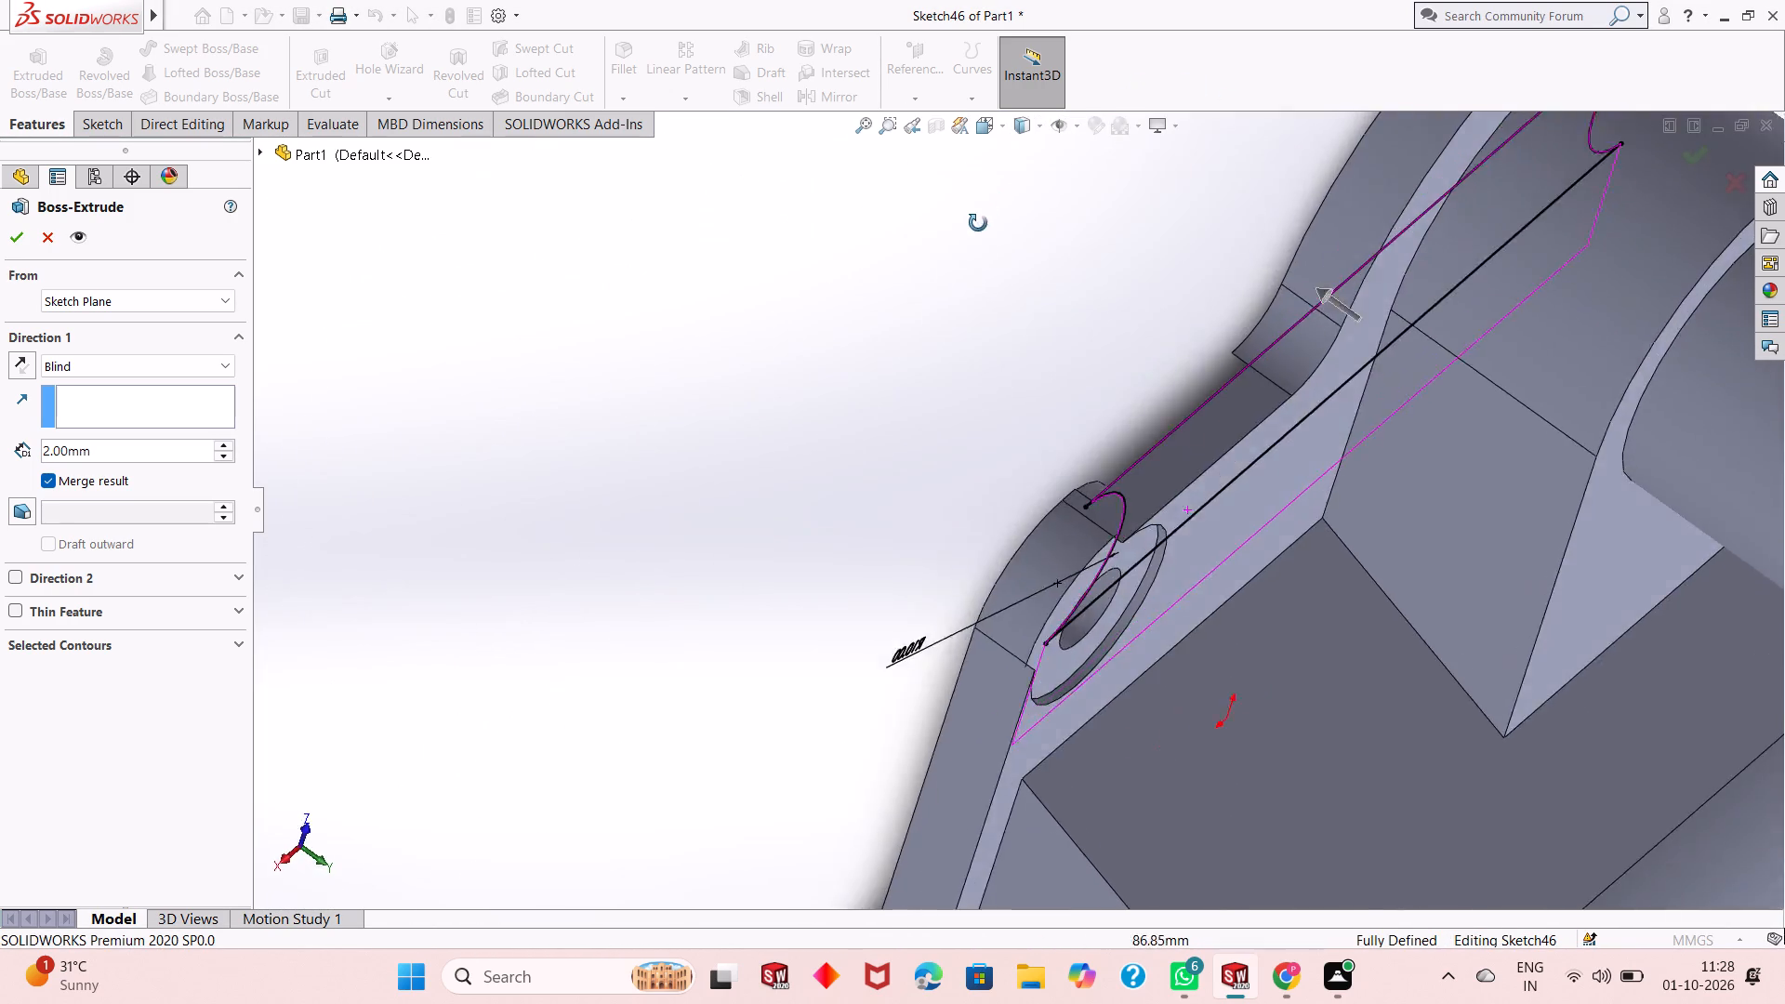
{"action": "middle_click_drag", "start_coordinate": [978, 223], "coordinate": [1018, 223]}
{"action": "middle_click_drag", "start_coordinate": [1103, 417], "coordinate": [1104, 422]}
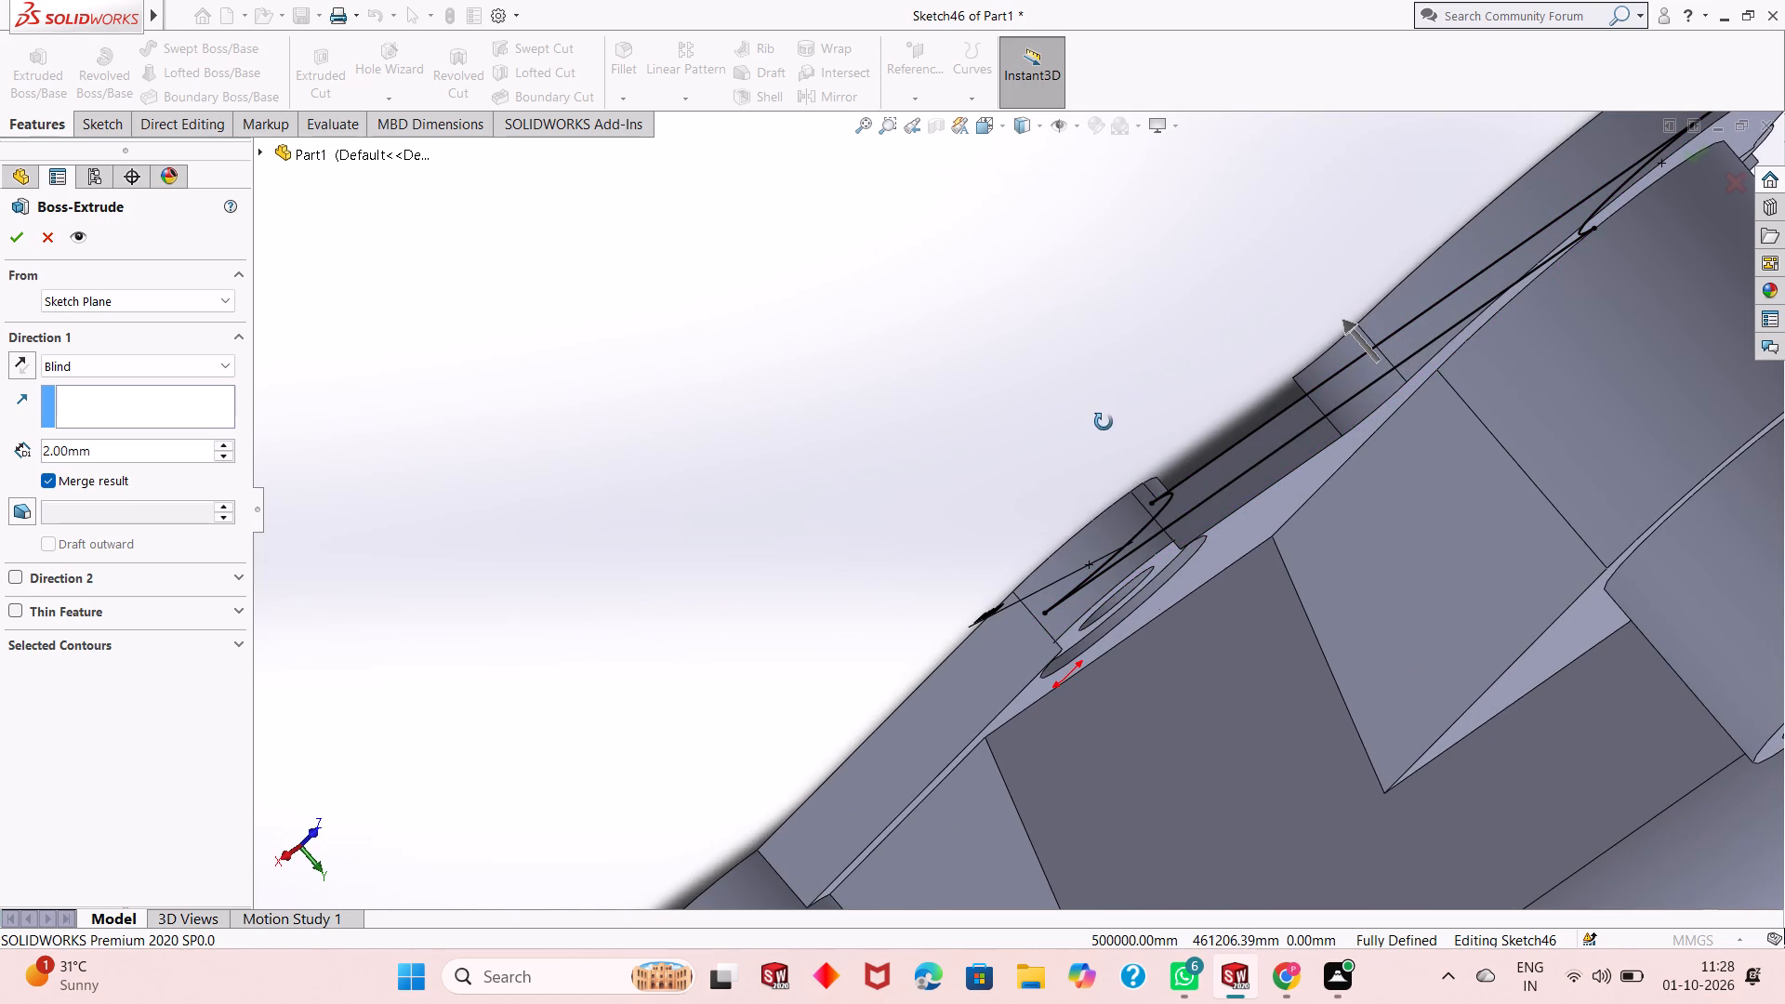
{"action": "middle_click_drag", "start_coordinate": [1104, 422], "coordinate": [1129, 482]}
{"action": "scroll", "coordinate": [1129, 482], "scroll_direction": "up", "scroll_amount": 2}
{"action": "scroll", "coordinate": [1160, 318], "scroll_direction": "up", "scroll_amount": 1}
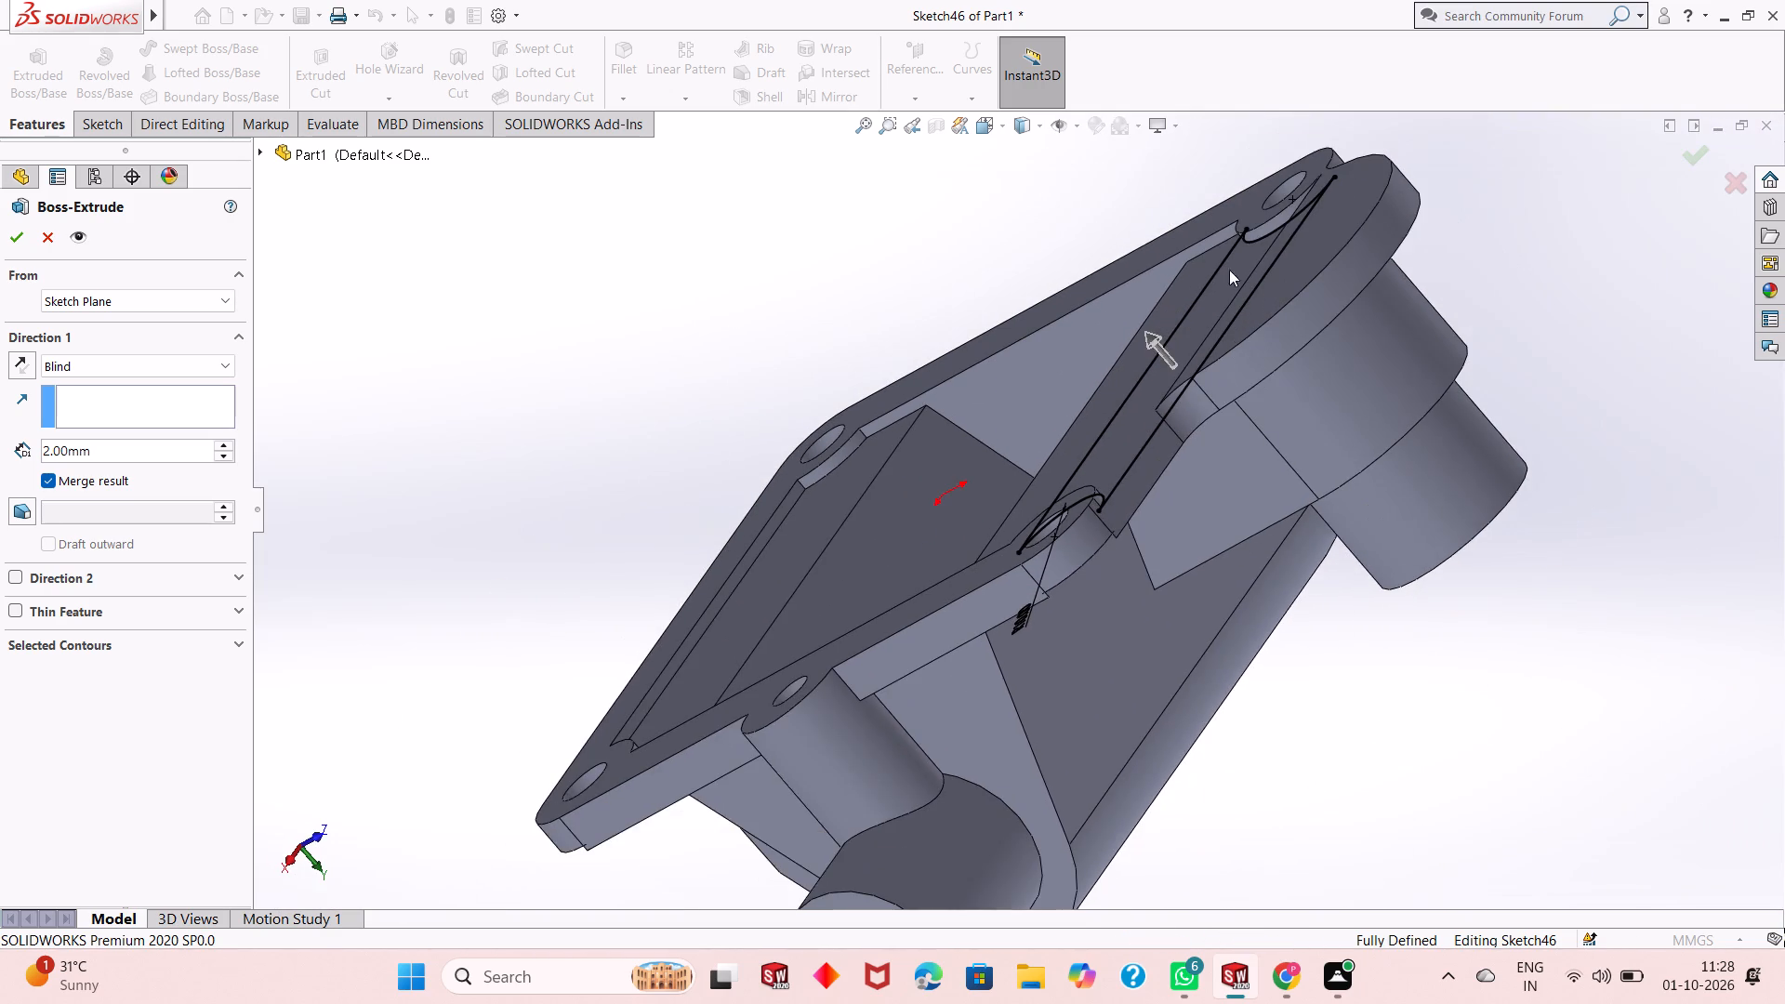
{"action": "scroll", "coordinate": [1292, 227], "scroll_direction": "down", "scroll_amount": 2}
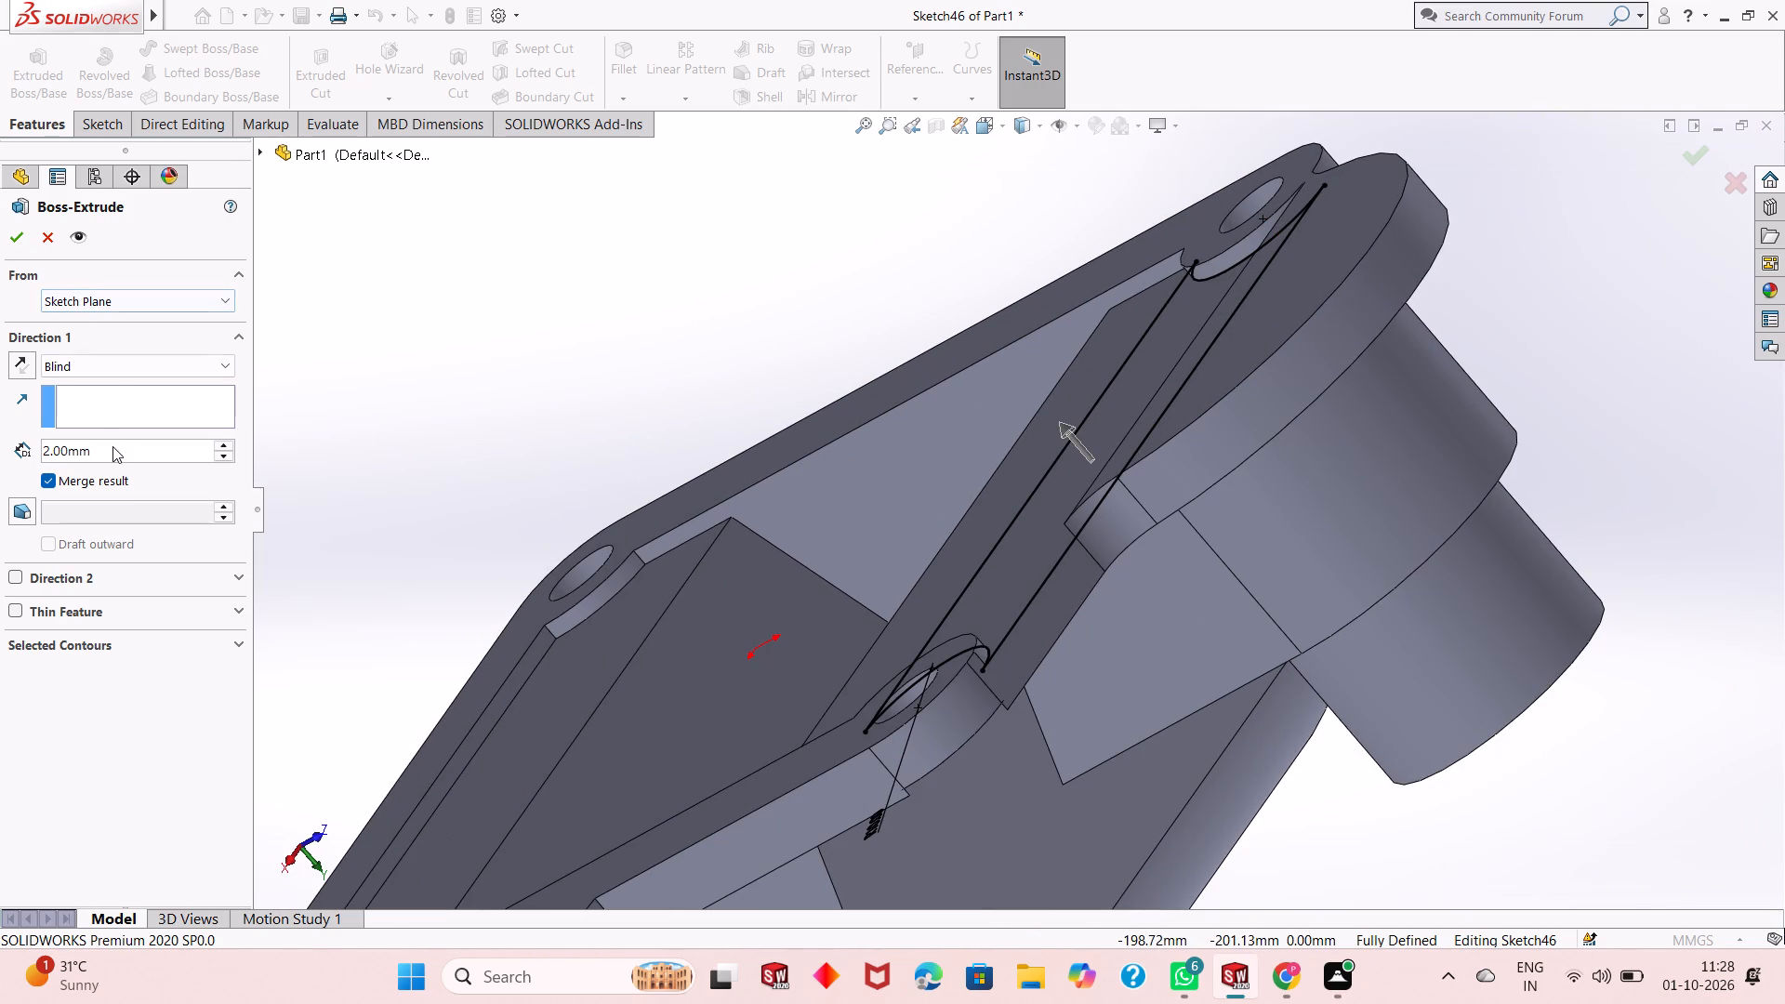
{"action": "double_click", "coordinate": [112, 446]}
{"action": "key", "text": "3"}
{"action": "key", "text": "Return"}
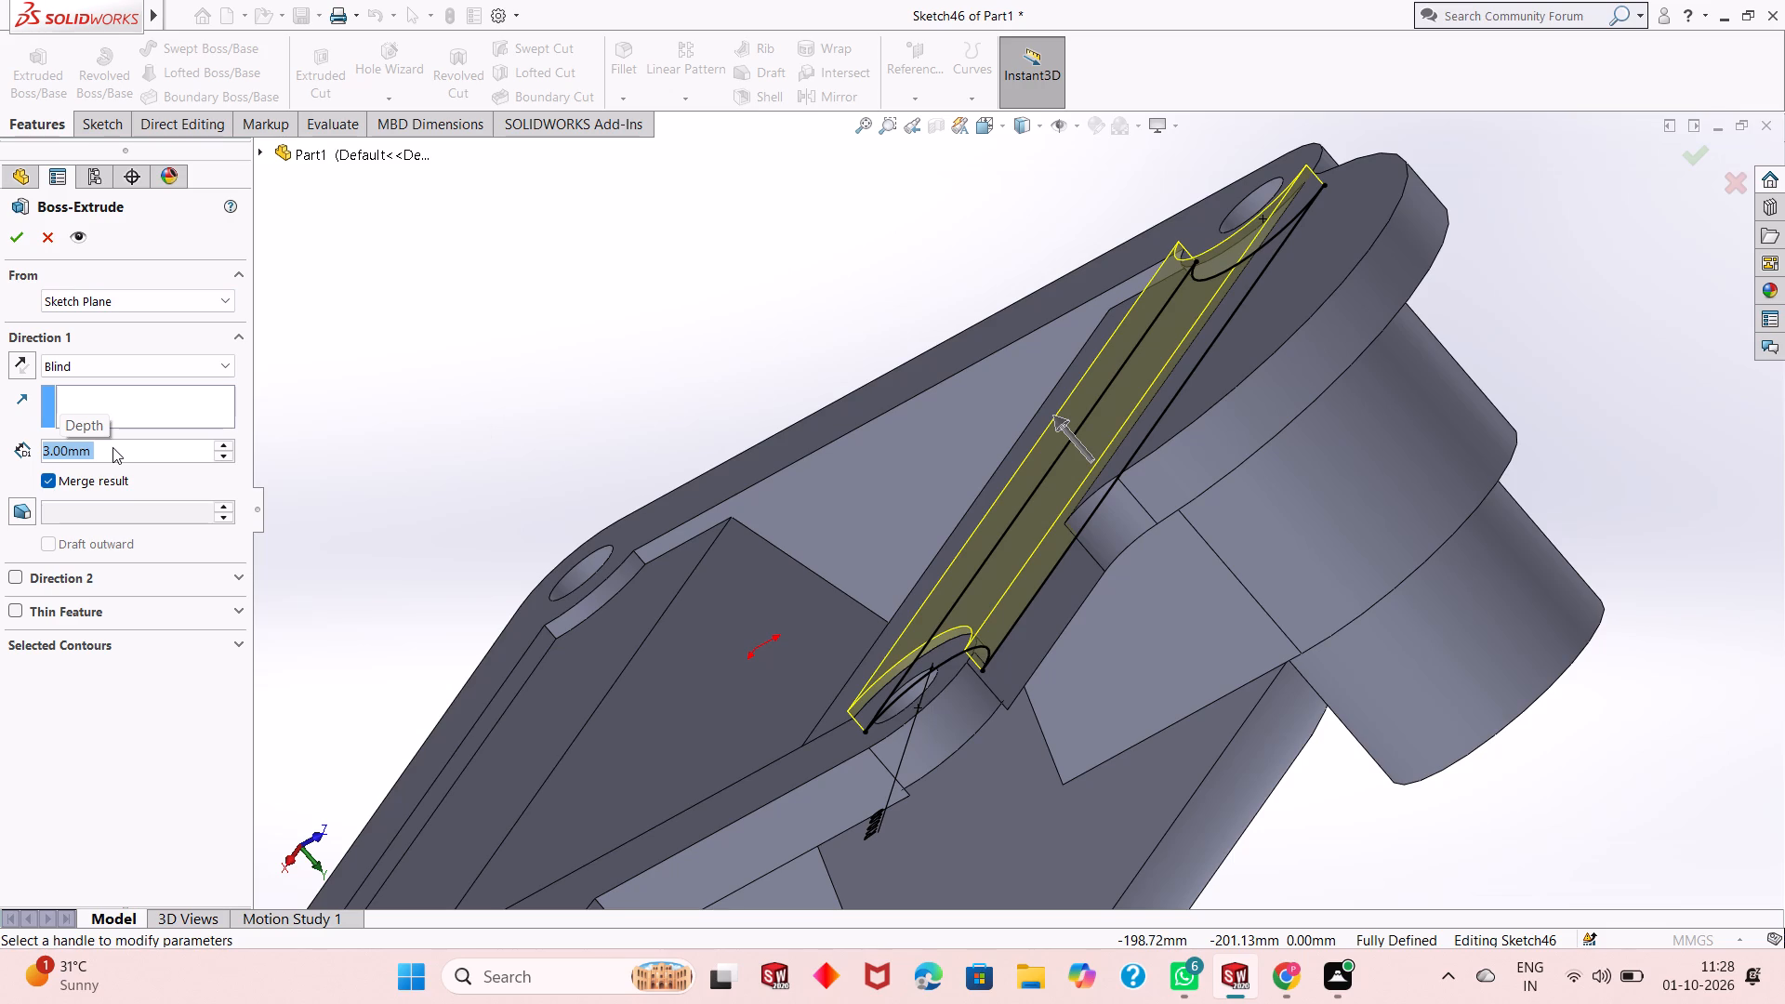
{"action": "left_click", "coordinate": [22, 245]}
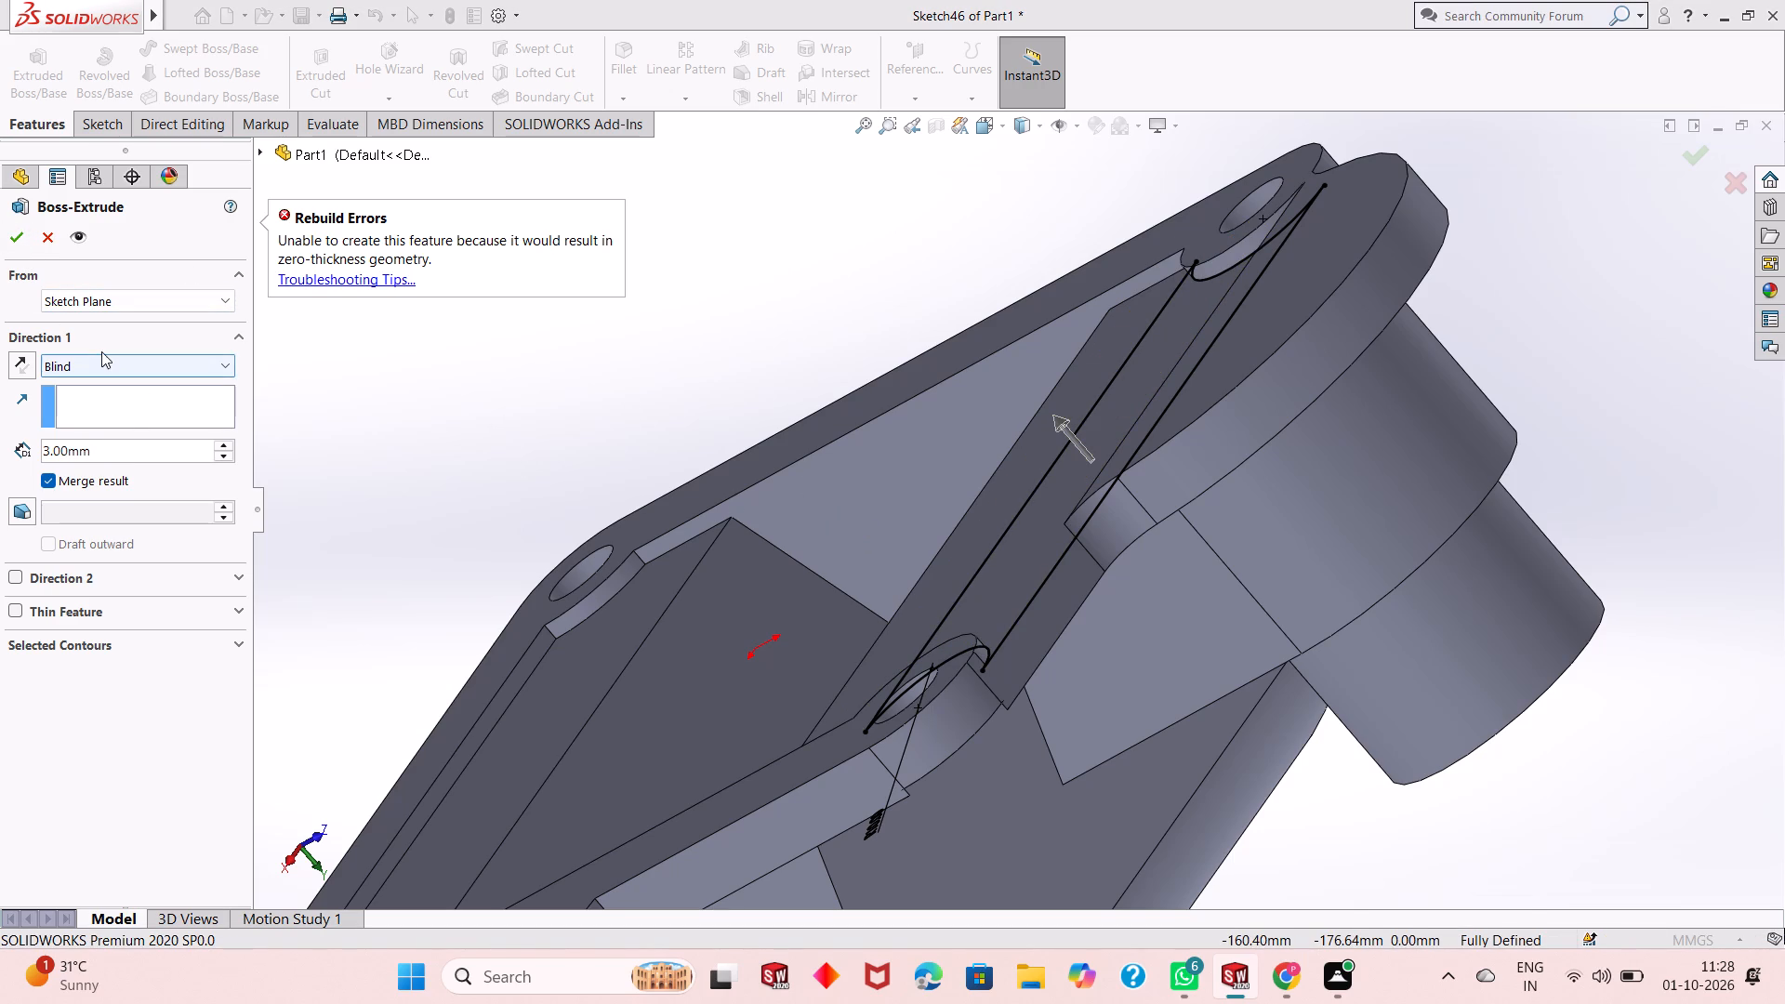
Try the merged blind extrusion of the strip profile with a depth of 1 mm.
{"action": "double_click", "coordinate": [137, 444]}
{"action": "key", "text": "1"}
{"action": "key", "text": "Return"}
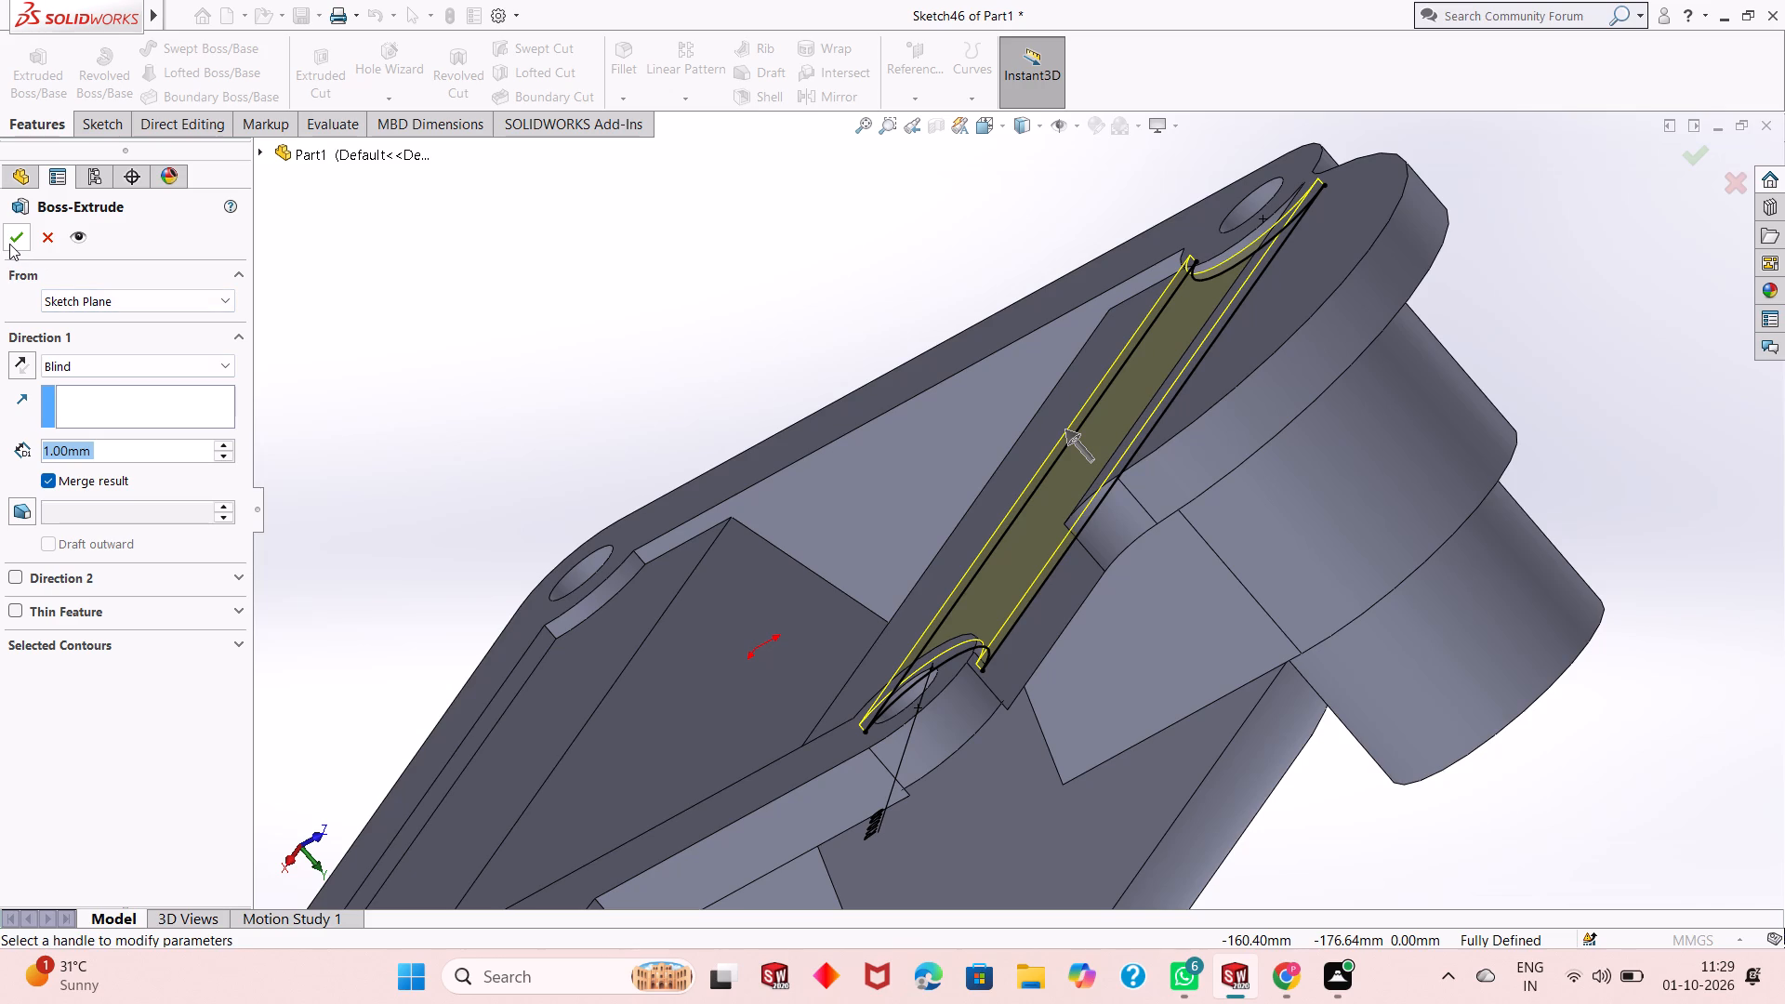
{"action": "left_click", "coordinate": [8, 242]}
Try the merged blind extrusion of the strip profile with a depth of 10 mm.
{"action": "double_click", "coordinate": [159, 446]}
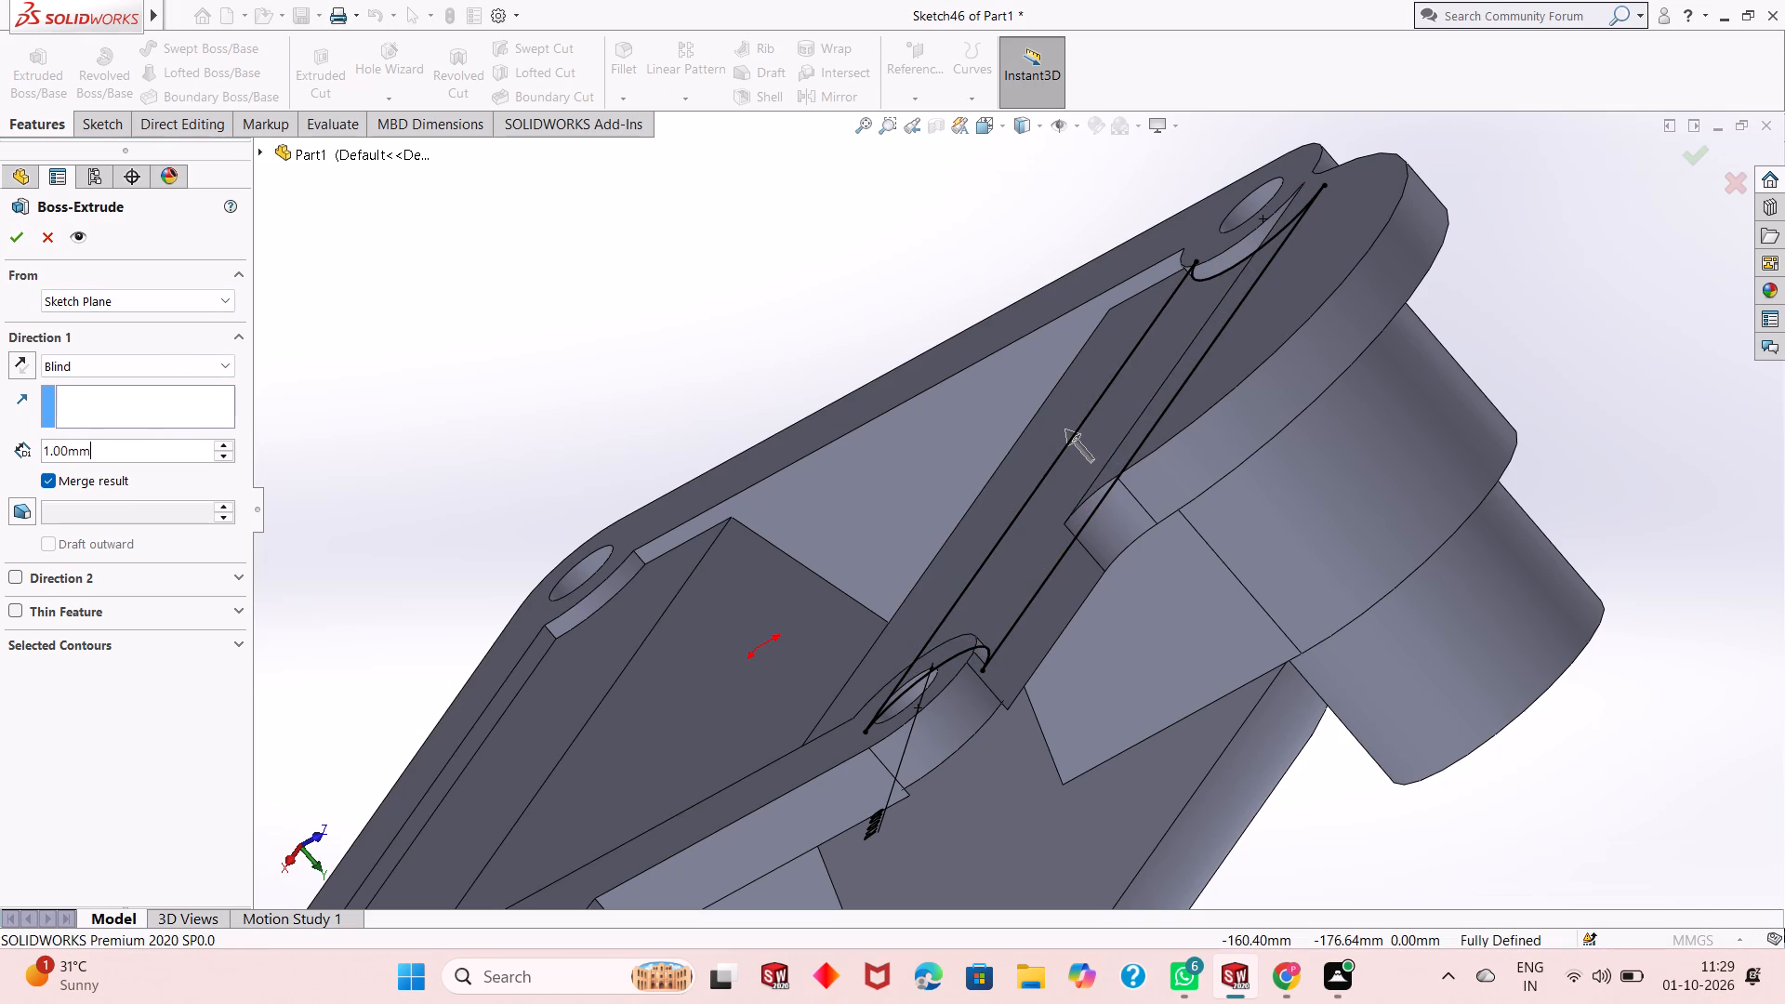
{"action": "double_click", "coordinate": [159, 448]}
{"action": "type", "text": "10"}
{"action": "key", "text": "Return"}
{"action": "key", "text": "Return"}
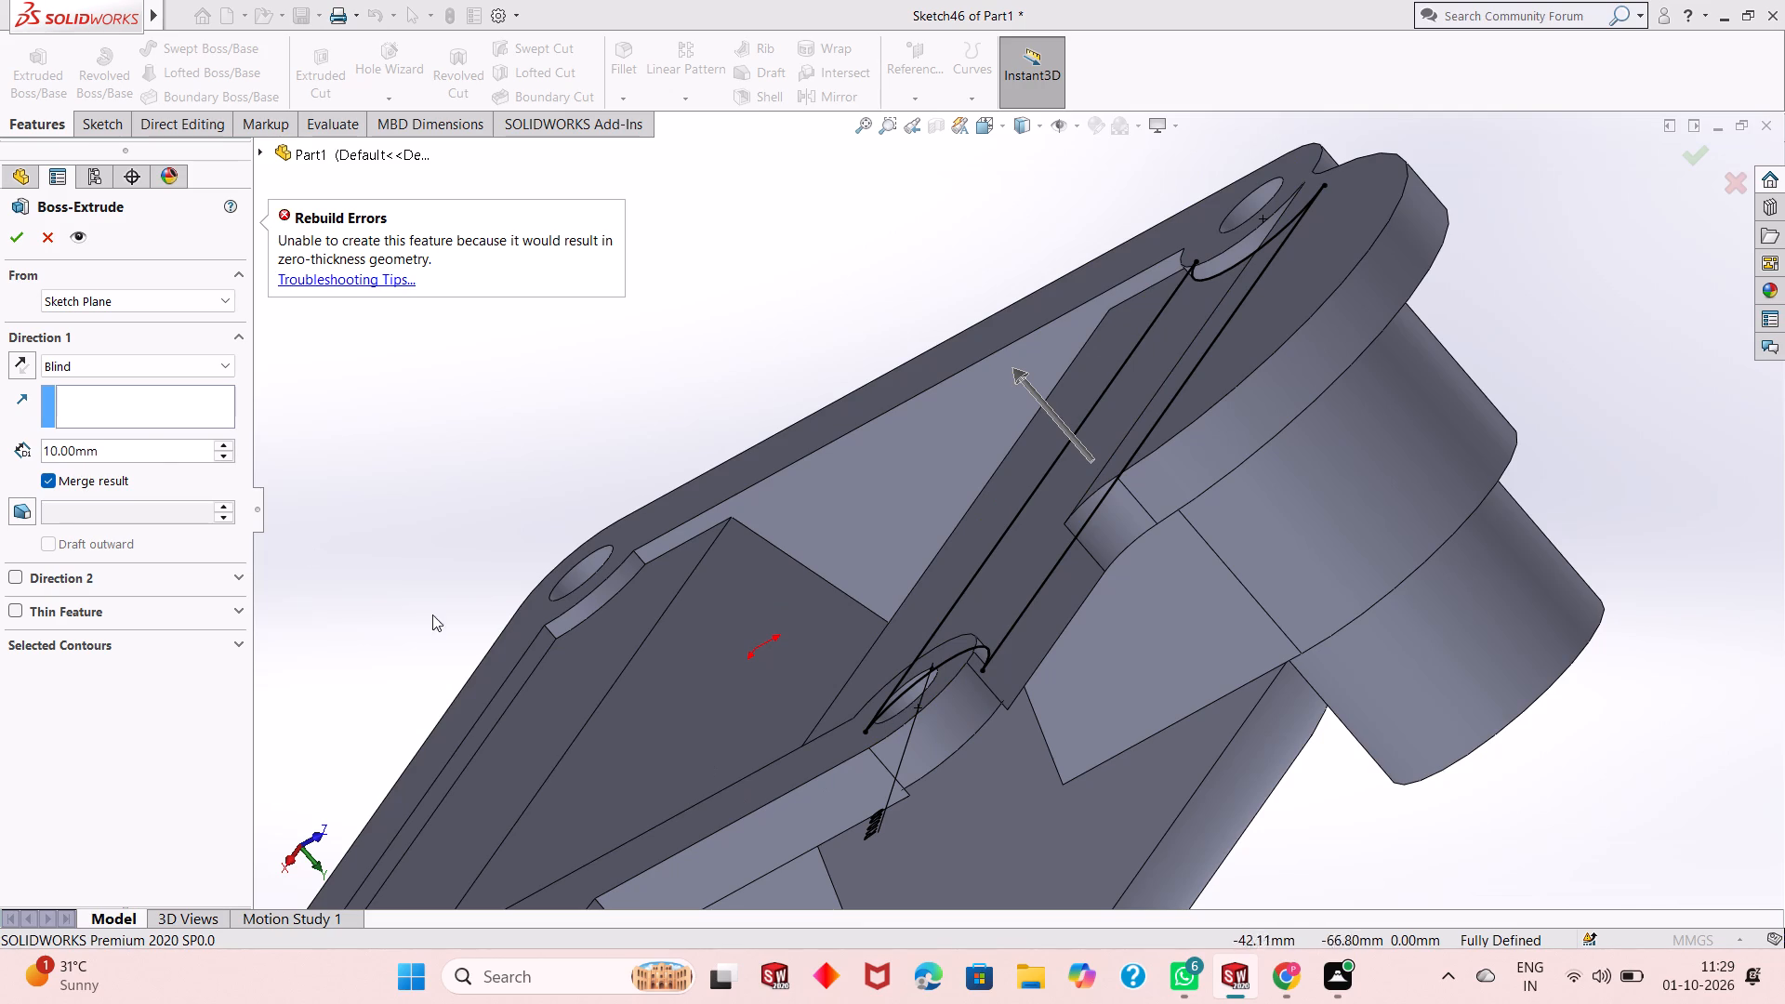
Extrude the strip profile between the two corner holes 2 mm blind as a separate body, without merging the result.
{"action": "double_click", "coordinate": [126, 452]}
{"action": "key", "text": "2"}
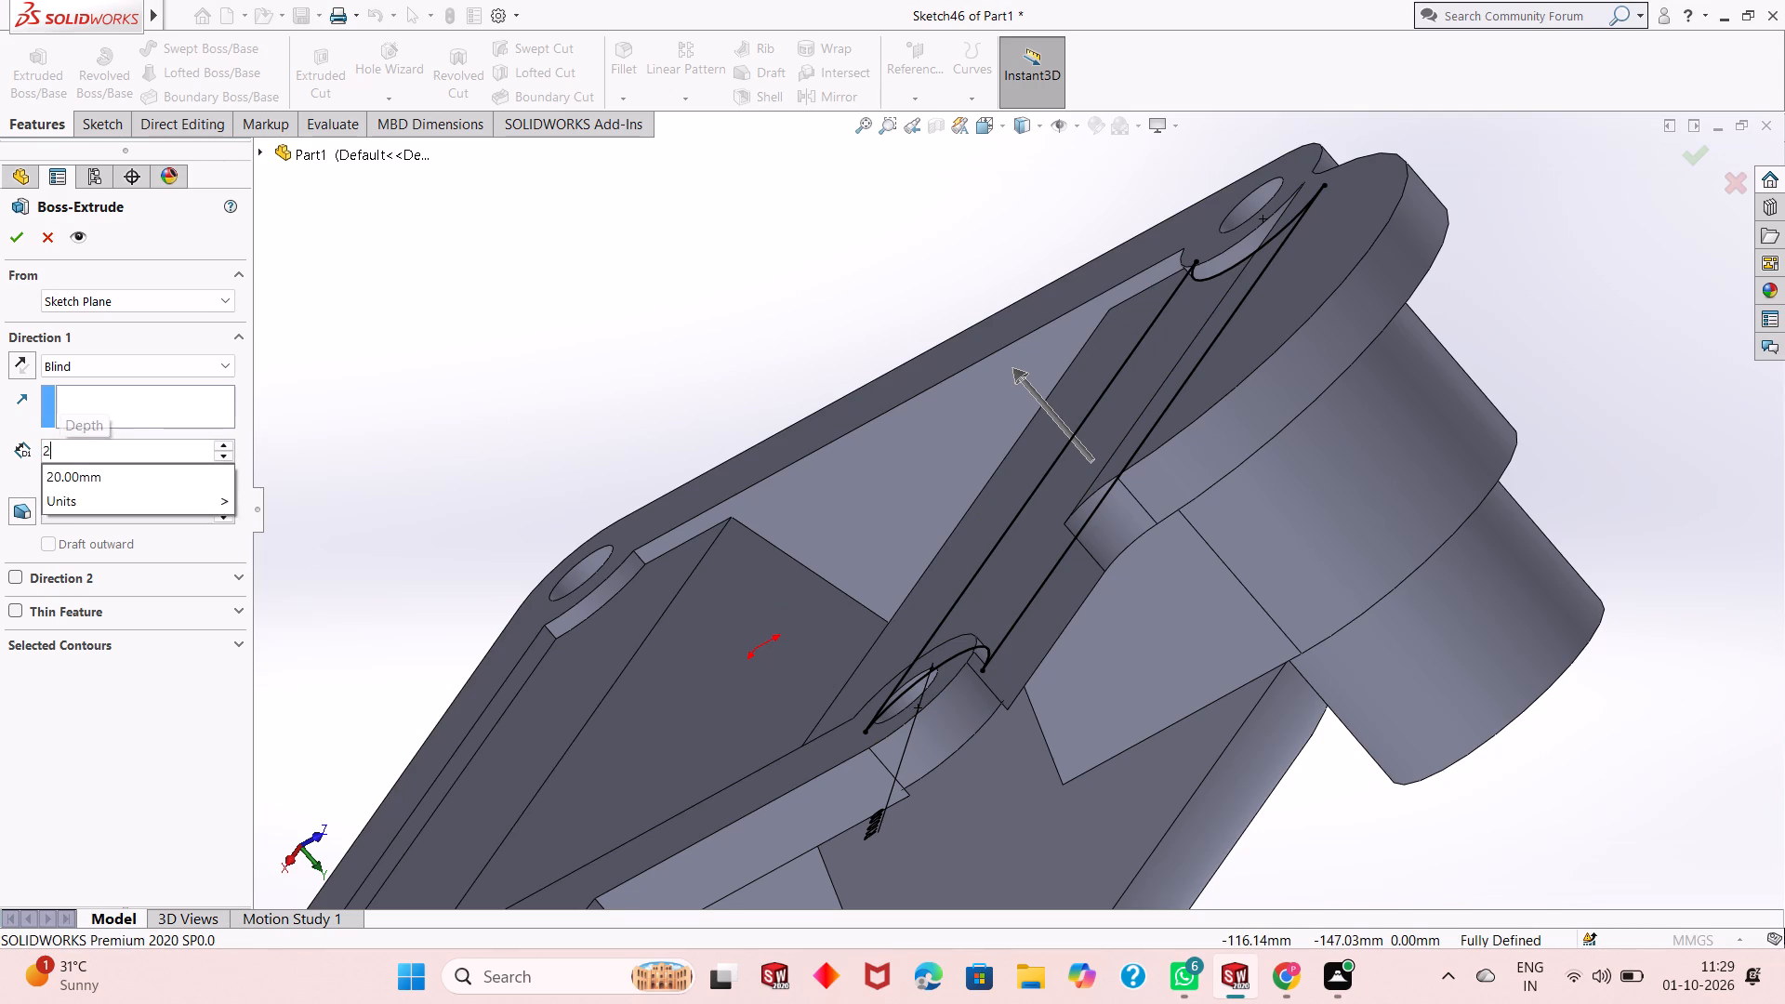
{"action": "key", "text": "Return"}
{"action": "left_click", "coordinate": [48, 483]}
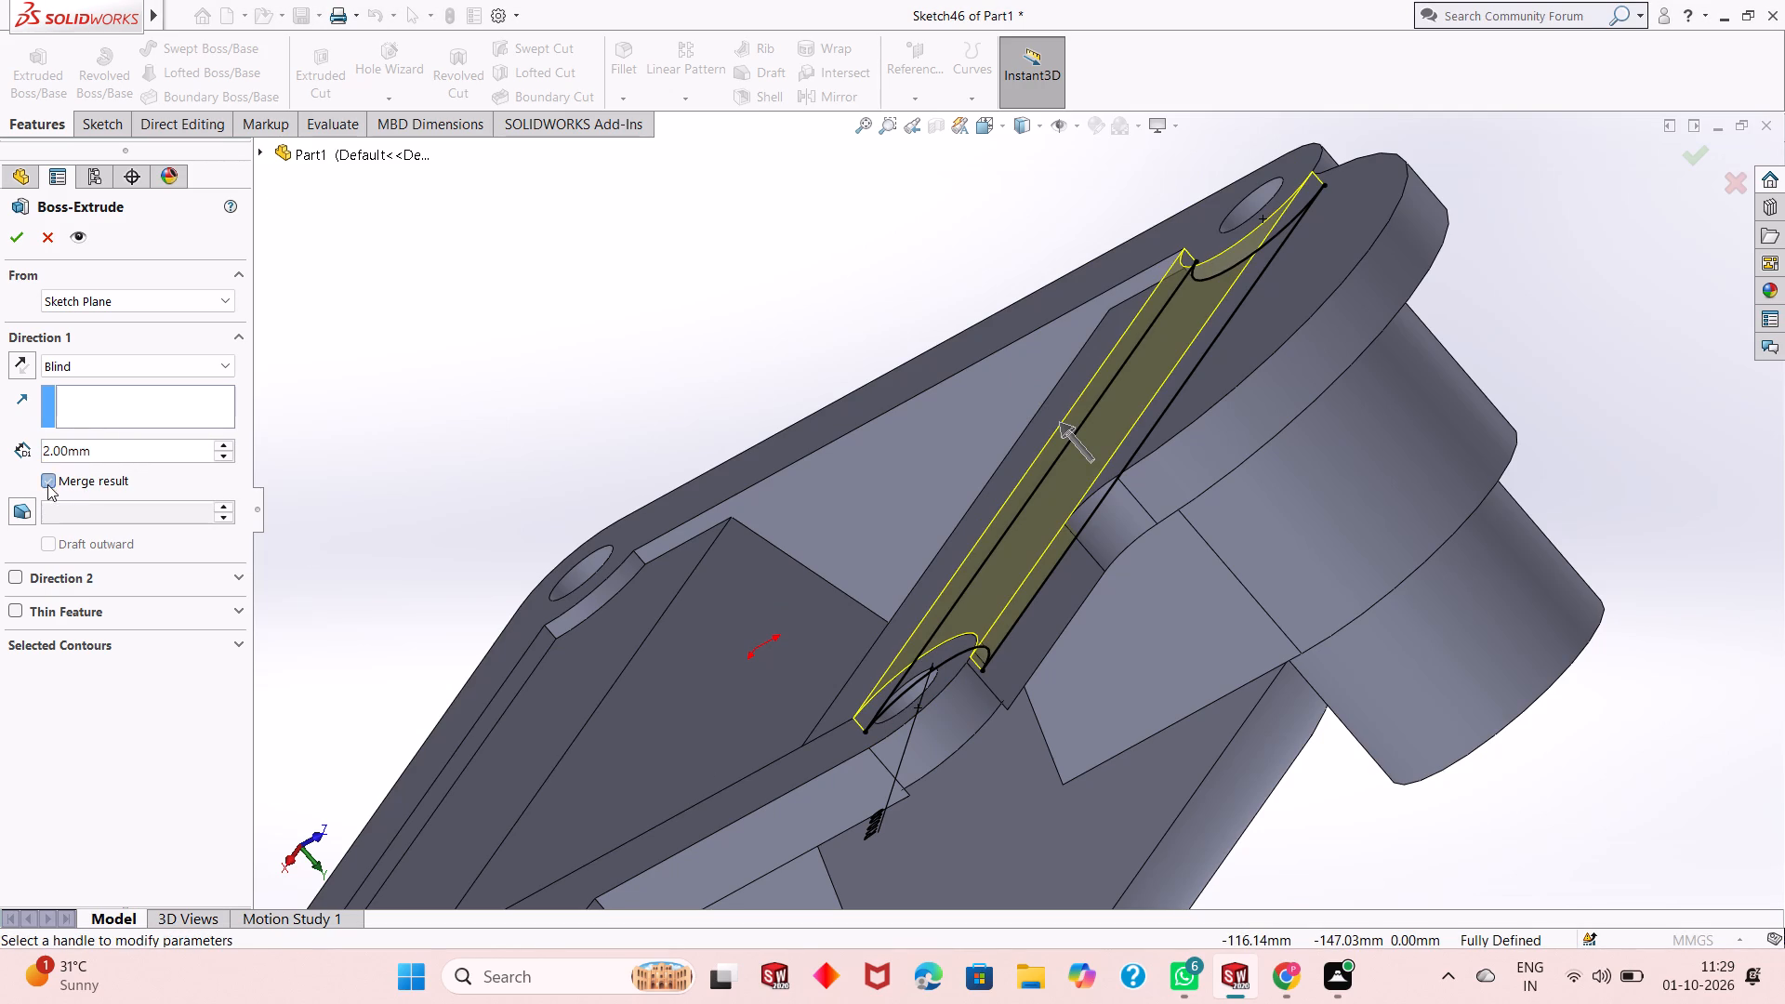
{"action": "left_click", "coordinate": [17, 239]}
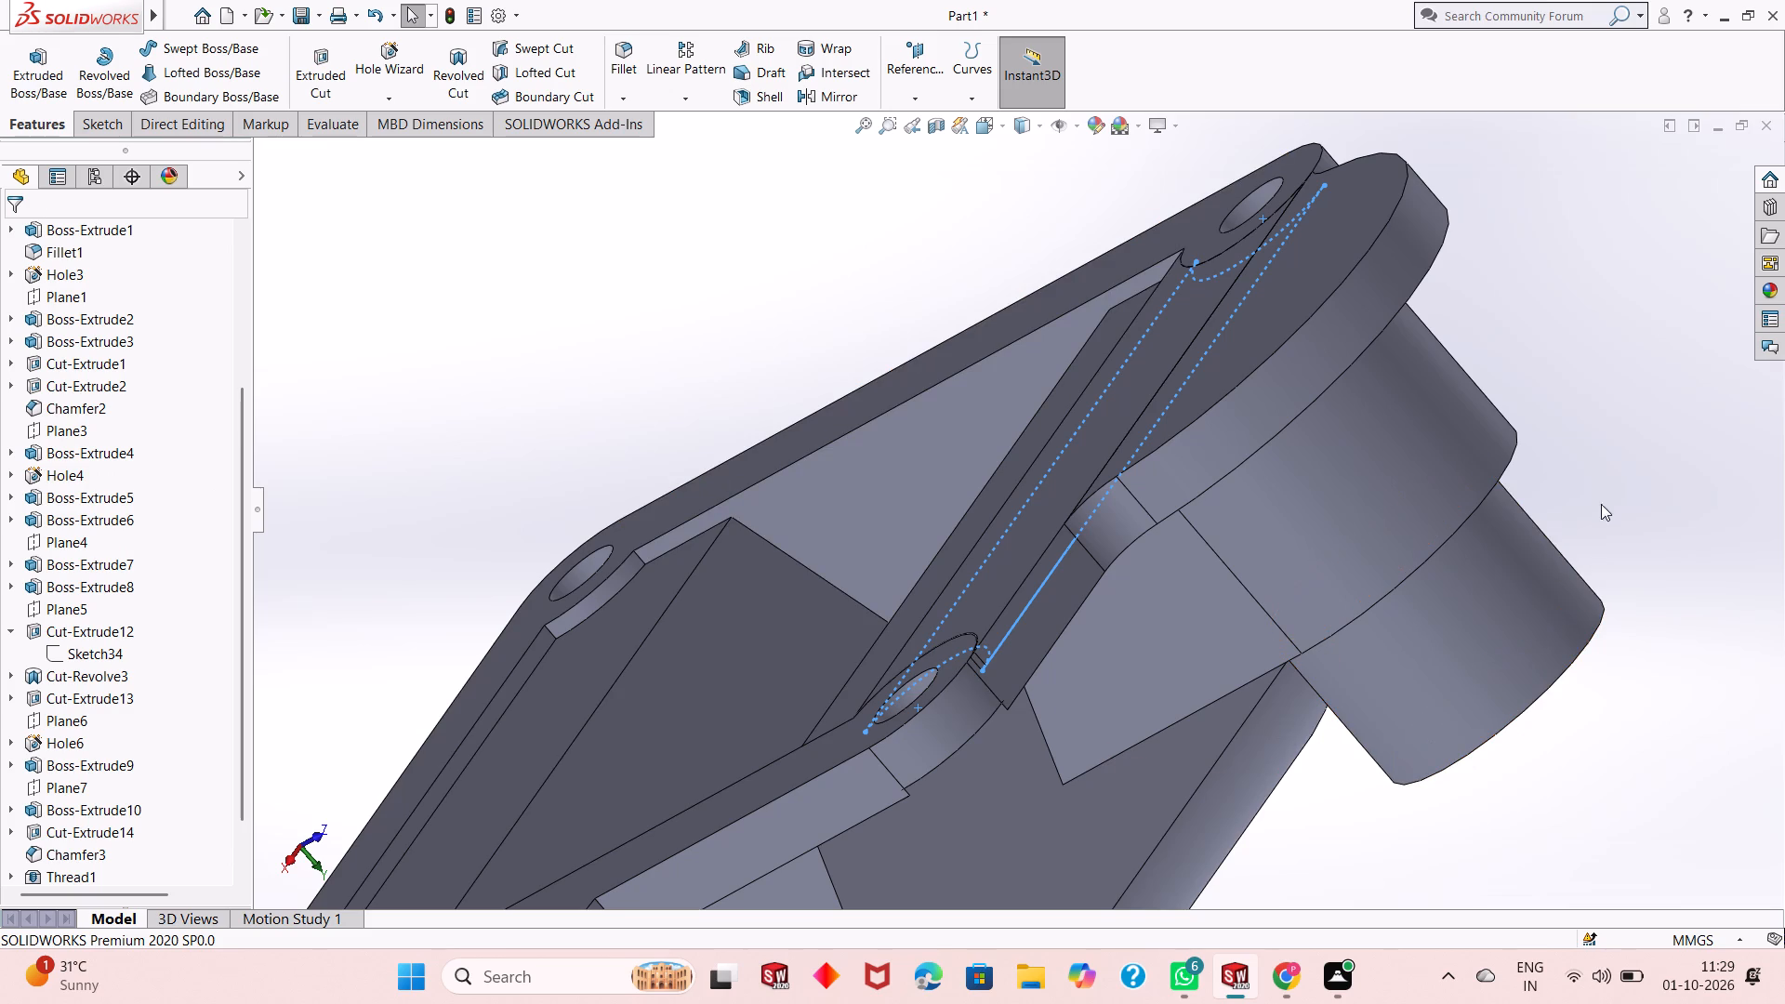
{"action": "left_click", "coordinate": [1601, 461]}
Examine the extruded strip from several angles, checking how it meets the recess edge, corner holes and lobe.
{"action": "middle_click_drag", "start_coordinate": [998, 673], "coordinate": [1069, 509]}
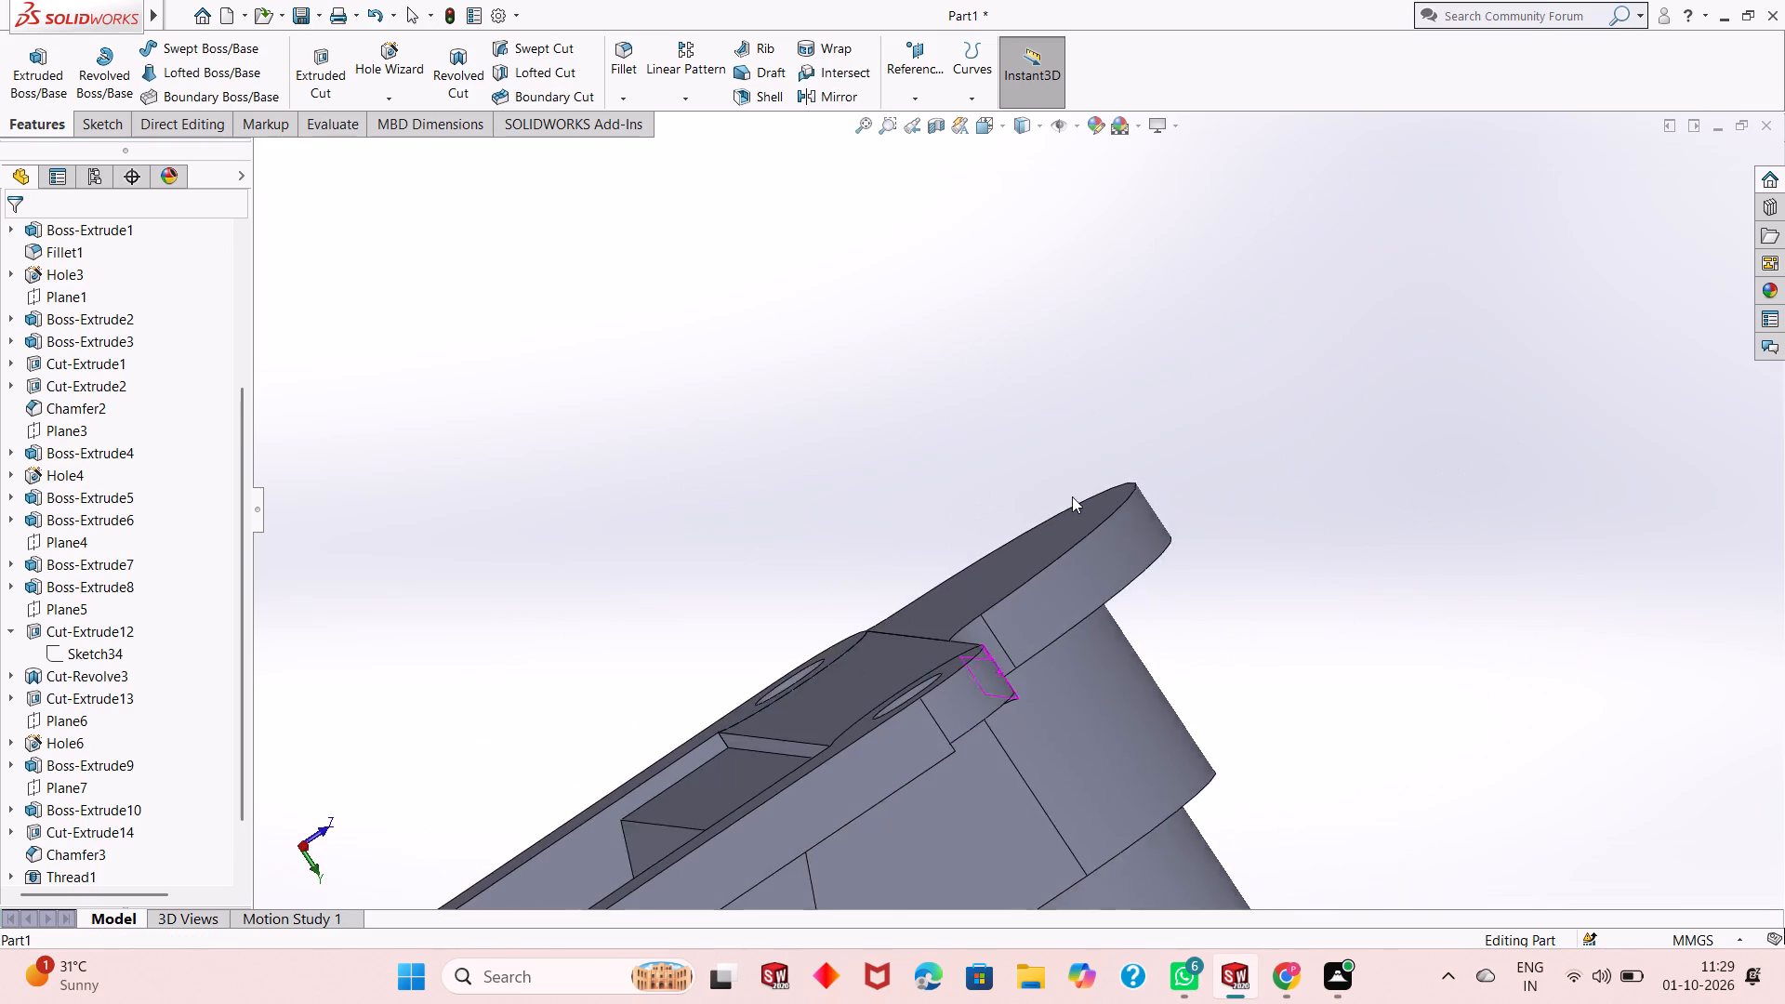
{"action": "scroll", "coordinate": [1065, 502], "scroll_direction": "up", "scroll_amount": 7}
{"action": "middle_click_drag", "start_coordinate": [996, 692], "coordinate": [1185, 633]}
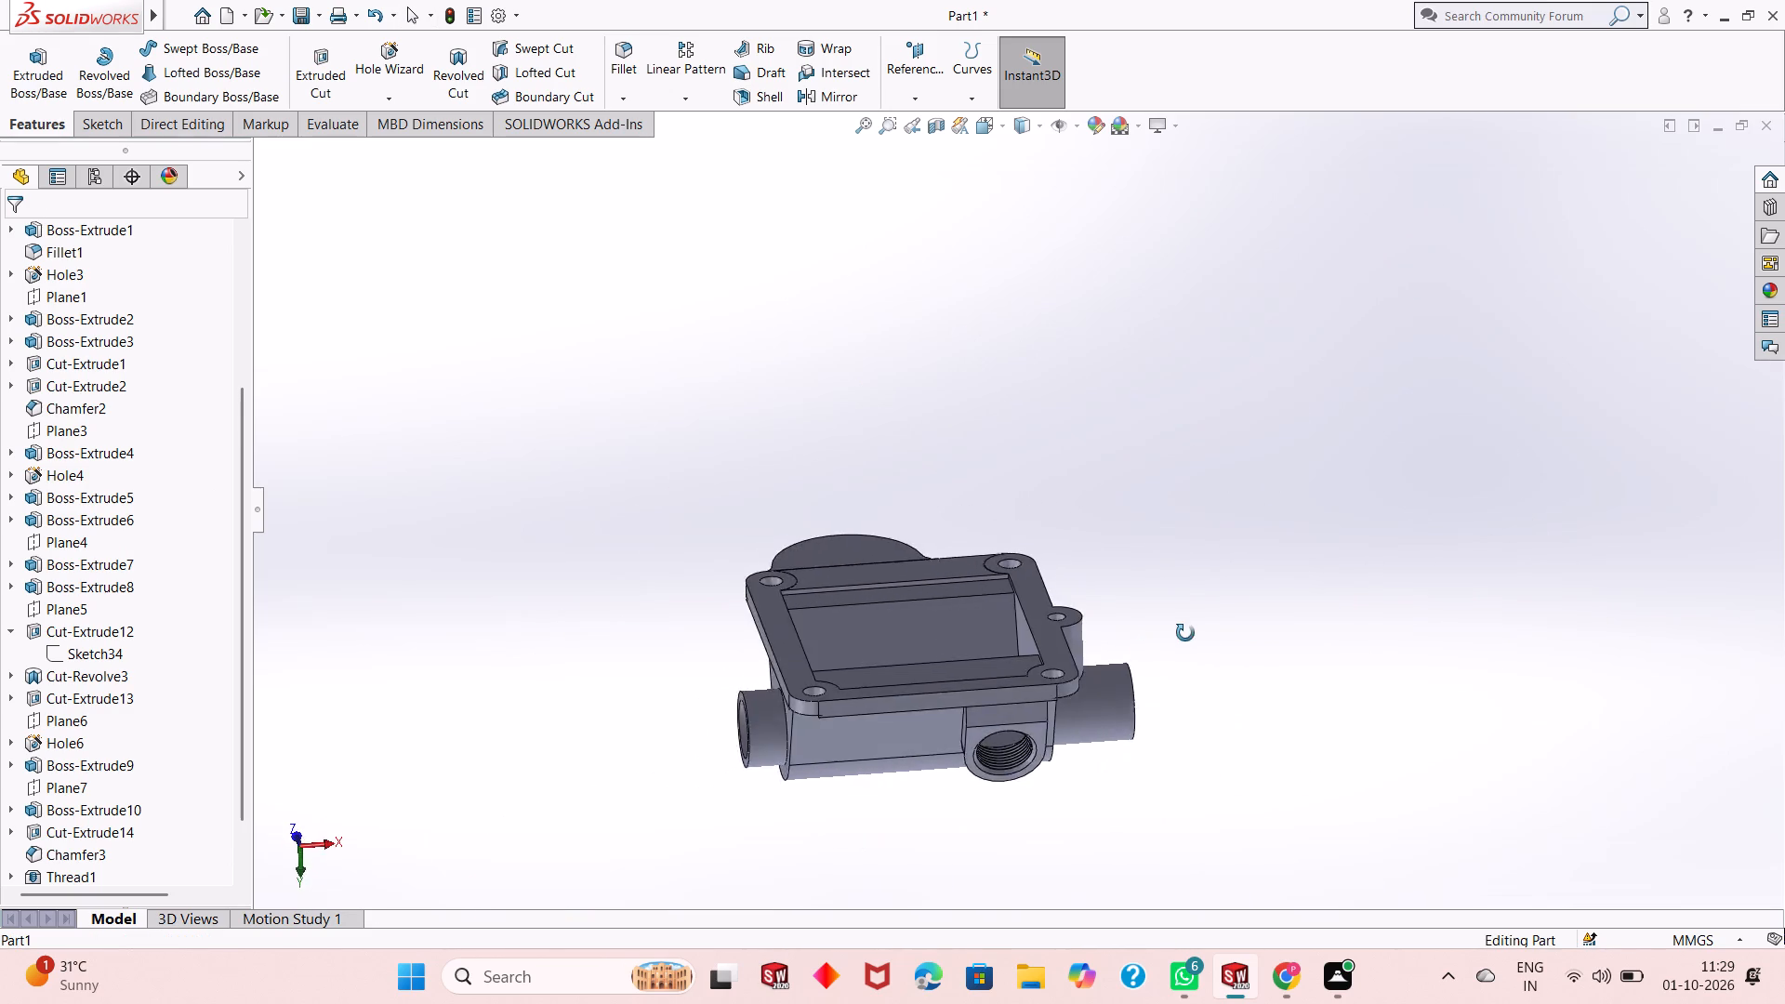
{"action": "middle_click_drag", "start_coordinate": [1185, 633], "coordinate": [1231, 786]}
{"action": "scroll", "coordinate": [899, 611], "scroll_direction": "down", "scroll_amount": 5}
{"action": "middle_click_drag", "start_coordinate": [918, 633], "coordinate": [863, 675]}
{"action": "middle_click_drag", "start_coordinate": [967, 667], "coordinate": [936, 537]}
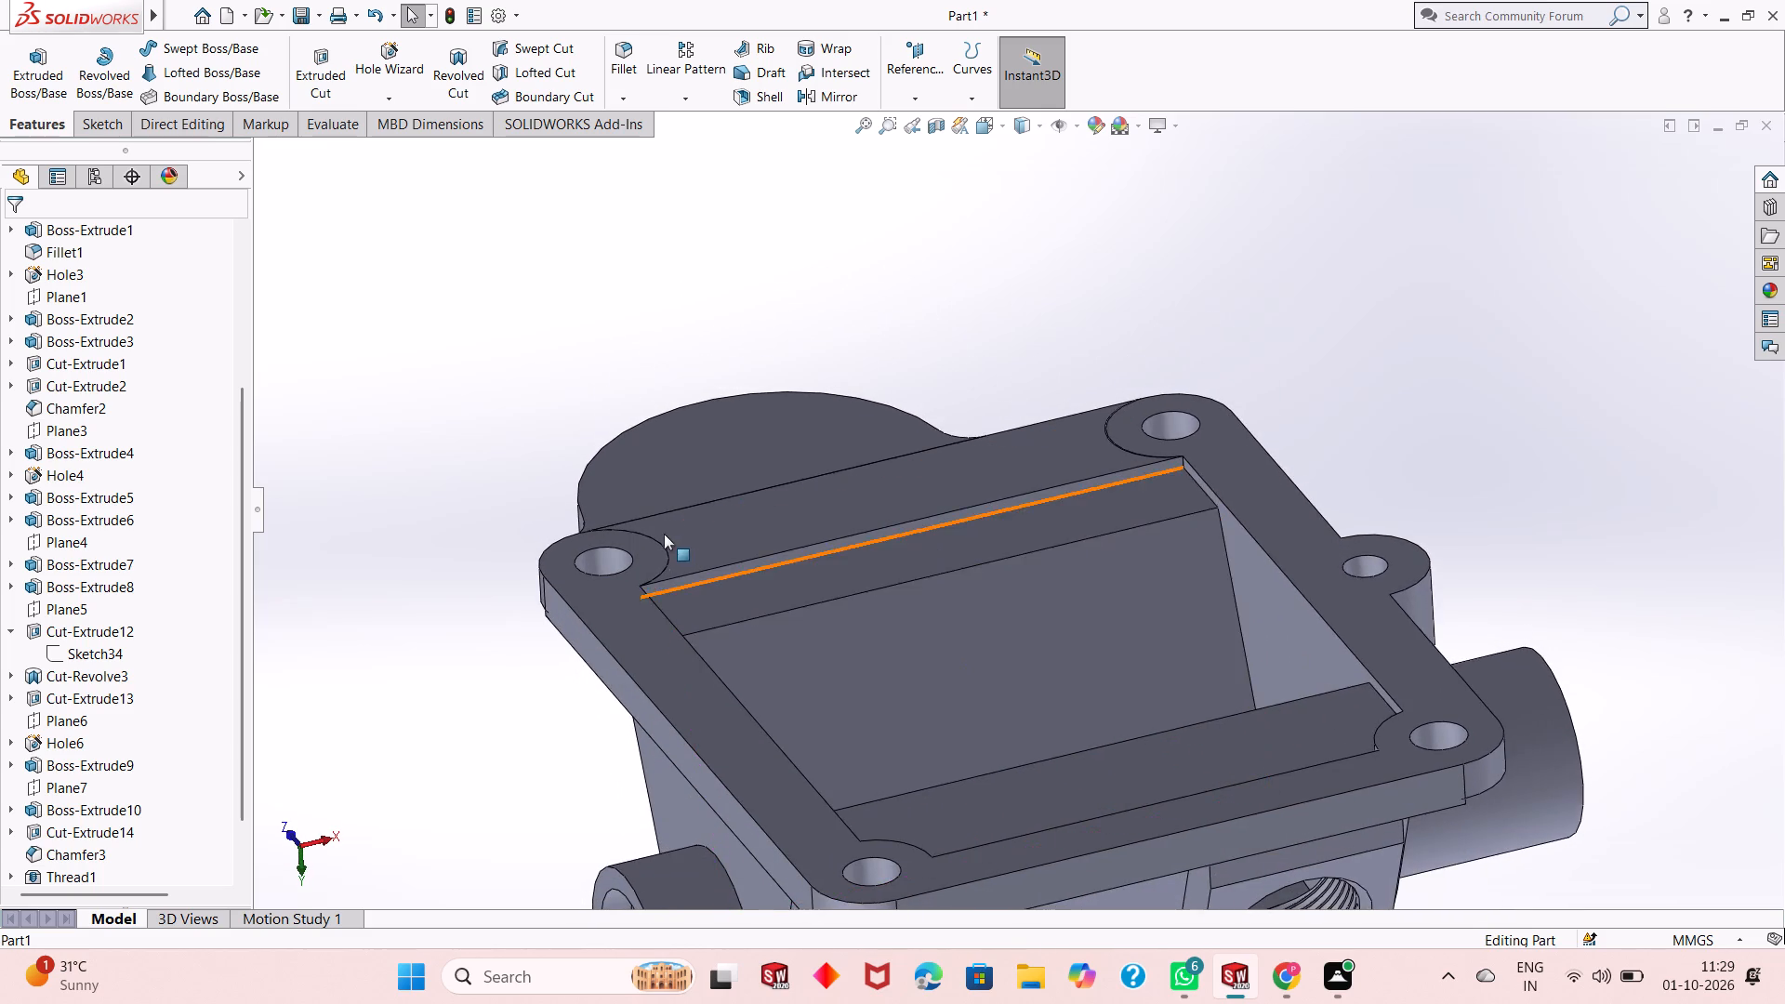
{"action": "scroll", "coordinate": [664, 534], "scroll_direction": "down", "scroll_amount": 1}
{"action": "scroll", "coordinate": [721, 589], "scroll_direction": "down", "scroll_amount": 2}
{"action": "scroll", "coordinate": [902, 609], "scroll_direction": "up", "scroll_amount": 2}
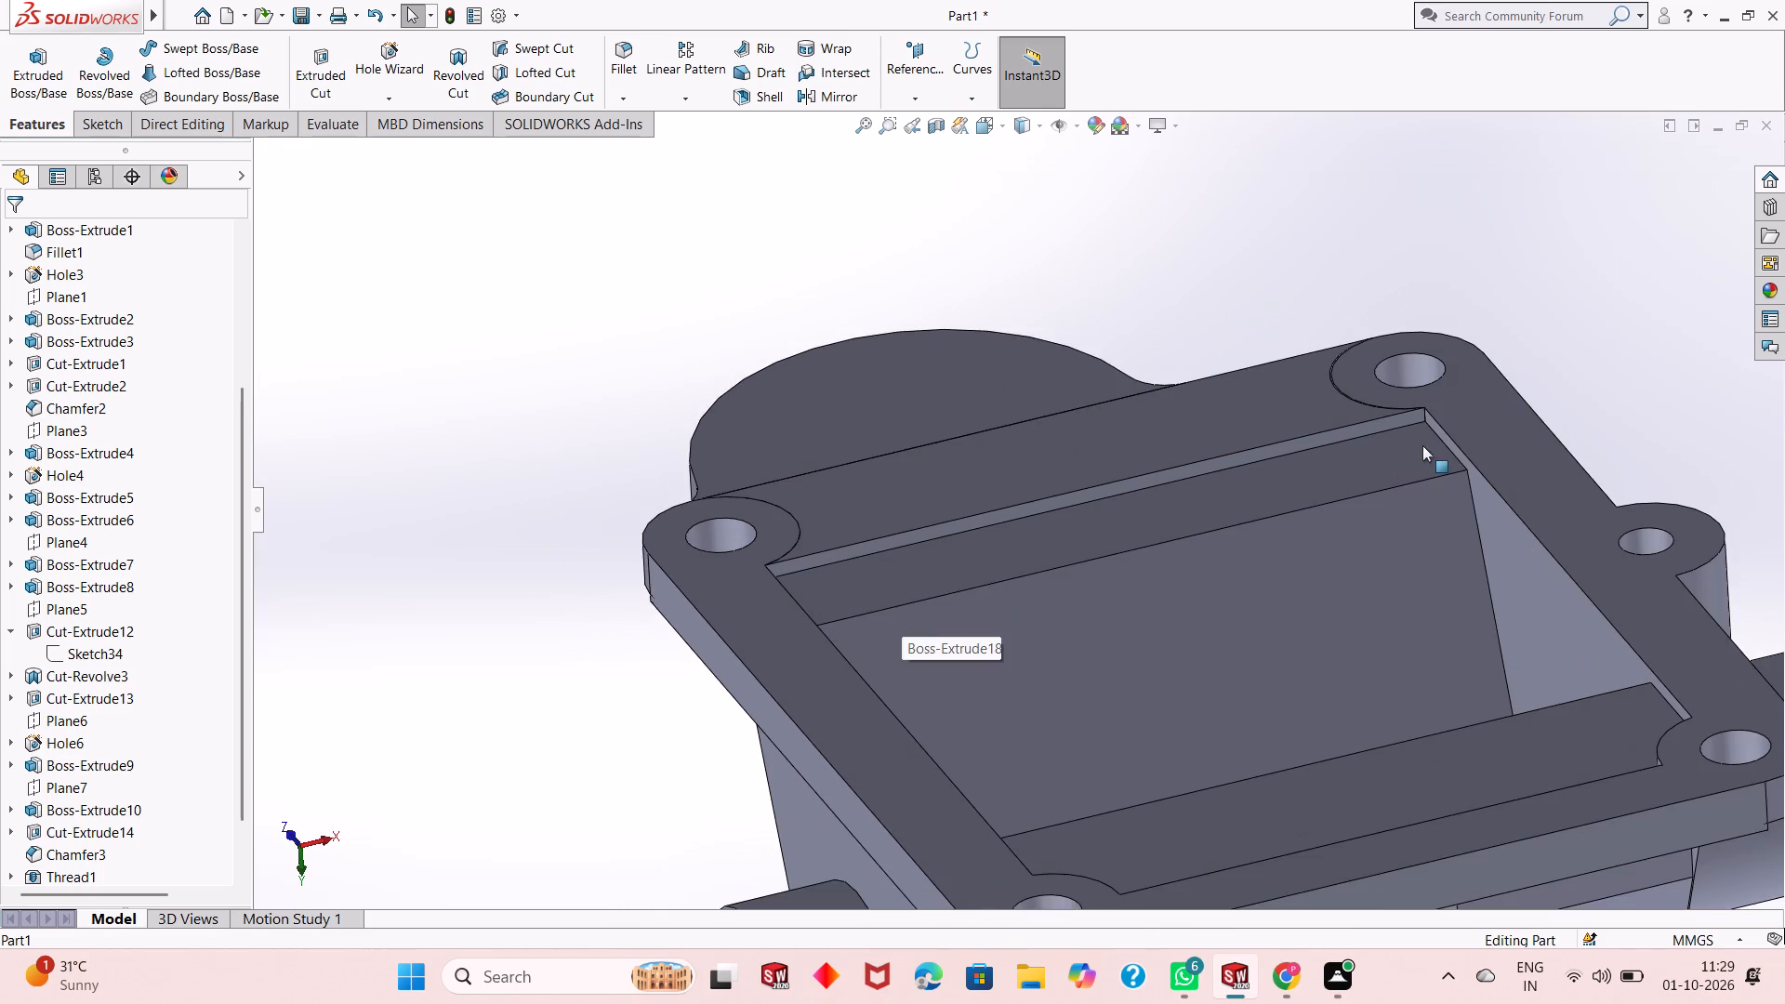
{"action": "scroll", "coordinate": [1422, 445], "scroll_direction": "down", "scroll_amount": 1}
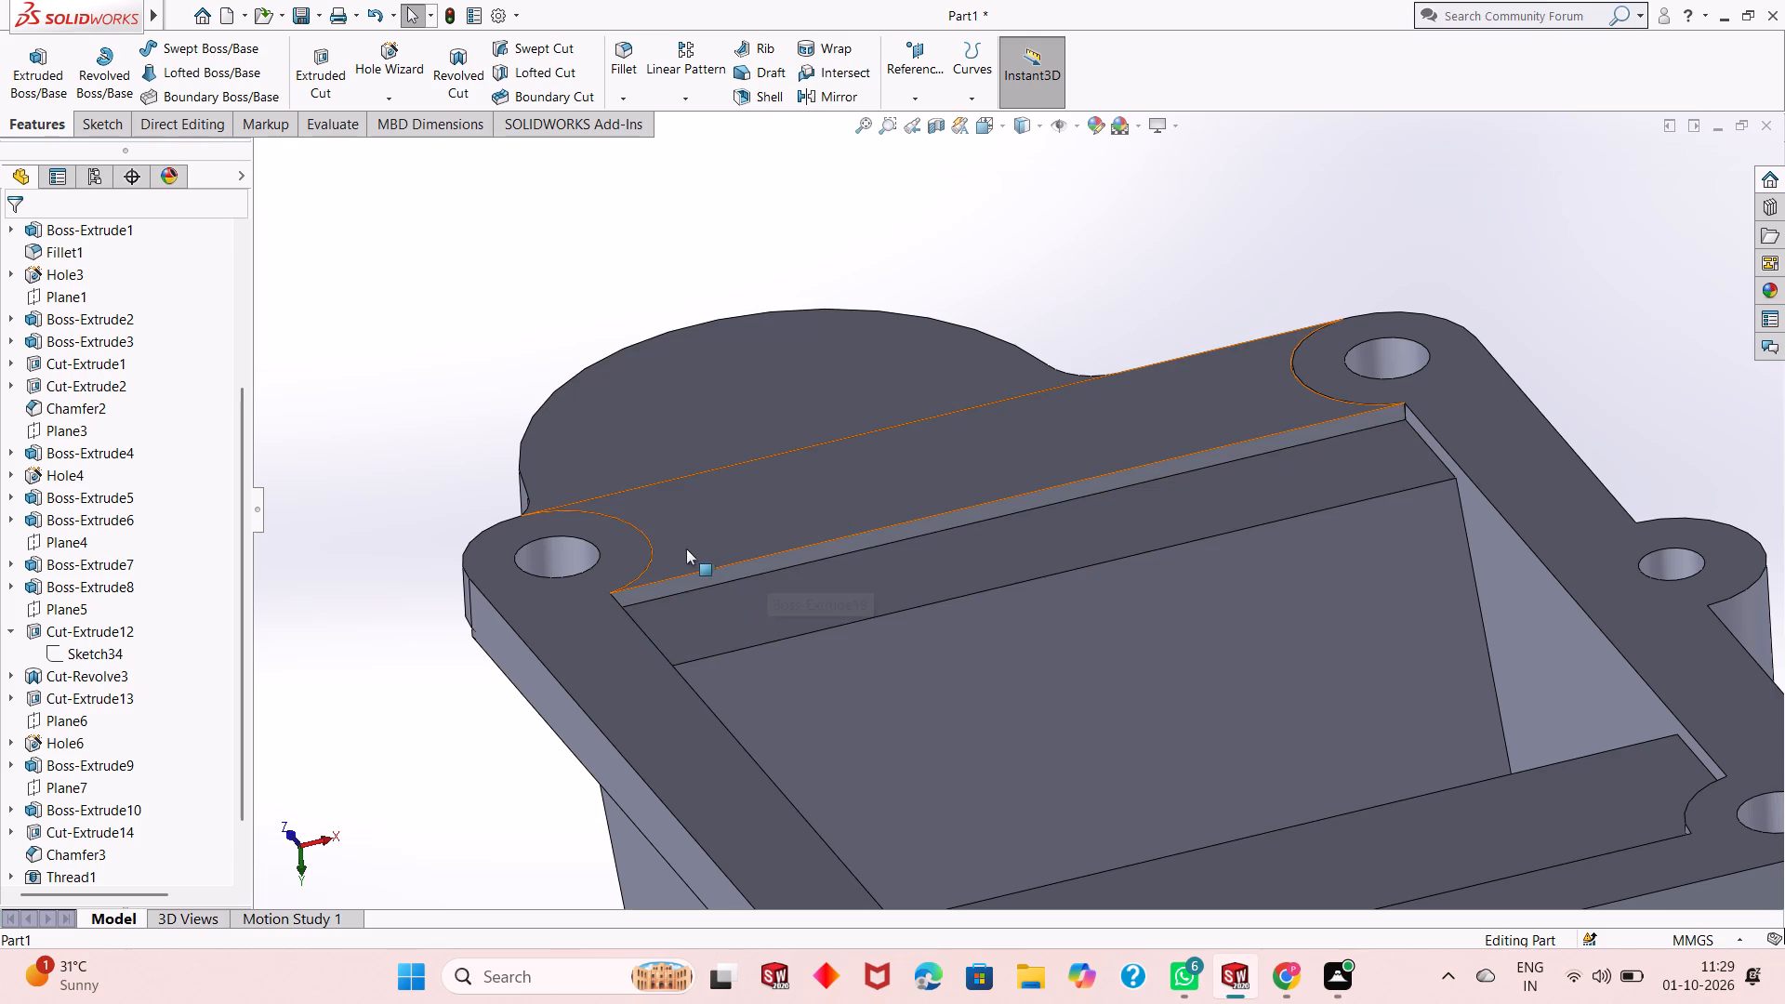
{"action": "middle_click_drag", "start_coordinate": [729, 638], "coordinate": [708, 836]}
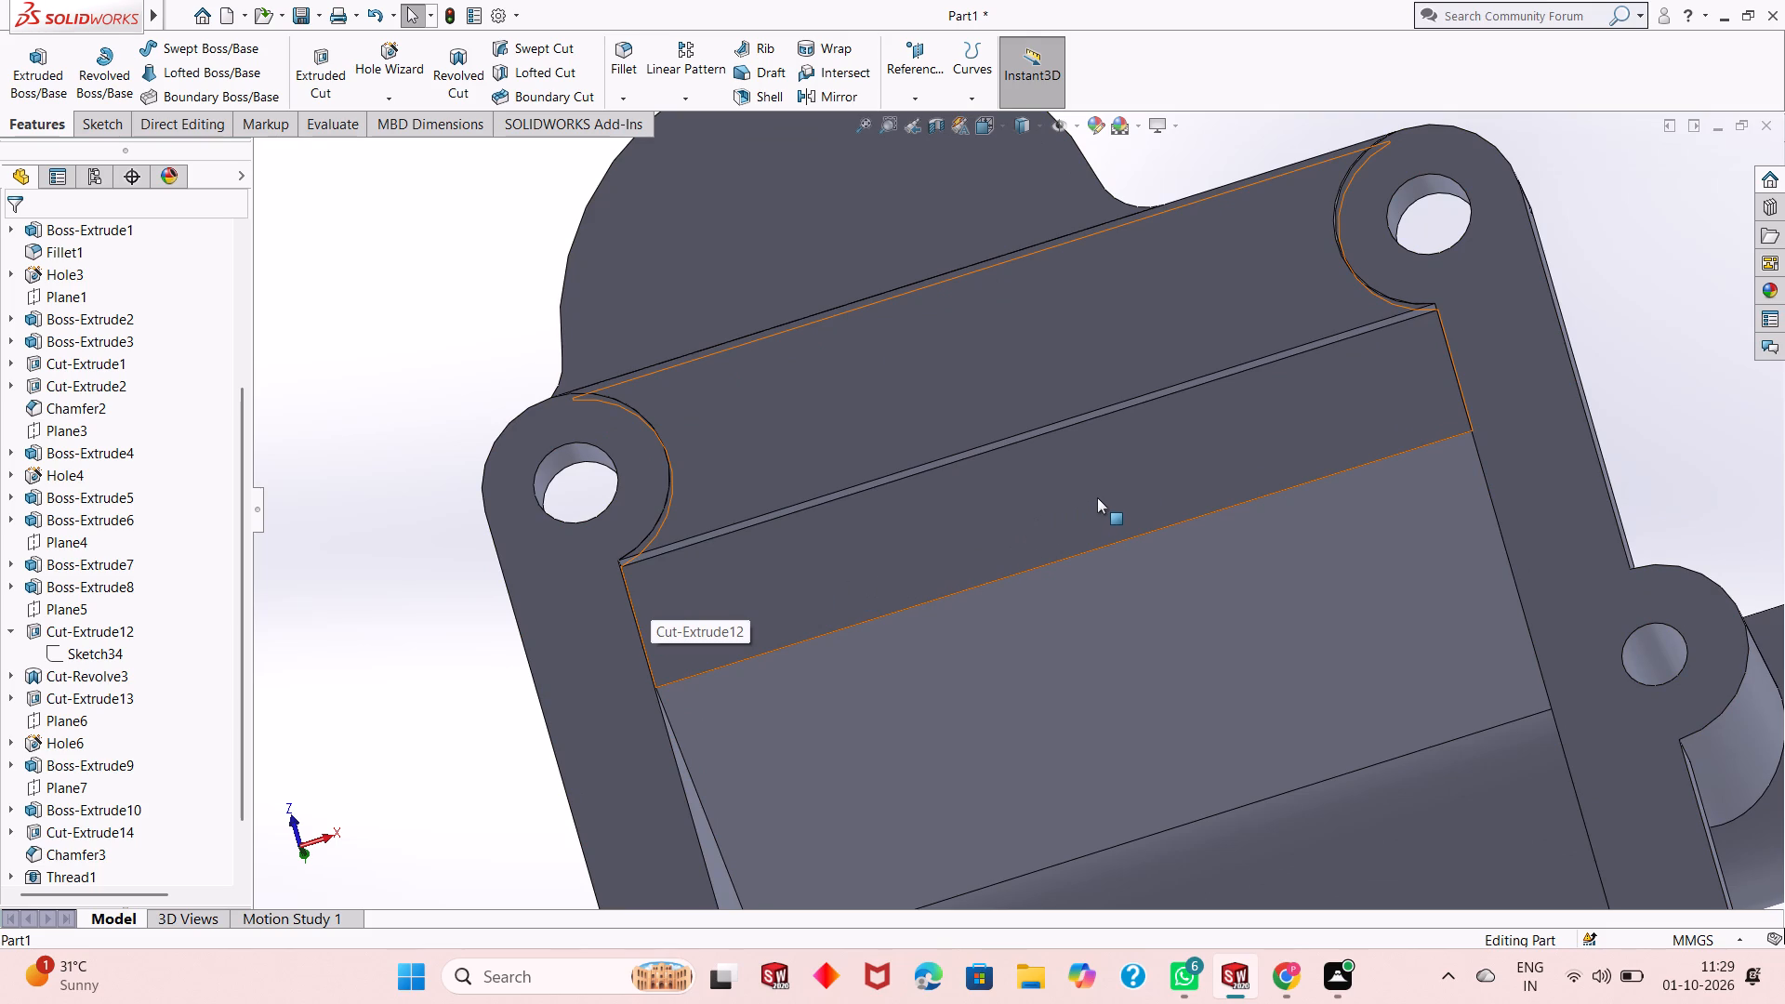
{"action": "middle_click_drag", "start_coordinate": [1023, 599], "coordinate": [1011, 515]}
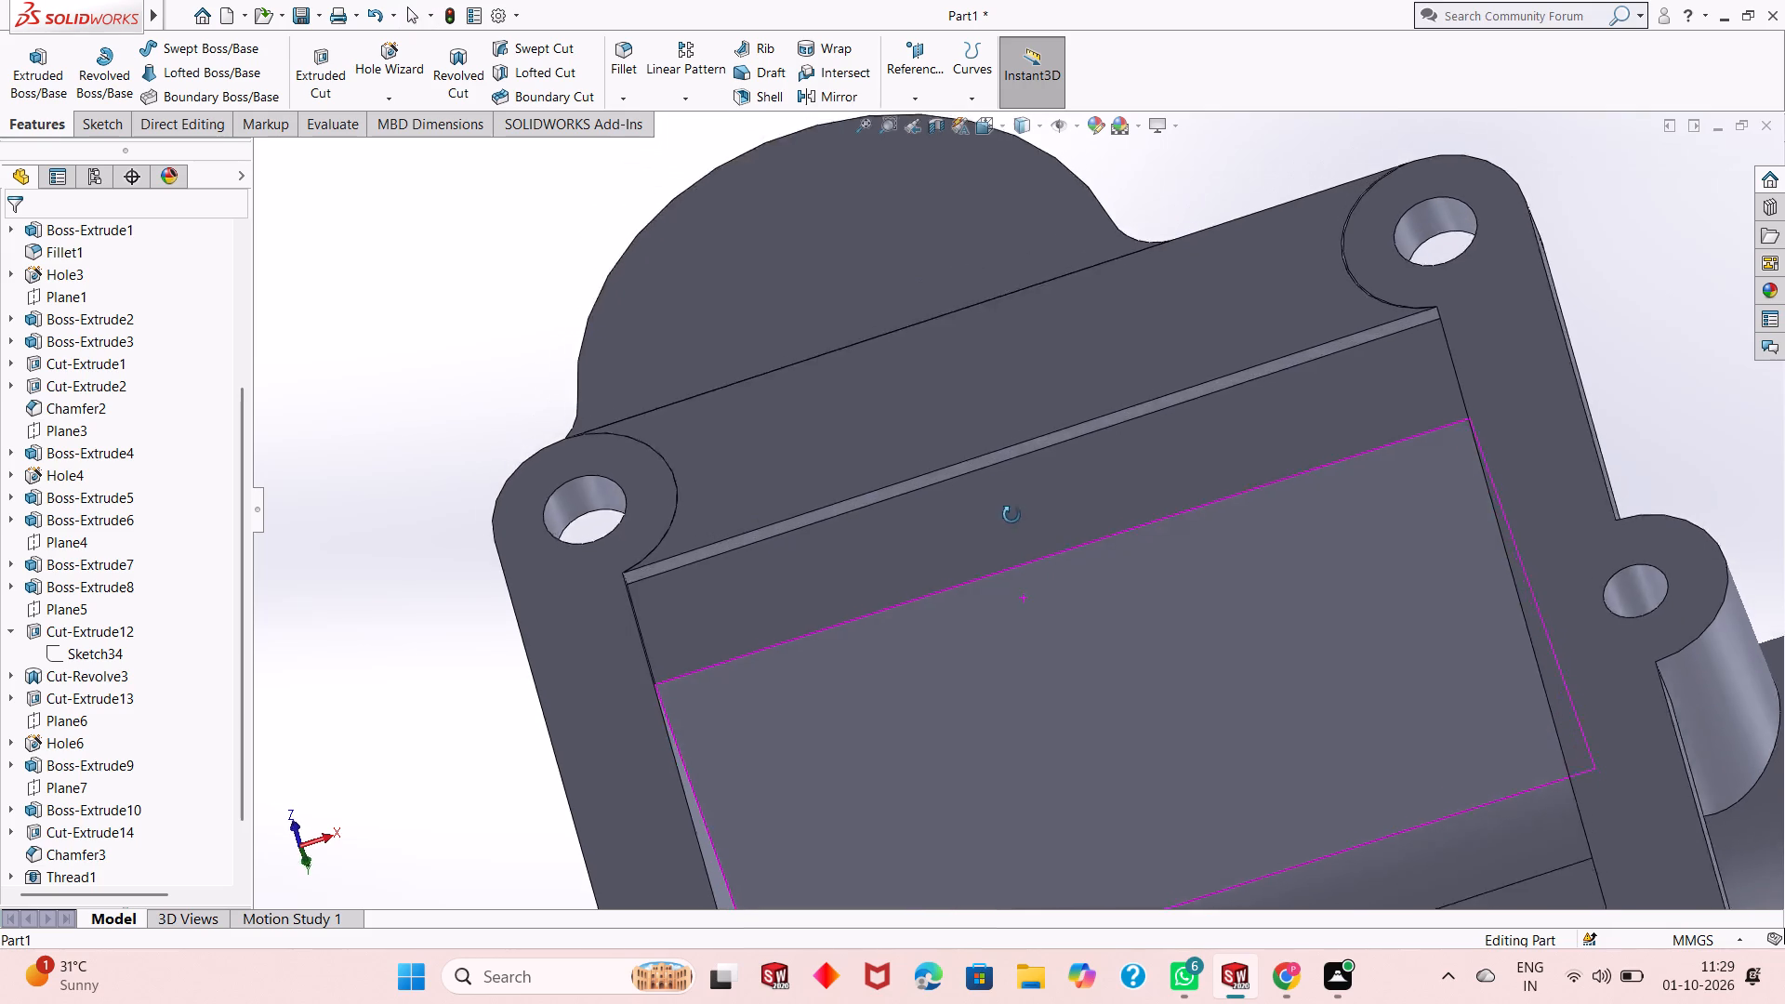
{"action": "middle_click_drag", "start_coordinate": [1011, 515], "coordinate": [999, 422]}
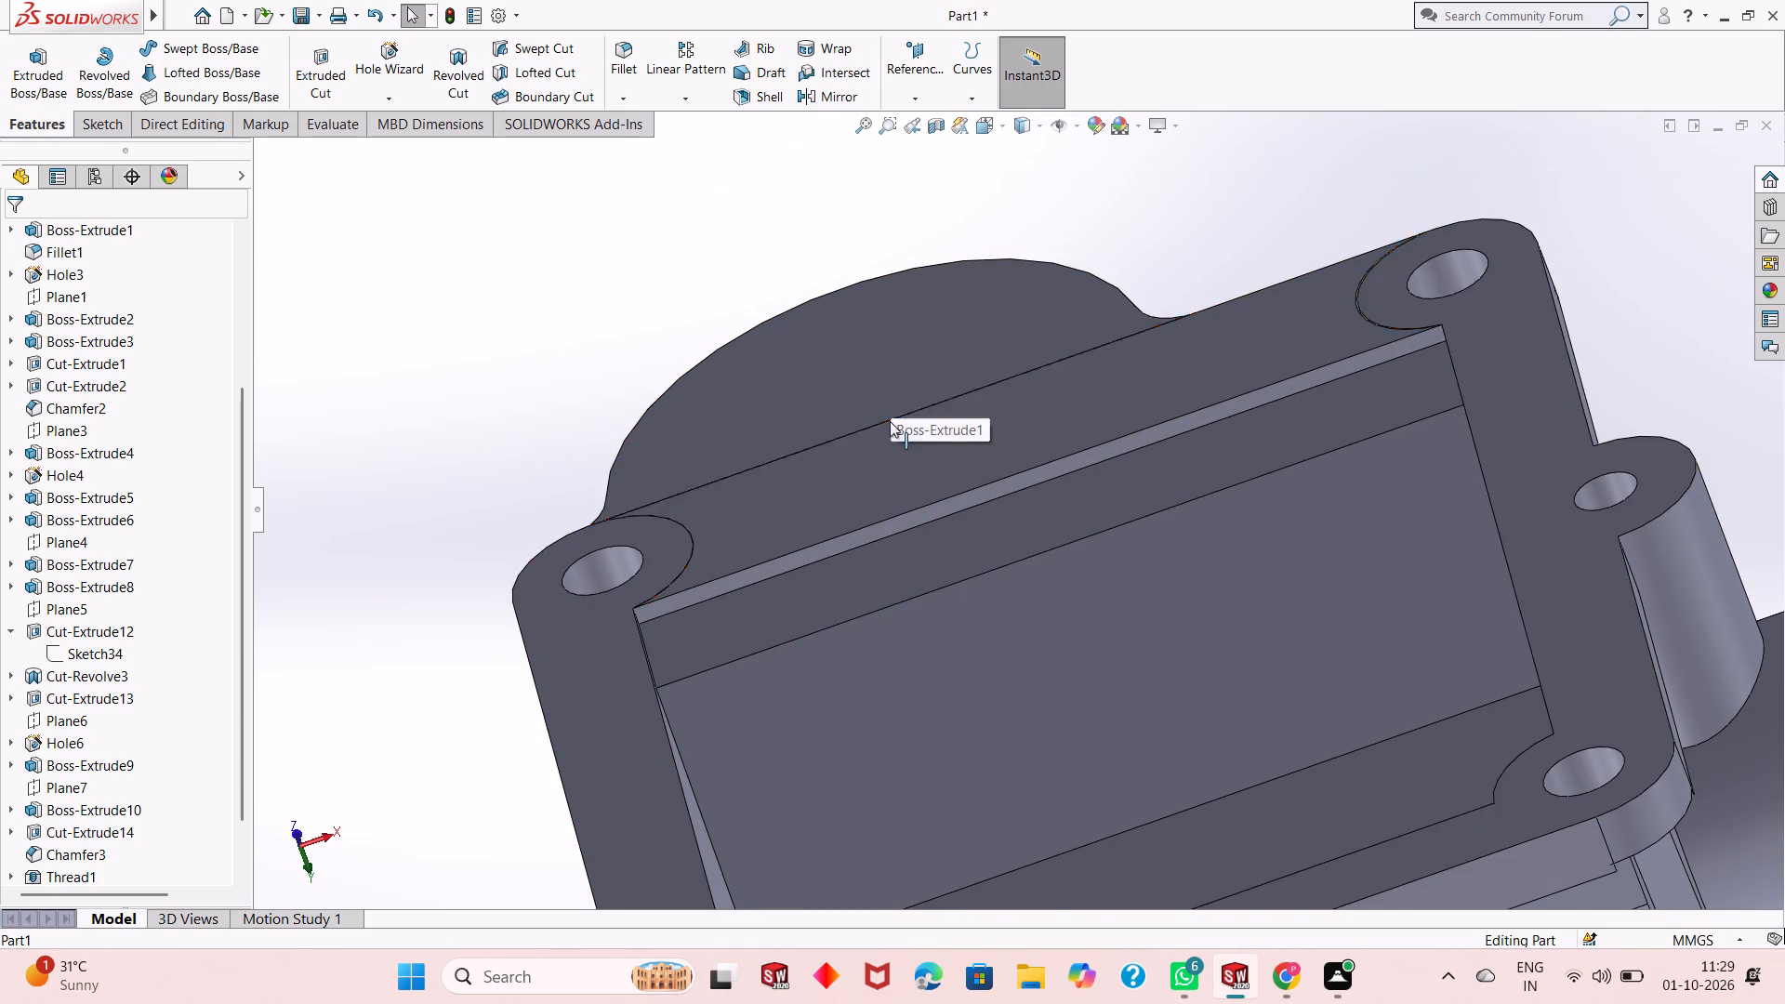
Start a sketch on the flat base face that includes the lobe and view it face-on.
{"action": "left_click", "coordinate": [895, 382]}
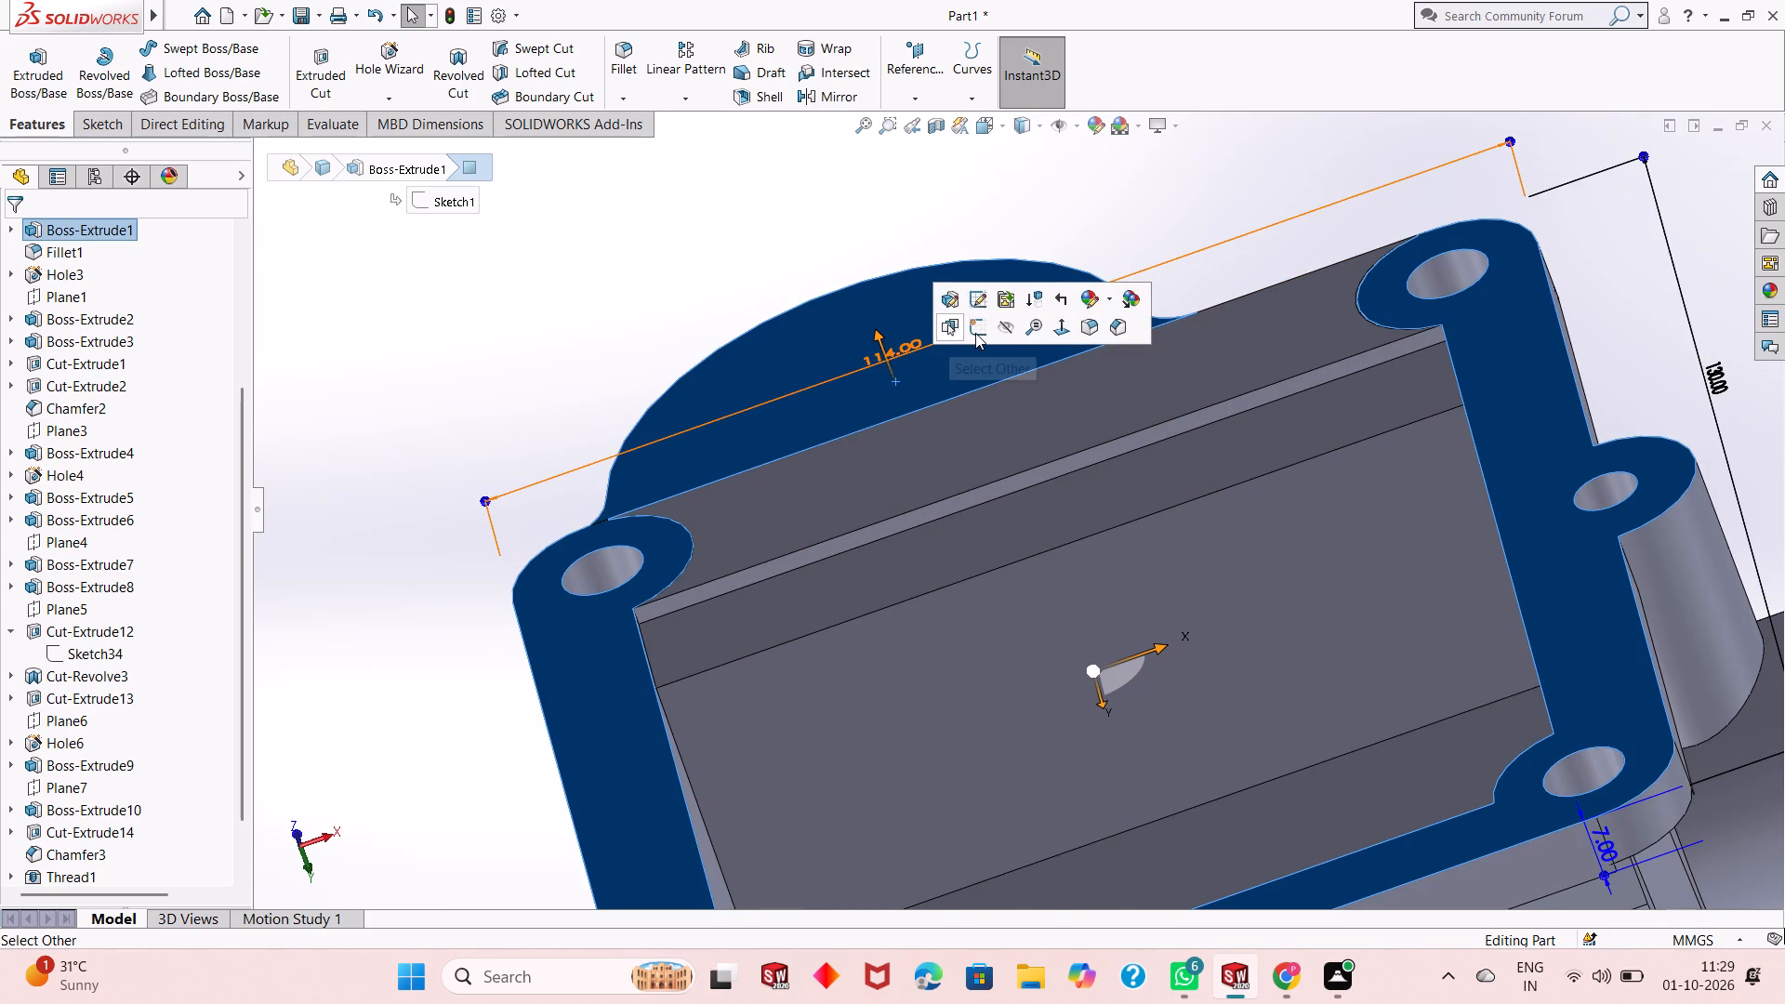
{"action": "left_click", "coordinate": [986, 338]}
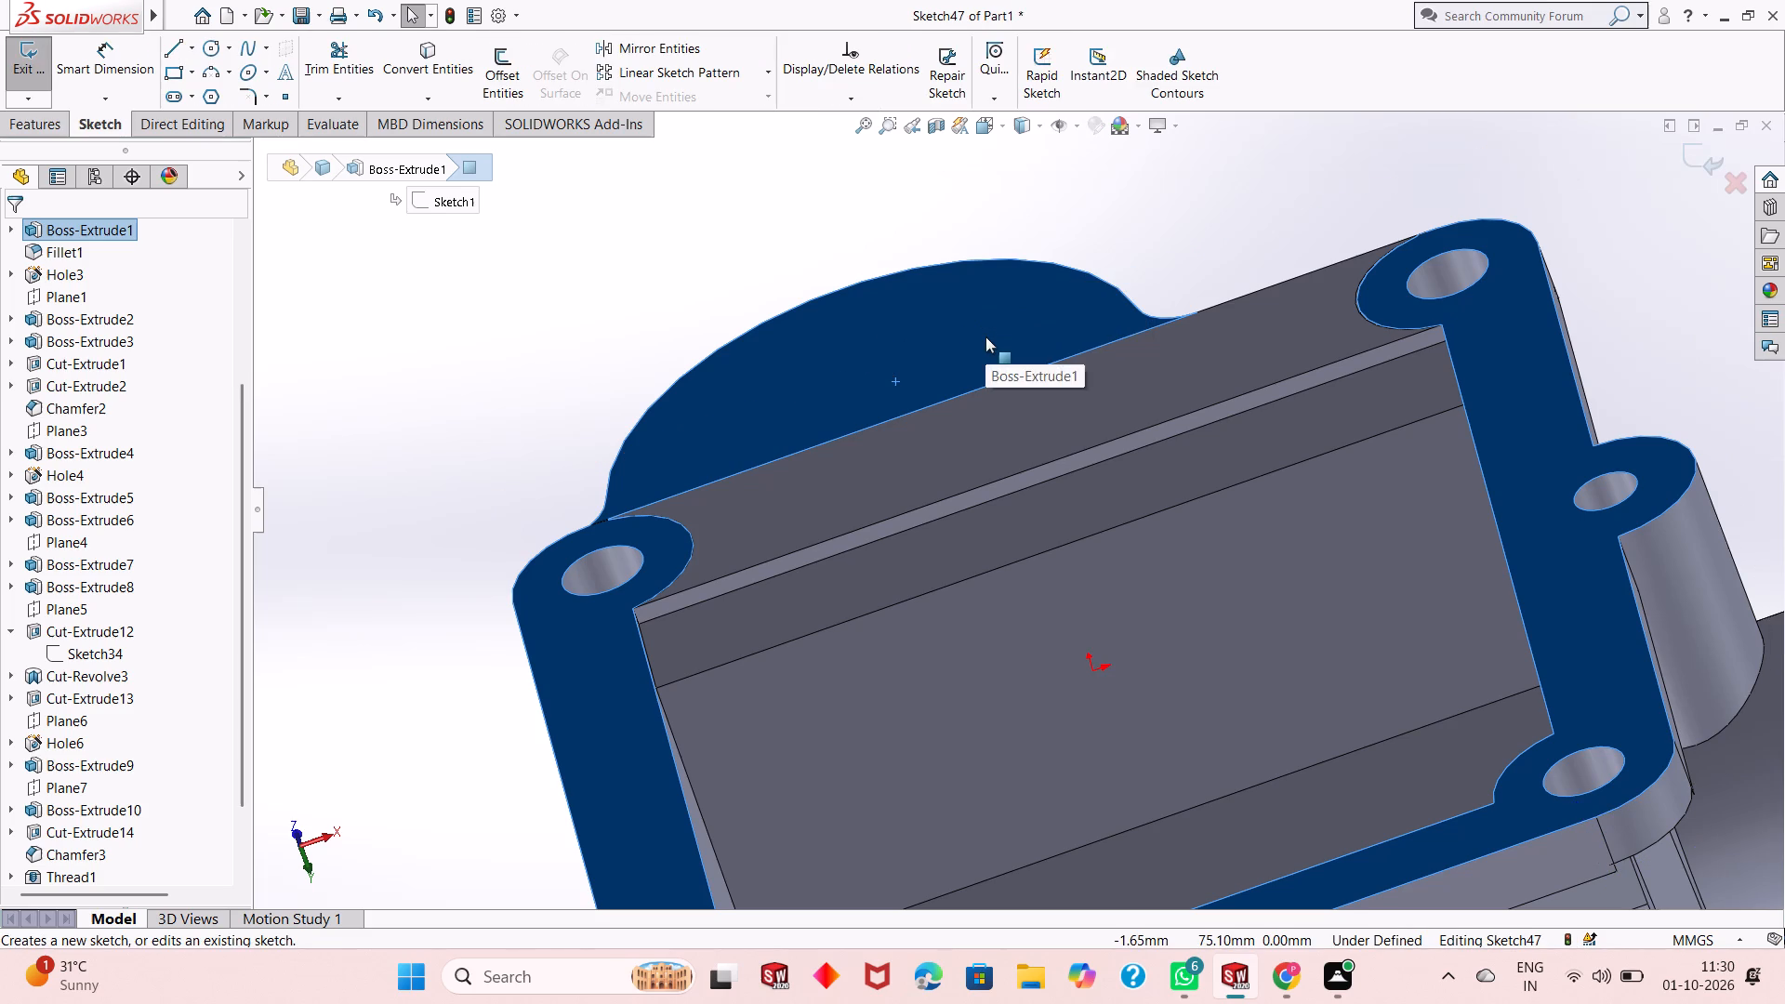
{"action": "key", "text": "ctrl+8"}
{"action": "key", "text": "Escape"}
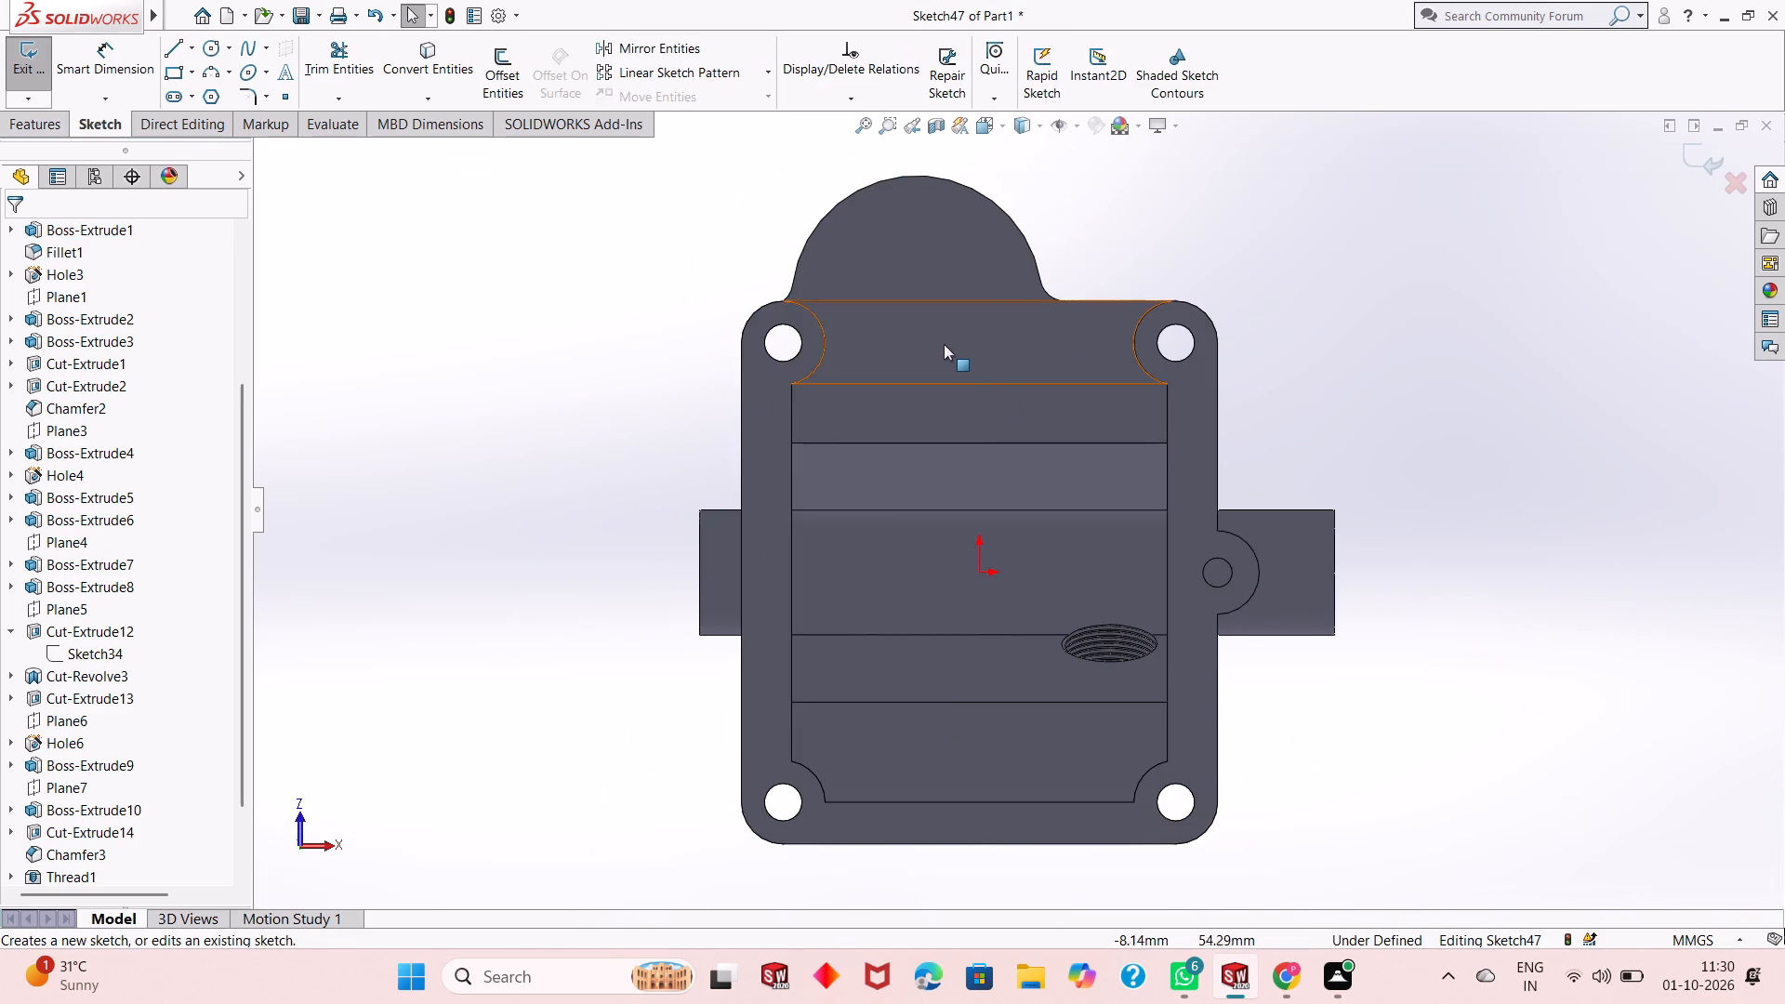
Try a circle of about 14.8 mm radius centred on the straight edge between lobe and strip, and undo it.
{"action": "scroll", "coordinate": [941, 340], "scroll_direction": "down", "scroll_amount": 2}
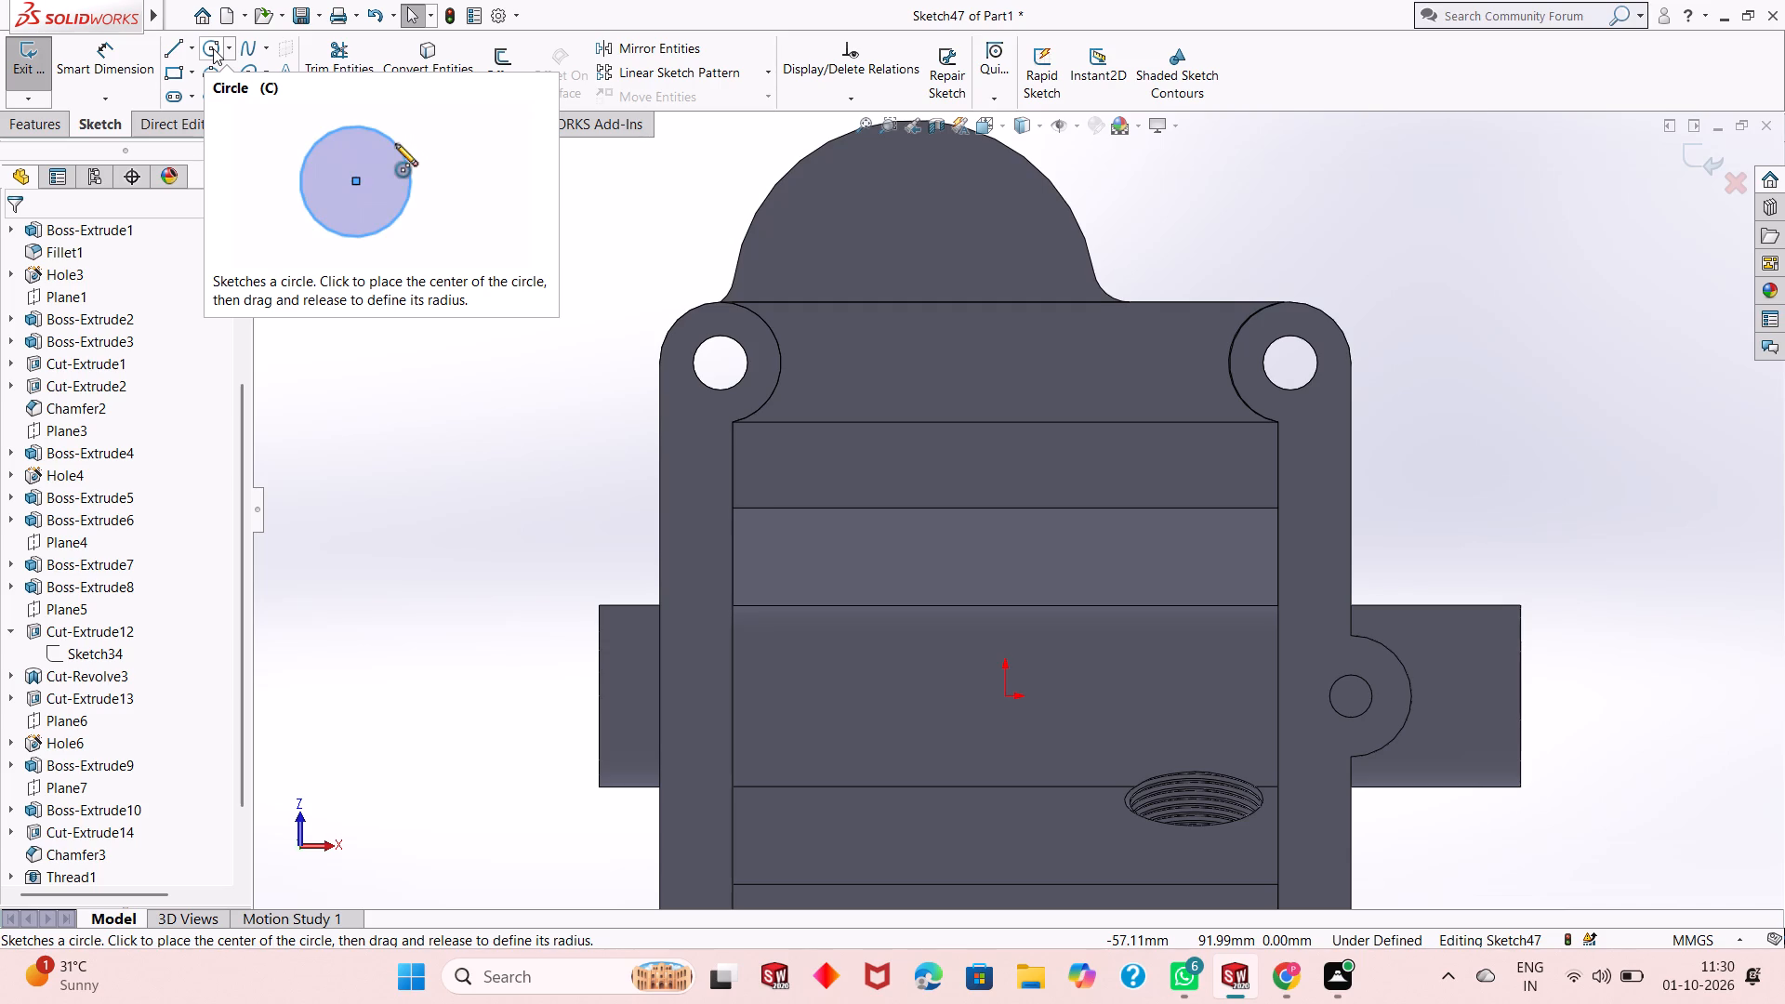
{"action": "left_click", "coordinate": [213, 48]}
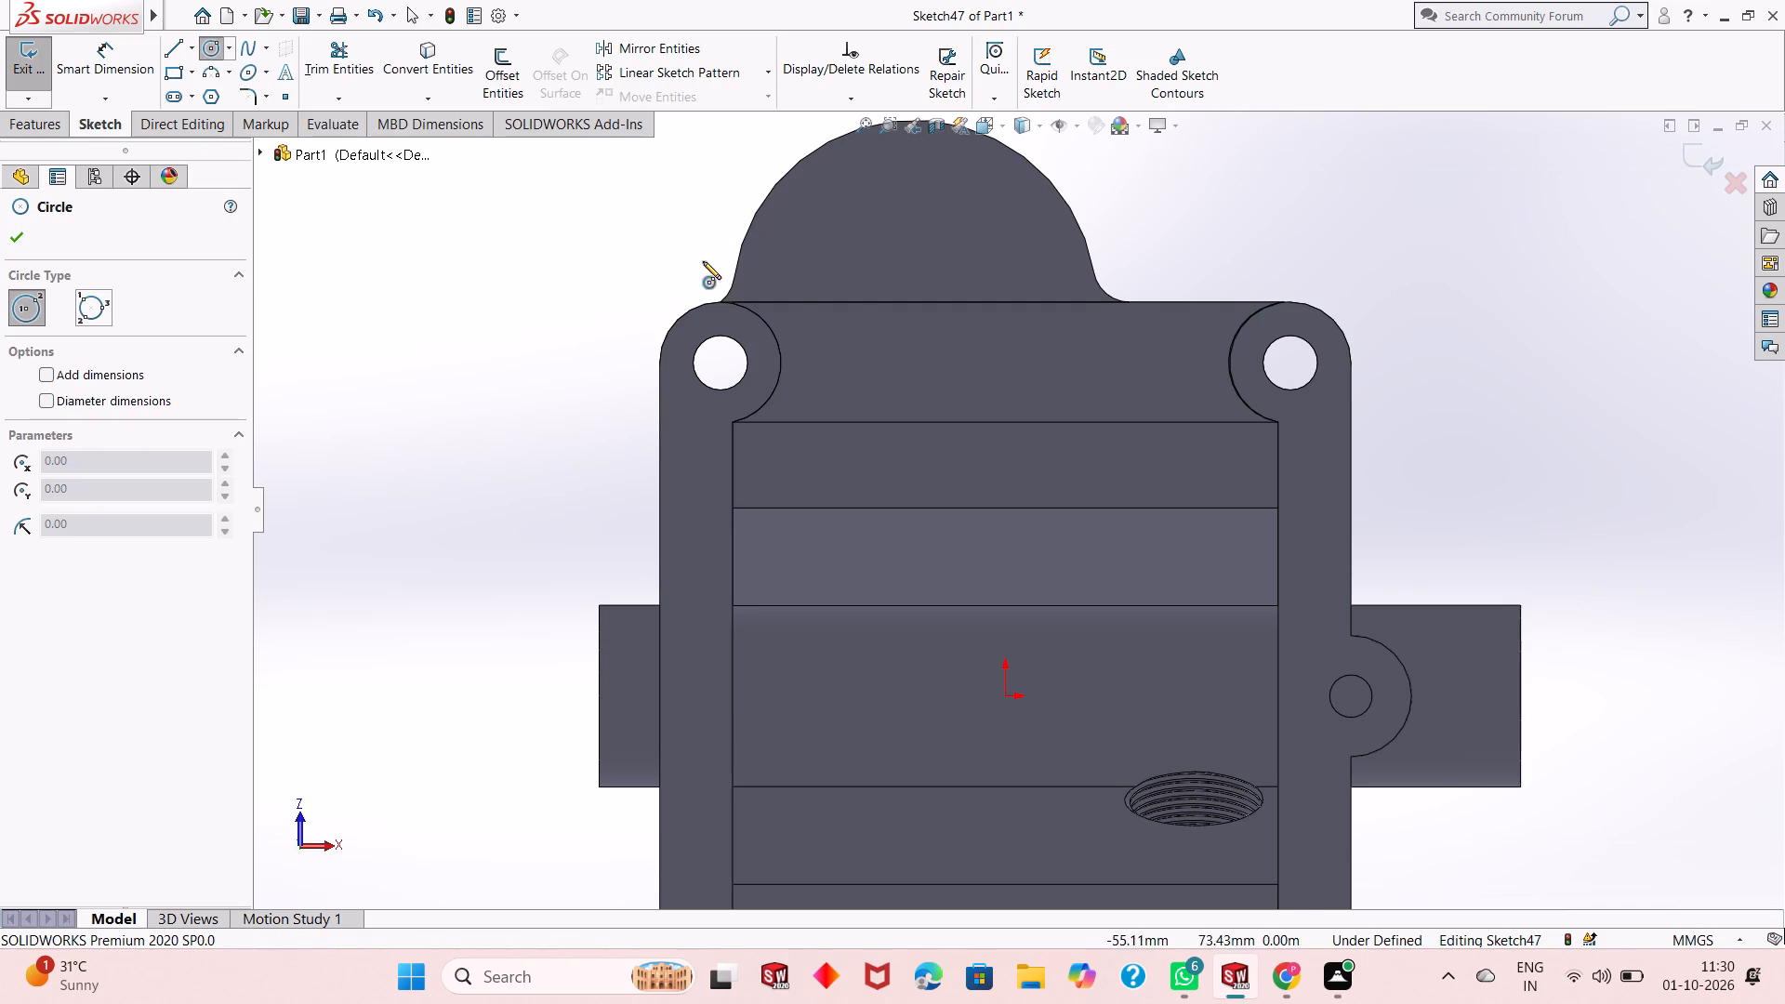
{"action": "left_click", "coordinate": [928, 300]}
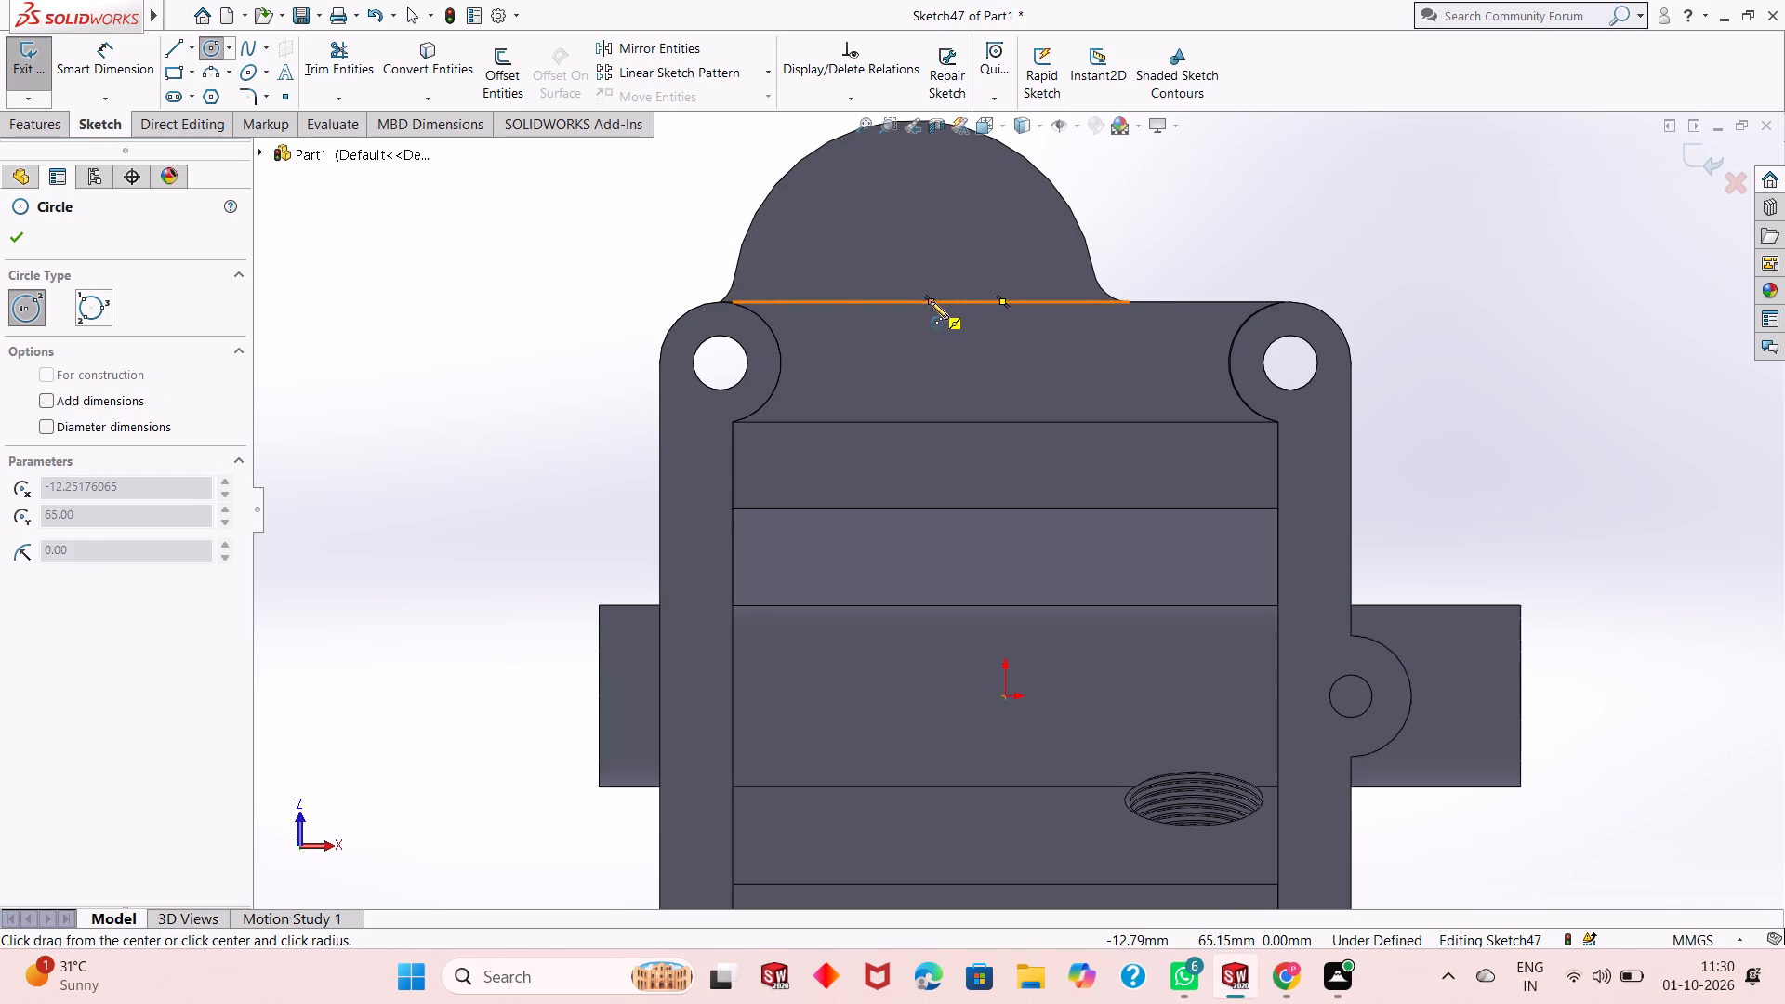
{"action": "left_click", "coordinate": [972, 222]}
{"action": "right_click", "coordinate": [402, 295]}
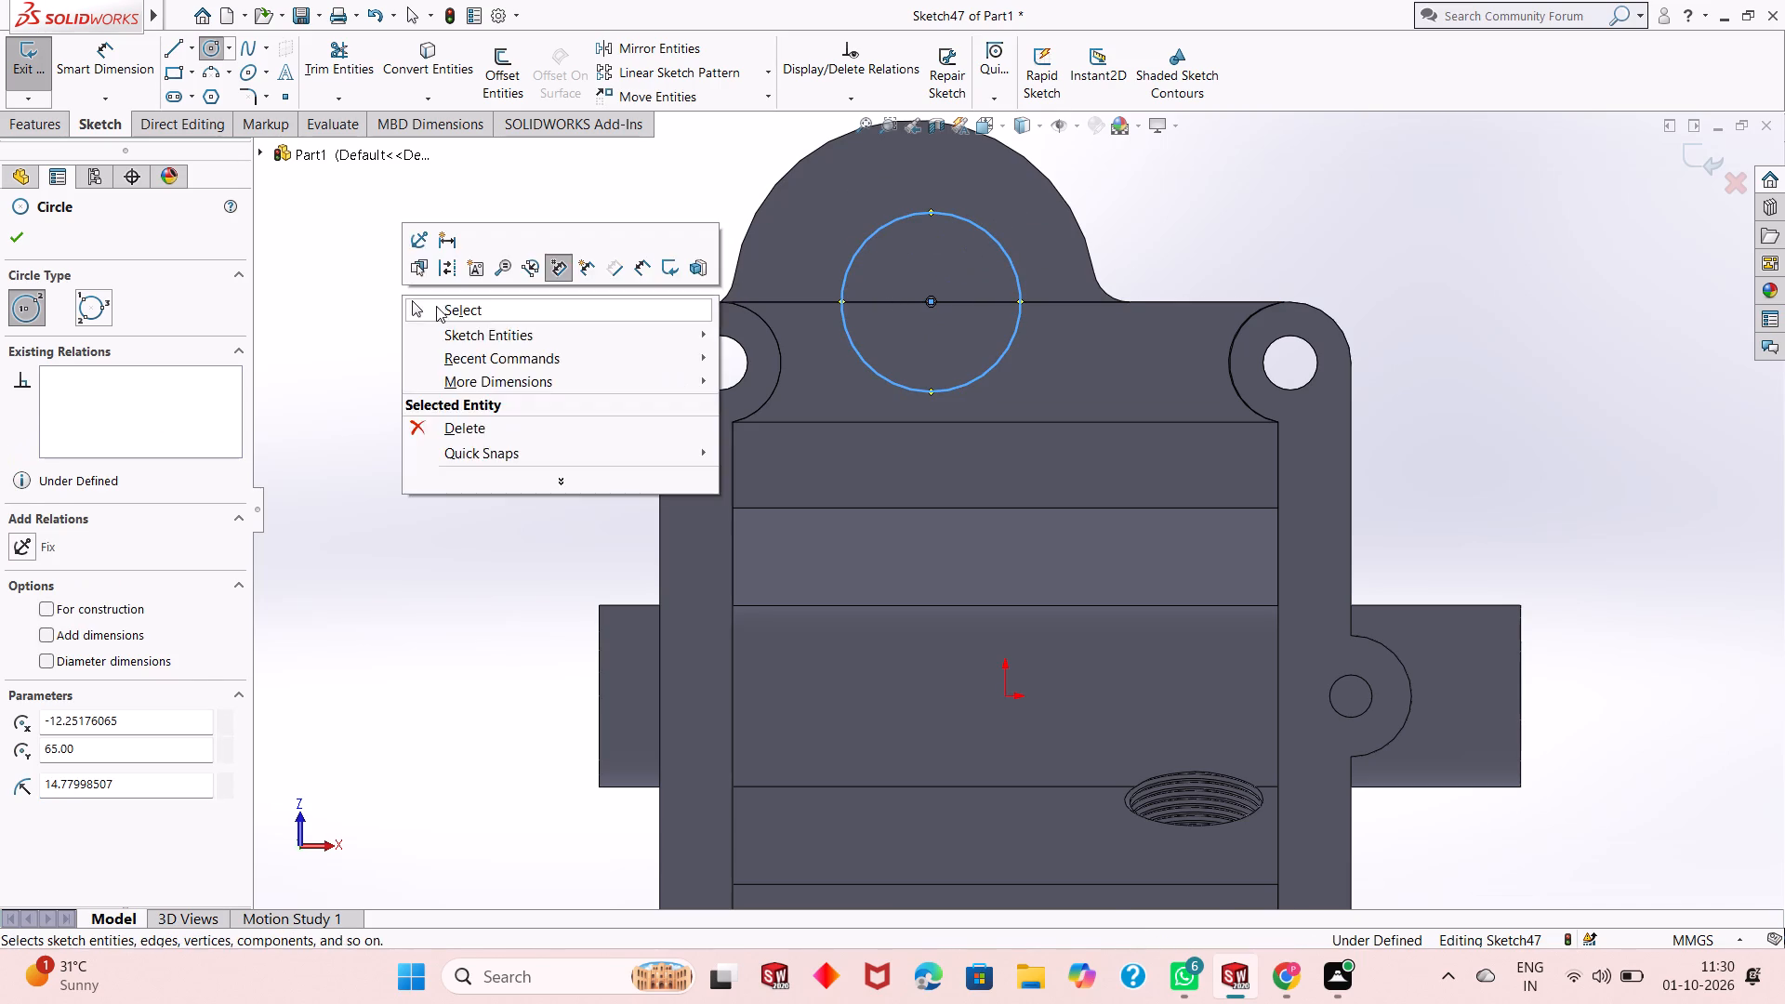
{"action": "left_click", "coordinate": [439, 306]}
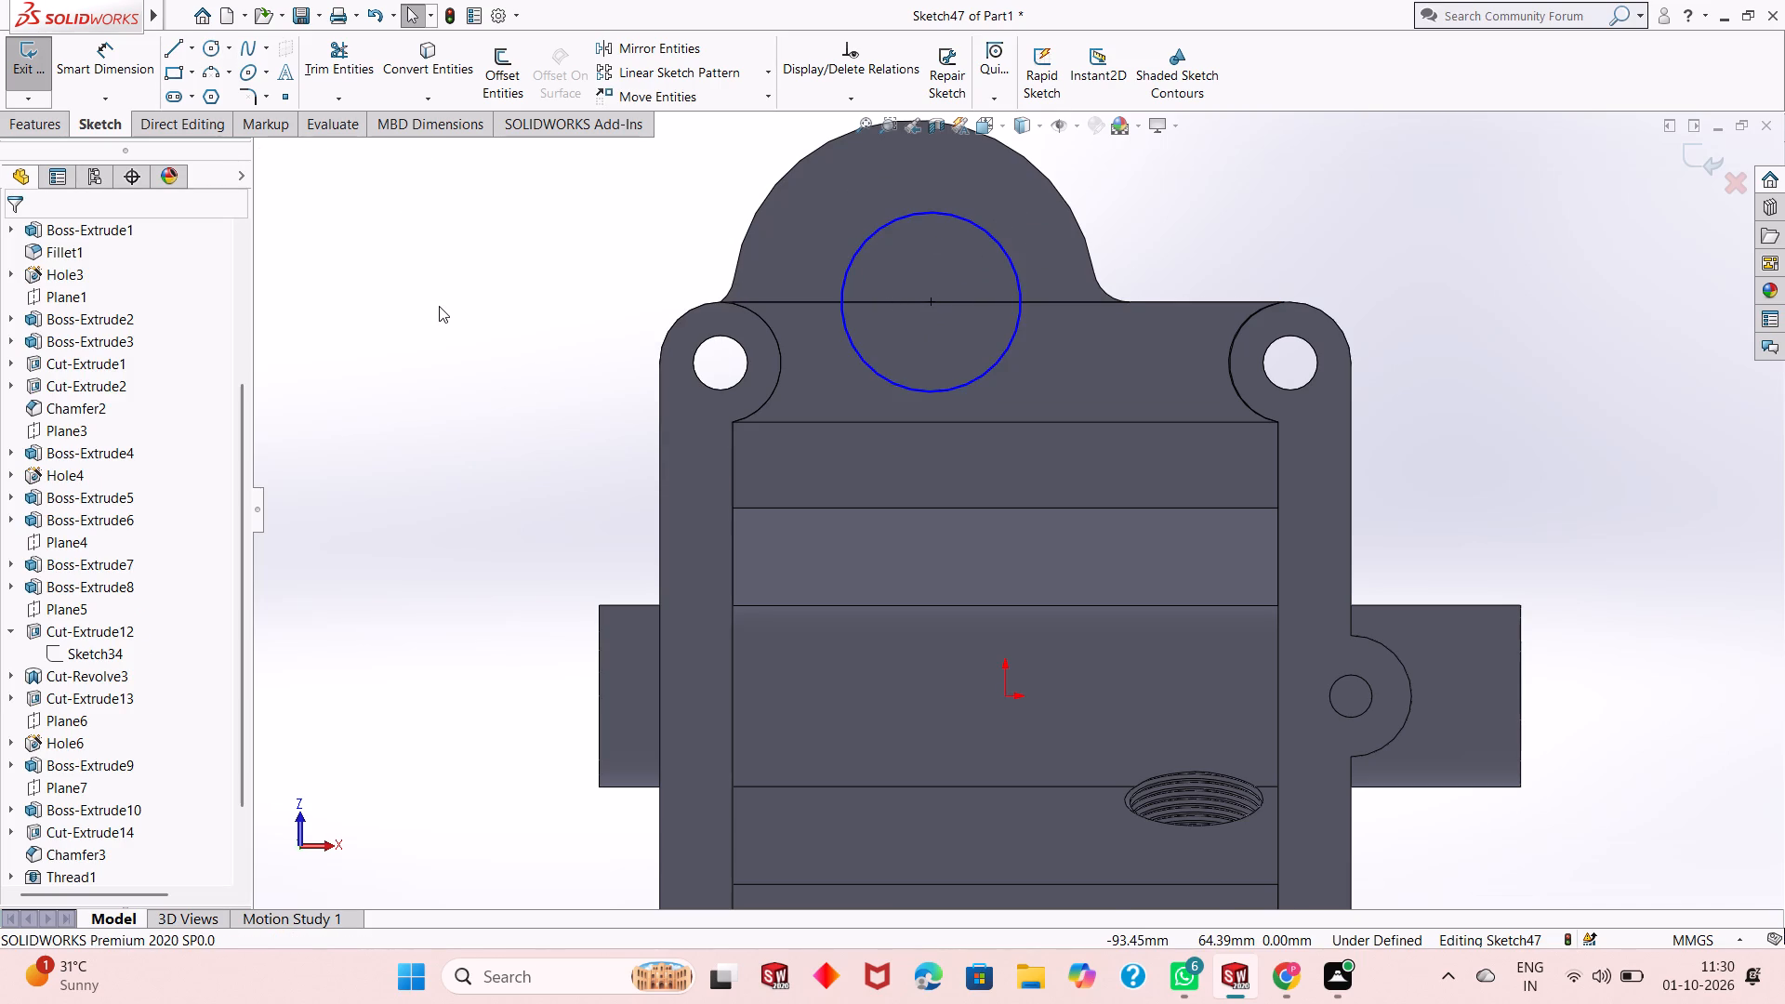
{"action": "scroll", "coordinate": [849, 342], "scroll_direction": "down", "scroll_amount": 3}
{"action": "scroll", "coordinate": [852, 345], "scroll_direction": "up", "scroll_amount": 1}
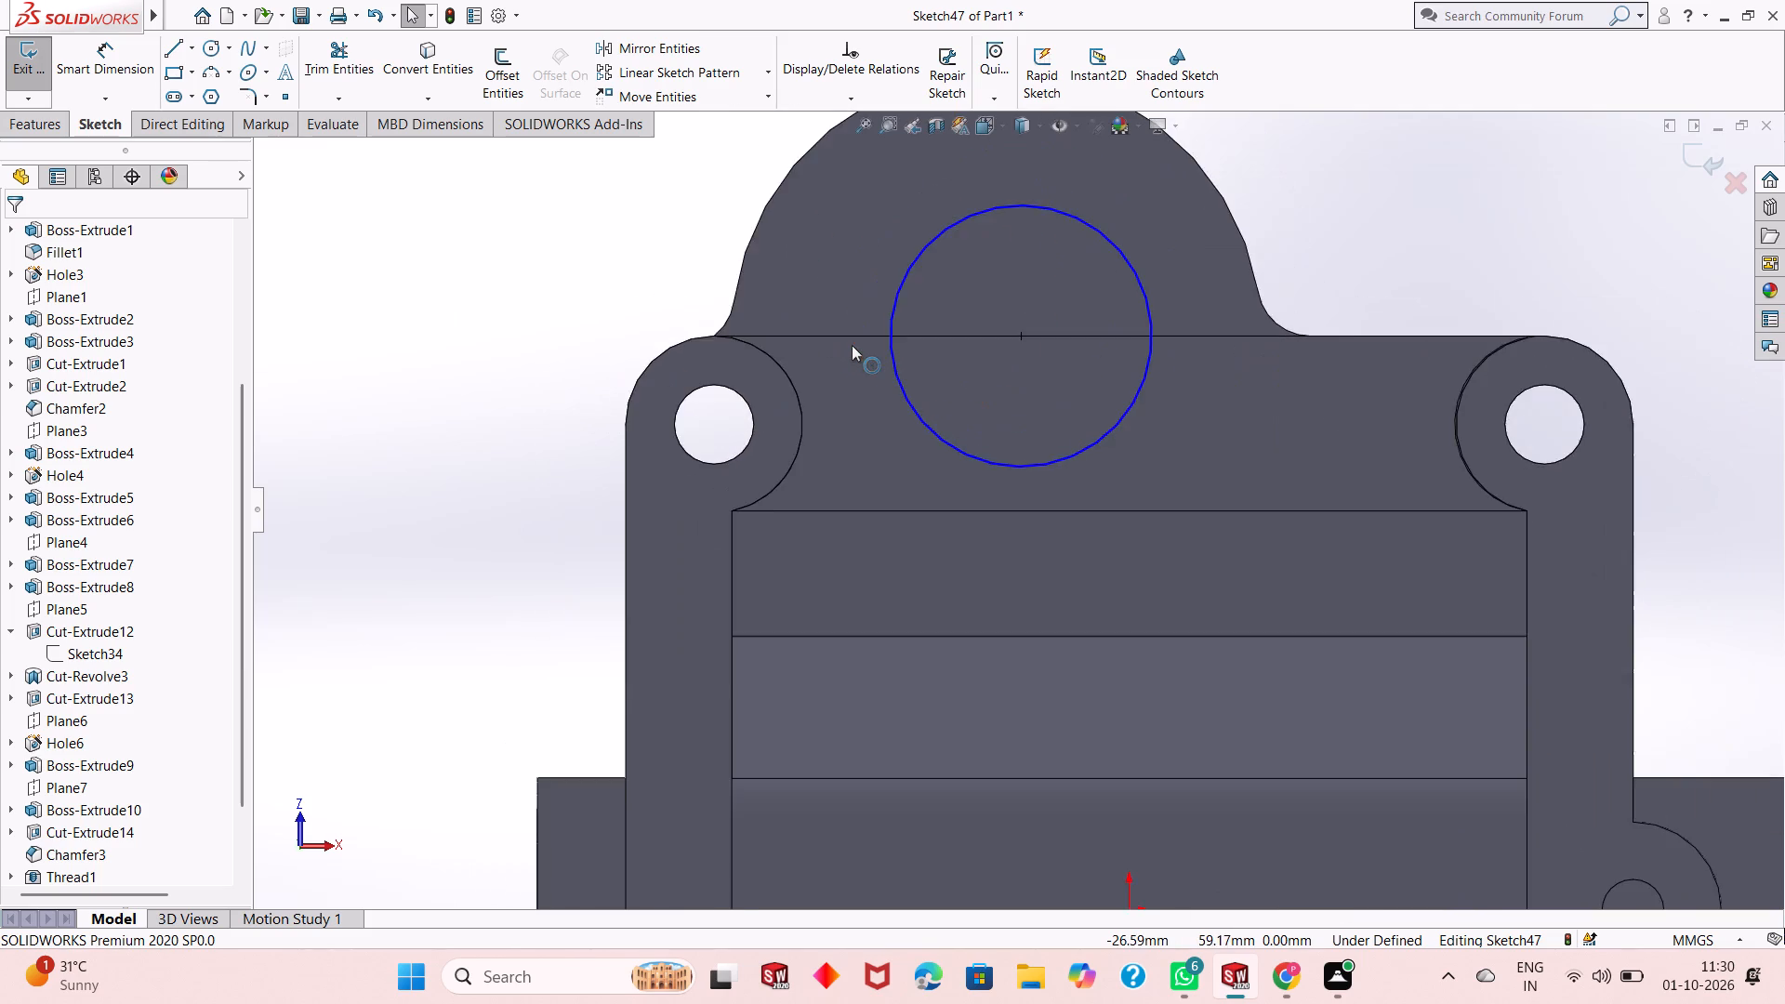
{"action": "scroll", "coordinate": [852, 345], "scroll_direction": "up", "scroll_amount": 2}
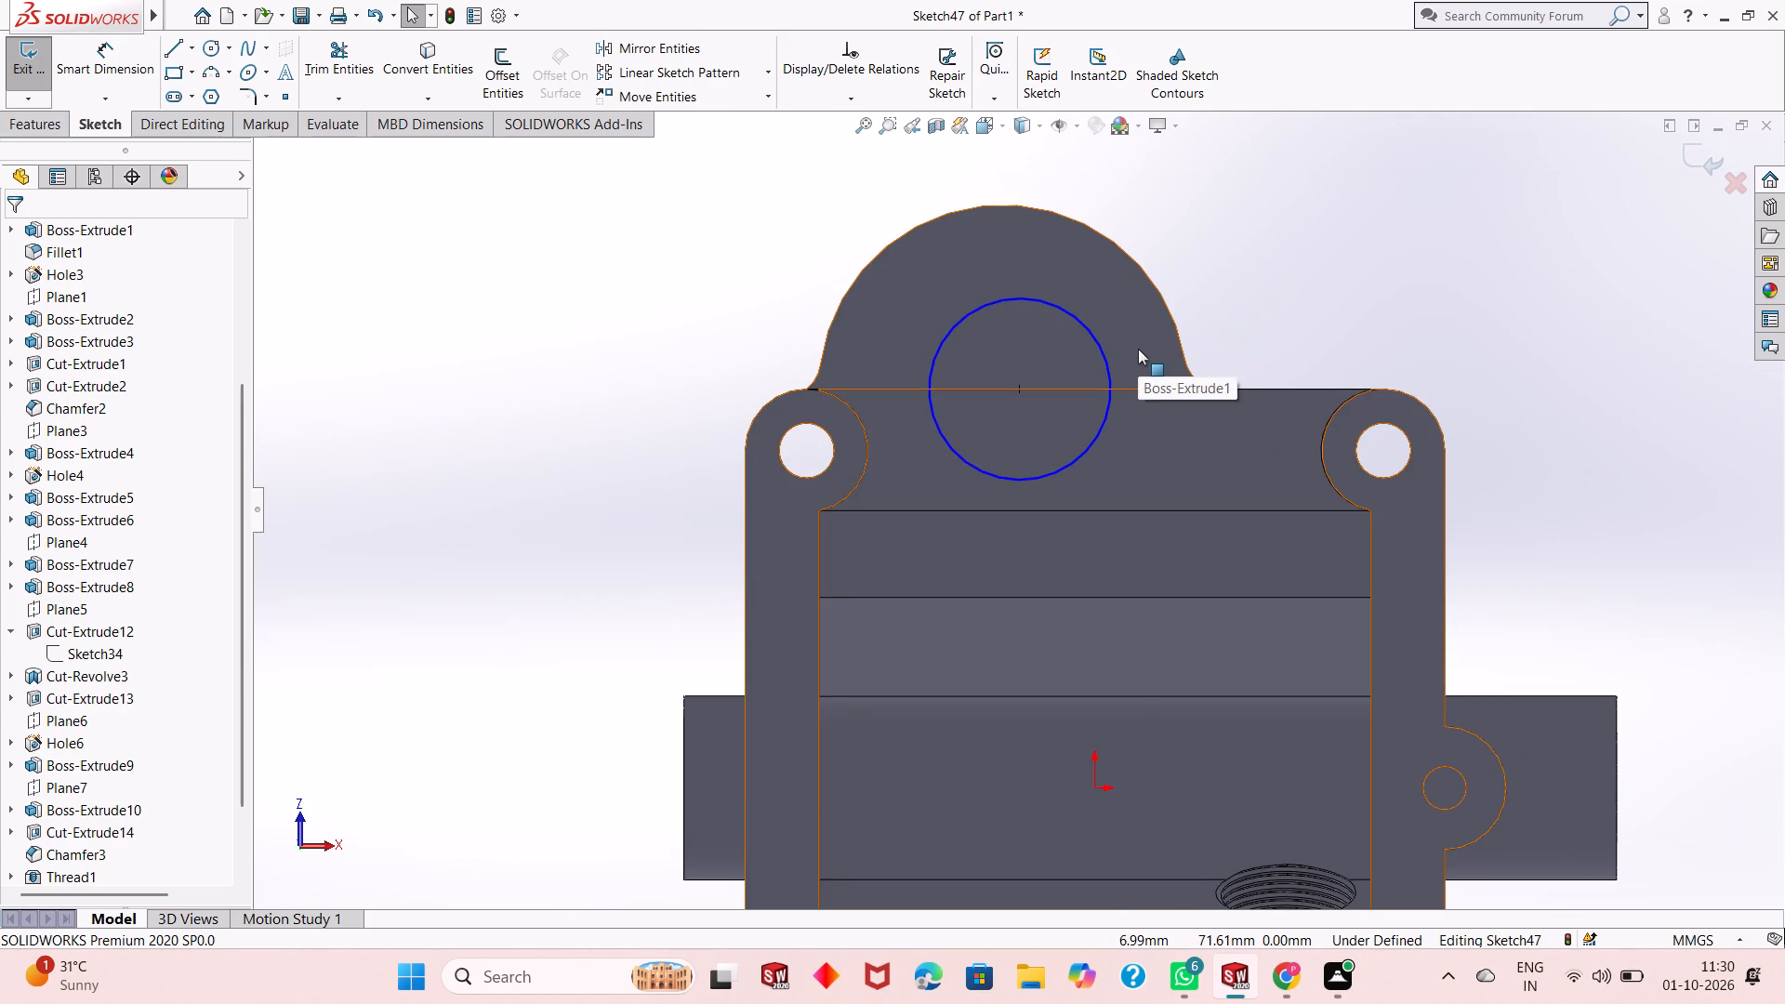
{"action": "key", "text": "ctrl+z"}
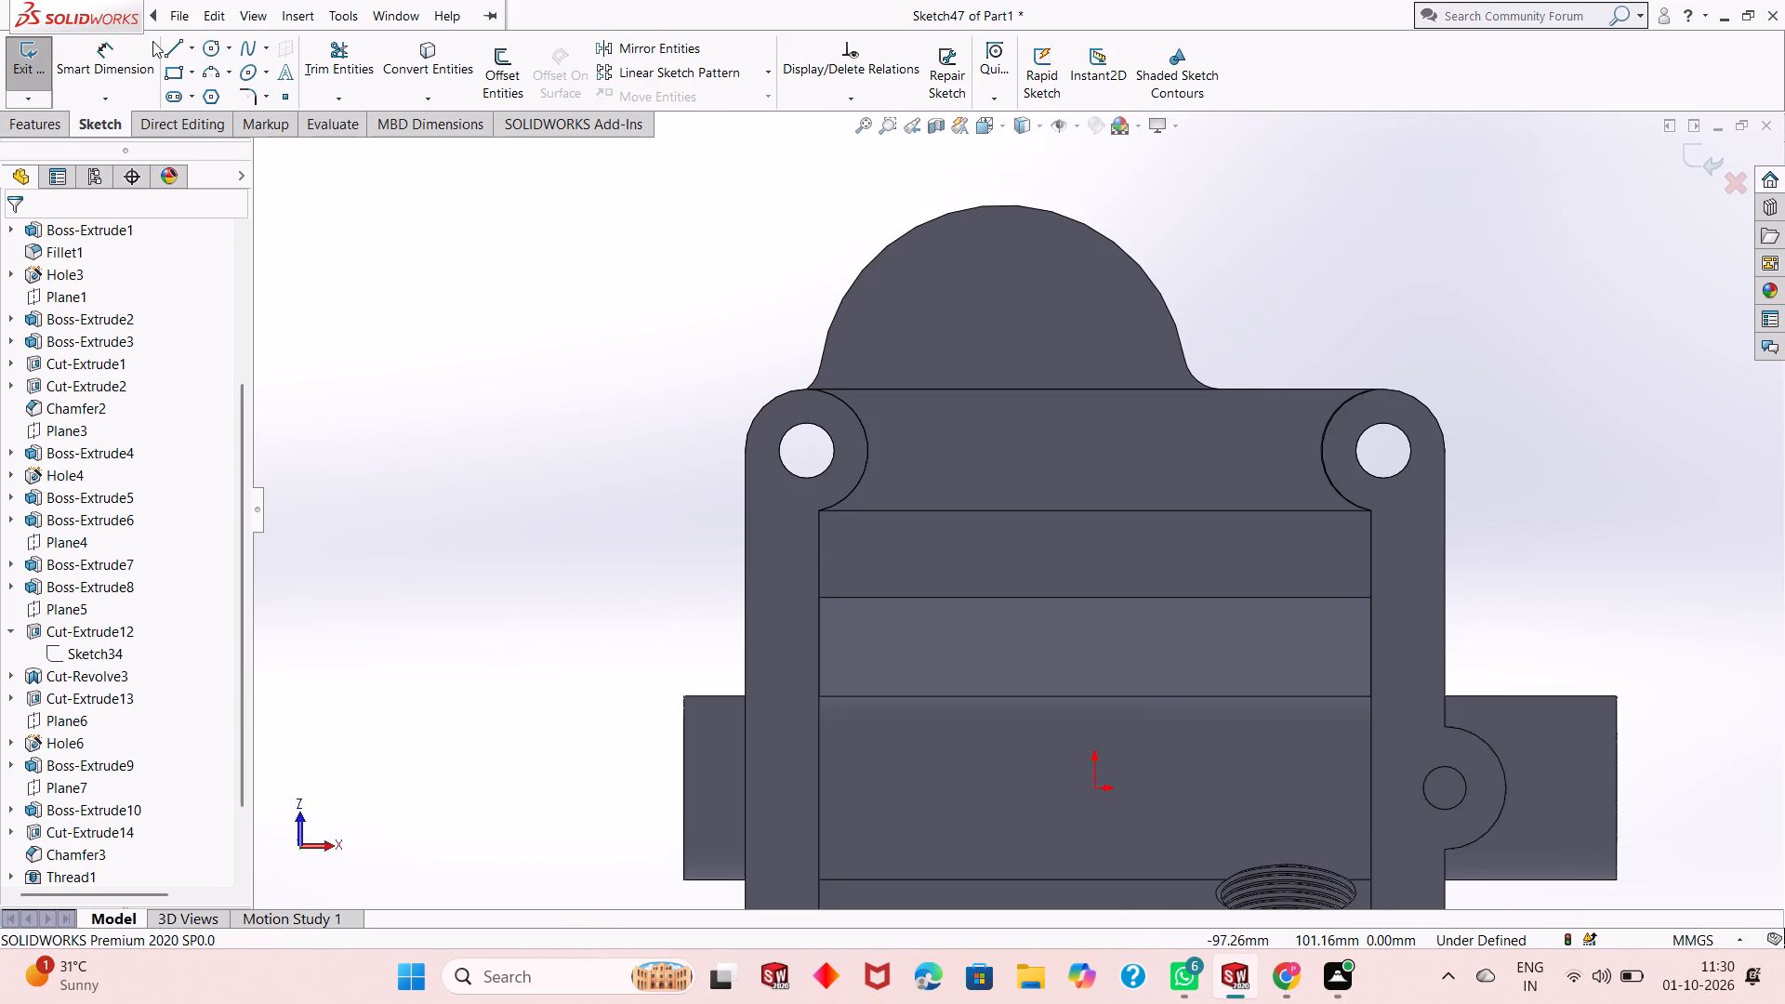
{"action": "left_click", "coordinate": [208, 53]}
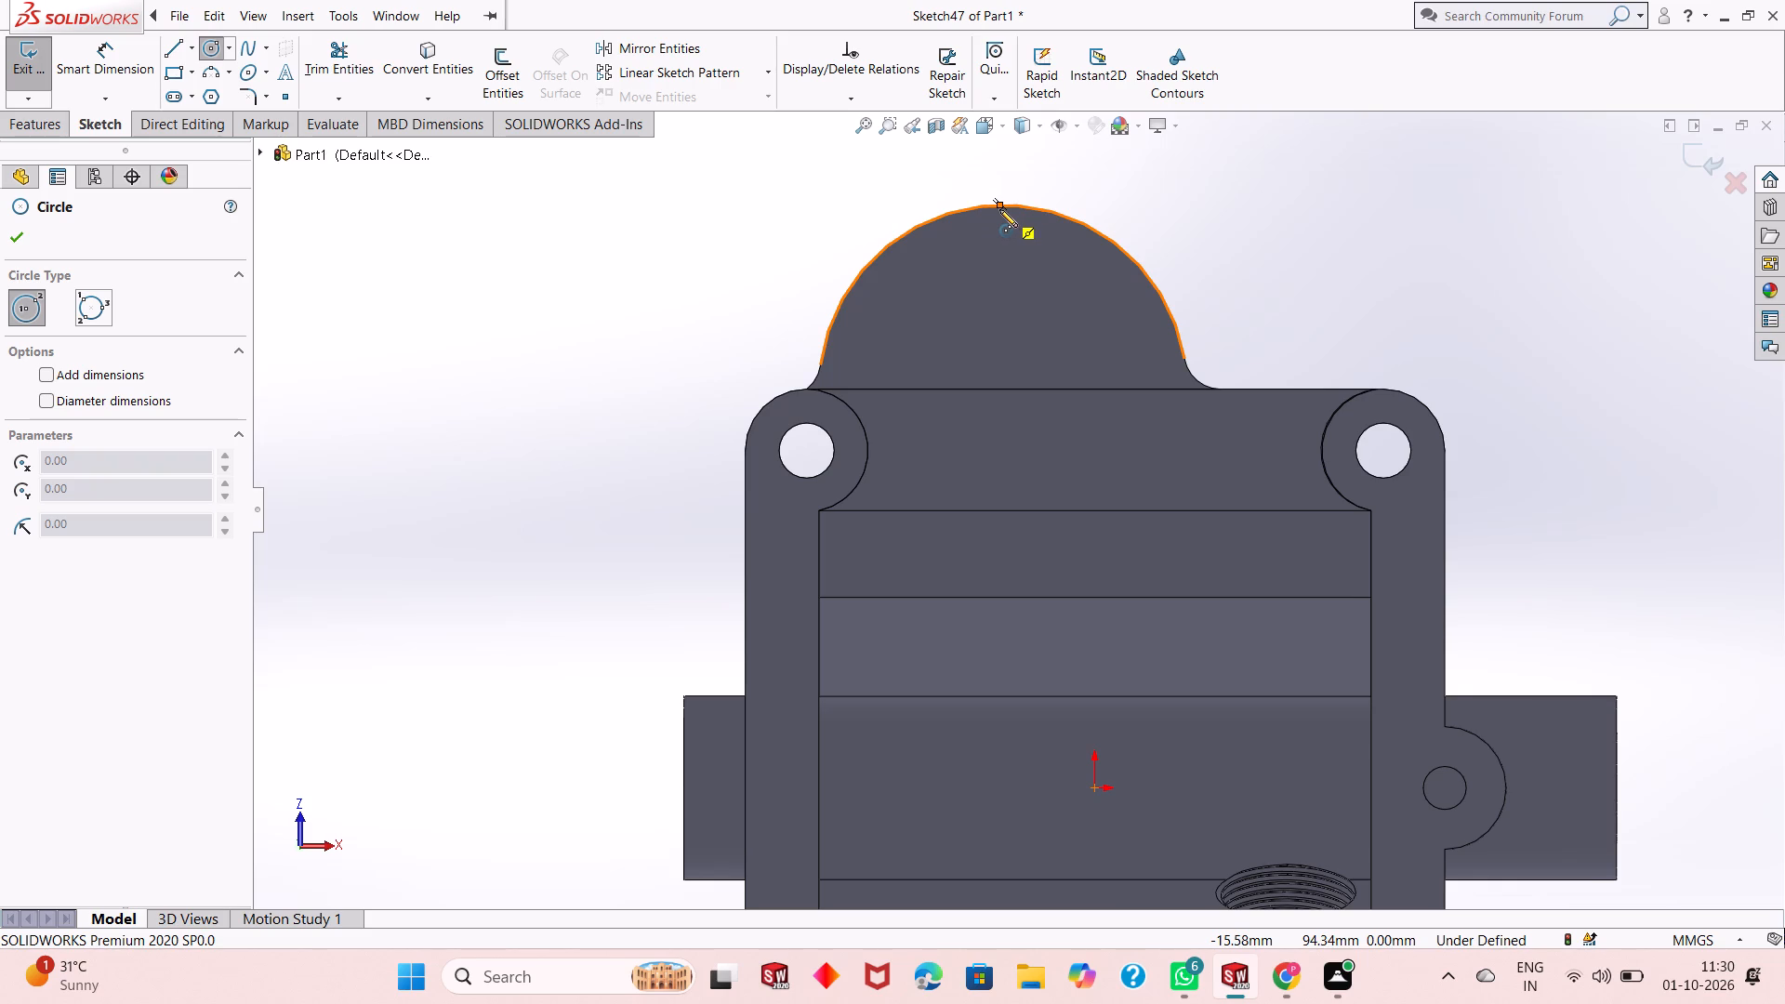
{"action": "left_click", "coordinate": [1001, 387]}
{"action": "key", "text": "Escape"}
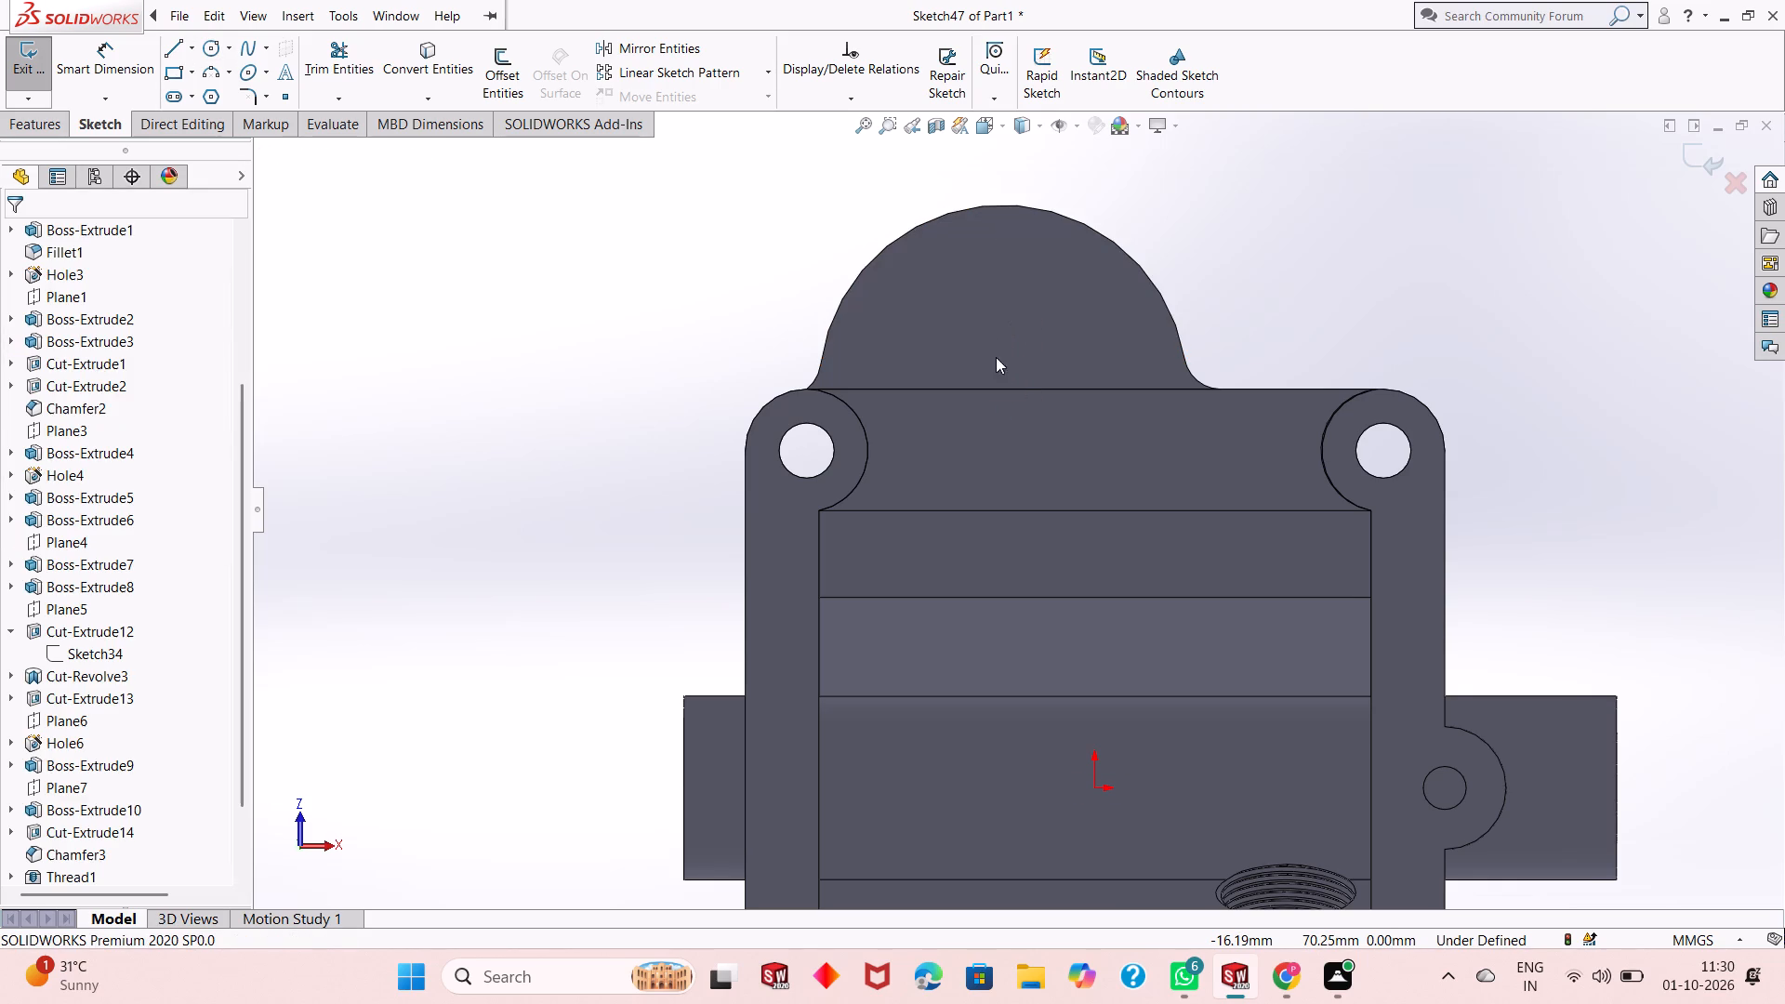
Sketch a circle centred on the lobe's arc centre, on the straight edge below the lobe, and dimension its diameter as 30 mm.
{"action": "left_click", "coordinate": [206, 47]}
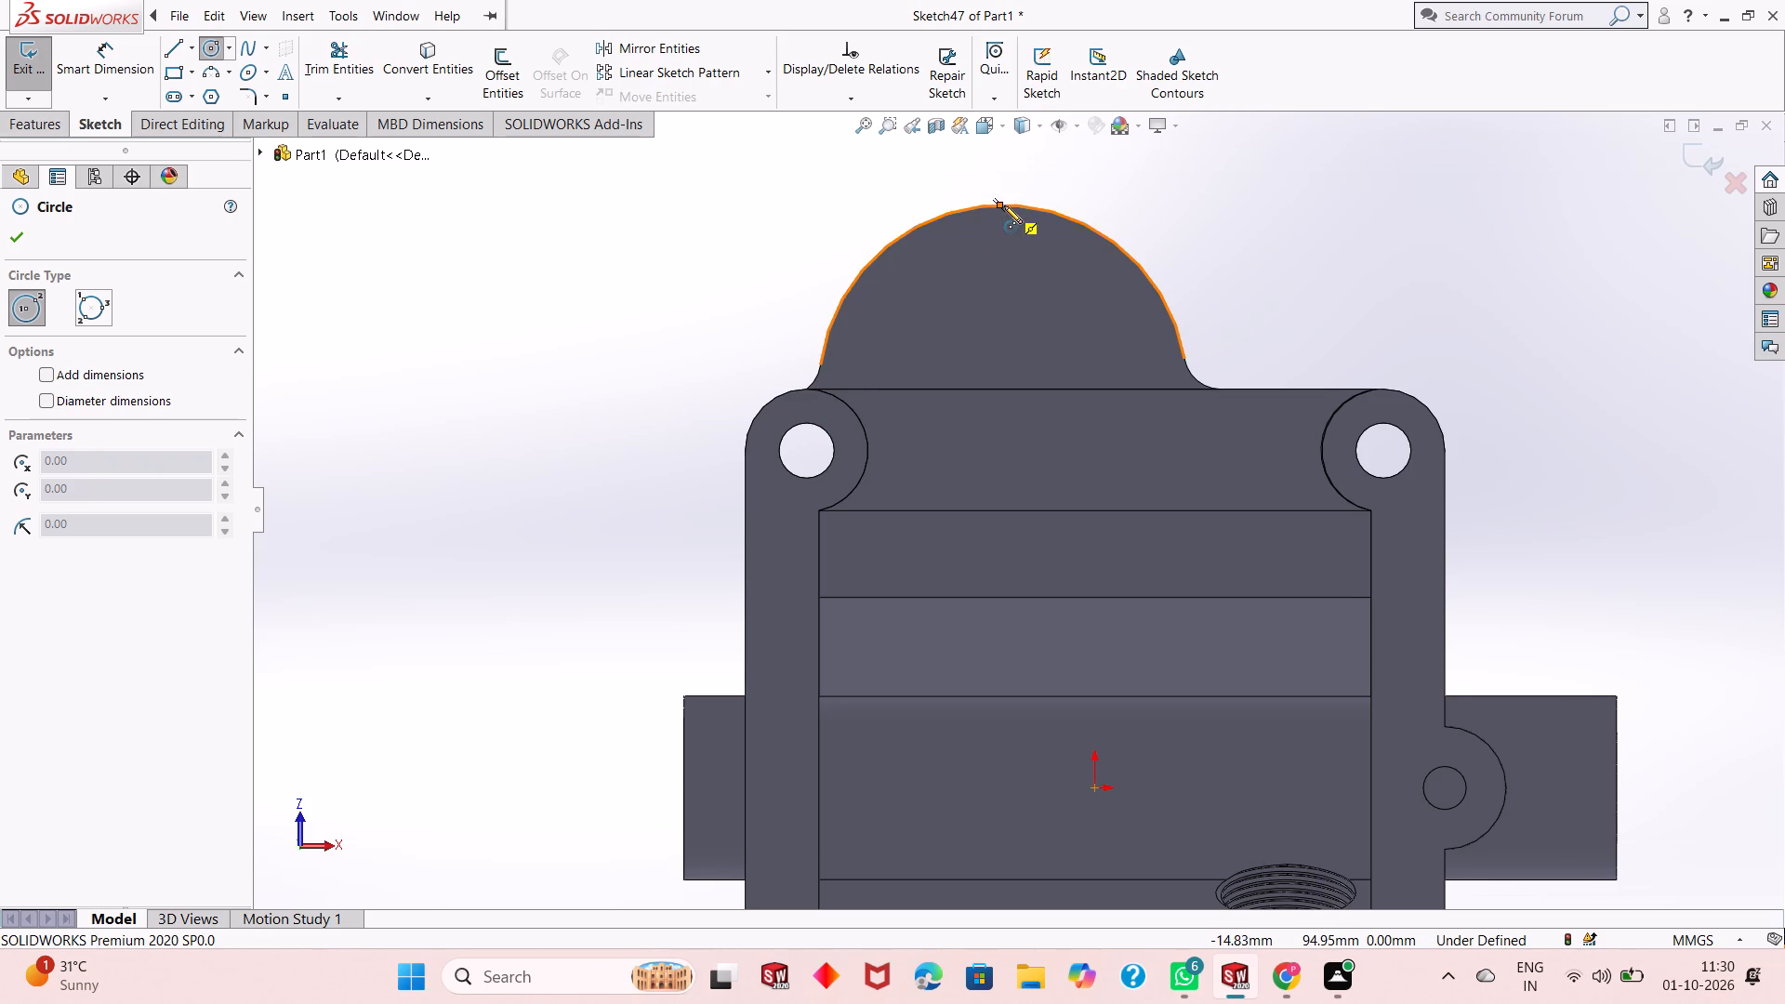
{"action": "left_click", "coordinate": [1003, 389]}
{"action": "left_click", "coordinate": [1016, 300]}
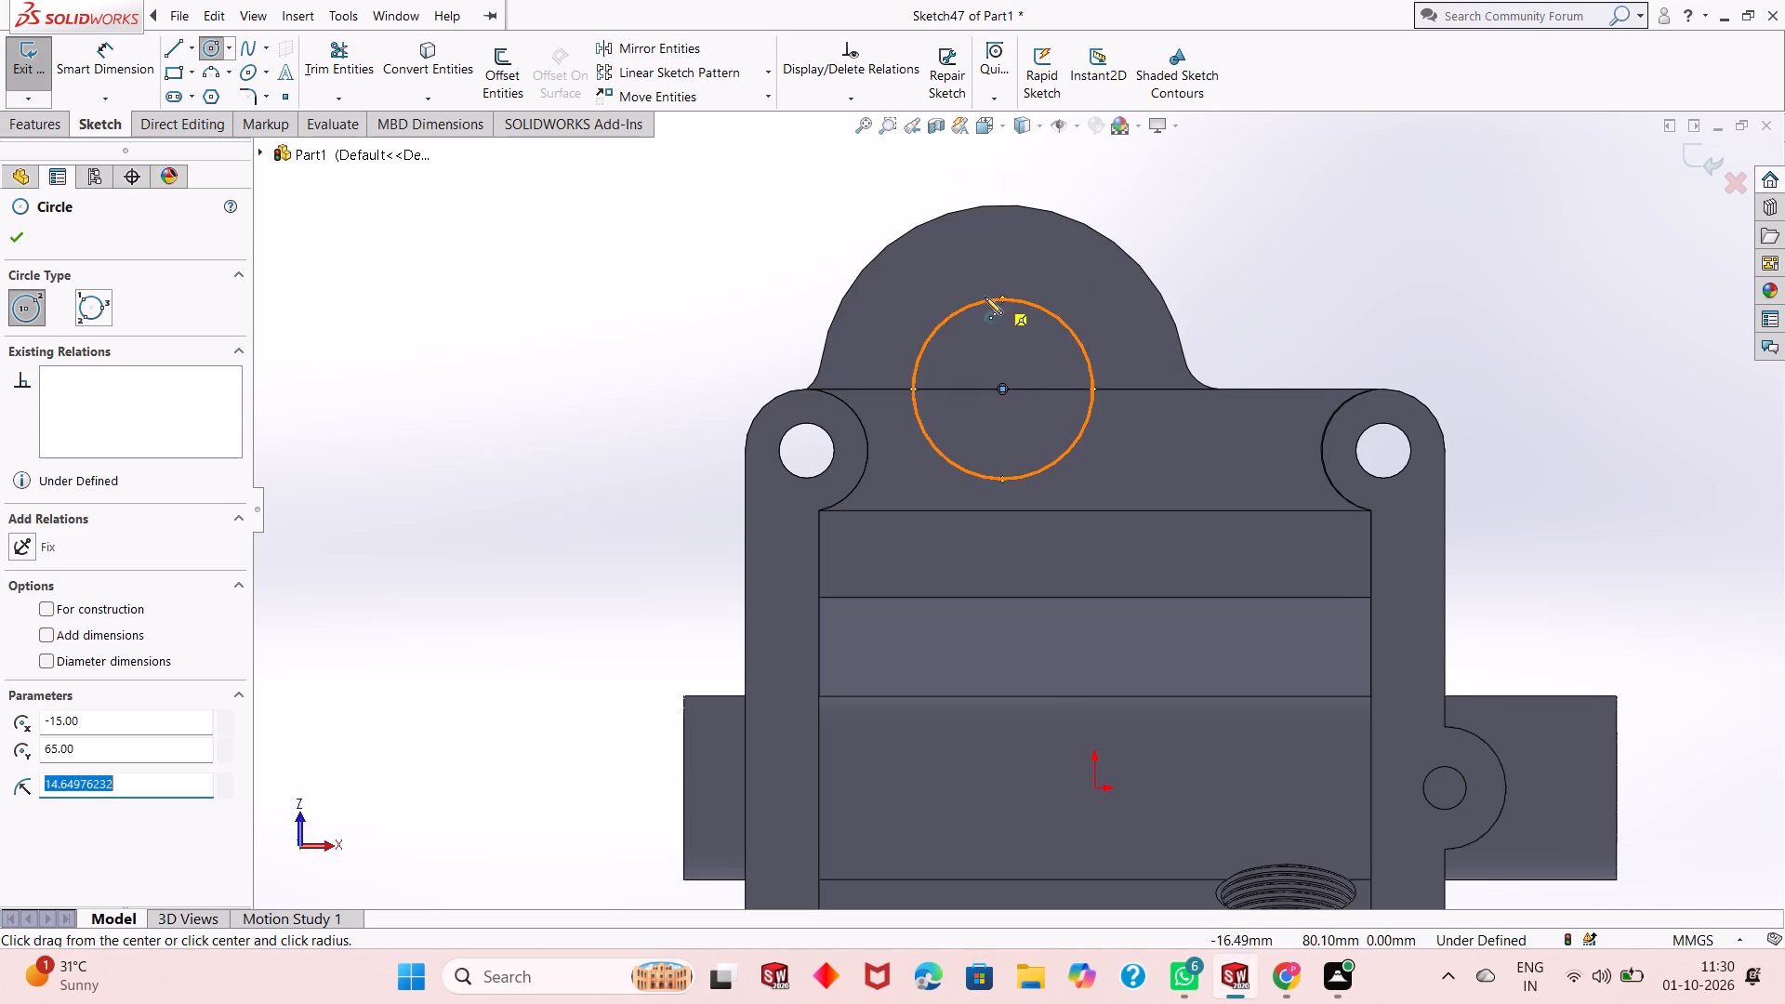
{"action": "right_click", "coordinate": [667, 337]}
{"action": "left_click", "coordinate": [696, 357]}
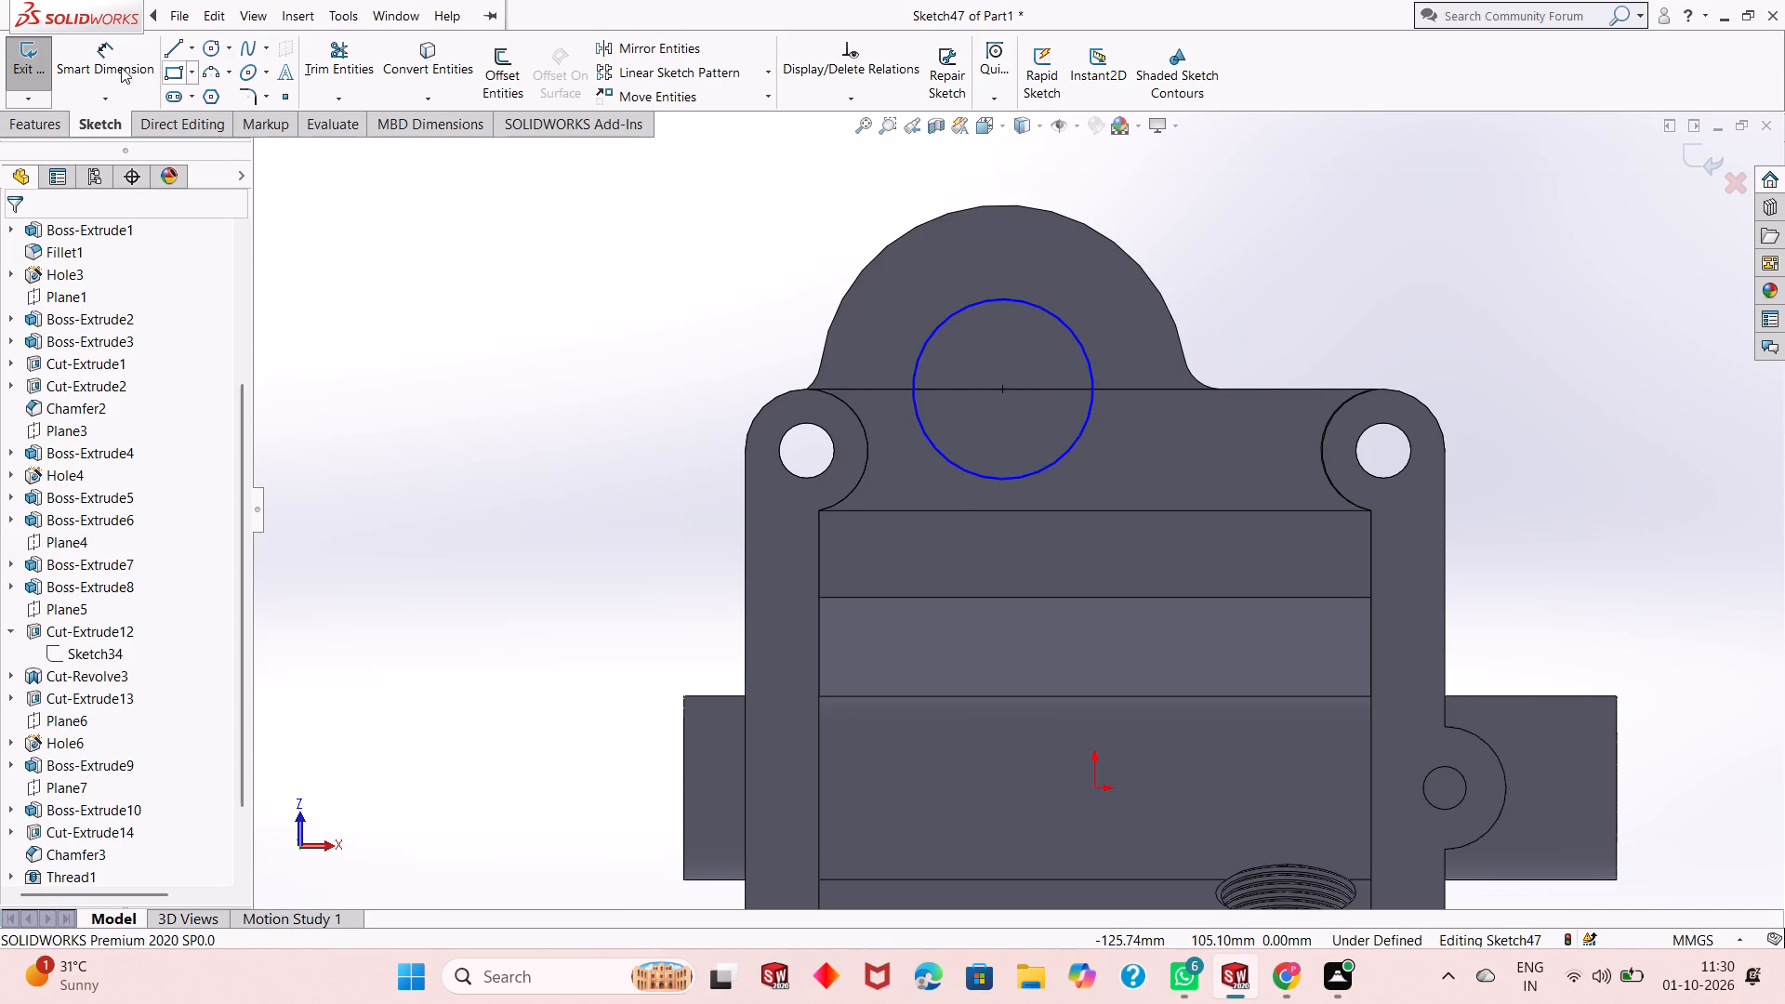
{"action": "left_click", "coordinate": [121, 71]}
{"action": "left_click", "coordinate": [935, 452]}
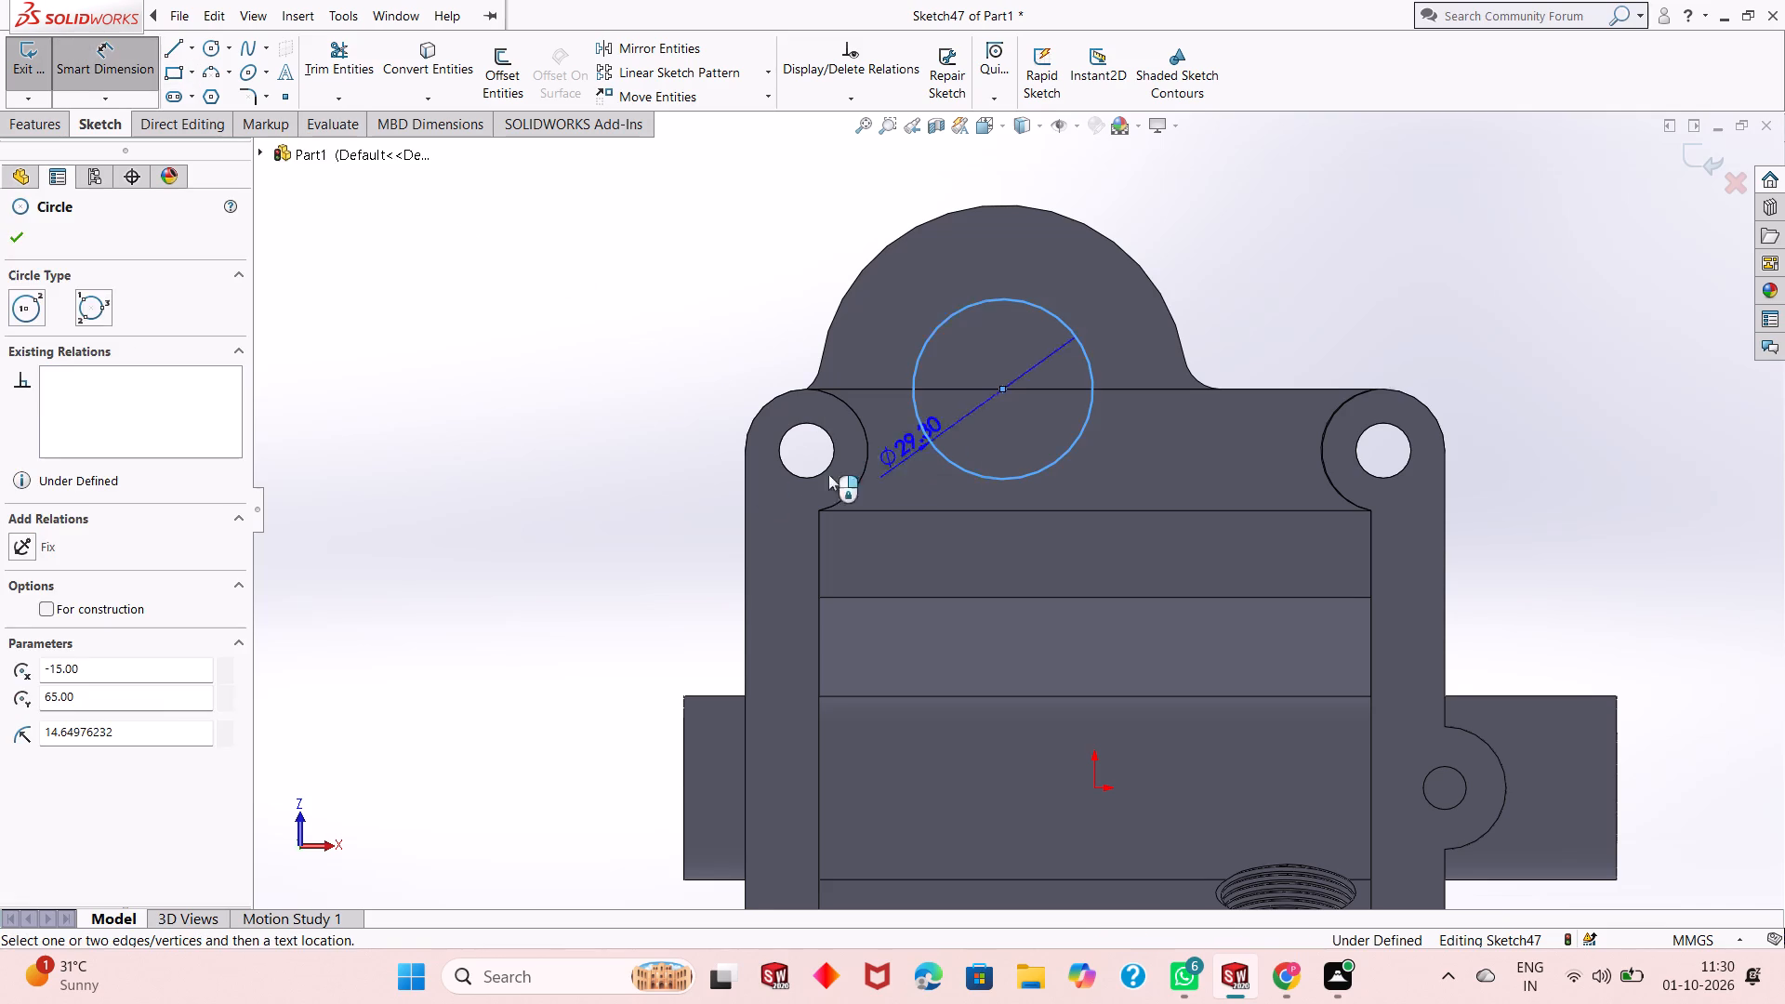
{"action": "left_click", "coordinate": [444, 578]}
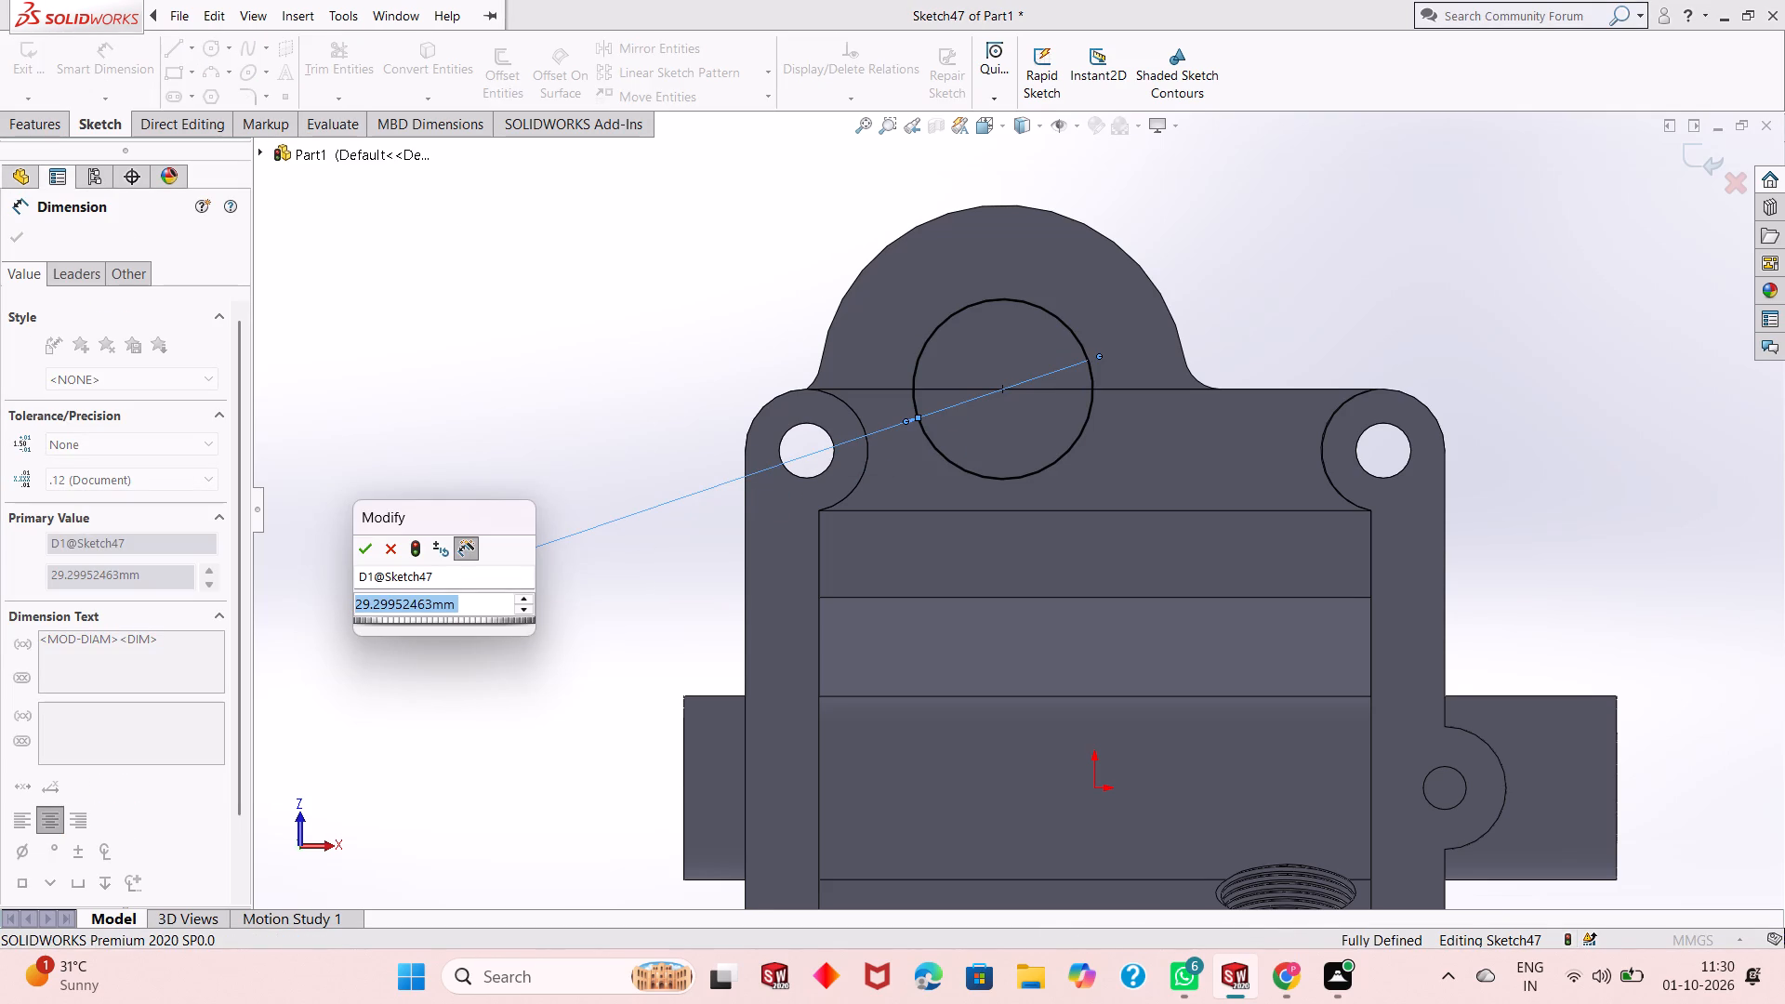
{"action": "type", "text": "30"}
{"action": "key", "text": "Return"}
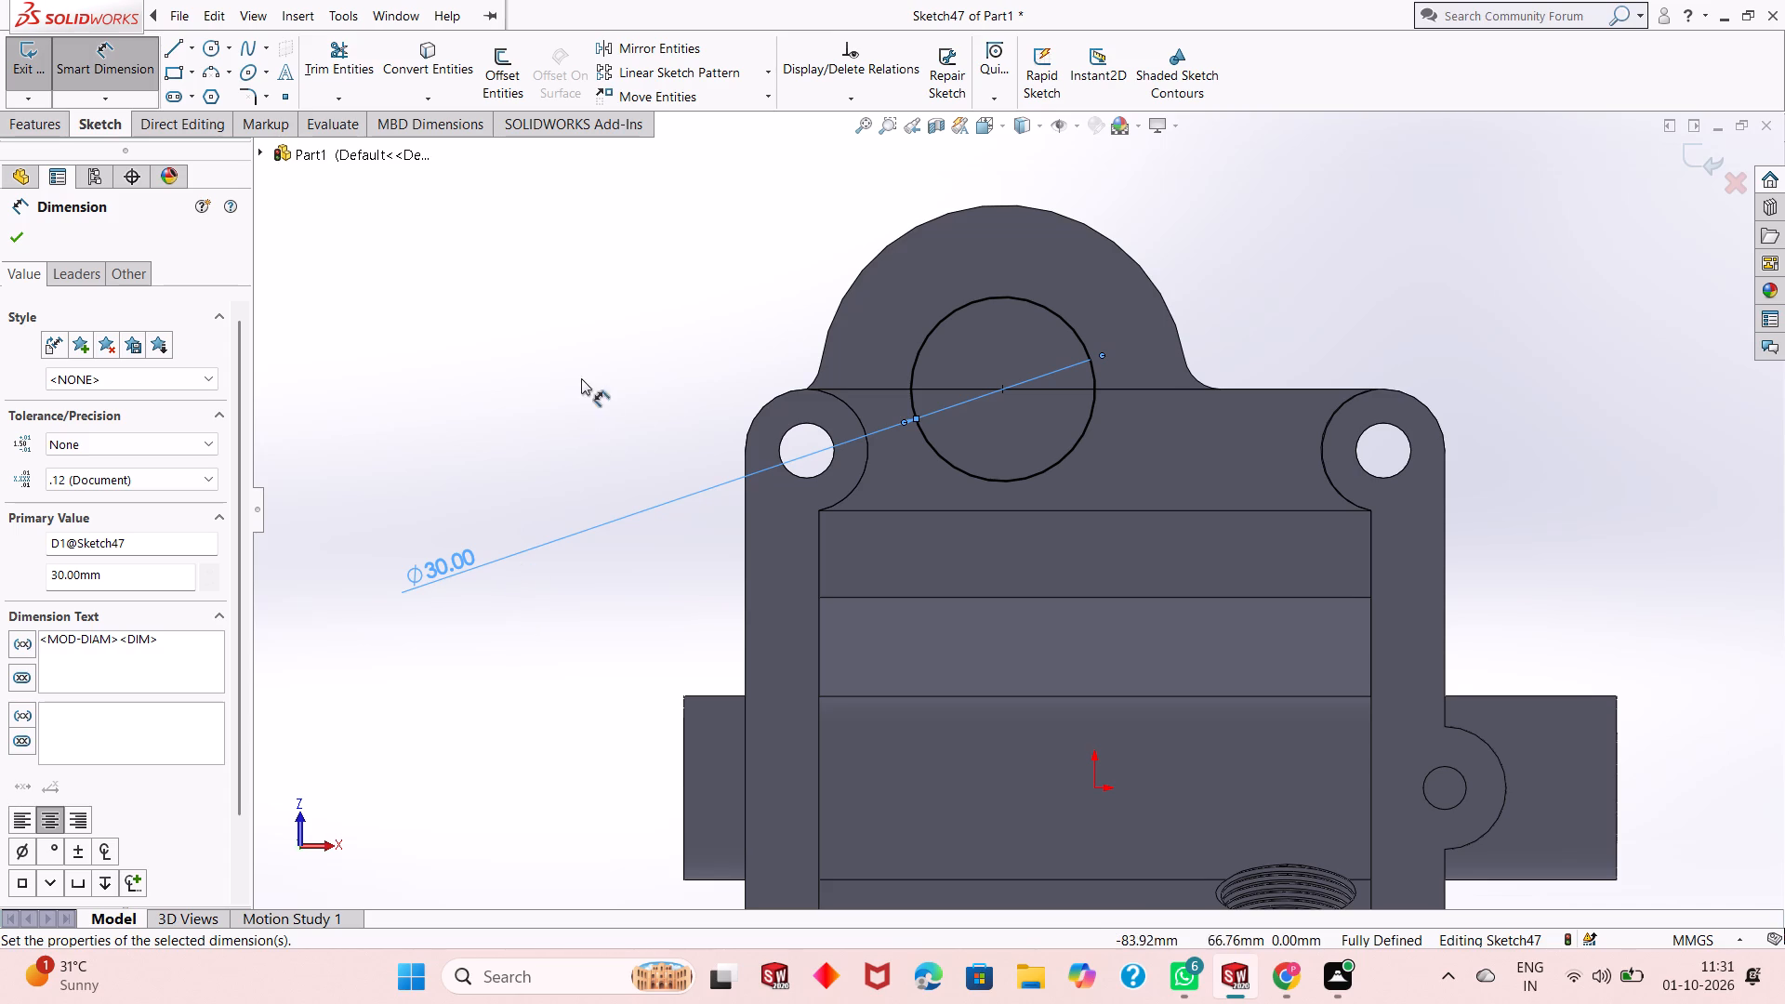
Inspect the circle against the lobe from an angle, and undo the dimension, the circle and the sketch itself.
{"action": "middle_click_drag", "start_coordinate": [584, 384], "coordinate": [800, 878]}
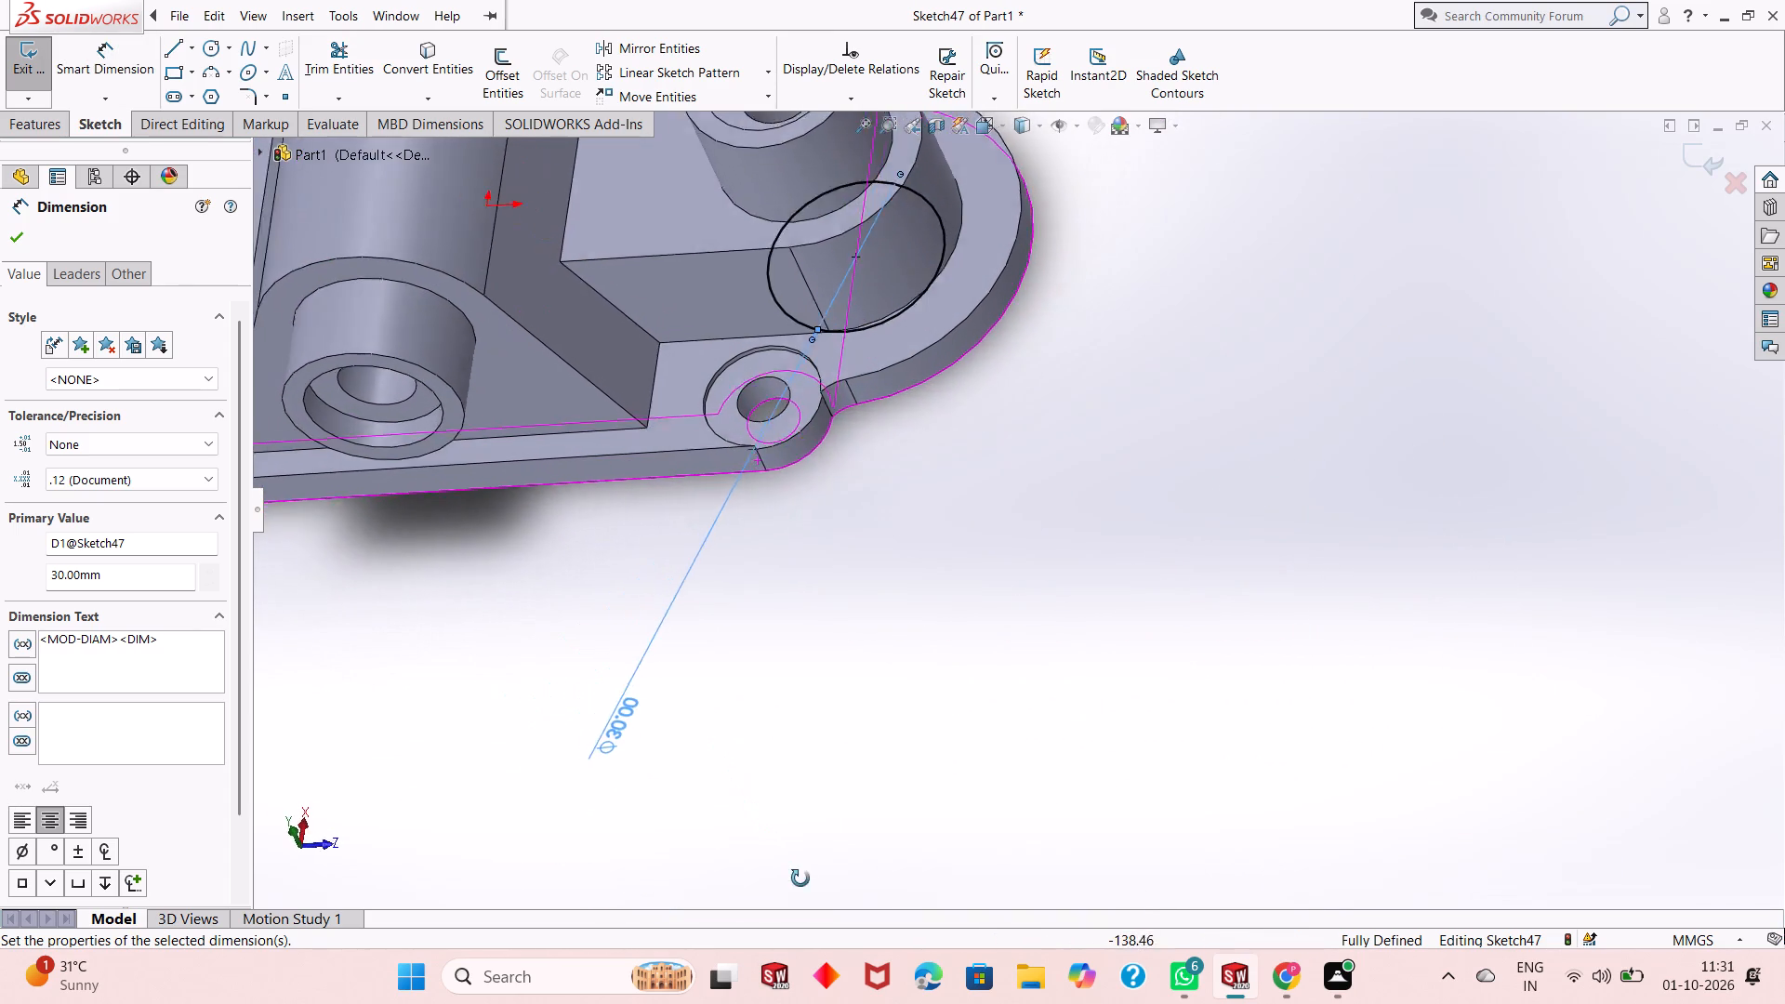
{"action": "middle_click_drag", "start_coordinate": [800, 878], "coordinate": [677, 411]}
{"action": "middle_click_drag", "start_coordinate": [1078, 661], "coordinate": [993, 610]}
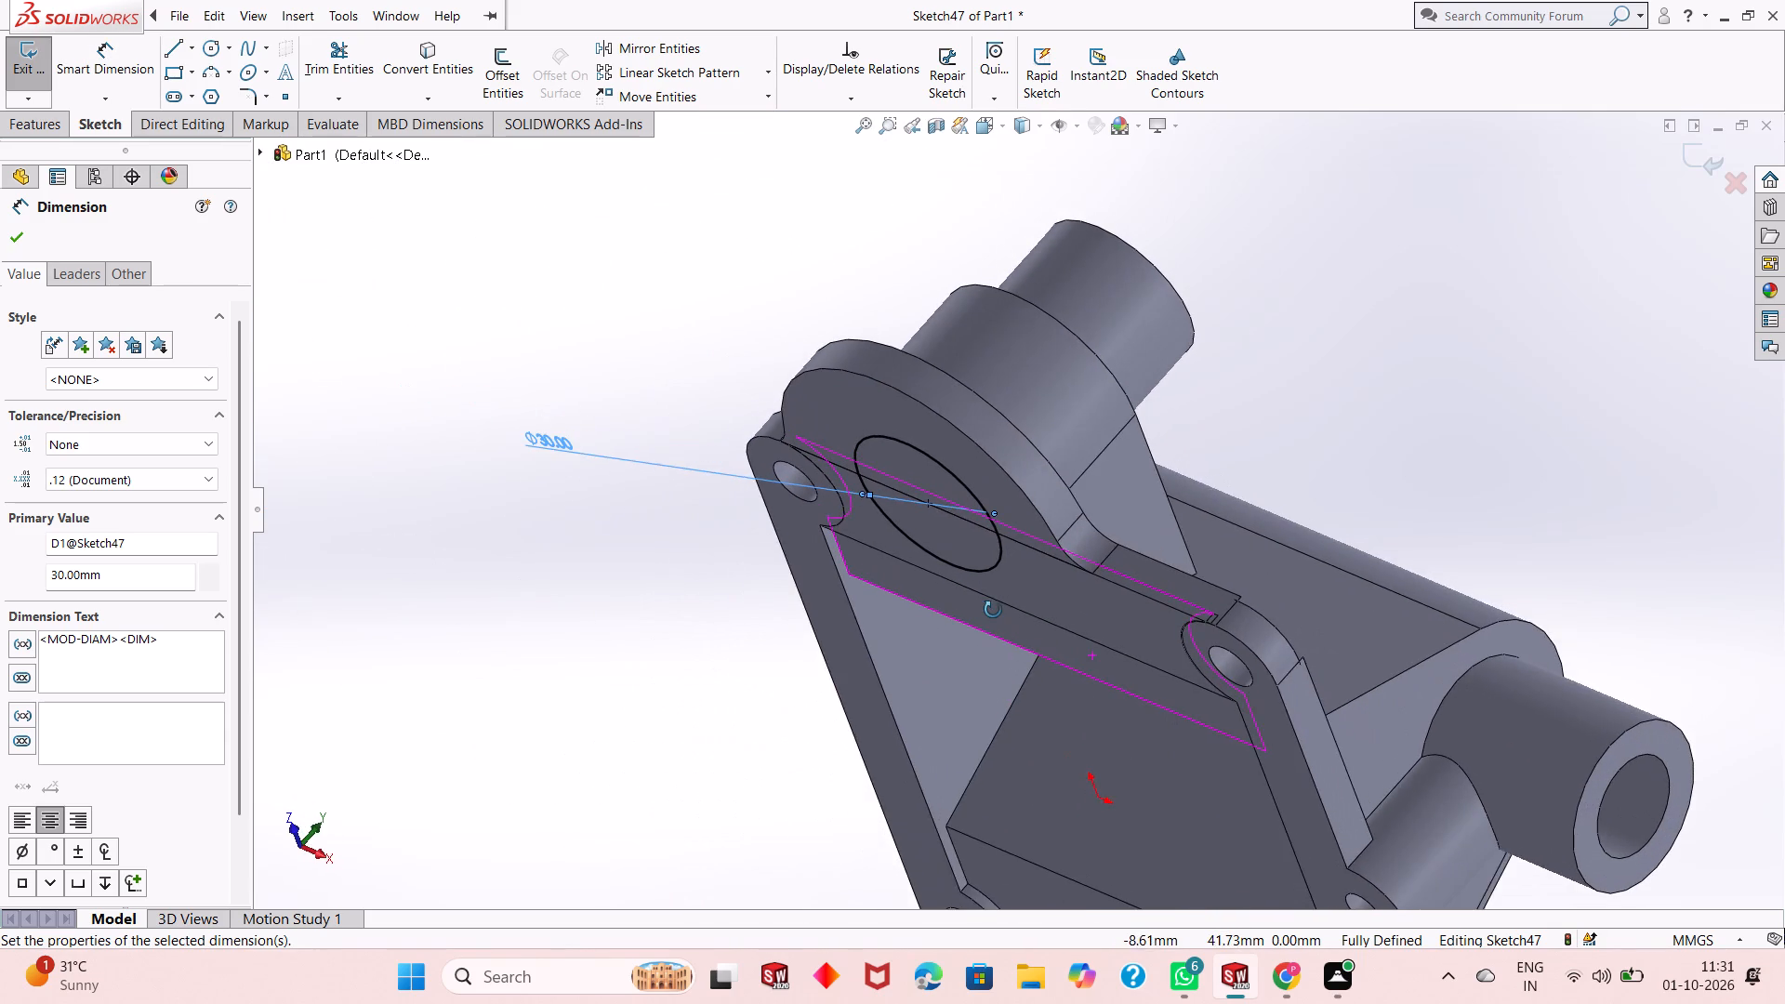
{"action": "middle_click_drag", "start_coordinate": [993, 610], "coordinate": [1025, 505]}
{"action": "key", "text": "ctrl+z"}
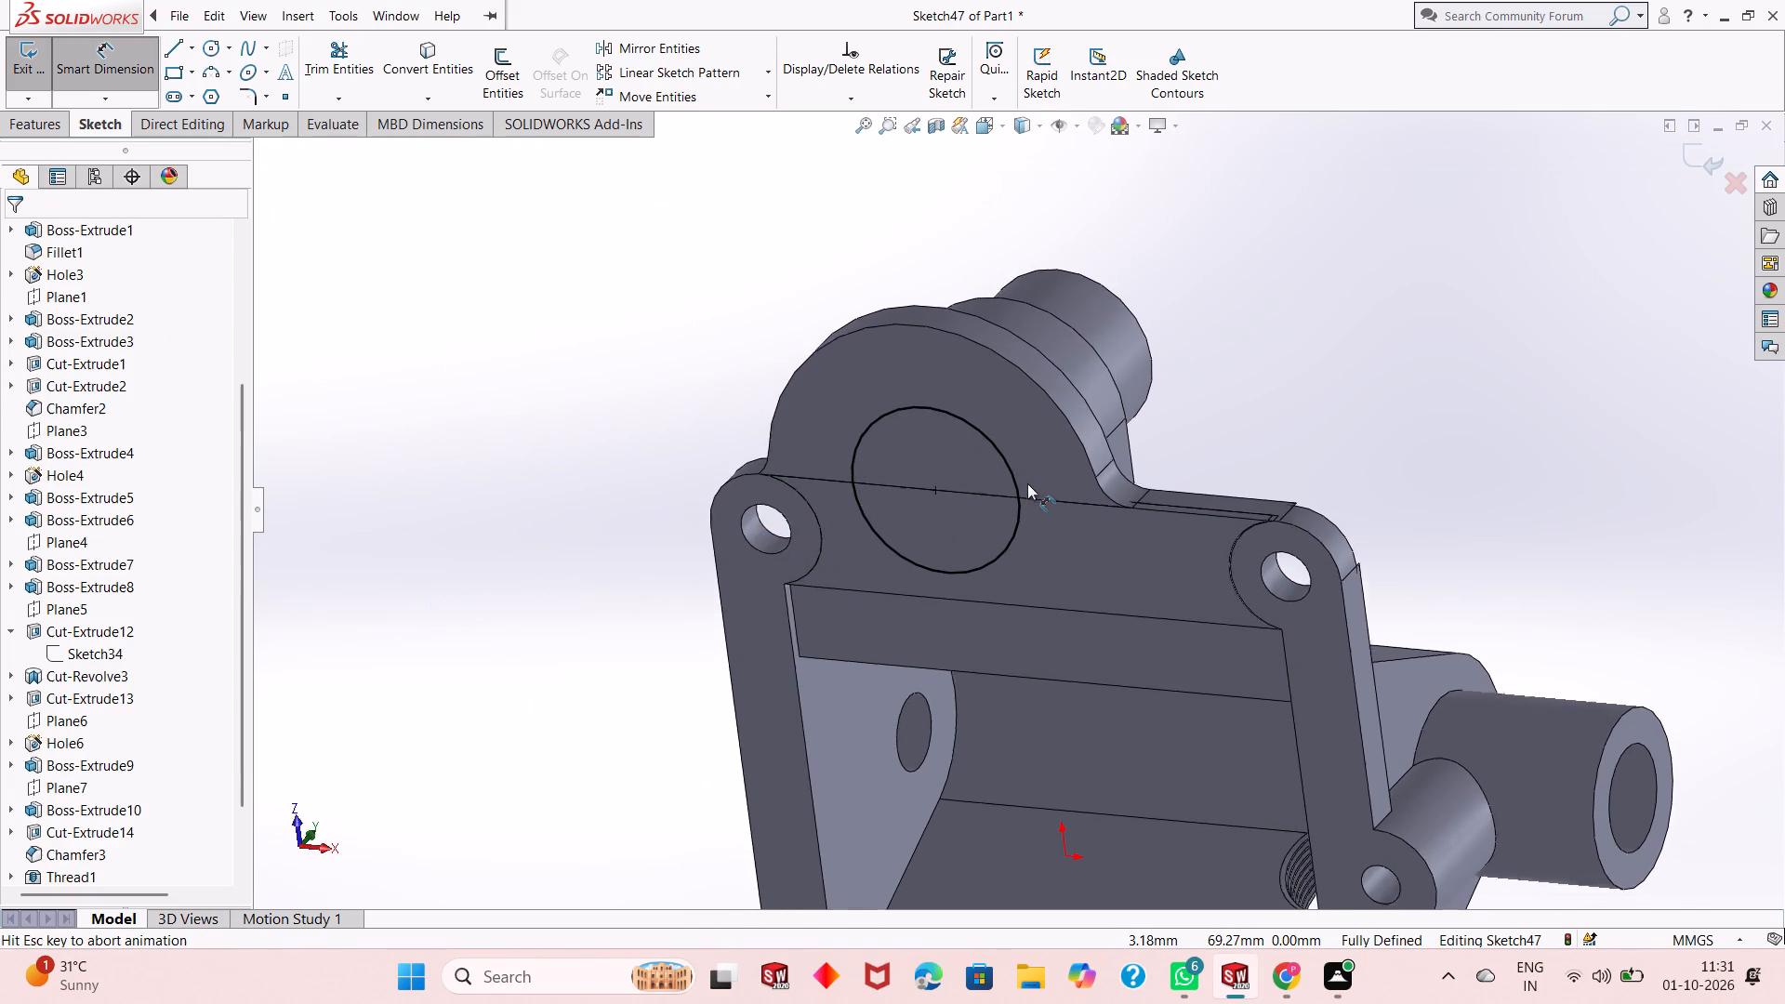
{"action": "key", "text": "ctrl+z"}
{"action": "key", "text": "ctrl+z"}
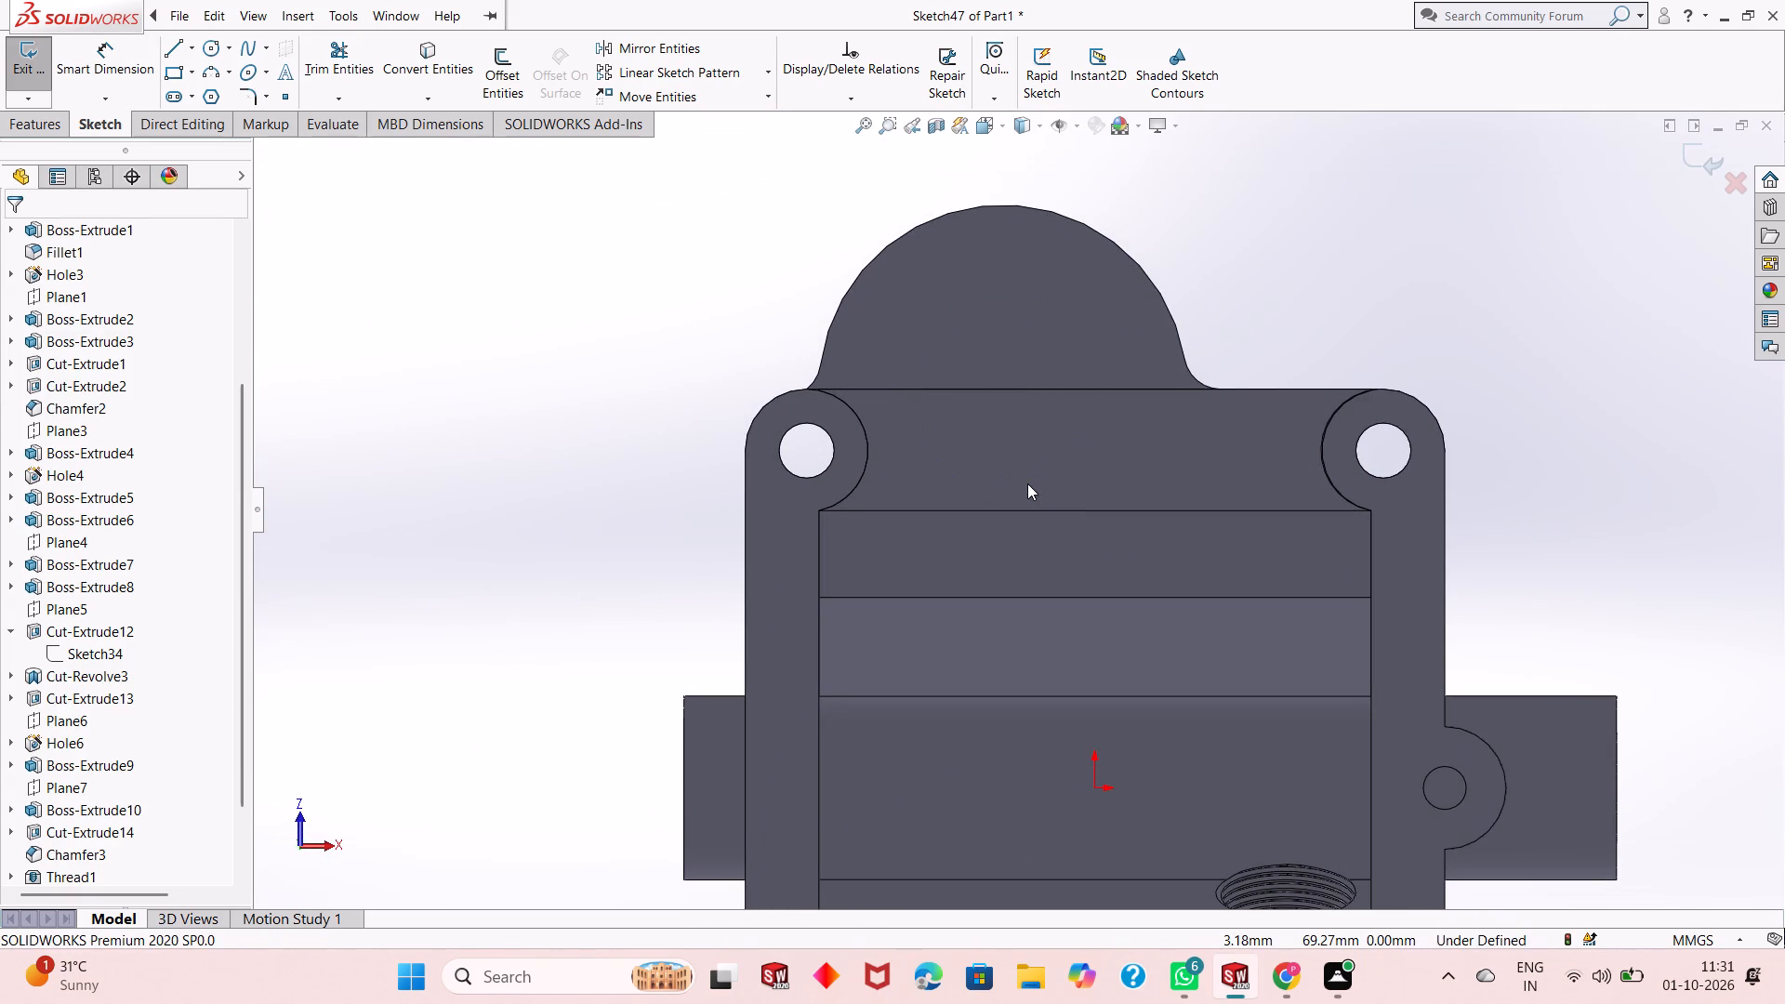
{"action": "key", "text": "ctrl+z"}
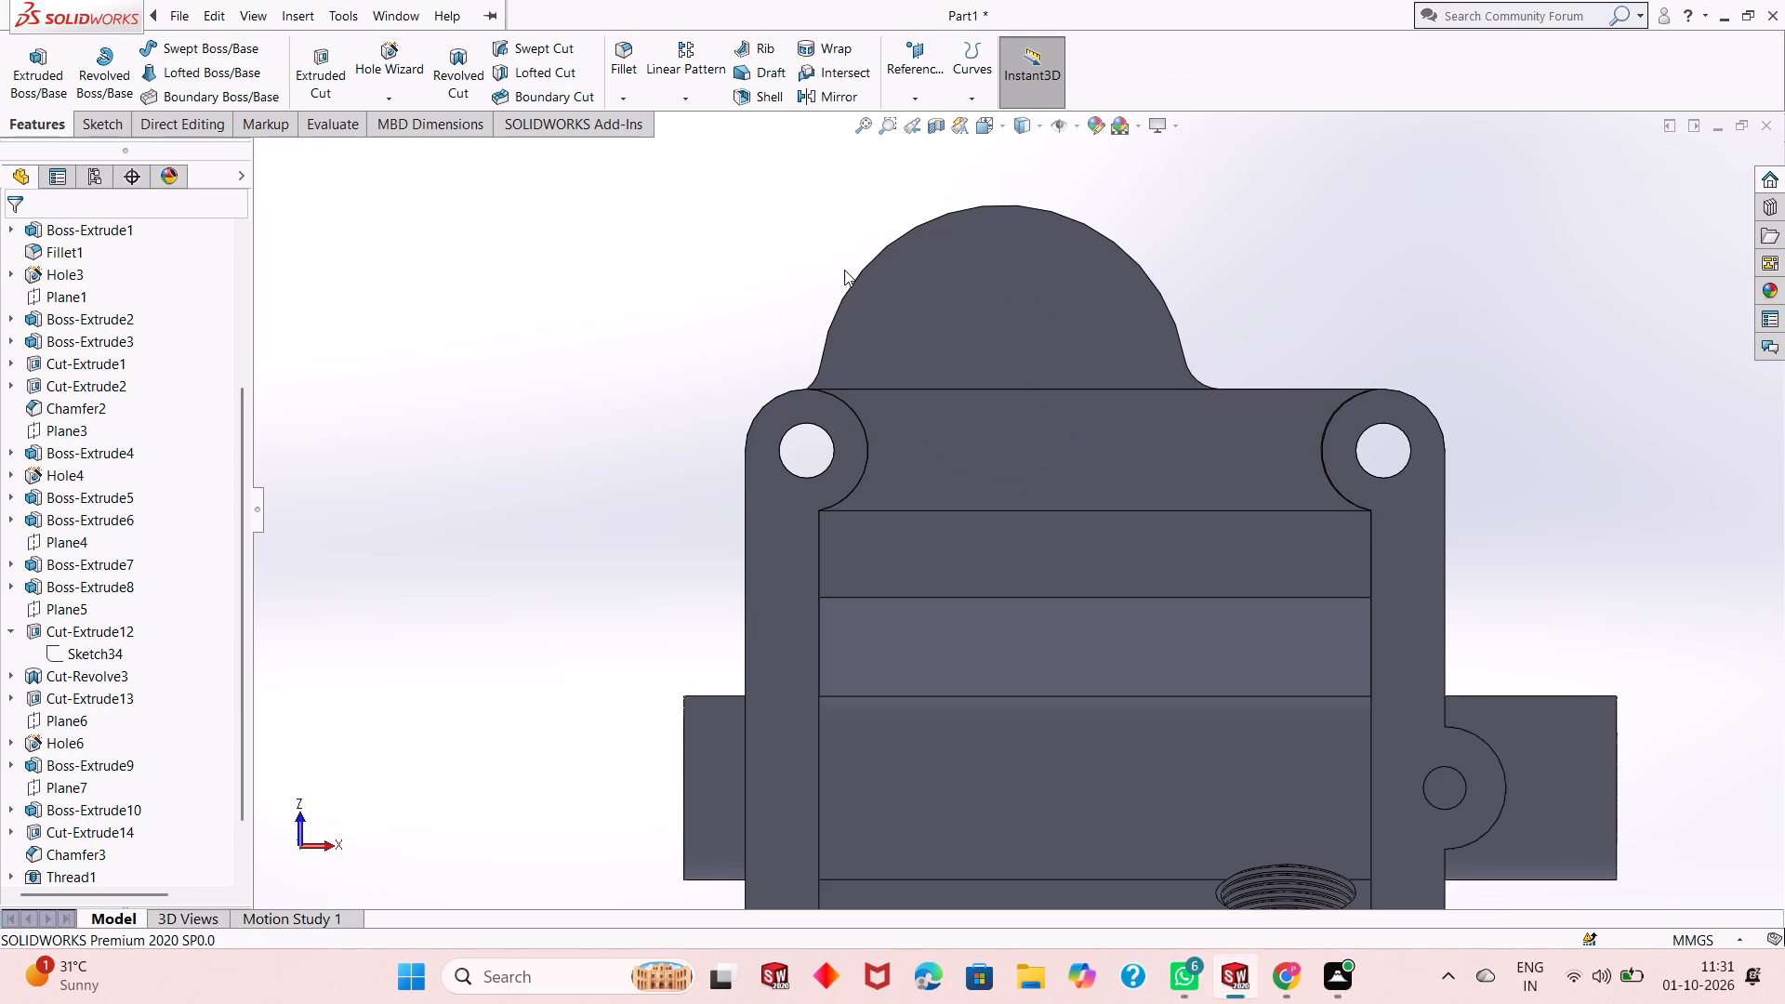
Start a new sketch on the flat base face that includes the lobe.
{"action": "scroll", "coordinate": [58, 581], "scroll_direction": "down", "scroll_amount": 5}
{"action": "left_click", "coordinate": [956, 345]}
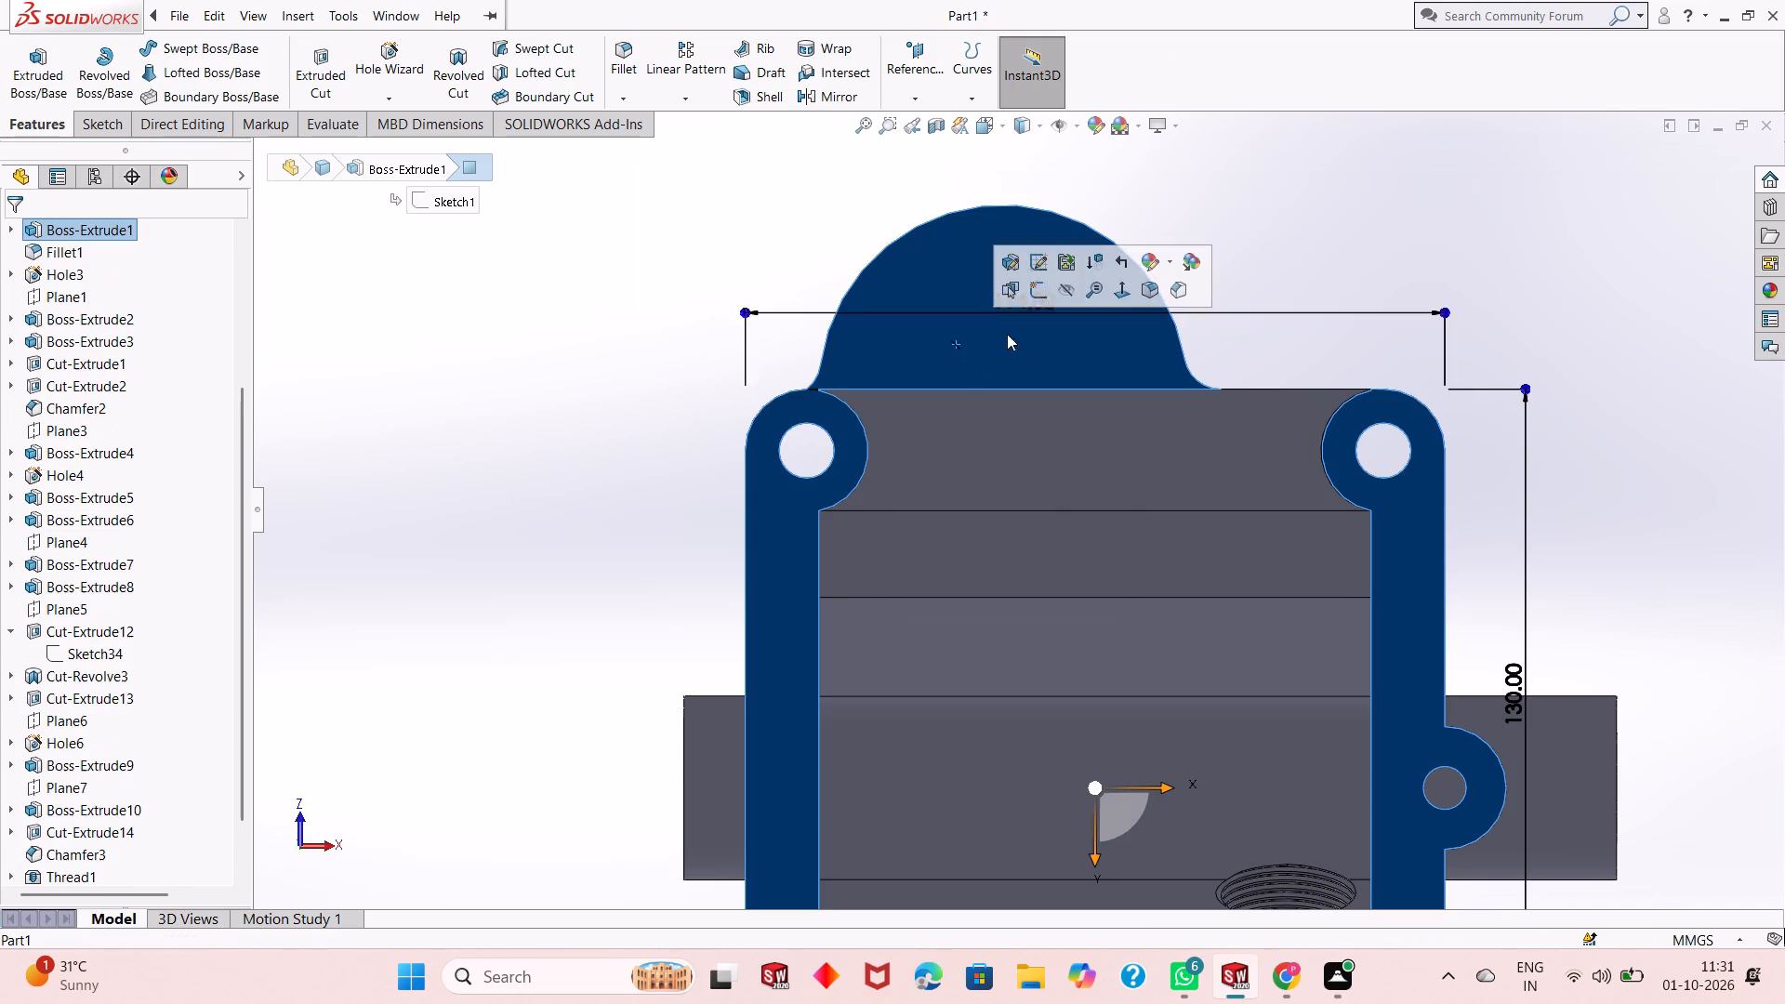
{"action": "left_click", "coordinate": [1033, 290]}
{"action": "left_click", "coordinate": [408, 344]}
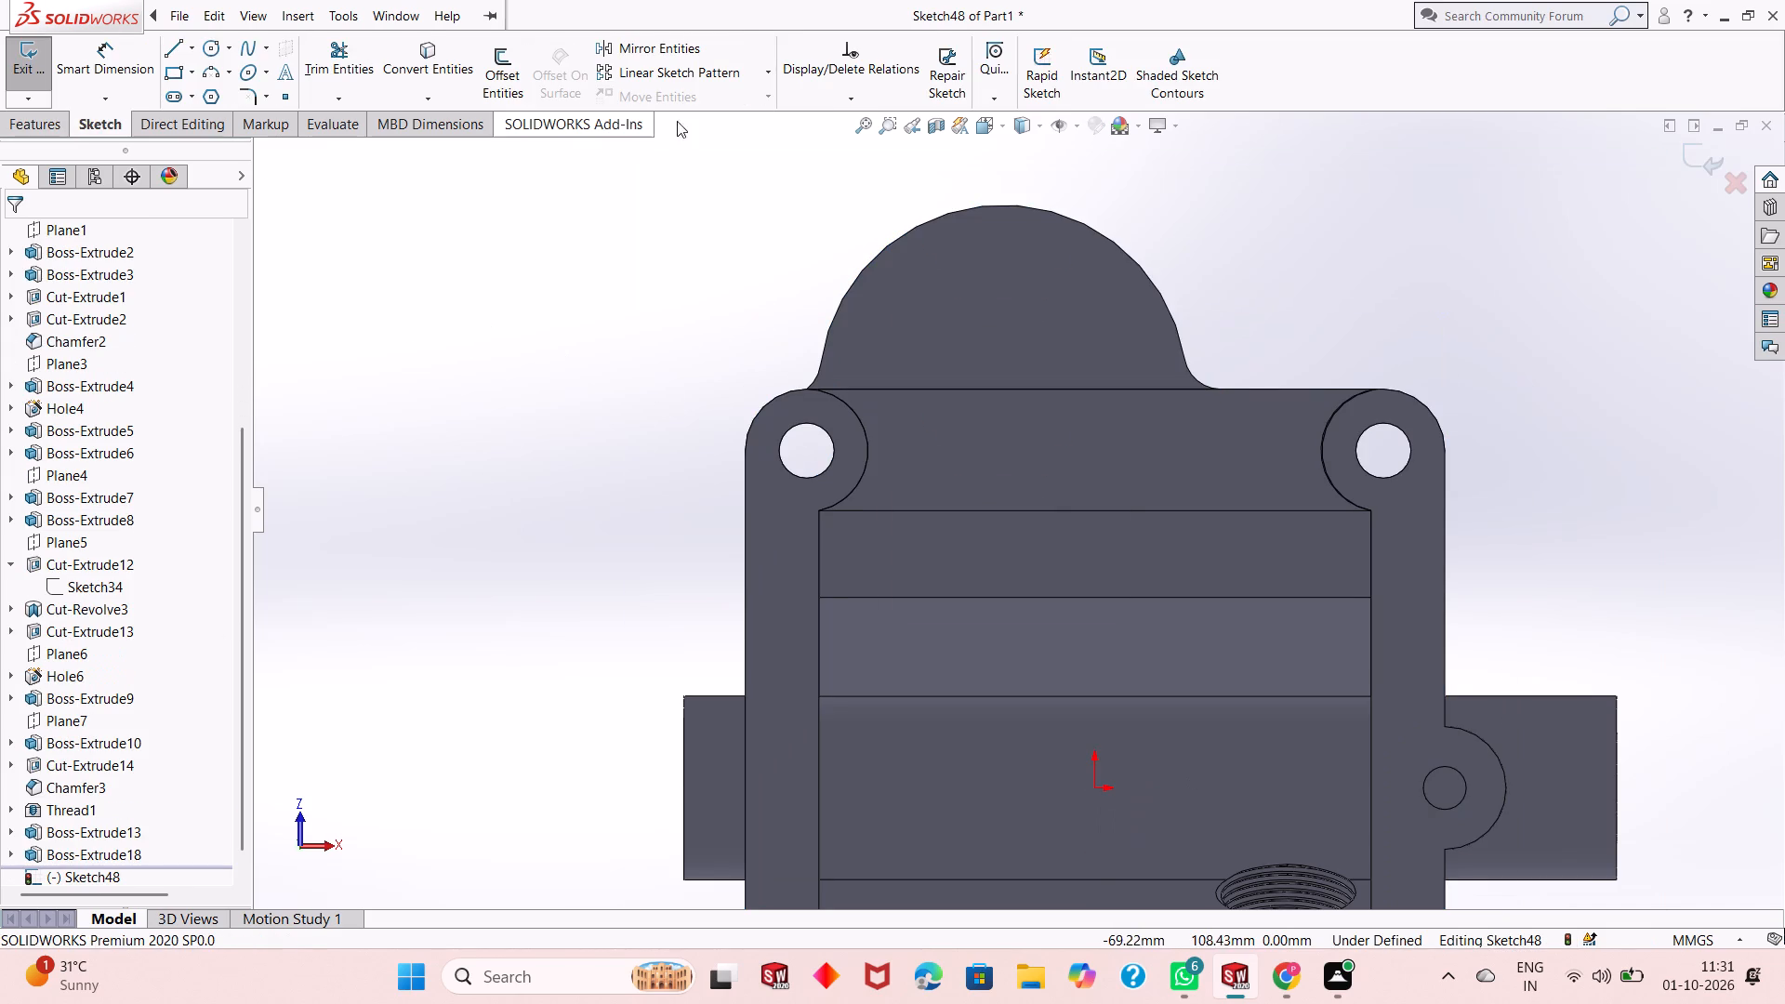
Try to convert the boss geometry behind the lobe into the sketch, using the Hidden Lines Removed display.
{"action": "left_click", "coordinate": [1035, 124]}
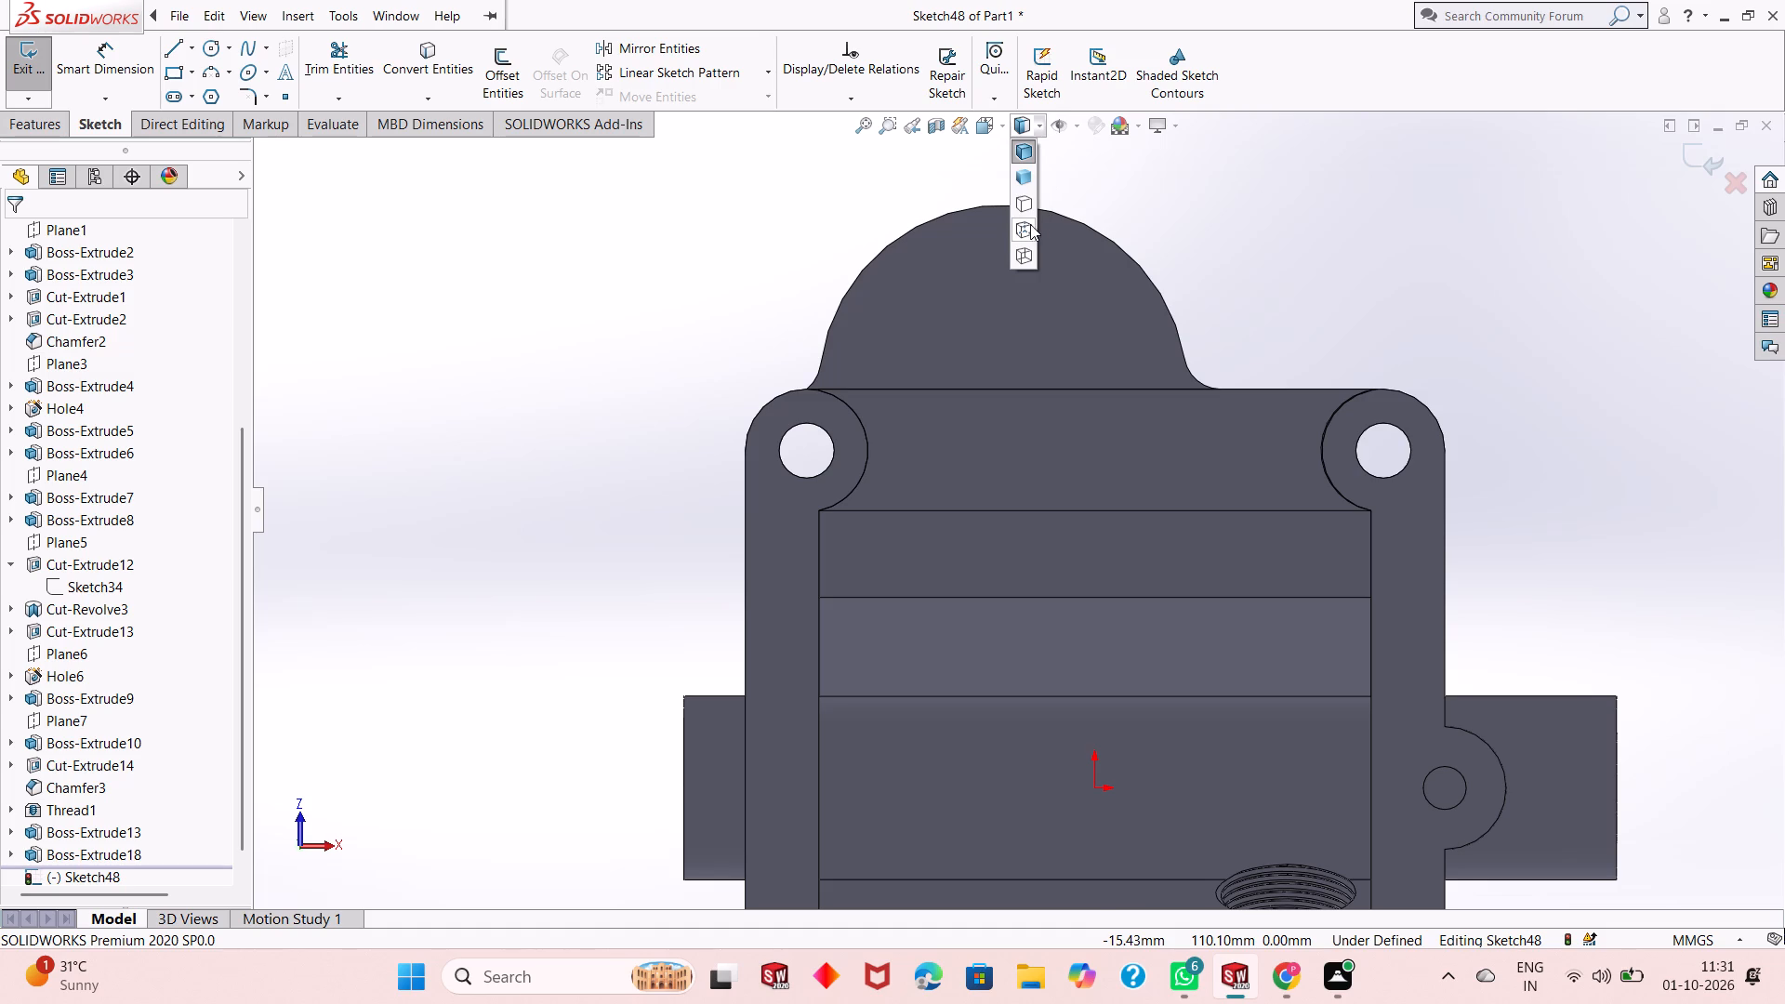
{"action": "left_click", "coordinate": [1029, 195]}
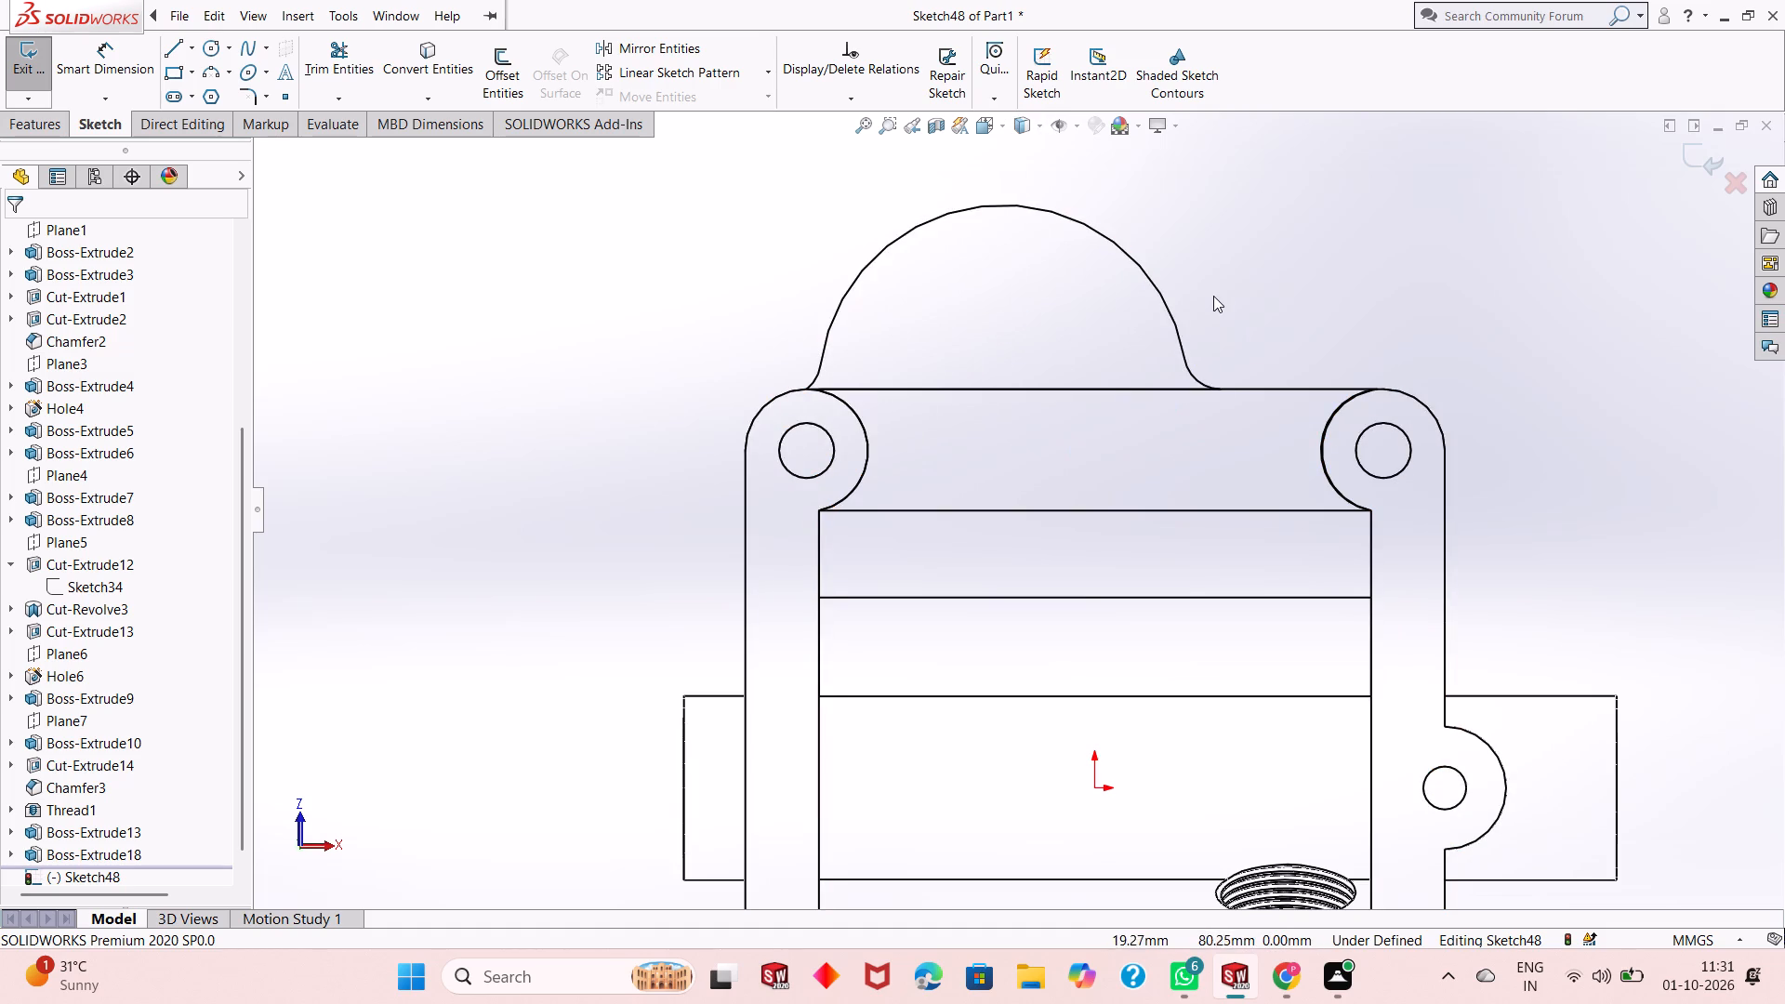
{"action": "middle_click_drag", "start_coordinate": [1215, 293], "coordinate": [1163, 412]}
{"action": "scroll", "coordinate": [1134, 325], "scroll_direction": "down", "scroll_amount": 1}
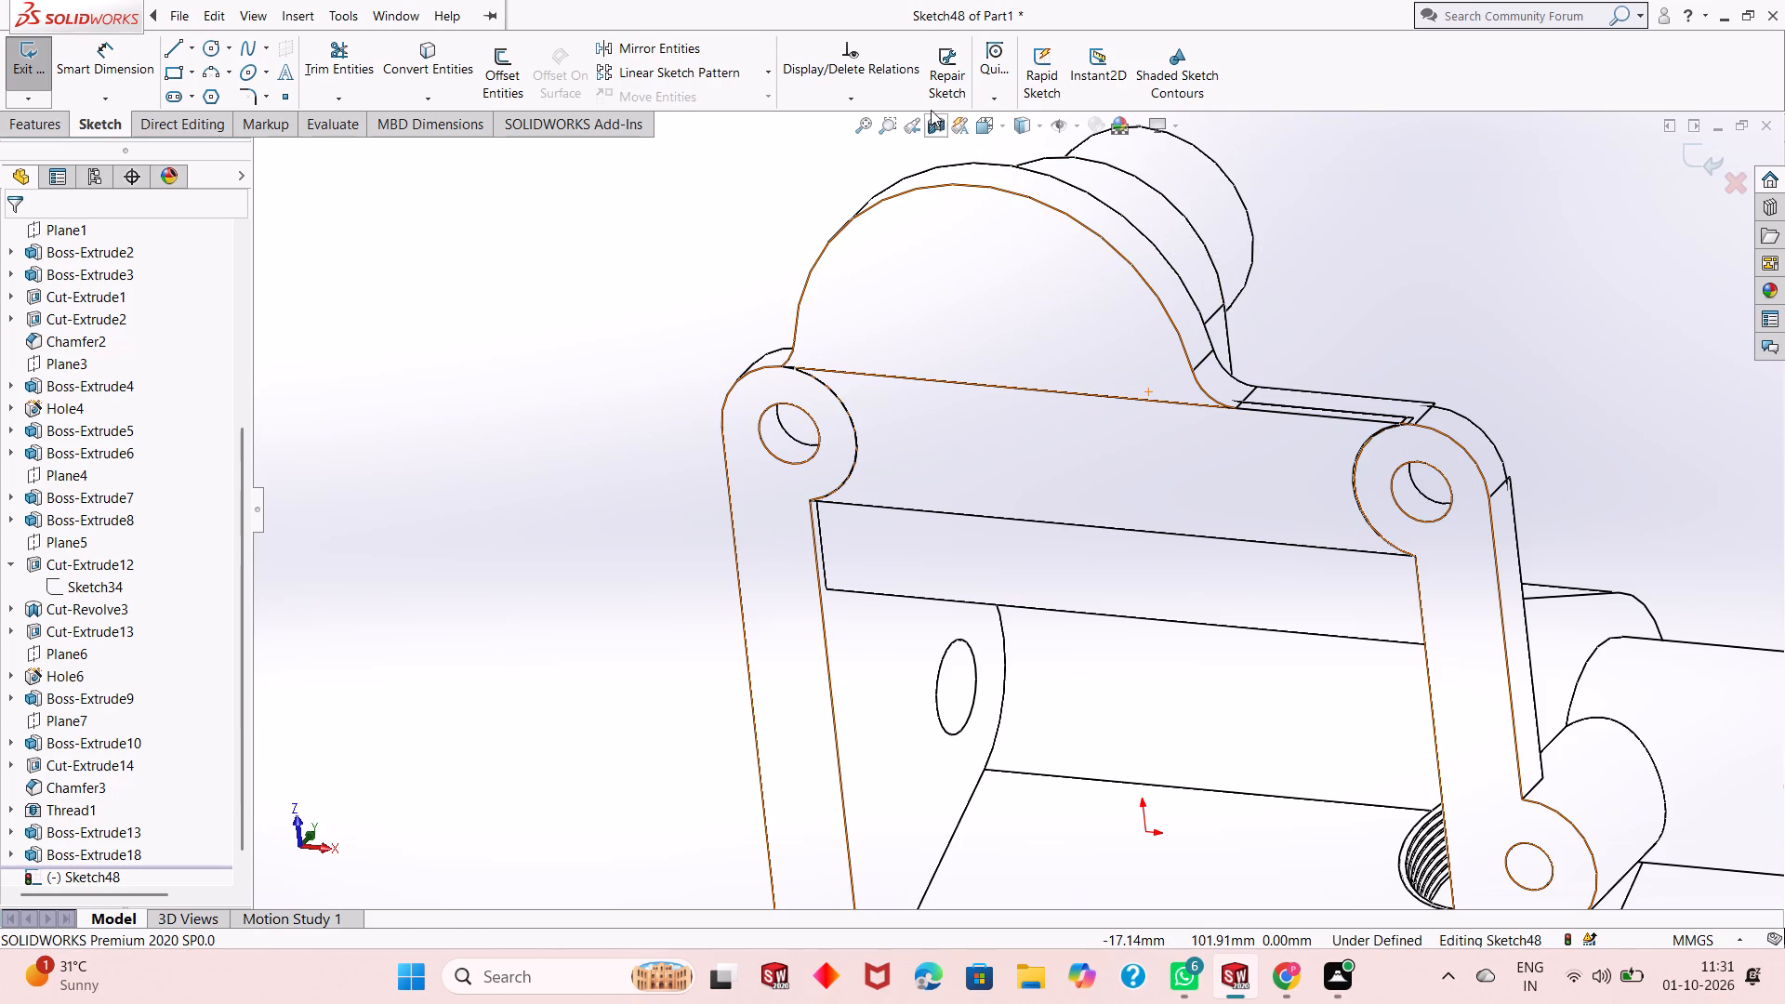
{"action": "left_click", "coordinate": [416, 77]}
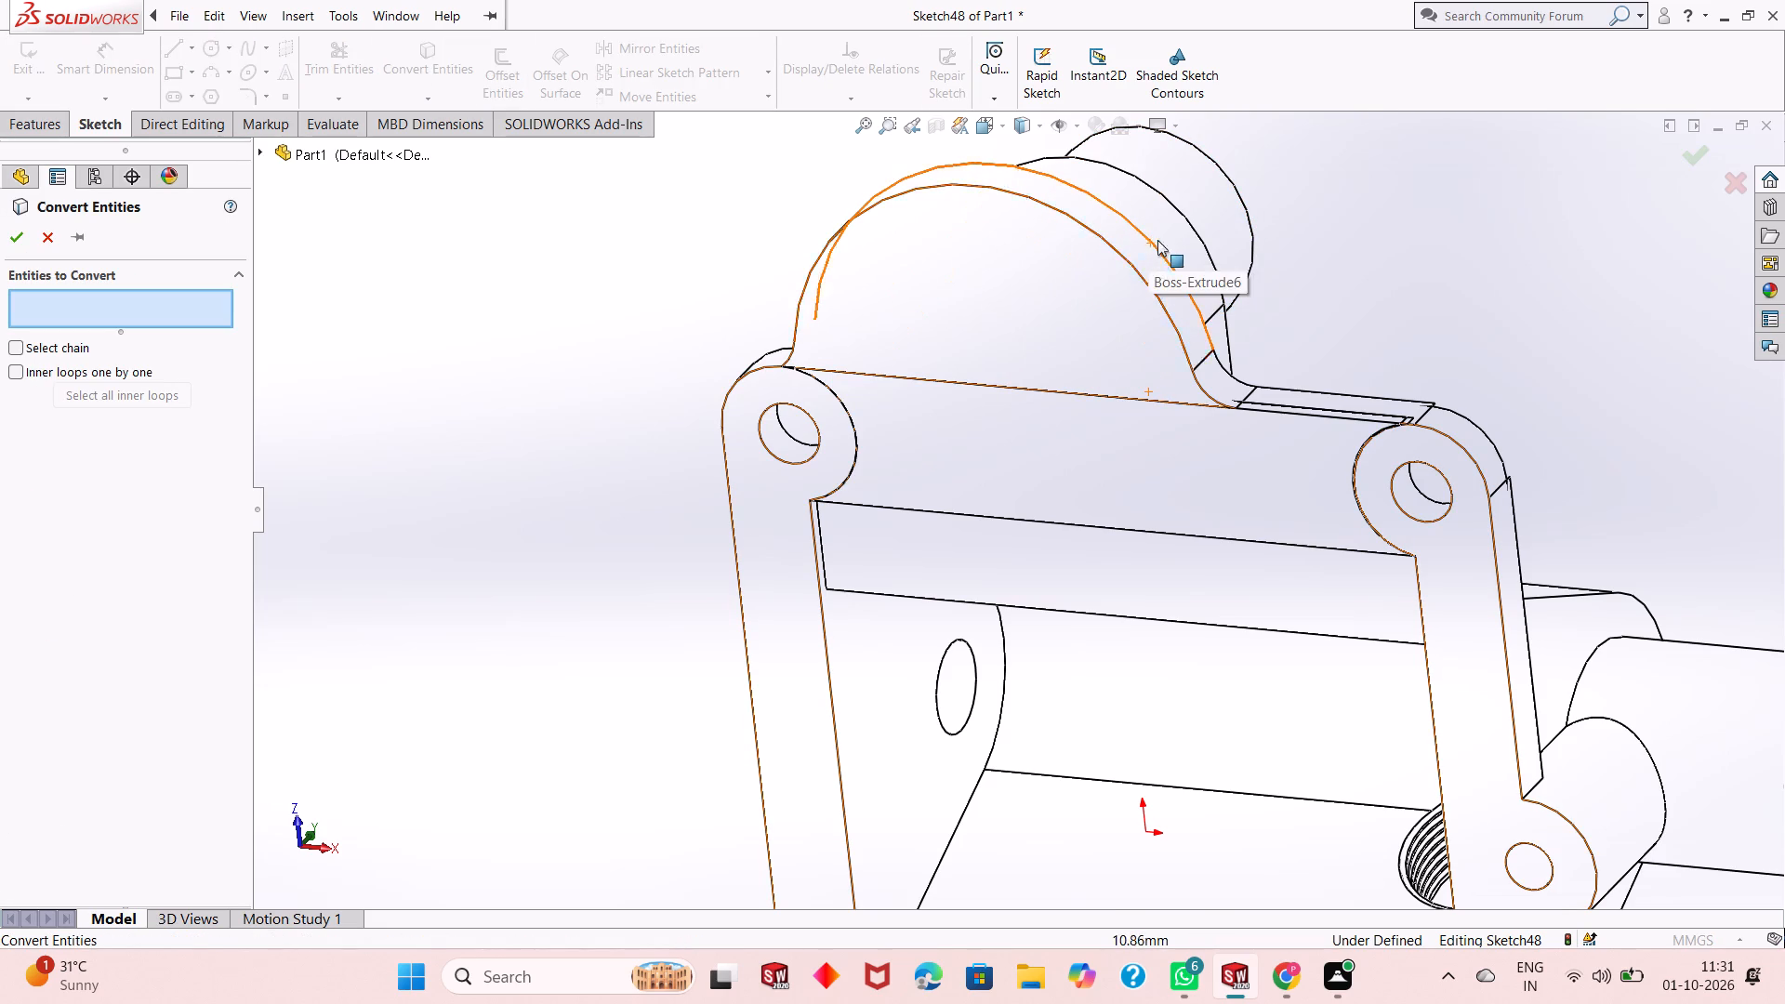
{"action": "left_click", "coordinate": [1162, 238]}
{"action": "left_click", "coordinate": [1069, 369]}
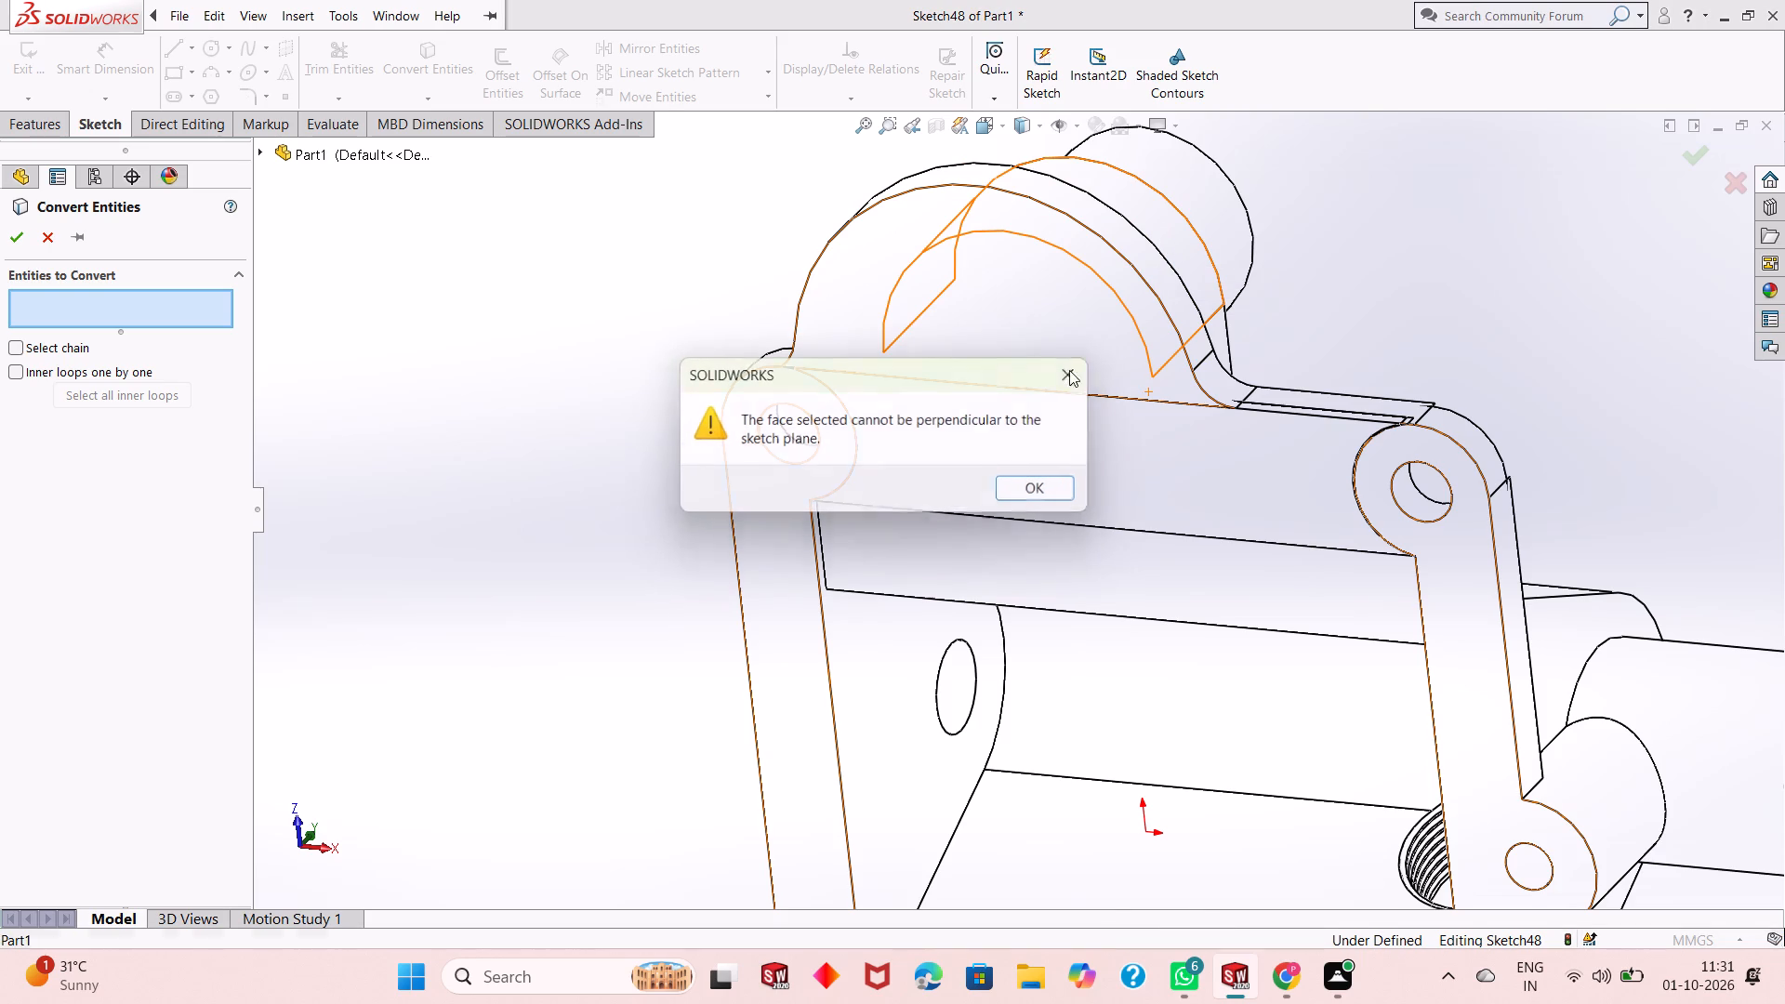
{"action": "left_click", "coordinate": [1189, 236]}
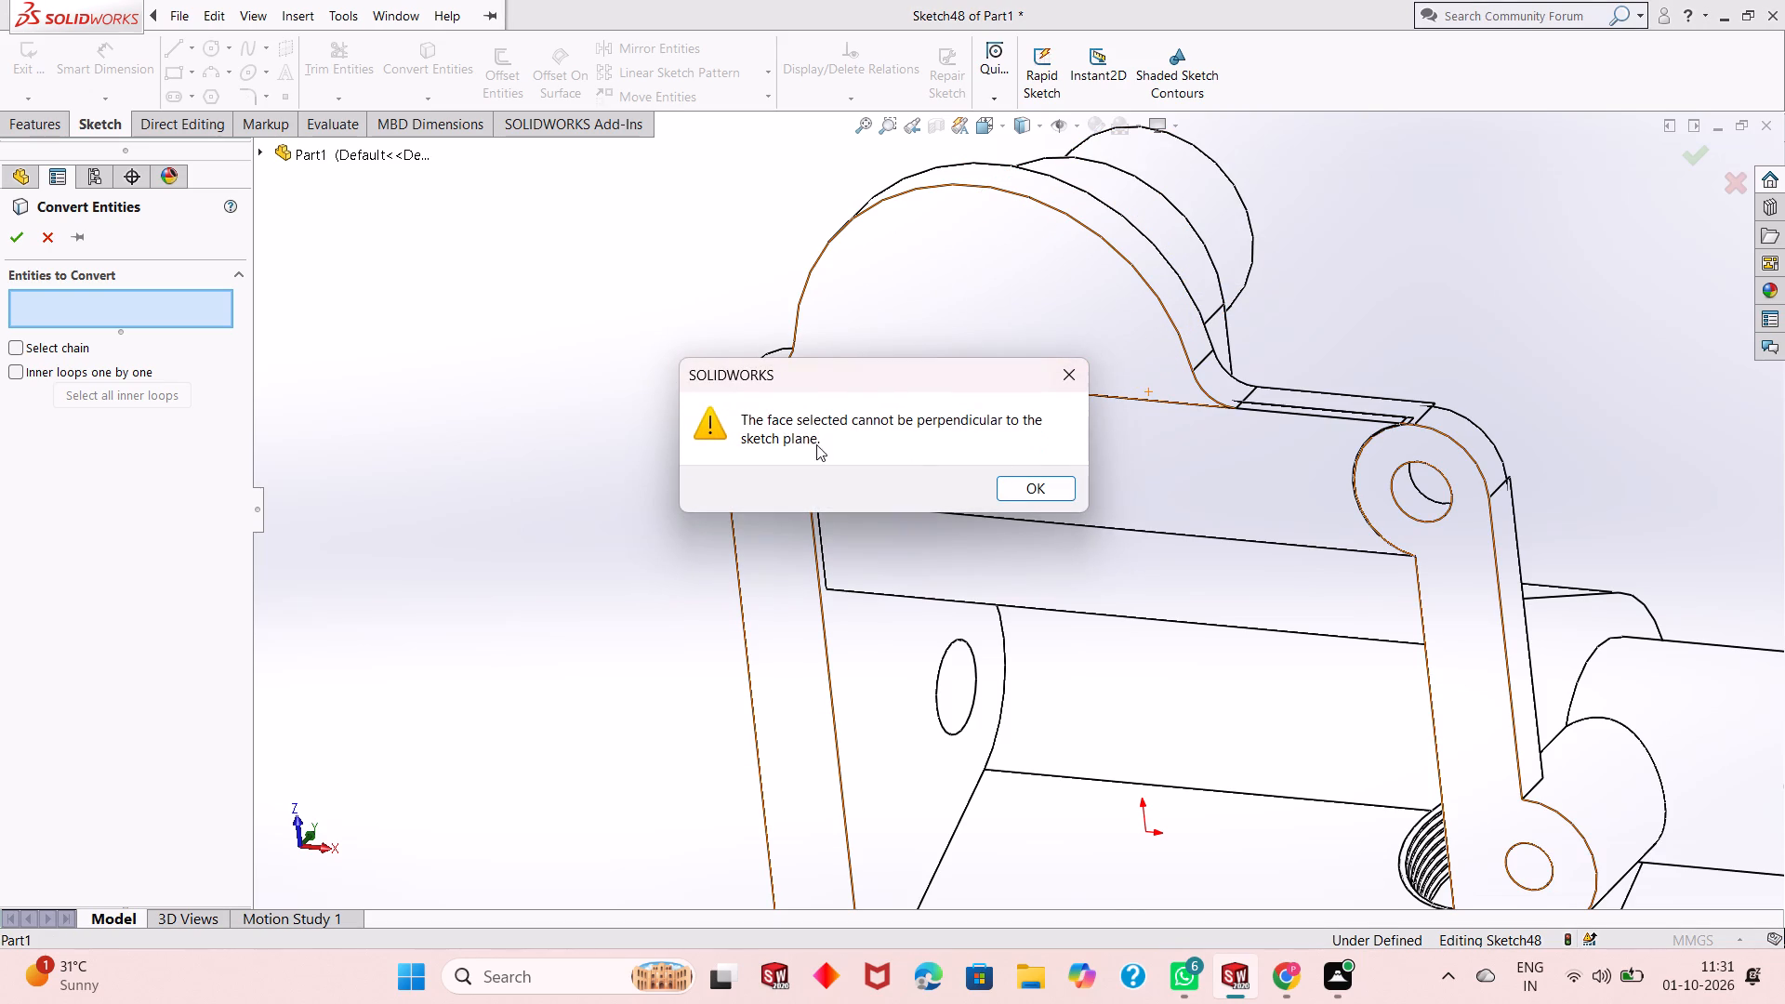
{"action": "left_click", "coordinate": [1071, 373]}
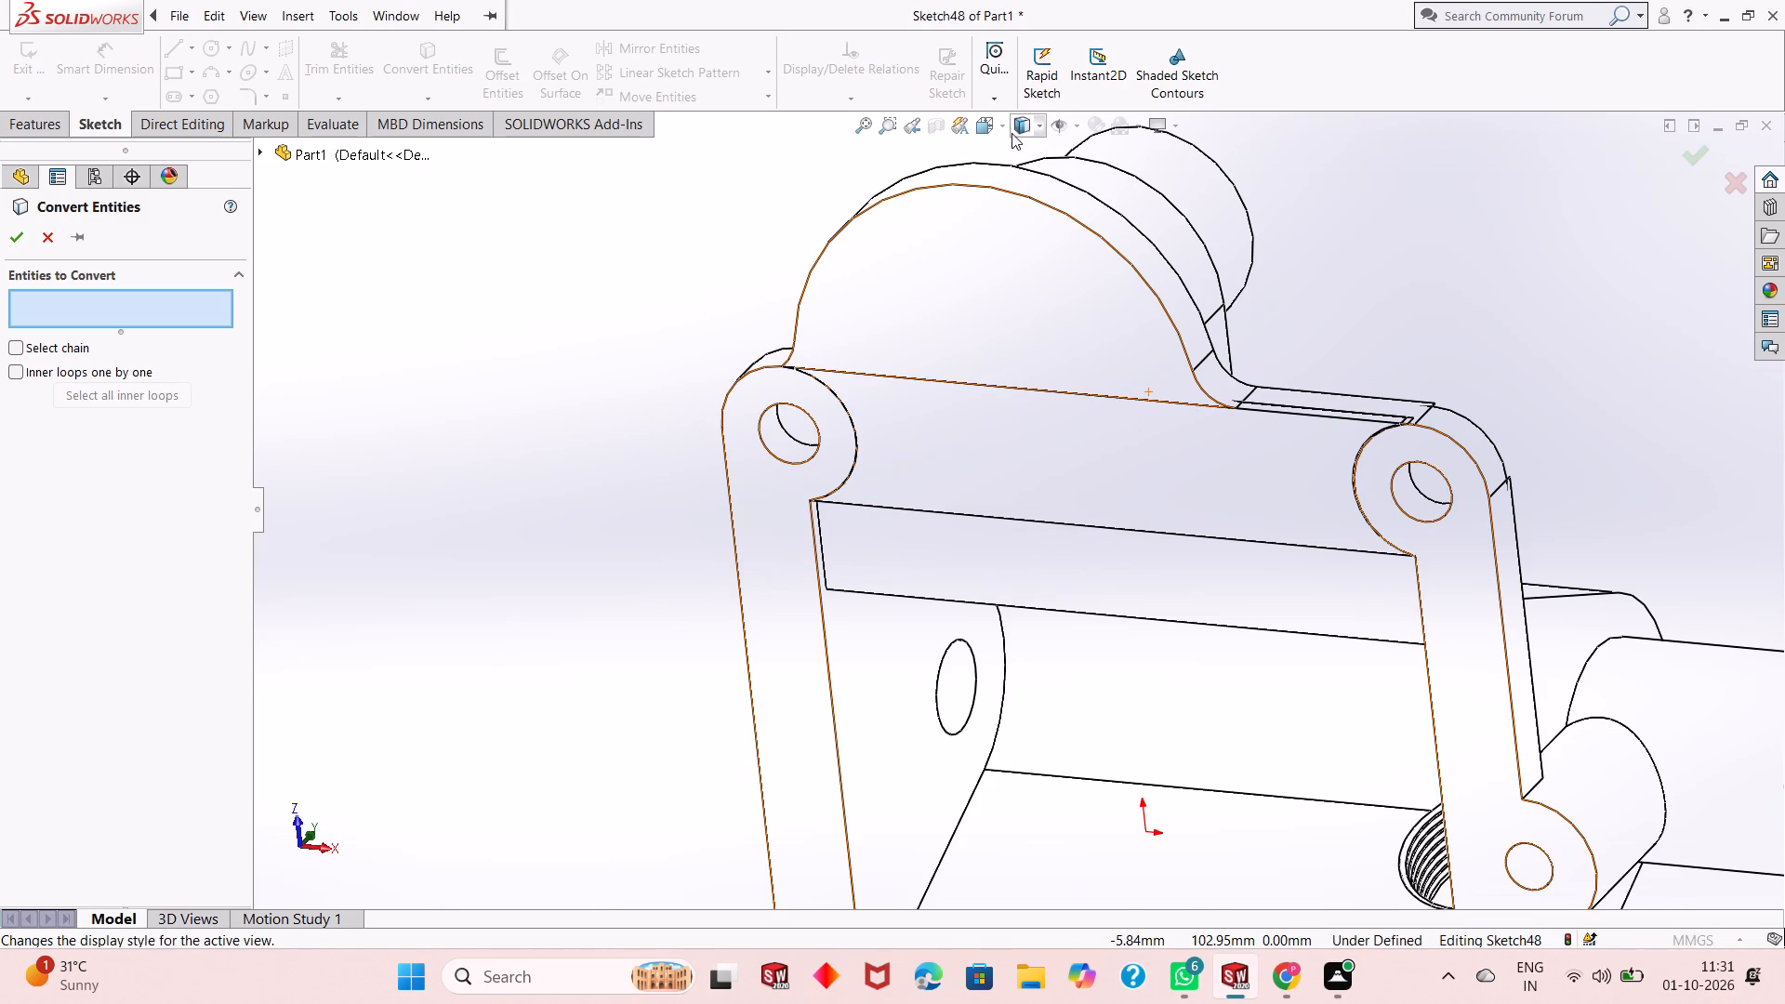
With hidden lines visible, select the concealed boss's outer arc and adjoining straight side edge behind the lobe for Convert Entities.
{"action": "left_click", "coordinate": [1038, 126]}
{"action": "left_click", "coordinate": [1030, 231]}
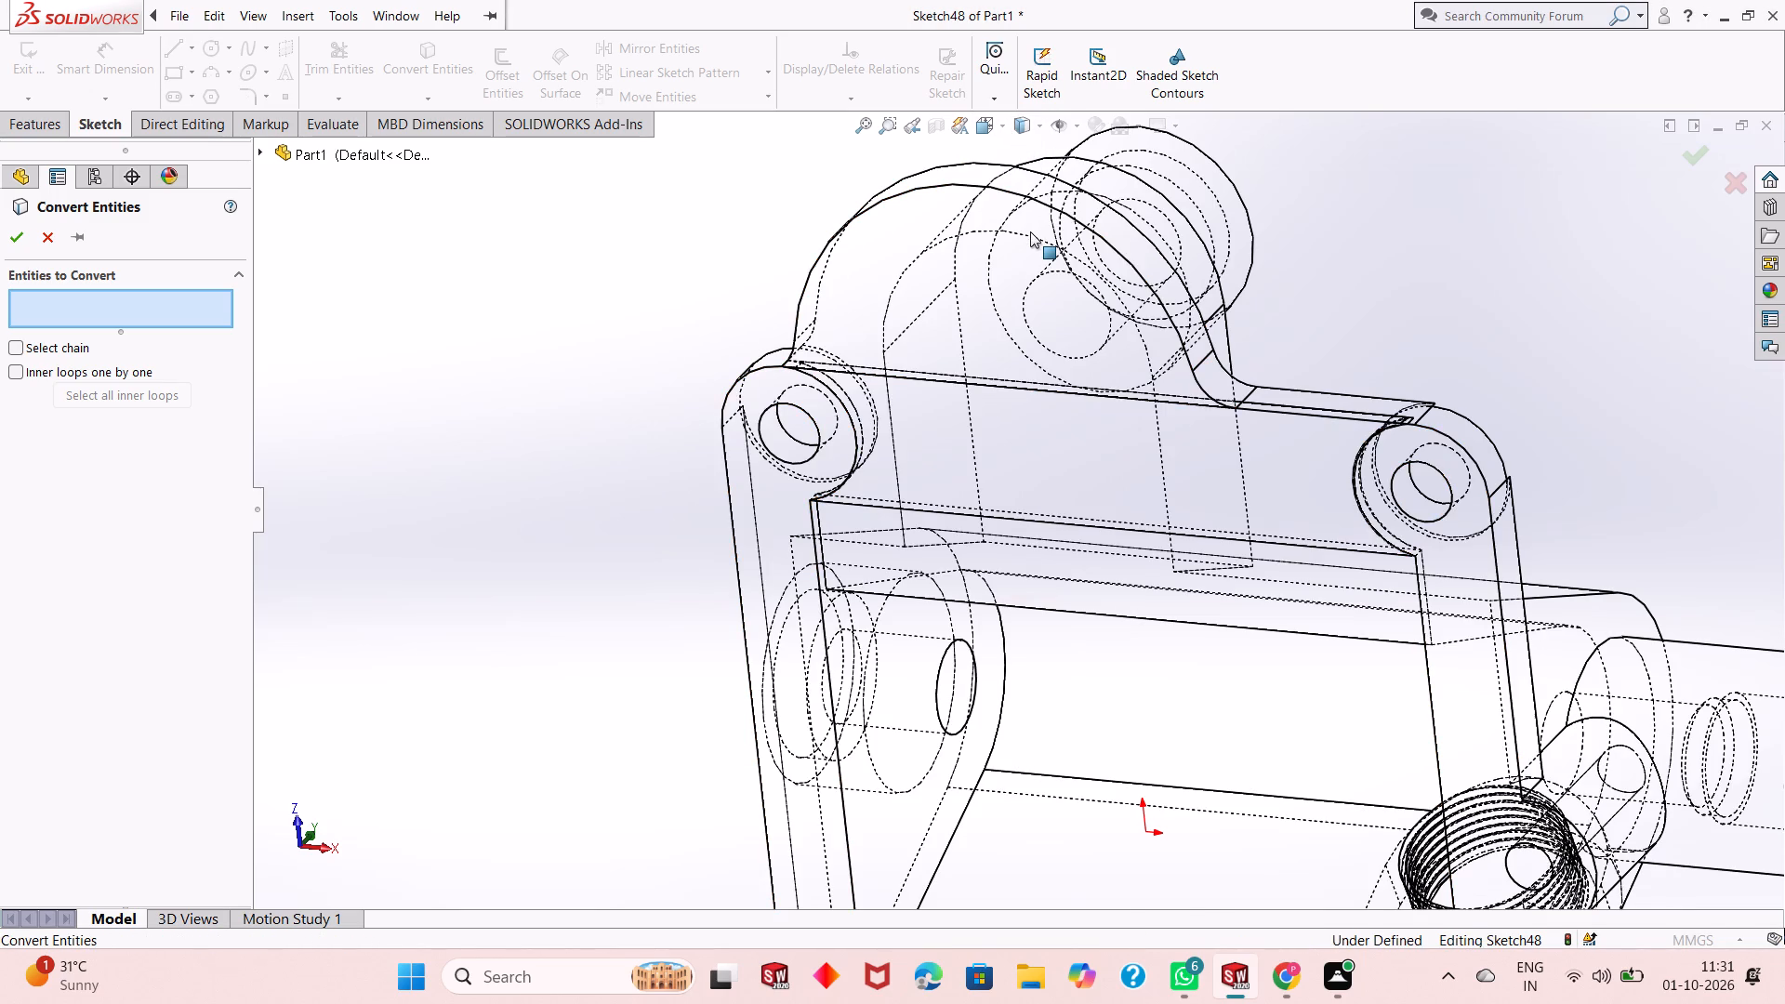
{"action": "key", "text": "ctrl+8"}
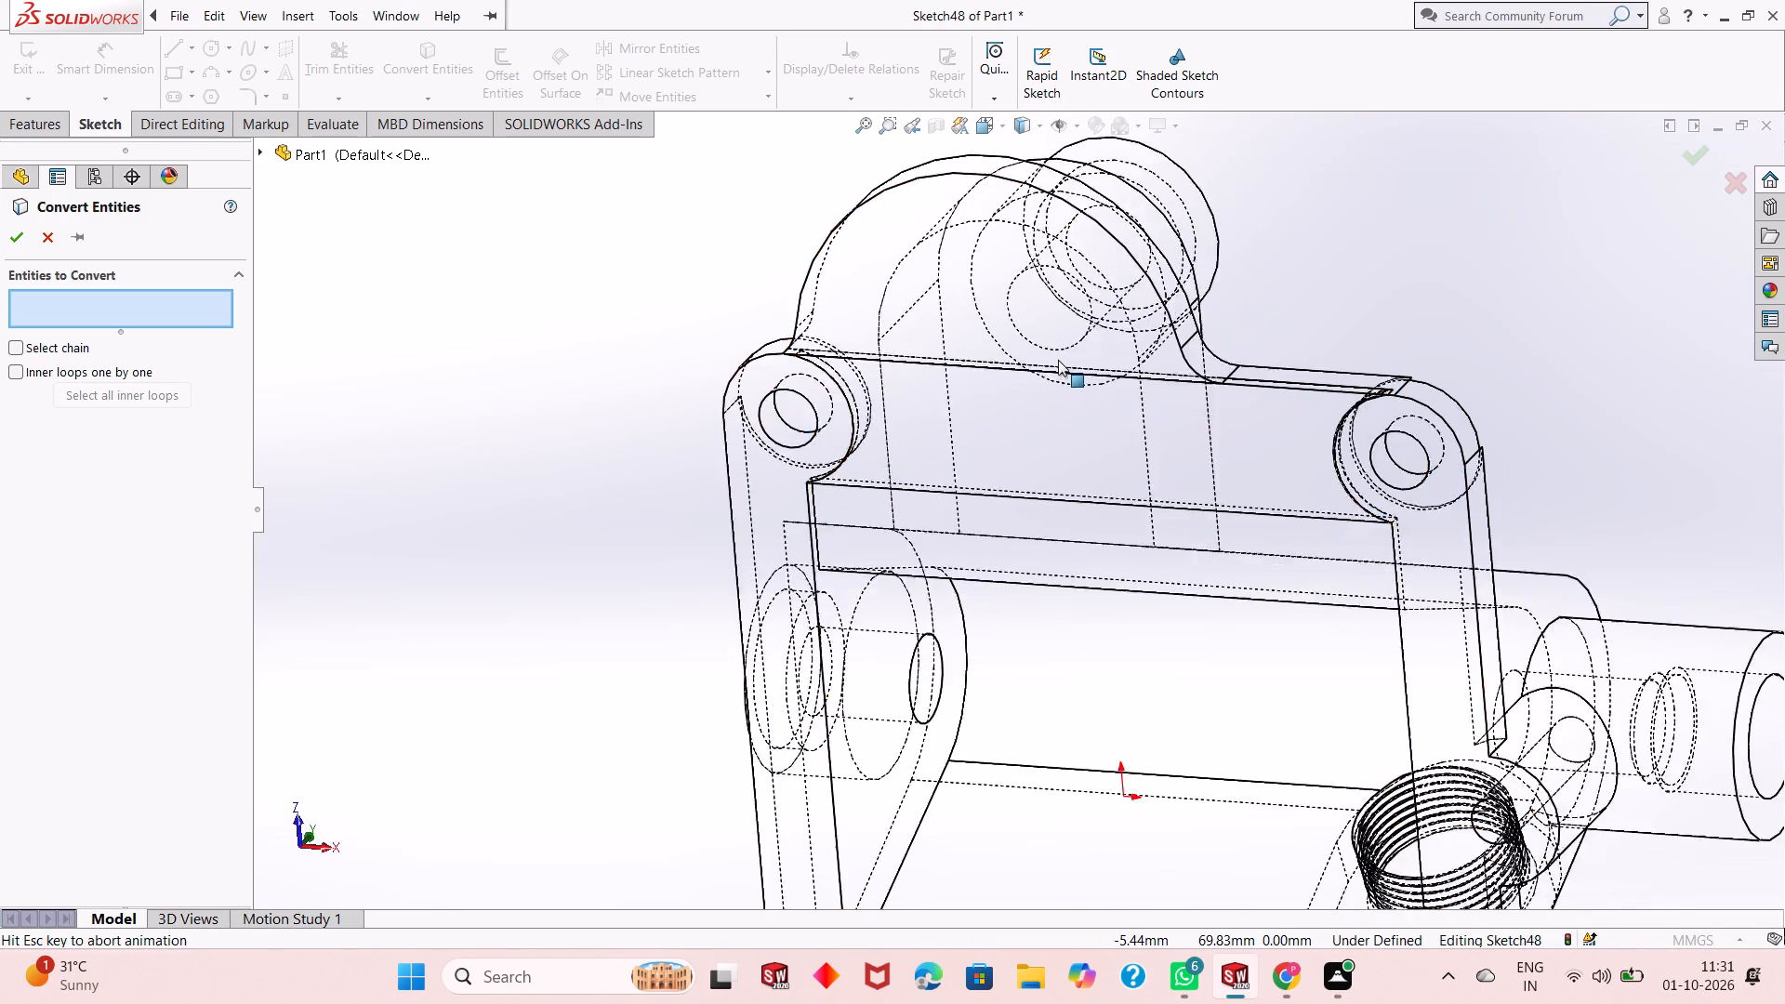
{"action": "scroll", "coordinate": [887, 284], "scroll_direction": "down", "scroll_amount": 2}
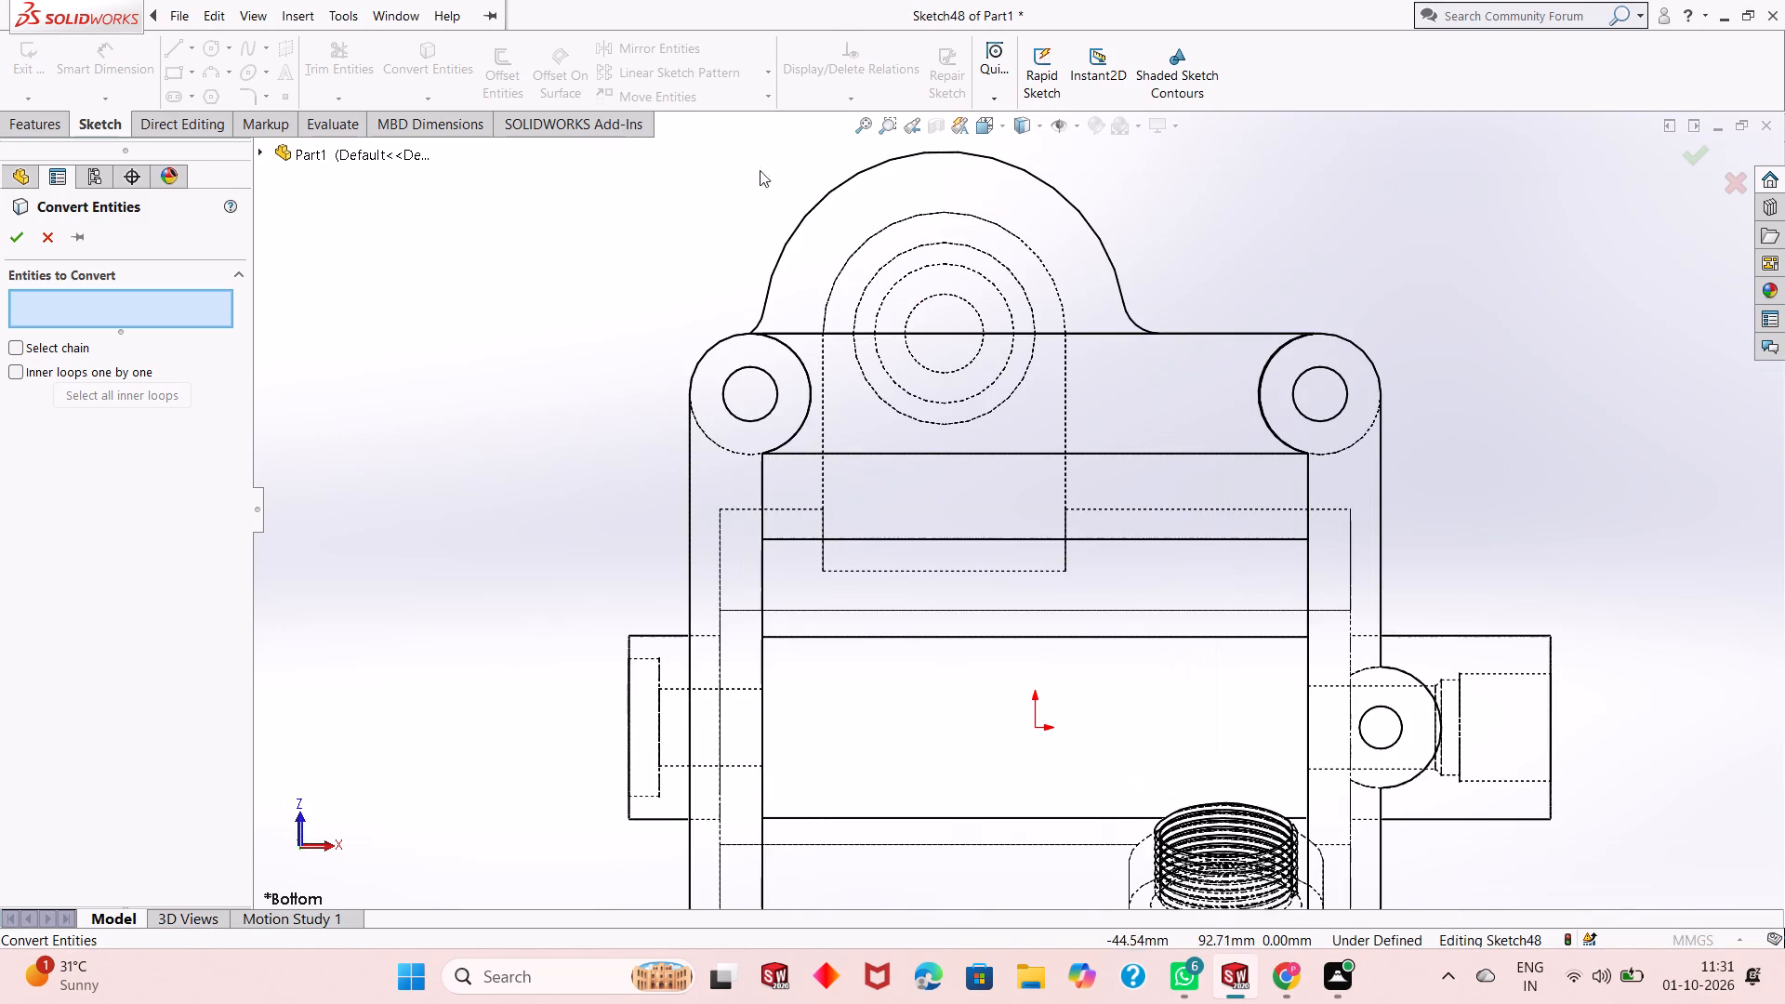
{"action": "left_click", "coordinate": [957, 216]}
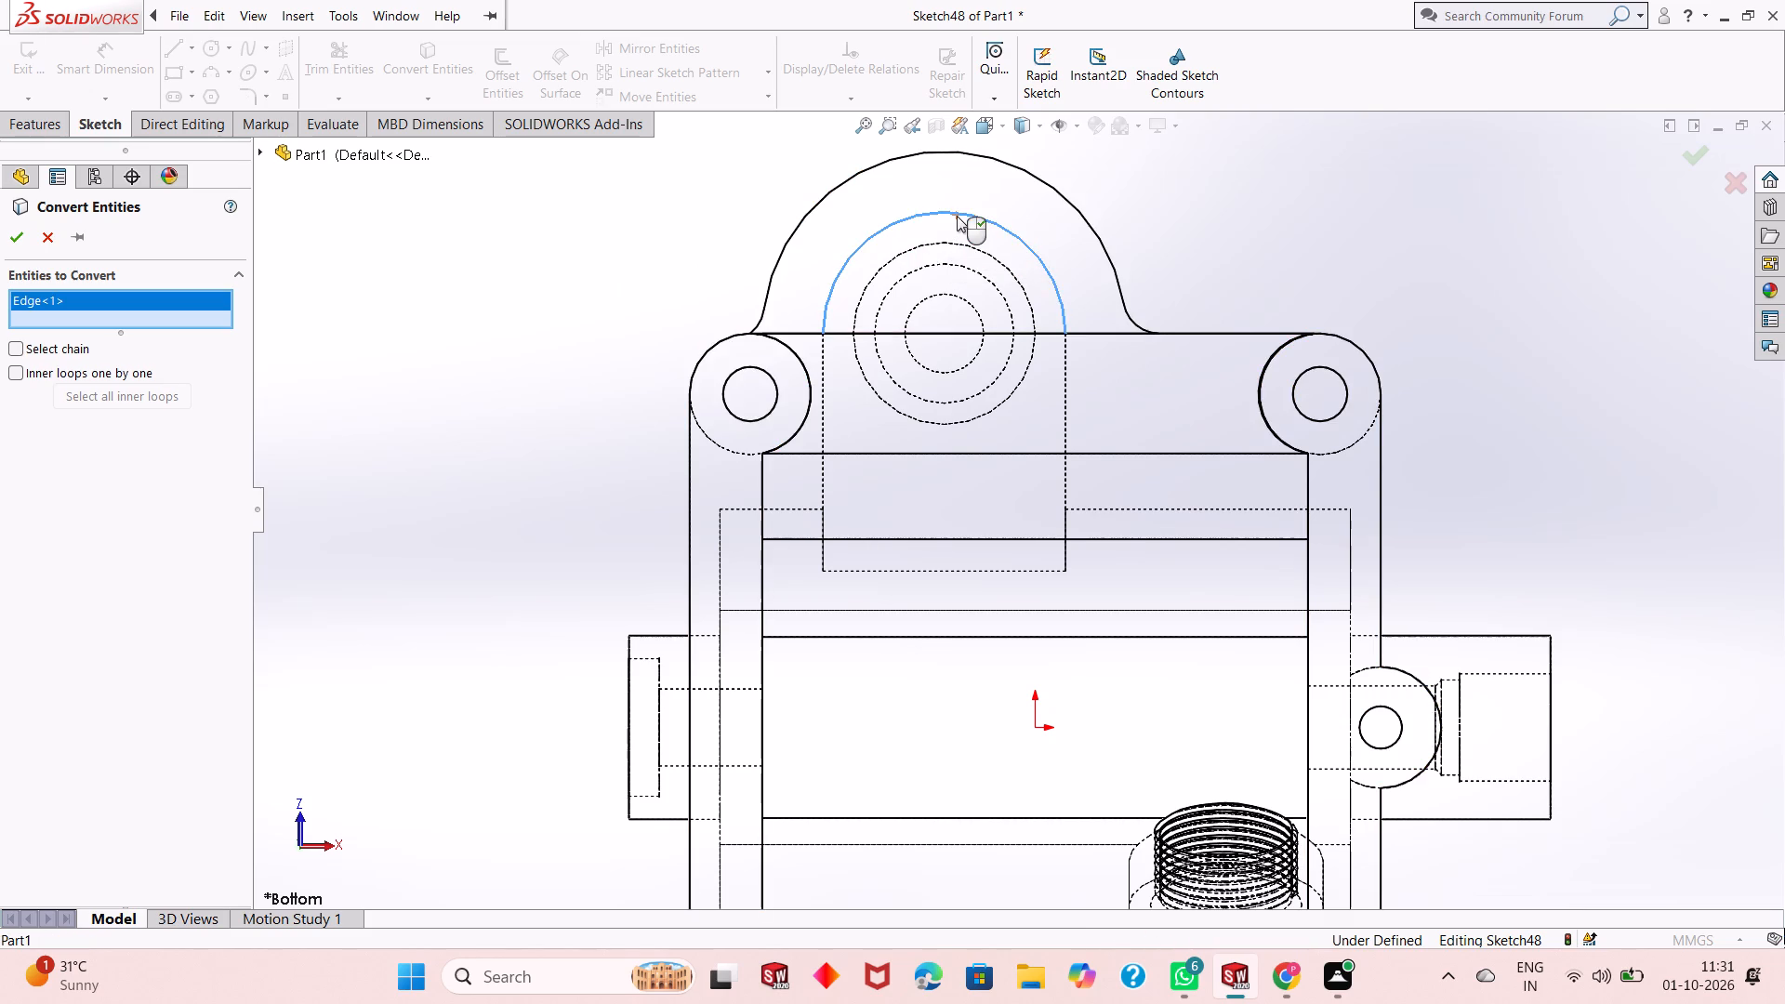
{"action": "left_click", "coordinate": [823, 417]}
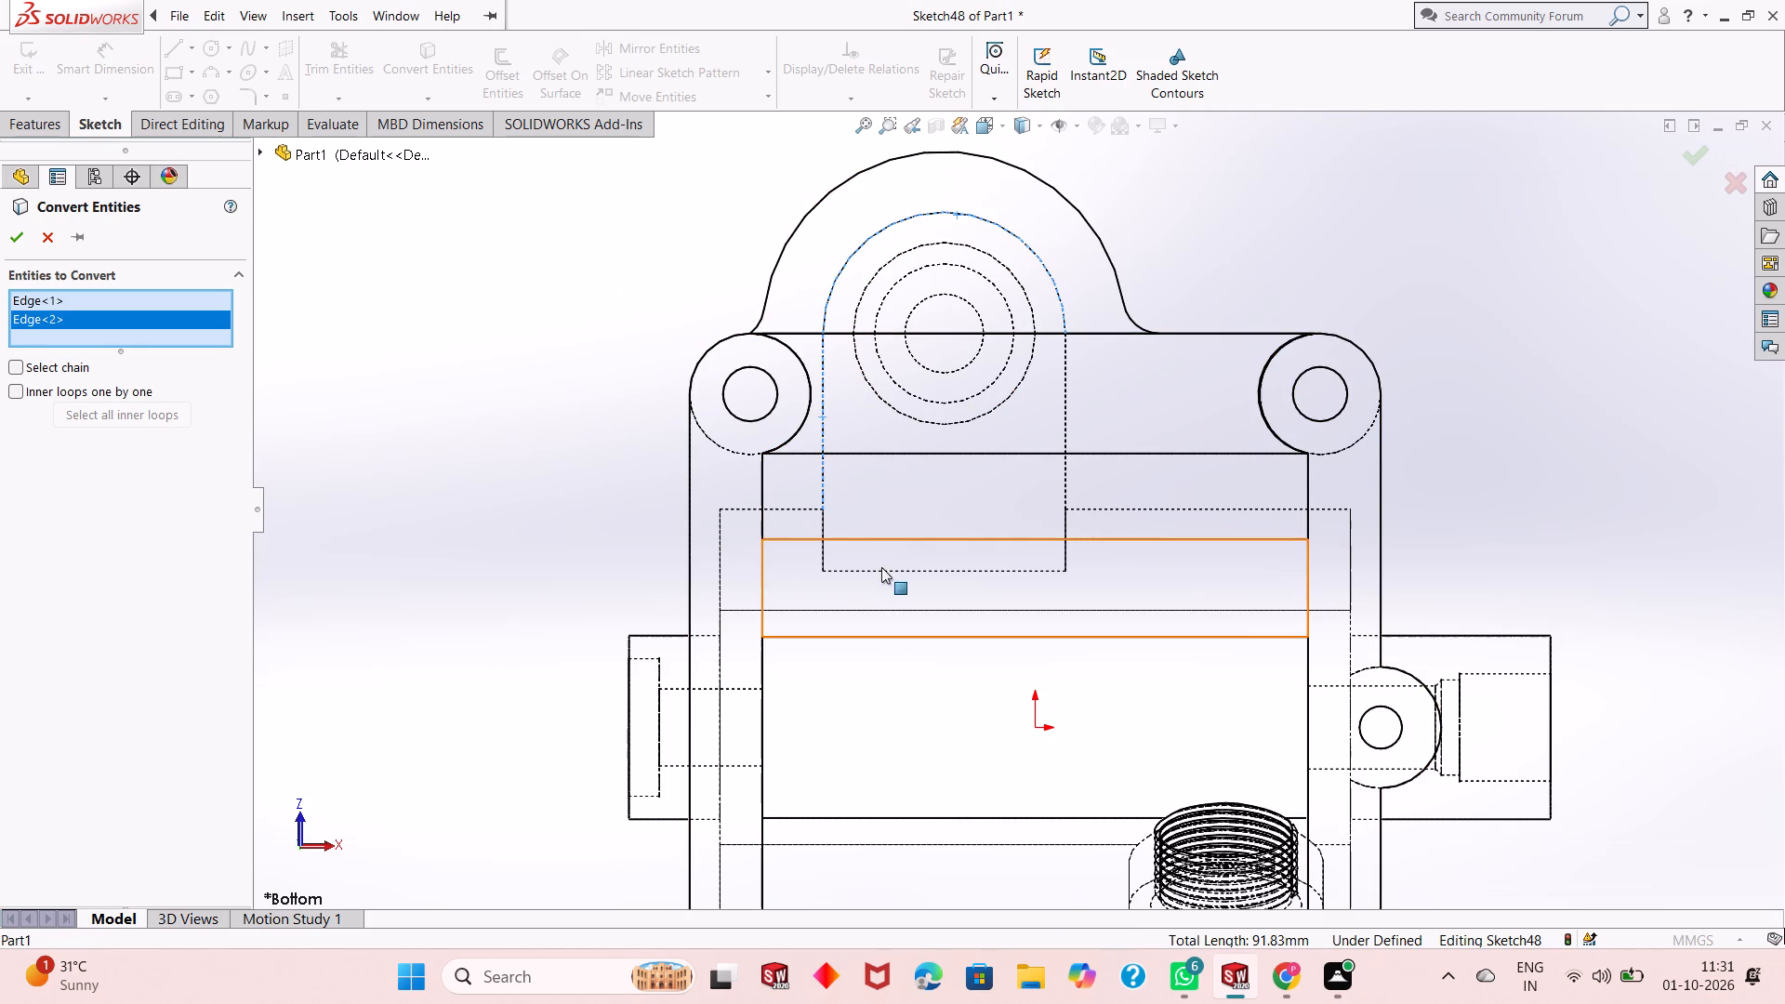
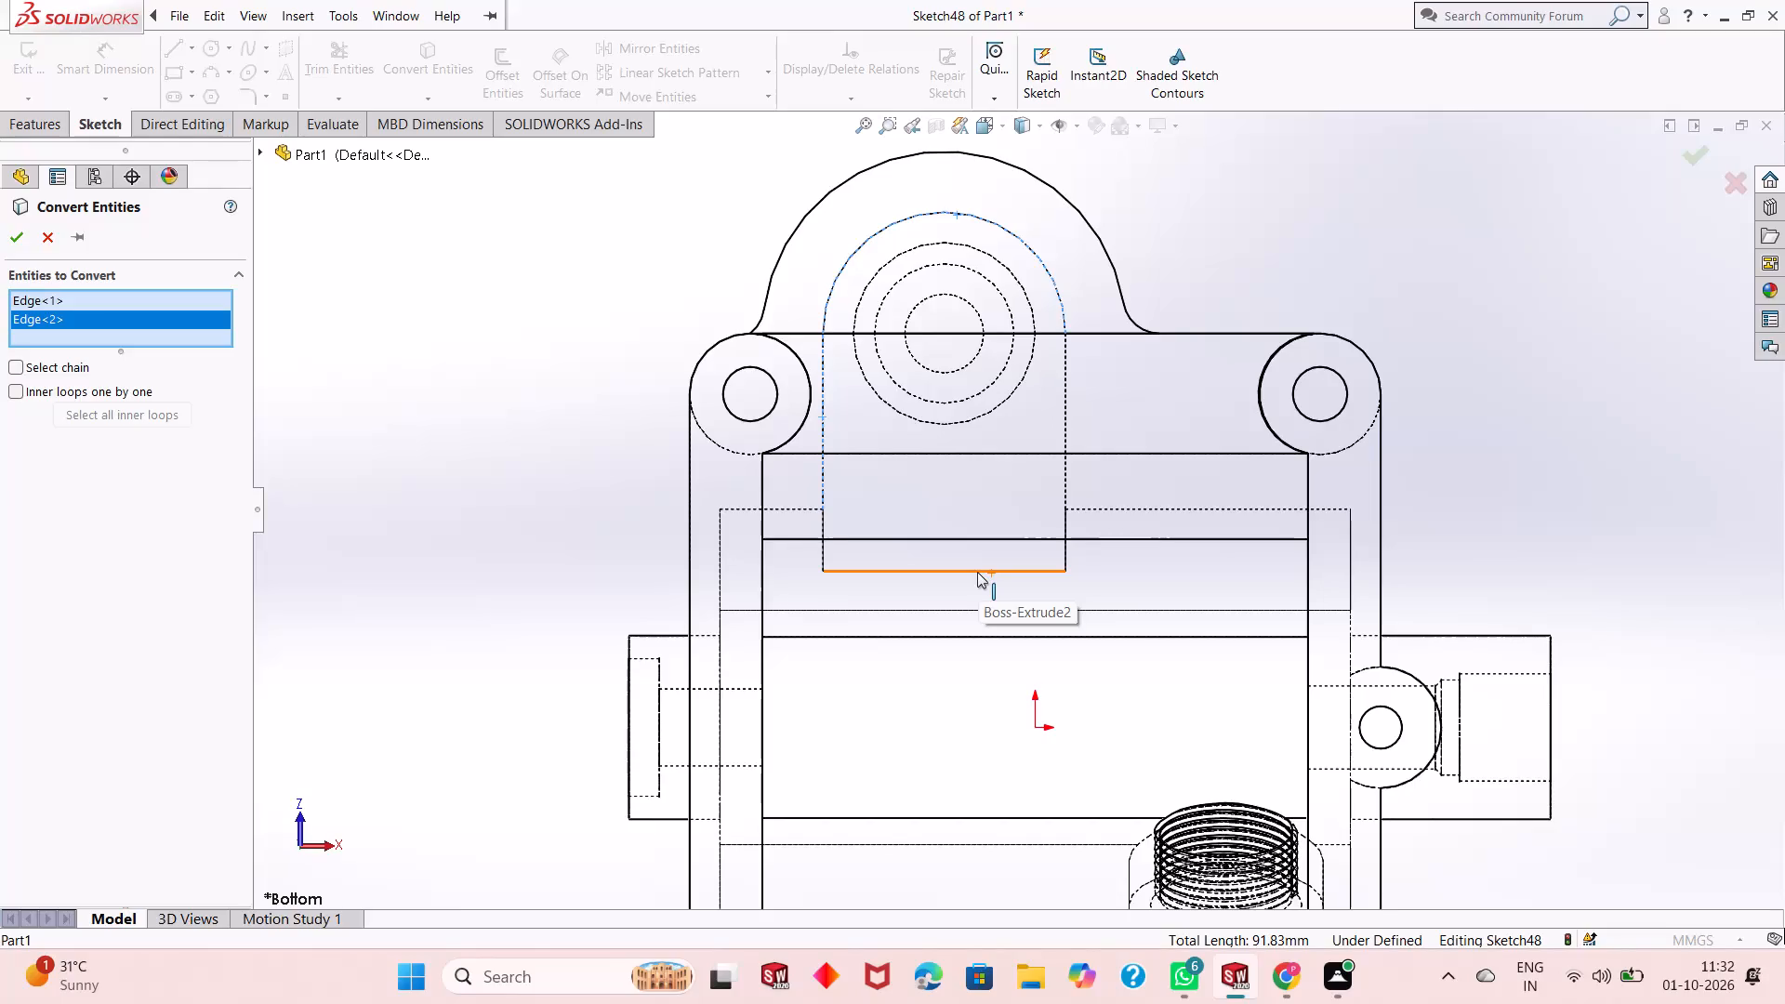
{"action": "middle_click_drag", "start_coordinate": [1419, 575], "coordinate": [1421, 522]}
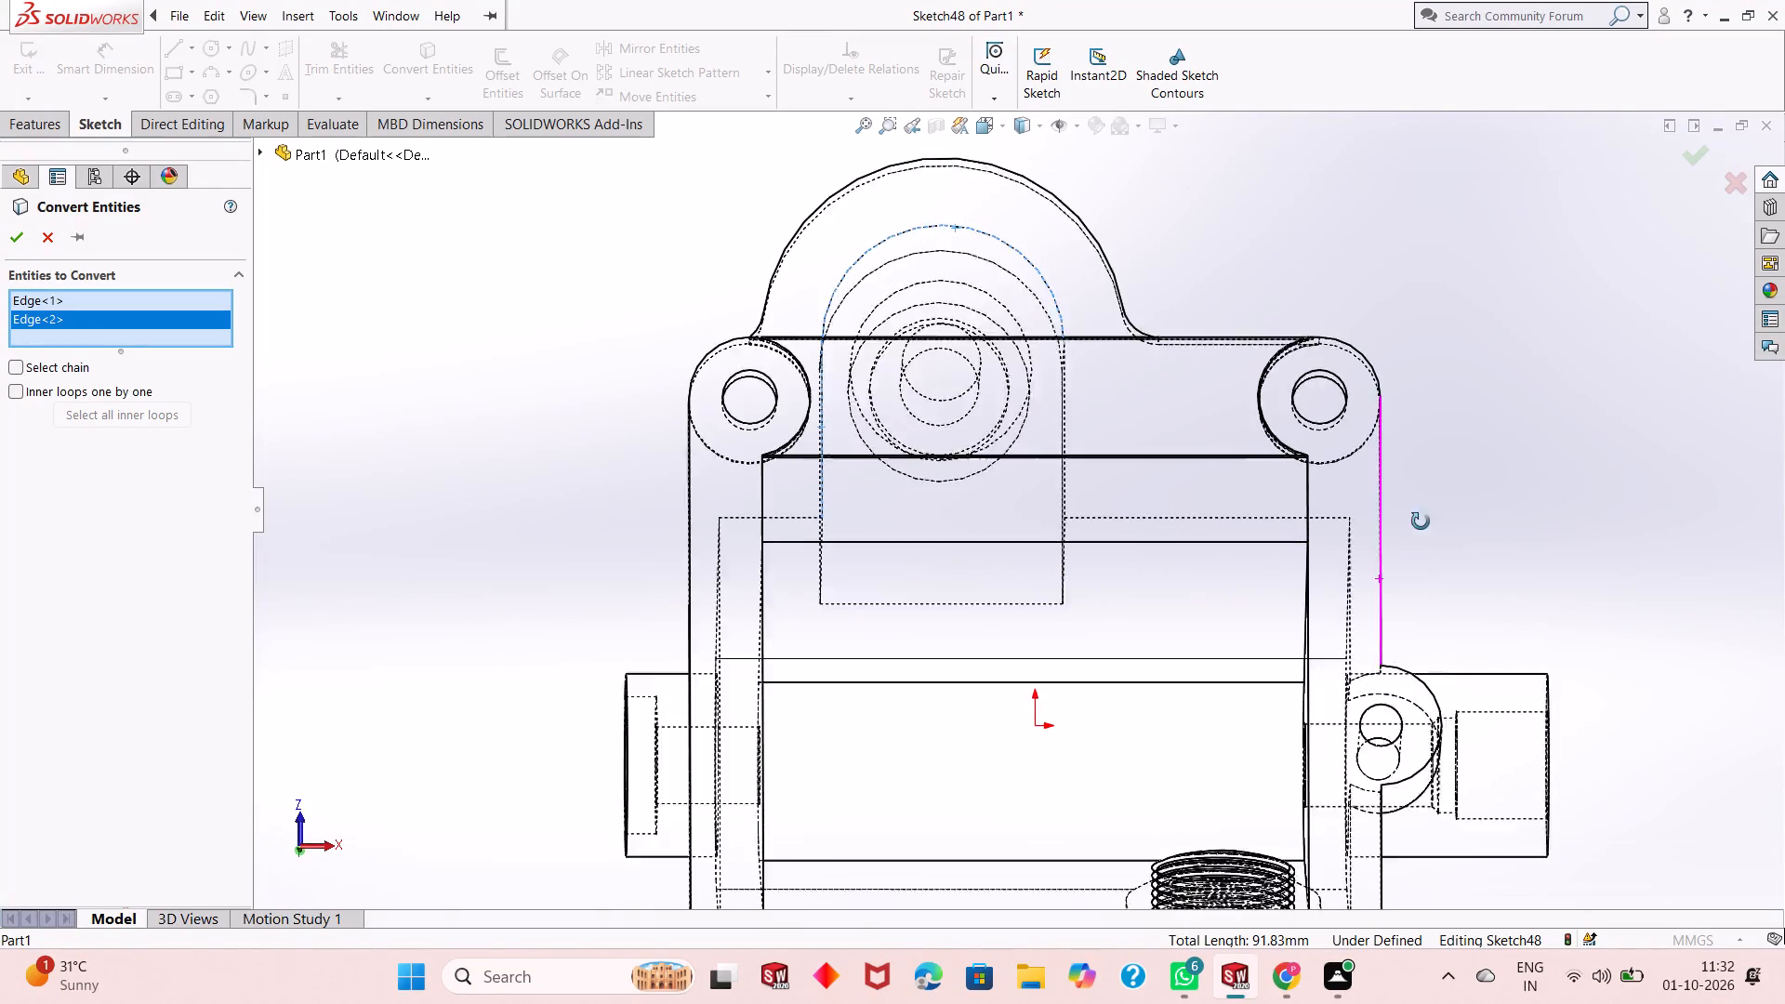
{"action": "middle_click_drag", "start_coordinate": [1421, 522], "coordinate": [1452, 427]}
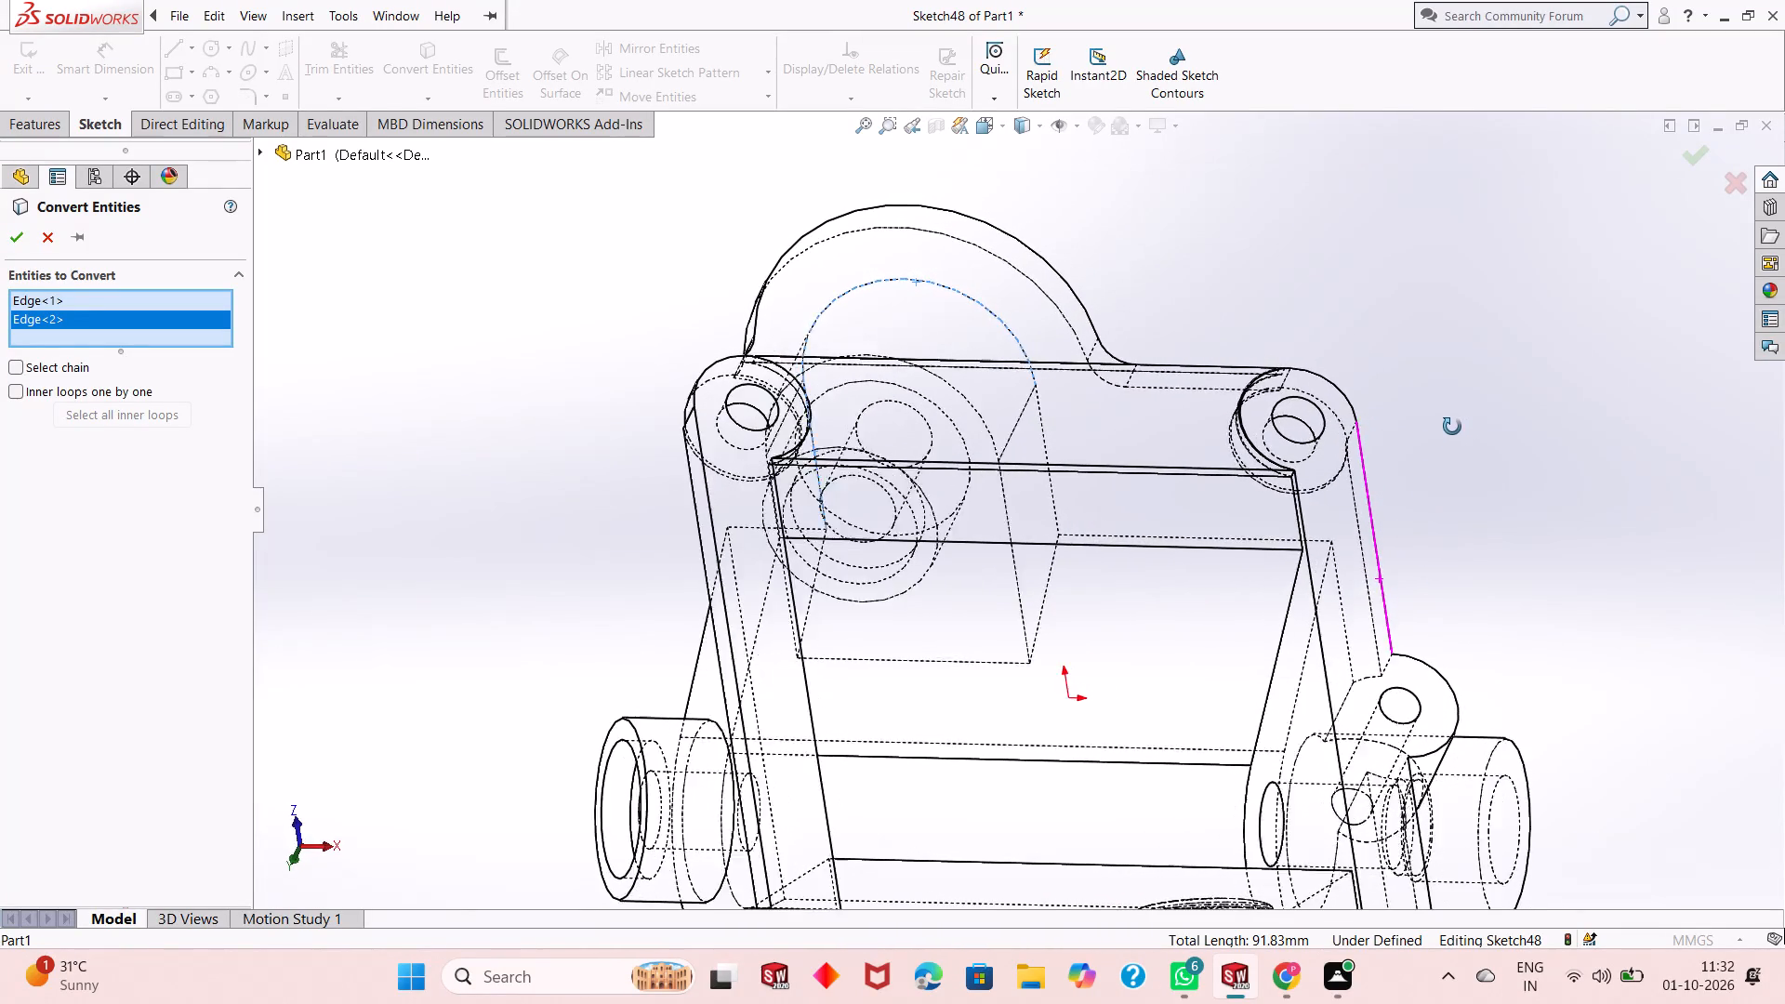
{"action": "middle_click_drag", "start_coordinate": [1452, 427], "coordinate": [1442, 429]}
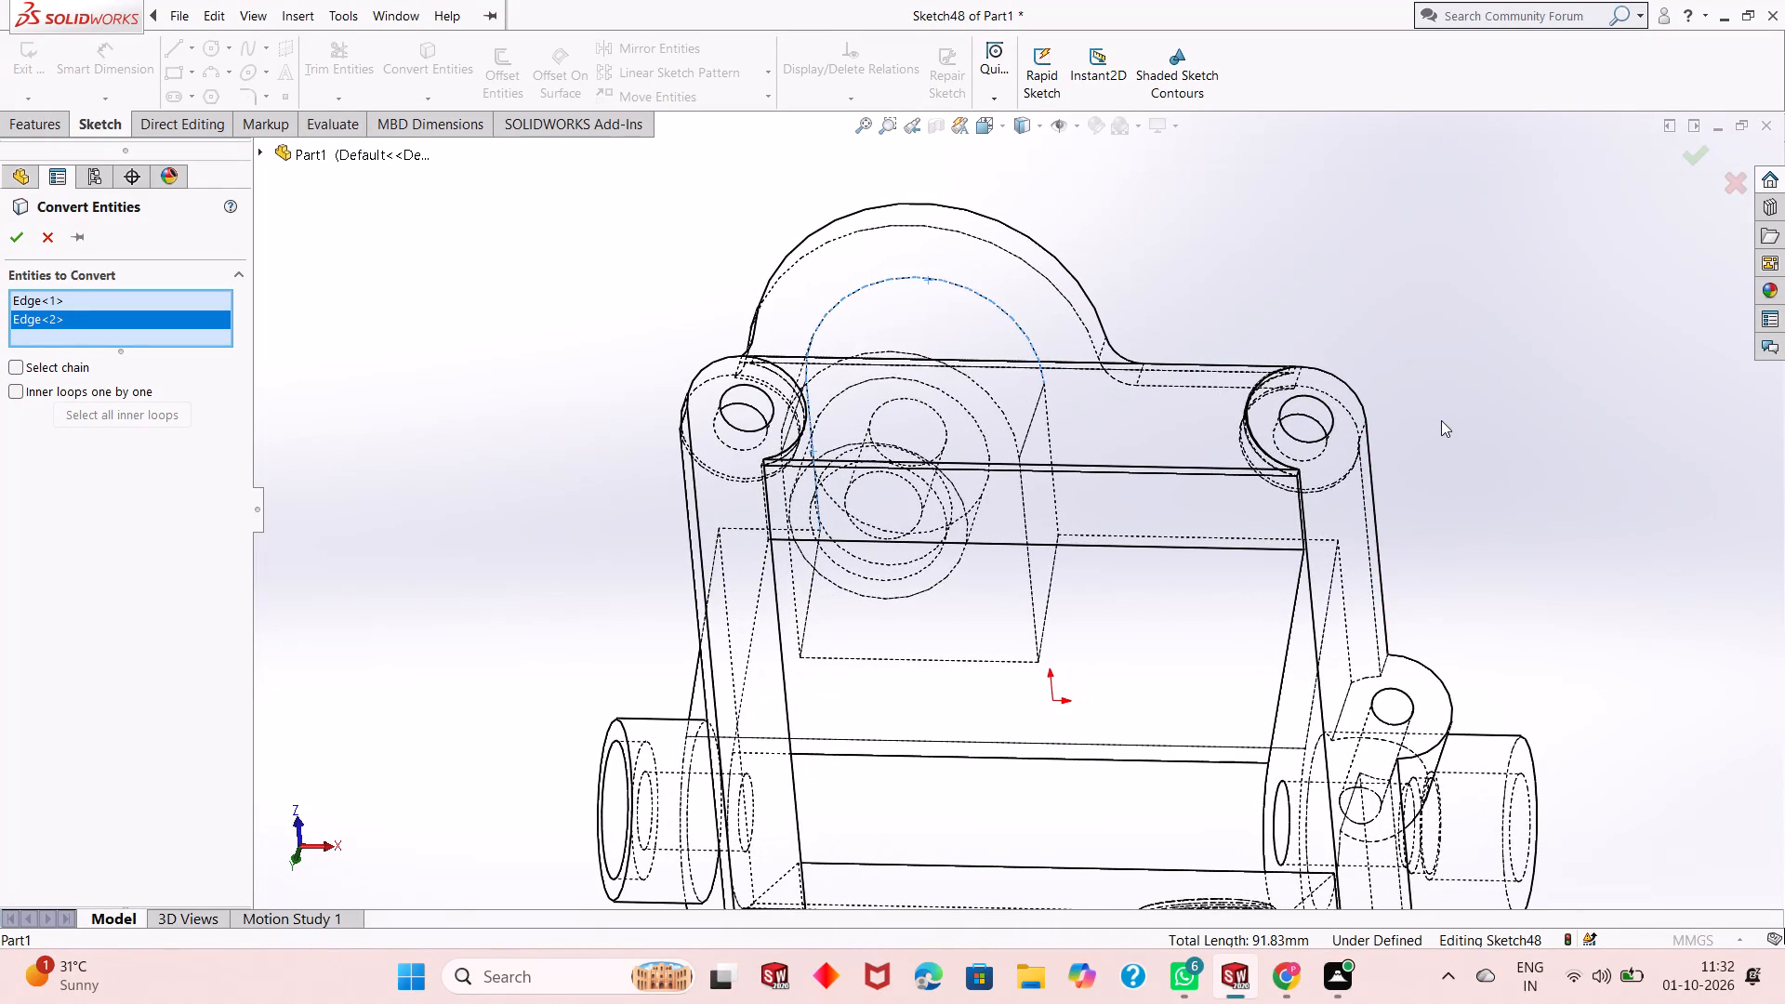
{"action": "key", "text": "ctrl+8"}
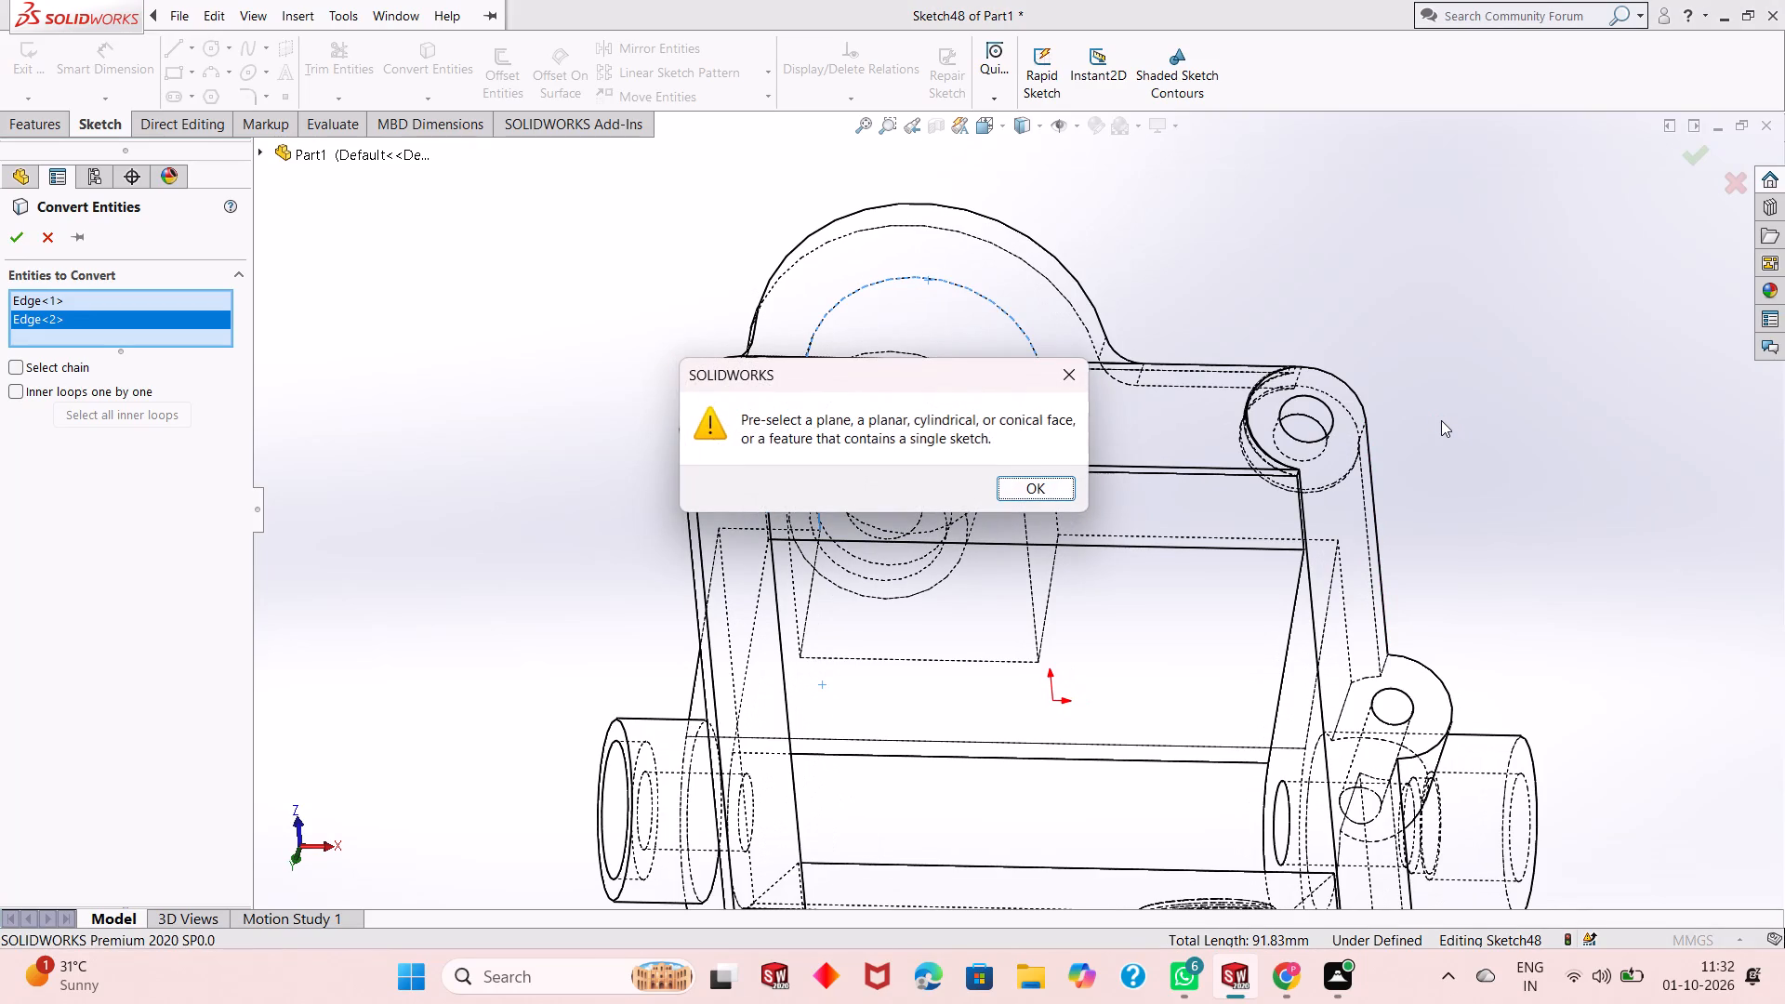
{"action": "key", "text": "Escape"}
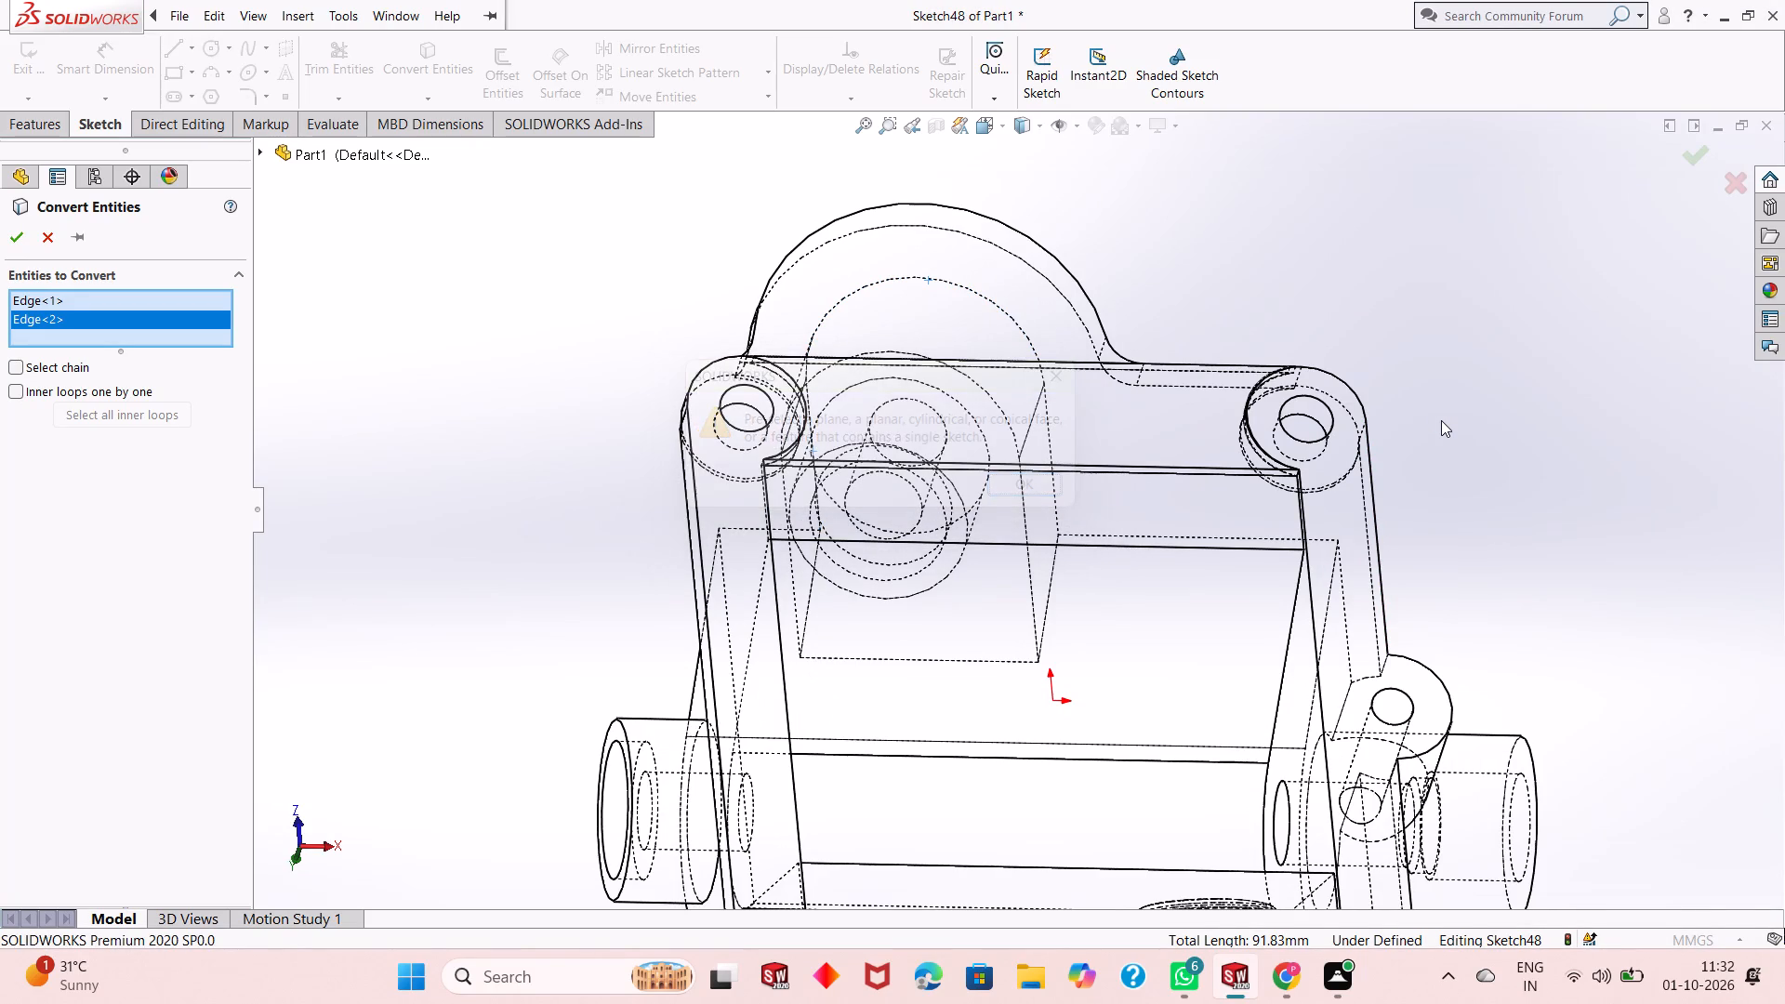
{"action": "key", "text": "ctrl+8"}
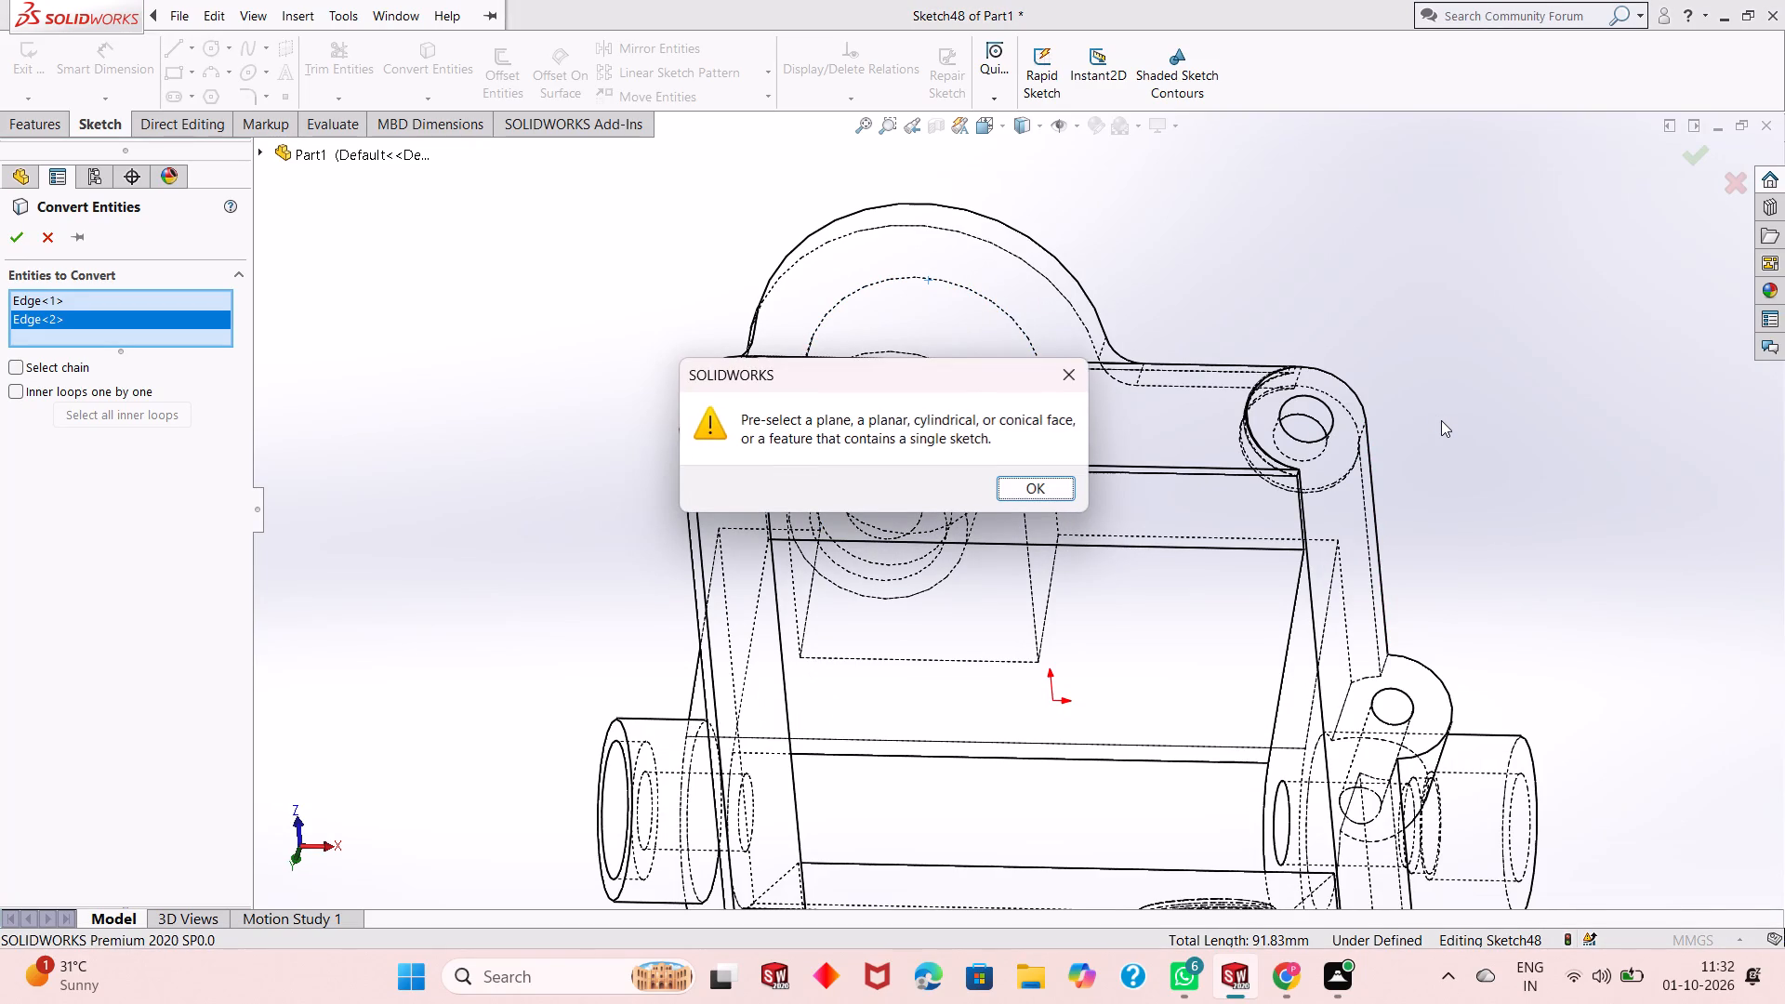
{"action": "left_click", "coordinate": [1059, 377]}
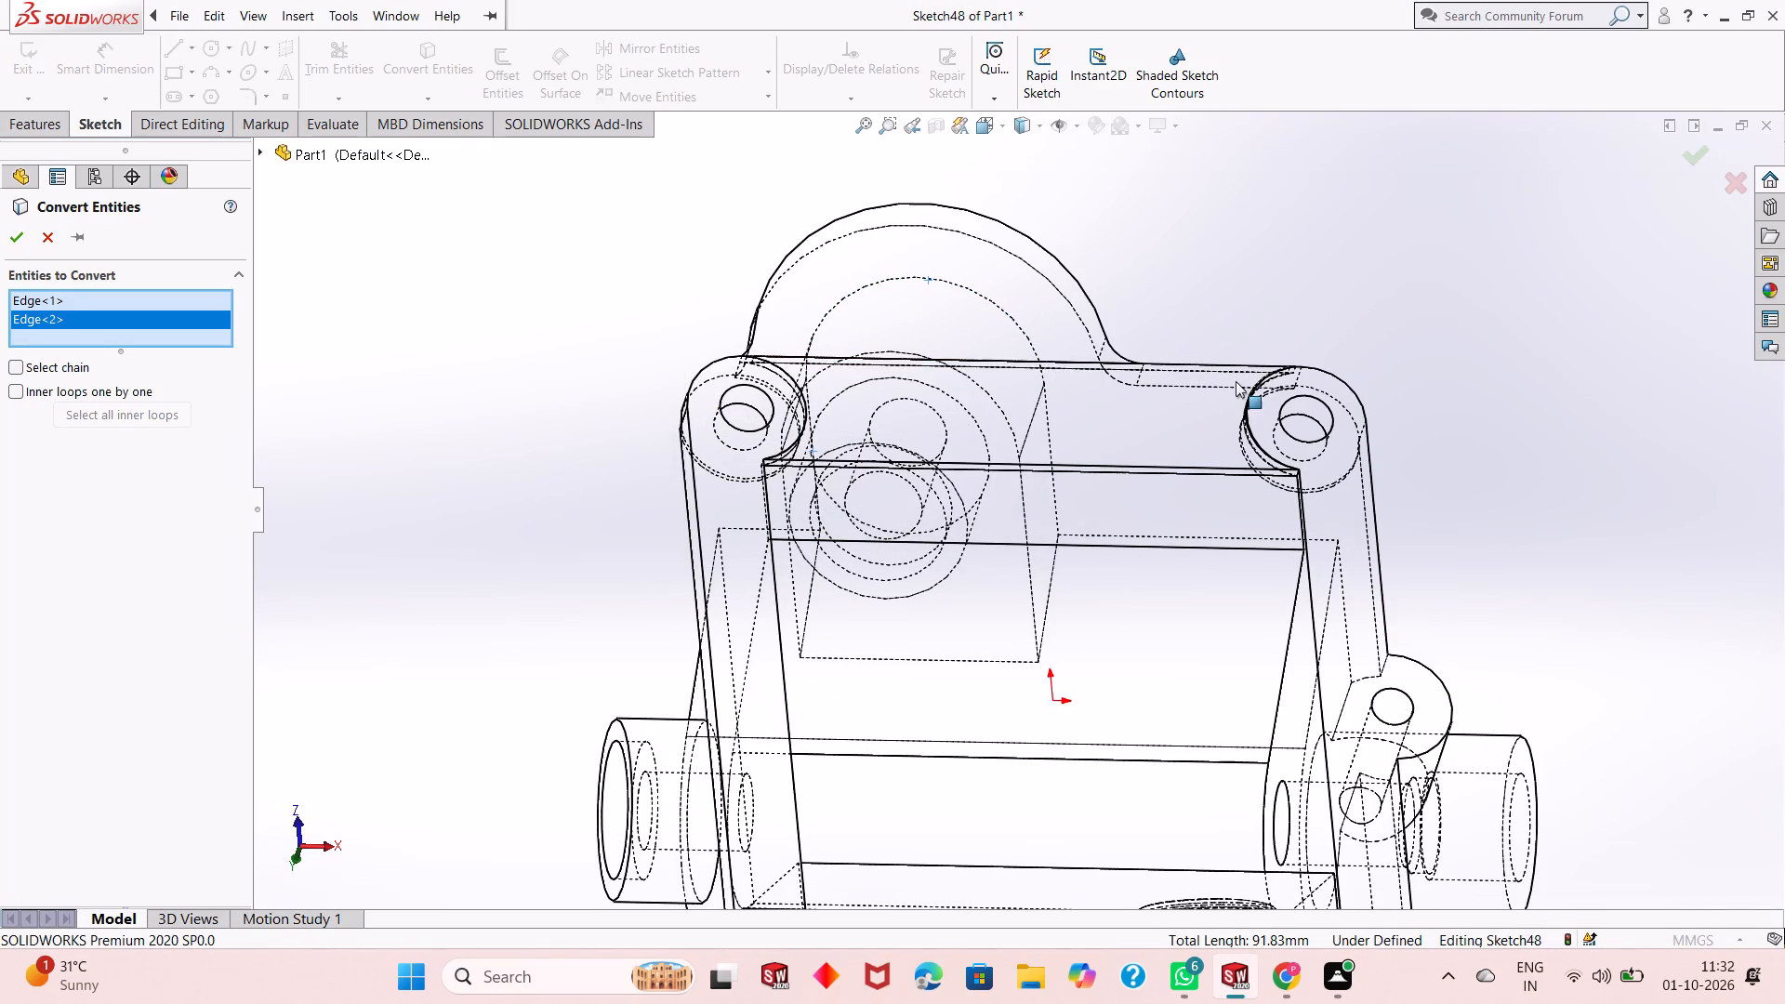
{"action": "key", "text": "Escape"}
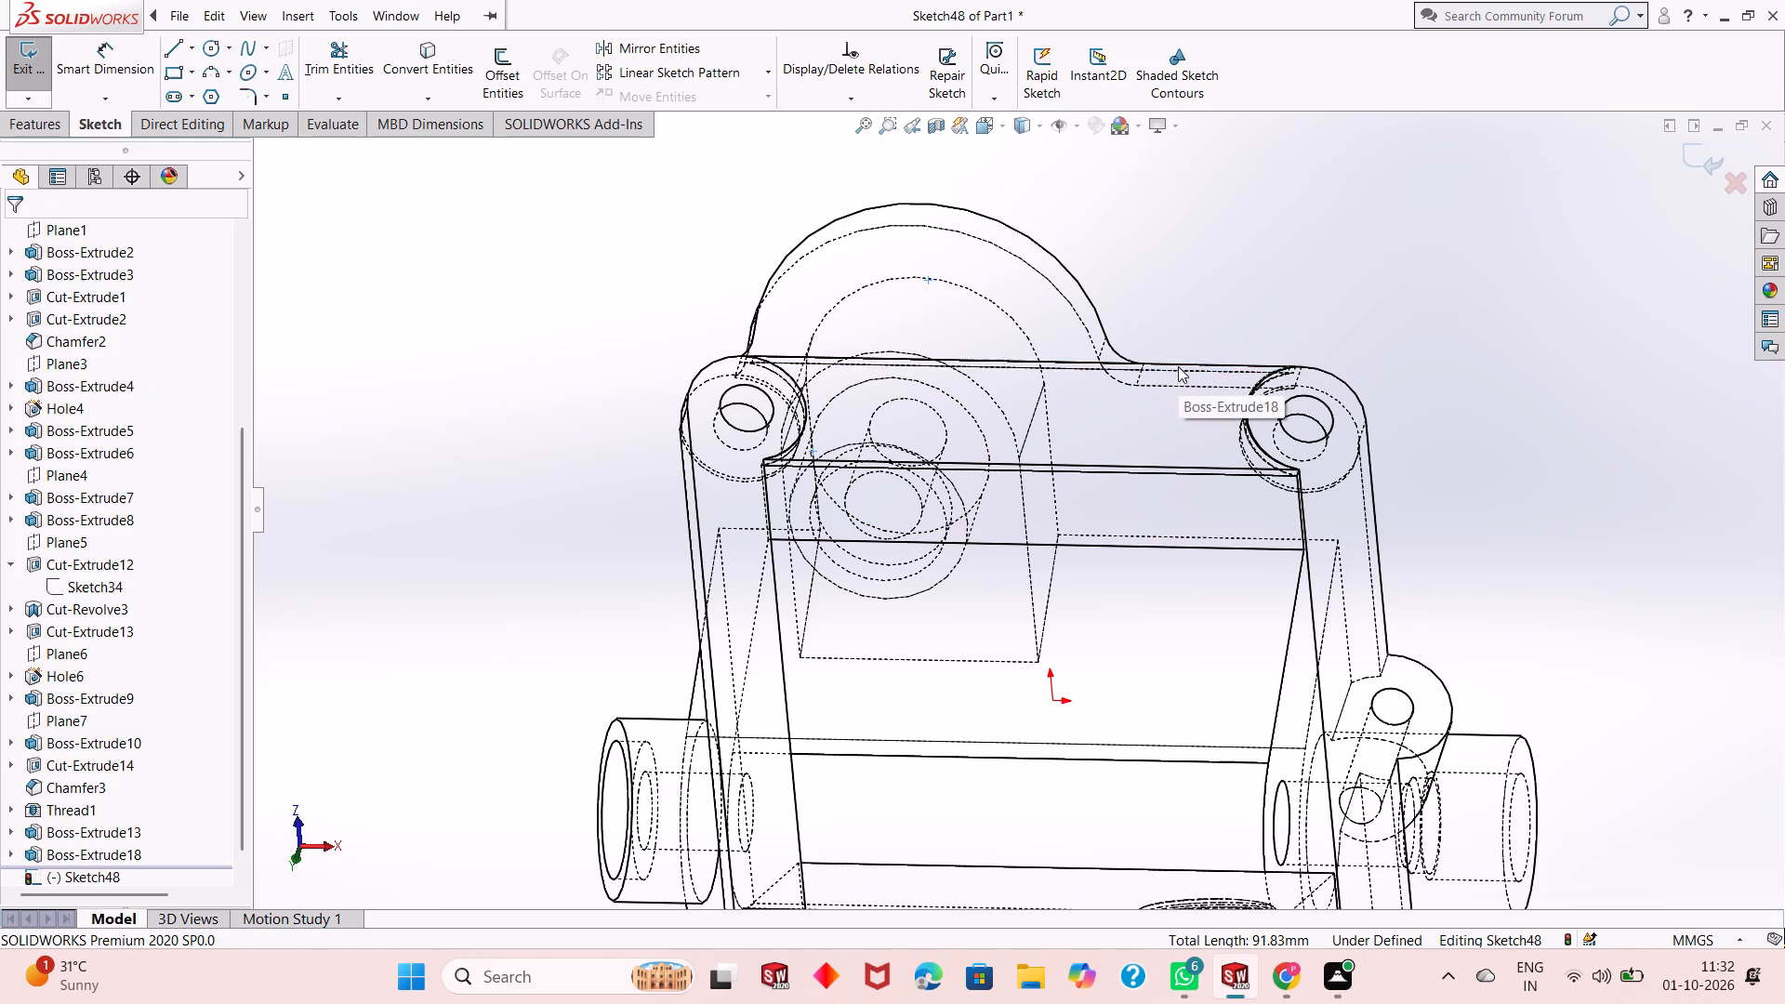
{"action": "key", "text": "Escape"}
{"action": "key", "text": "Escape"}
Convert the hidden arched boss outline into sketch entities: the top arc, all side edge segments and the bottom edge.
{"action": "key", "text": "ctrl+8"}
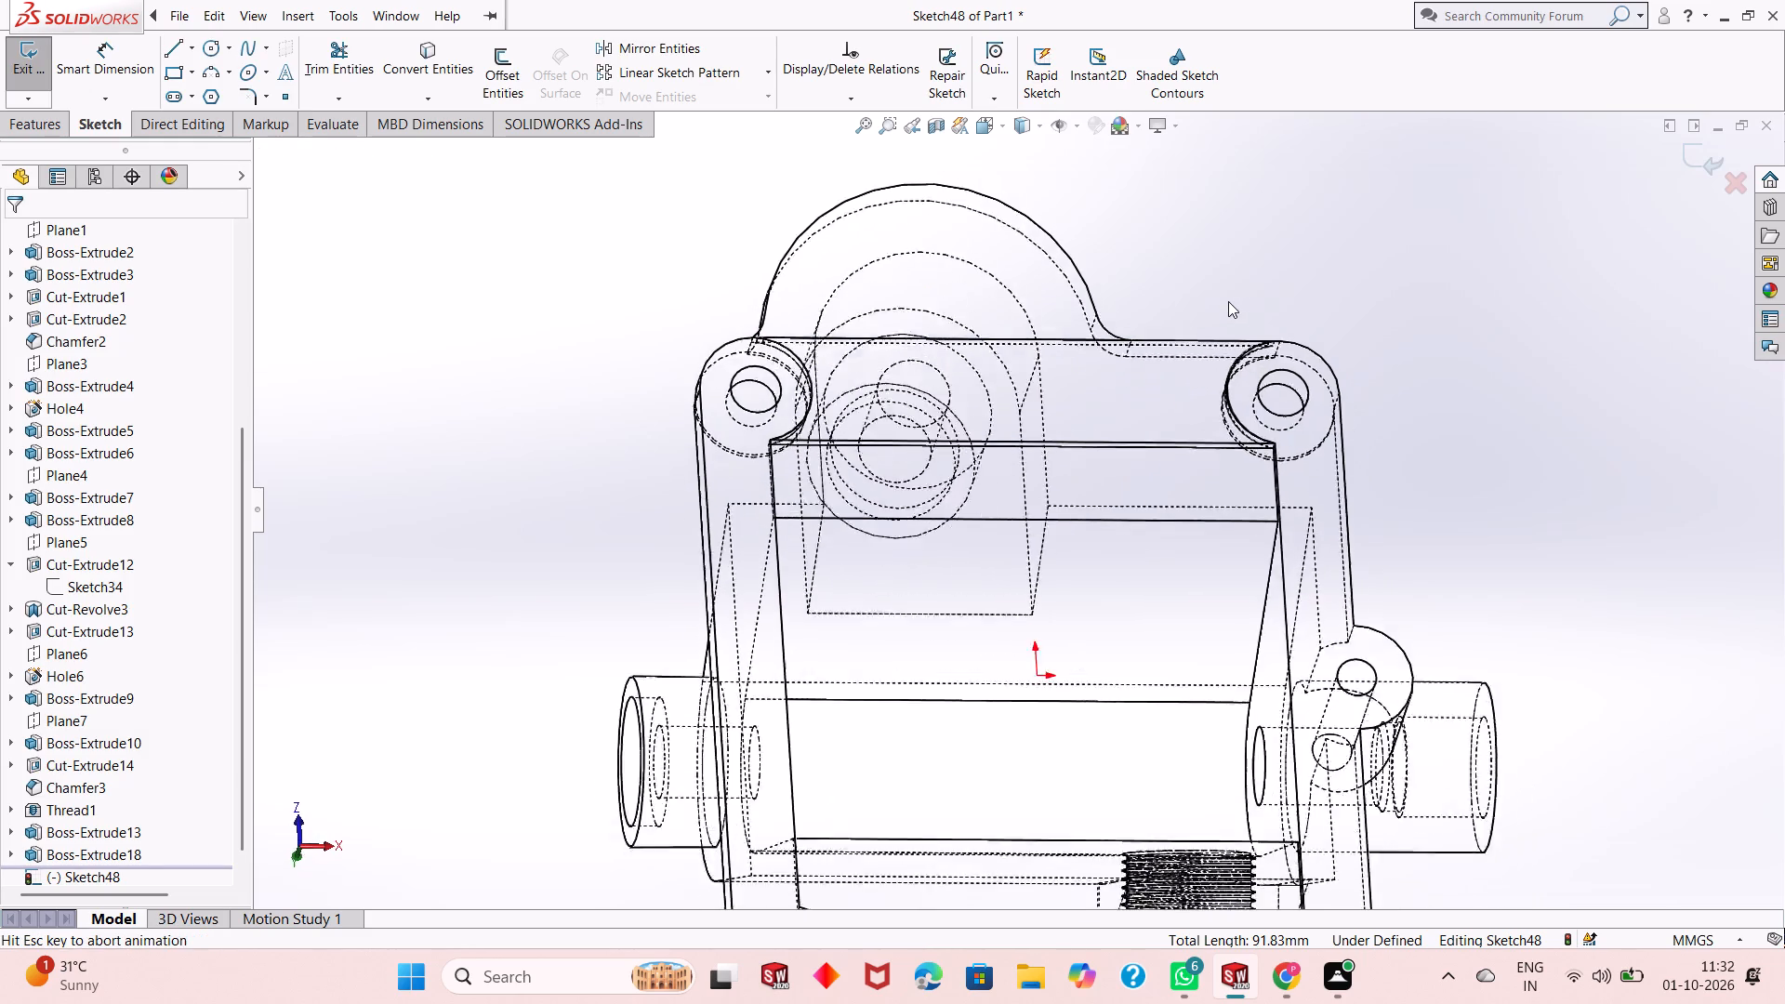
{"action": "scroll", "coordinate": [959, 311], "scroll_direction": "down", "scroll_amount": 2}
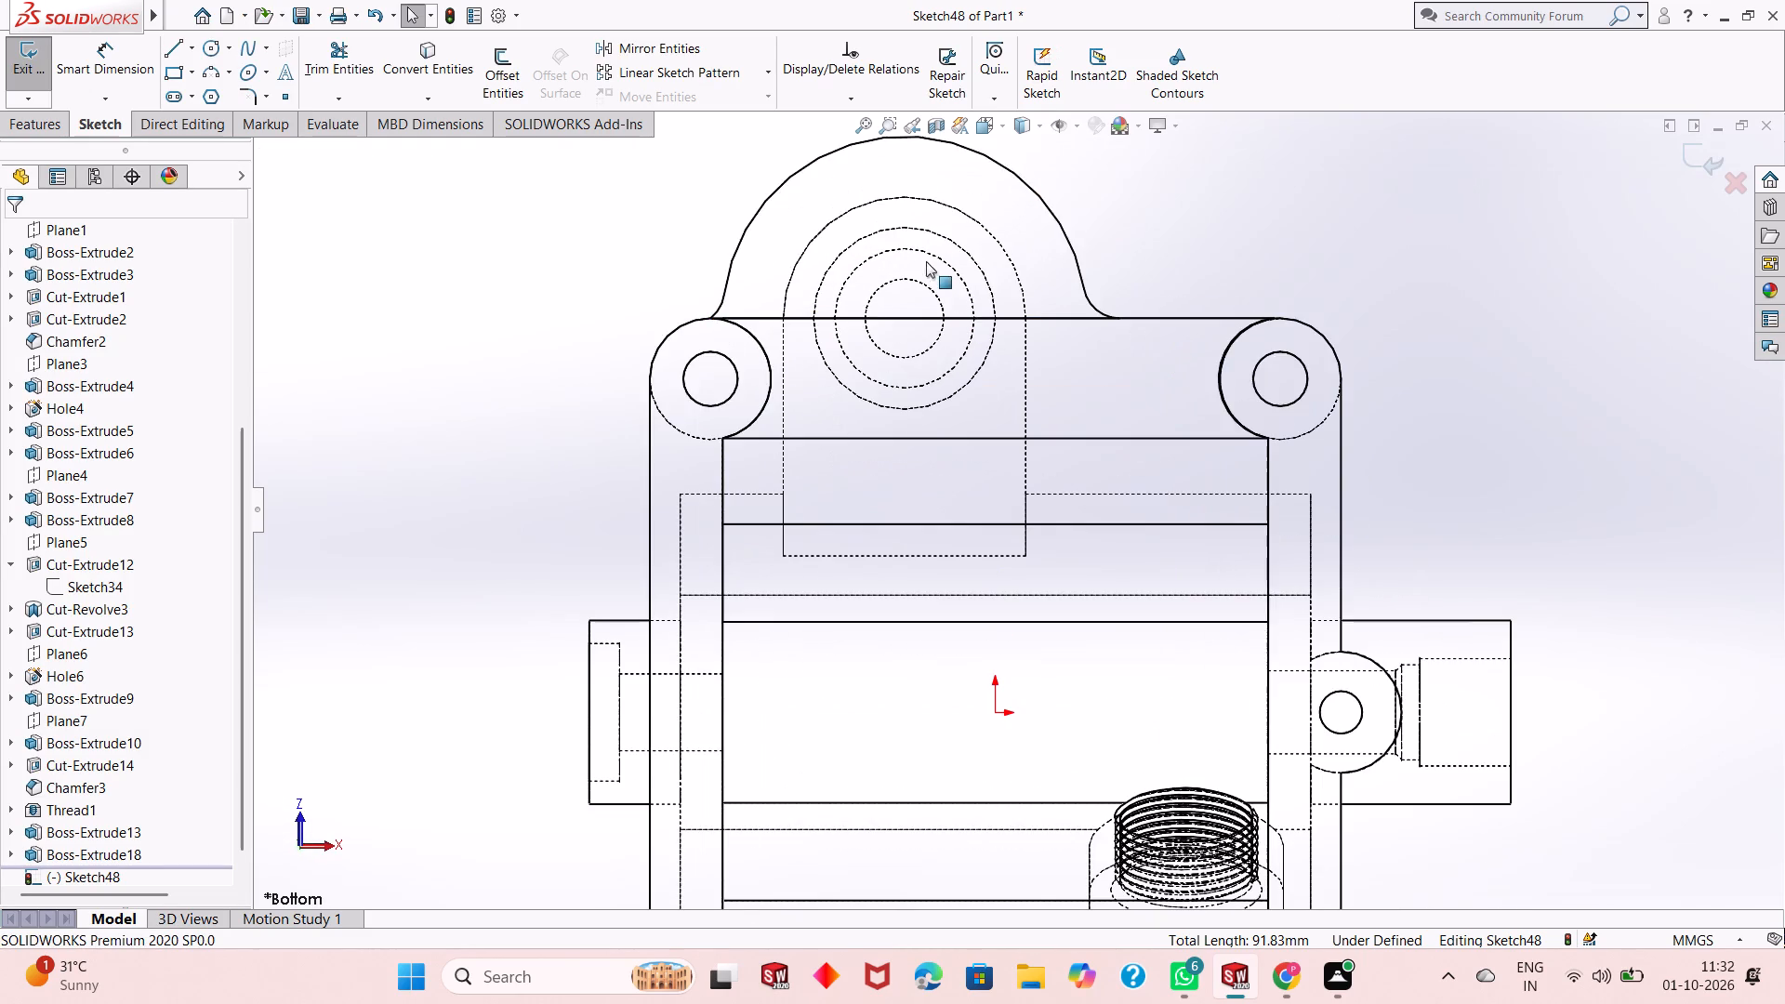
{"action": "left_click", "coordinate": [419, 75]}
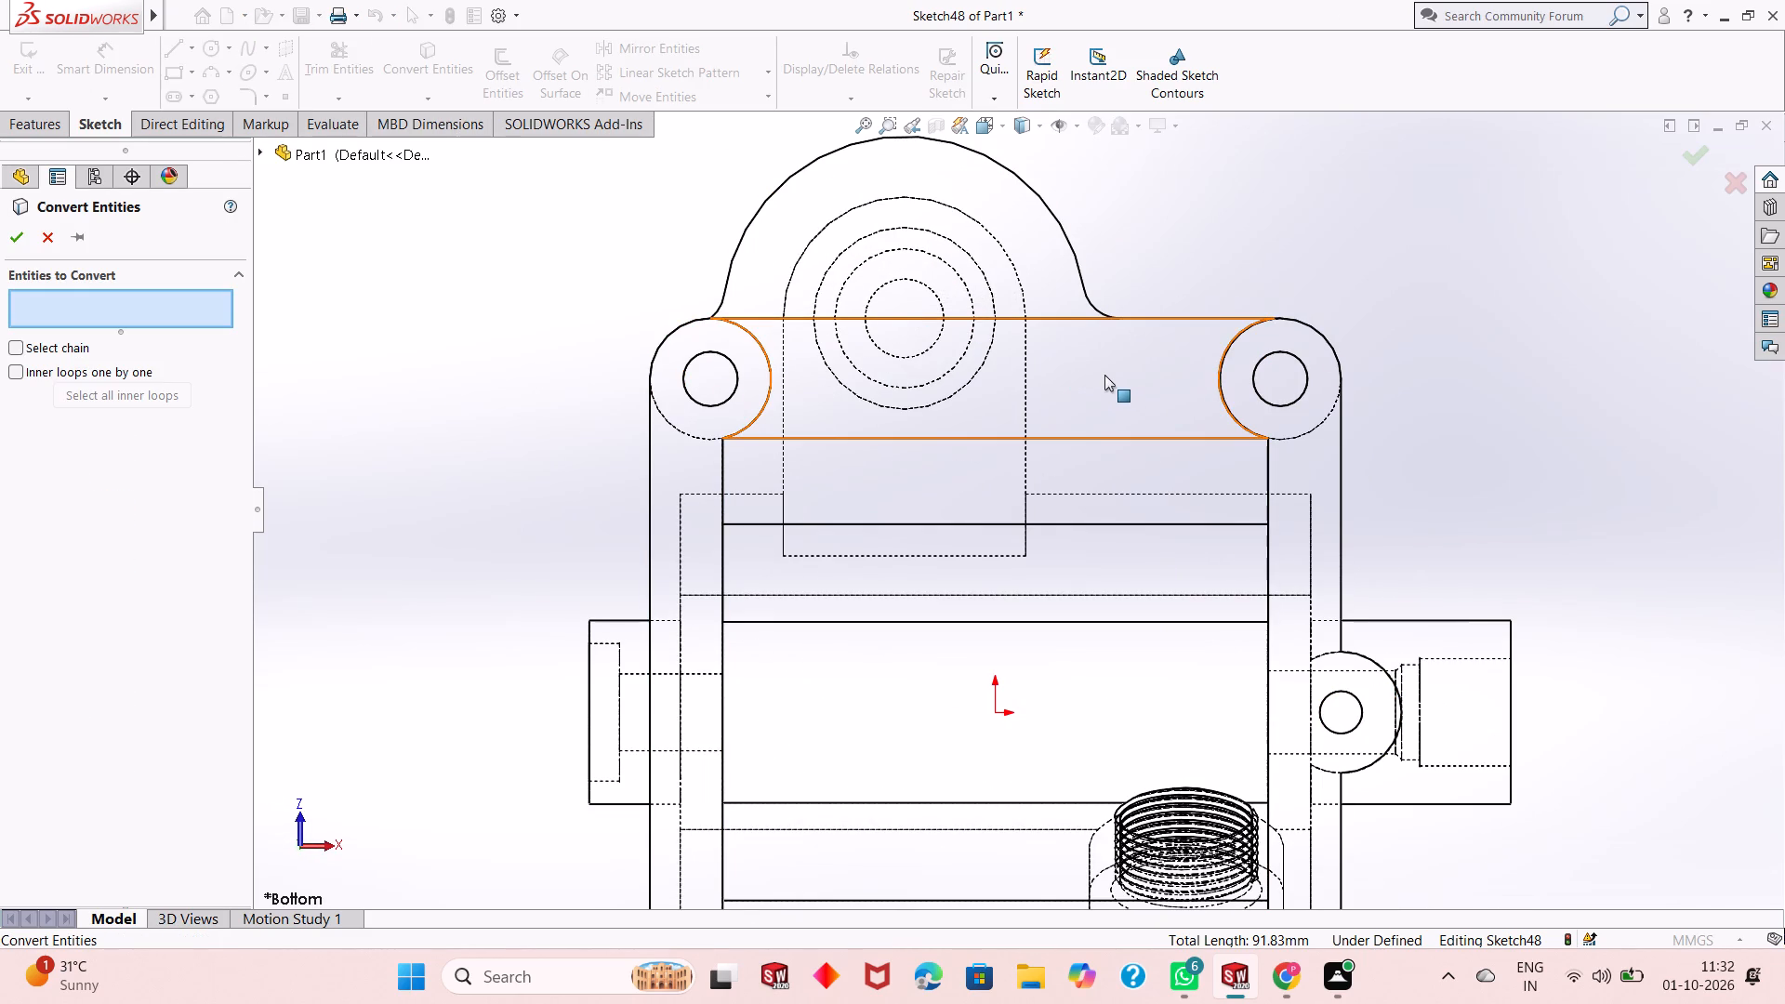
{"action": "left_click", "coordinate": [899, 200]}
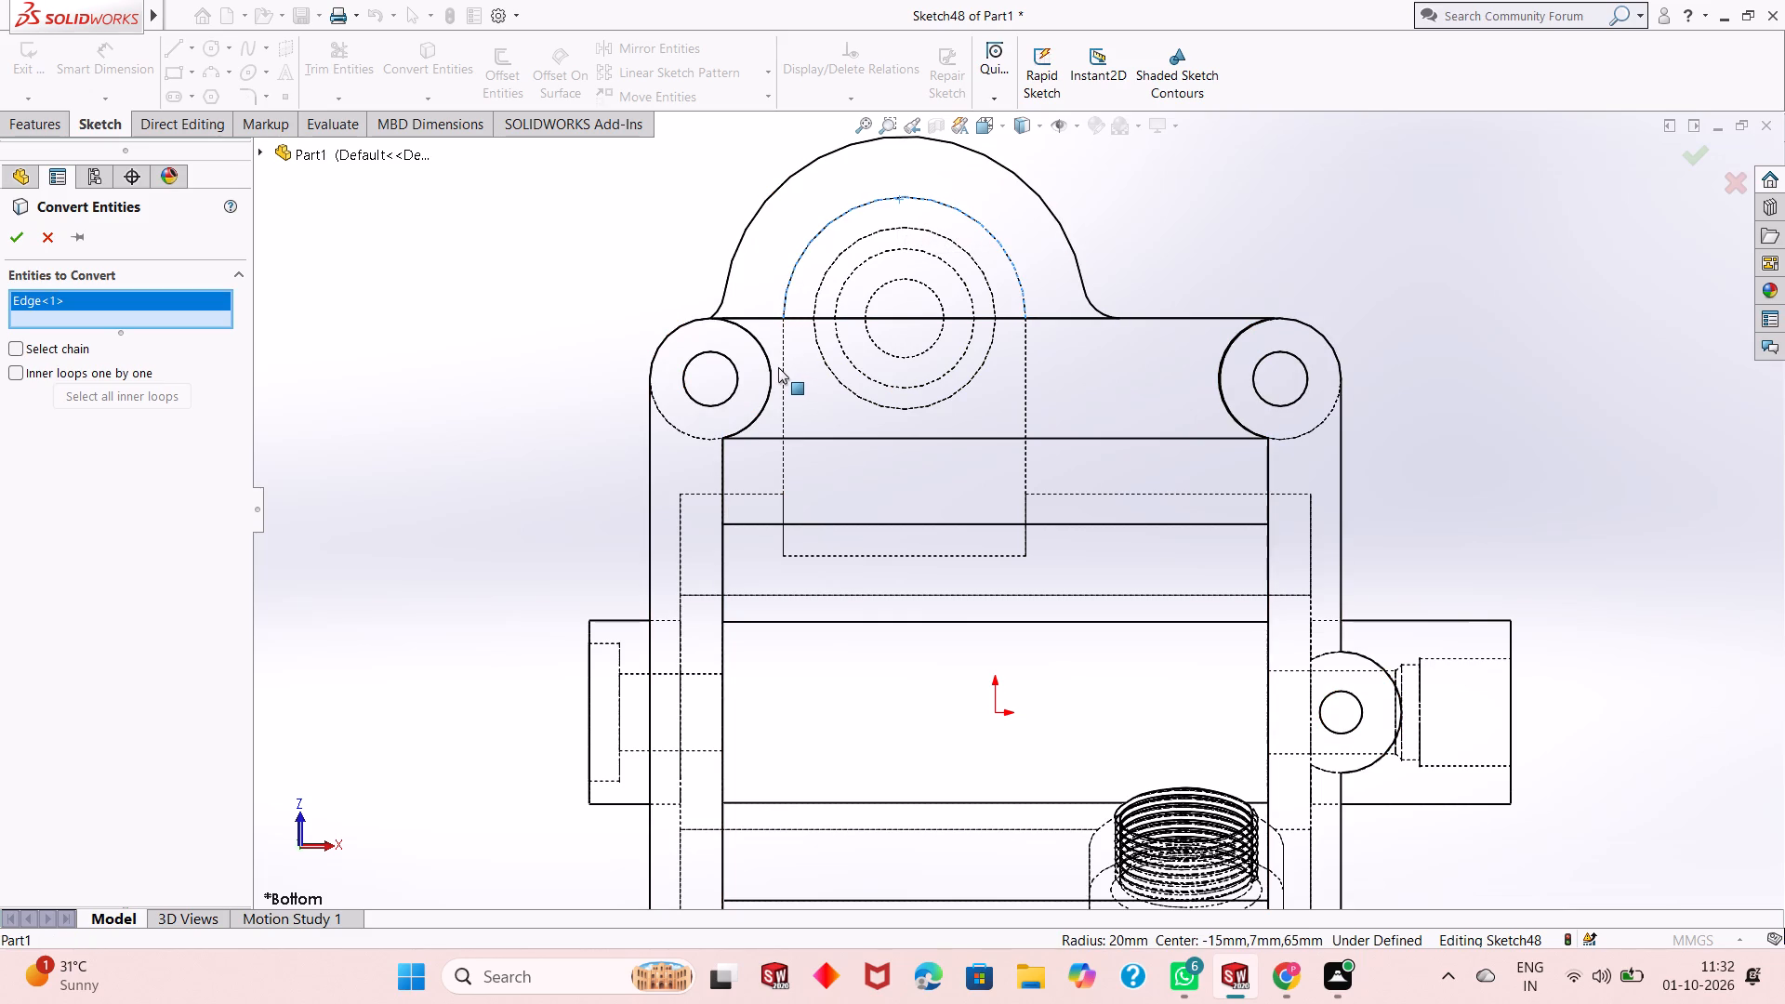
{"action": "left_click", "coordinate": [782, 358]}
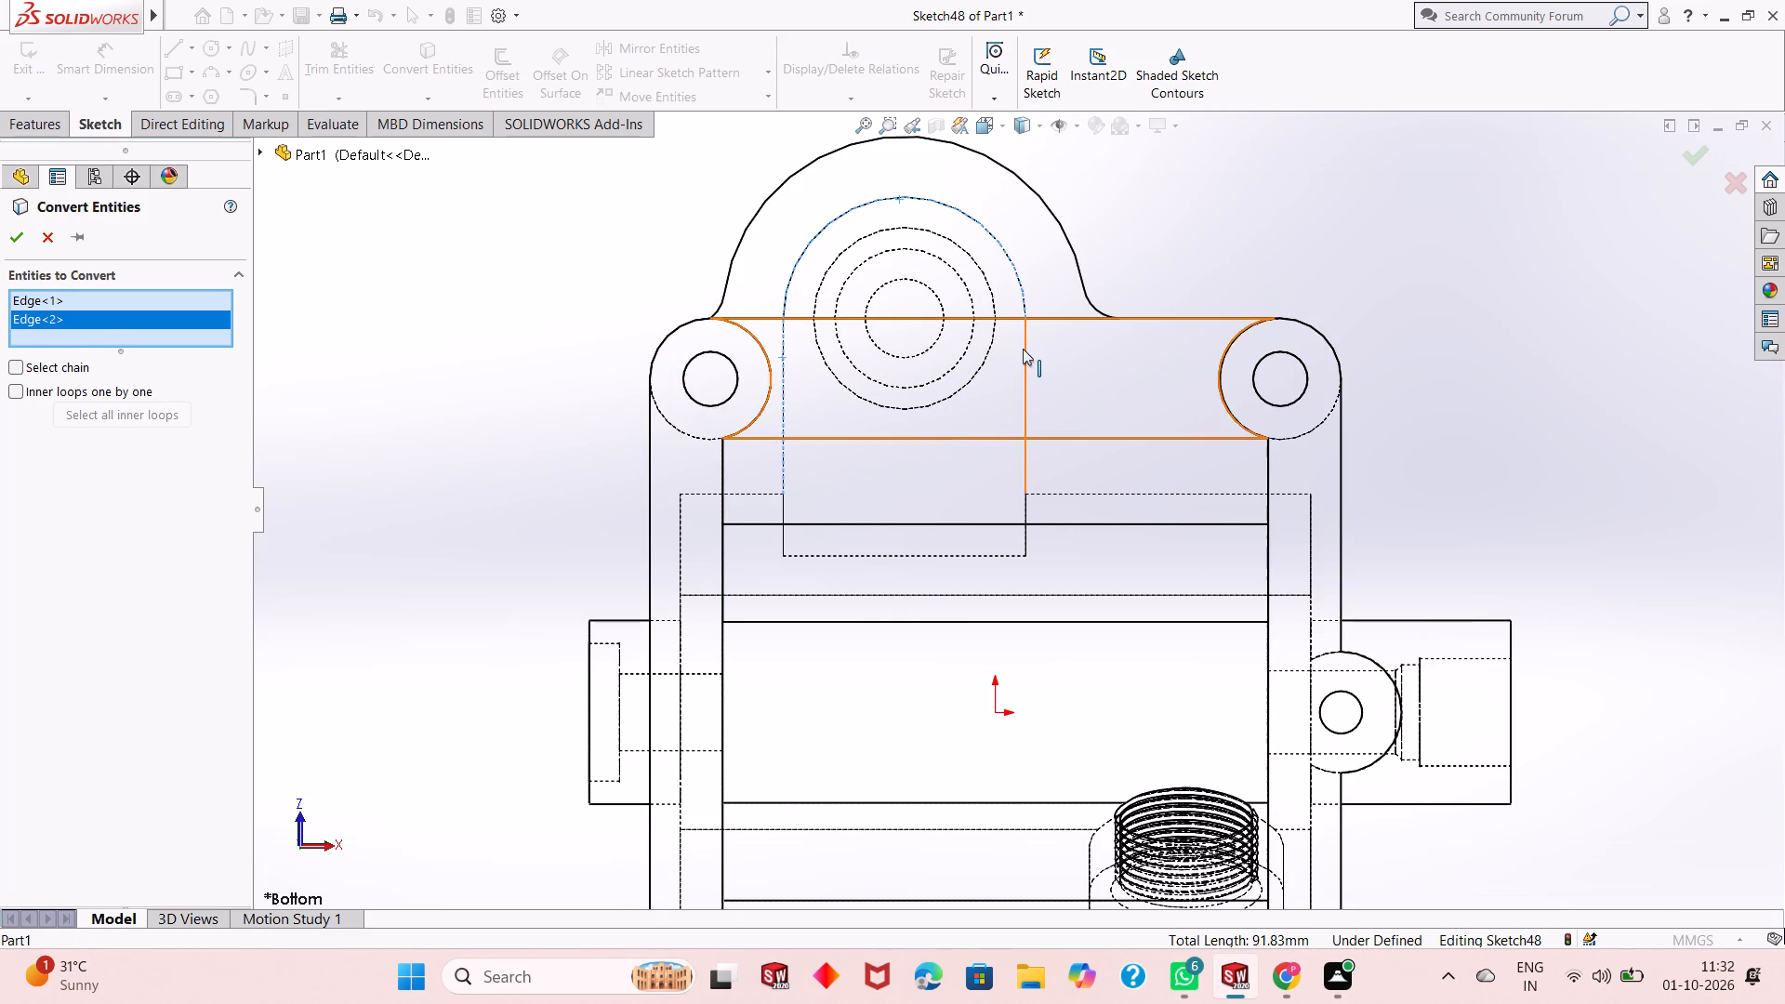
{"action": "left_click", "coordinate": [1023, 350]}
{"action": "left_click", "coordinate": [1025, 529]}
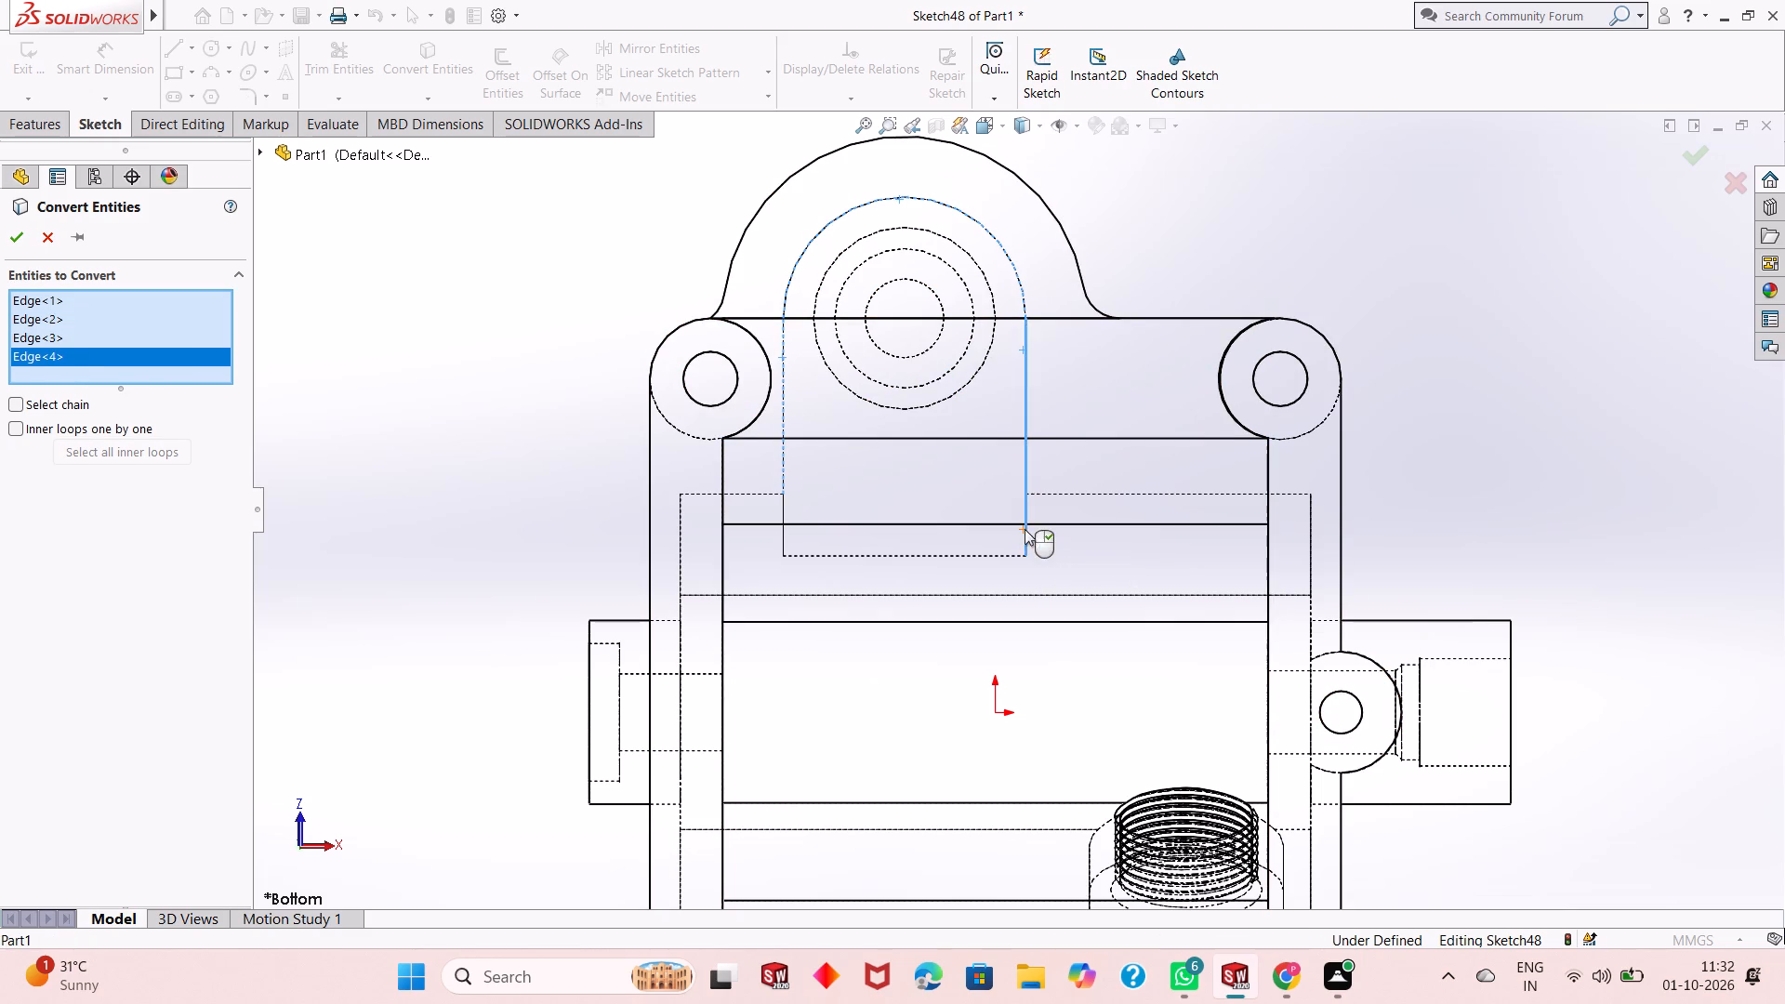
{"action": "left_click", "coordinate": [783, 536]}
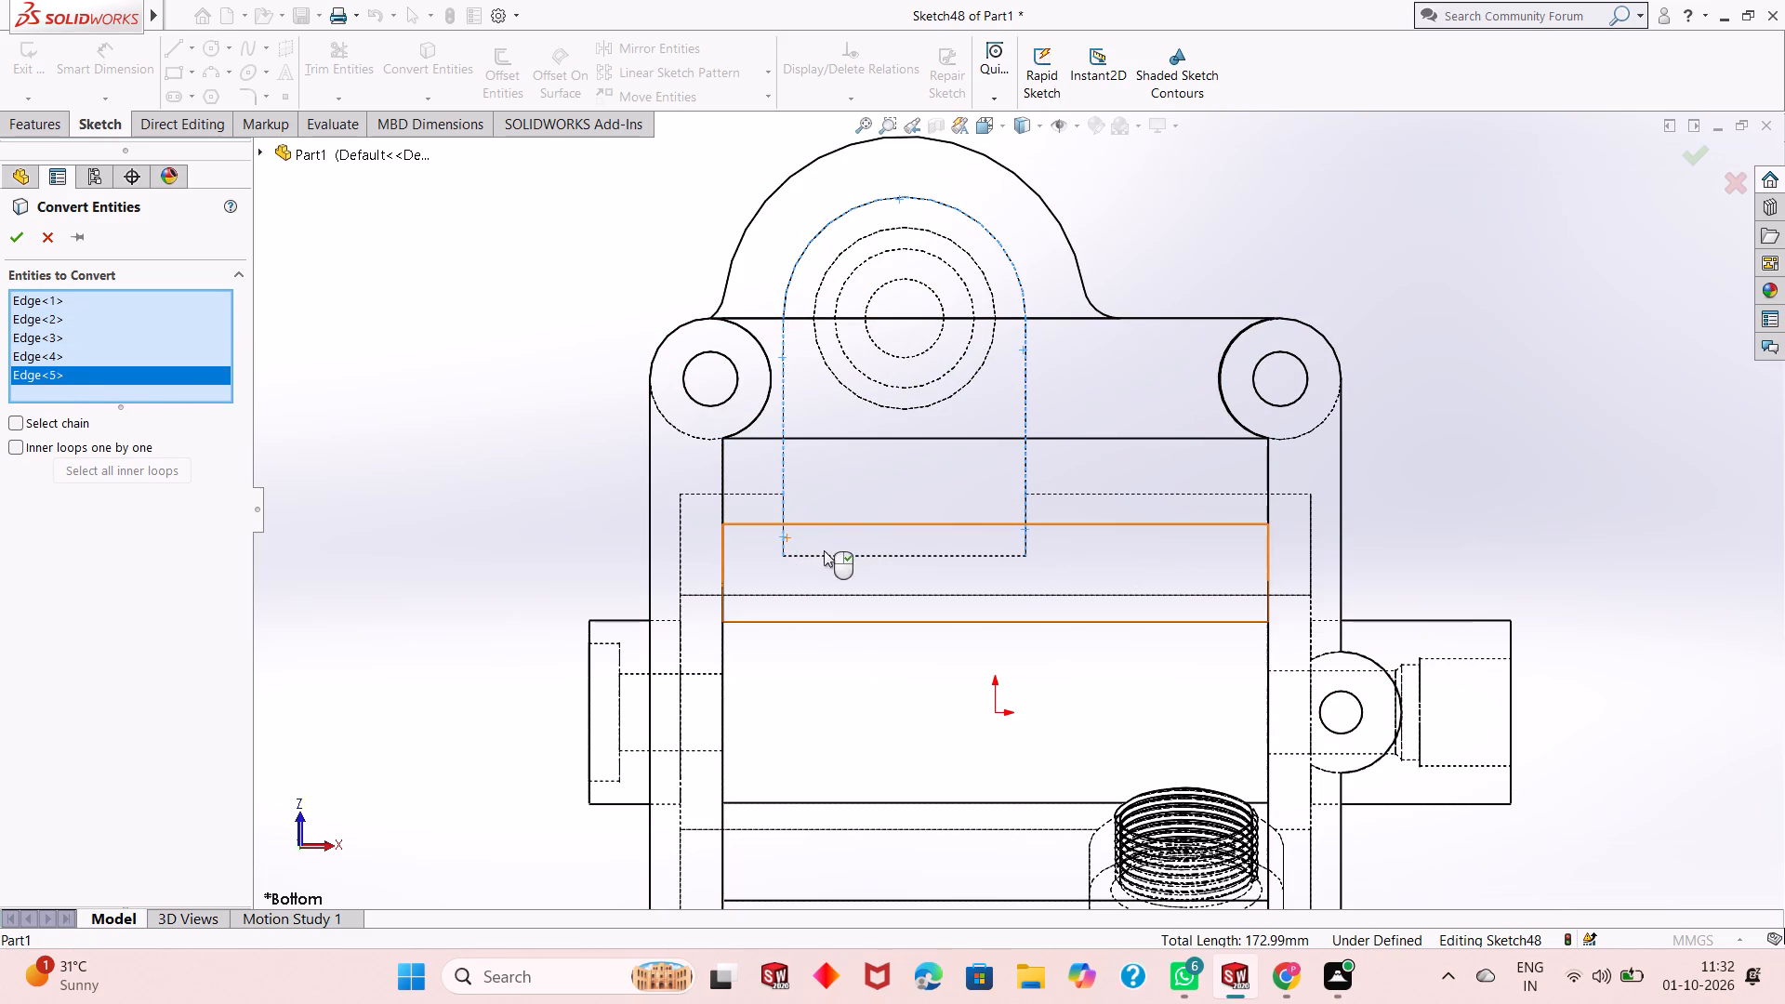
{"action": "left_click", "coordinate": [845, 558]}
{"action": "left_click", "coordinate": [11, 234]}
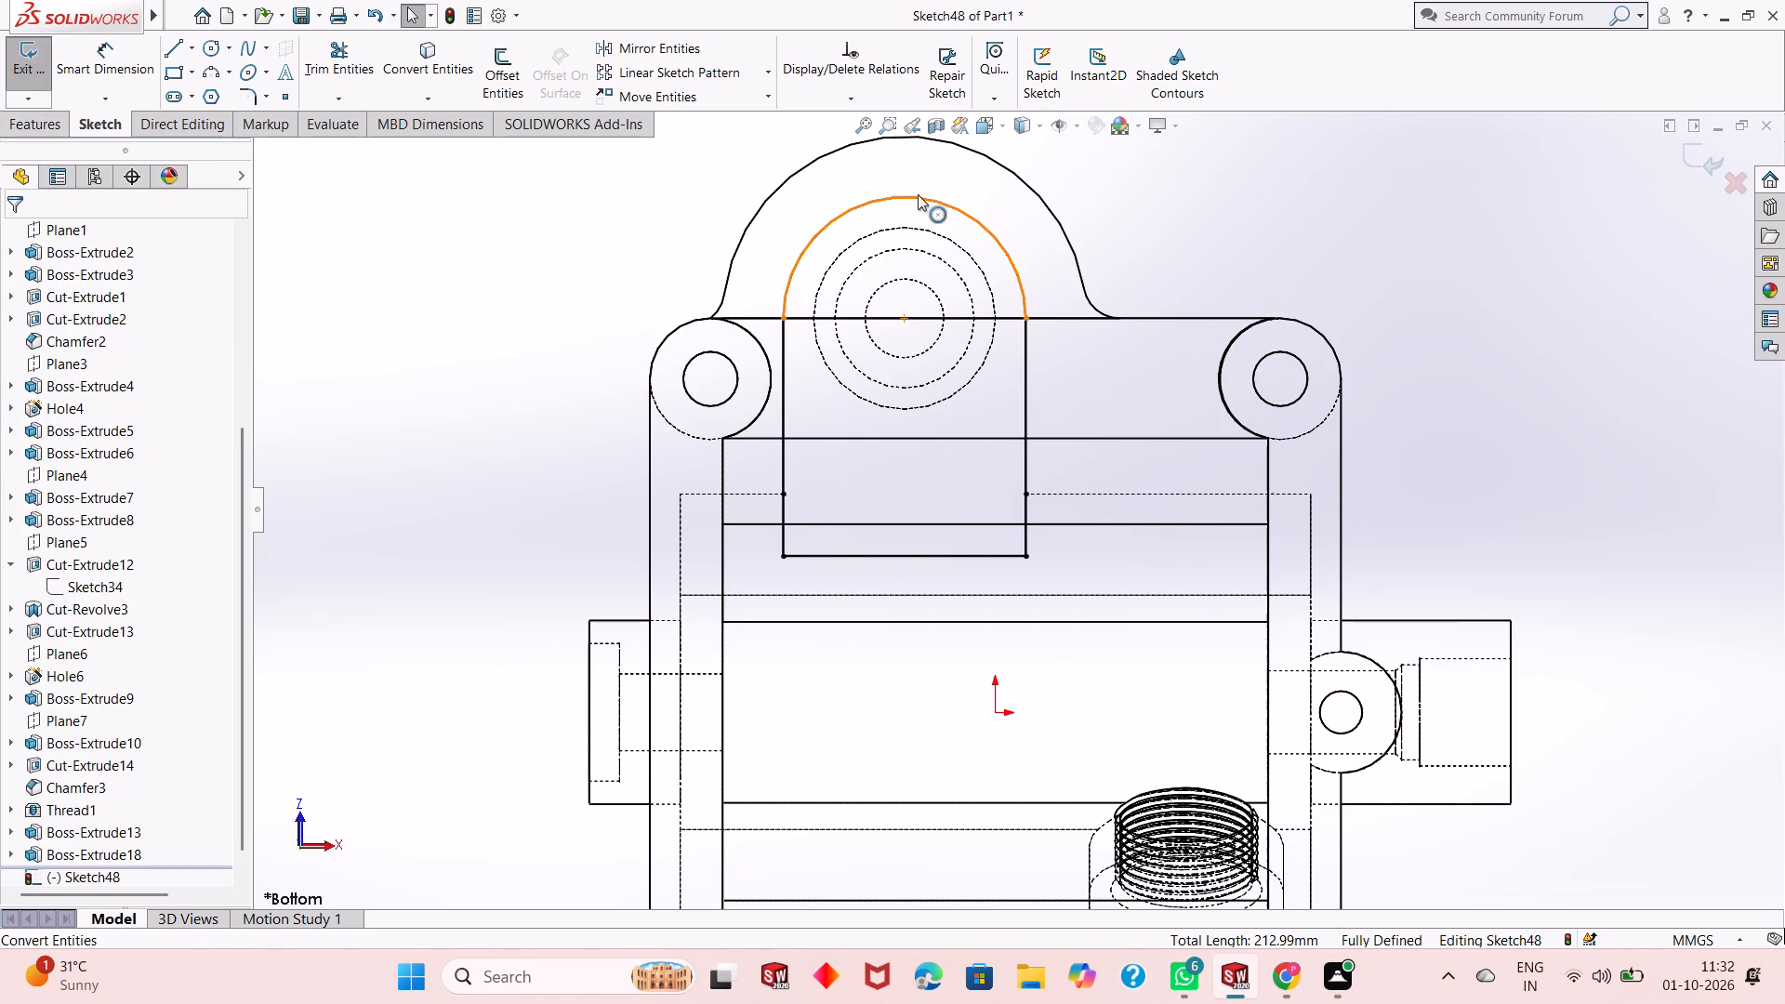
Switch the model's display style to Shaded With Edges.
{"action": "left_click", "coordinate": [1038, 131]}
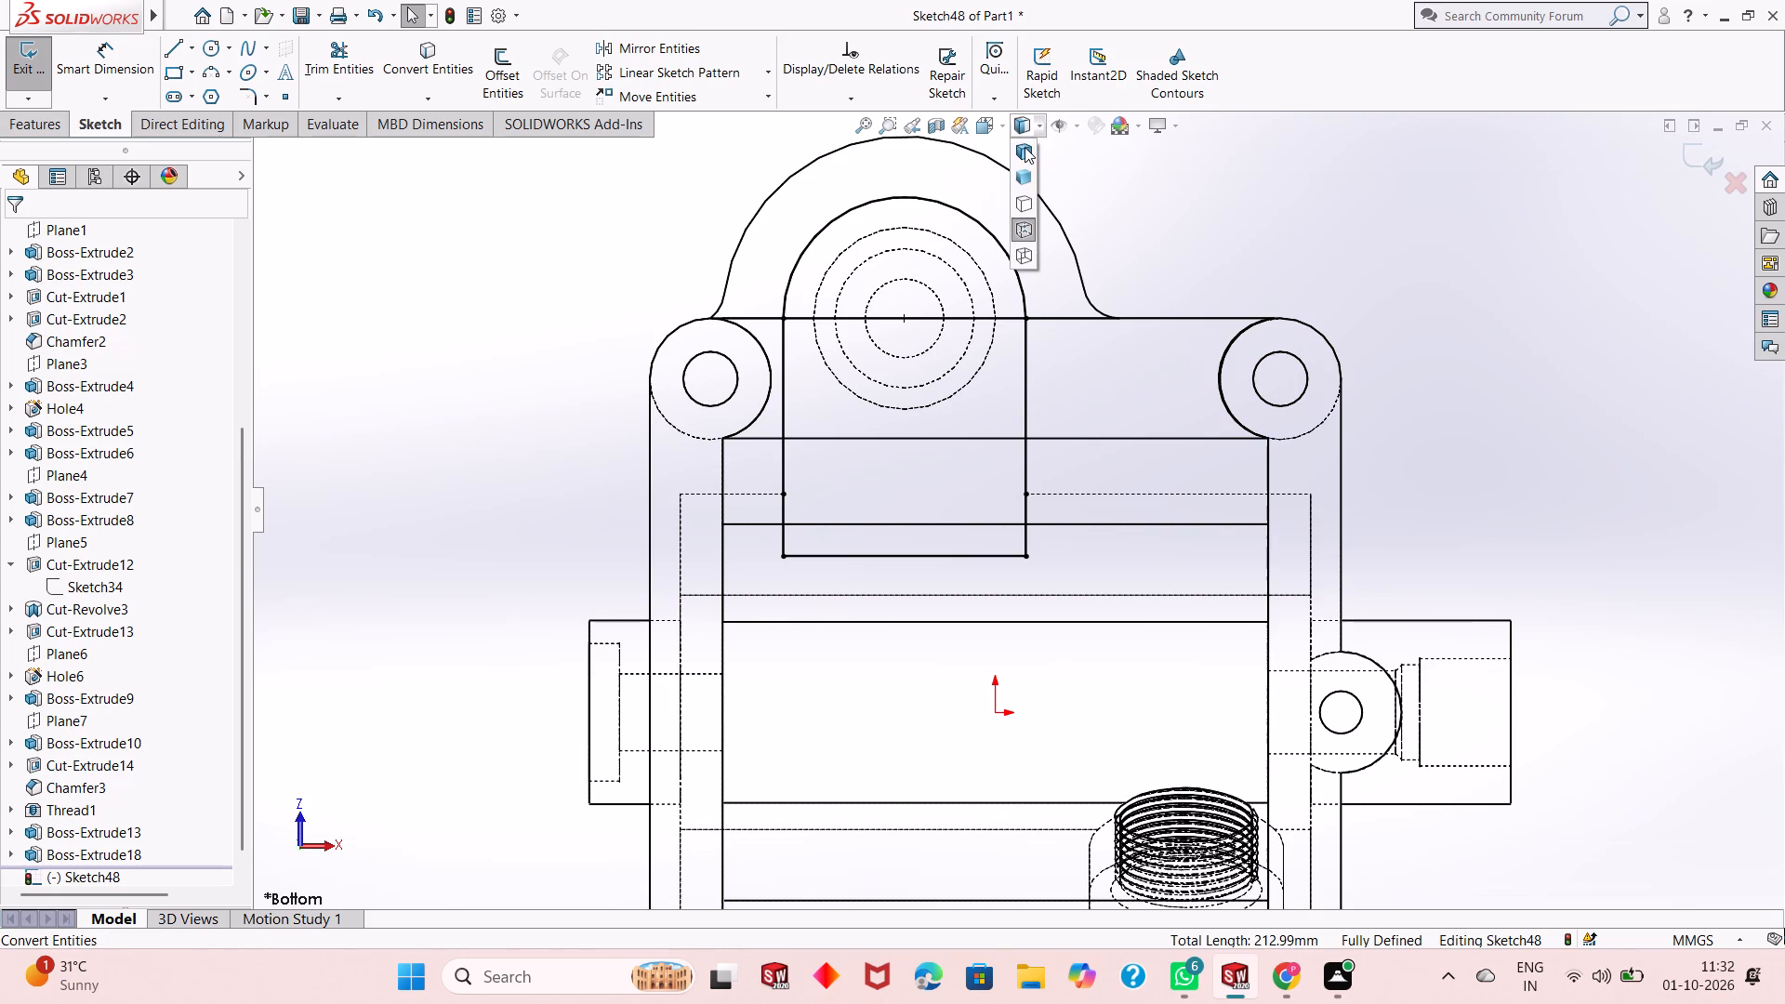
{"action": "left_click", "coordinate": [1025, 147]}
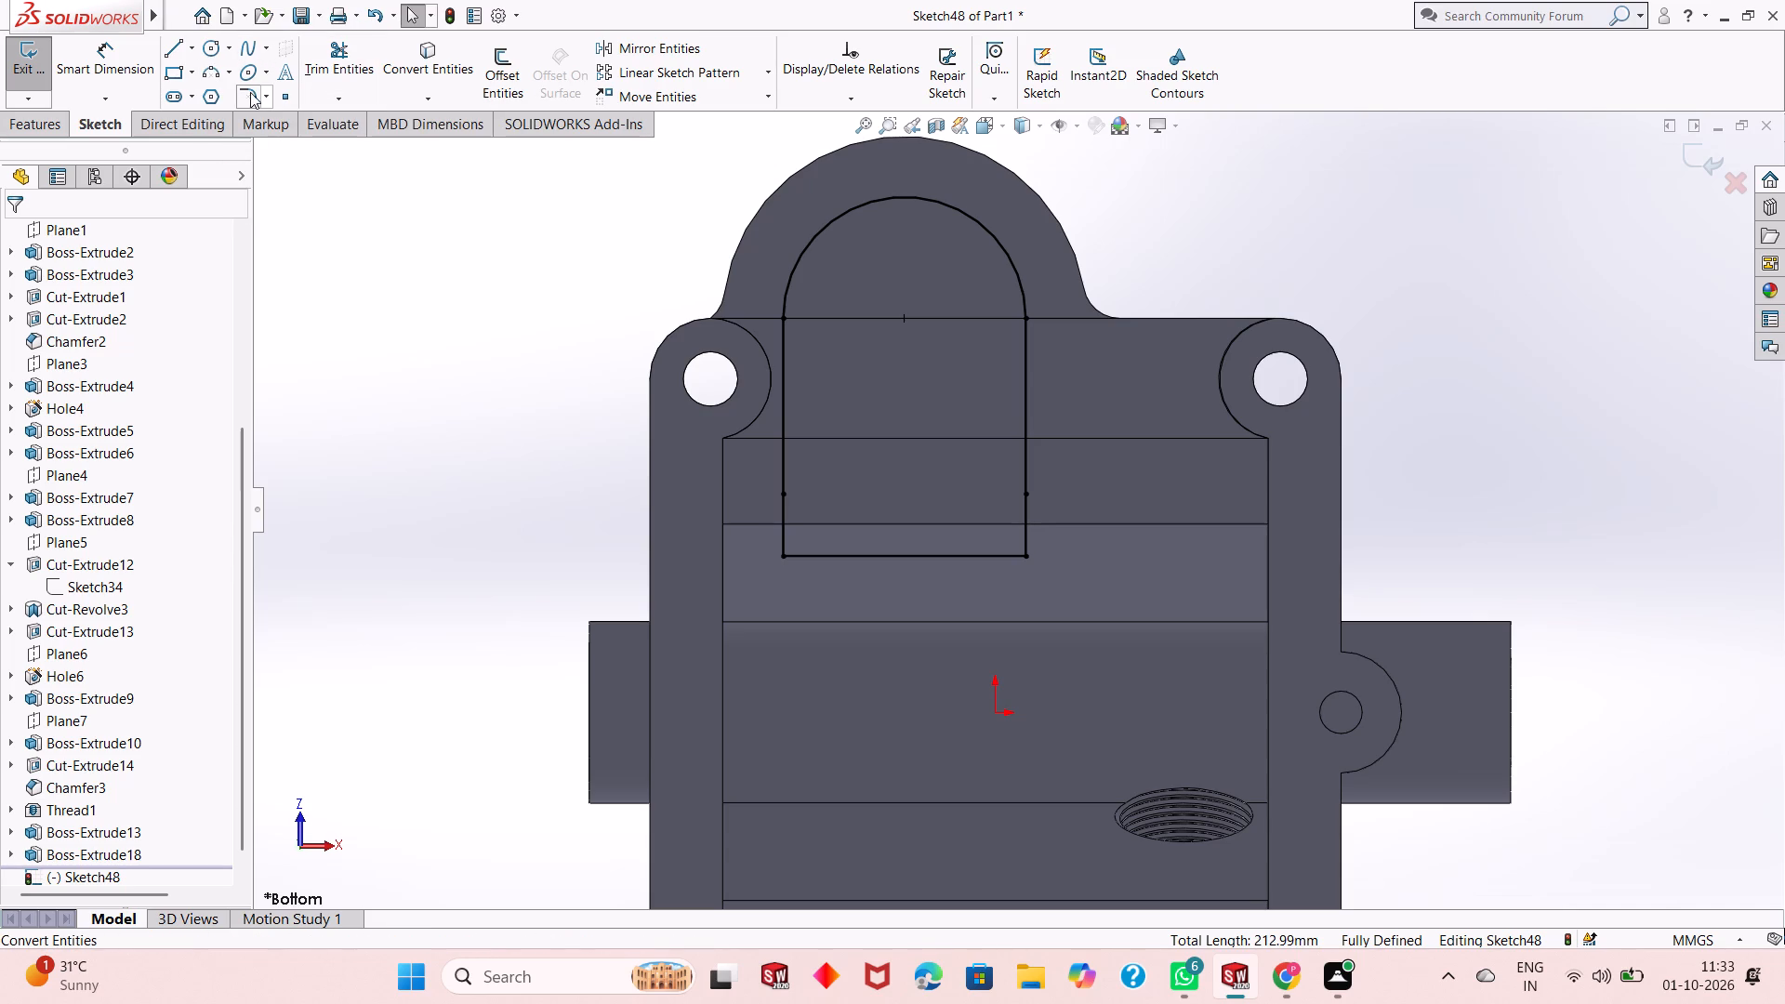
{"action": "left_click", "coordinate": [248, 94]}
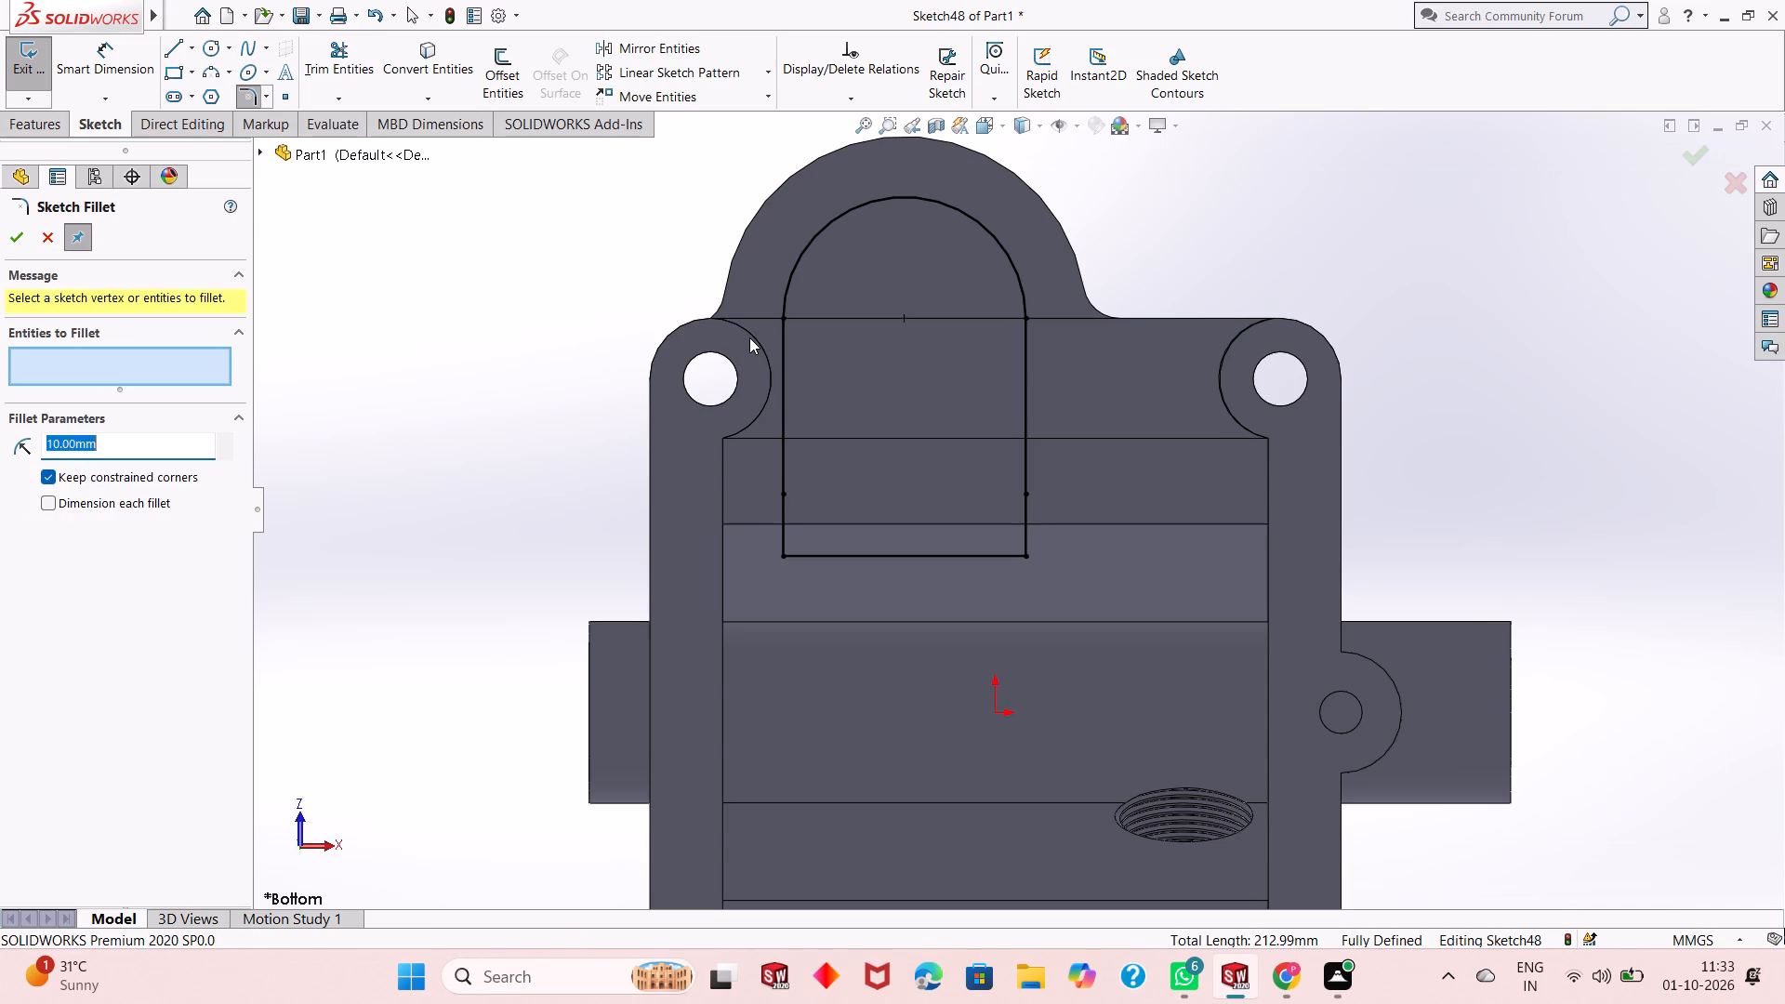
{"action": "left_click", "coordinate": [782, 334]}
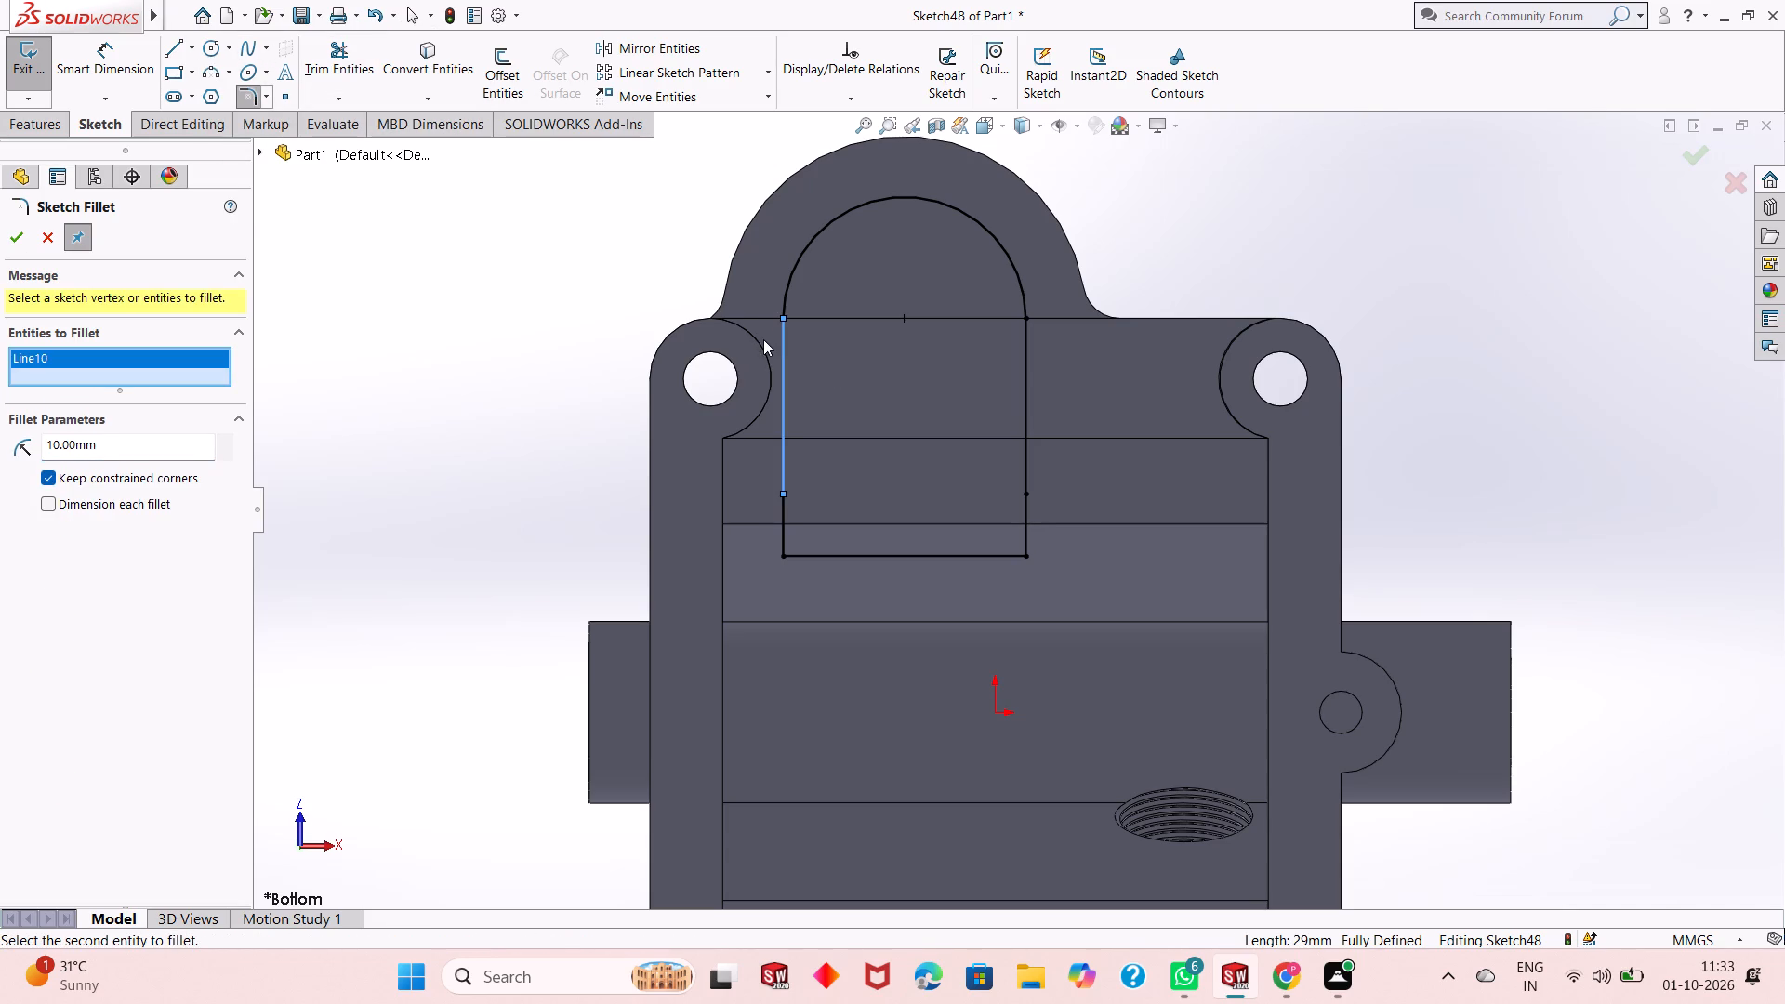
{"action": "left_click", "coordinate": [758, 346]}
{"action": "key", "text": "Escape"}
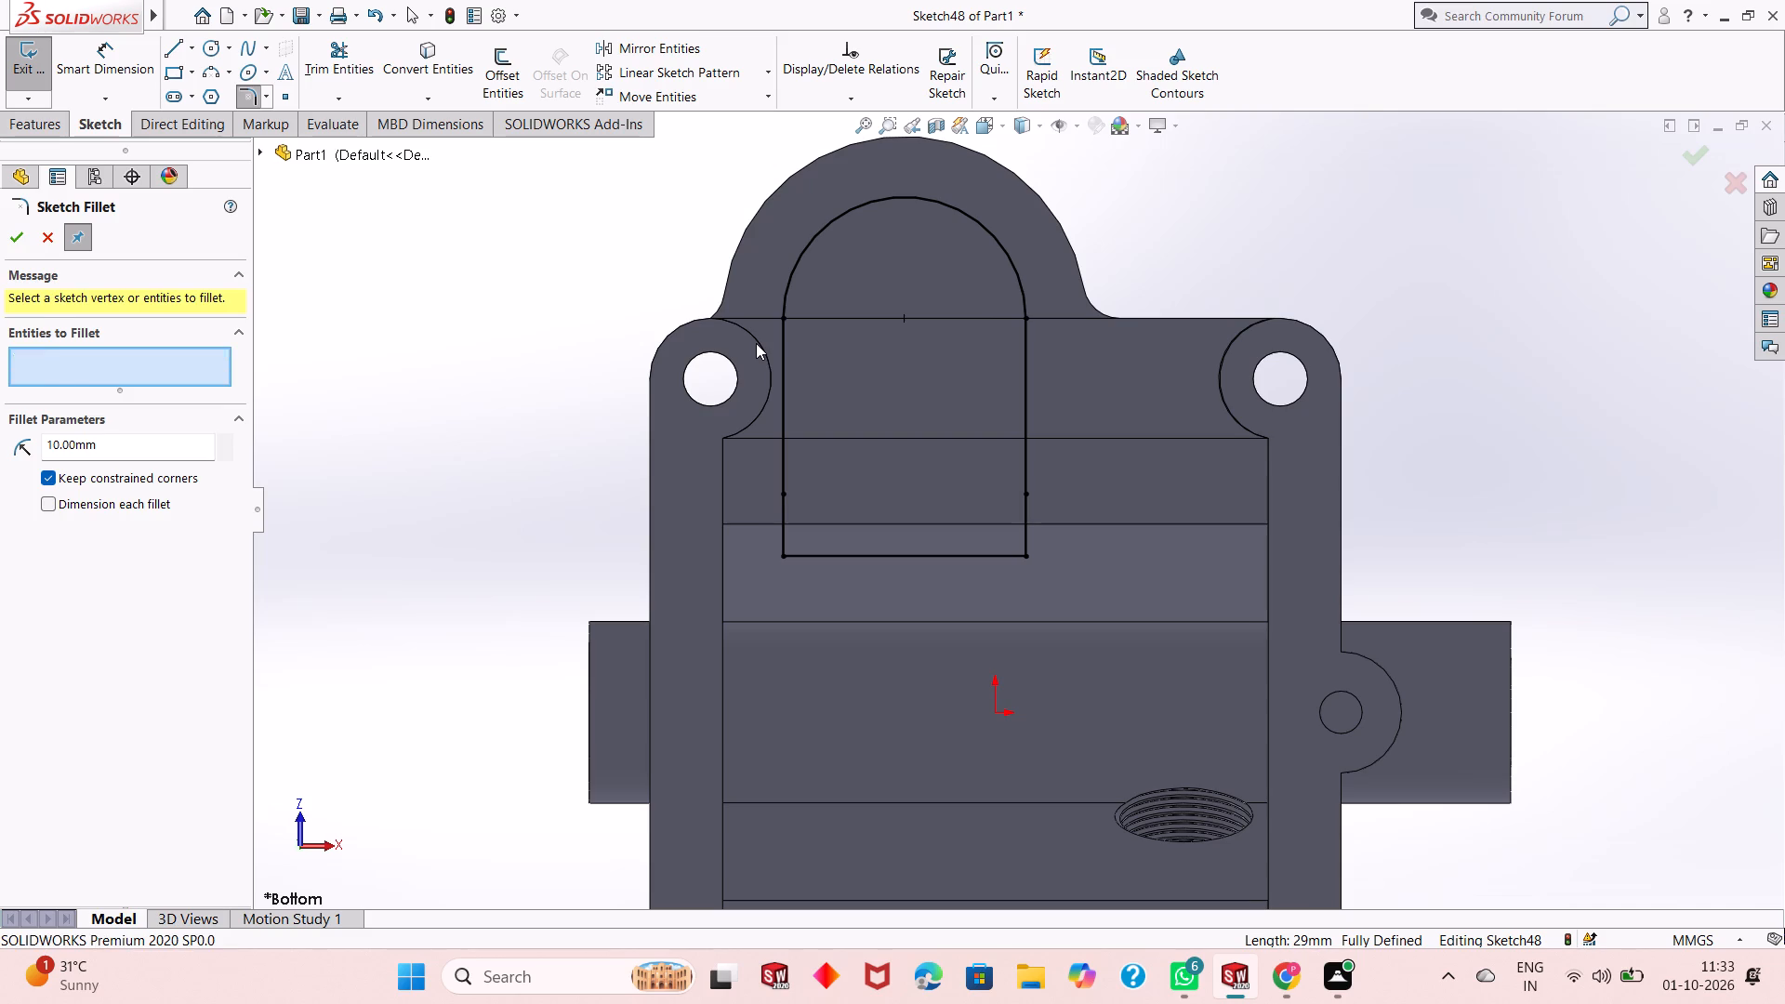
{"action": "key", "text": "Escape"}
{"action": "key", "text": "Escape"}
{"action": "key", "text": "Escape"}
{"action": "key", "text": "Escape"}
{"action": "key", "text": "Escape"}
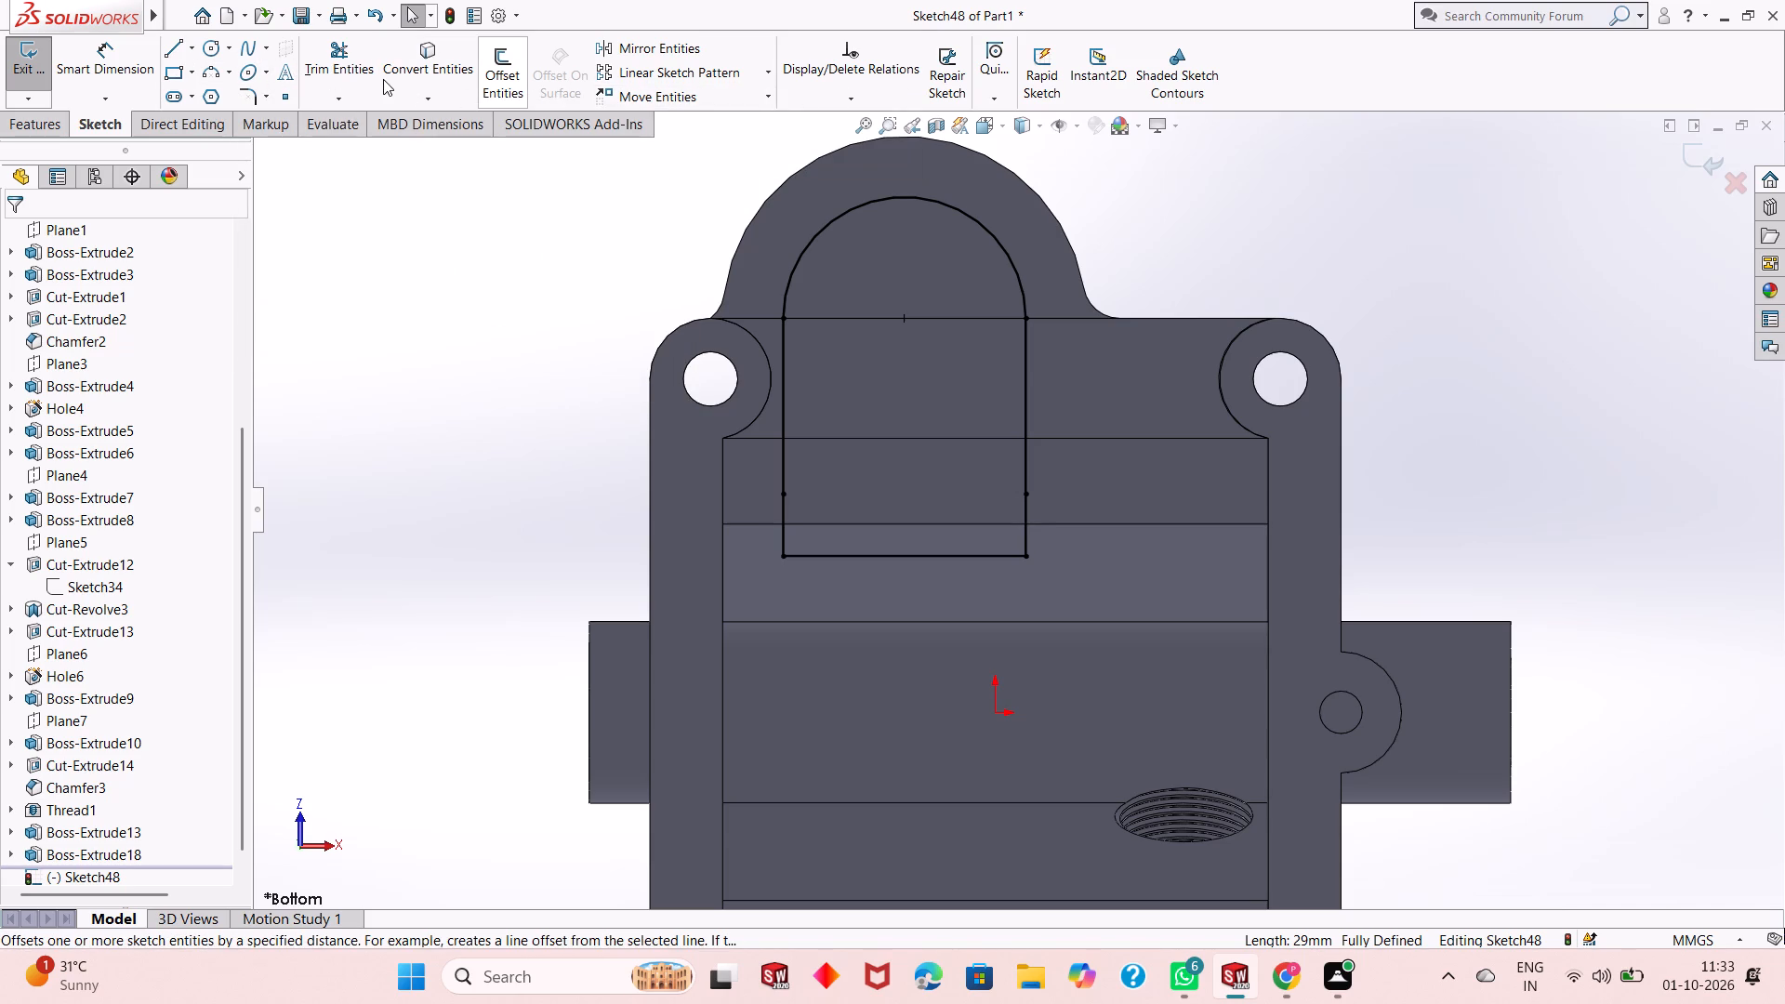
Convert the inner arc edges around the two corner bolt holes into sketch entities.
{"action": "left_click", "coordinate": [428, 70]}
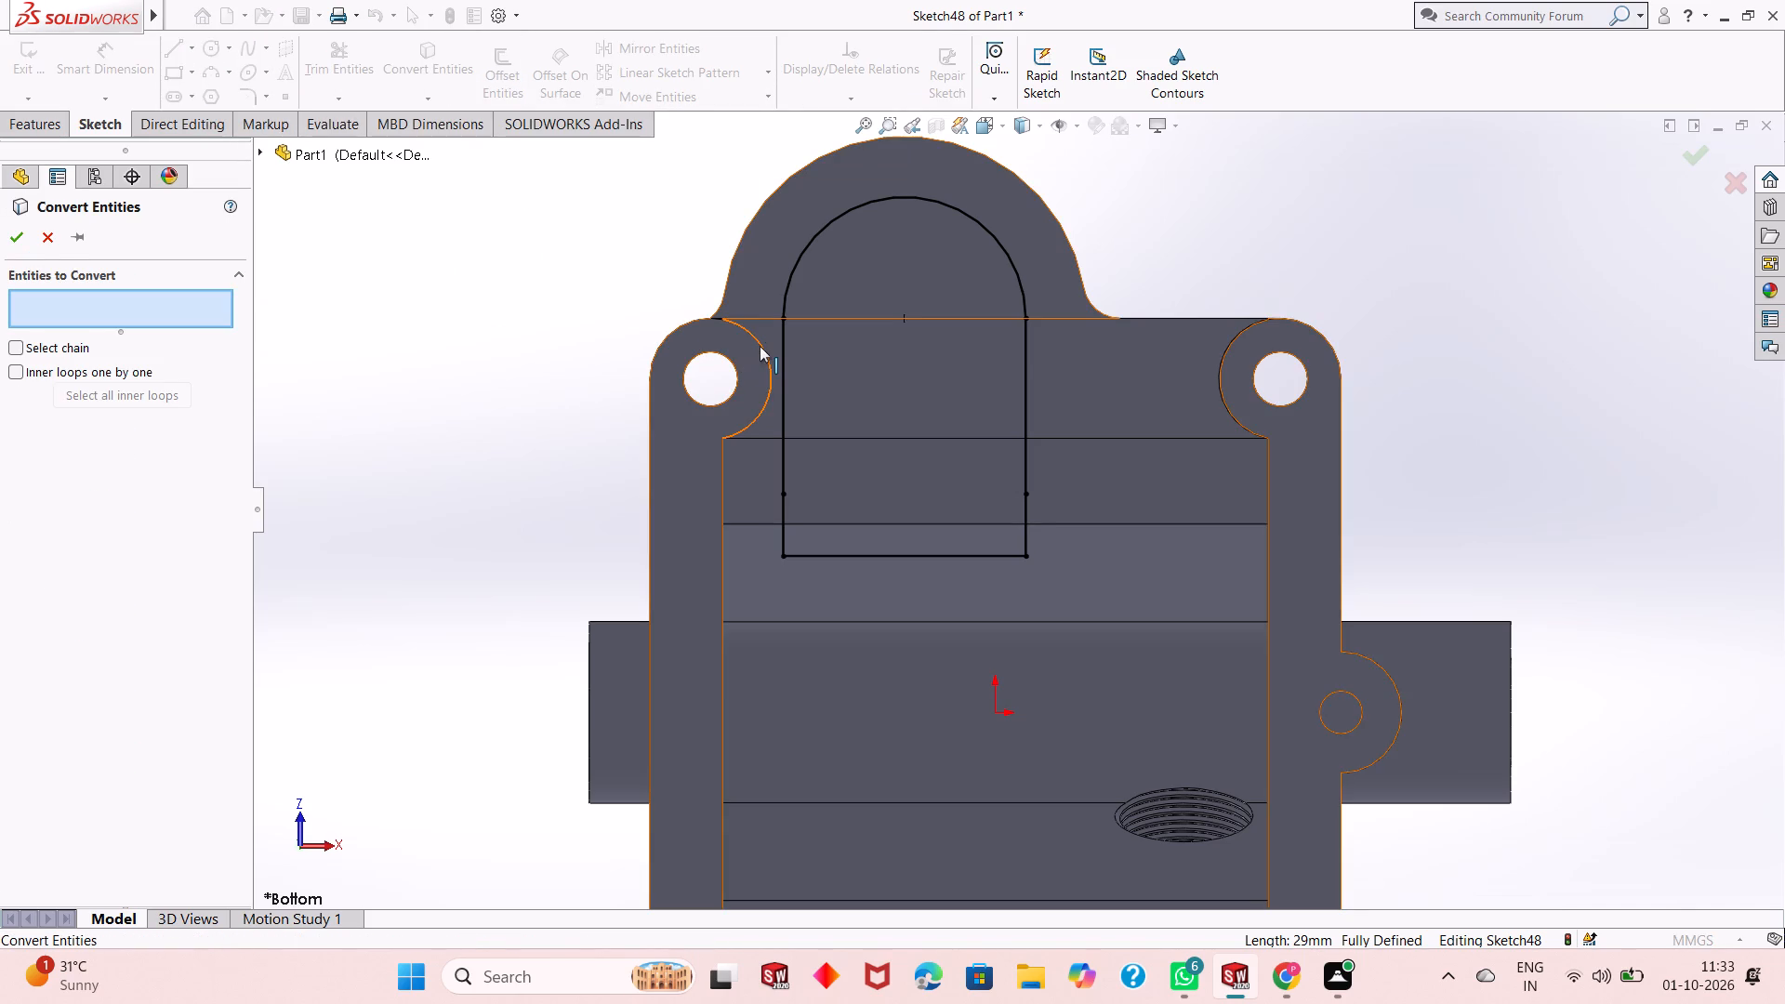
{"action": "left_click", "coordinate": [760, 346]}
{"action": "left_click", "coordinate": [1227, 351]}
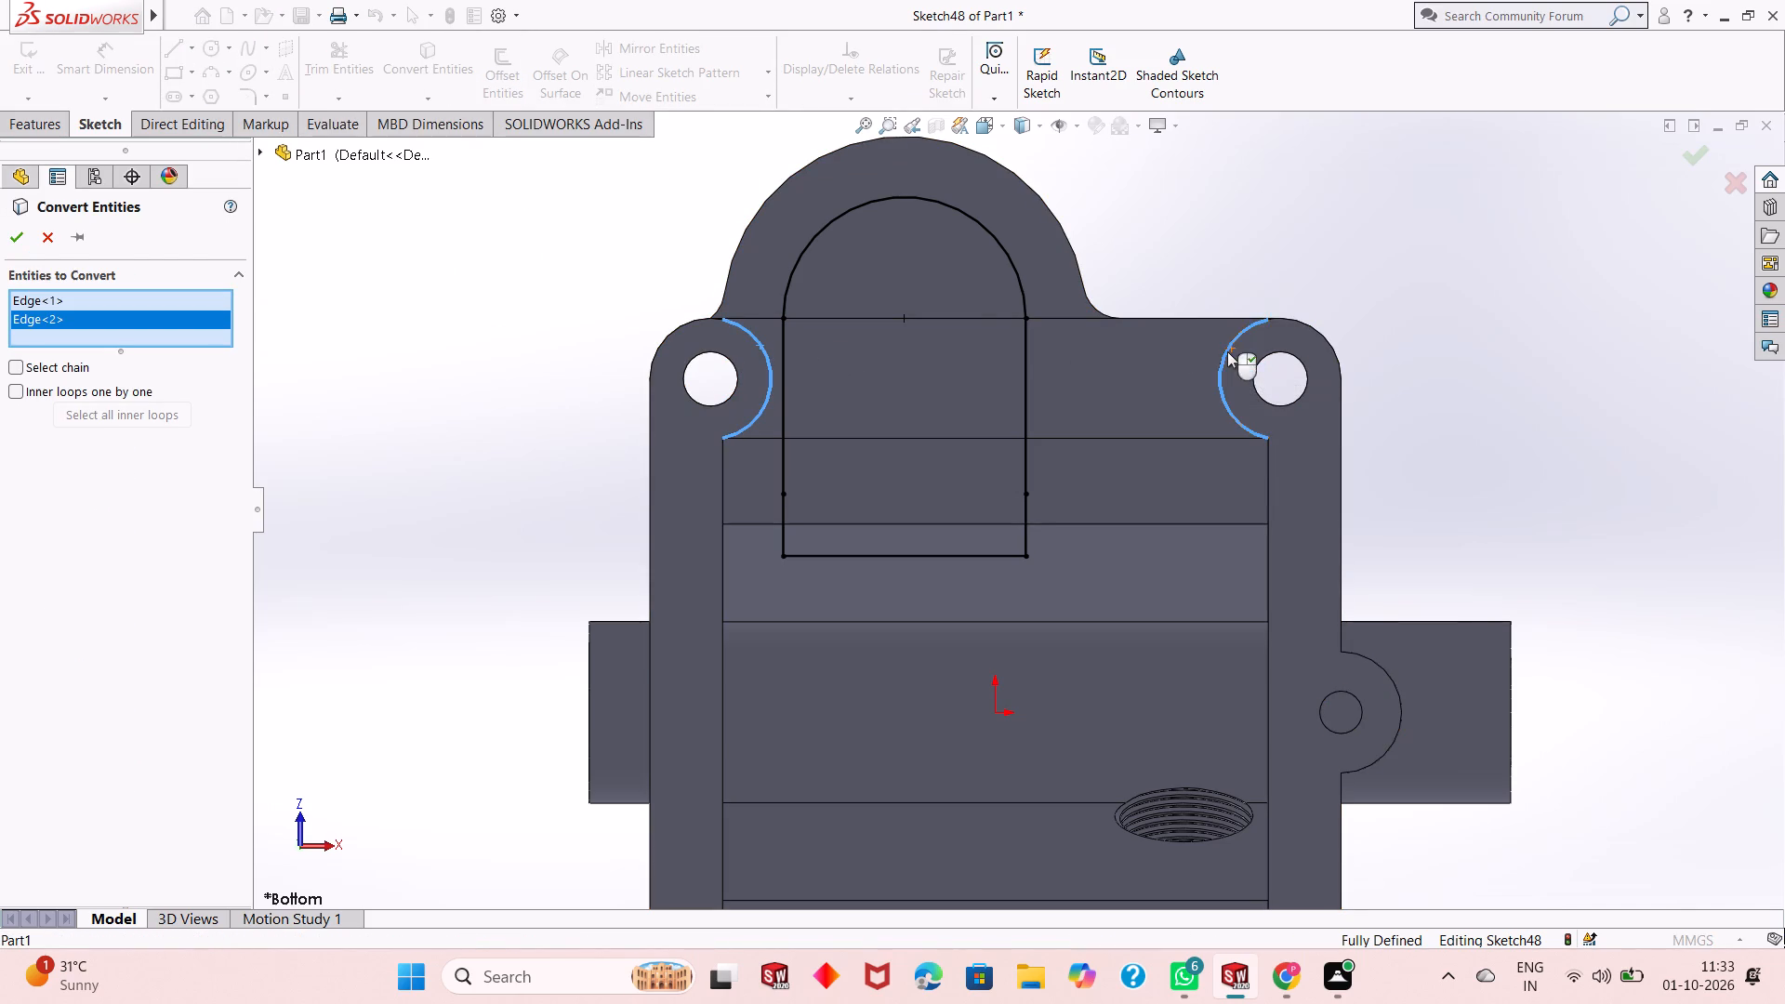
{"action": "left_click", "coordinate": [22, 244]}
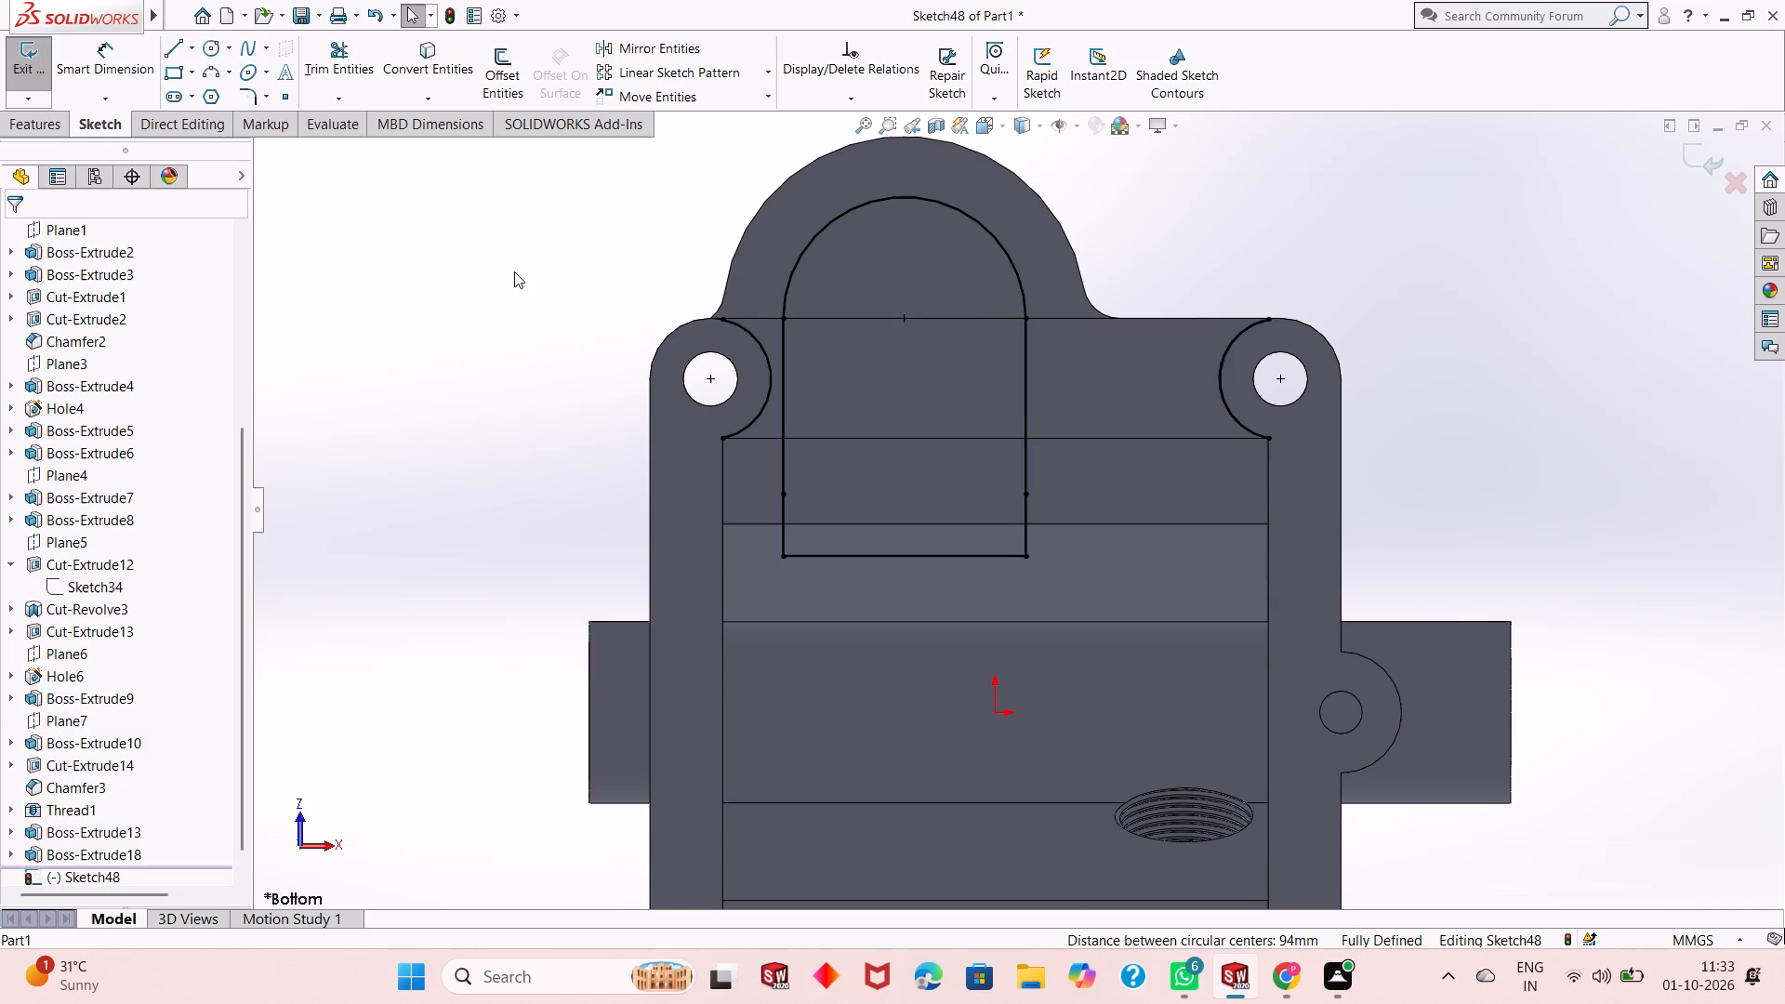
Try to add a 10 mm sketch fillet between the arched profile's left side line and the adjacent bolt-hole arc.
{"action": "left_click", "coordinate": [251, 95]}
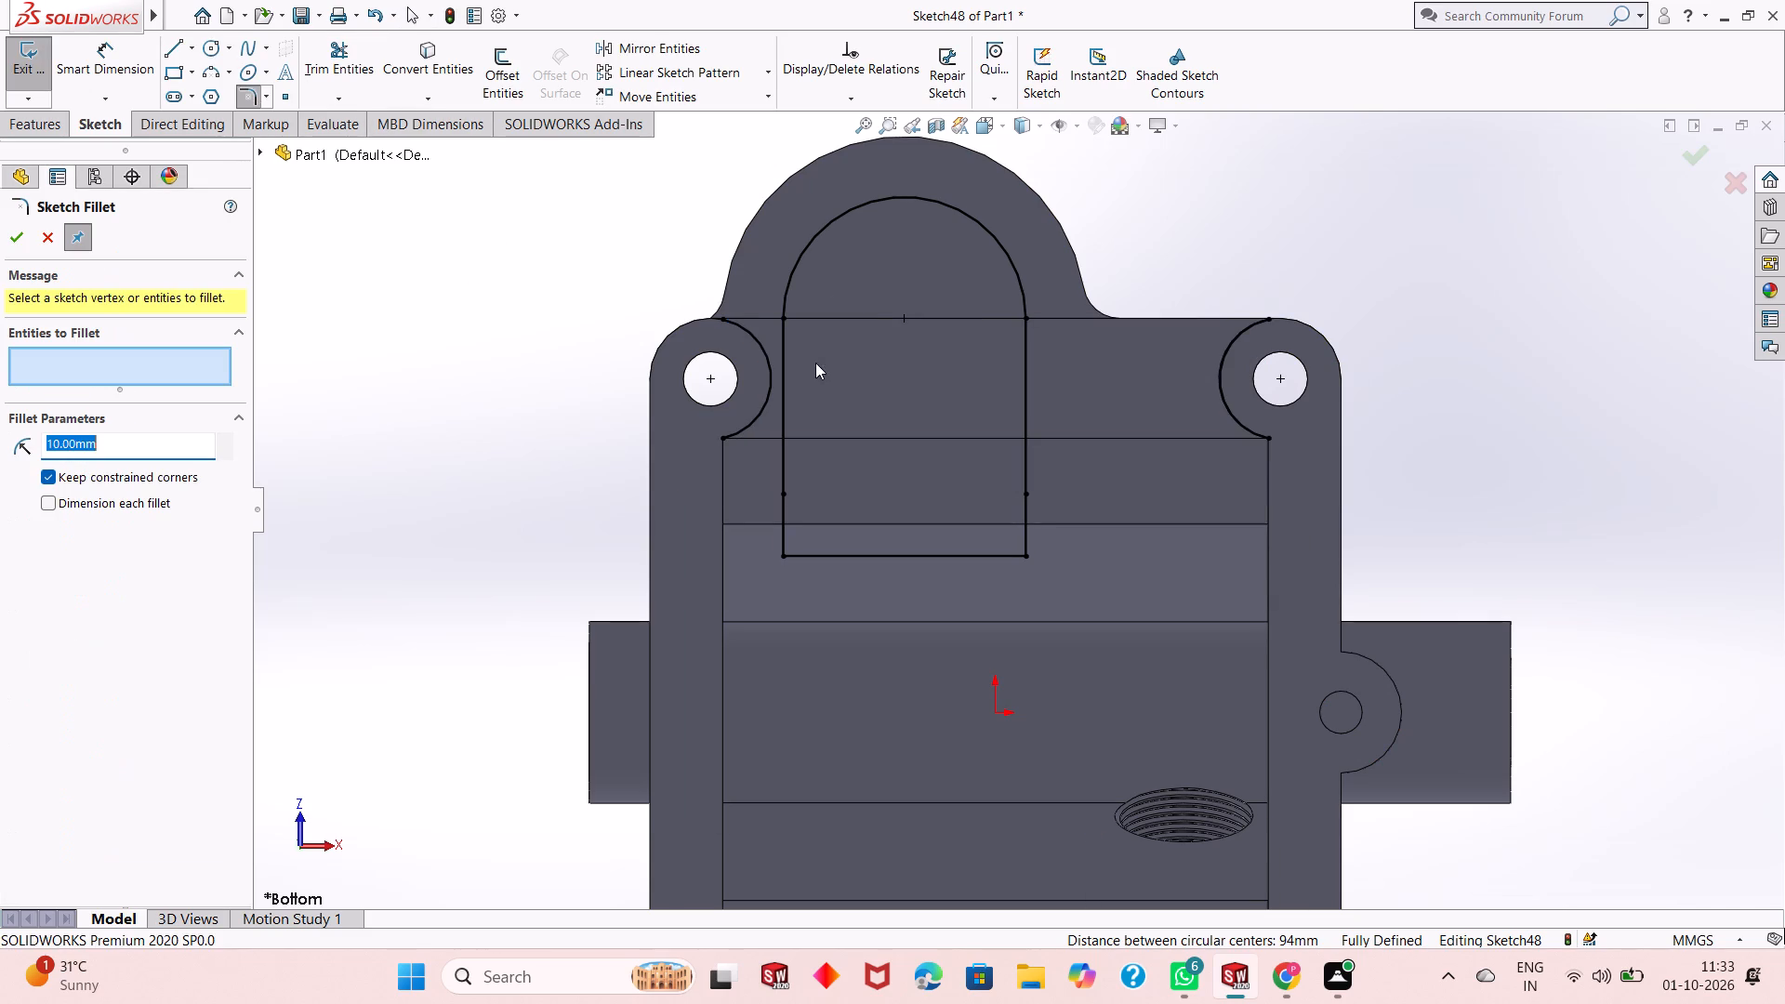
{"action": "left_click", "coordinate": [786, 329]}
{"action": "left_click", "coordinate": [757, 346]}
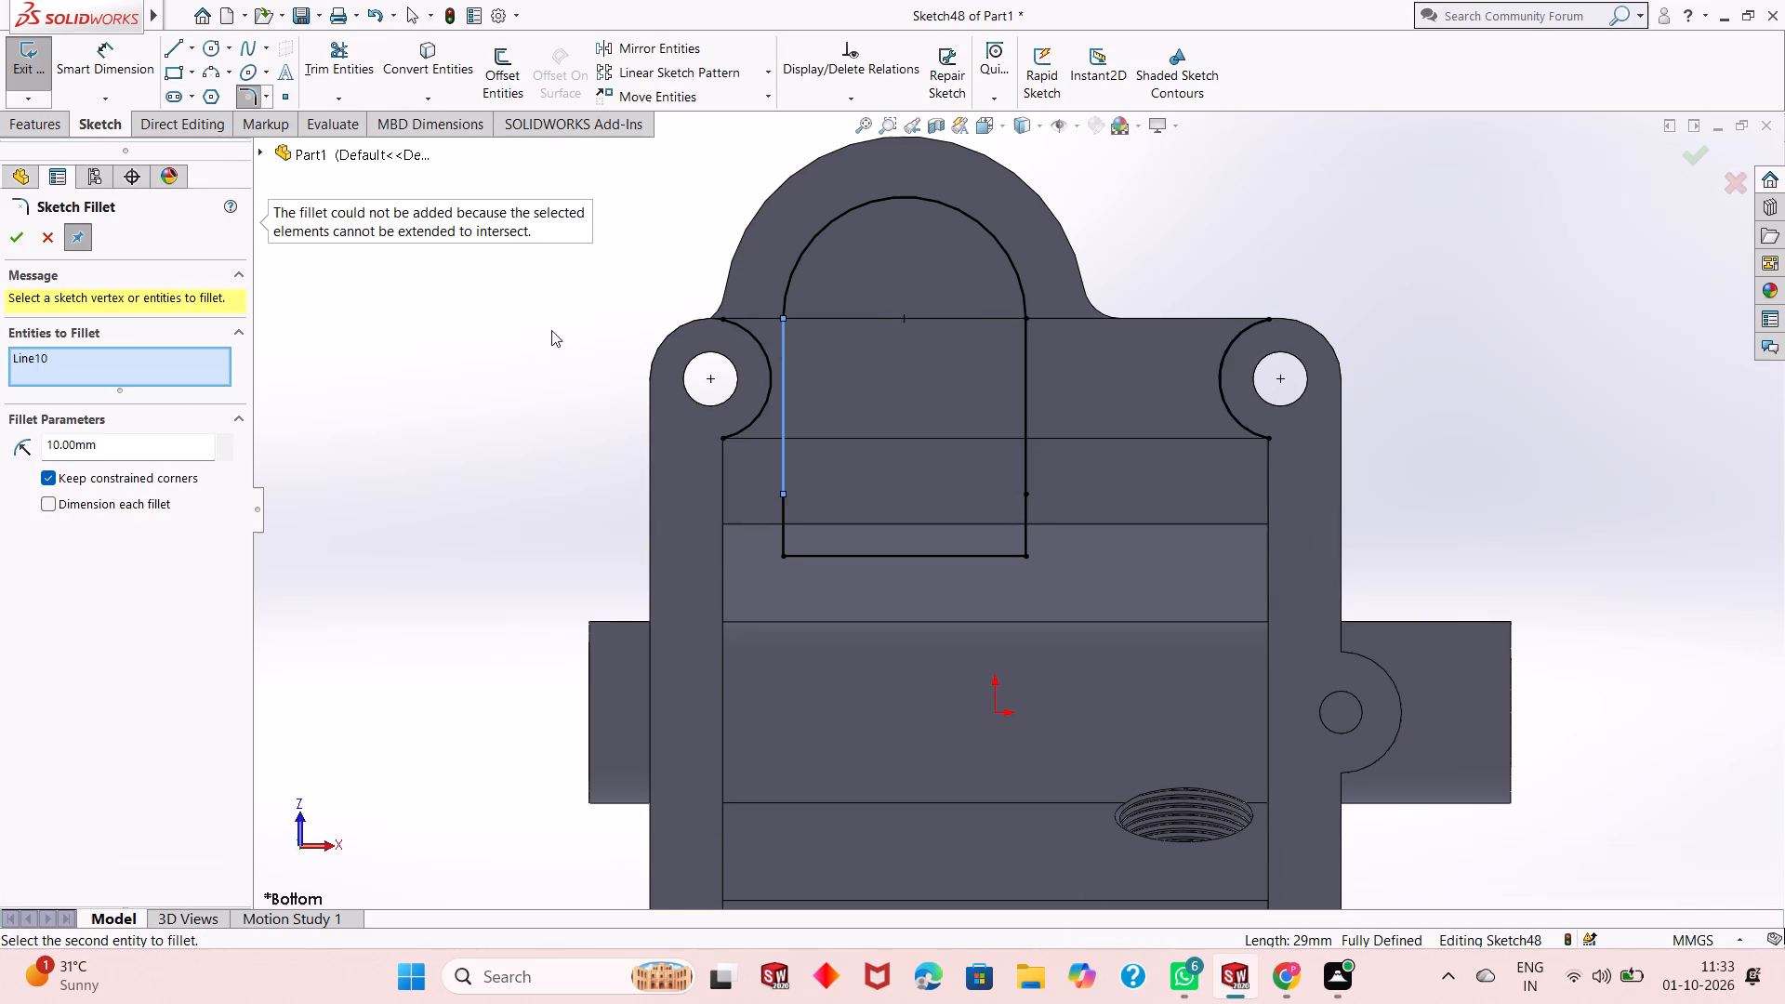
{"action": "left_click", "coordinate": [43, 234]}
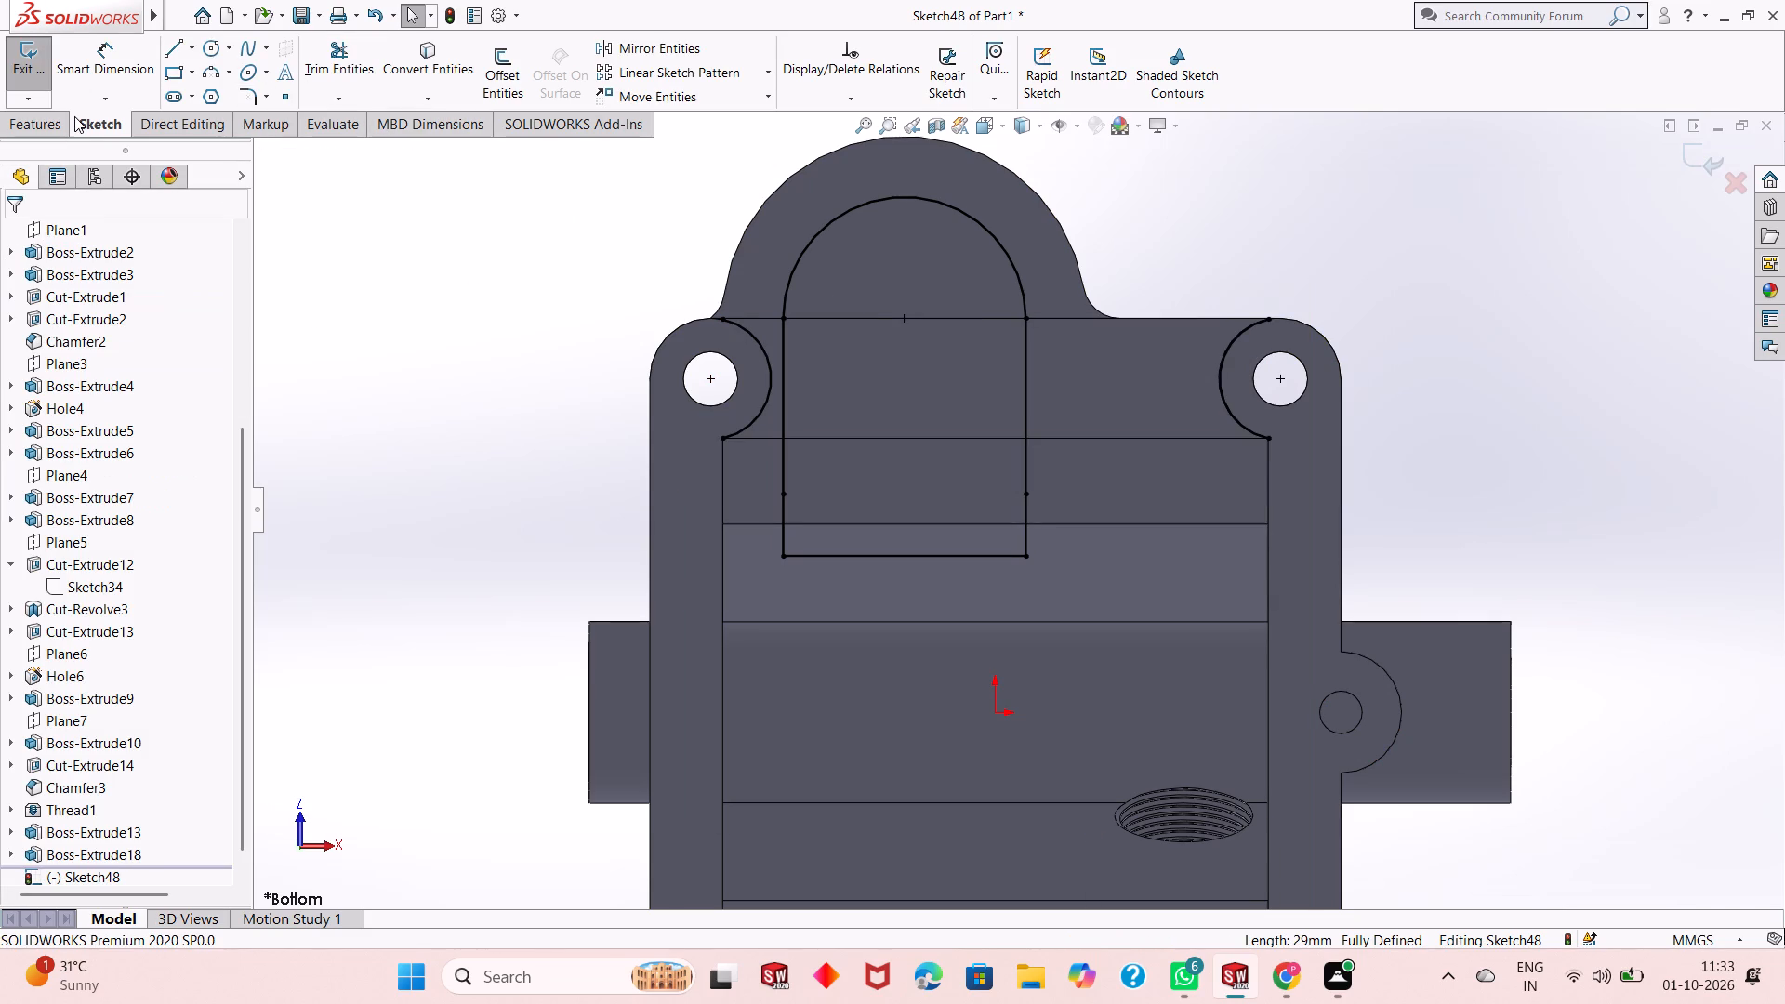
Draw a 3-point arc of radius 5 mm from the upper end of the profile's left side line to the adjacent bolt-hole arc.
{"action": "left_click", "coordinate": [205, 74]}
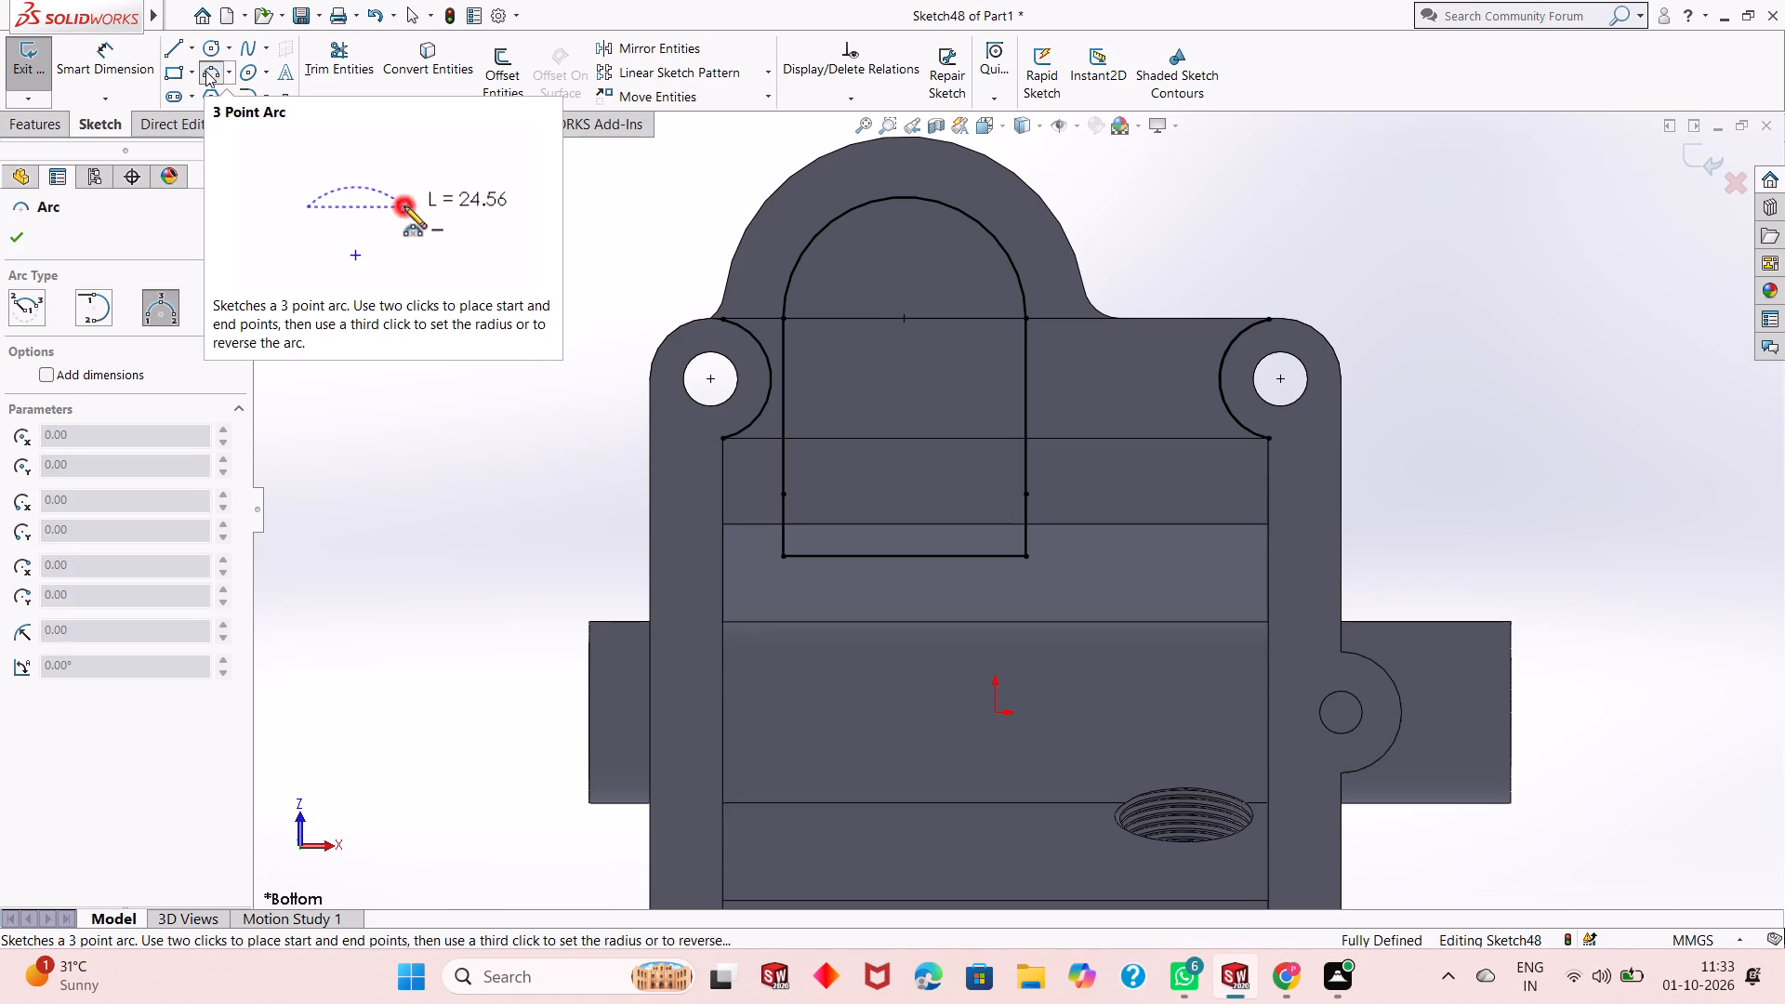
{"action": "scroll", "coordinate": [763, 325], "scroll_direction": "down", "scroll_amount": 4}
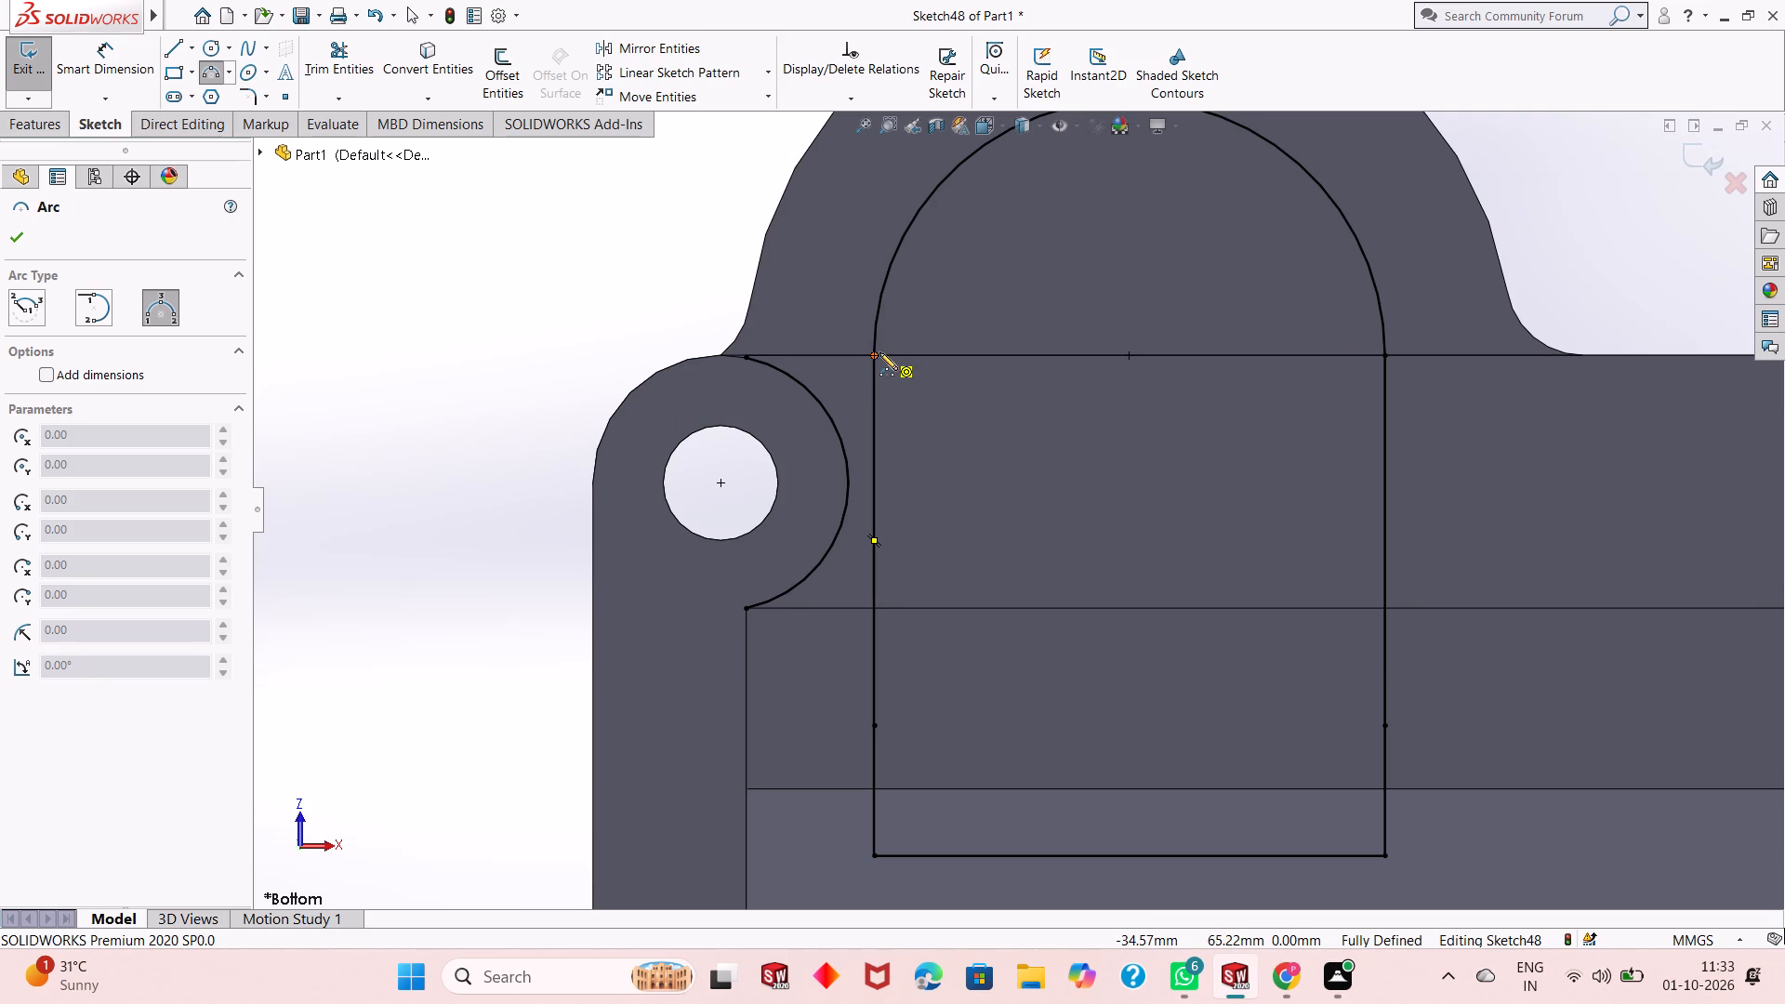
{"action": "left_click", "coordinate": [875, 358]}
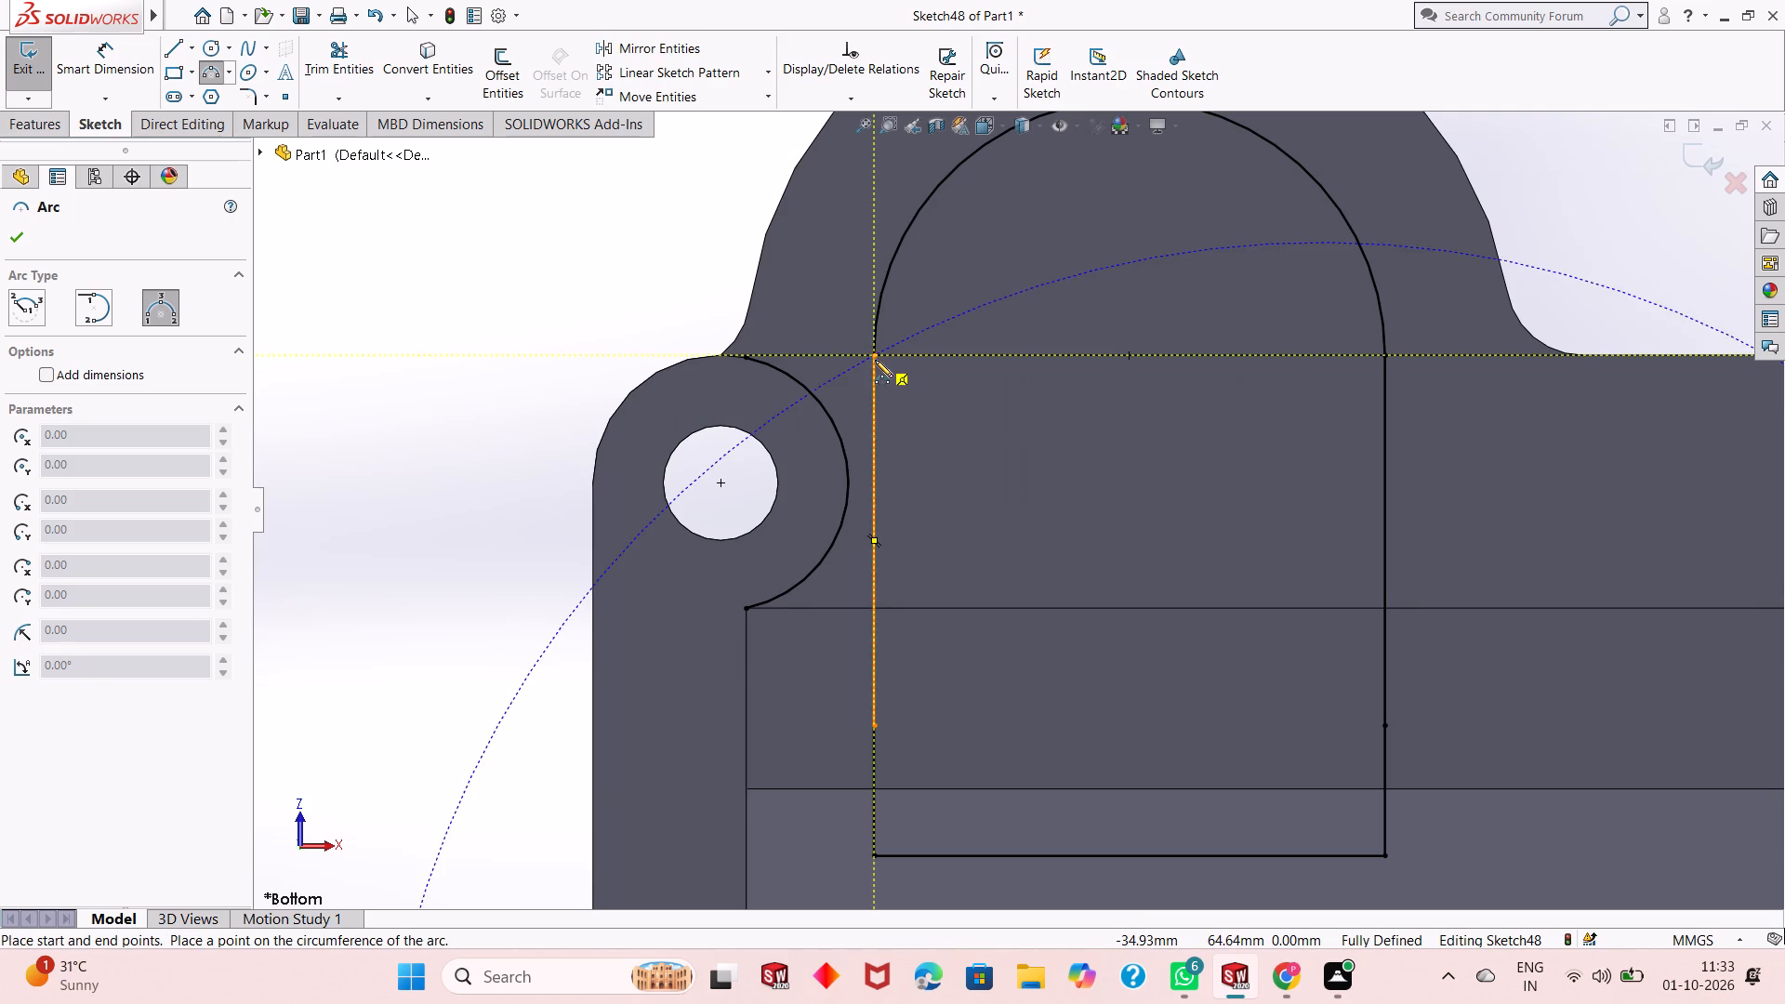
{"action": "left_click", "coordinate": [825, 407]}
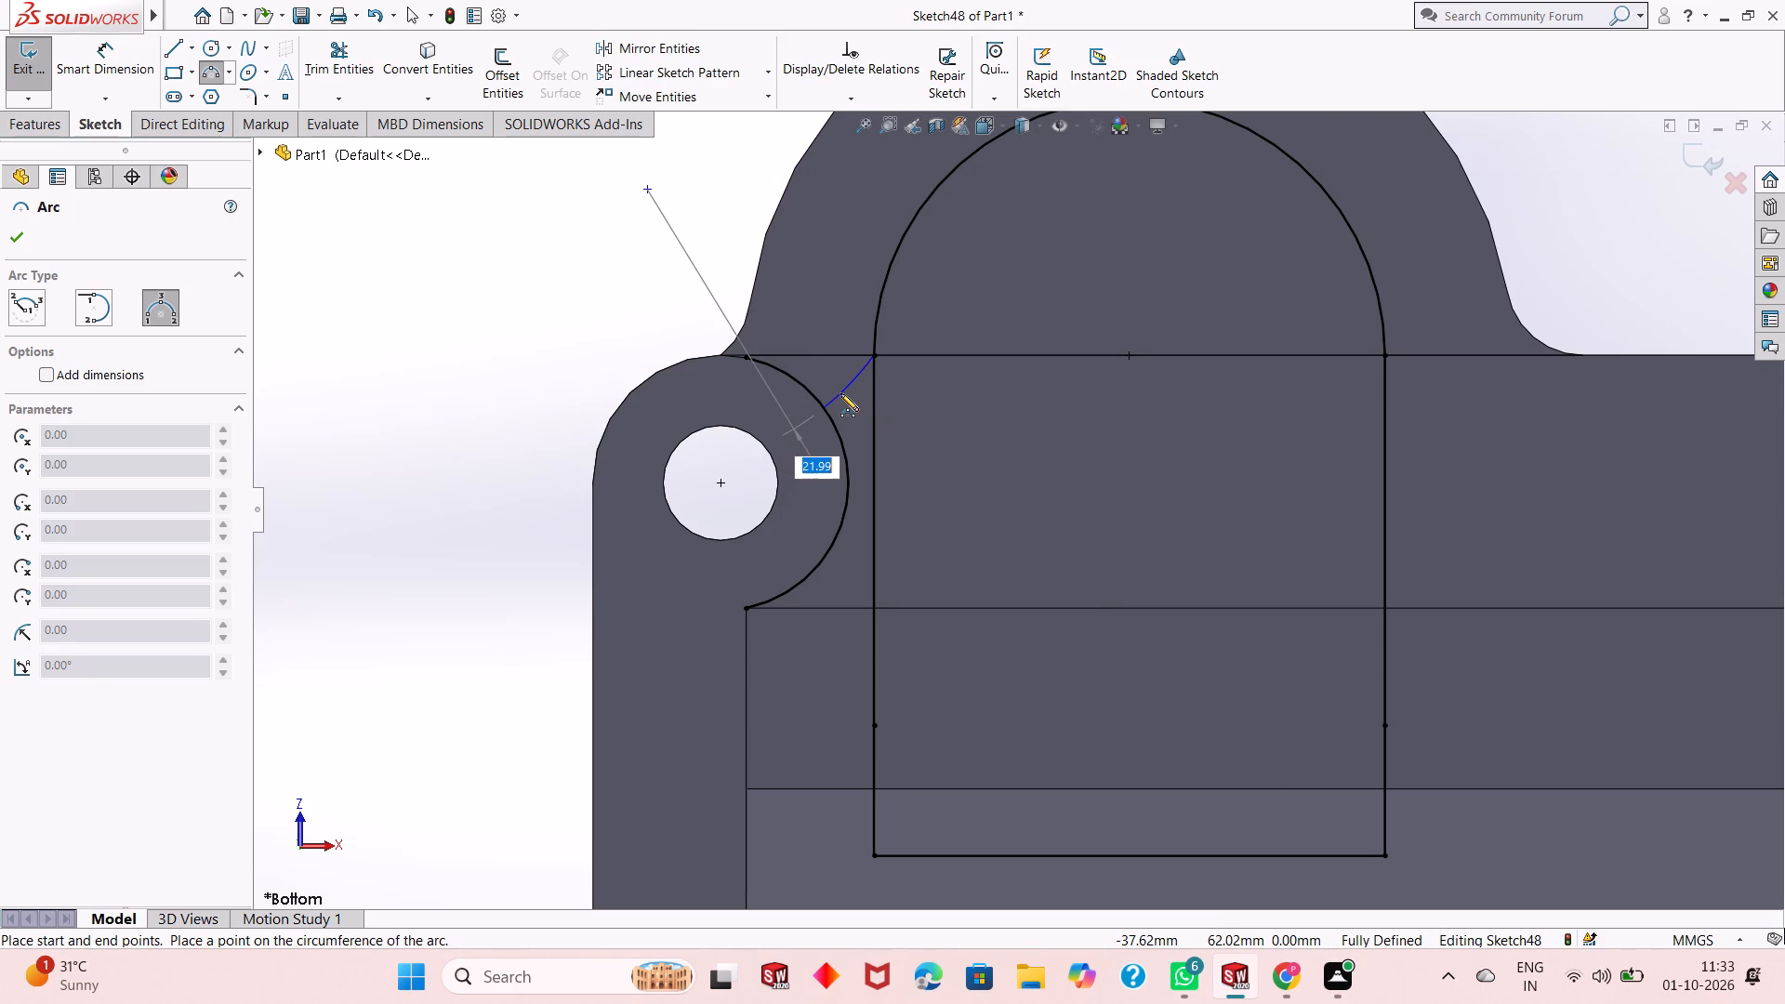
{"action": "key", "text": "5"}
{"action": "key", "text": "Return"}
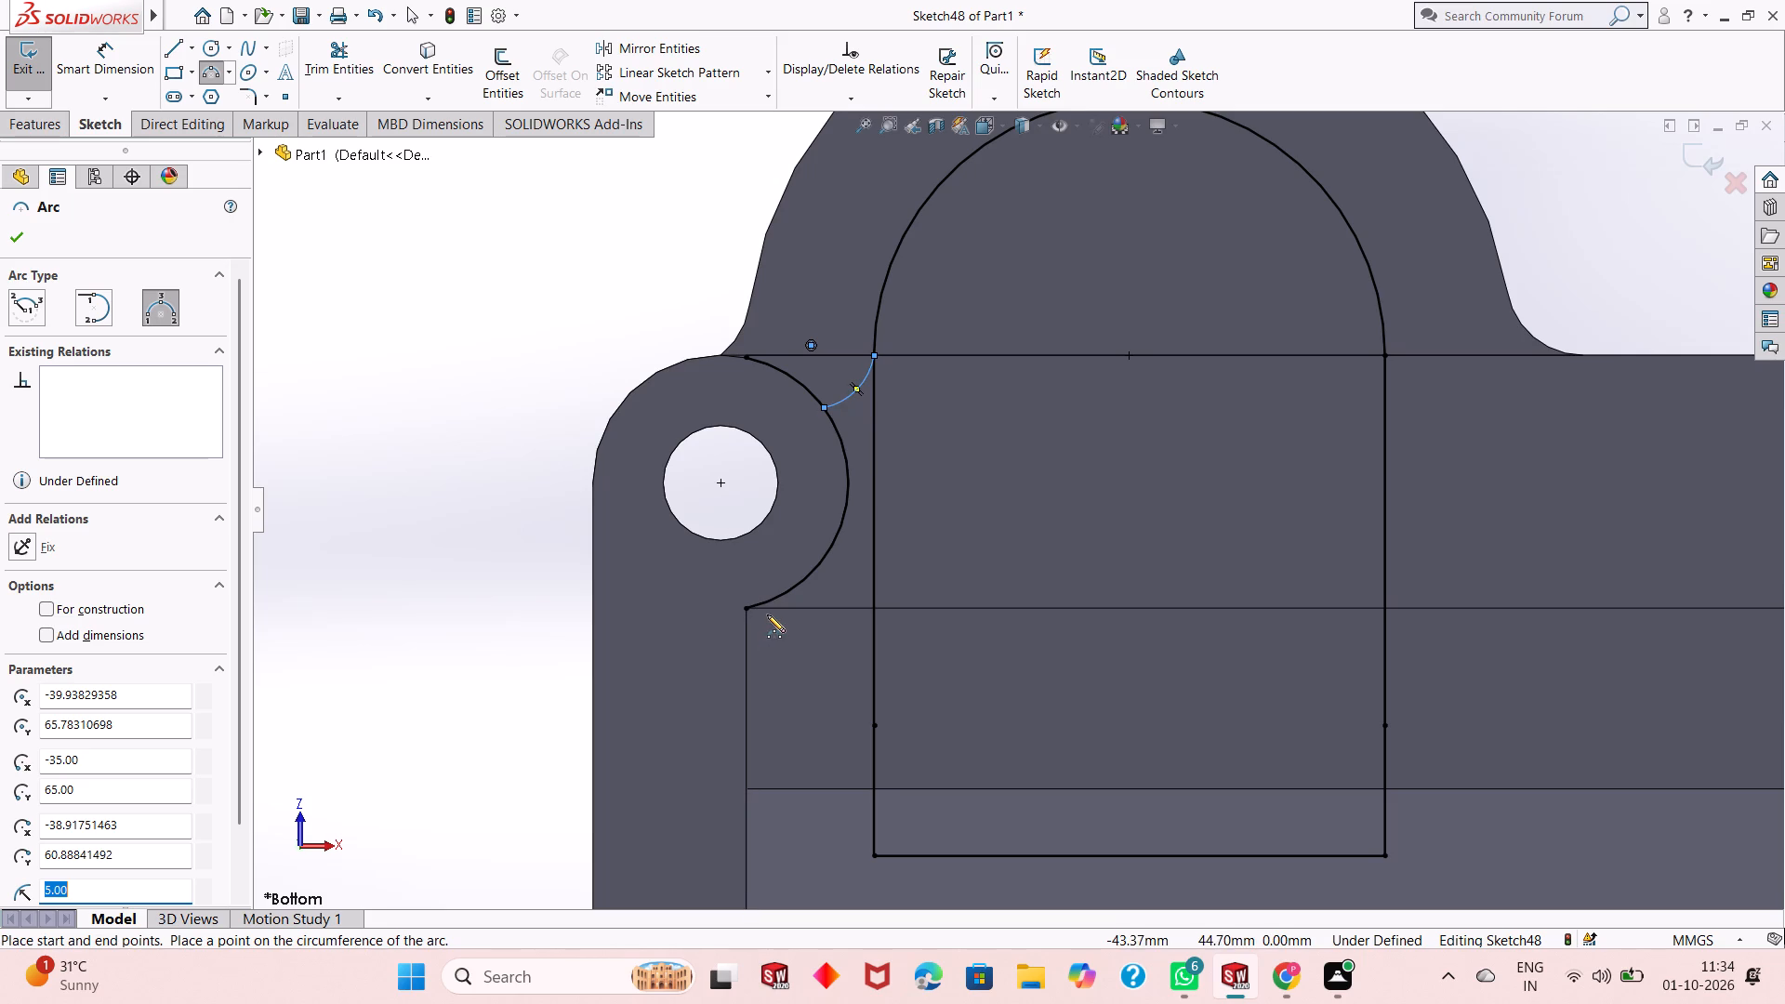
{"action": "scroll", "coordinate": [840, 604], "scroll_direction": "up", "scroll_amount": 2}
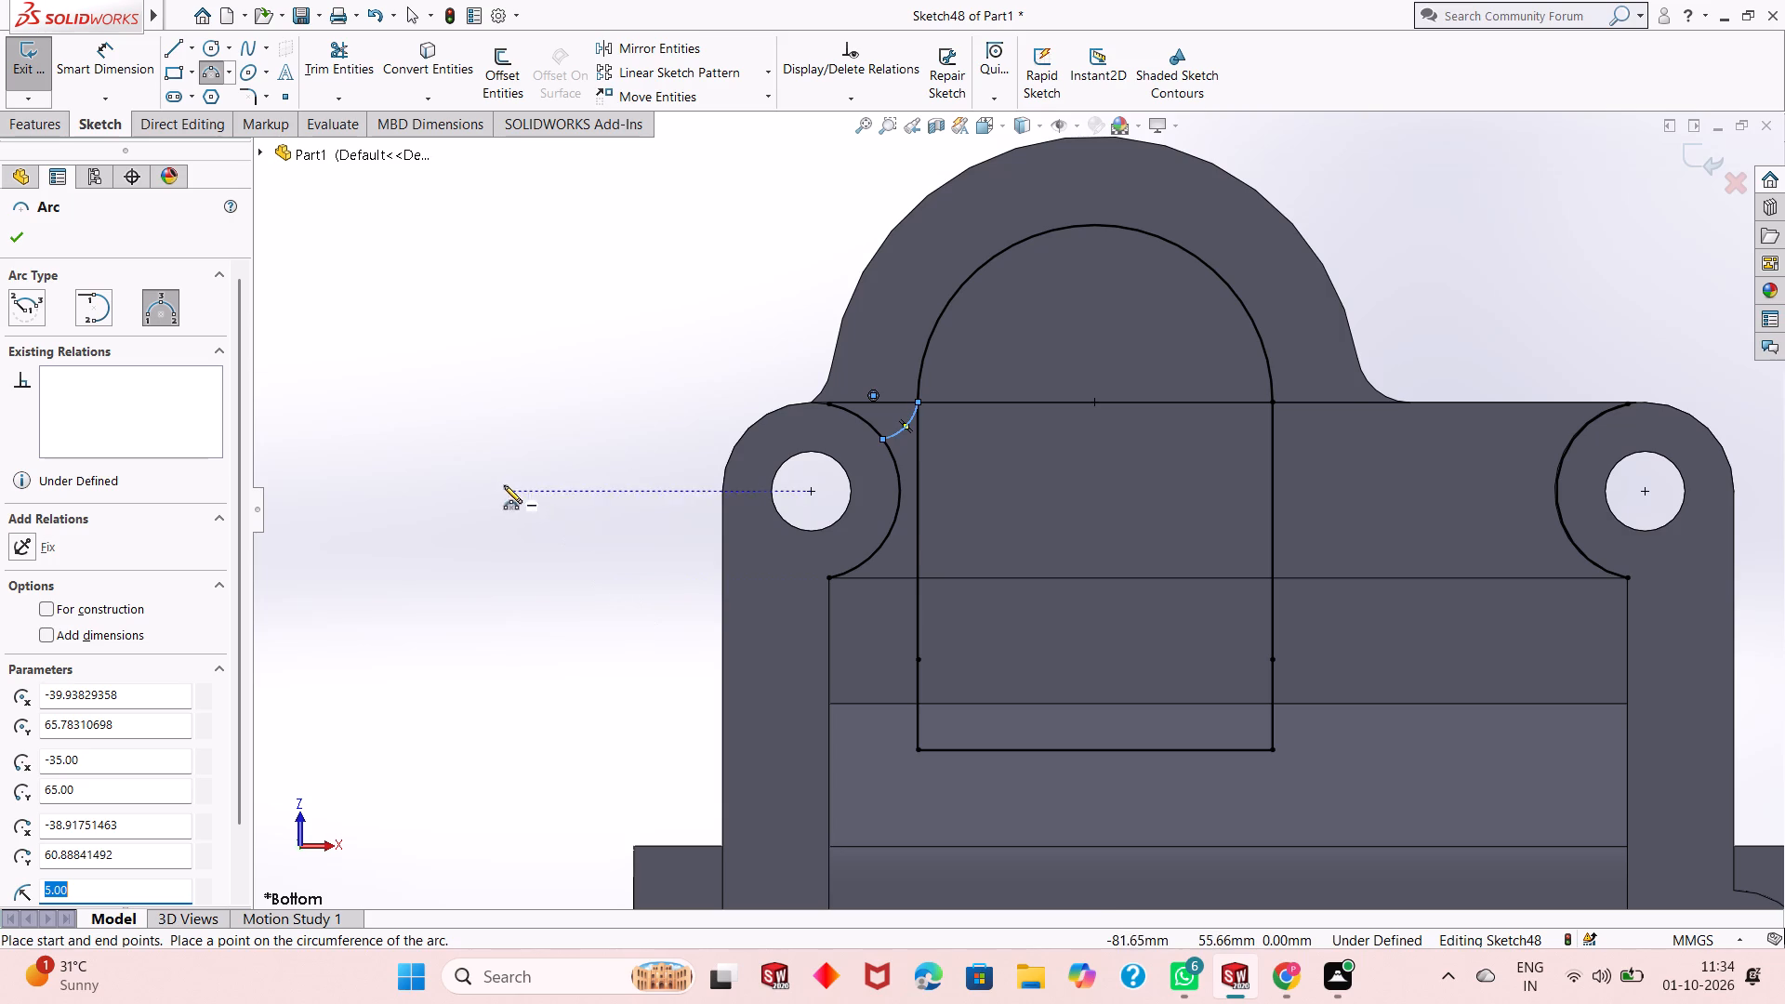
{"action": "right_click", "coordinate": [438, 455]}
{"action": "left_click", "coordinate": [469, 475]}
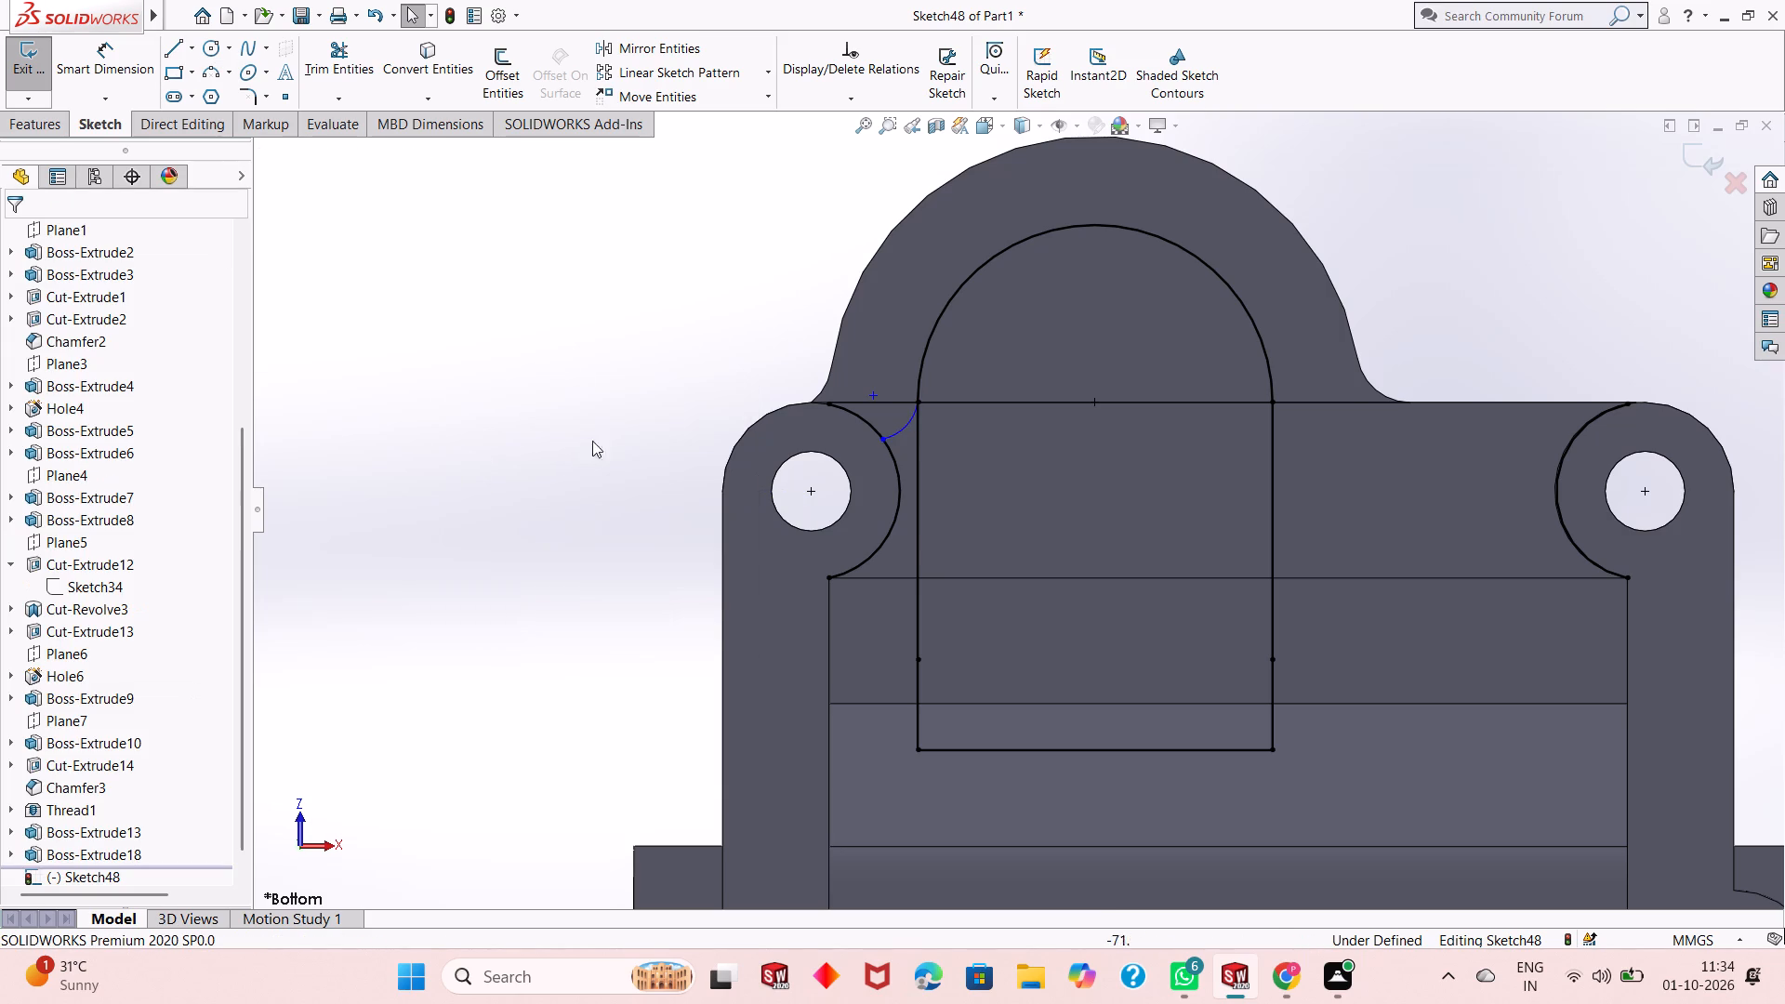
Add a 5 mm radius dimension to the small arc joining the arched profile to the left bolt-hole arc.
{"action": "left_click", "coordinate": [115, 73]}
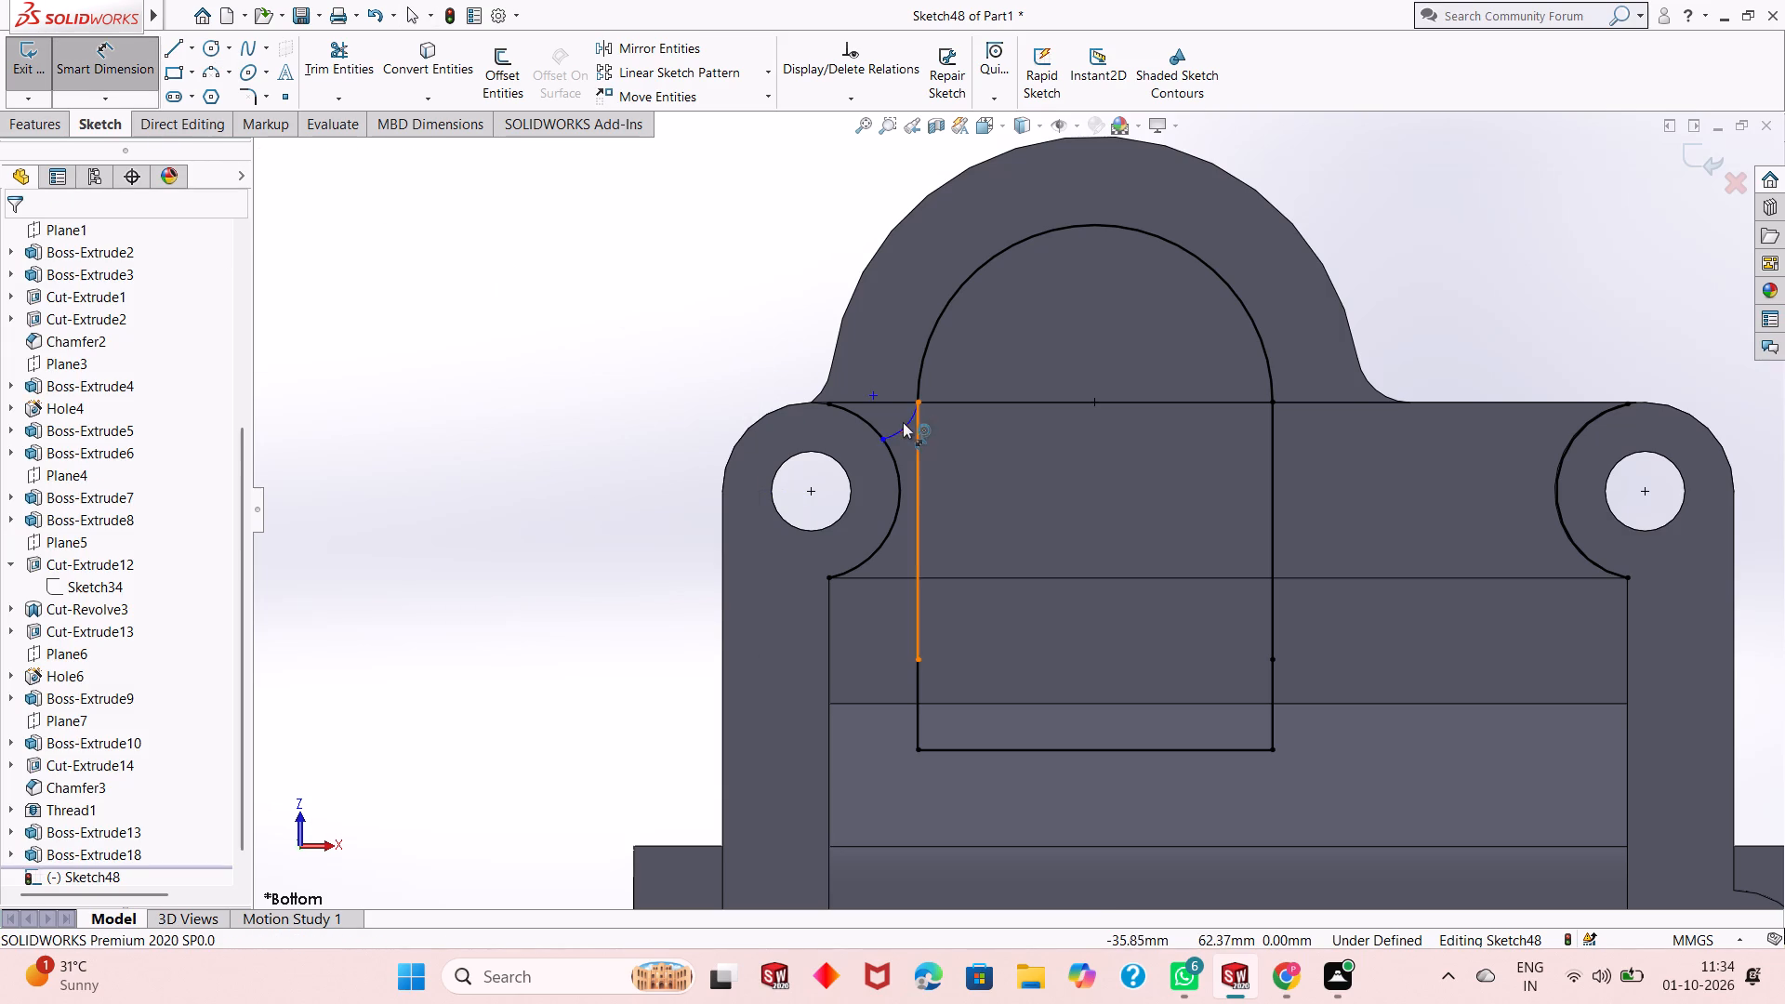
{"action": "left_click", "coordinate": [902, 421]}
{"action": "left_click", "coordinate": [899, 429]}
{"action": "left_click", "coordinate": [928, 444]}
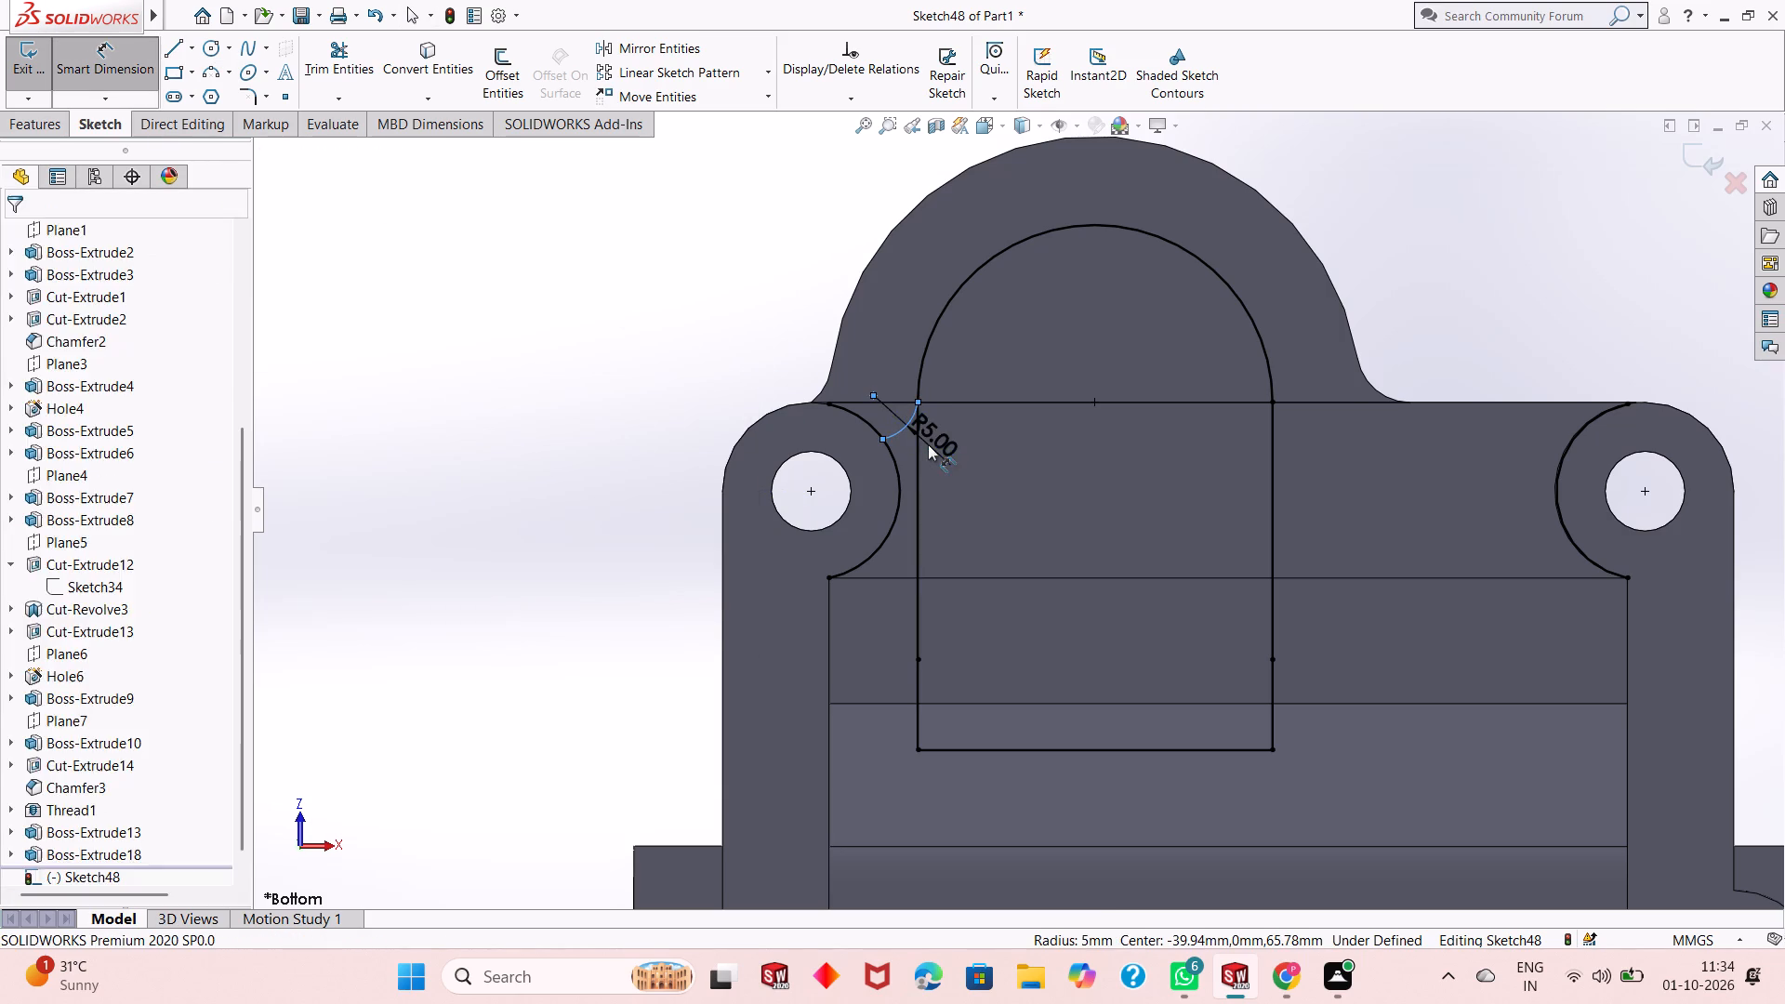
{"action": "left_click", "coordinate": [846, 417]}
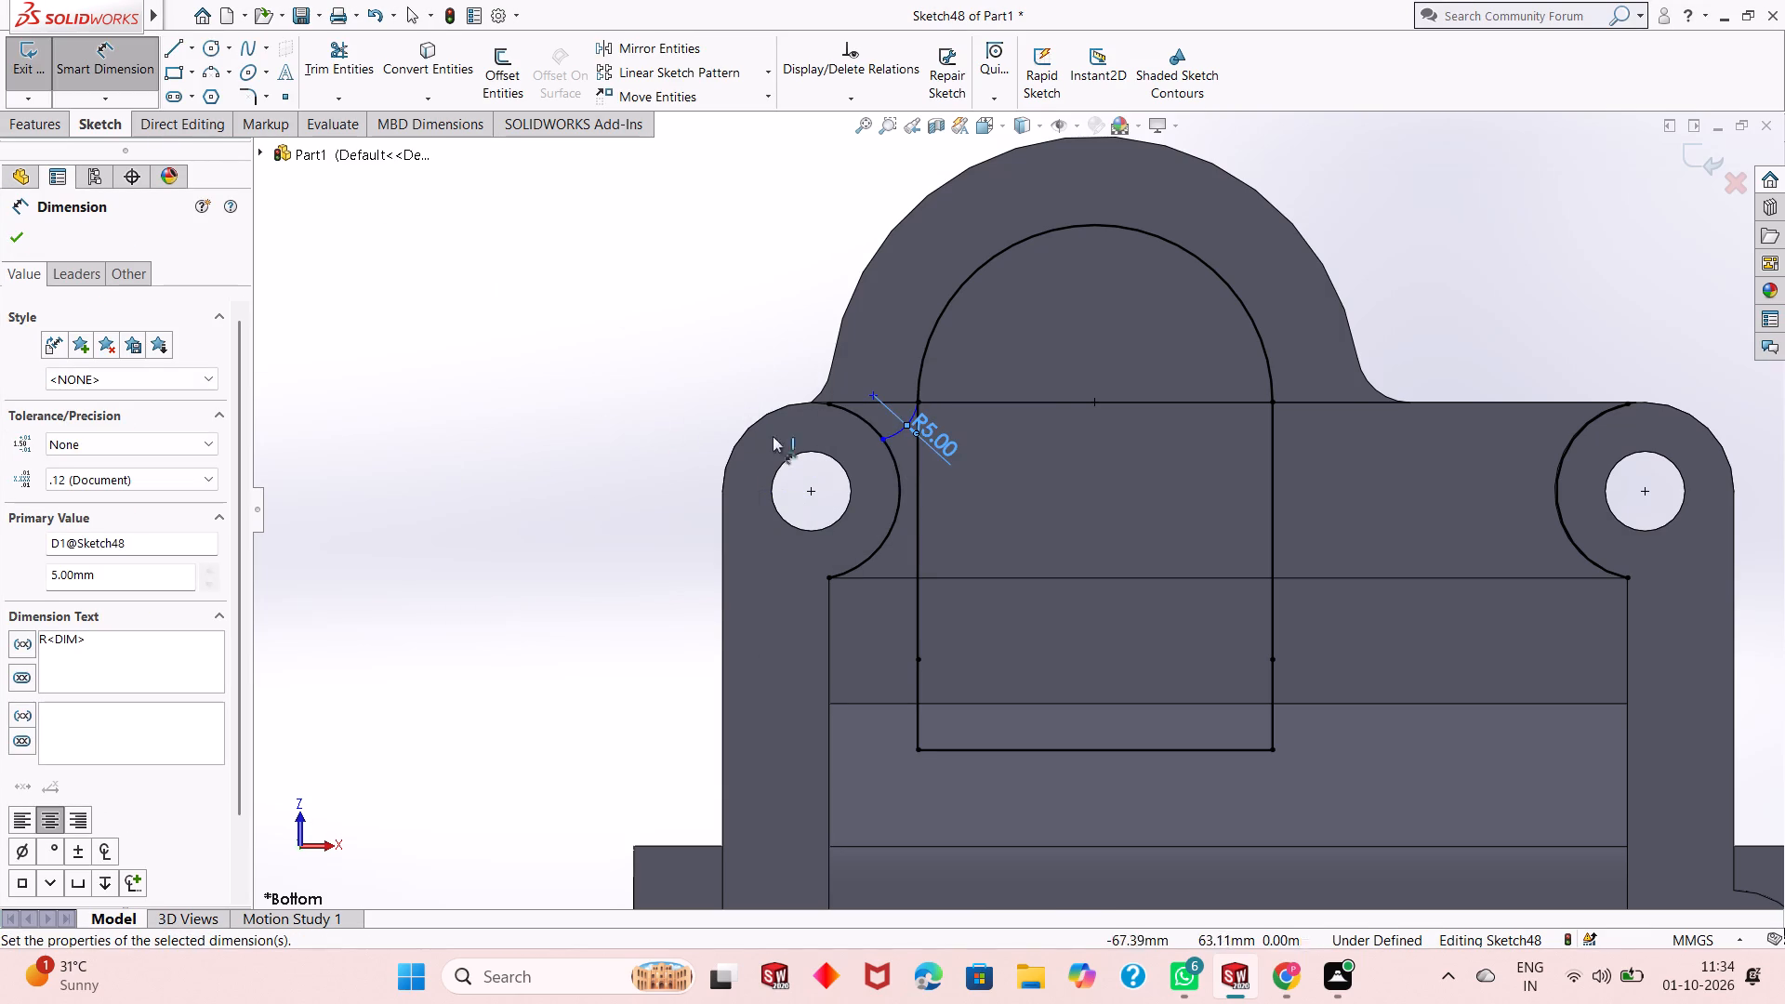
{"action": "scroll", "coordinate": [902, 430], "scroll_direction": "down", "scroll_amount": 6}
{"action": "key", "text": "Escape"}
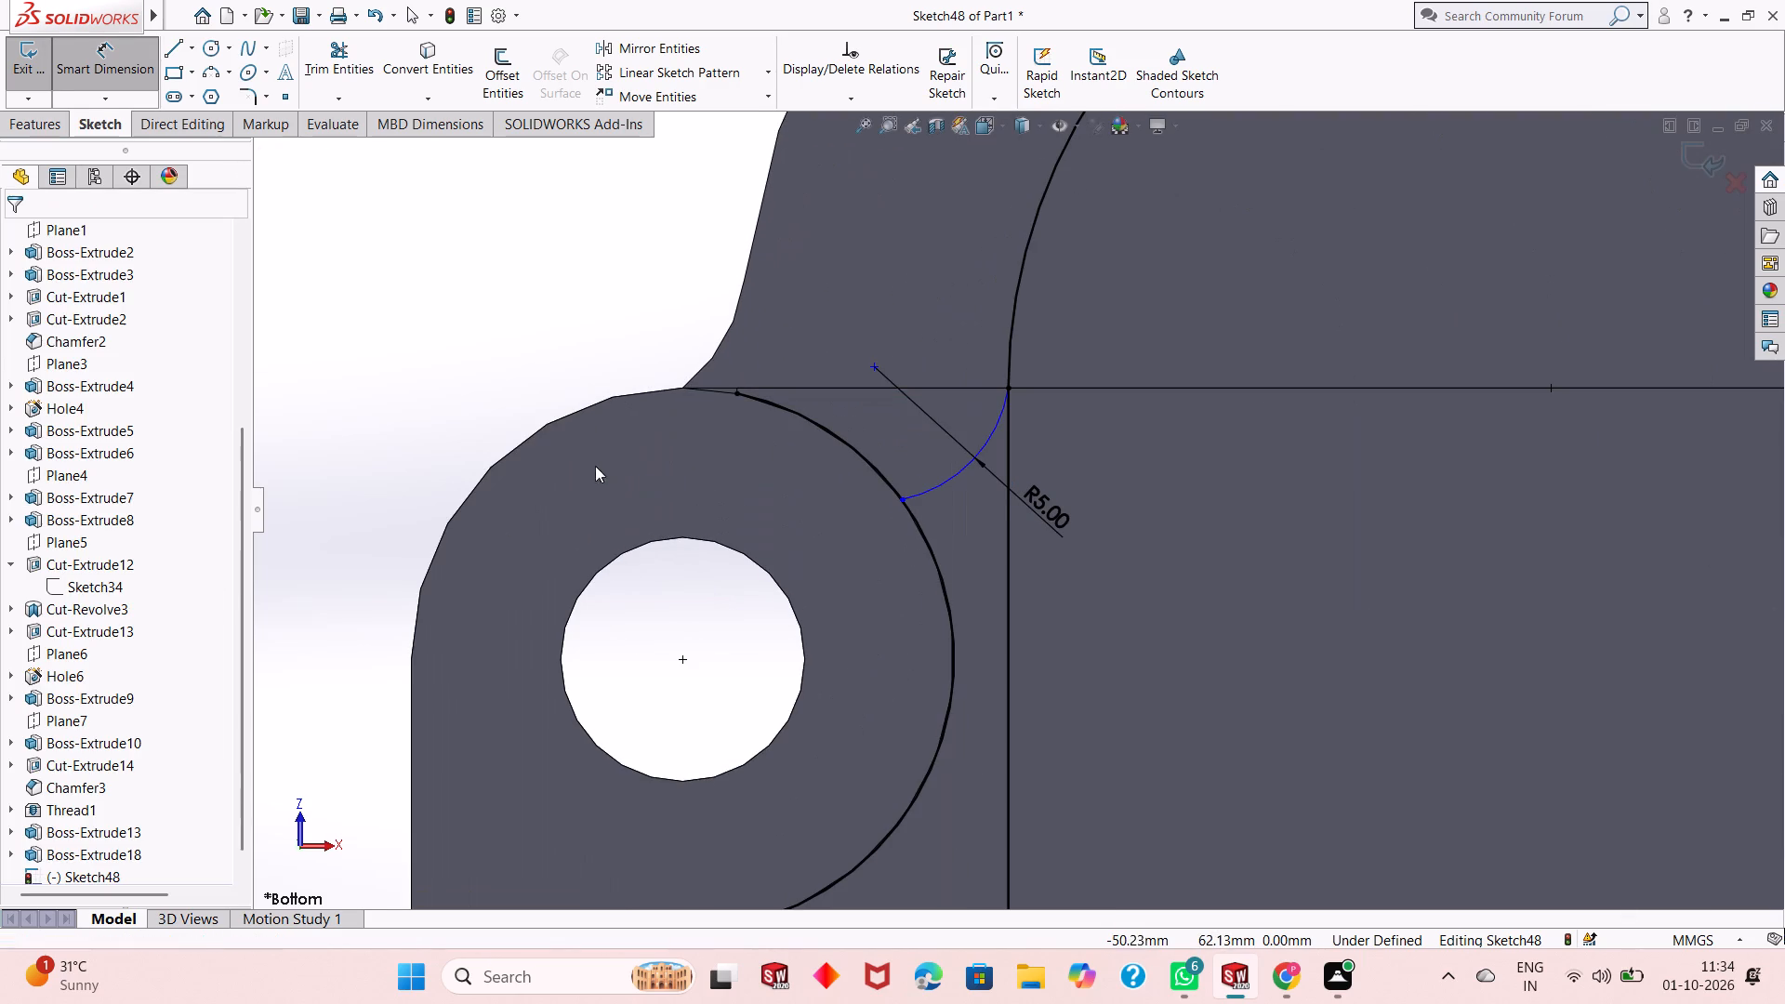
{"action": "key", "text": "Escape"}
Make the 5 mm arc tangent to the large arch of the profile.
{"action": "left_click", "coordinate": [941, 488]}
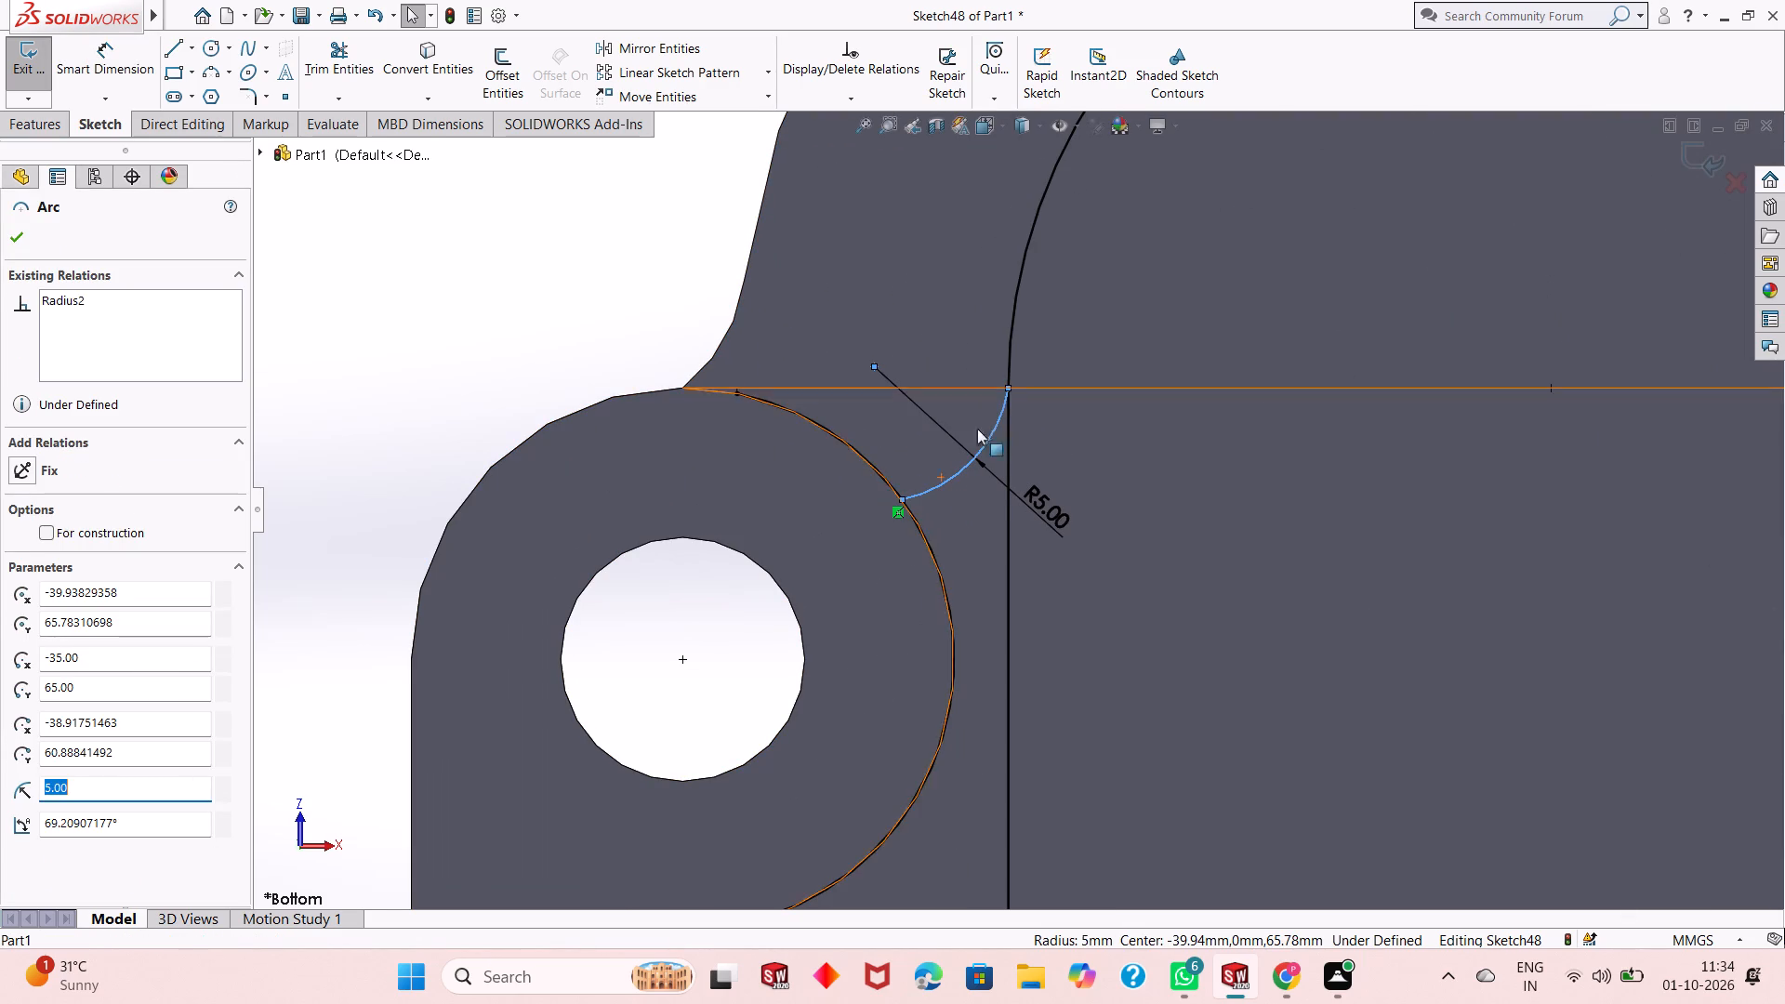
{"action": "left_click", "coordinate": [1008, 364], "text": "ctrl"}
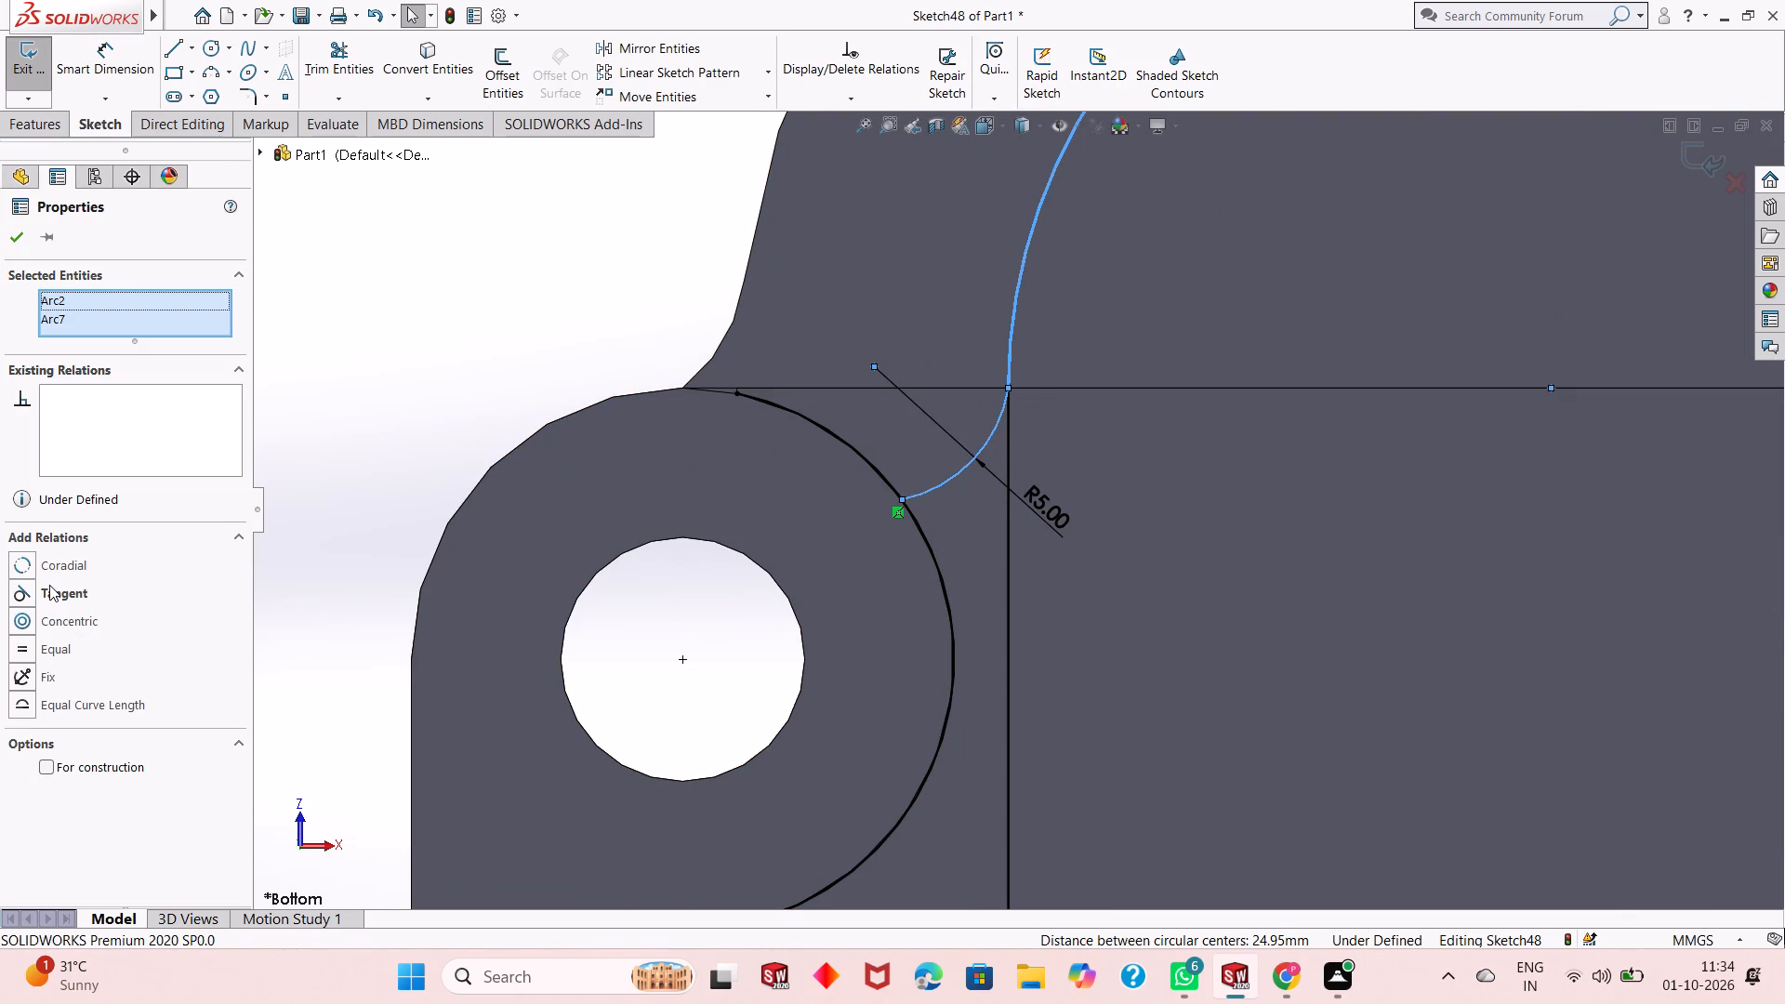
{"action": "left_click", "coordinate": [49, 585]}
{"action": "left_click", "coordinate": [23, 235]}
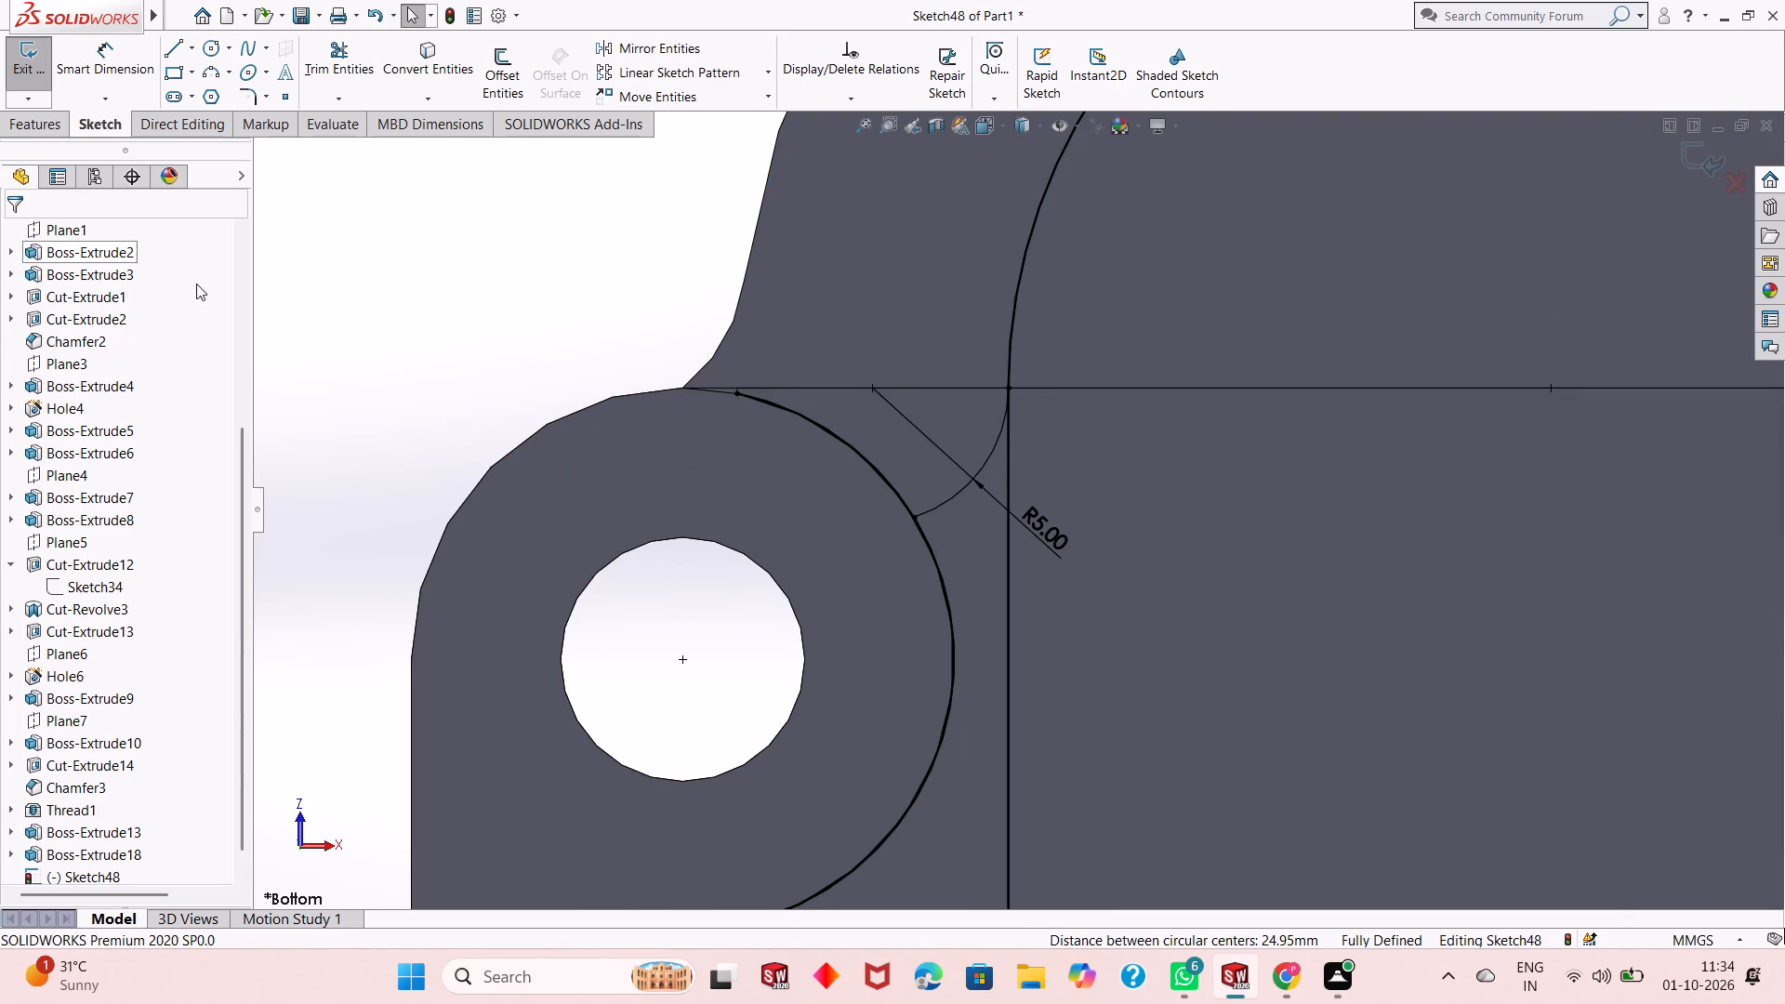
Examine the sketch profile against the housing's recess and walls from an angled view and square on.
{"action": "scroll", "coordinate": [918, 559], "scroll_direction": "up", "scroll_amount": 3}
{"action": "scroll", "coordinate": [990, 523], "scroll_direction": "up", "scroll_amount": 2}
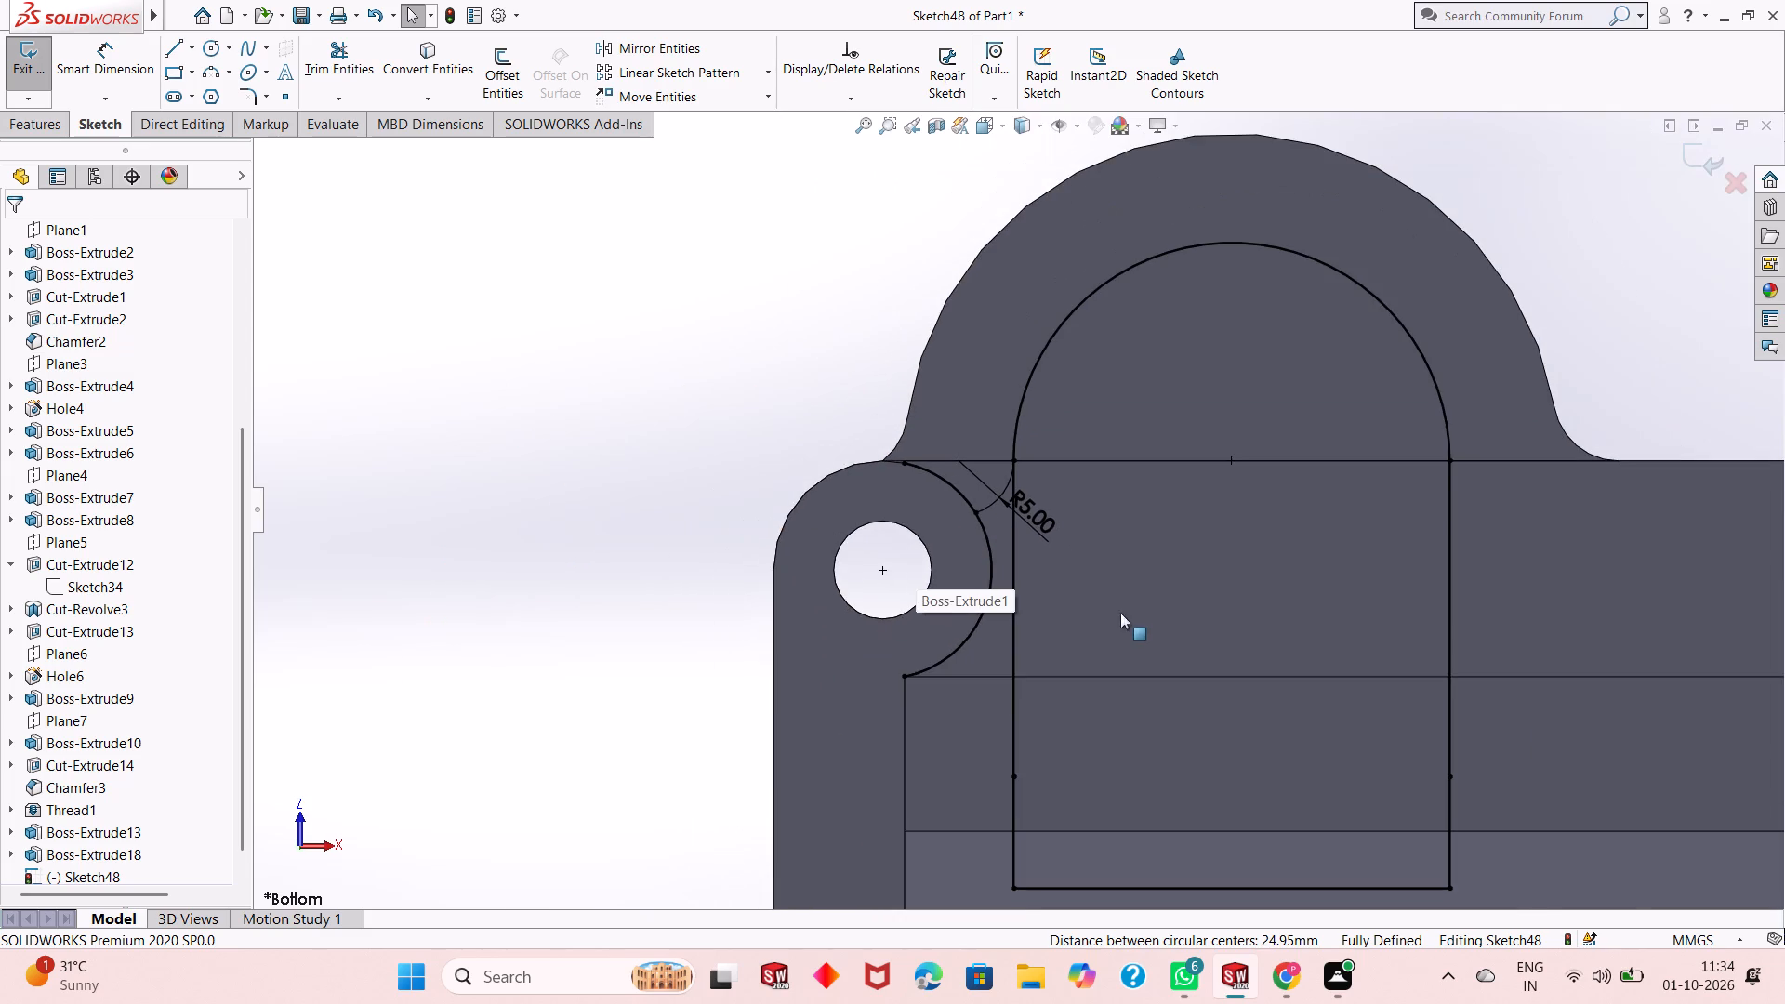
{"action": "scroll", "coordinate": [1117, 613], "scroll_direction": "down", "scroll_amount": 1}
{"action": "scroll", "coordinate": [878, 615], "scroll_direction": "up", "scroll_amount": 1}
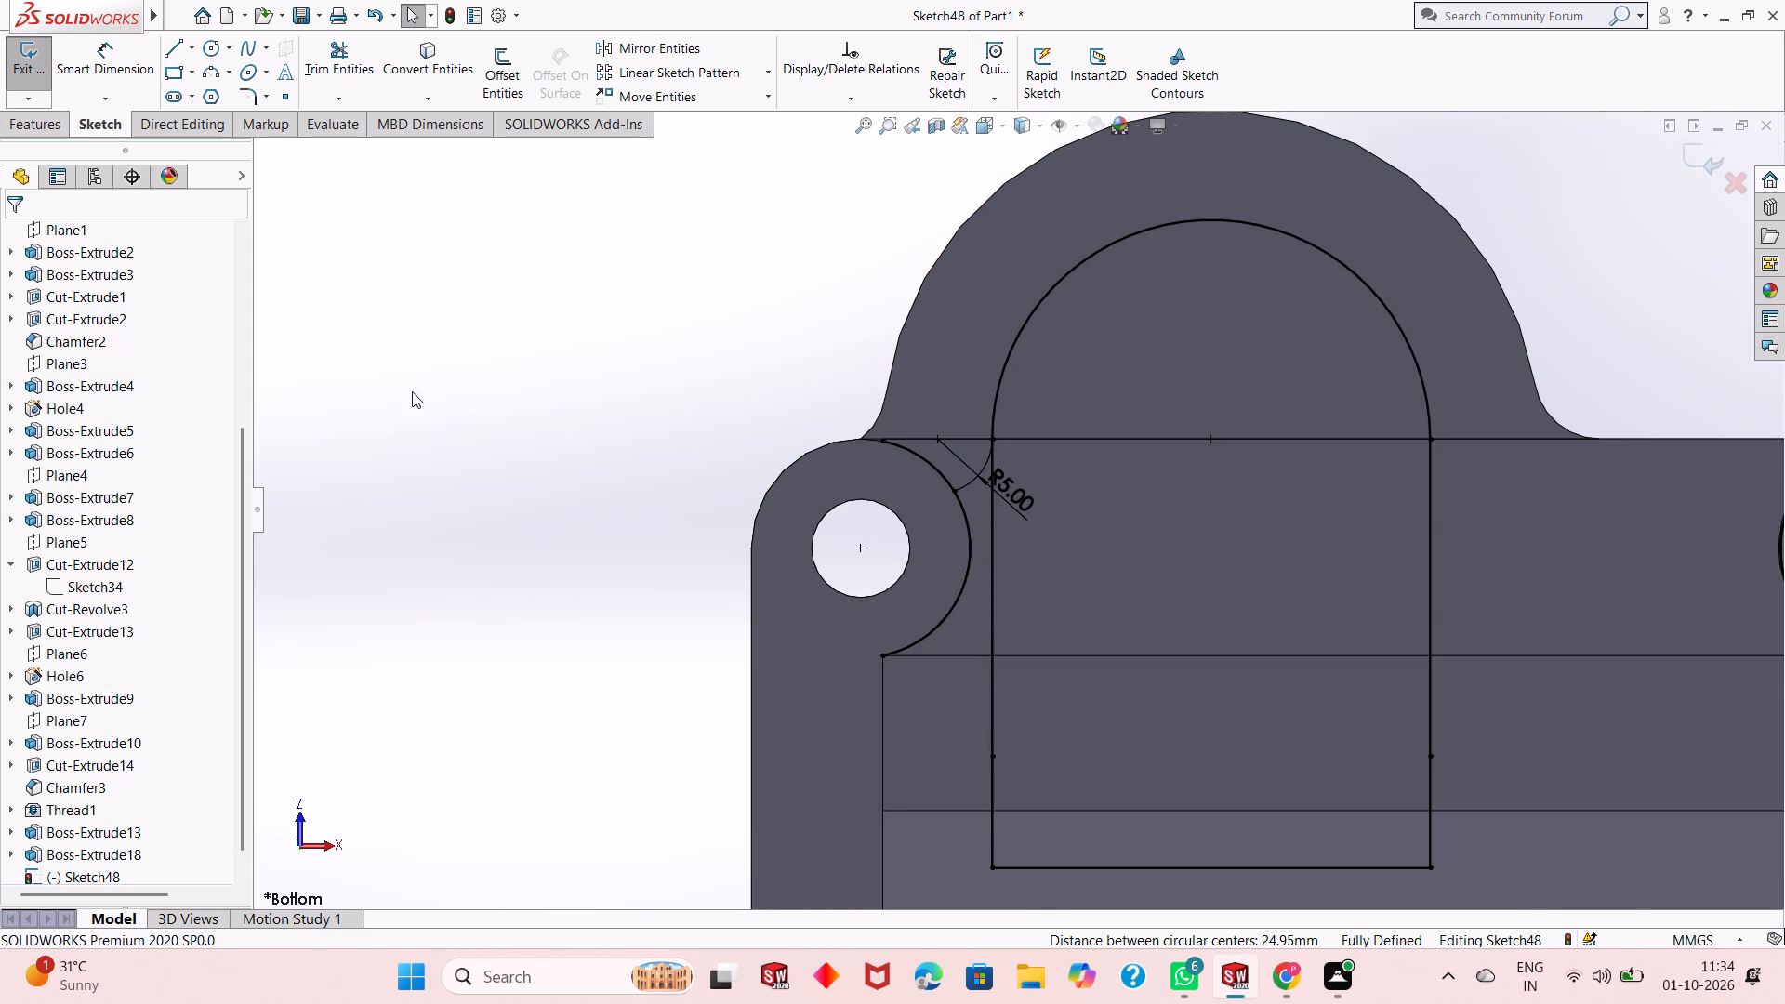
{"action": "scroll", "coordinate": [976, 729], "scroll_direction": "up", "scroll_amount": 5}
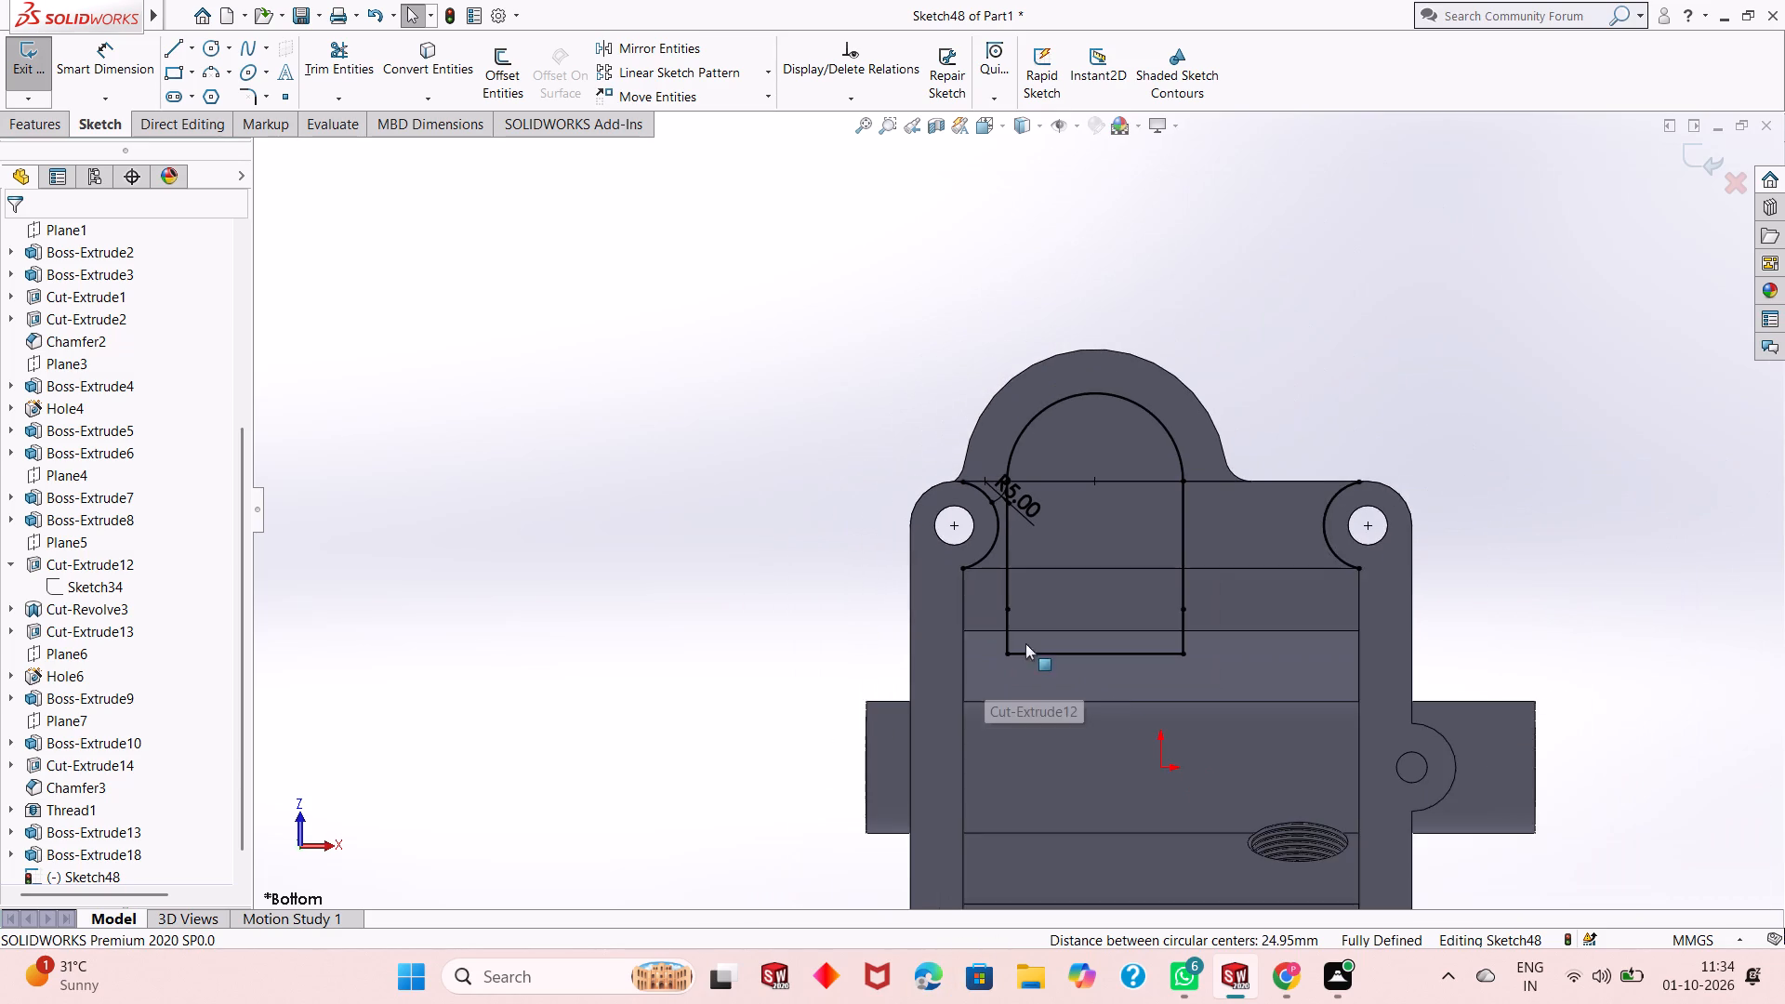
{"action": "middle_click_drag", "start_coordinate": [1145, 773], "coordinate": [1292, 553]}
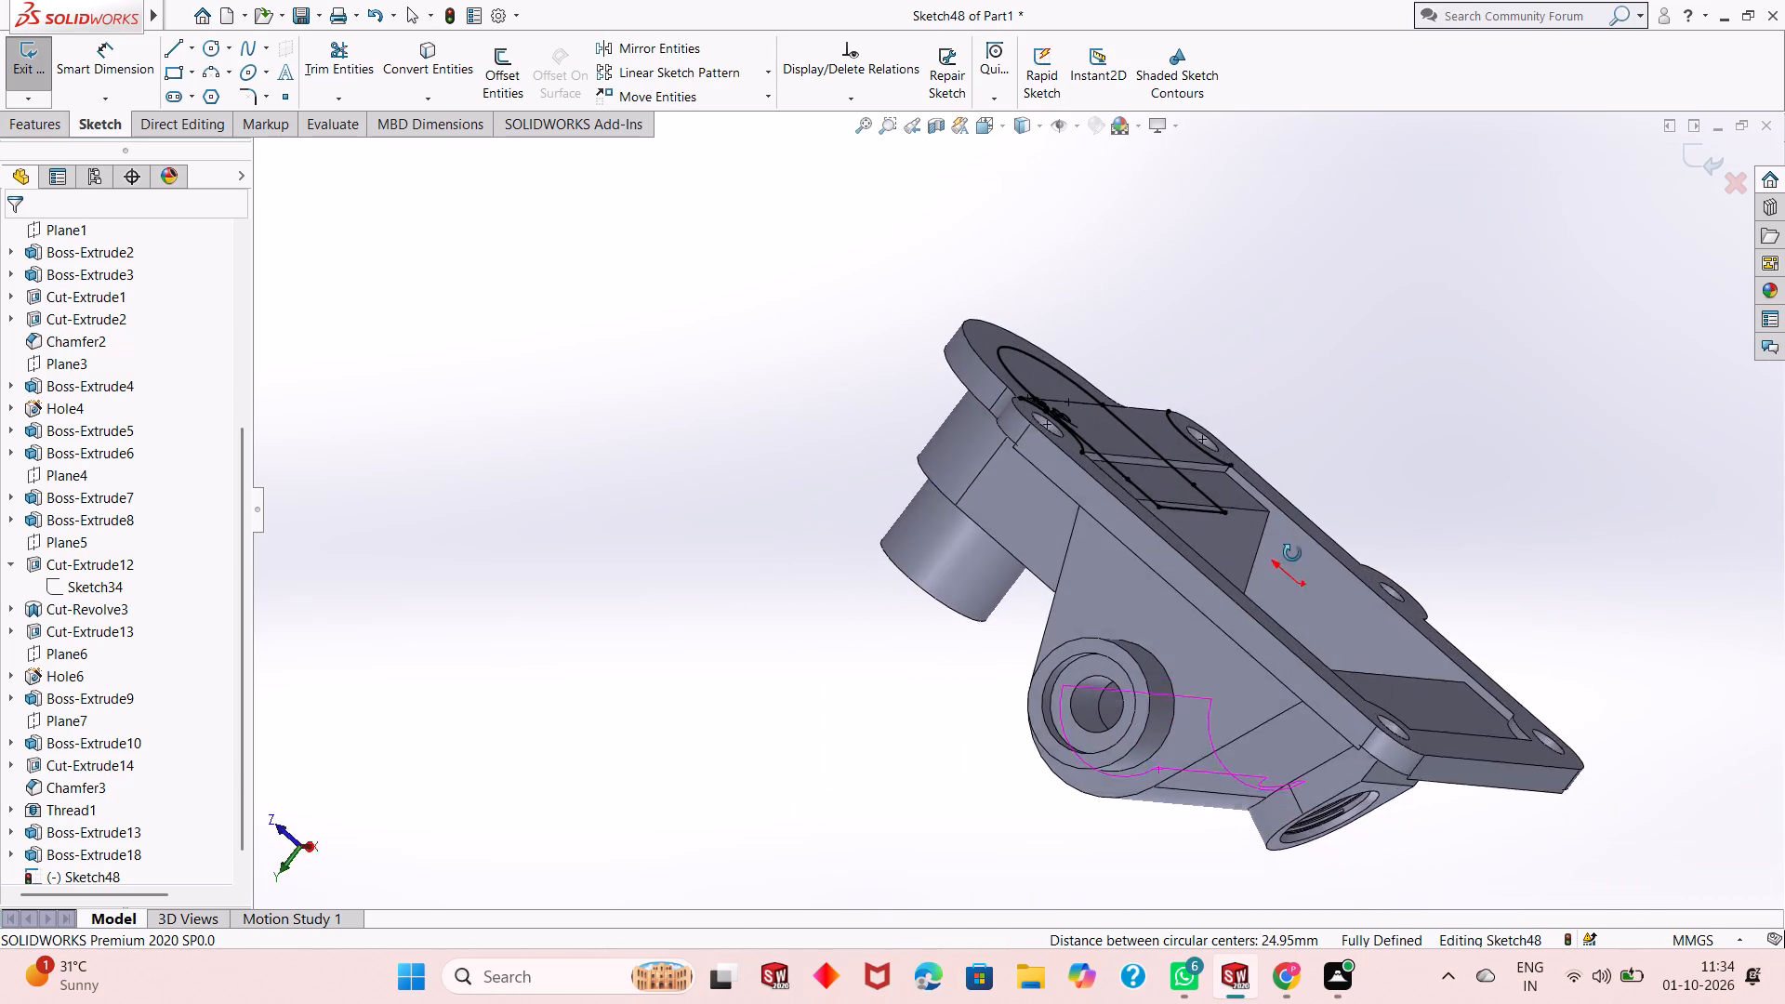
{"action": "middle_click_drag", "start_coordinate": [1292, 553], "coordinate": [1282, 678]}
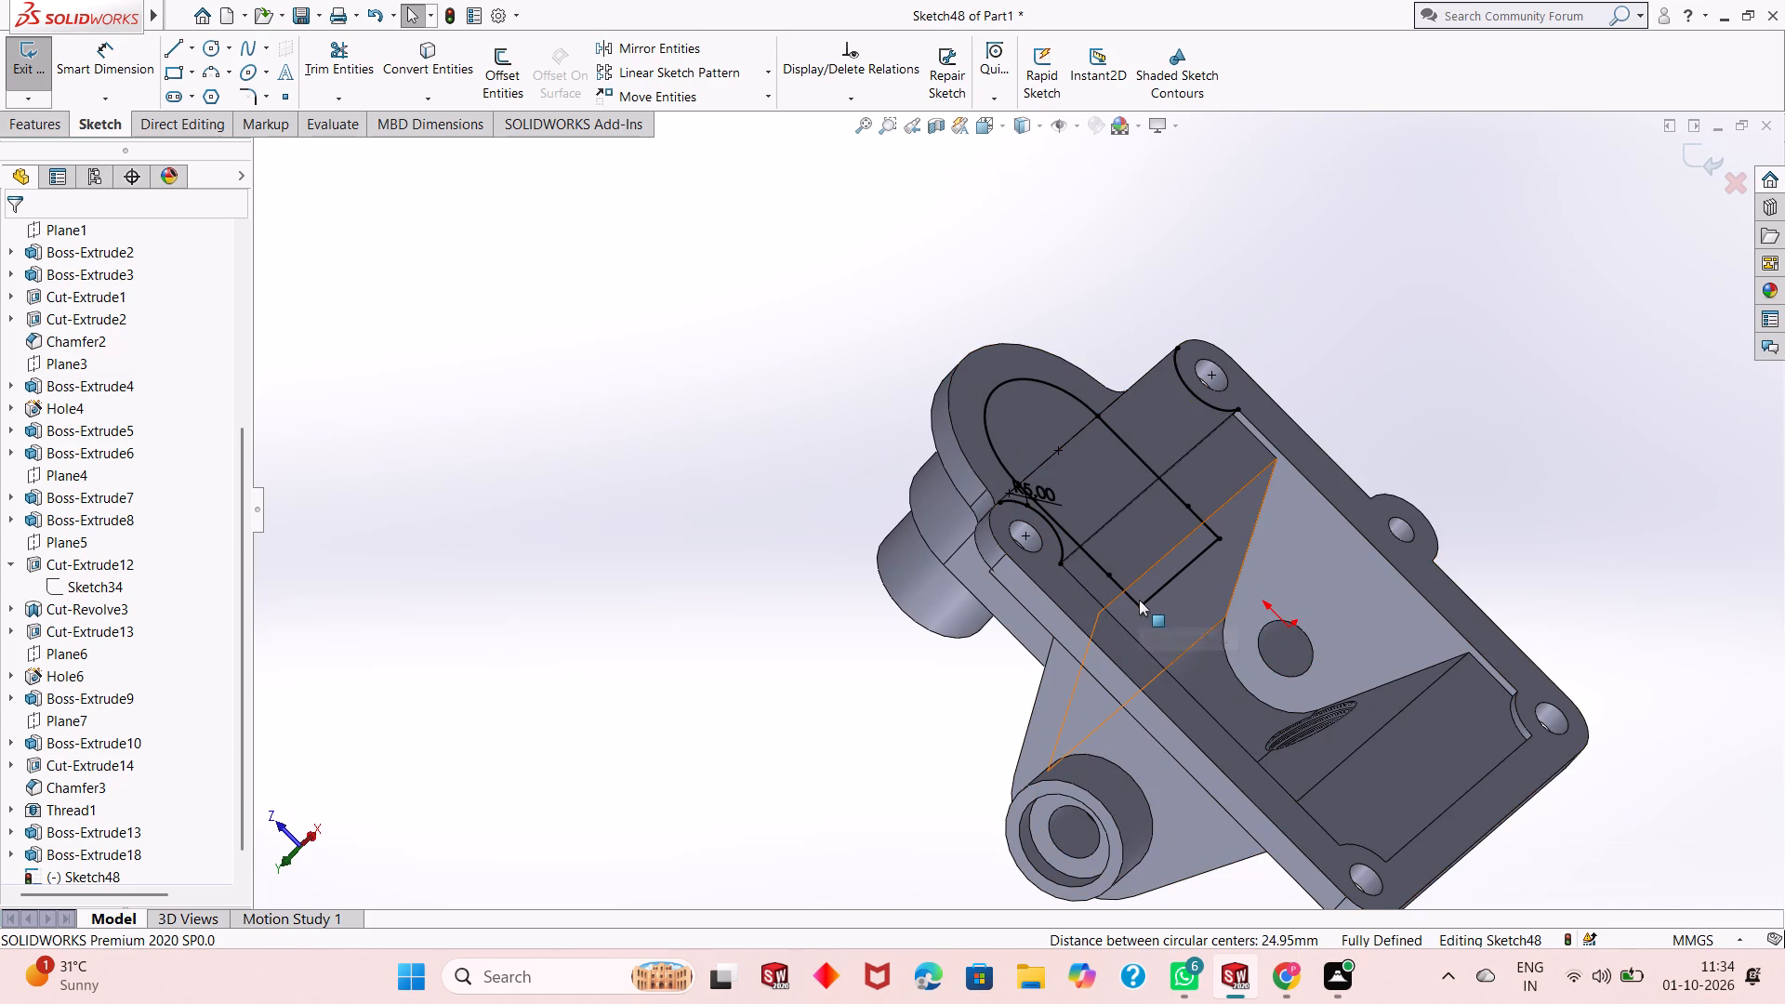
{"action": "key", "text": "ctrl+8"}
{"action": "scroll", "coordinate": [757, 363], "scroll_direction": "down", "scroll_amount": 2}
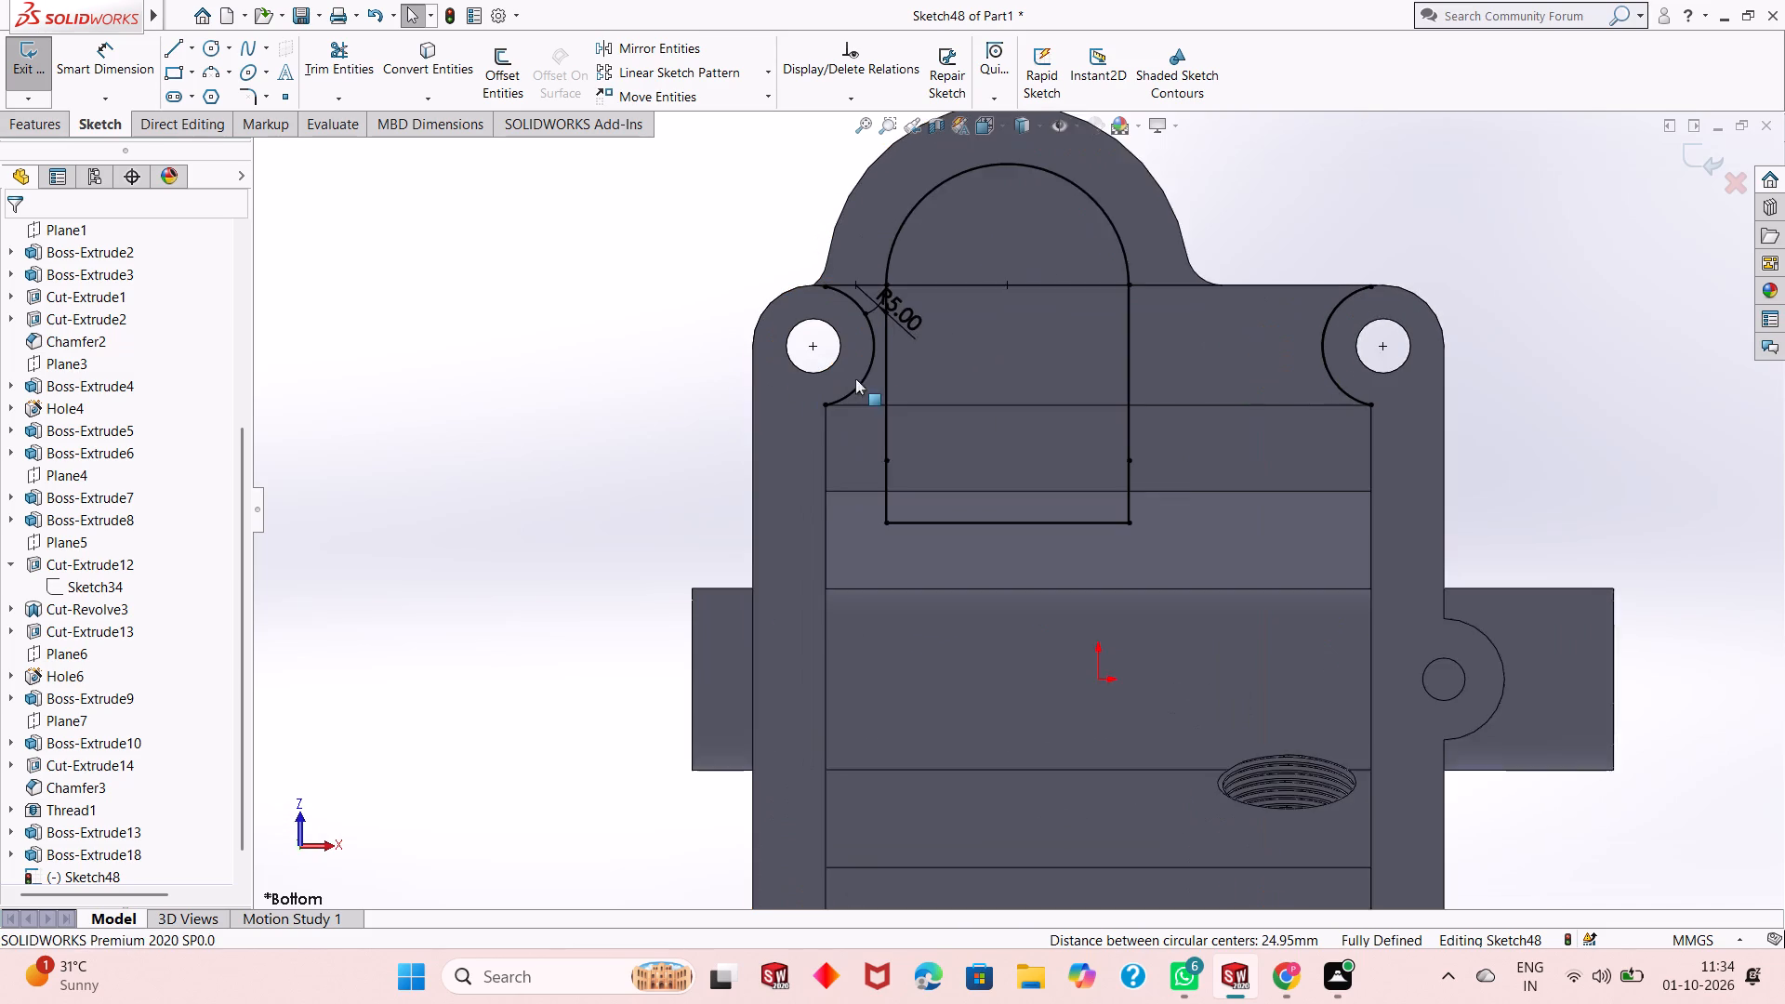
{"action": "scroll", "coordinate": [876, 378], "scroll_direction": "down", "scroll_amount": 1}
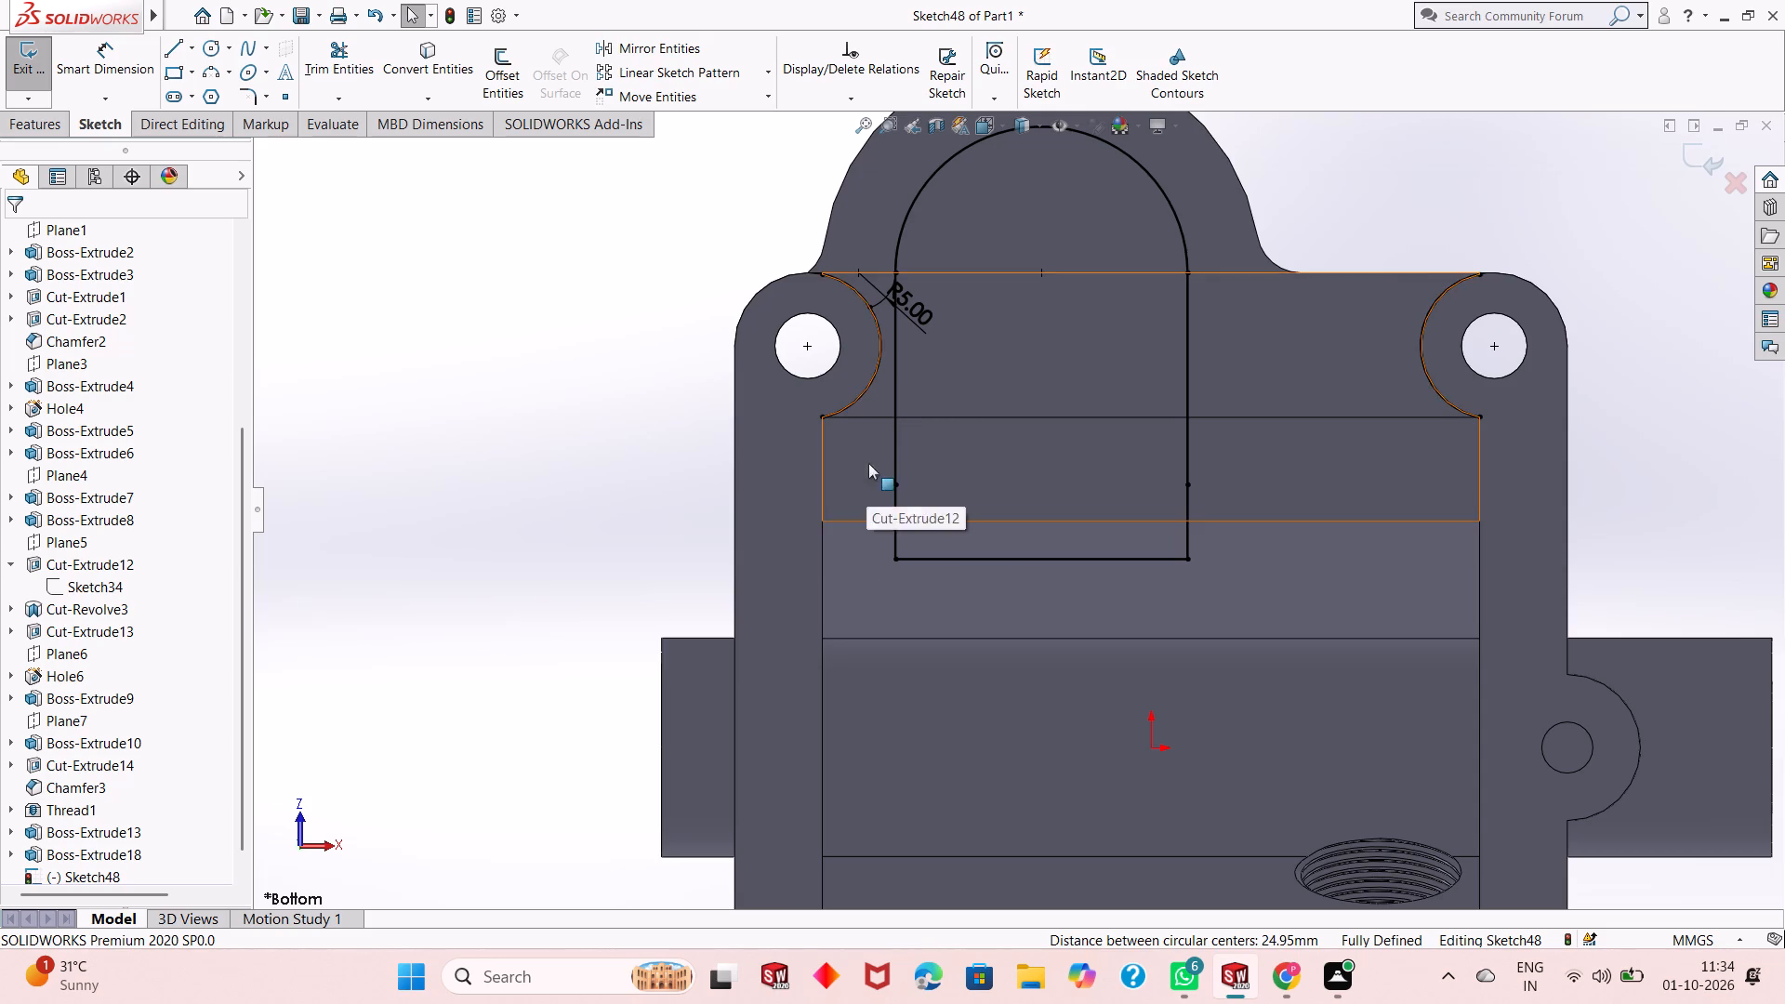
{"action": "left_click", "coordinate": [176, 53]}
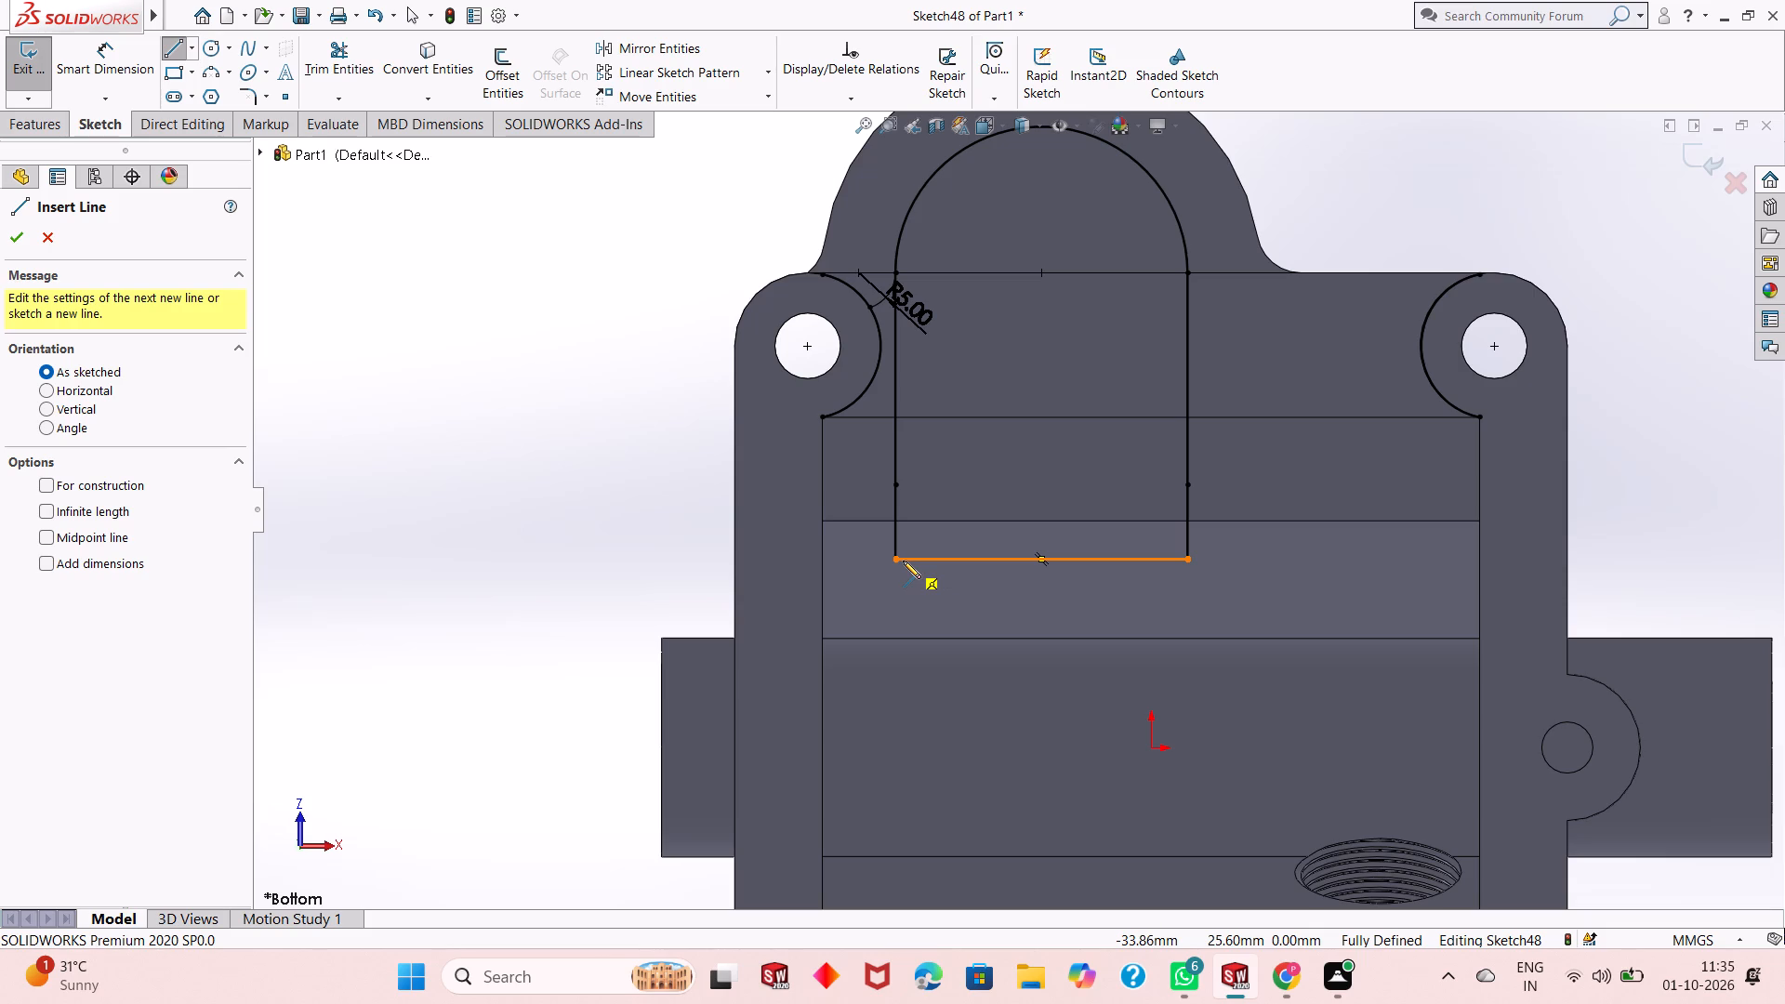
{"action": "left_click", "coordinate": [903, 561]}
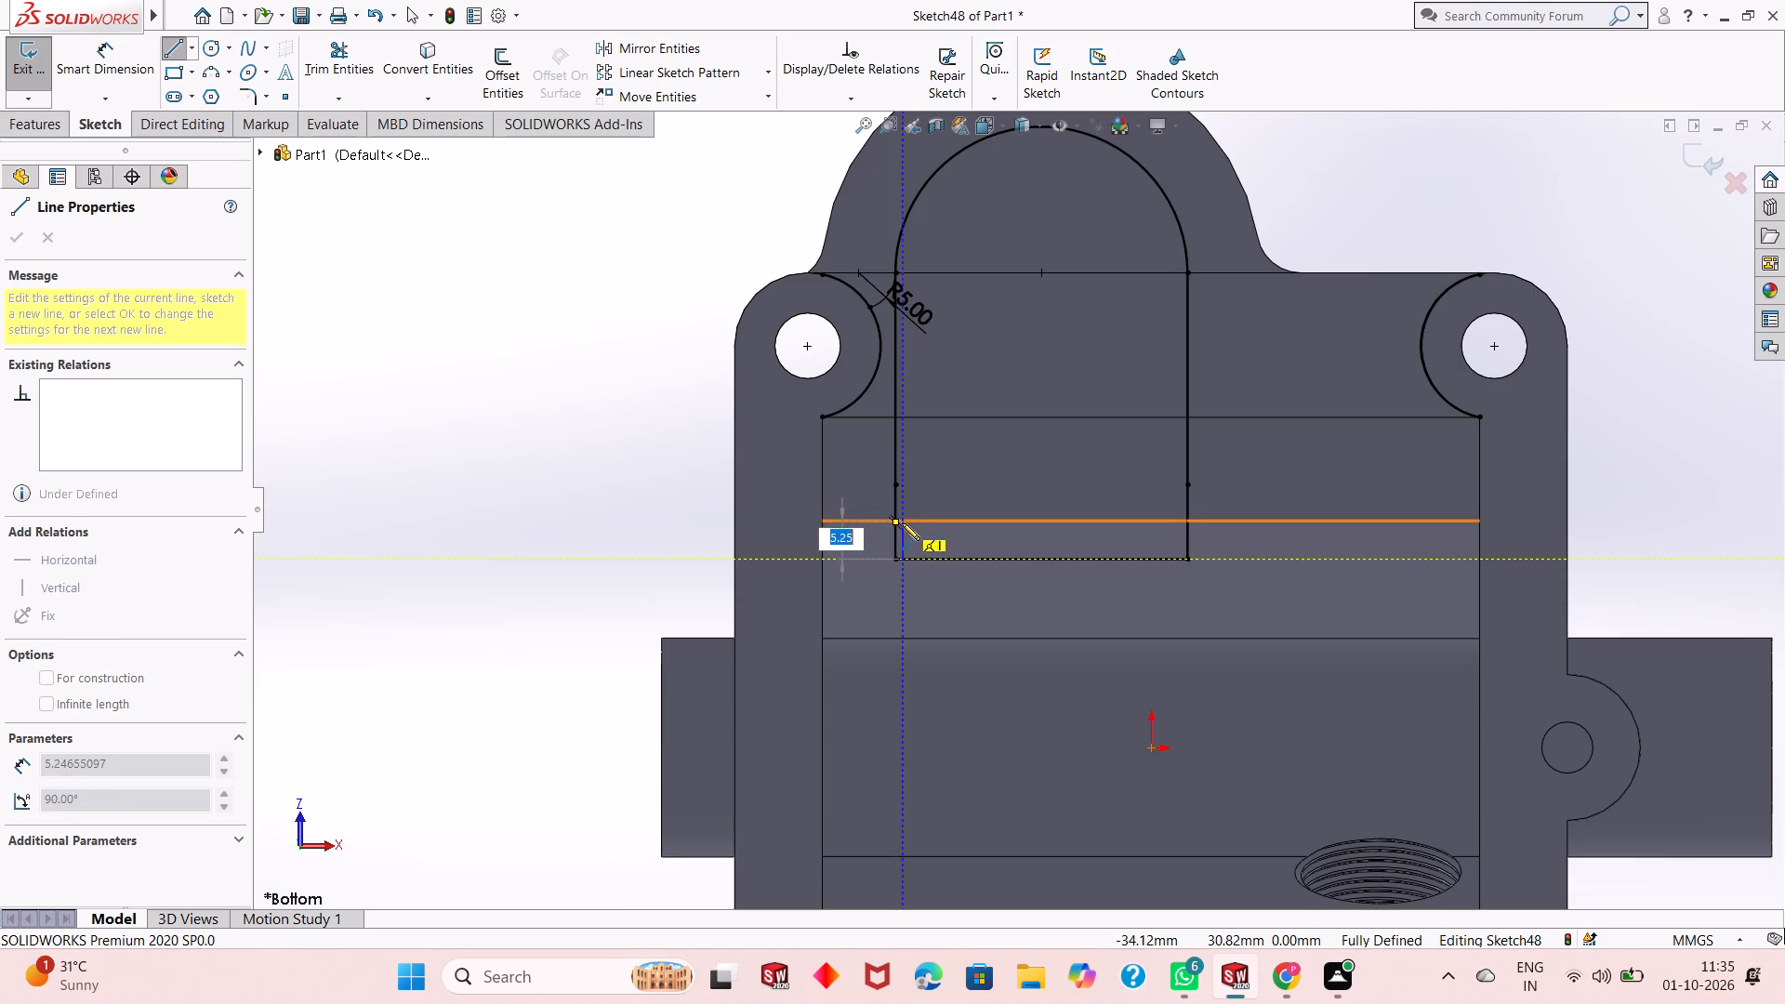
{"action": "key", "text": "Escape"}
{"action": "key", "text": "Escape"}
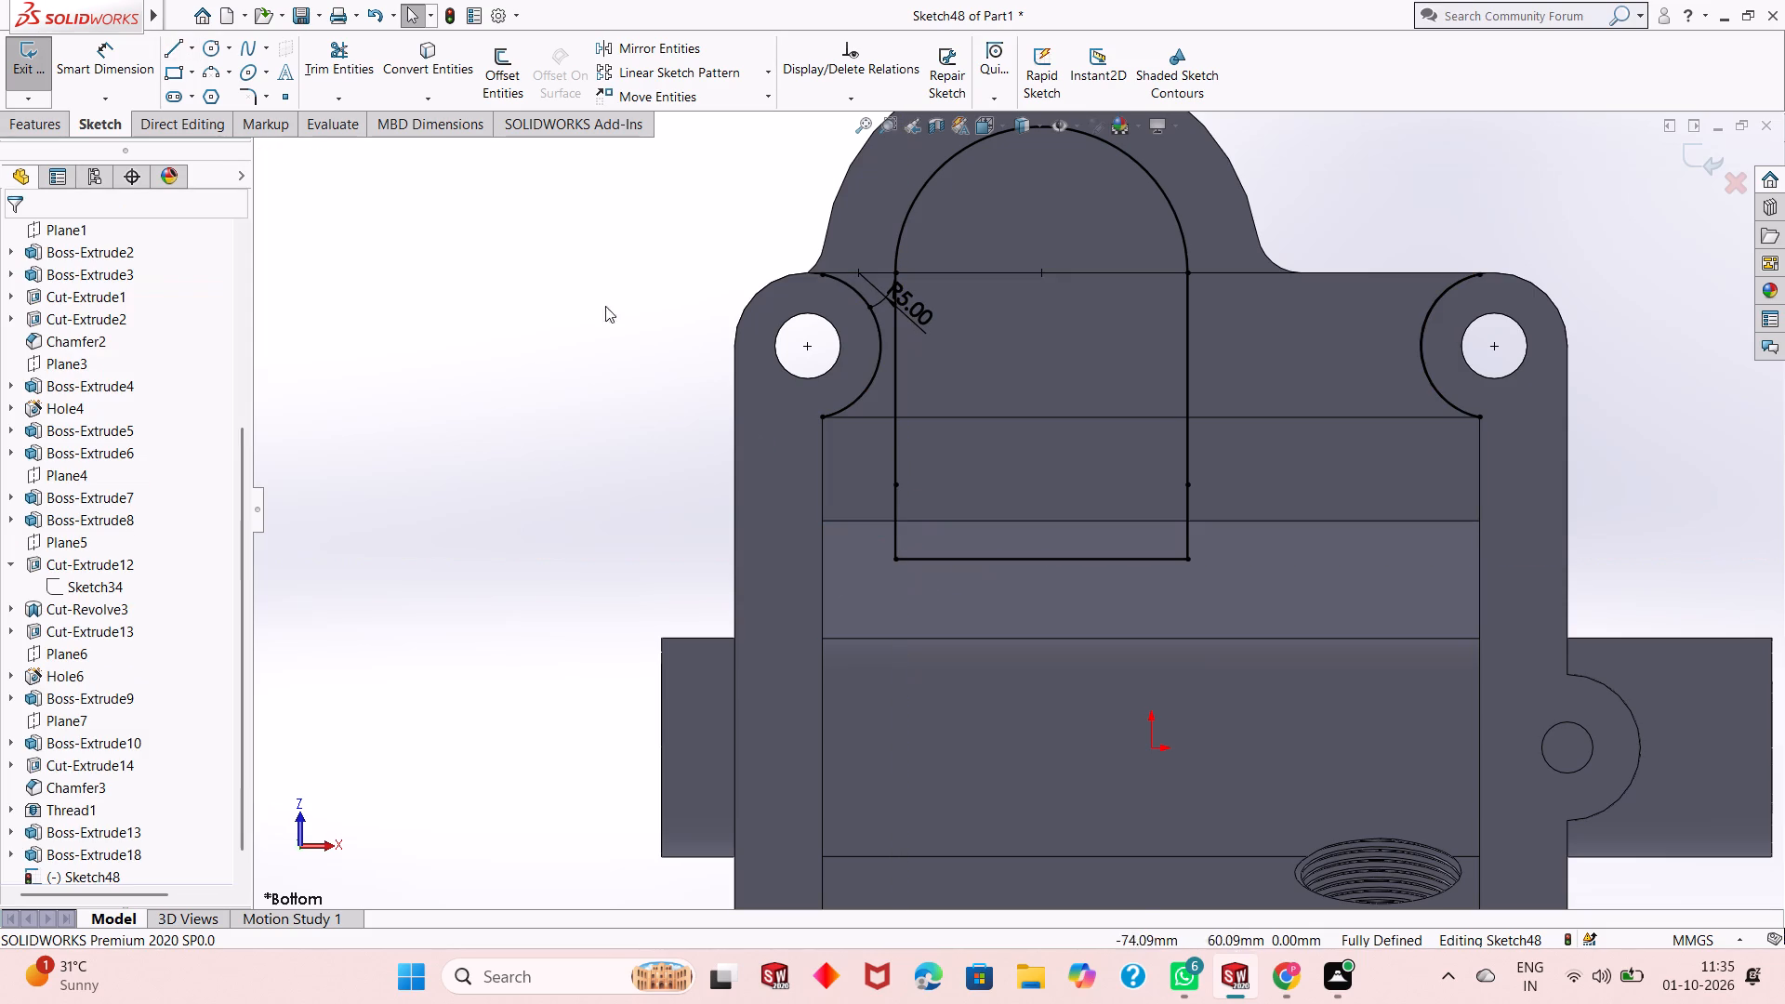
Draw a line about 10 mm from the profile's left side to the inner wall, continuing about 14.16 mm up to the left bolt-hole arc's lower end.
{"action": "left_click", "coordinate": [182, 57]}
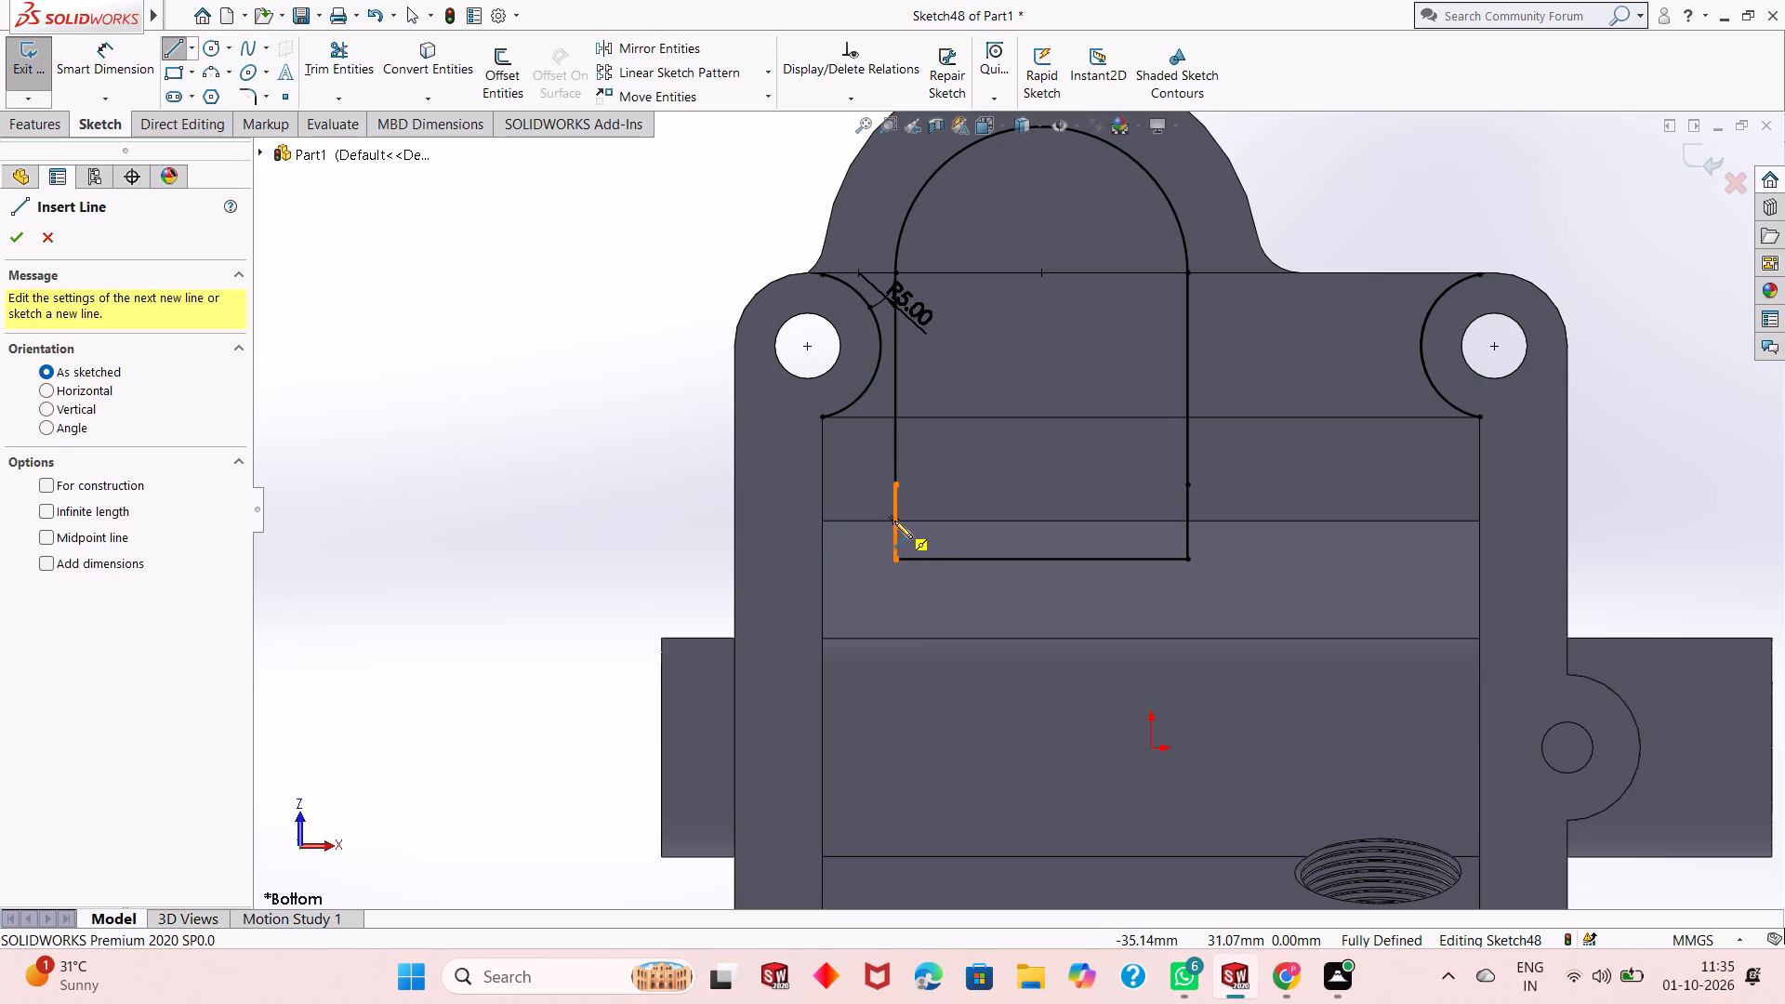
{"action": "left_click", "coordinate": [894, 521]}
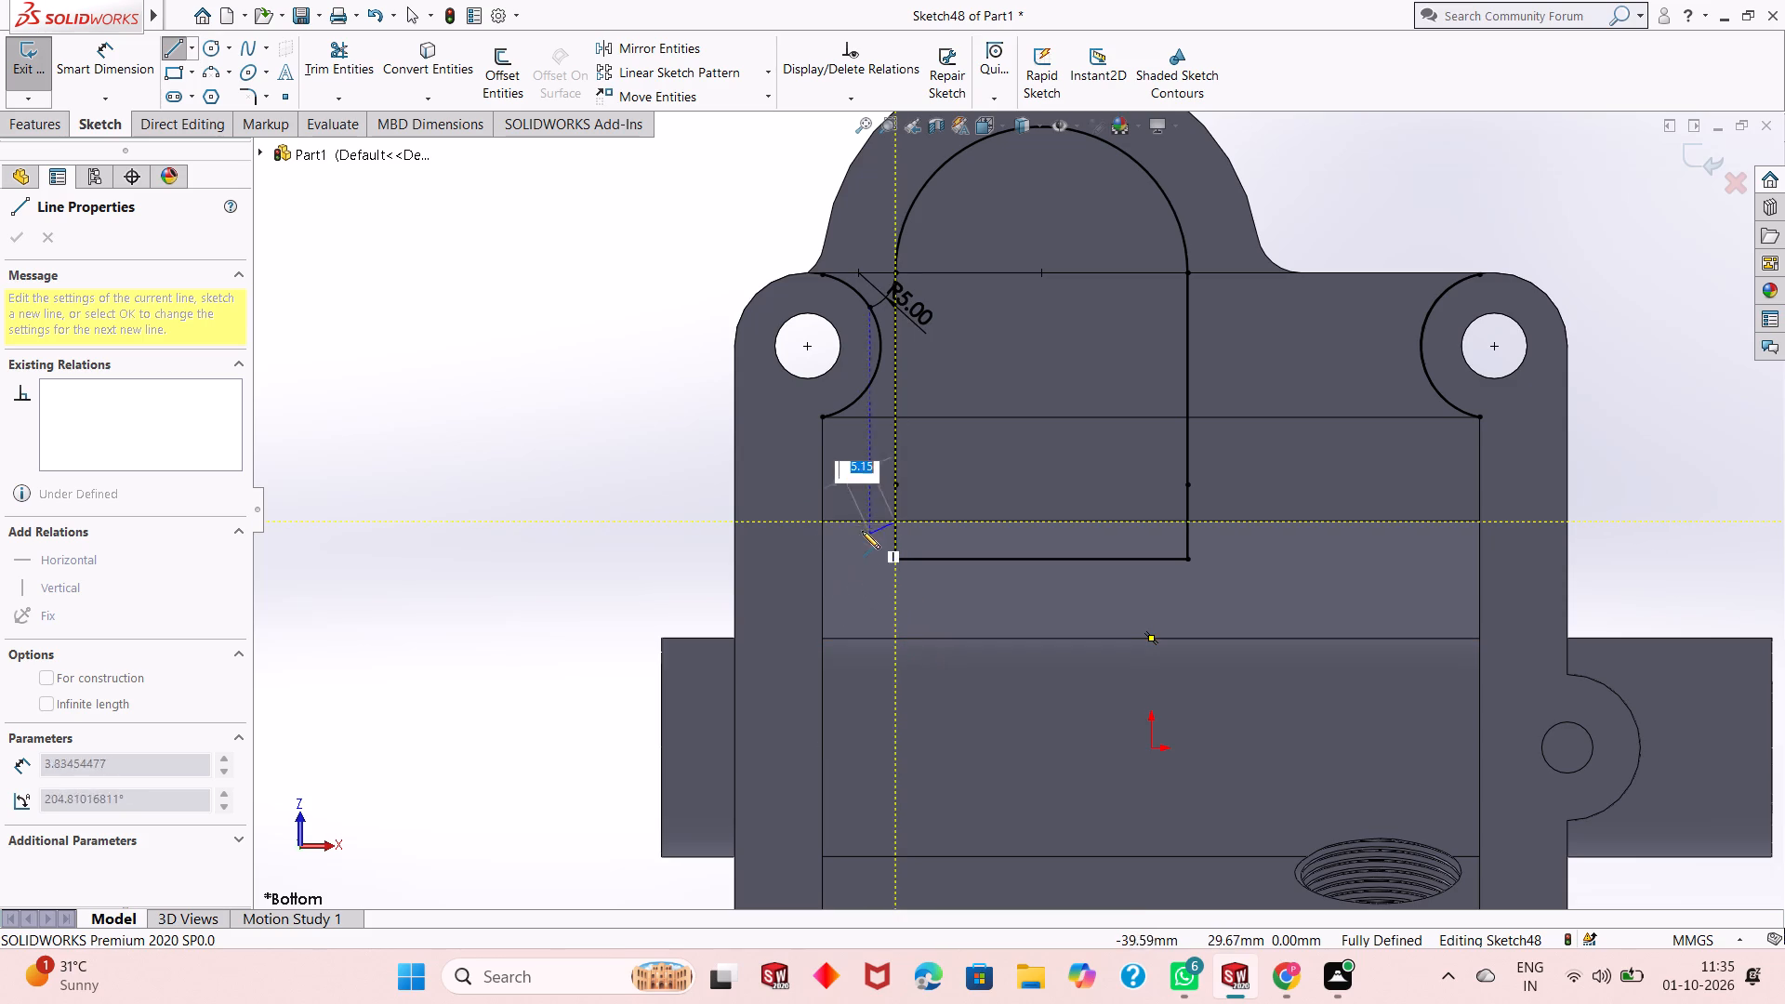
{"action": "left_click", "coordinate": [822, 522]}
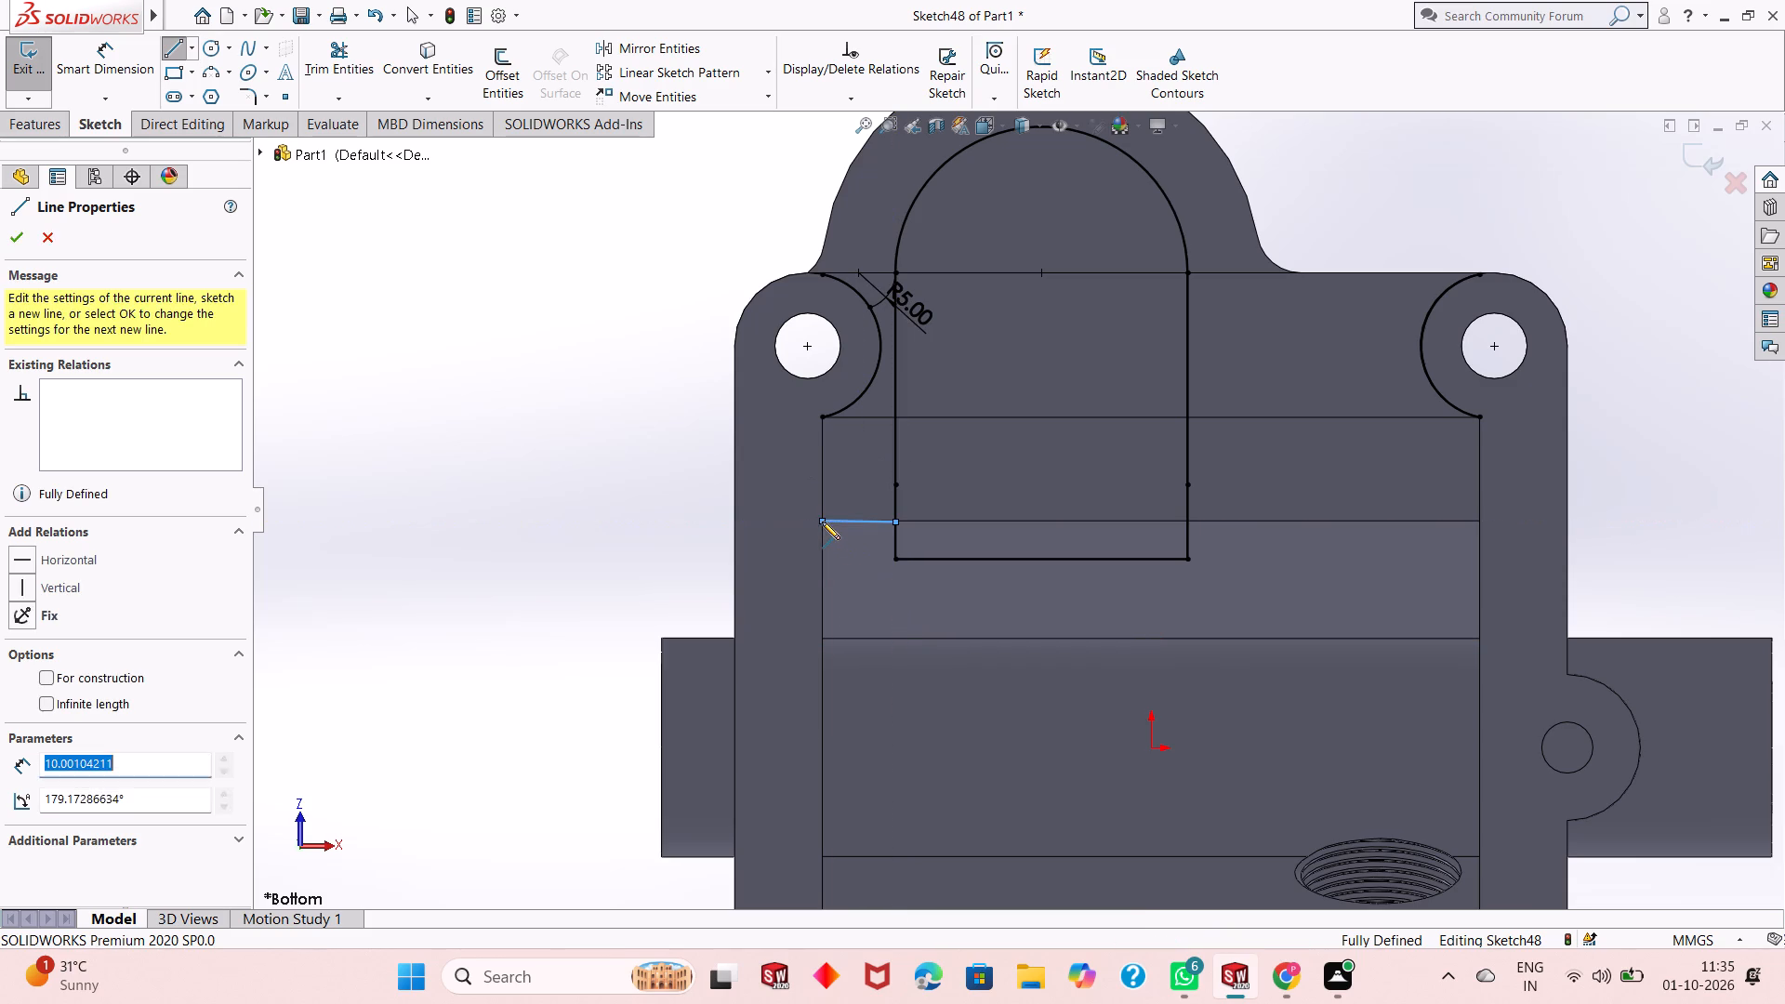
{"action": "left_click", "coordinate": [821, 416]}
{"action": "key", "text": "Escape"}
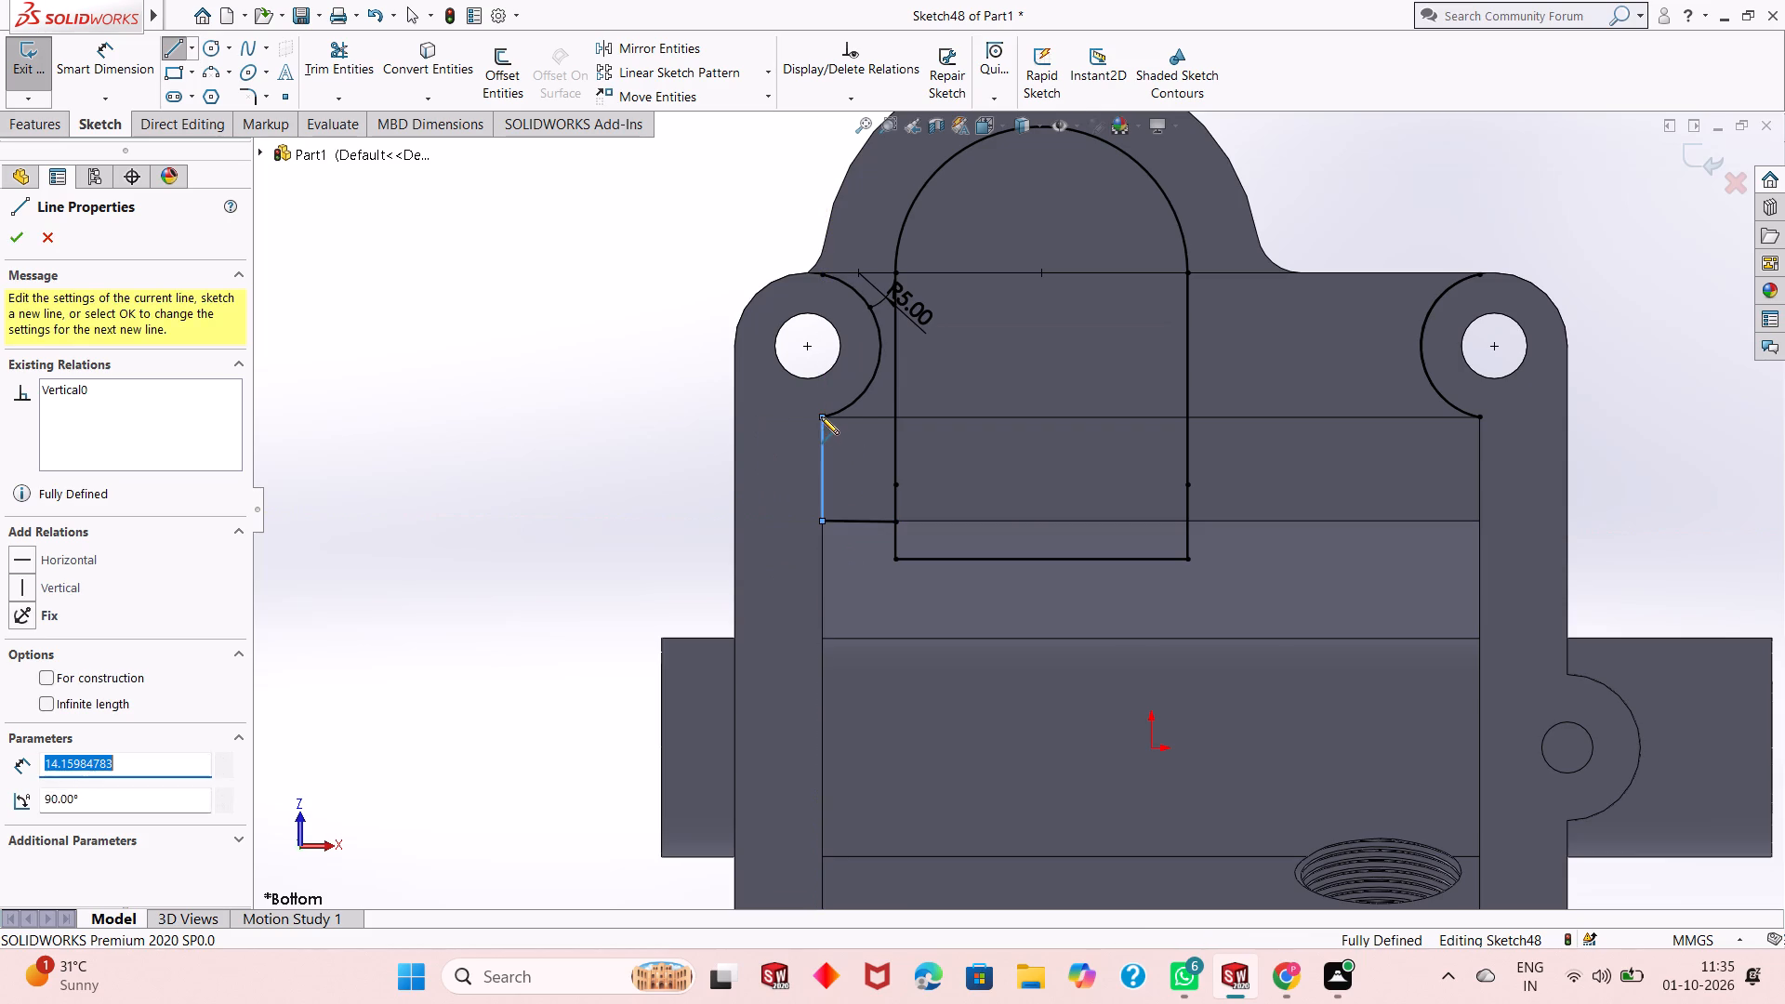
{"action": "key", "text": "Escape"}
{"action": "key", "text": "Escape"}
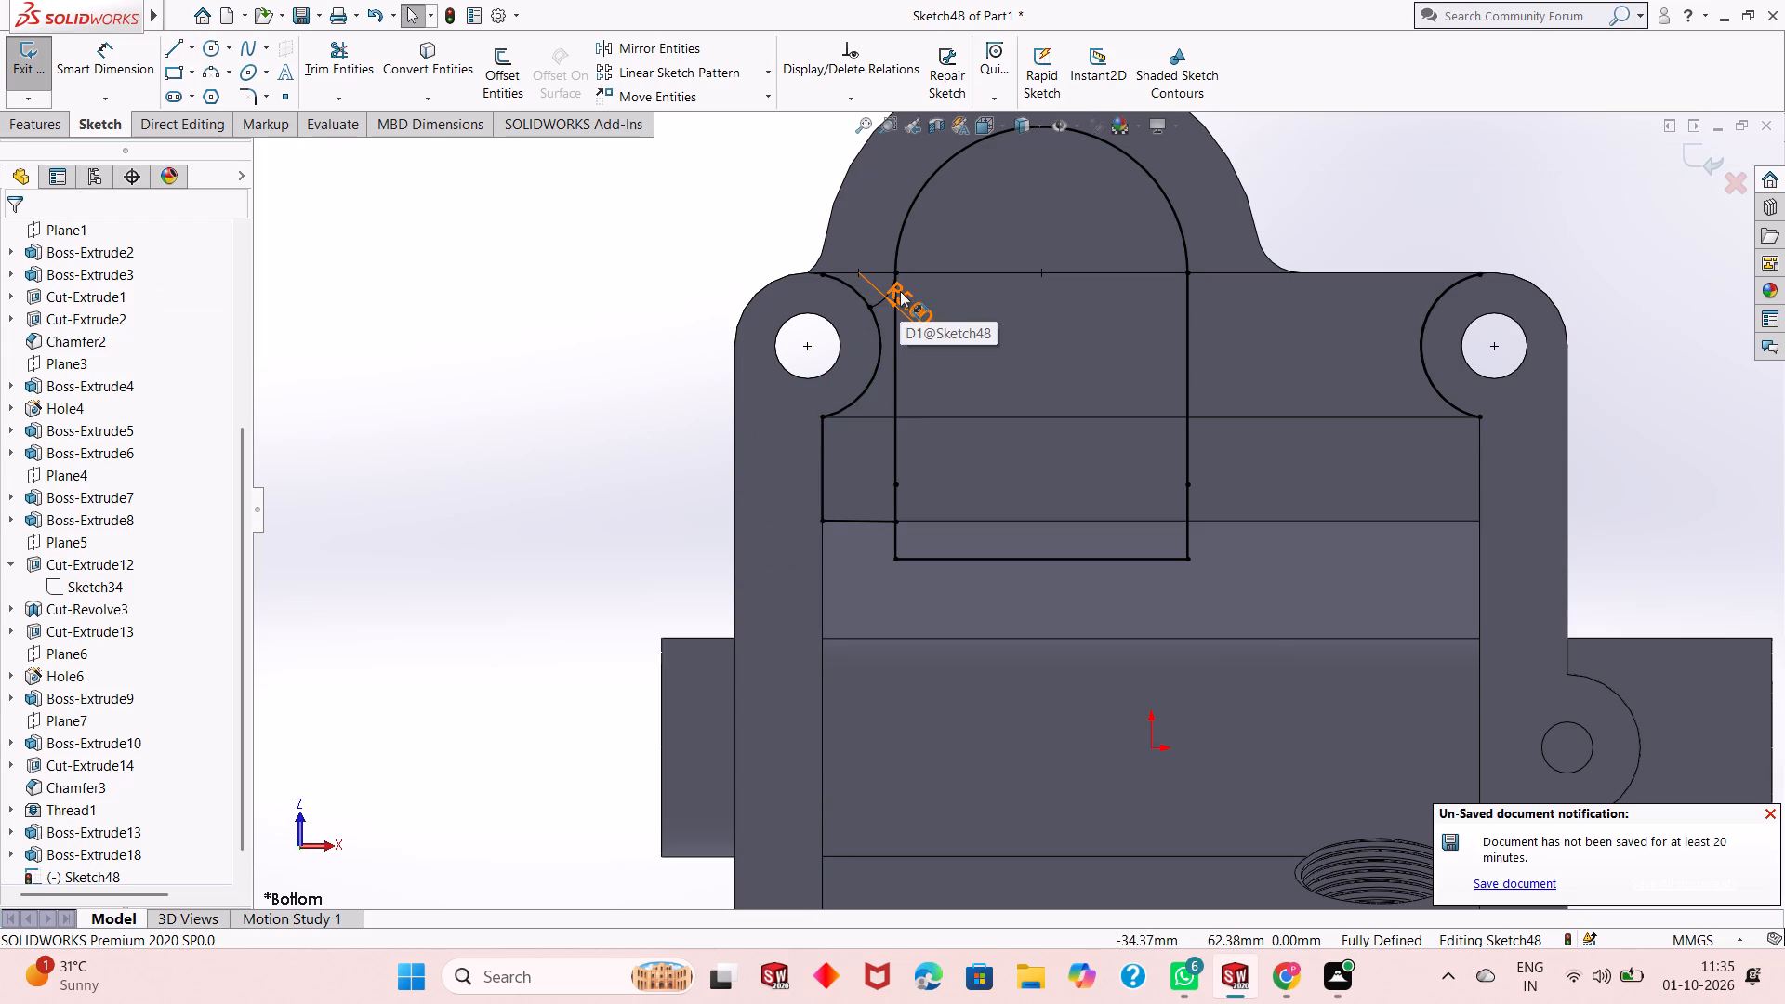
Trim away the part of the left bolt-hole arc above its junction with the 5 mm arc.
{"action": "left_click", "coordinate": [363, 69]}
{"action": "left_click", "coordinate": [846, 285]}
{"action": "key", "text": "Escape"}
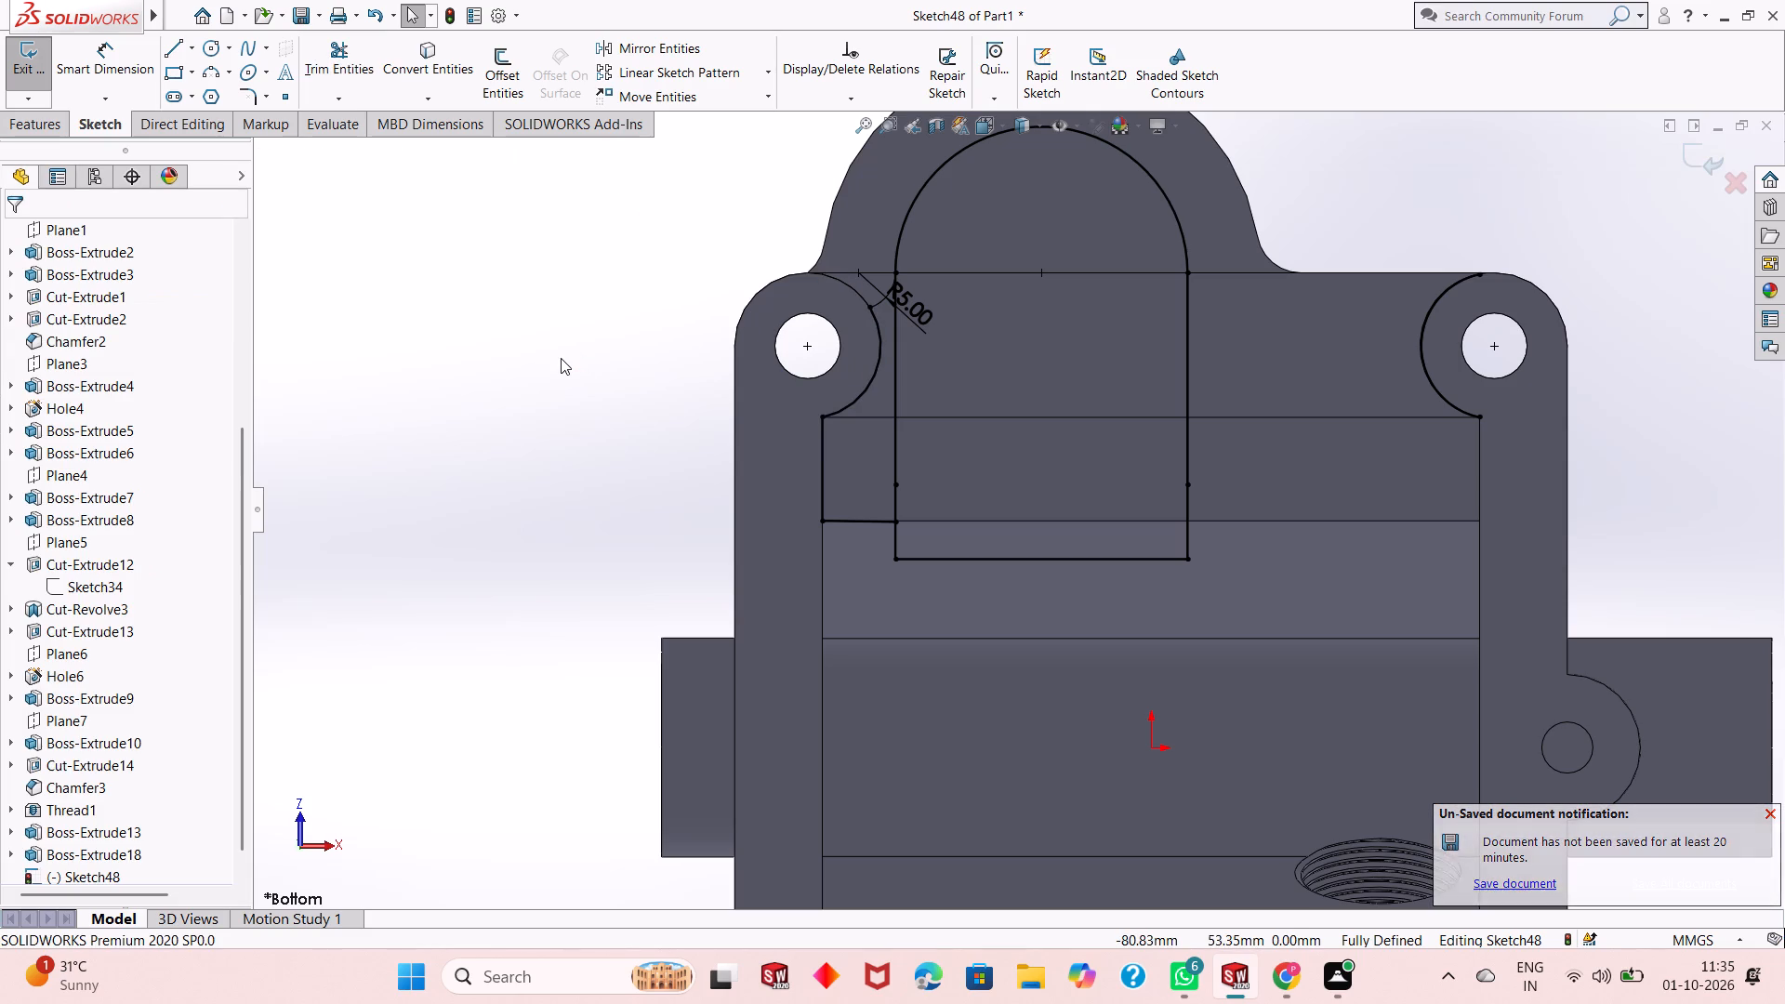
{"action": "key", "text": "Escape"}
{"action": "key", "text": "Escape"}
{"action": "key", "text": "Escape"}
{"action": "key", "text": "Escape"}
{"action": "key", "text": "Escape"}
{"action": "key", "text": "Escape"}
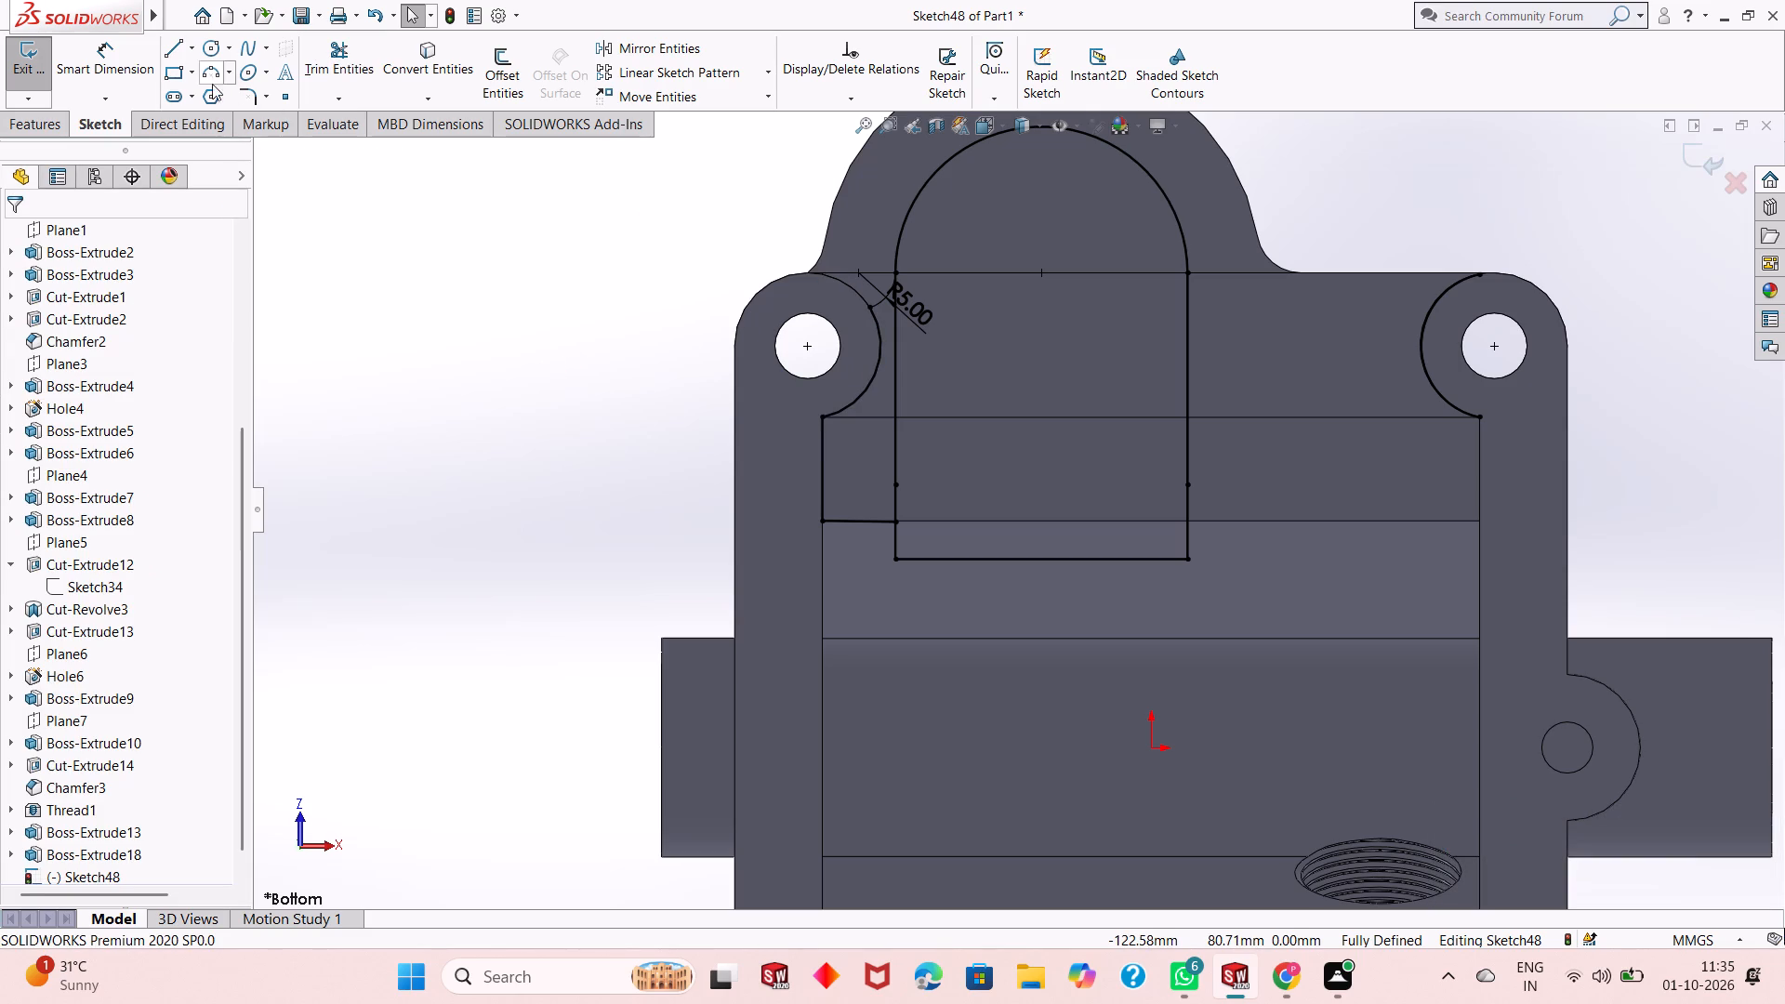
Draw a line about 40 mm from the profile's right side to the inner wall, continuing about 14.16 mm up to the right bolt-hole arc's lower end.
{"action": "left_click", "coordinate": [171, 46]}
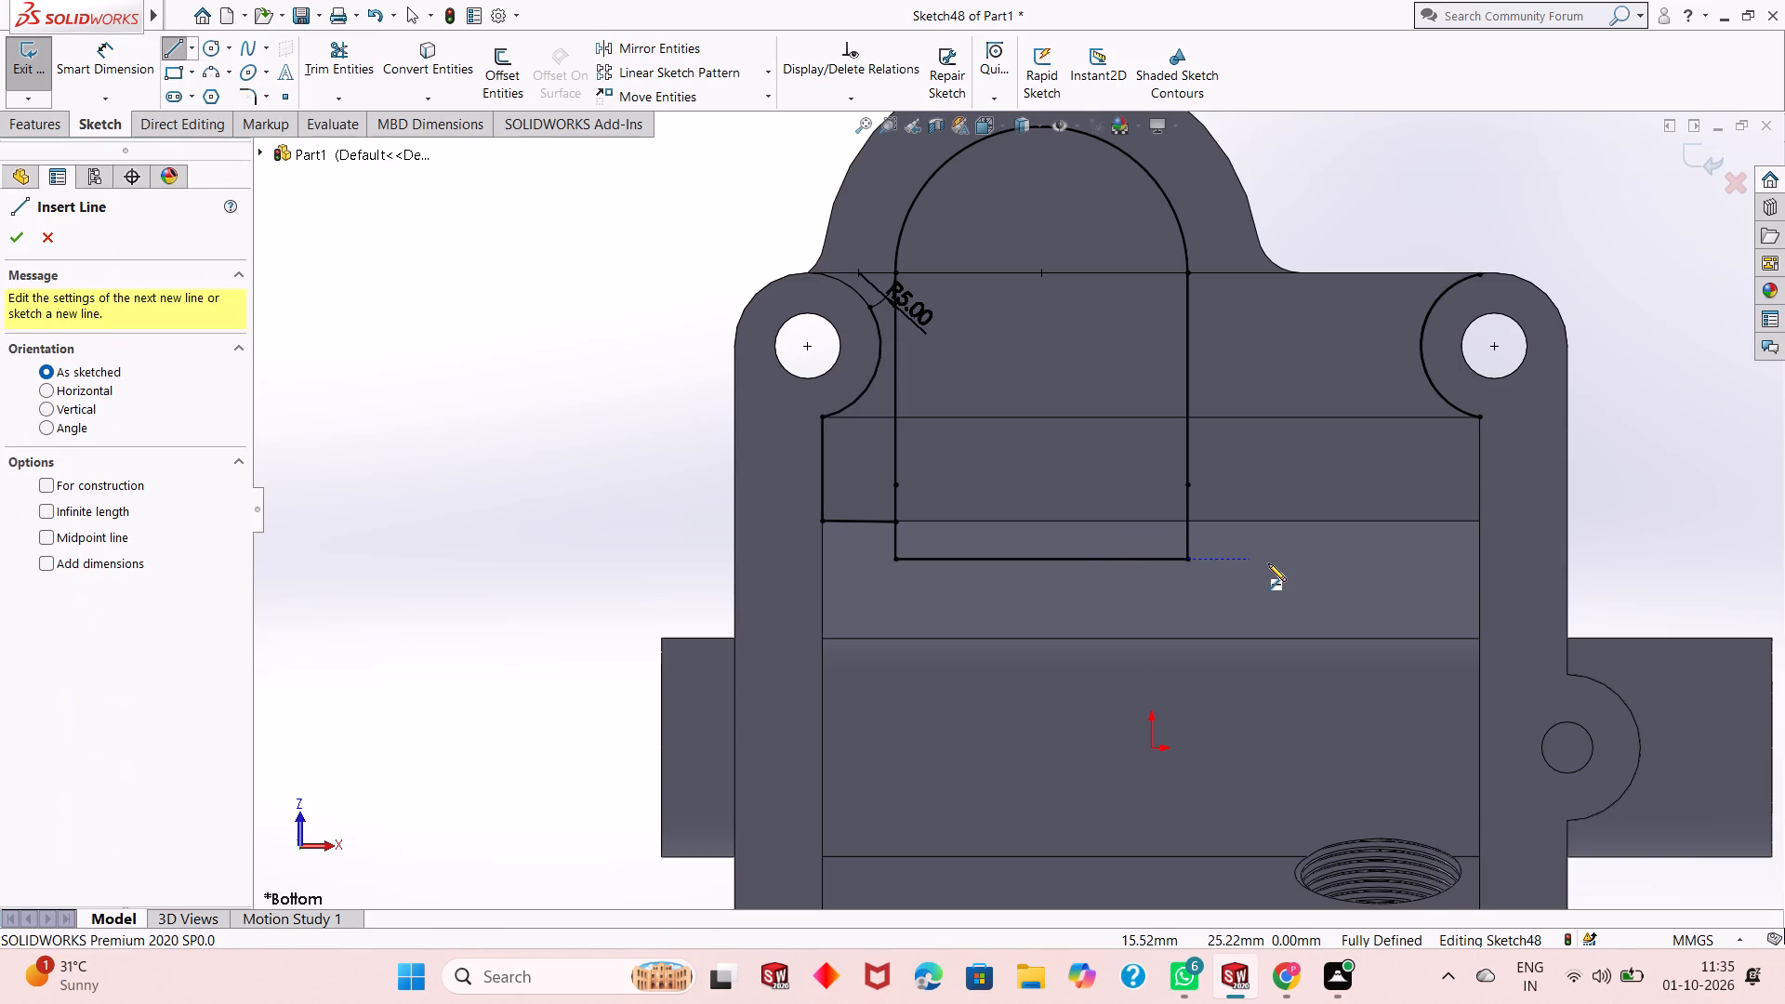
{"action": "left_click", "coordinate": [1187, 521]}
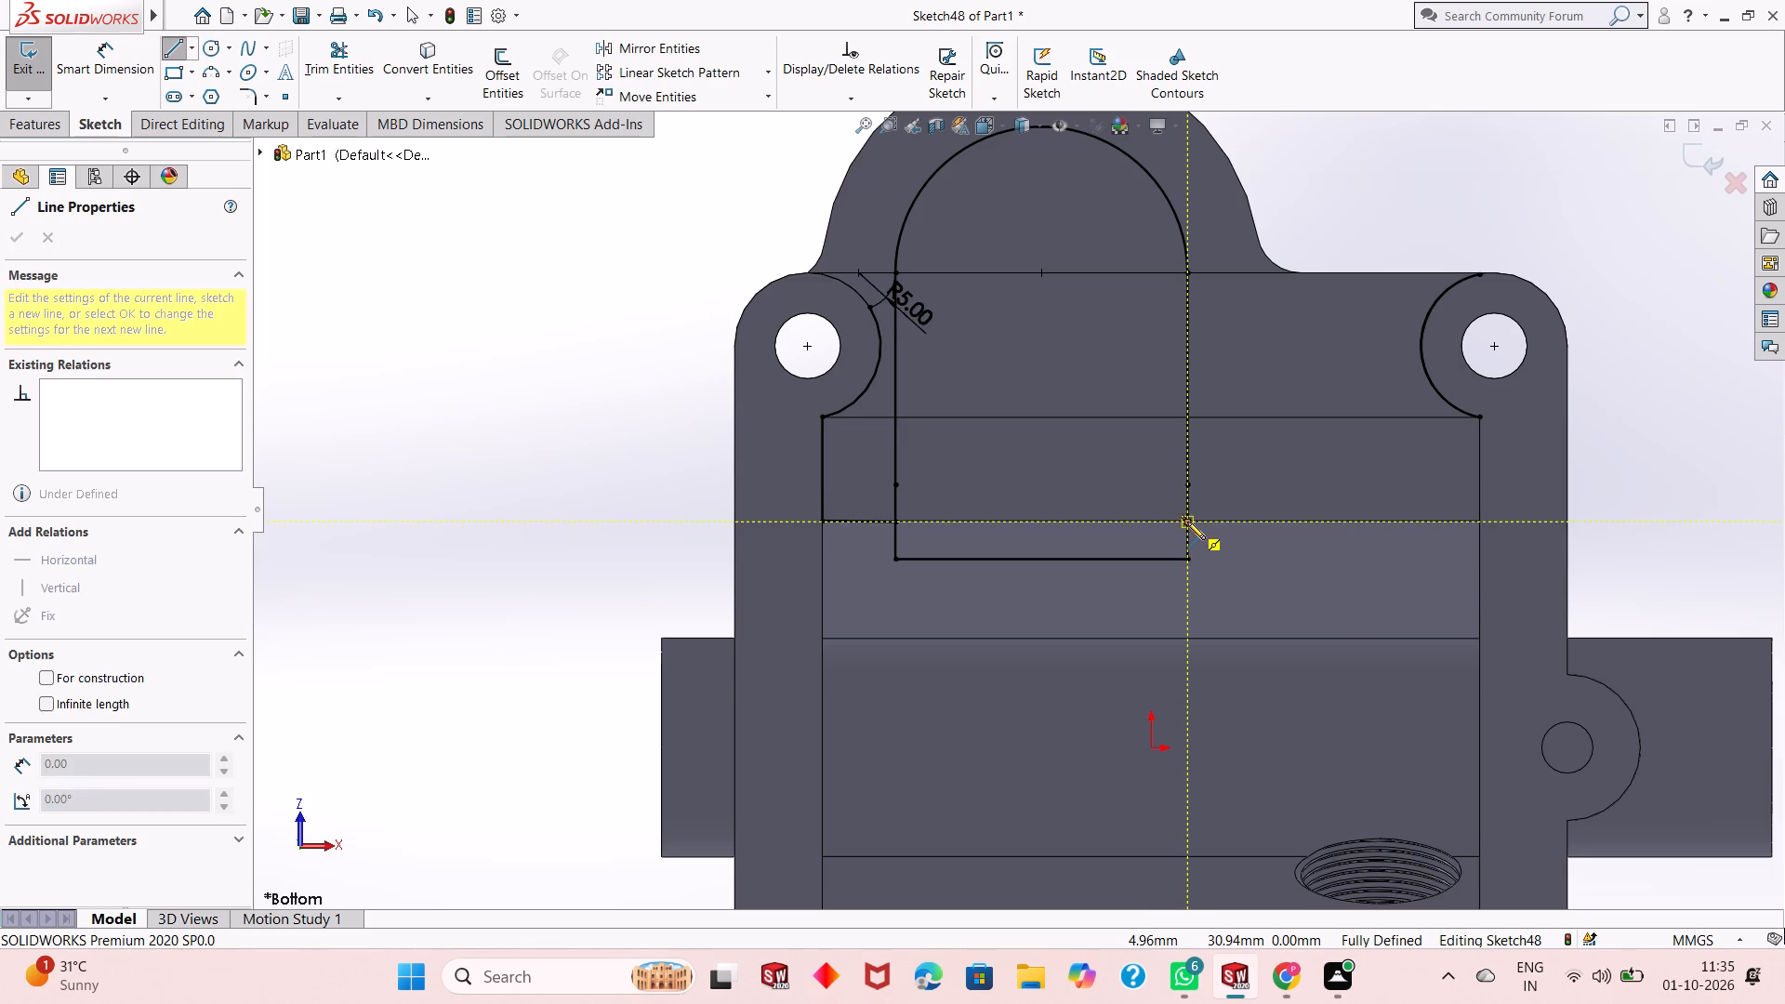
{"action": "left_click", "coordinate": [1478, 522]}
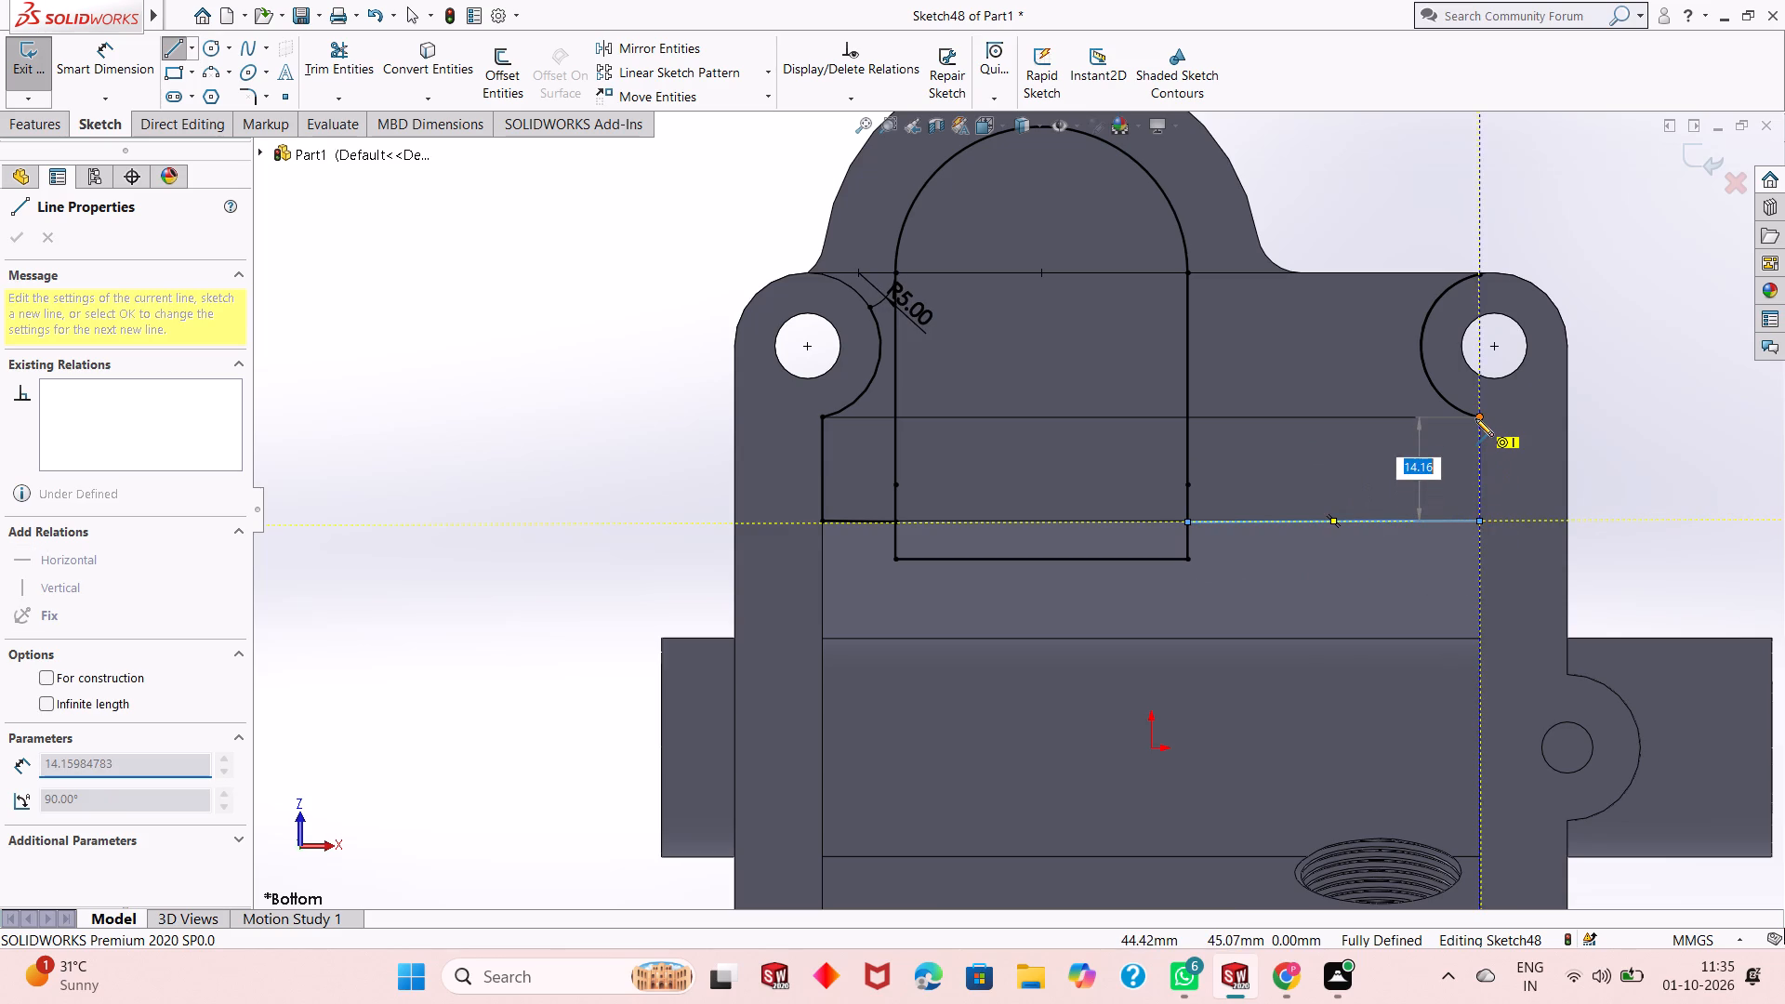
{"action": "left_click", "coordinate": [1475, 418]}
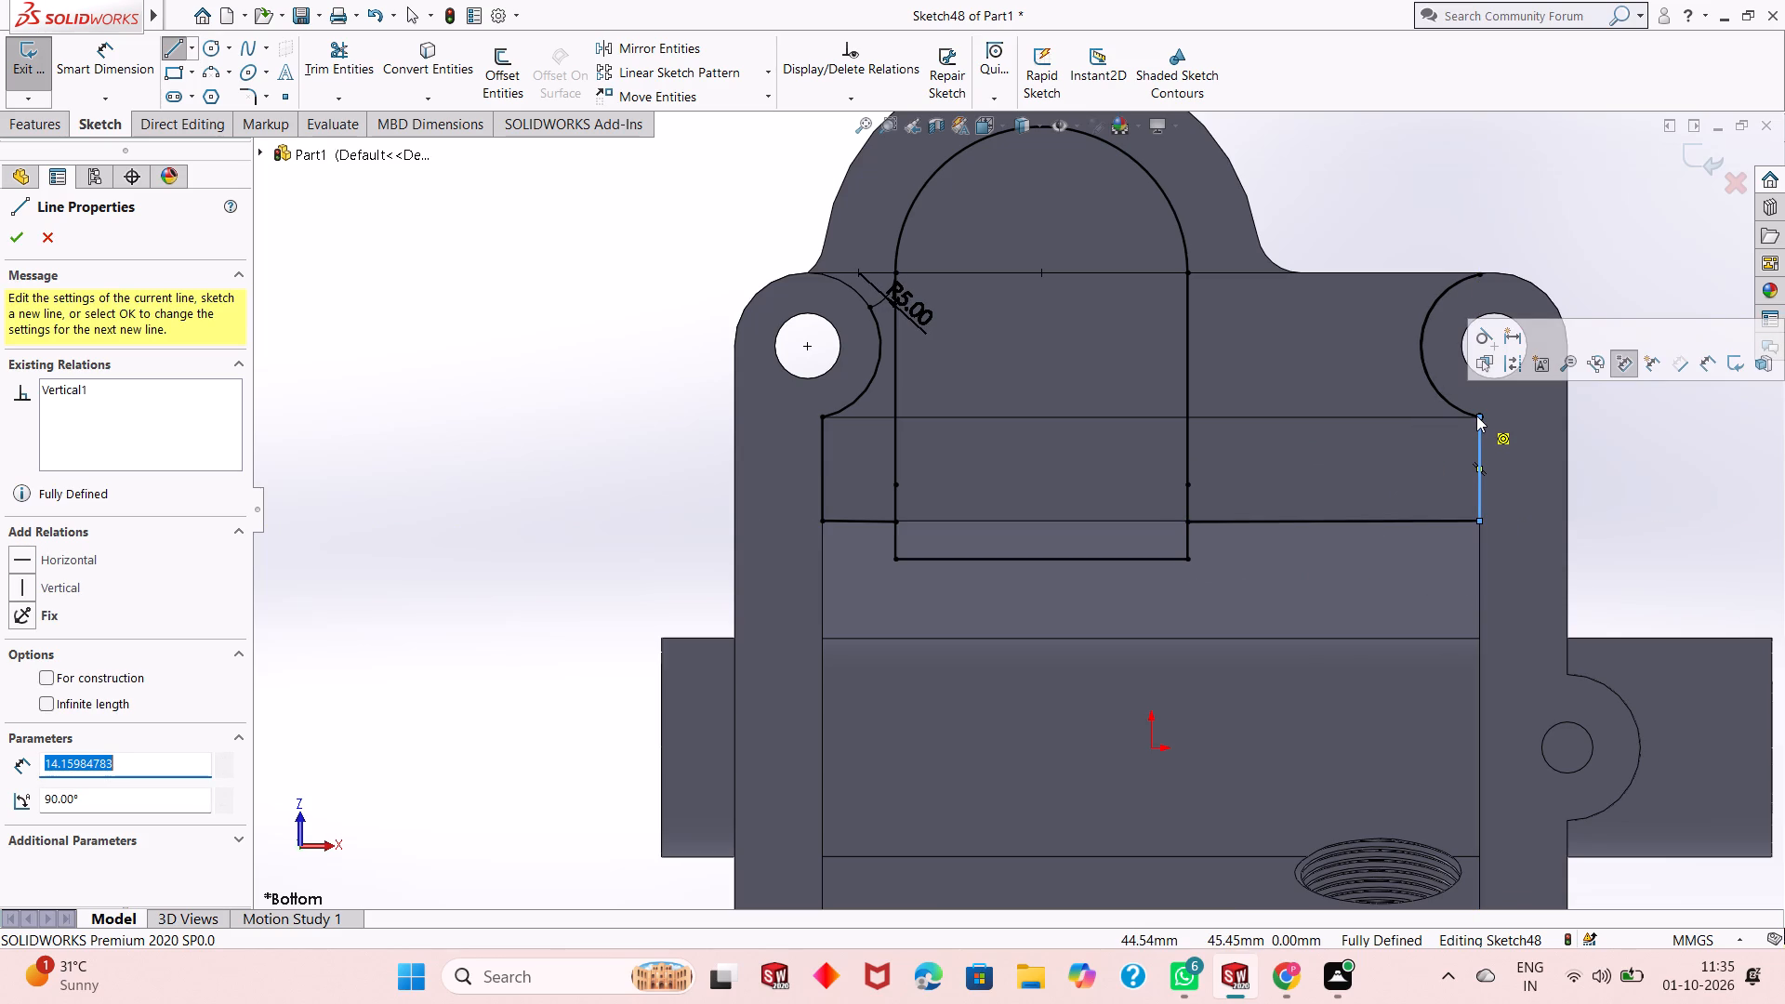
{"action": "key", "text": "Escape"}
{"action": "key", "text": "Escape"}
{"action": "key", "text": "Escape"}
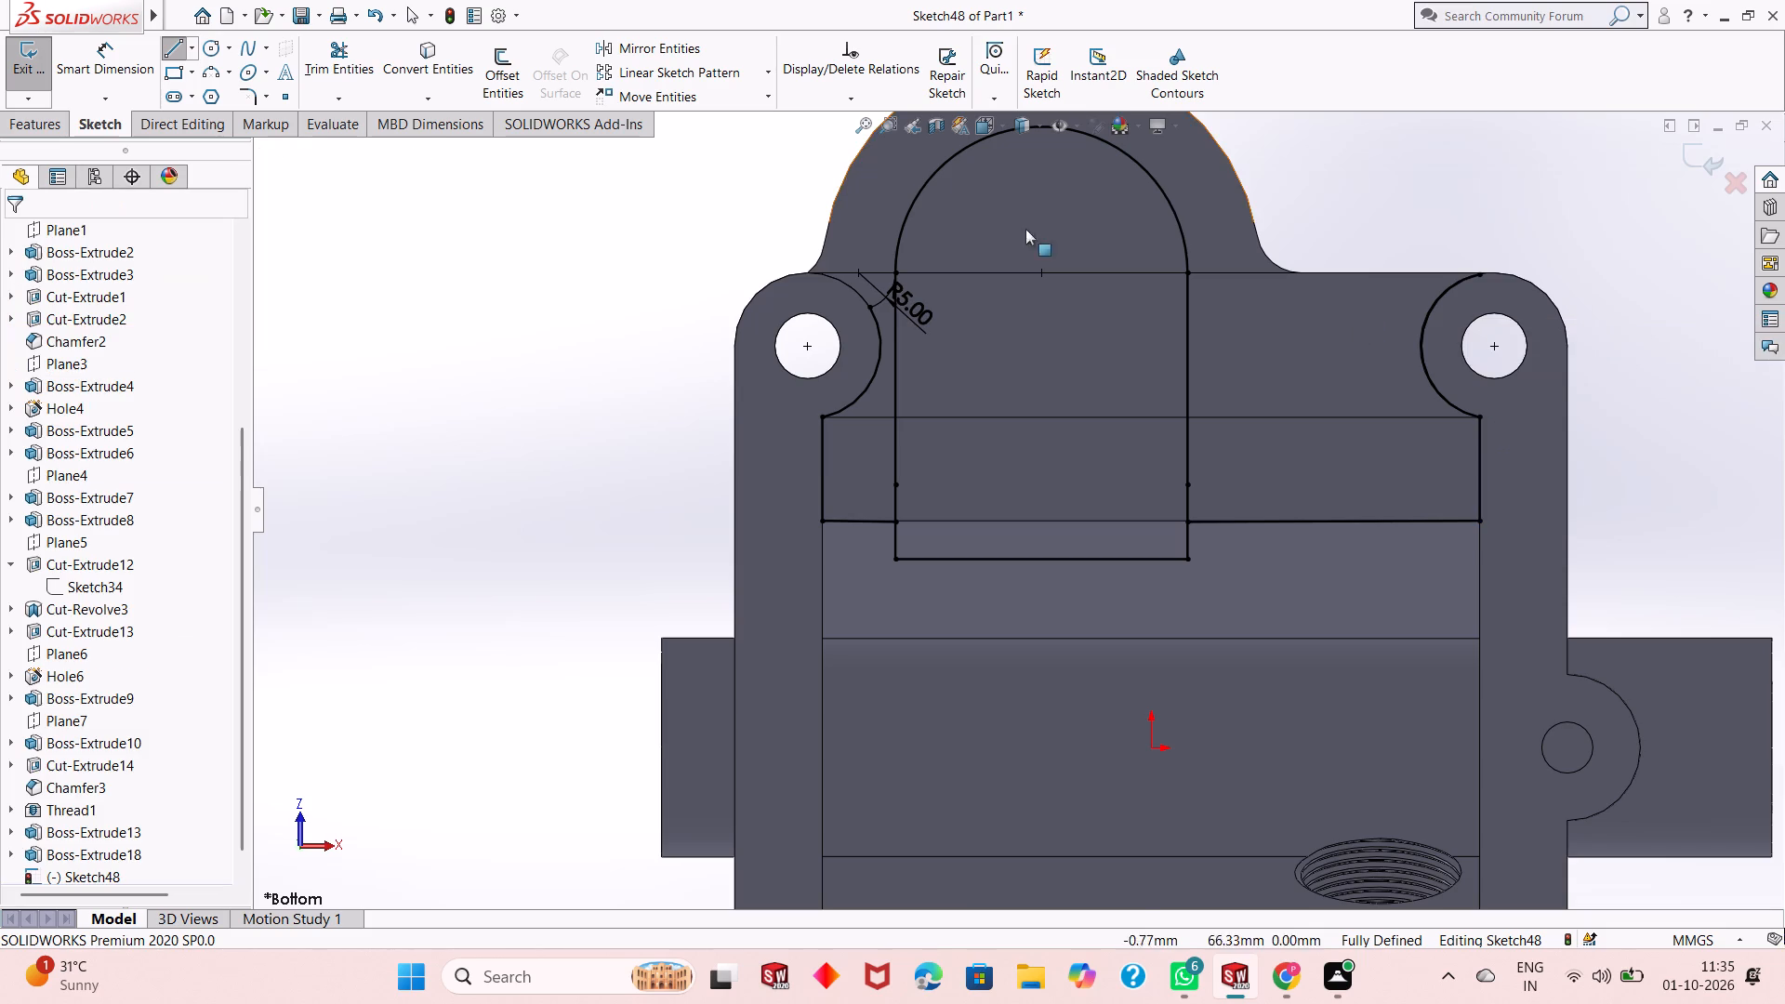
{"action": "key", "text": "Escape"}
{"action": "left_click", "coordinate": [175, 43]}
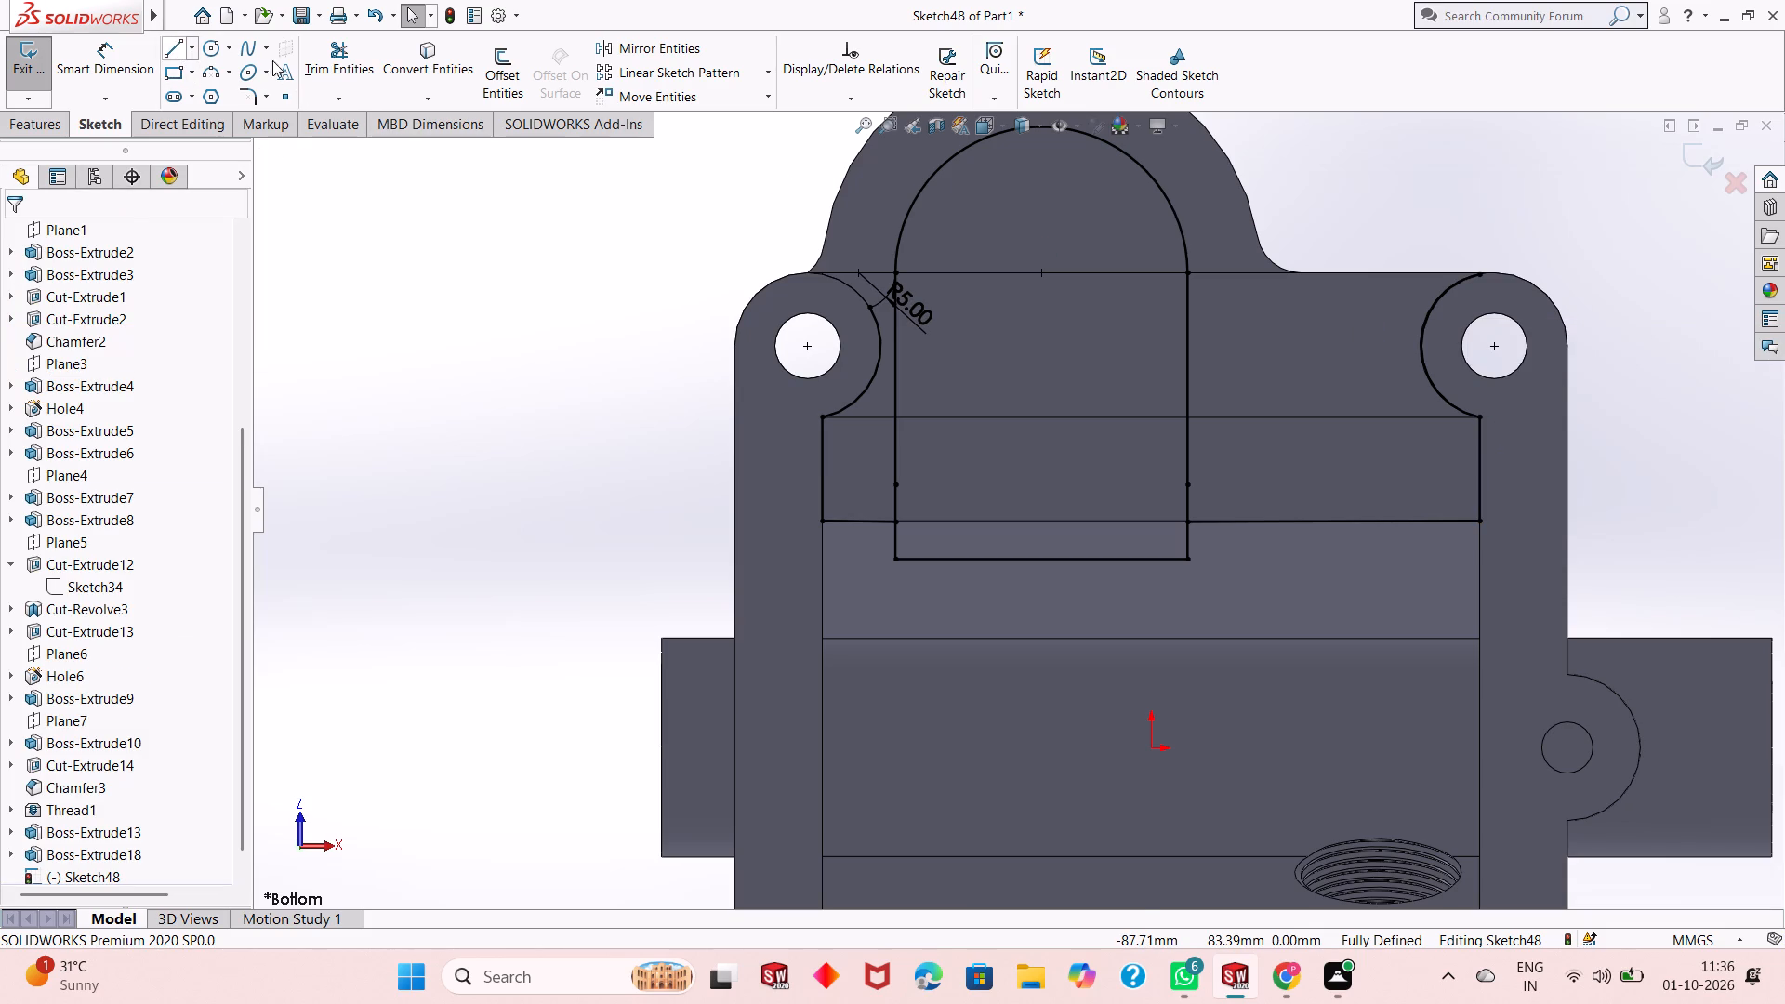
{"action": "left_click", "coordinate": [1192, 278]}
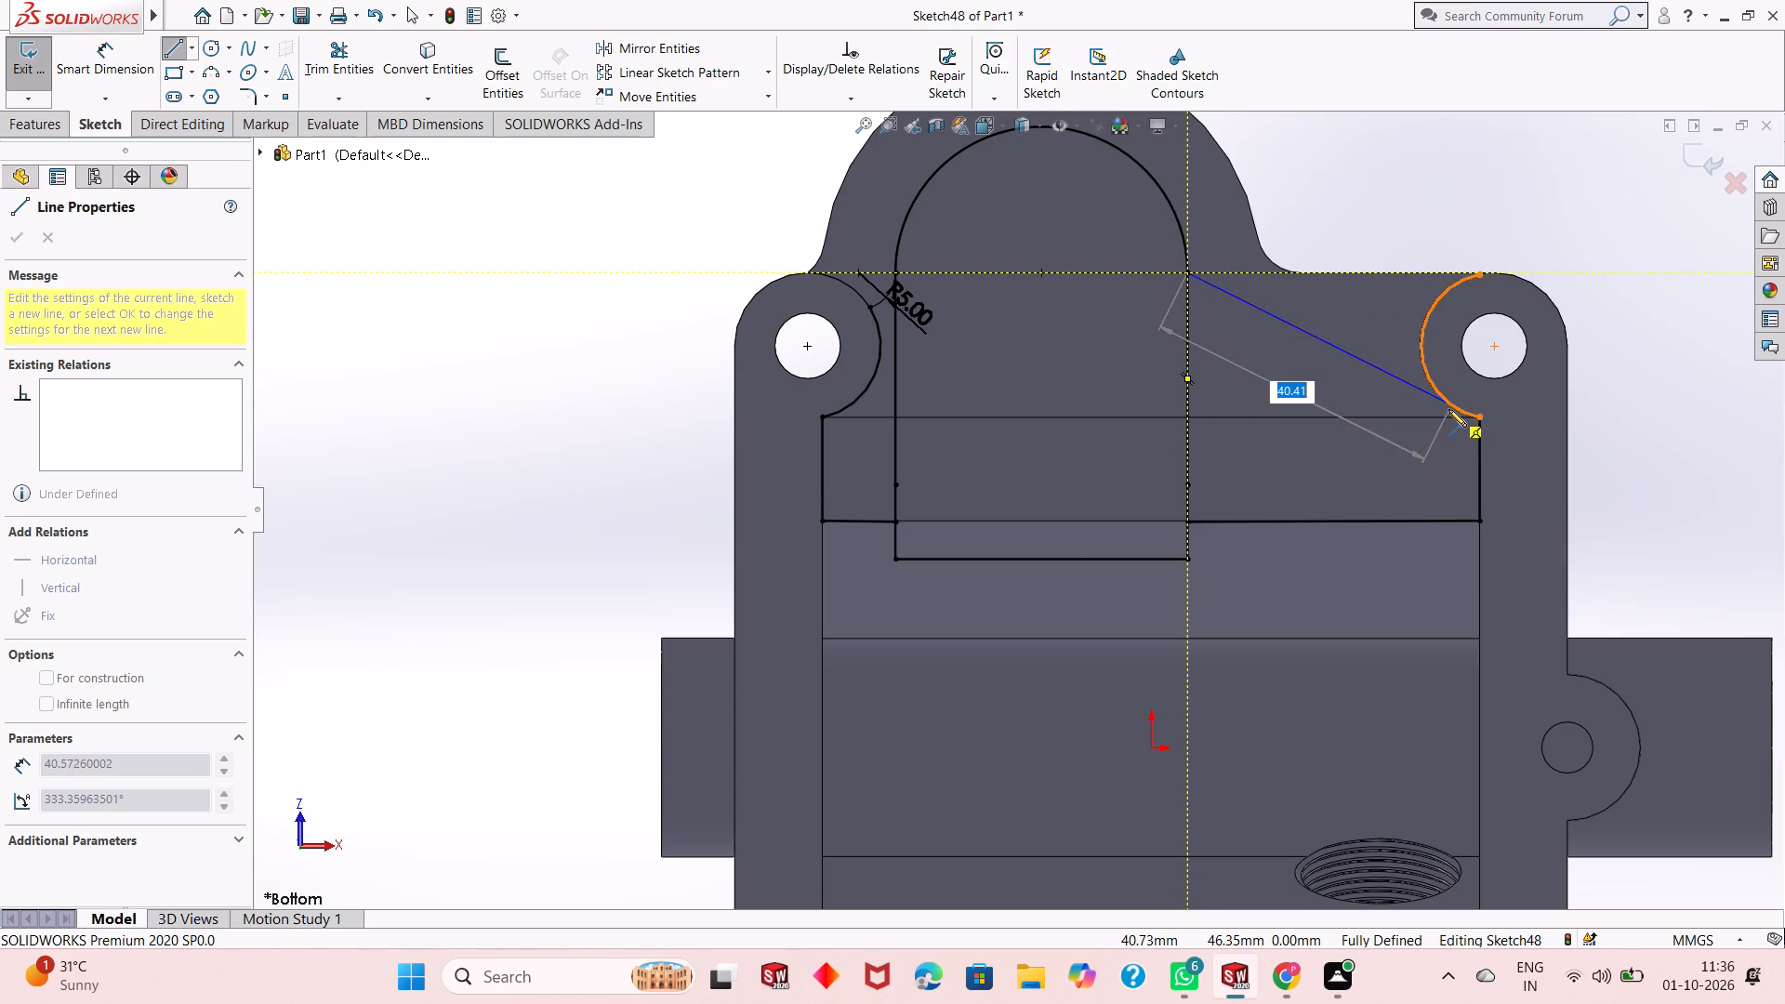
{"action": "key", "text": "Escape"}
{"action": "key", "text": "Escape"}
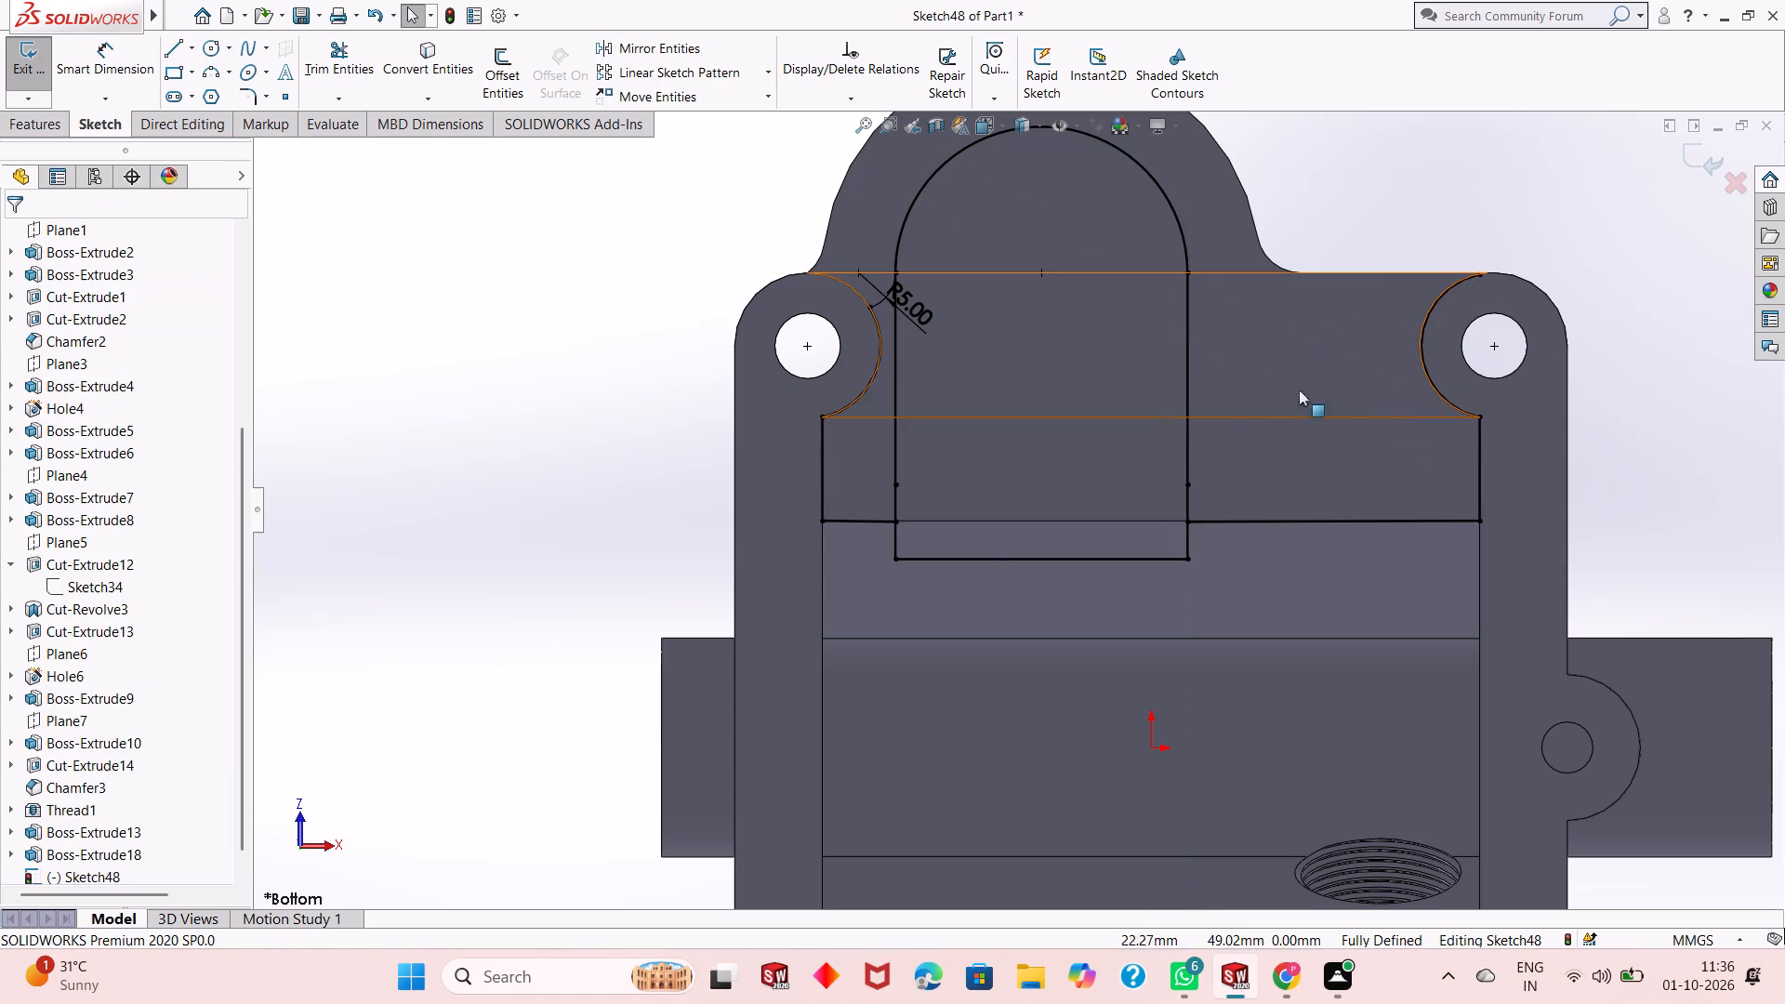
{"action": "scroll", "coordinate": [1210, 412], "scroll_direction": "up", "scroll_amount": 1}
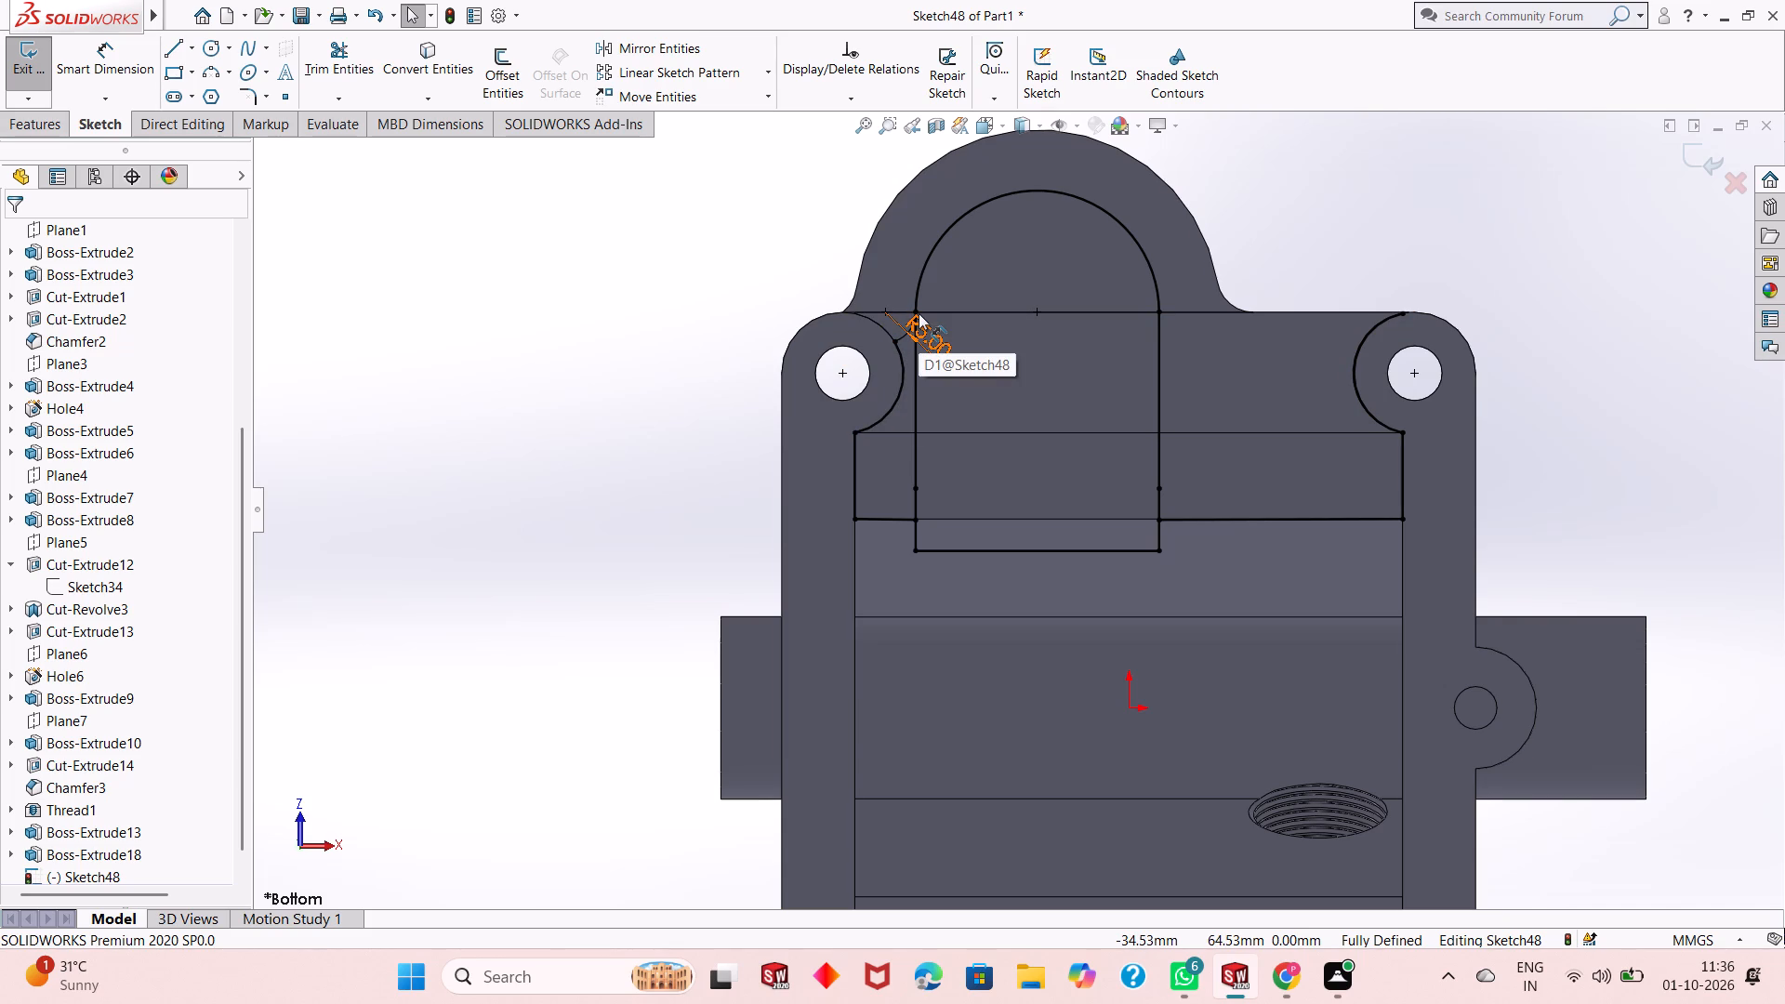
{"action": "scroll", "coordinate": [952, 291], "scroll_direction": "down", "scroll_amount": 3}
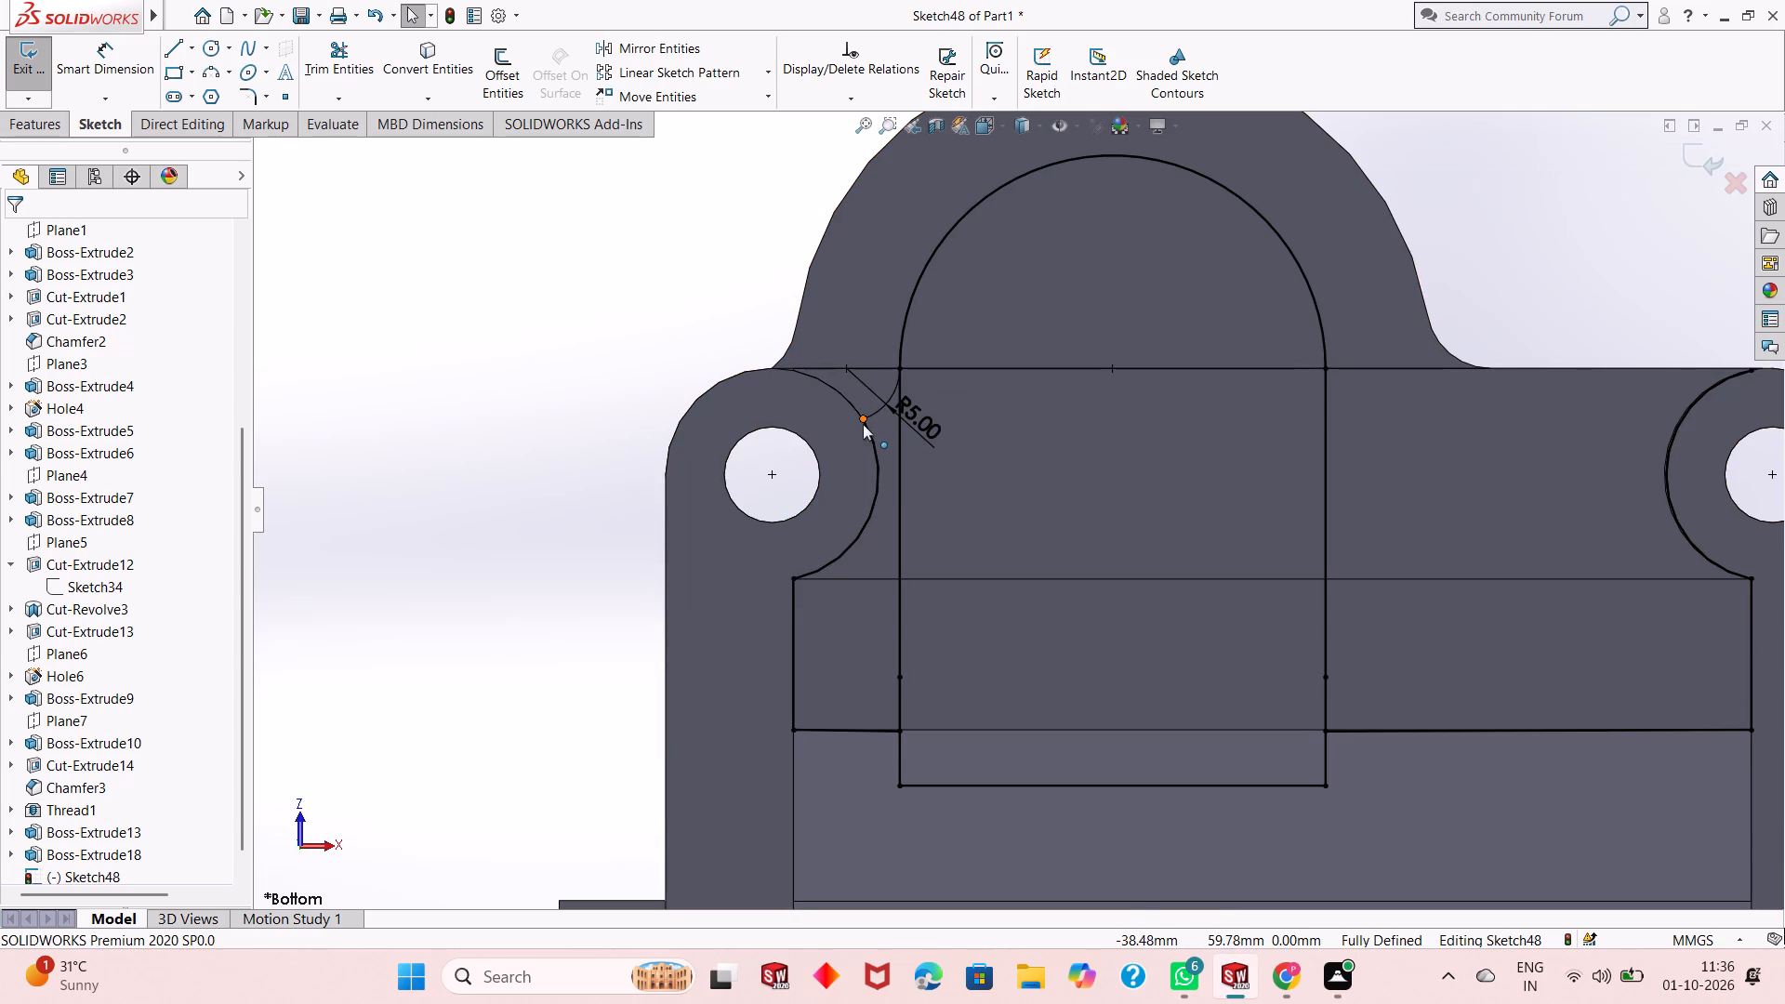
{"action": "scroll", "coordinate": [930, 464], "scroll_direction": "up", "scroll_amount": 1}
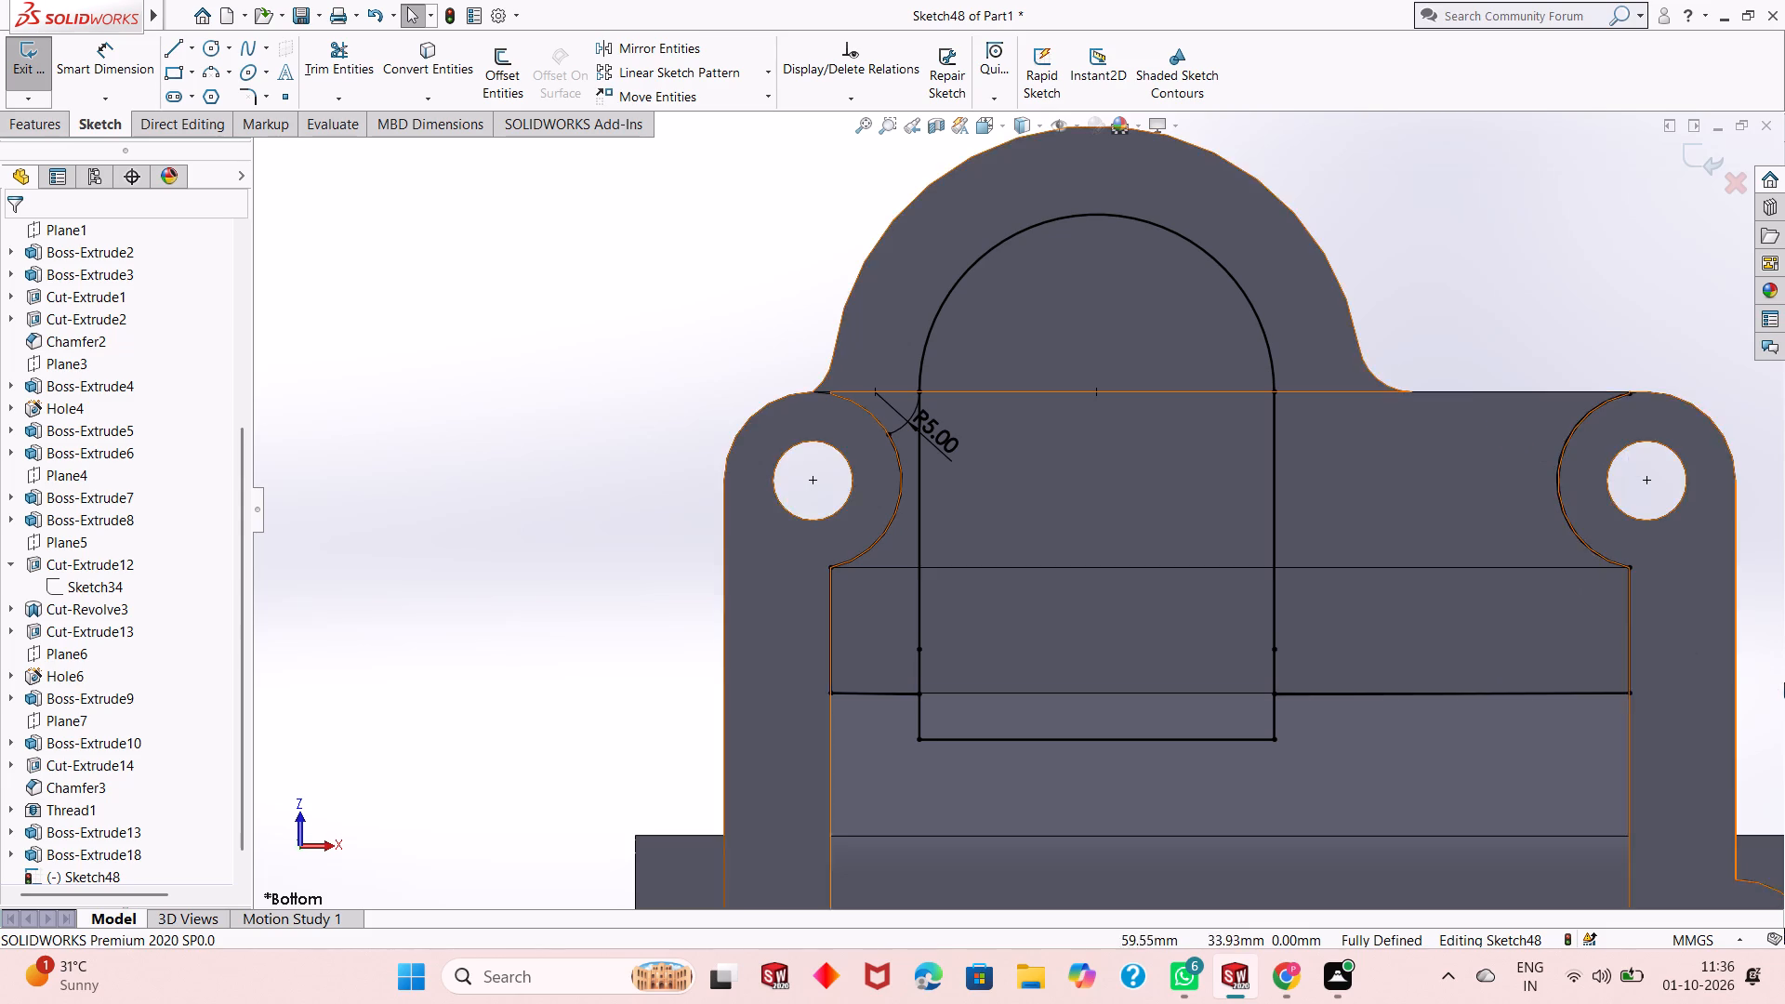
Draw a horizontal line about 33.48 mm from the right bolt-hole arc to the profile's right side, continuing about 29.34 mm down to the 40 mm line's end.
{"action": "left_click", "coordinate": [176, 51]}
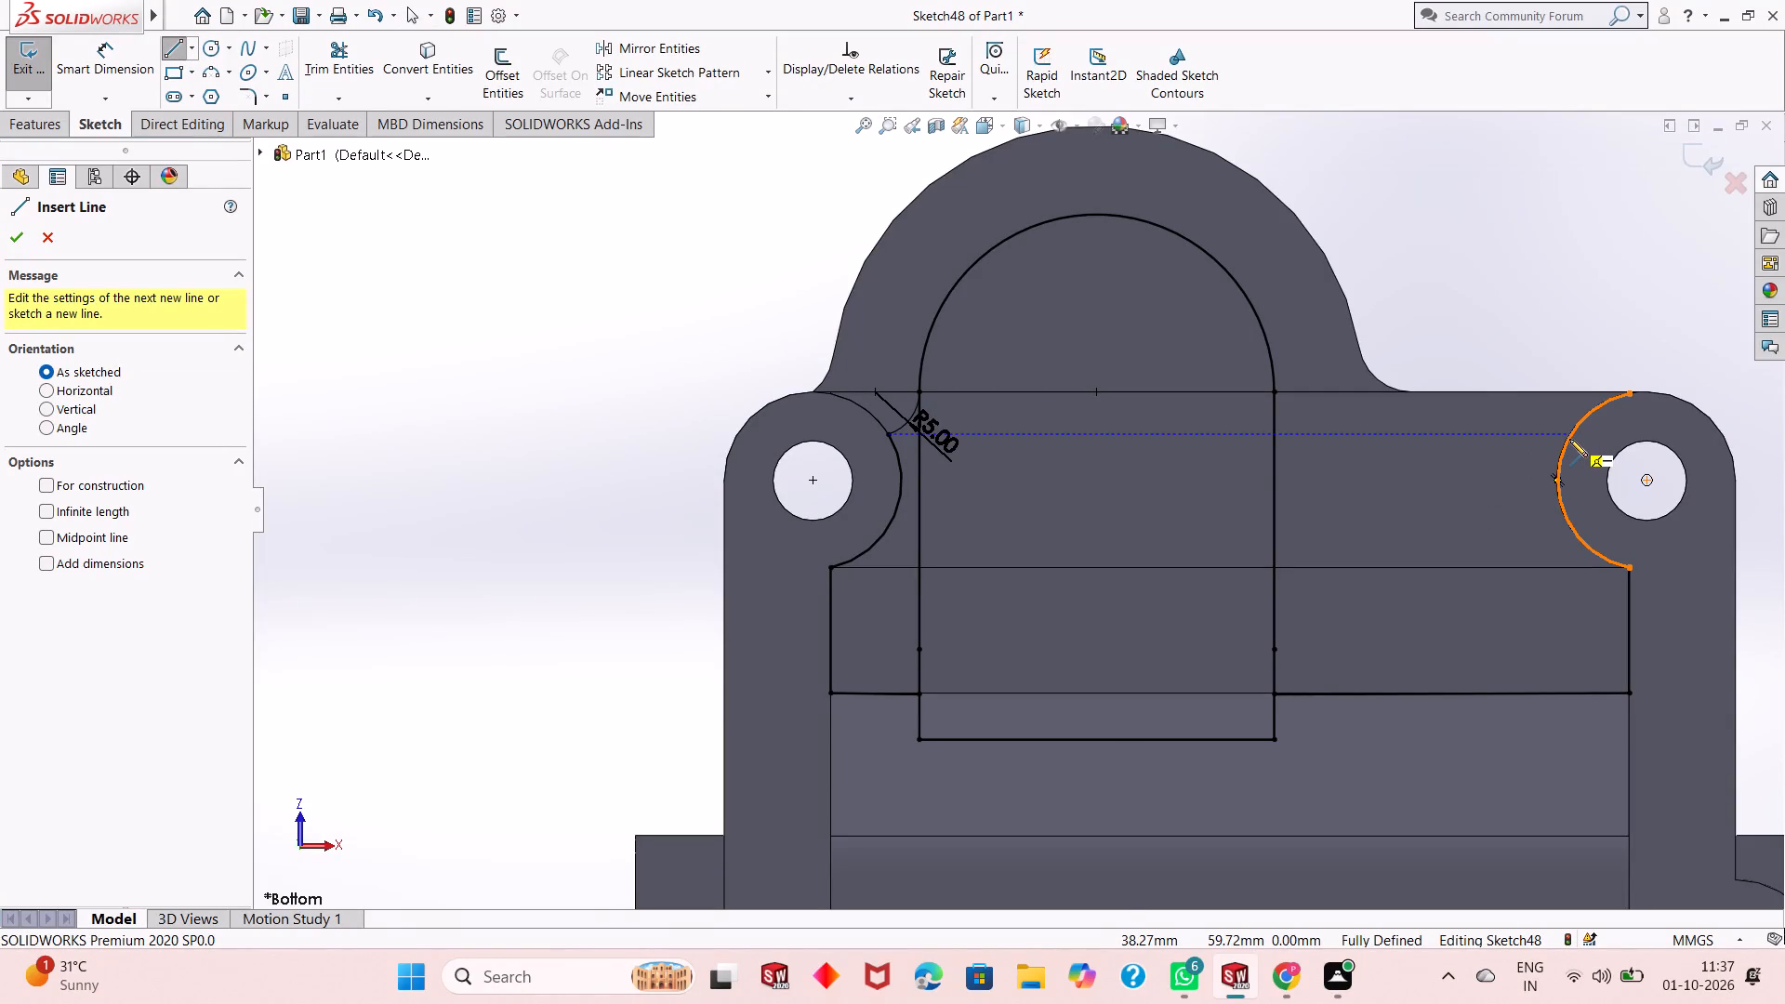
{"action": "left_click", "coordinate": [1569, 439]}
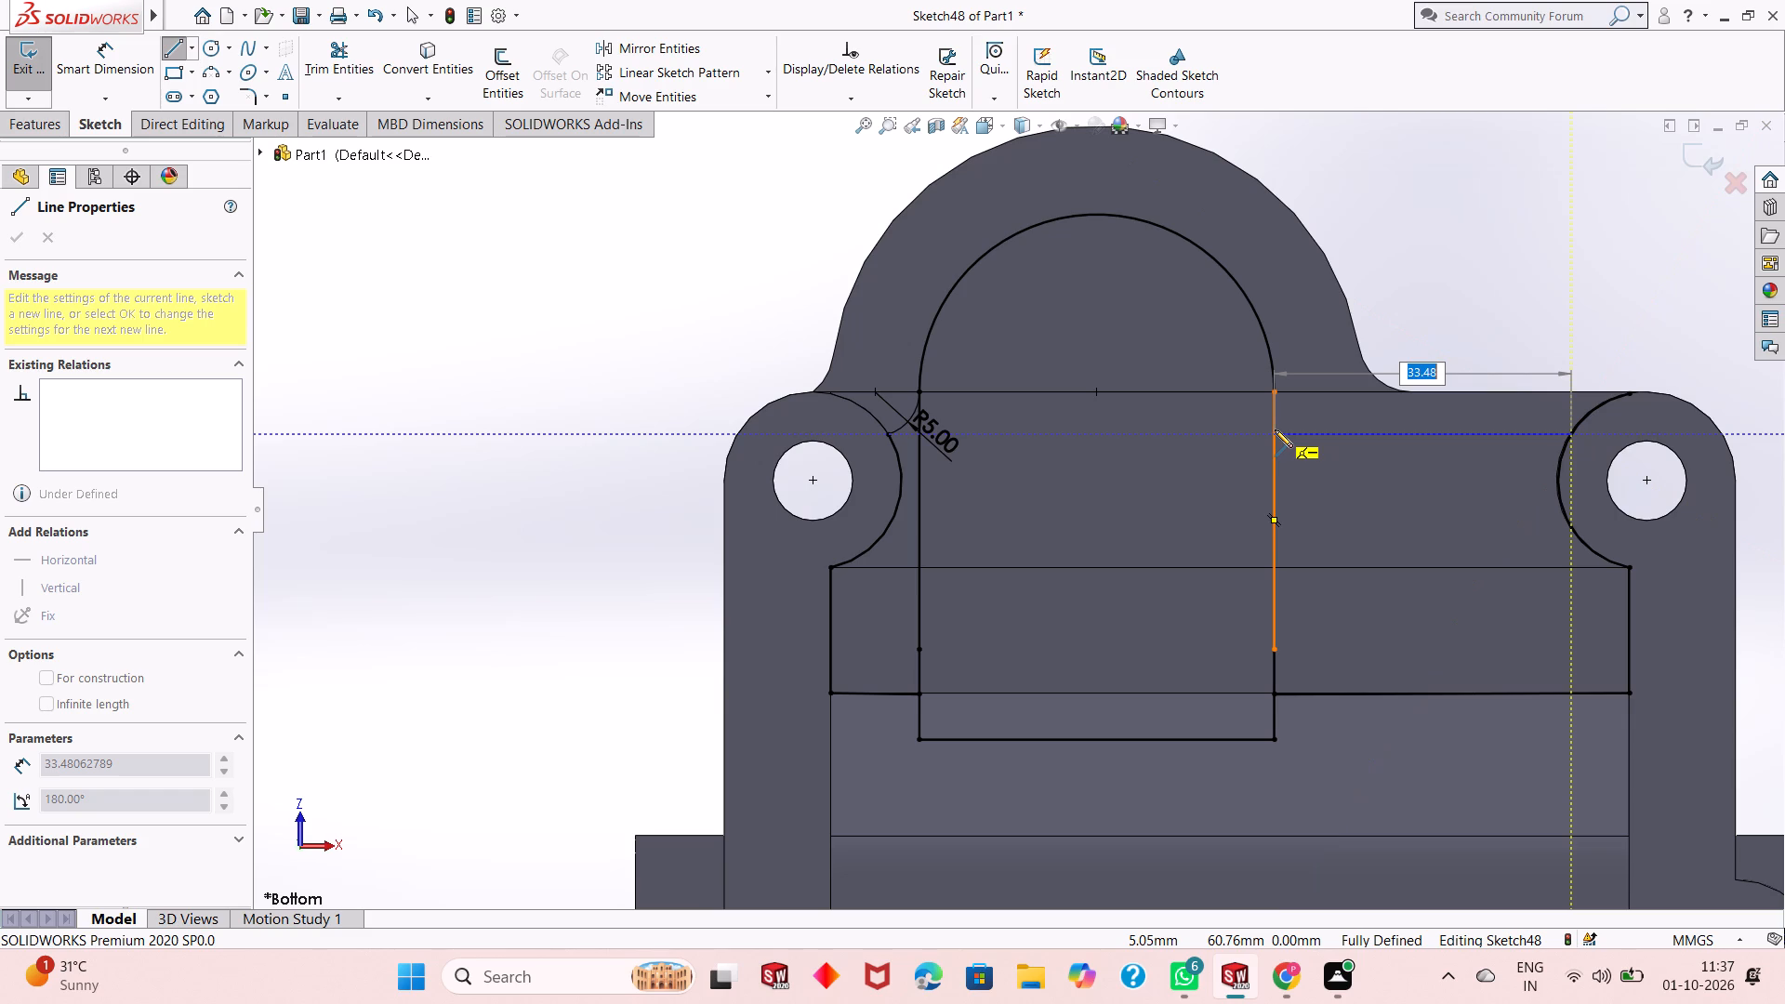
{"action": "left_click", "coordinate": [1274, 429]}
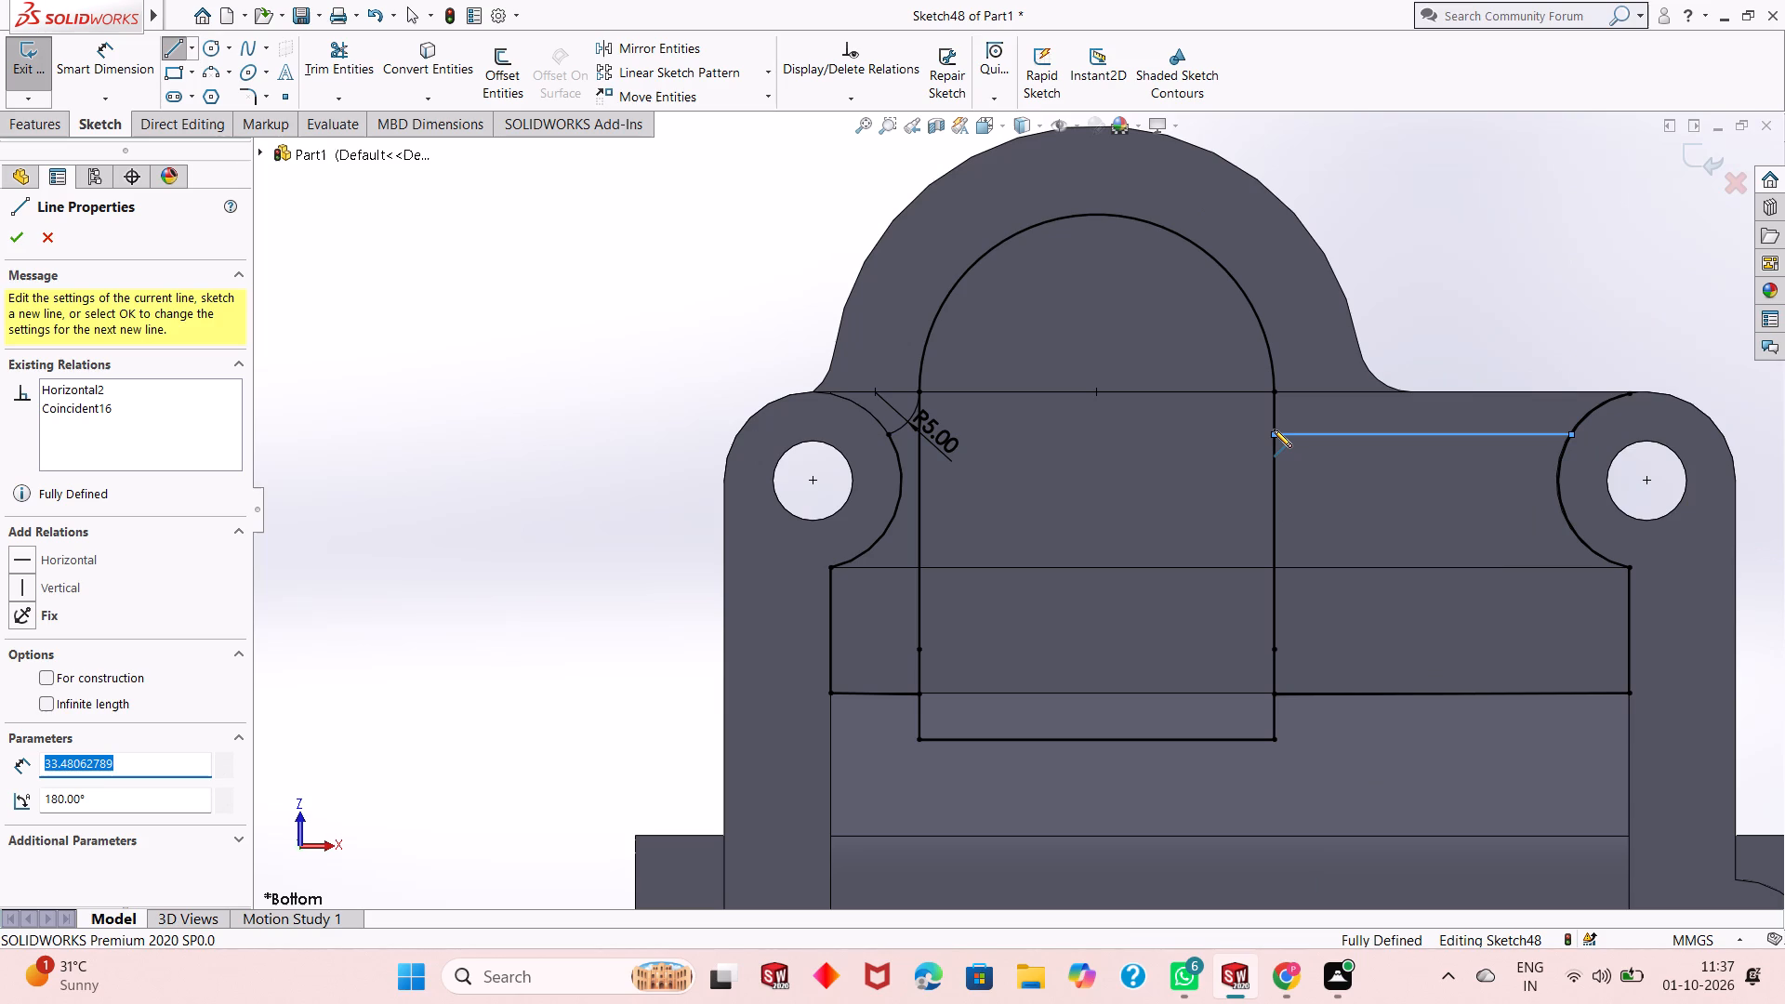
{"action": "left_click", "coordinate": [1271, 691]}
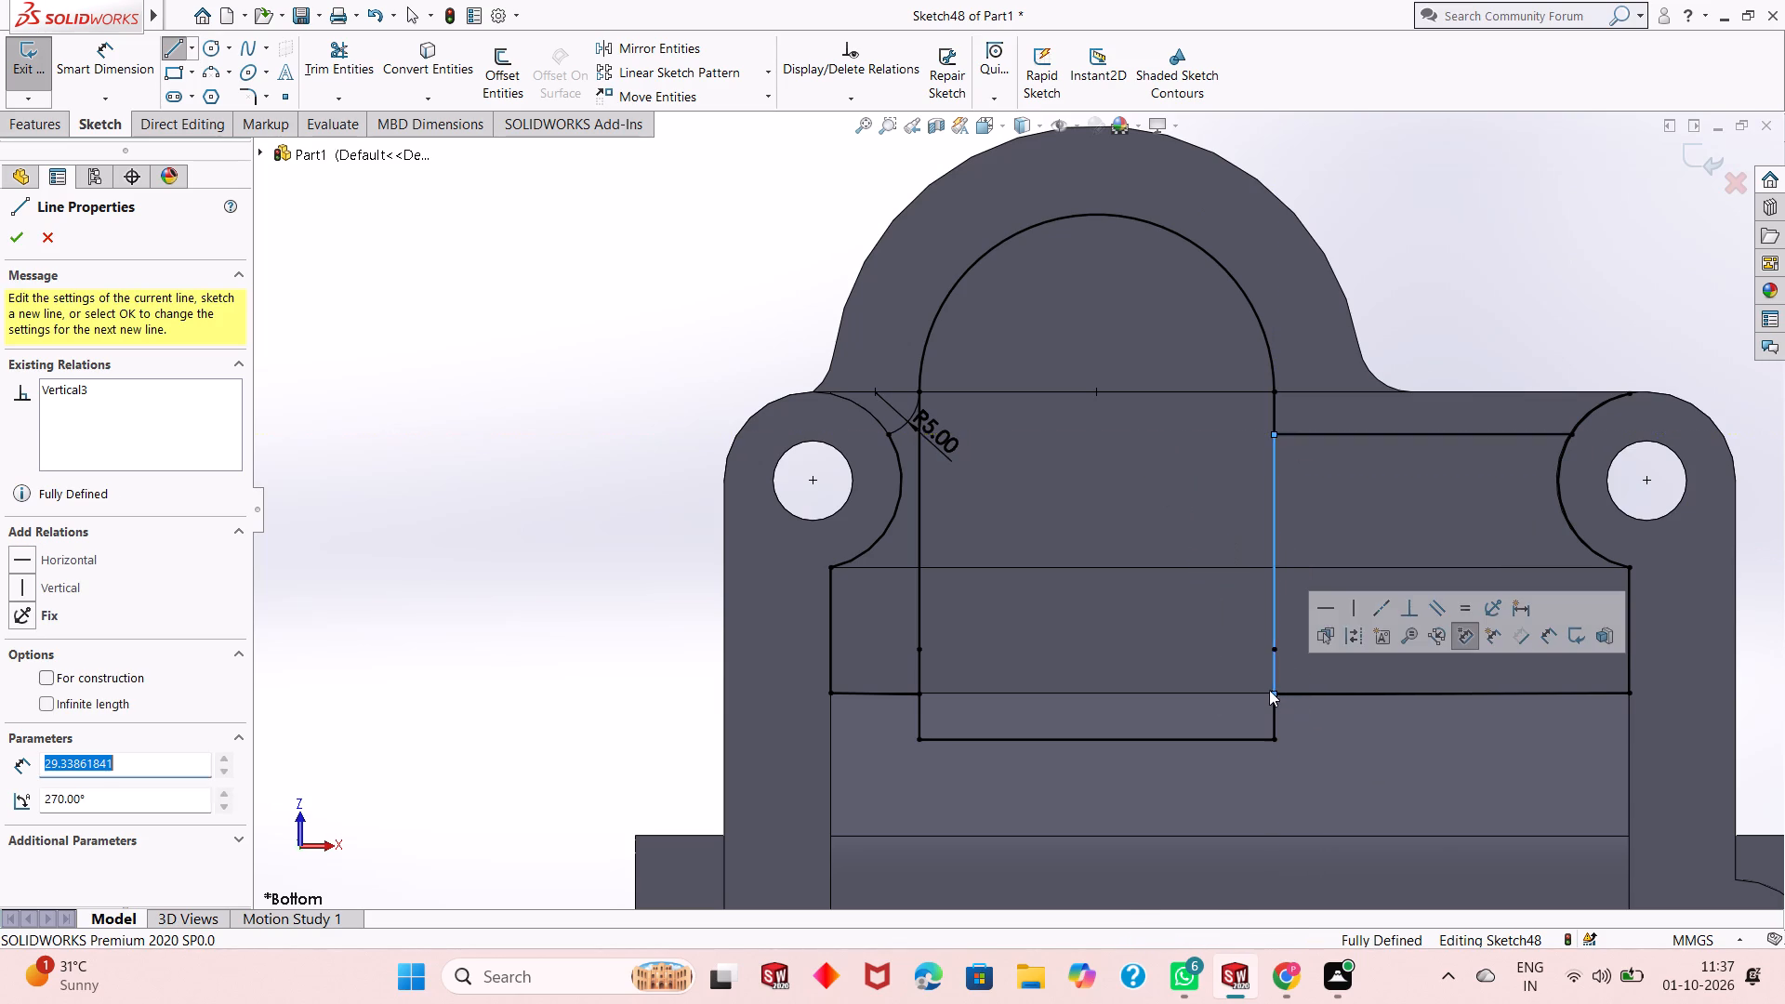
{"action": "key", "text": "Escape"}
{"action": "key", "text": "Escape"}
{"action": "key", "text": "Escape"}
{"action": "key", "text": "Escape"}
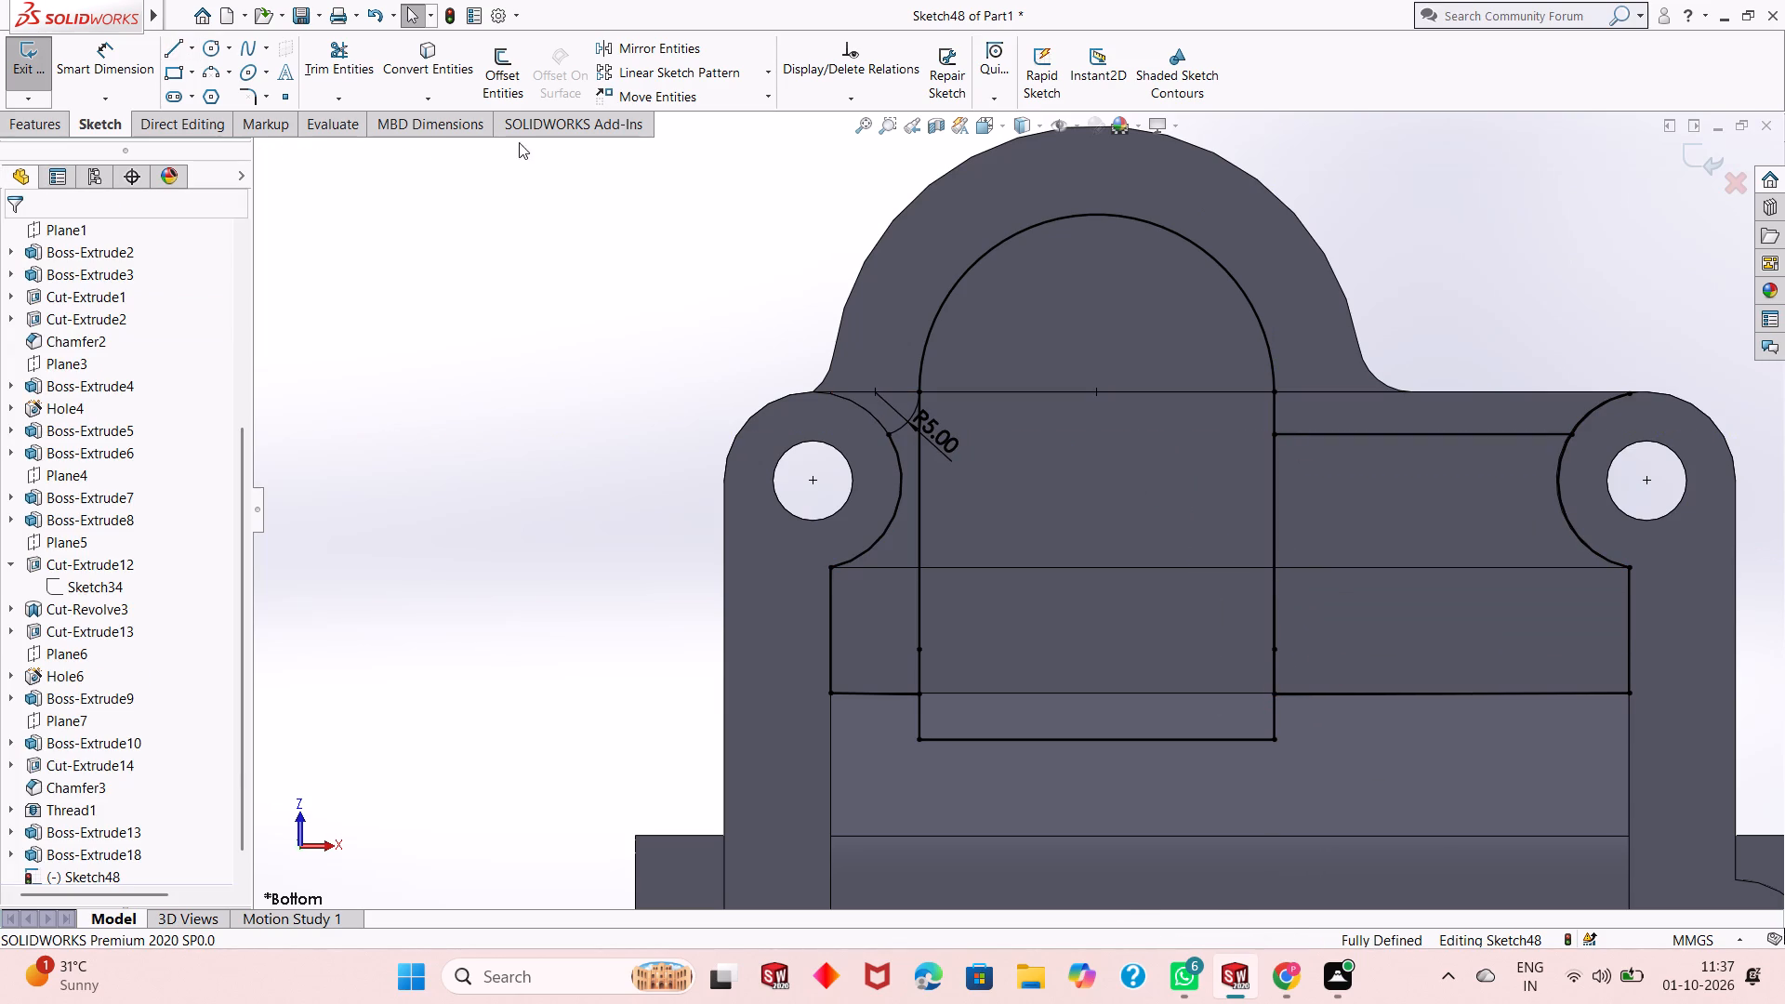
Trim away the part of the right bolt-hole arc above its junction with the new horizontal line.
{"action": "left_click", "coordinate": [358, 62]}
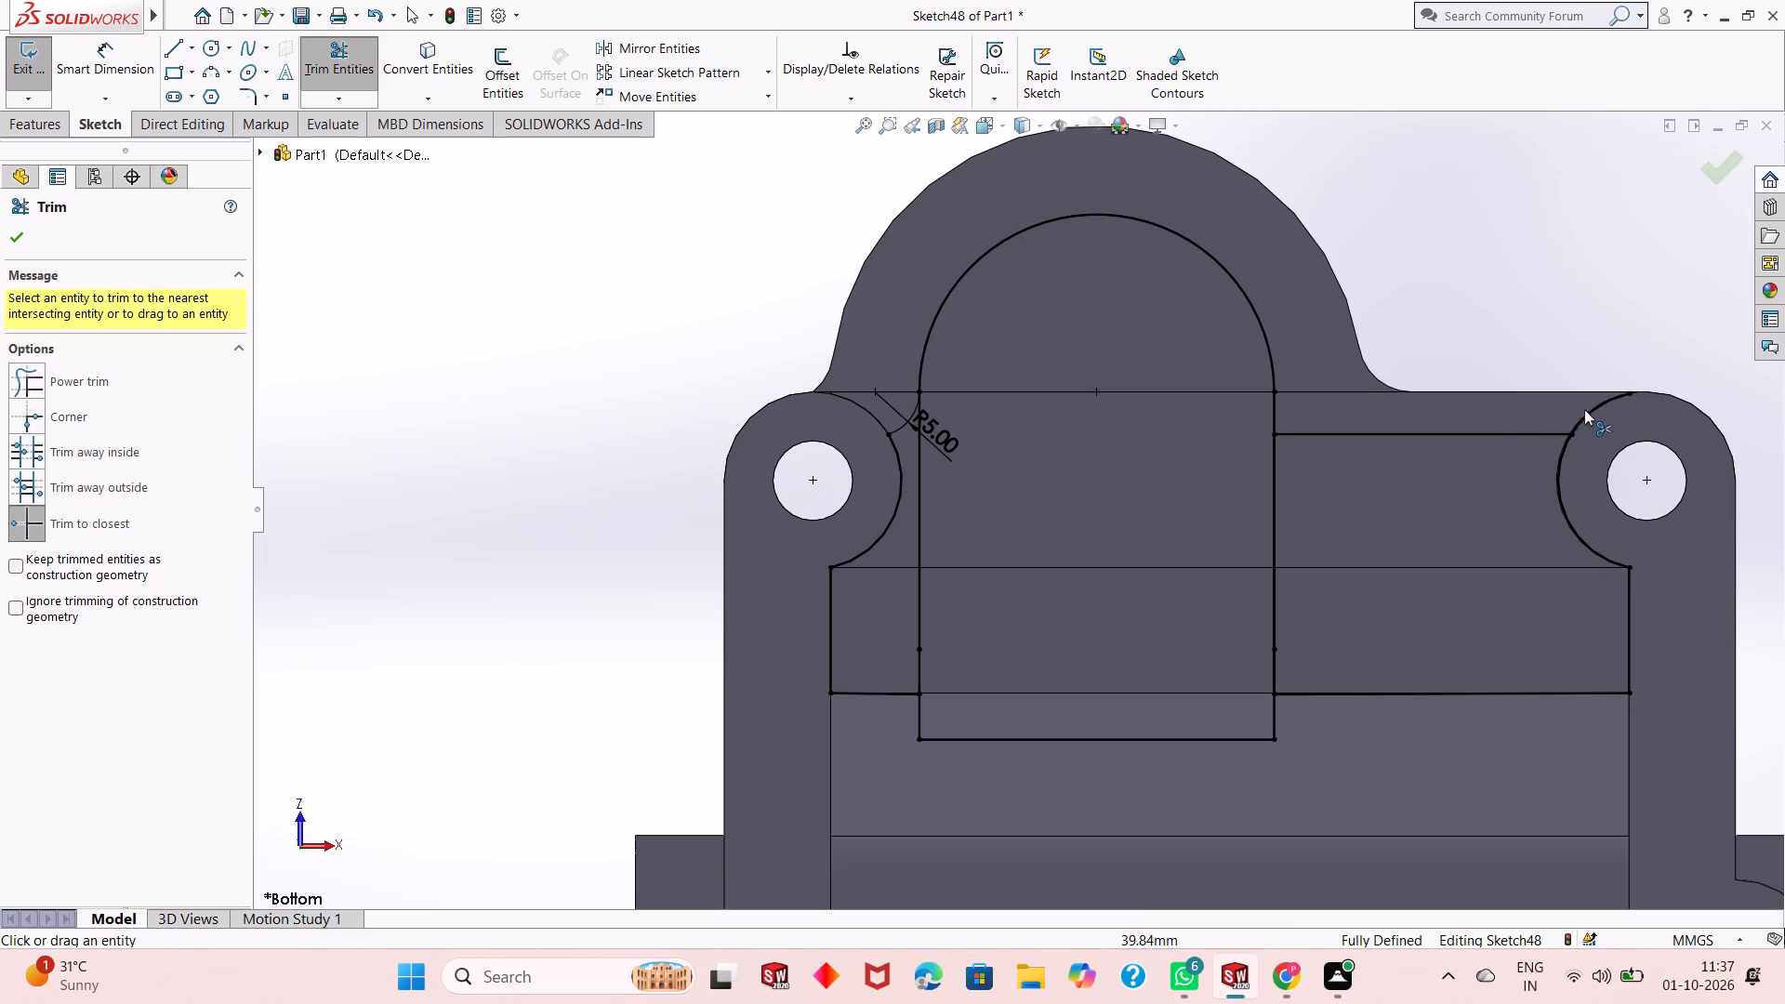
{"action": "left_click", "coordinate": [1595, 409]}
{"action": "scroll", "coordinate": [1172, 533], "scroll_direction": "up", "scroll_amount": 2}
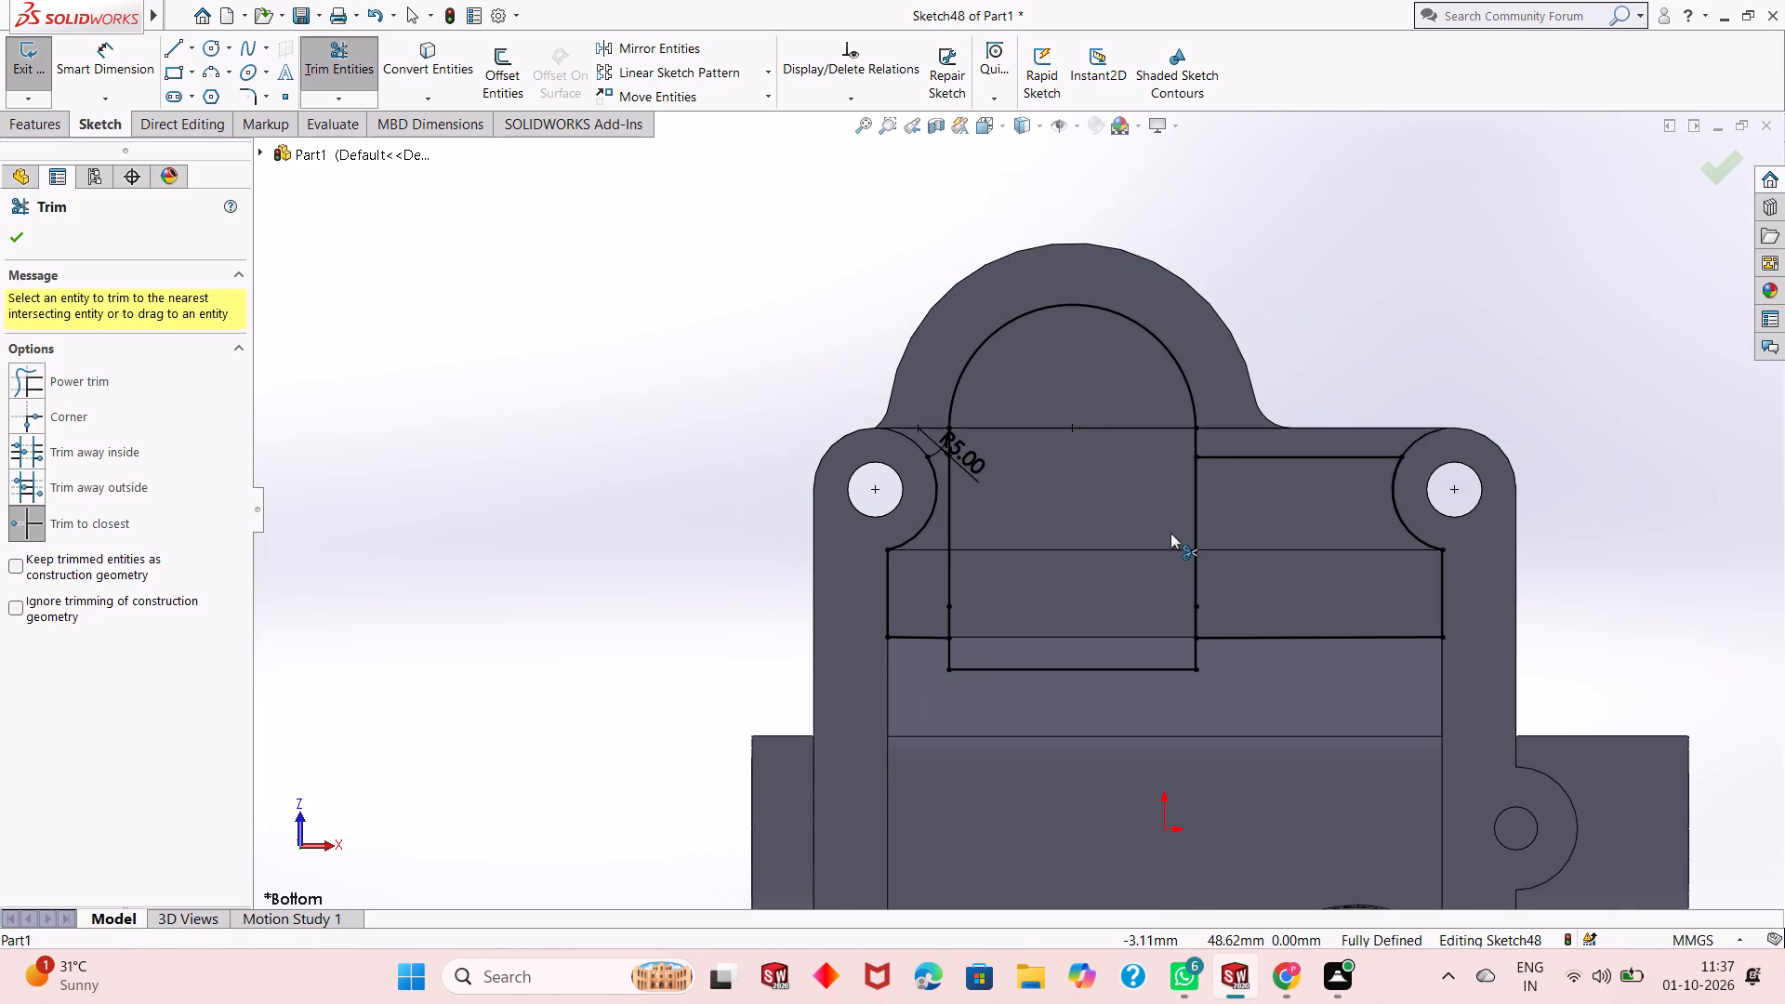
{"action": "right_click", "coordinate": [1438, 313]}
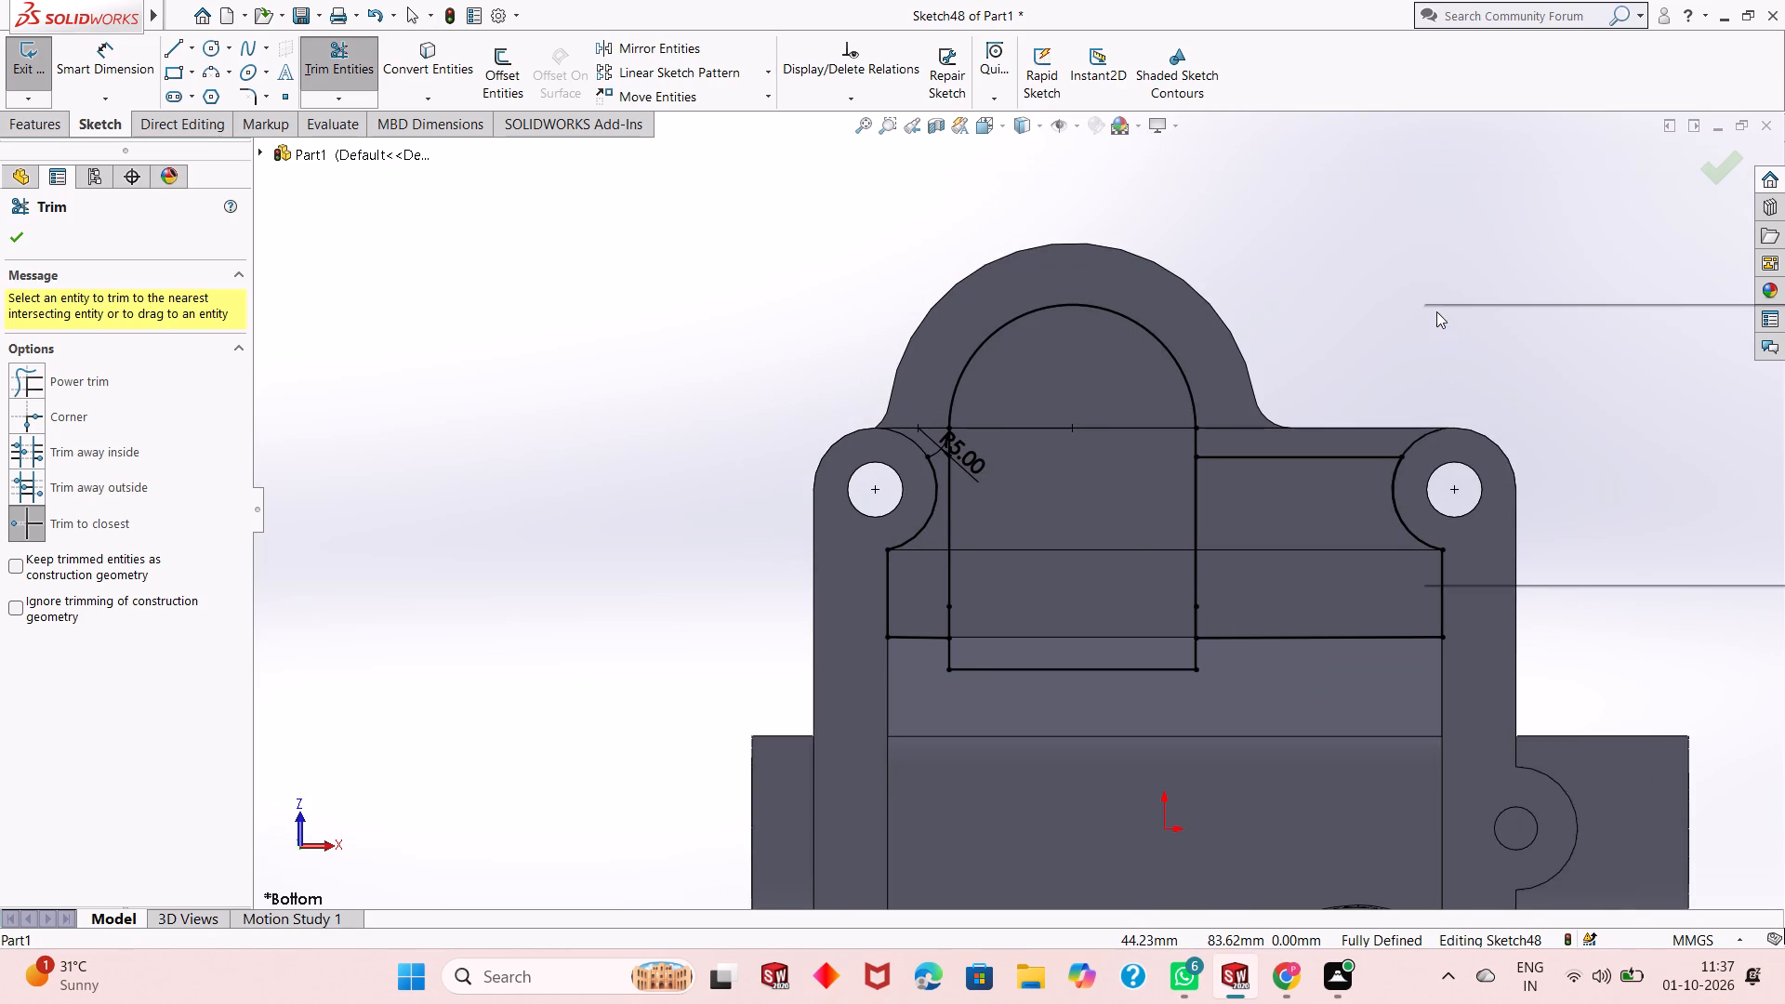
{"action": "left_click", "coordinate": [1475, 372]}
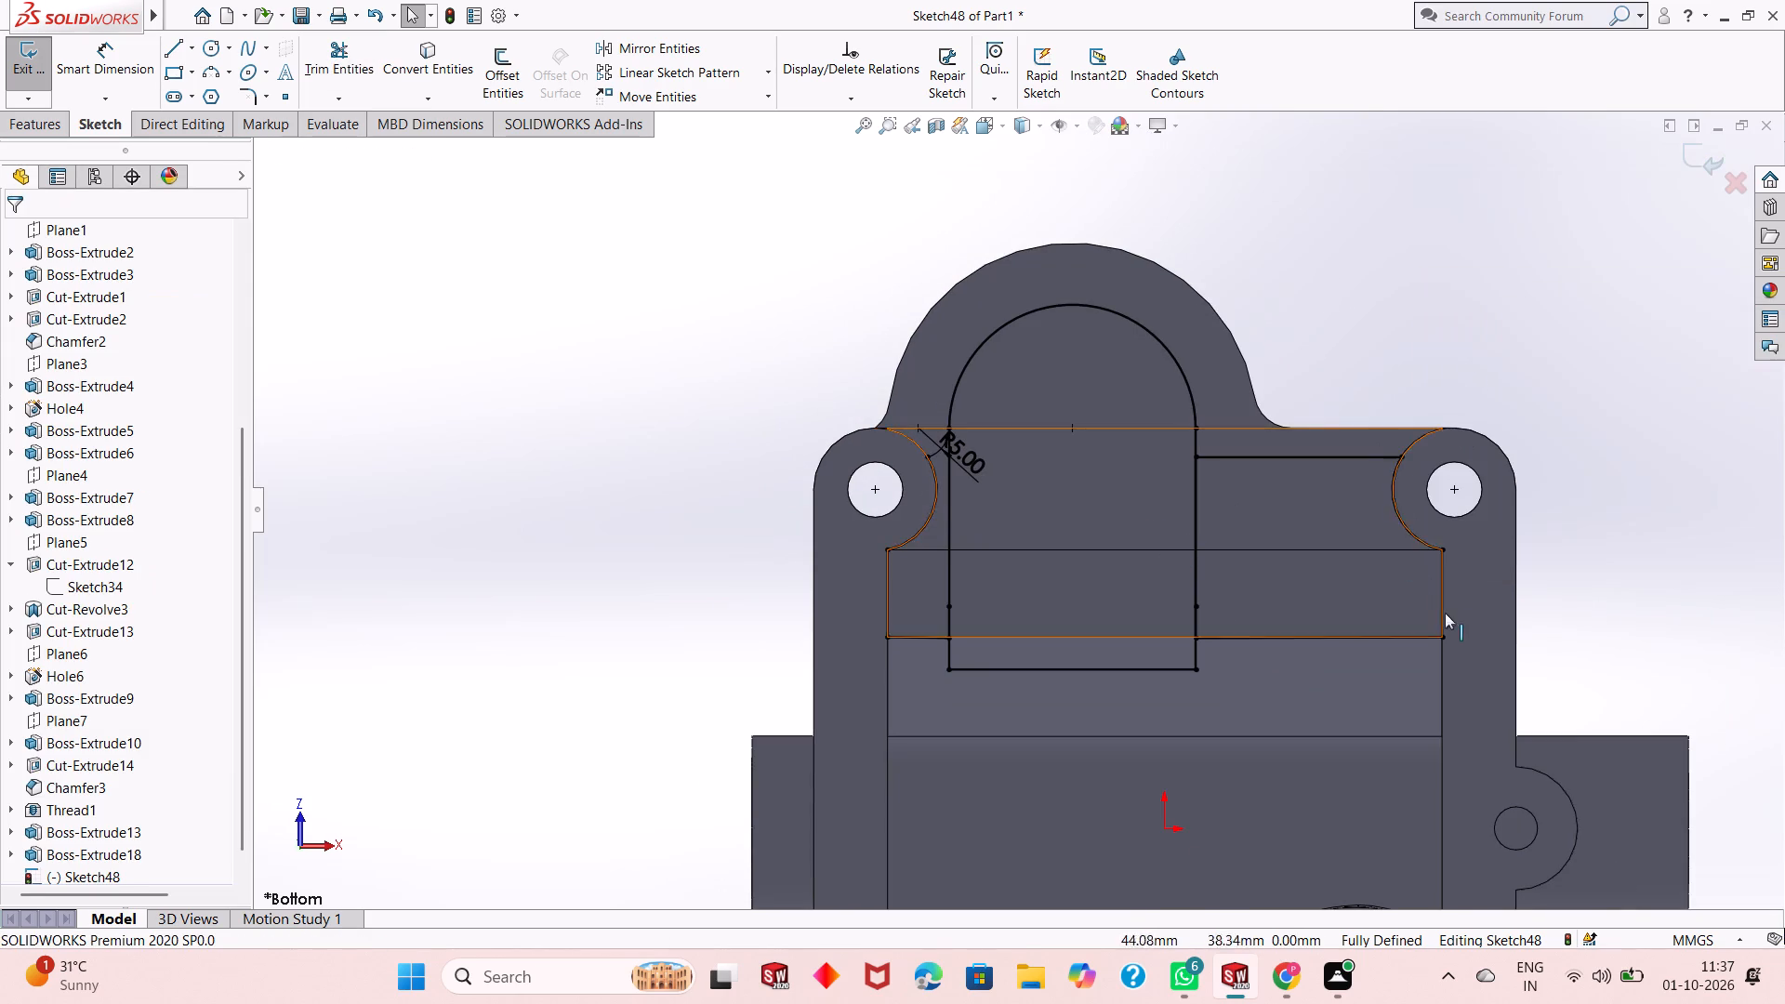
Start an extruded cut from Sketch48 with the central rectangular region and the semicircular region above it as contours.
{"action": "left_click", "coordinate": [19, 116]}
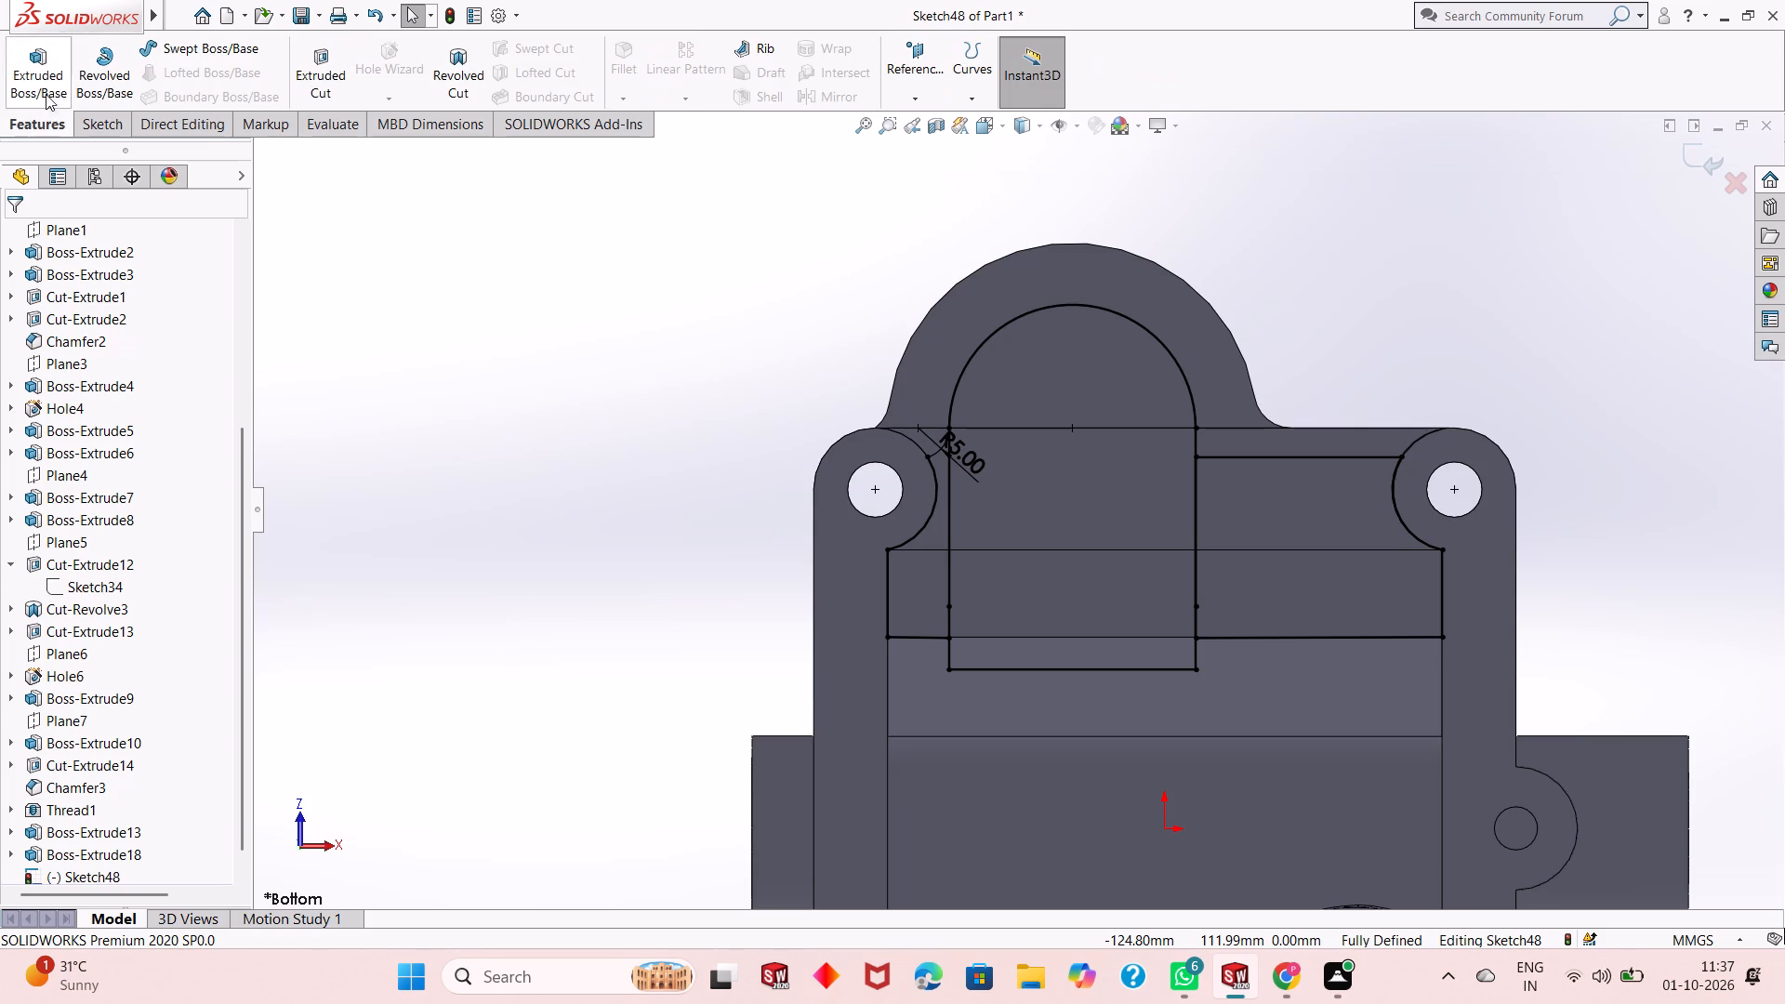
{"action": "left_click", "coordinate": [321, 68]}
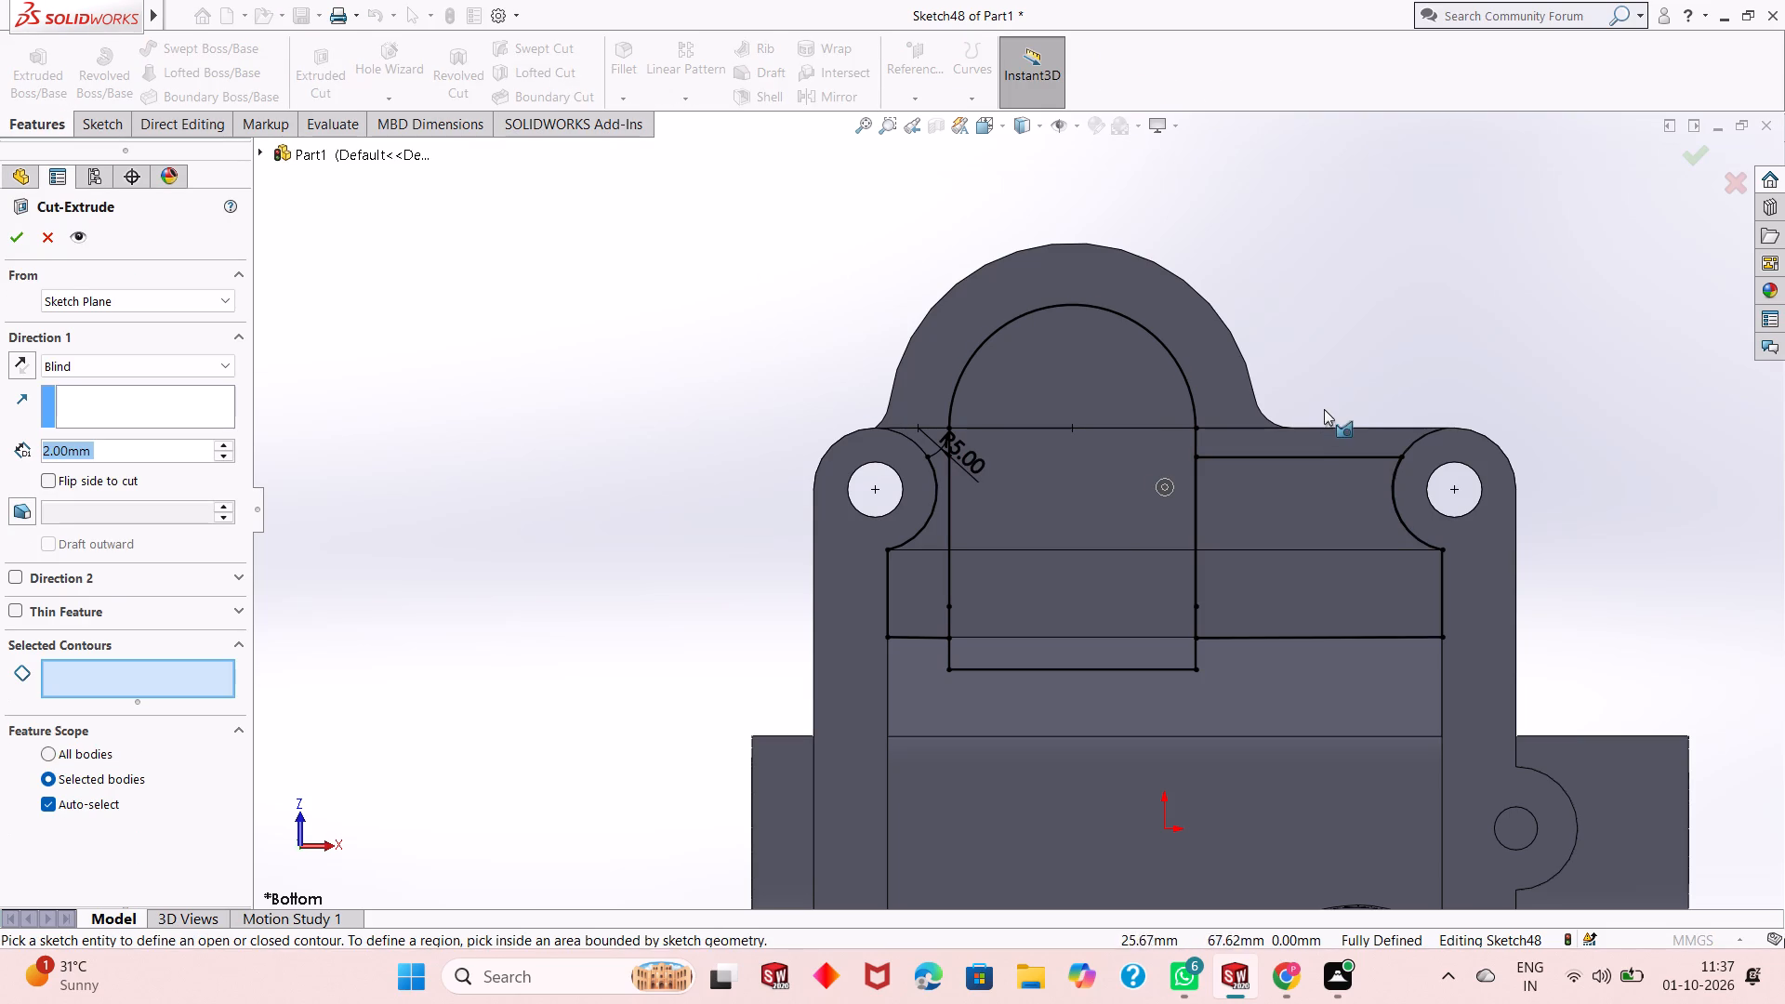
{"action": "middle_click_drag", "start_coordinate": [1326, 412], "coordinate": [1342, 186]}
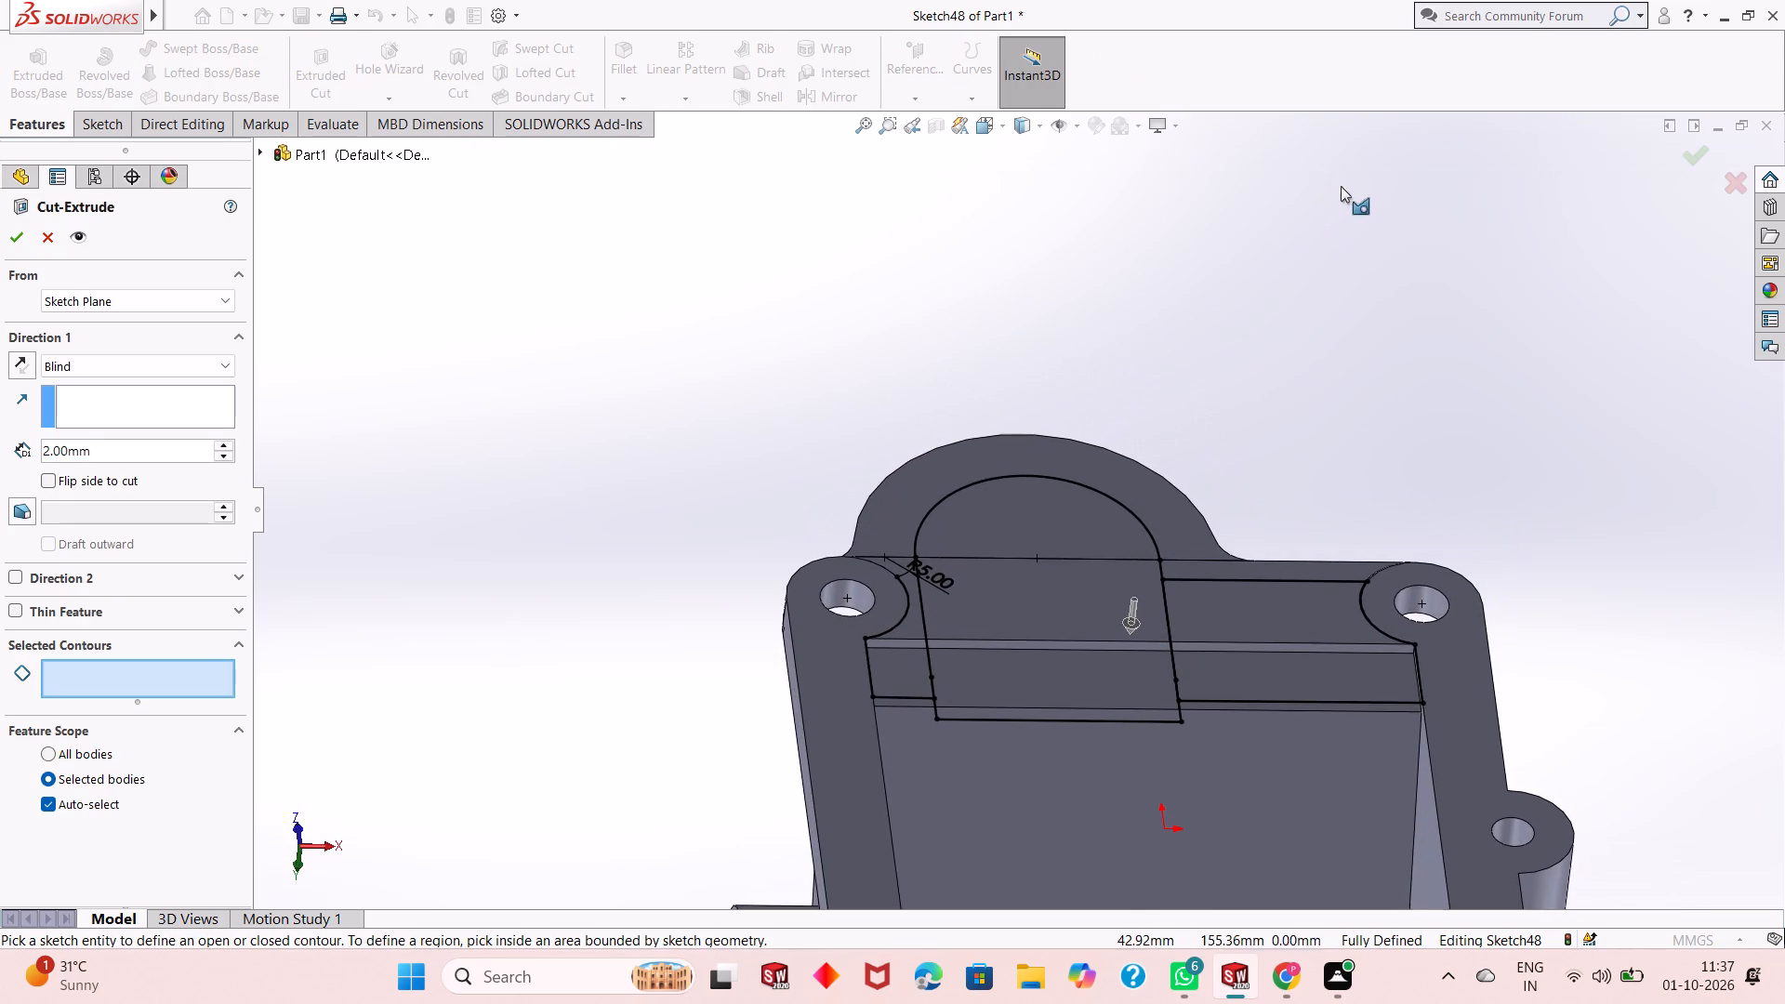
{"action": "left_click", "coordinate": [996, 561]}
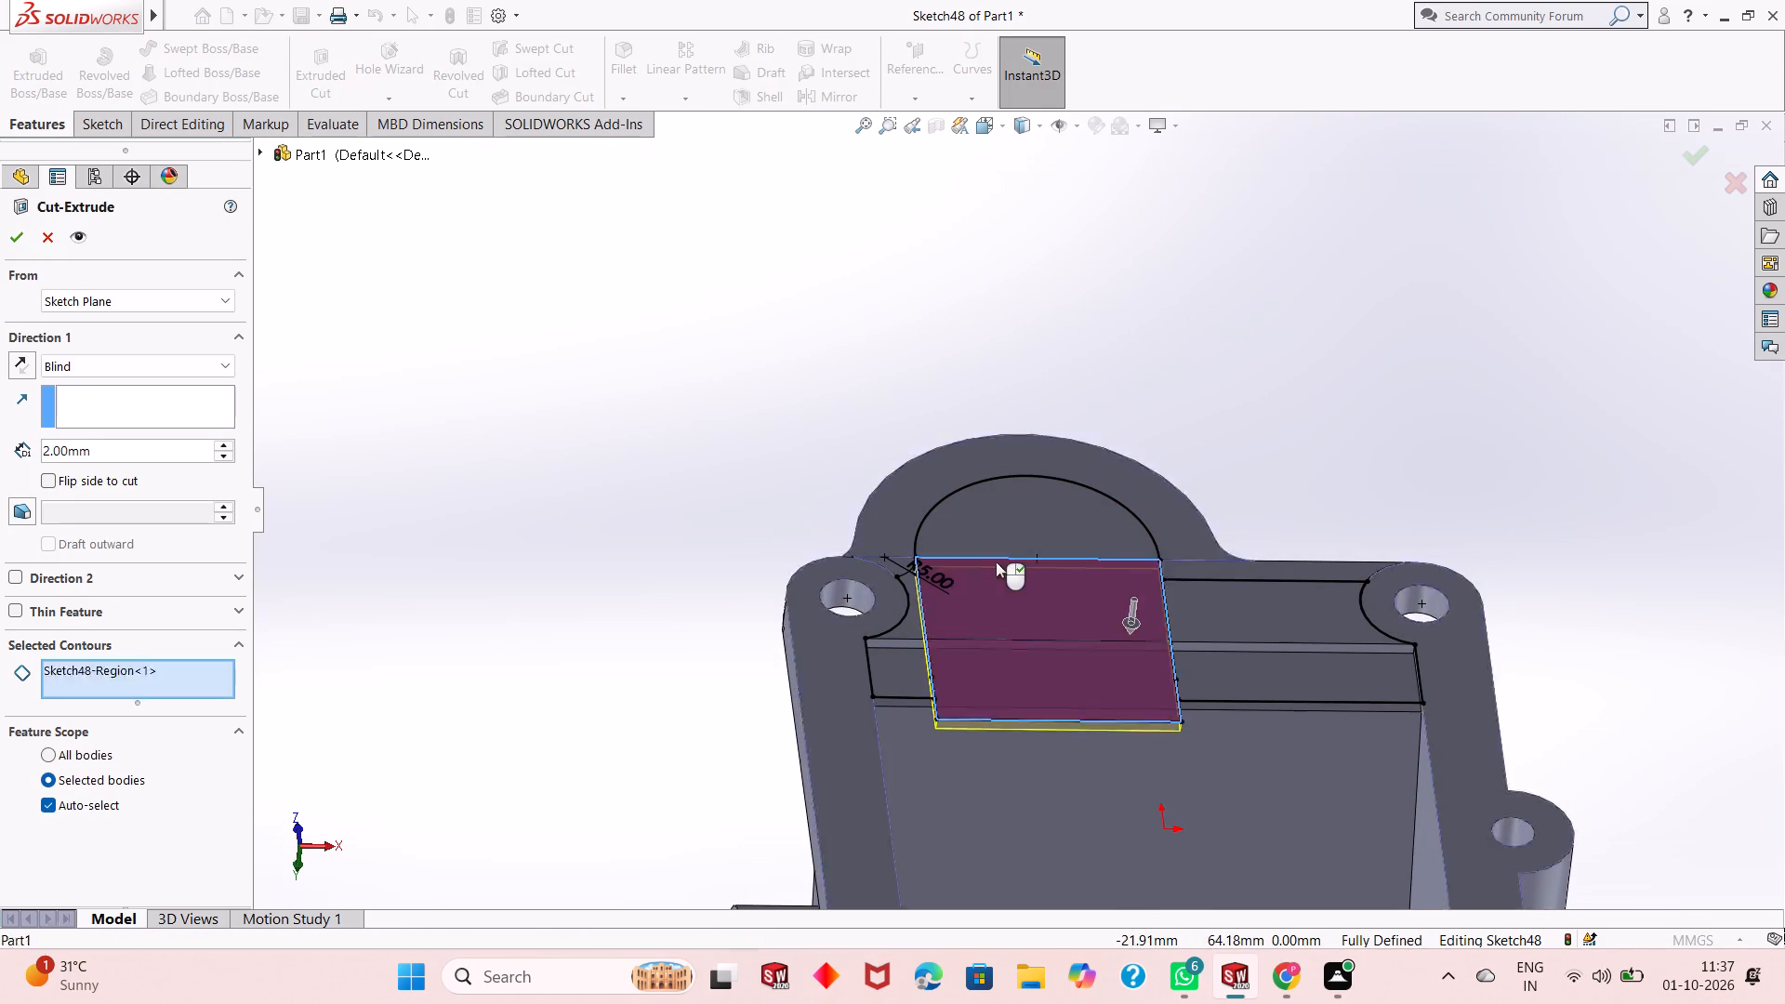
{"action": "left_click", "coordinate": [1008, 525]}
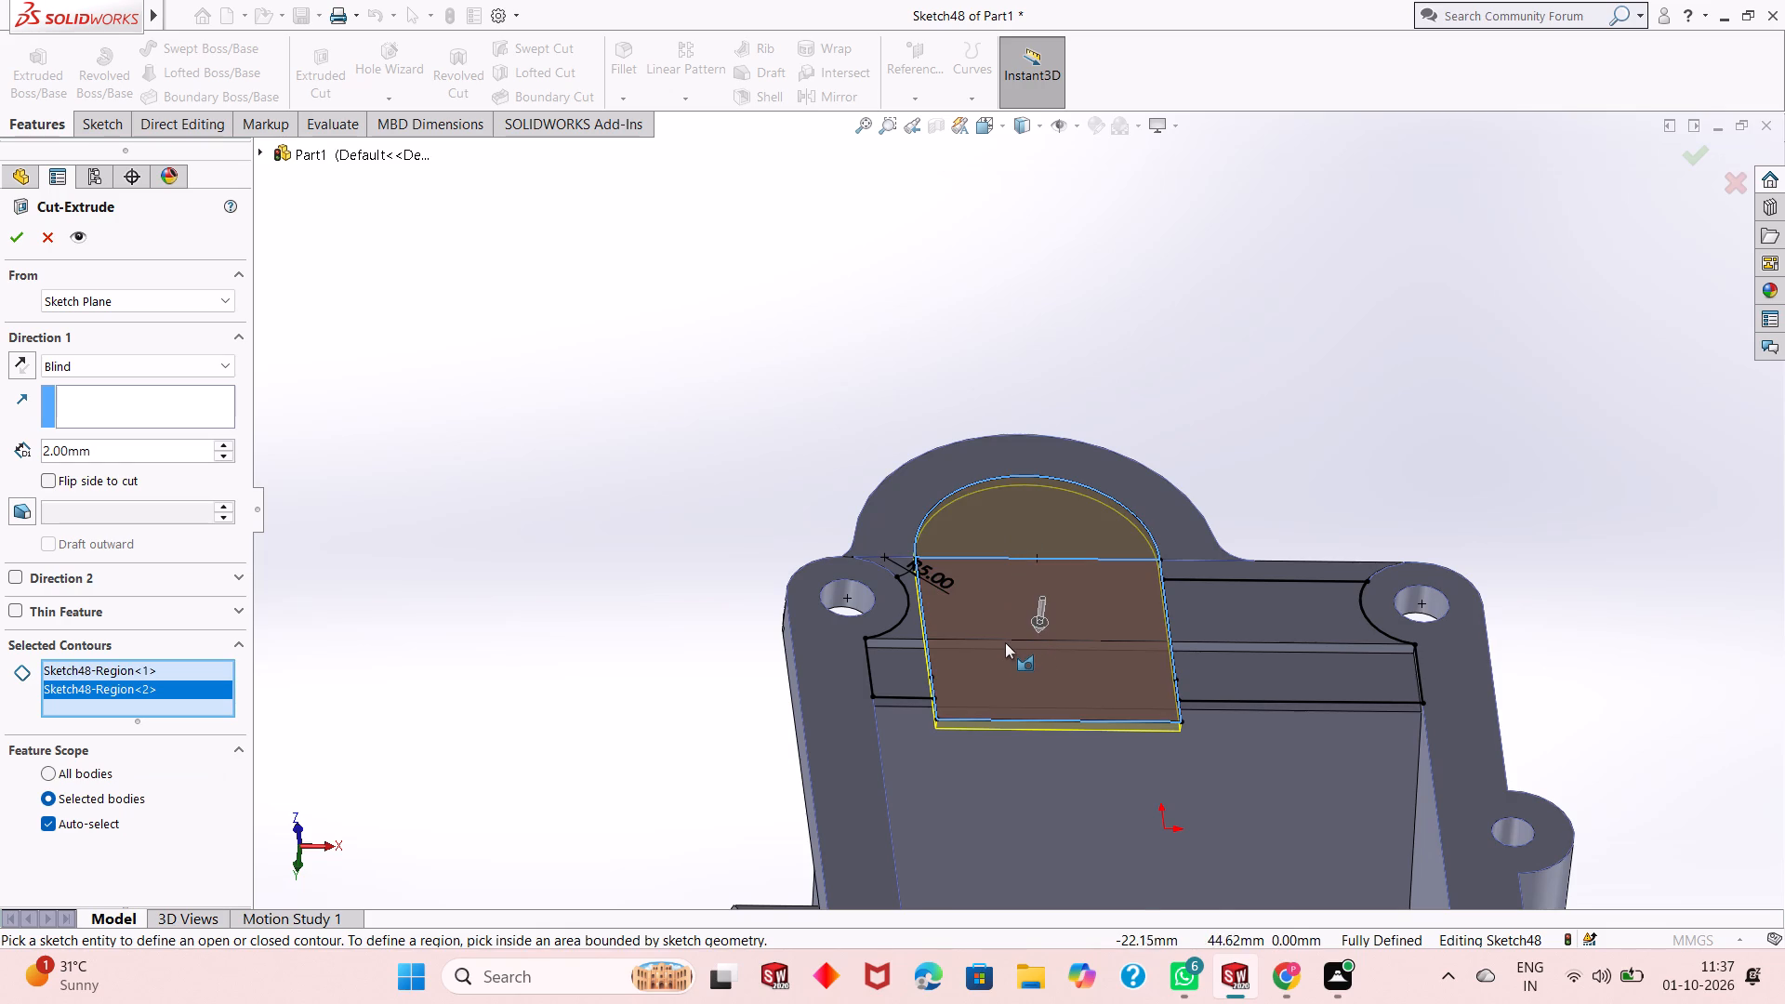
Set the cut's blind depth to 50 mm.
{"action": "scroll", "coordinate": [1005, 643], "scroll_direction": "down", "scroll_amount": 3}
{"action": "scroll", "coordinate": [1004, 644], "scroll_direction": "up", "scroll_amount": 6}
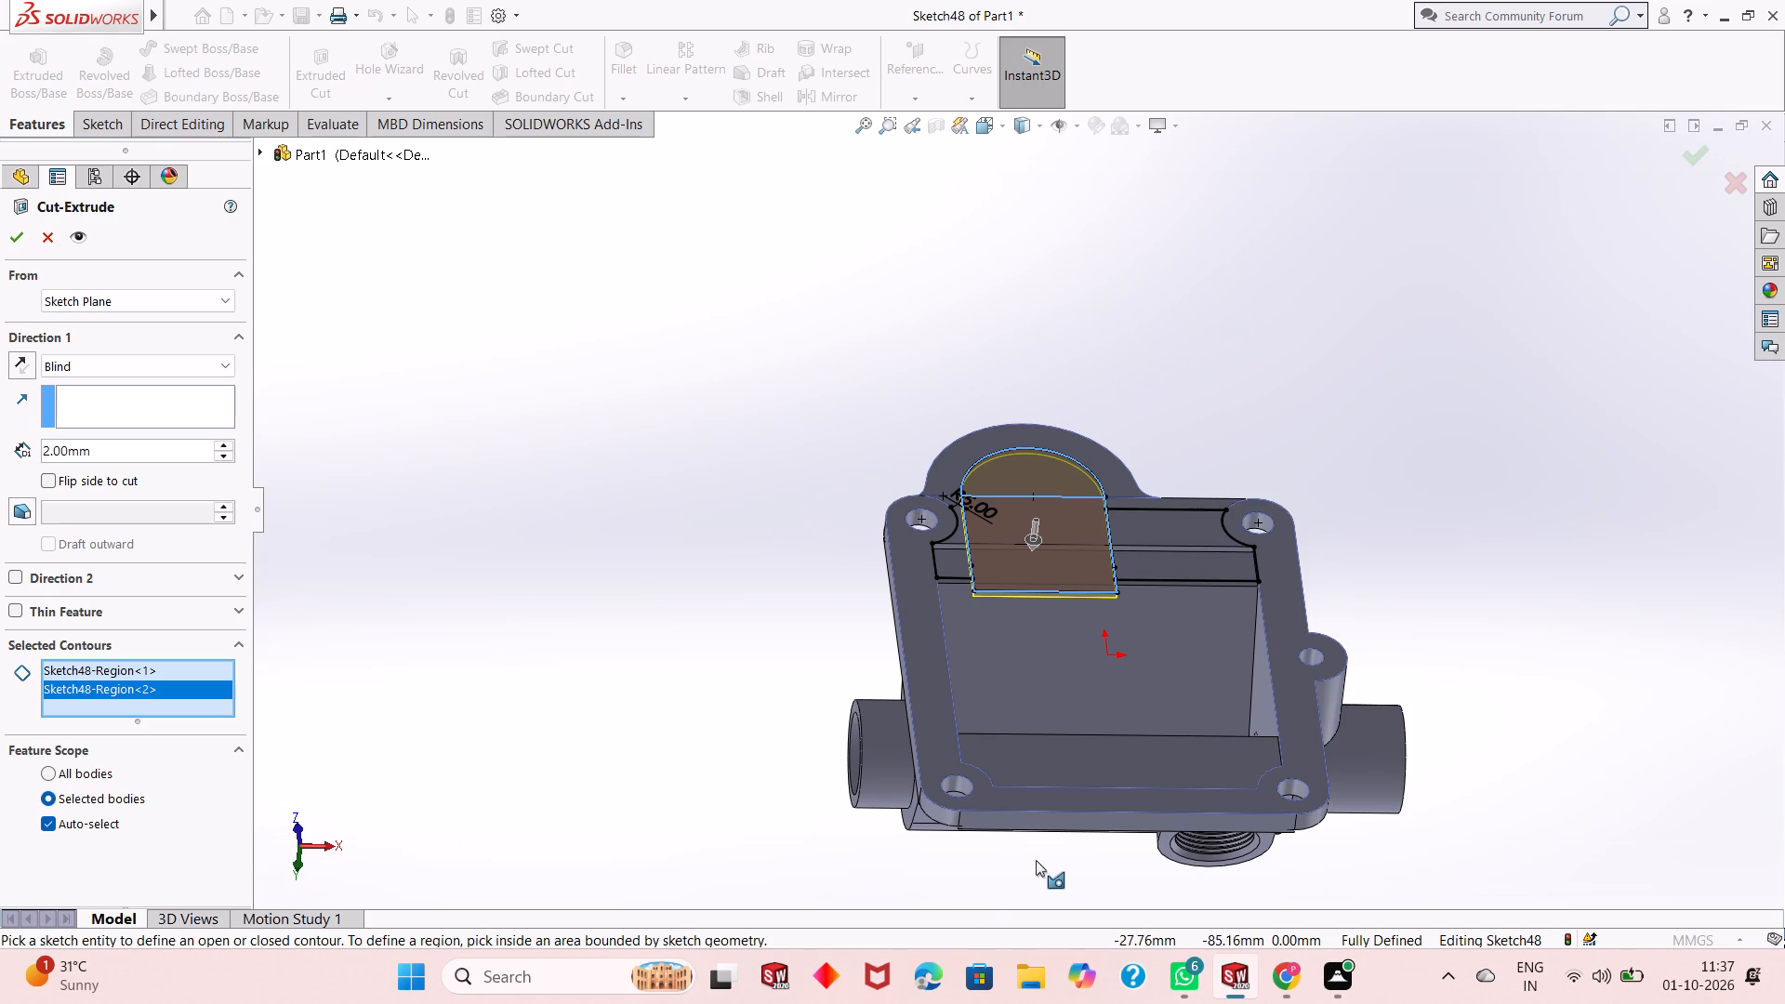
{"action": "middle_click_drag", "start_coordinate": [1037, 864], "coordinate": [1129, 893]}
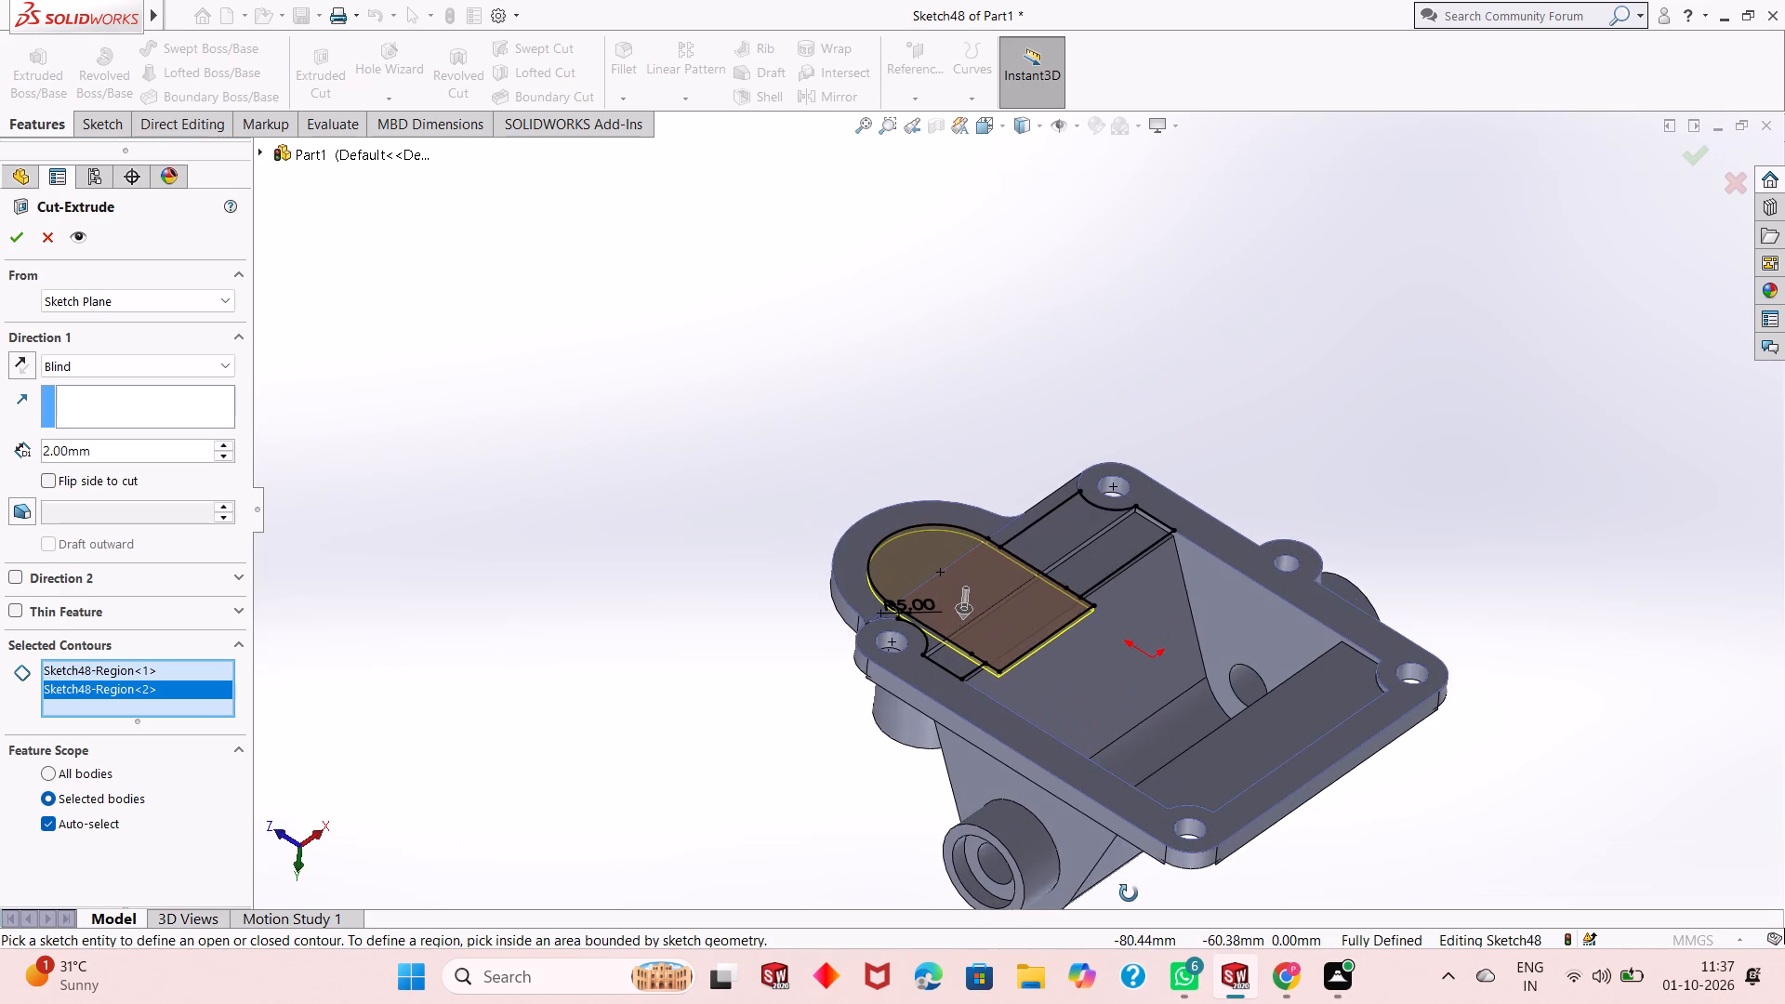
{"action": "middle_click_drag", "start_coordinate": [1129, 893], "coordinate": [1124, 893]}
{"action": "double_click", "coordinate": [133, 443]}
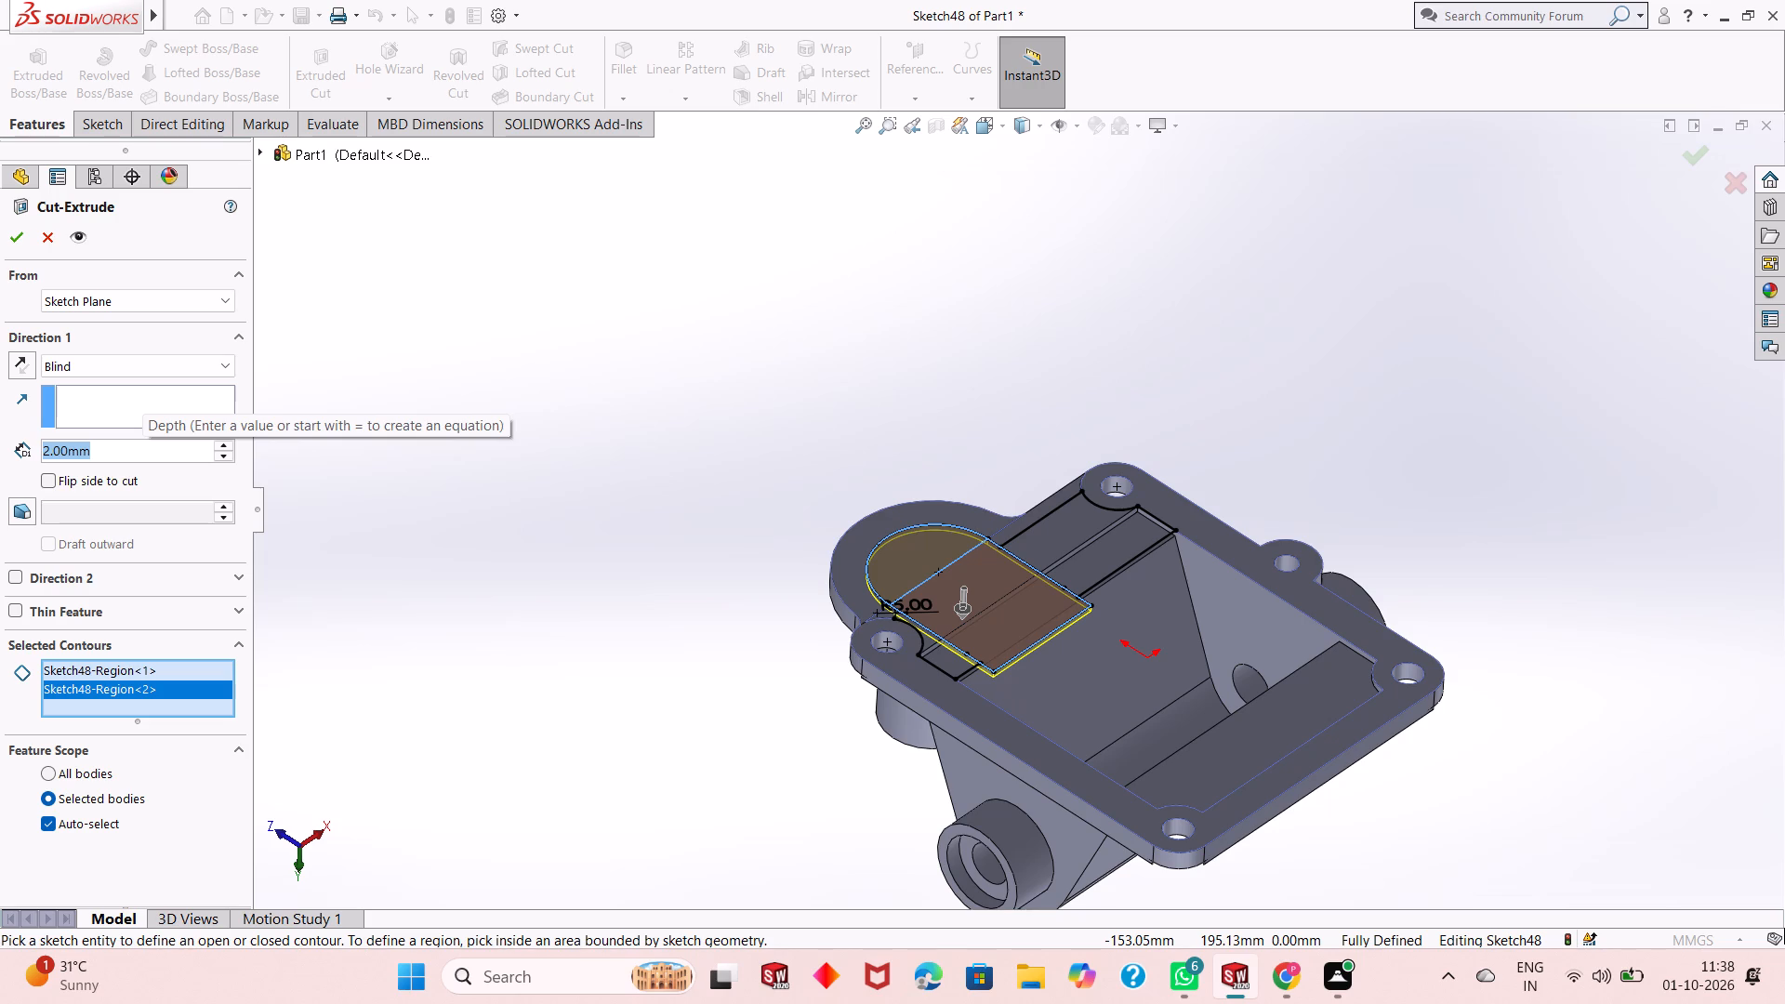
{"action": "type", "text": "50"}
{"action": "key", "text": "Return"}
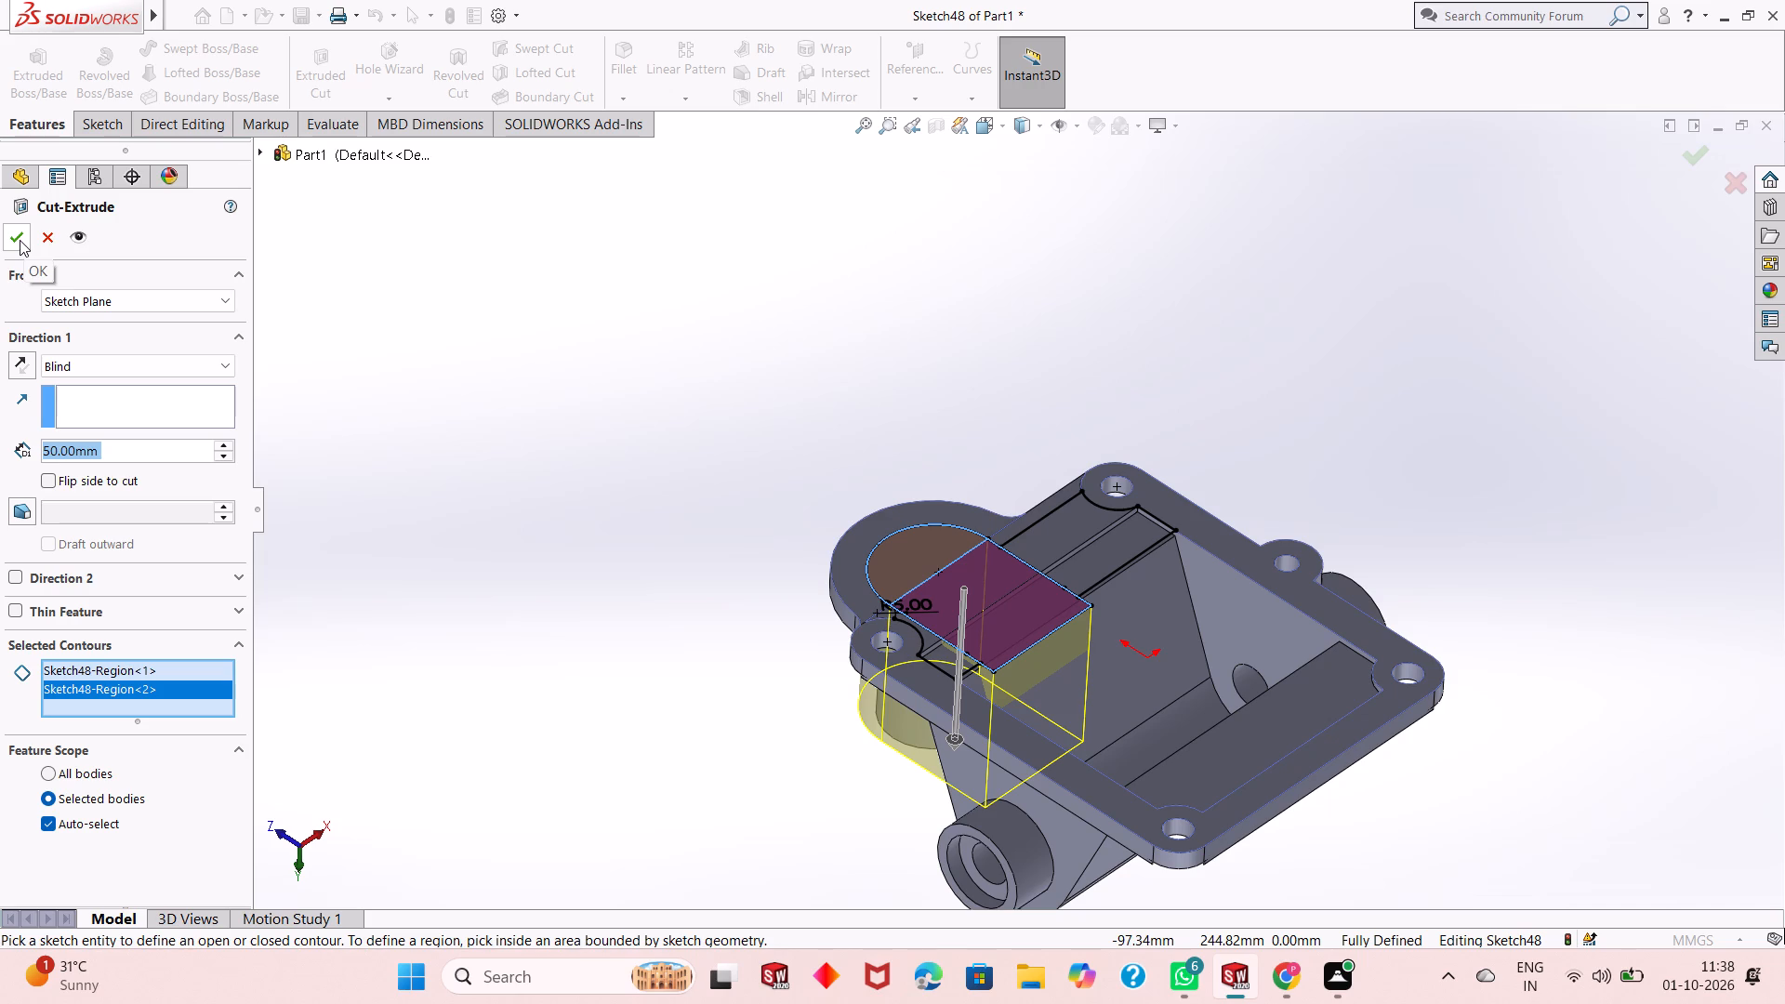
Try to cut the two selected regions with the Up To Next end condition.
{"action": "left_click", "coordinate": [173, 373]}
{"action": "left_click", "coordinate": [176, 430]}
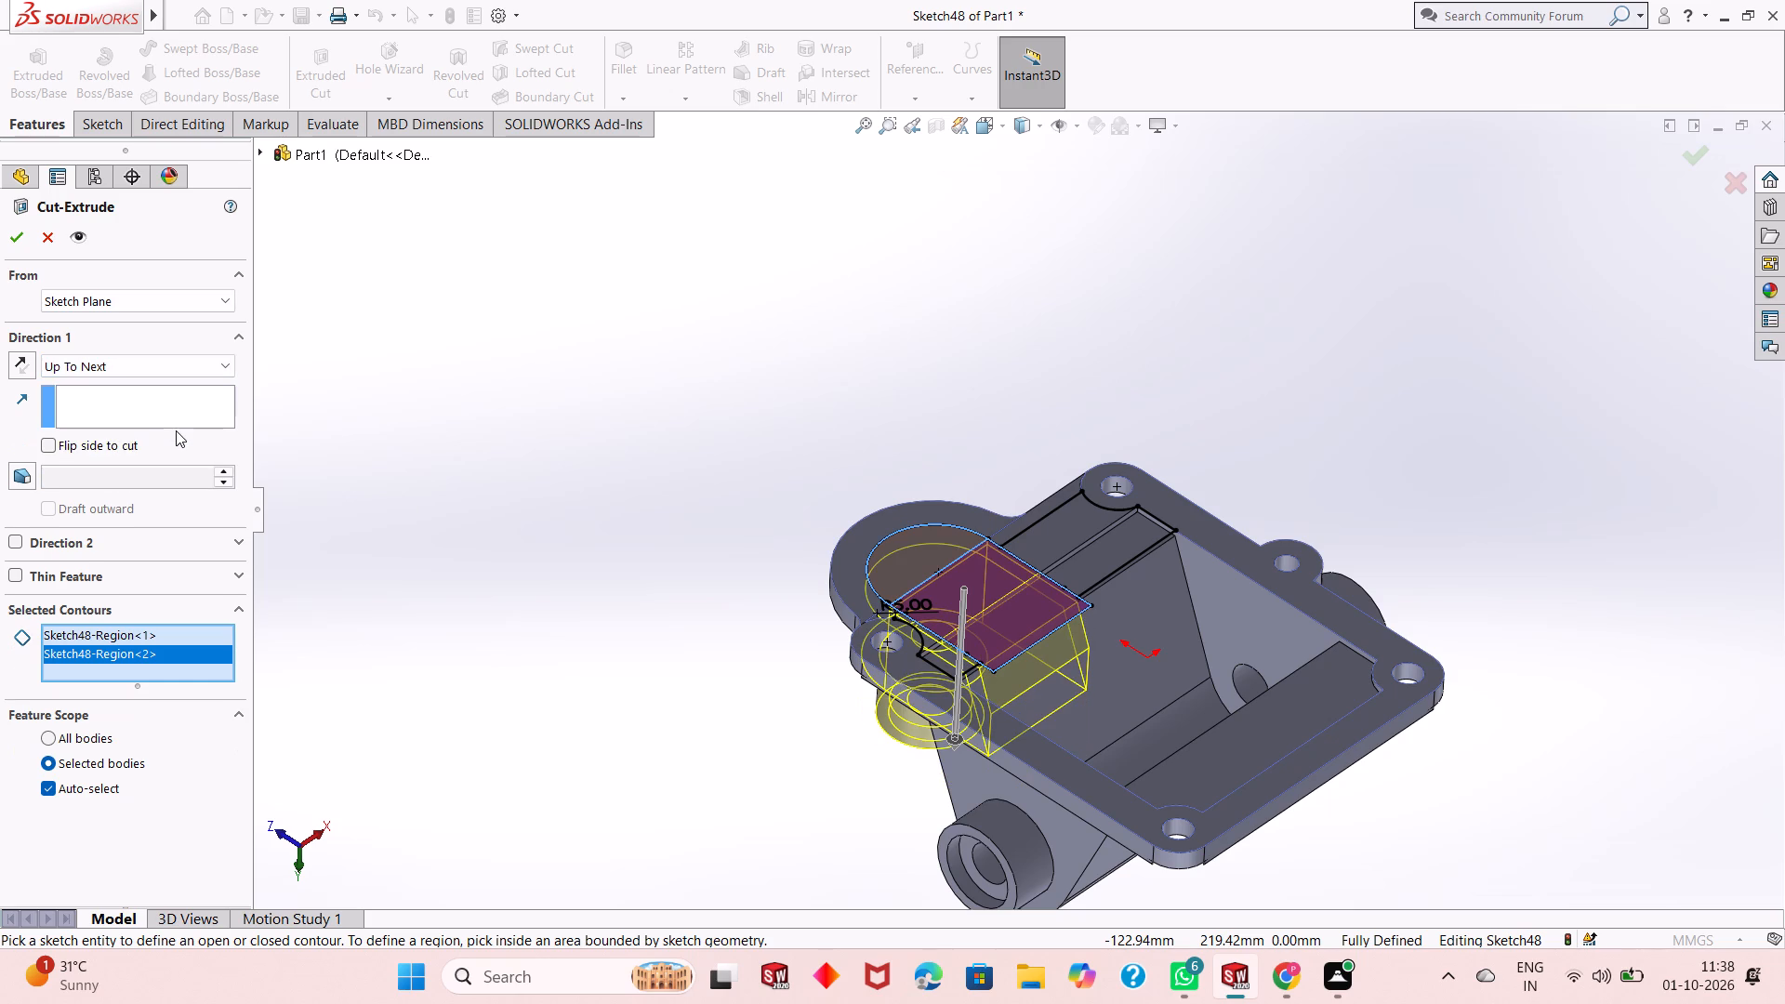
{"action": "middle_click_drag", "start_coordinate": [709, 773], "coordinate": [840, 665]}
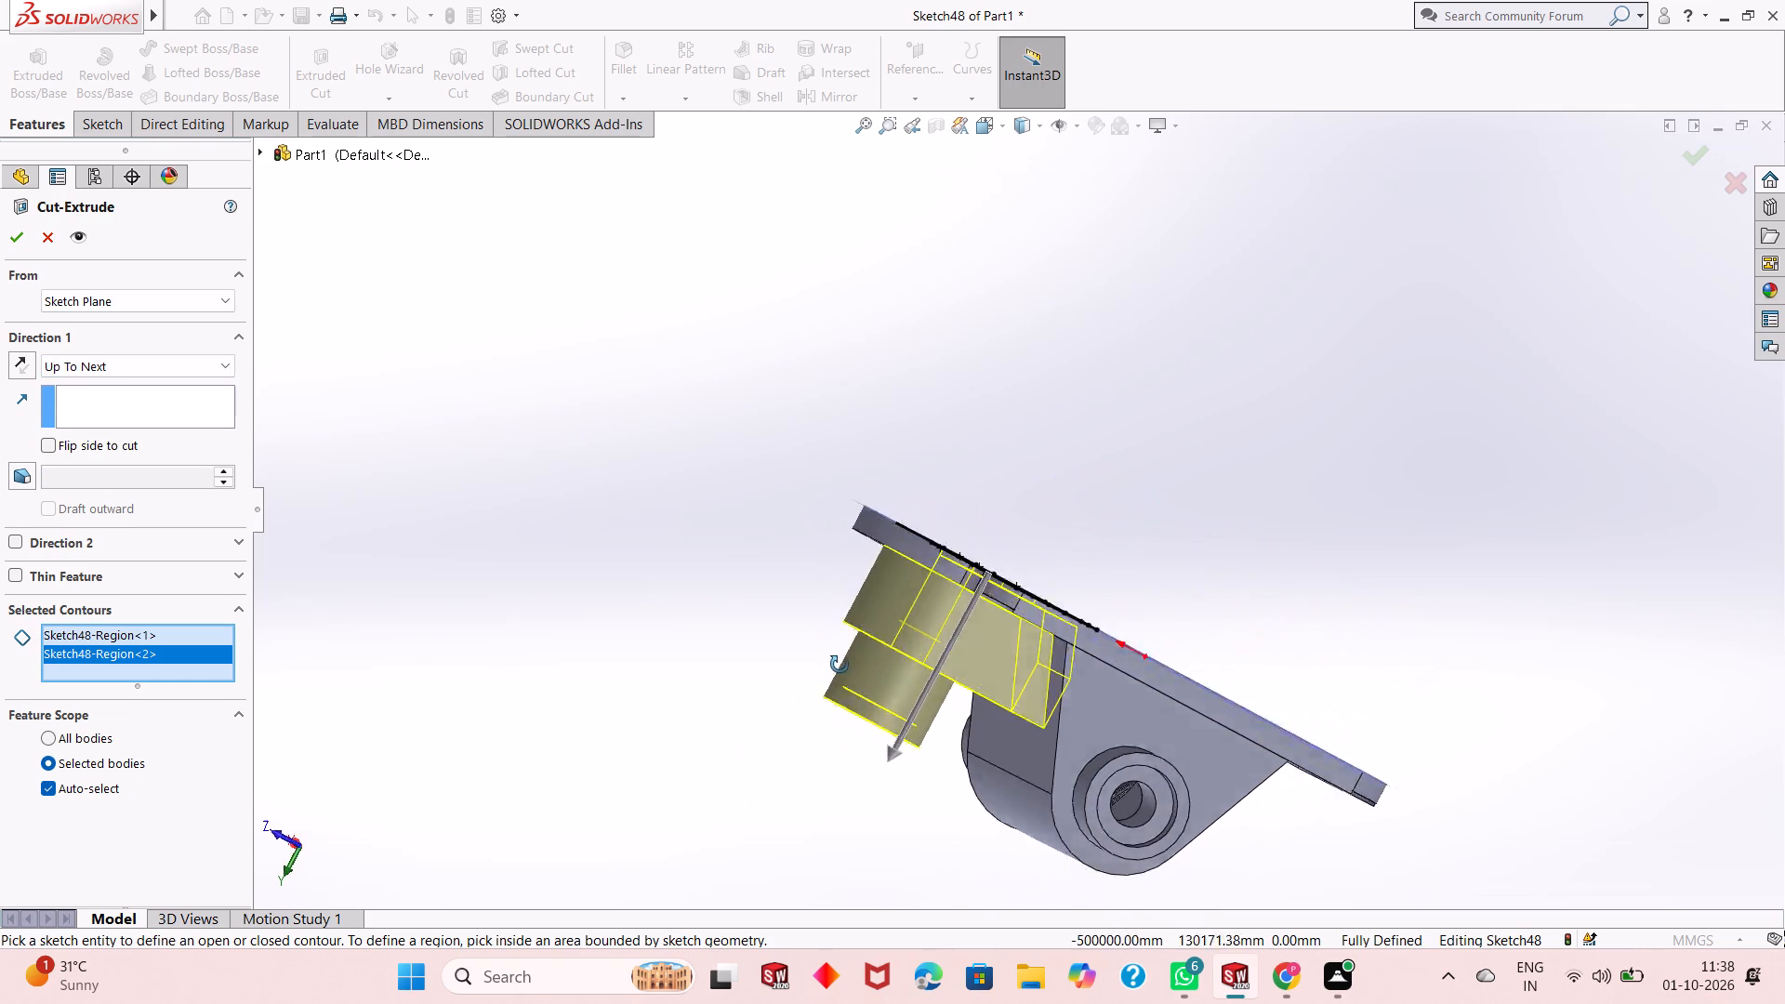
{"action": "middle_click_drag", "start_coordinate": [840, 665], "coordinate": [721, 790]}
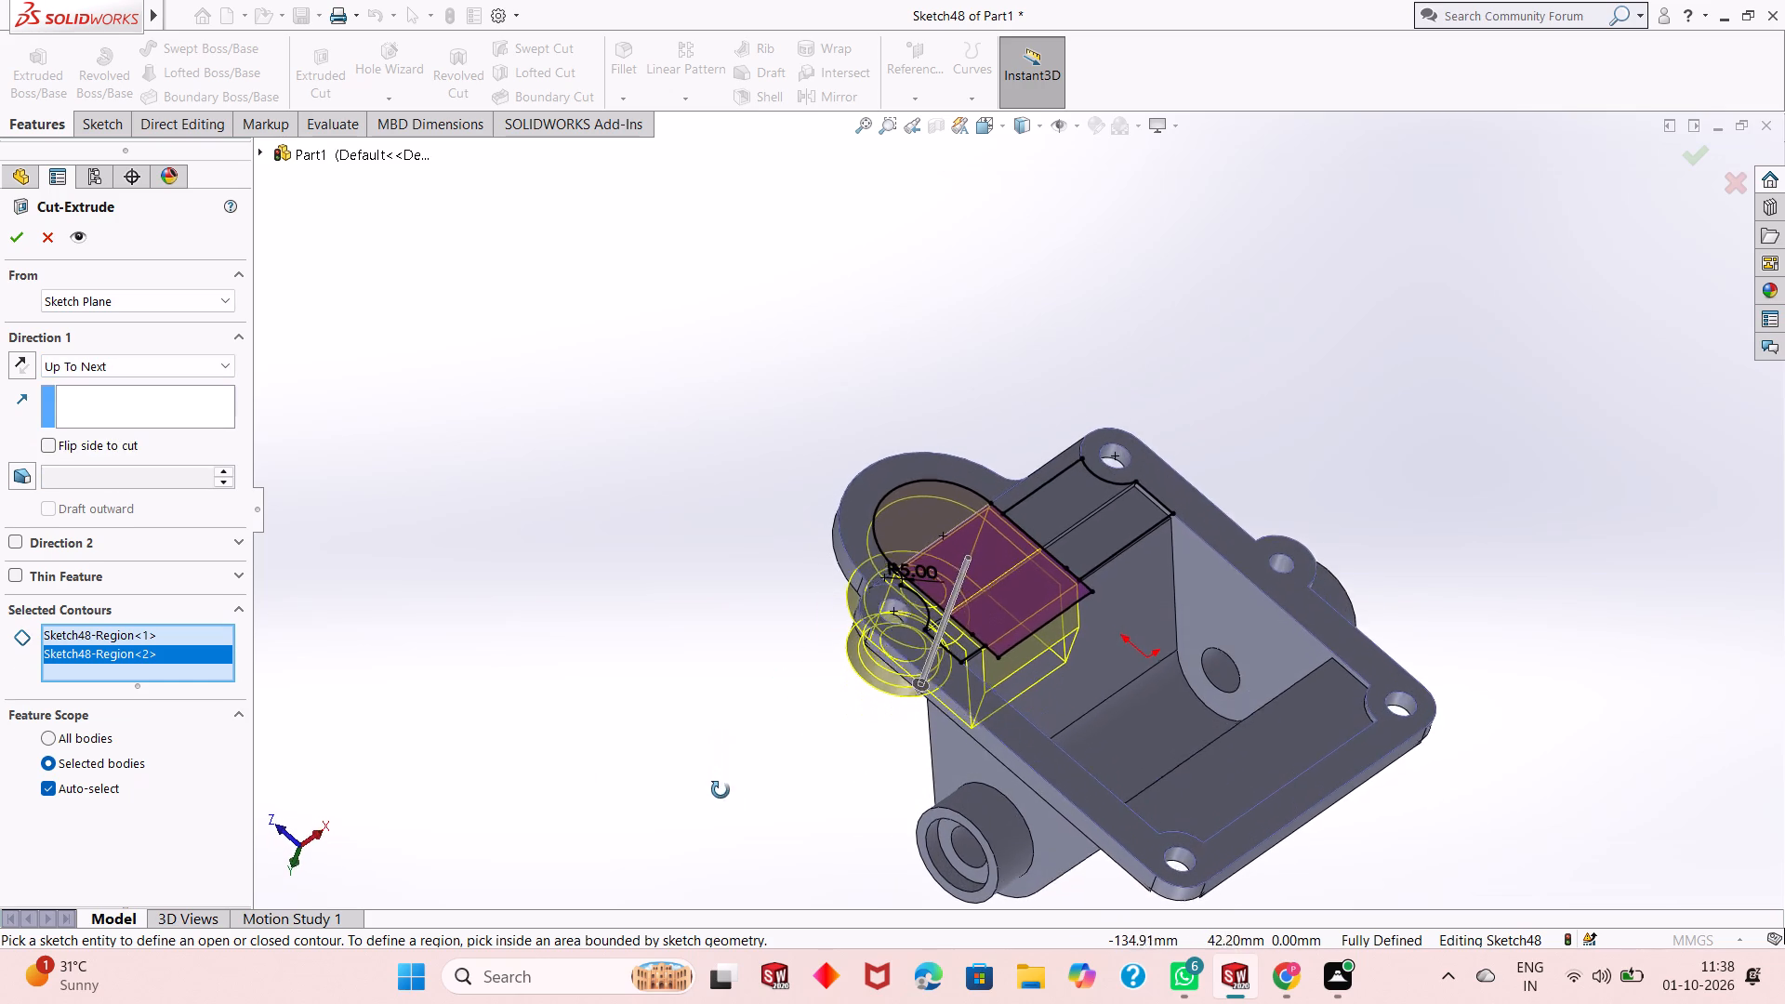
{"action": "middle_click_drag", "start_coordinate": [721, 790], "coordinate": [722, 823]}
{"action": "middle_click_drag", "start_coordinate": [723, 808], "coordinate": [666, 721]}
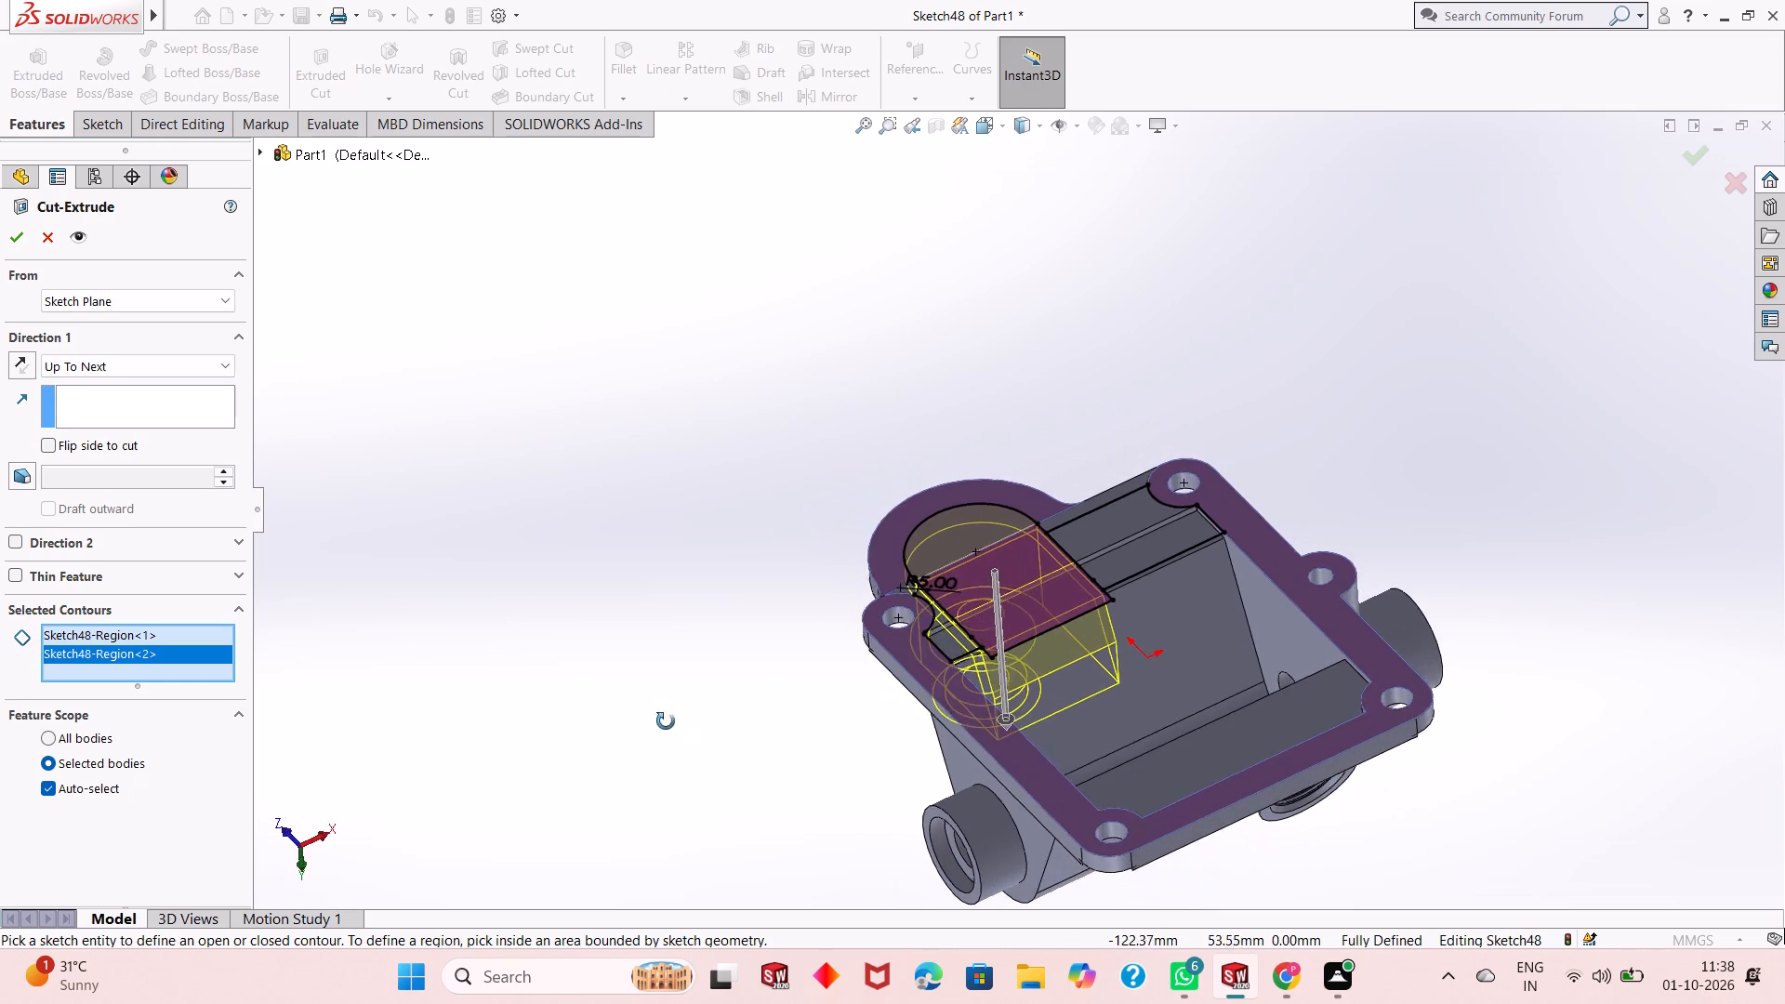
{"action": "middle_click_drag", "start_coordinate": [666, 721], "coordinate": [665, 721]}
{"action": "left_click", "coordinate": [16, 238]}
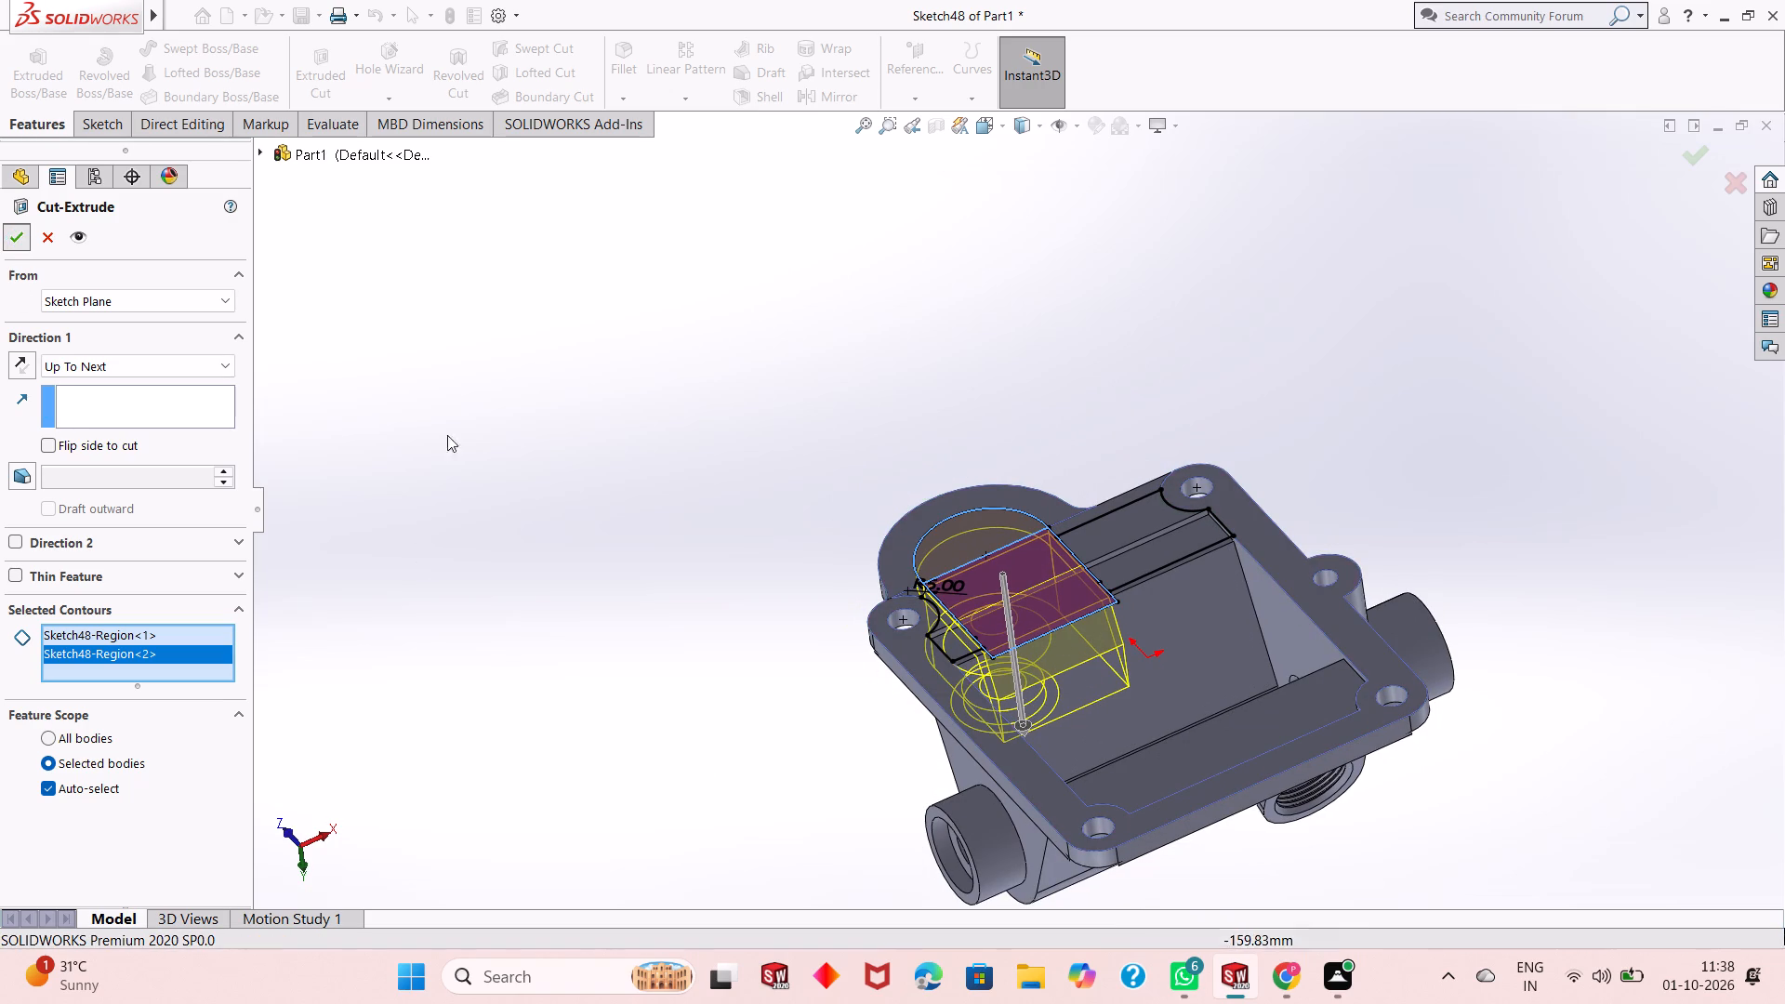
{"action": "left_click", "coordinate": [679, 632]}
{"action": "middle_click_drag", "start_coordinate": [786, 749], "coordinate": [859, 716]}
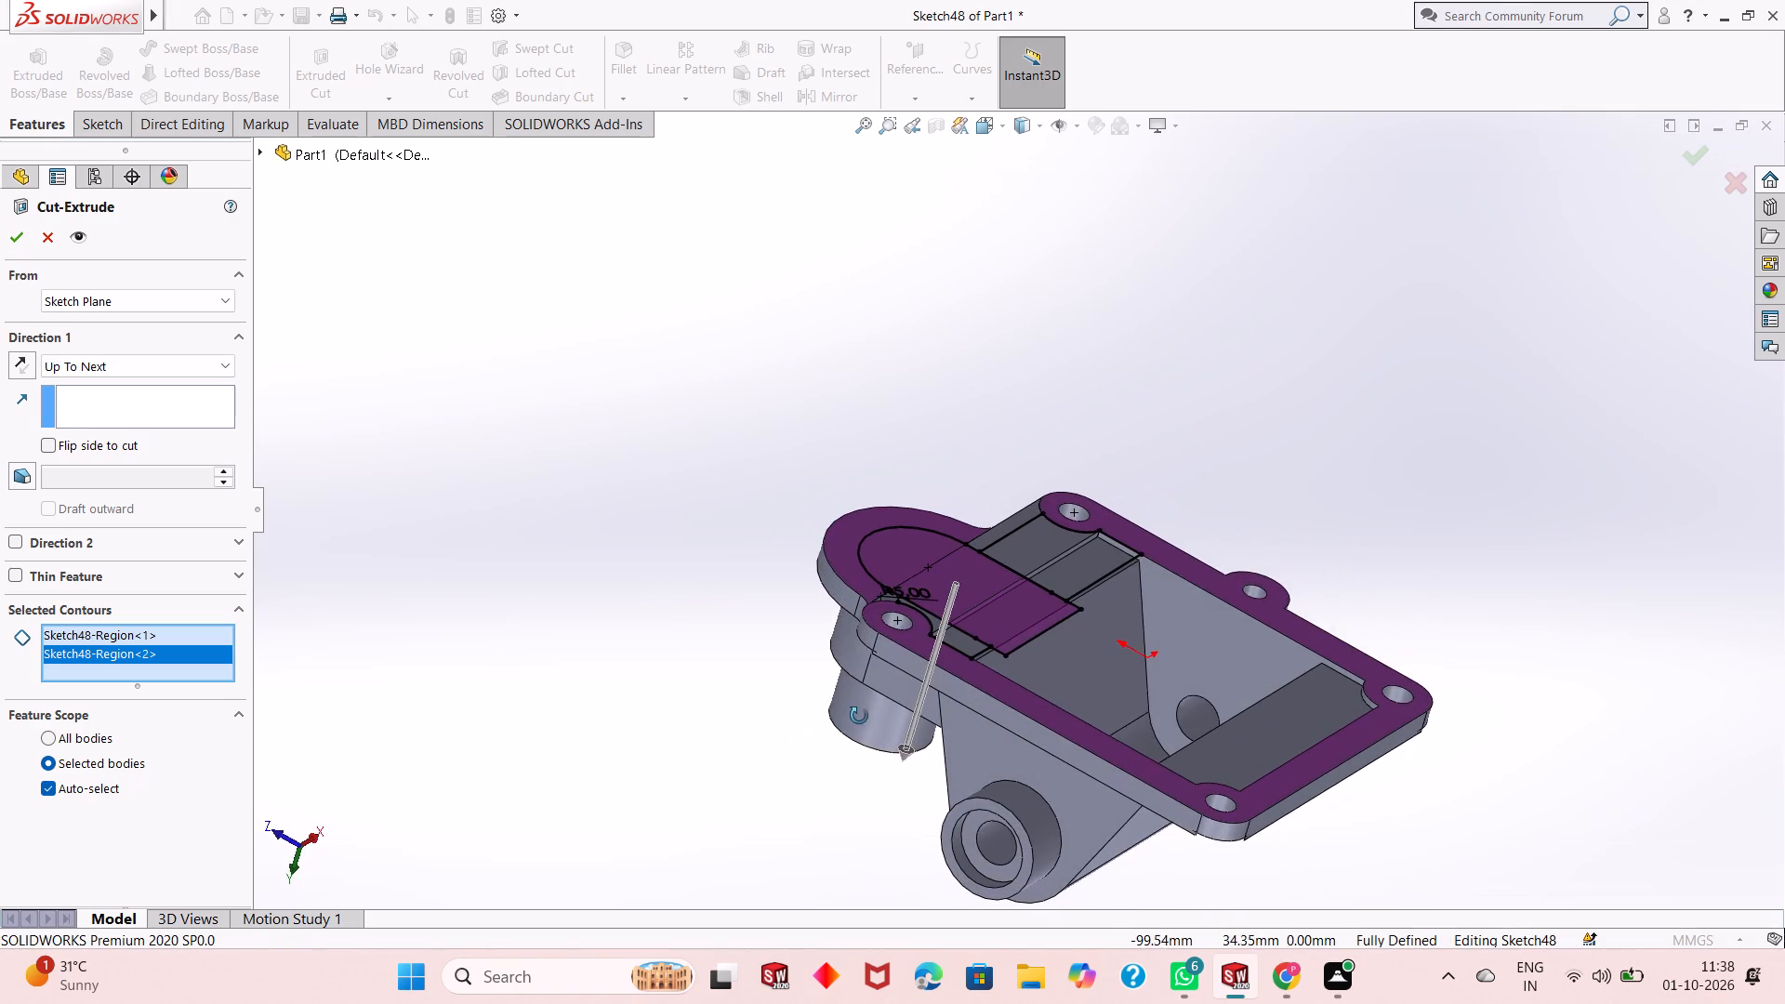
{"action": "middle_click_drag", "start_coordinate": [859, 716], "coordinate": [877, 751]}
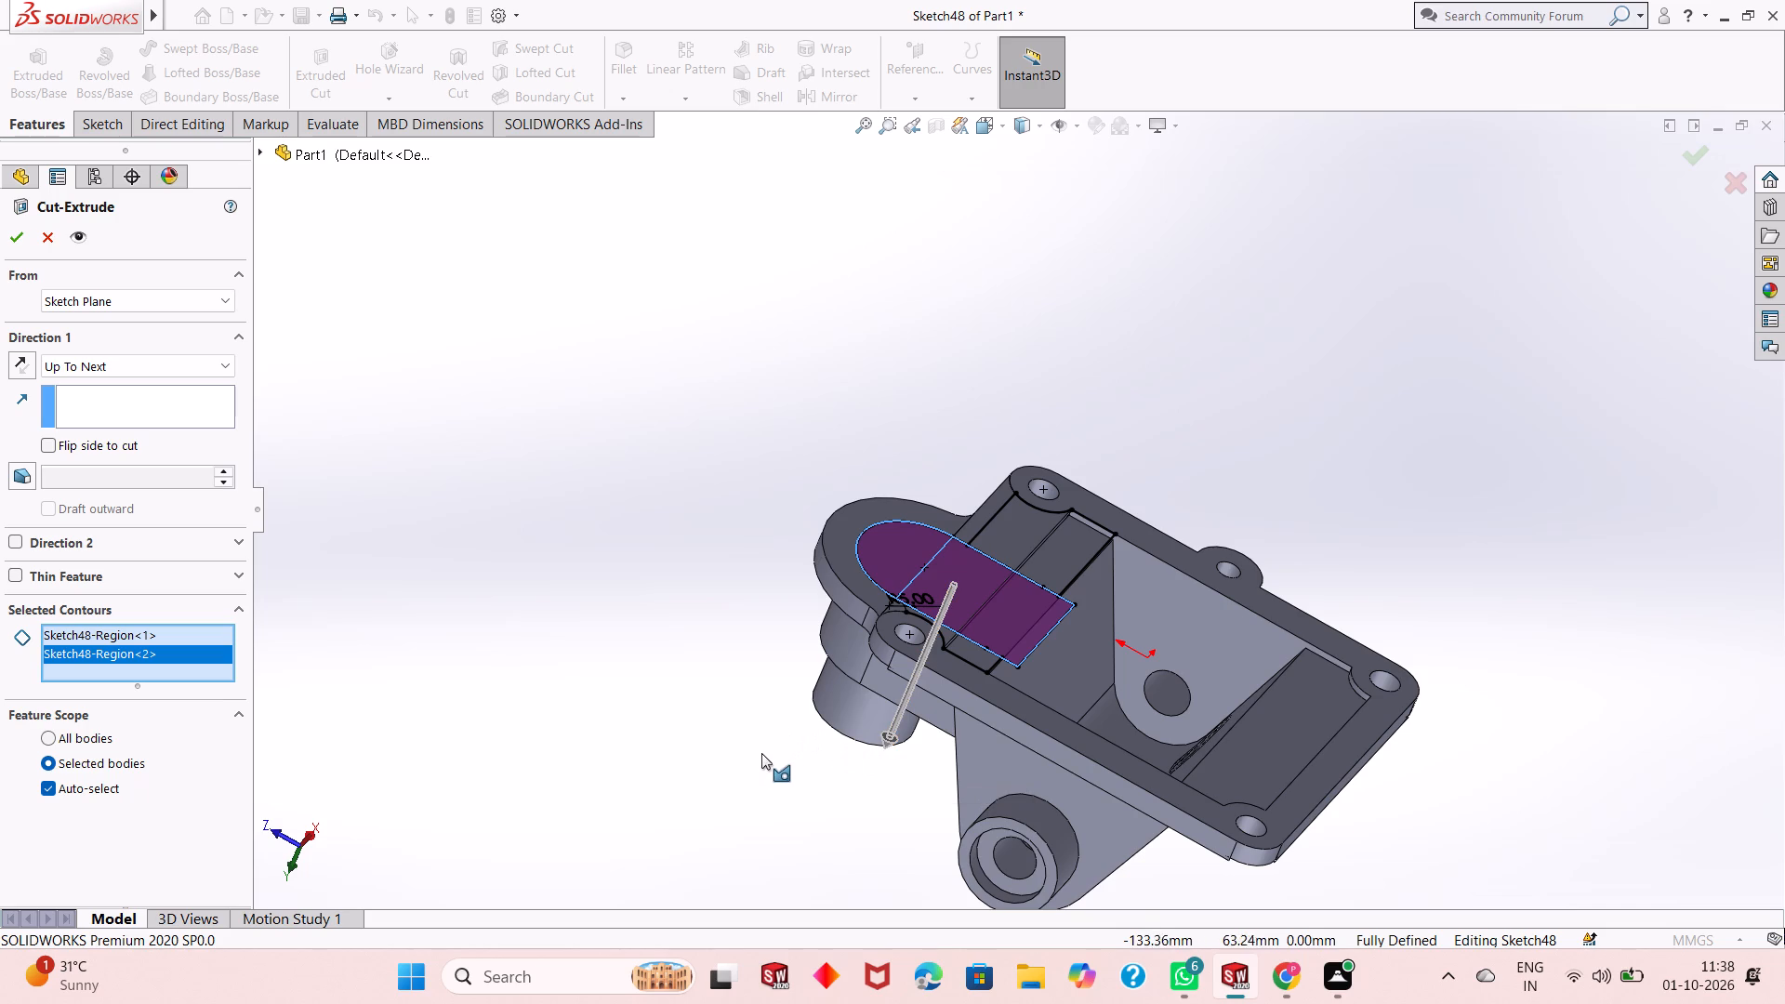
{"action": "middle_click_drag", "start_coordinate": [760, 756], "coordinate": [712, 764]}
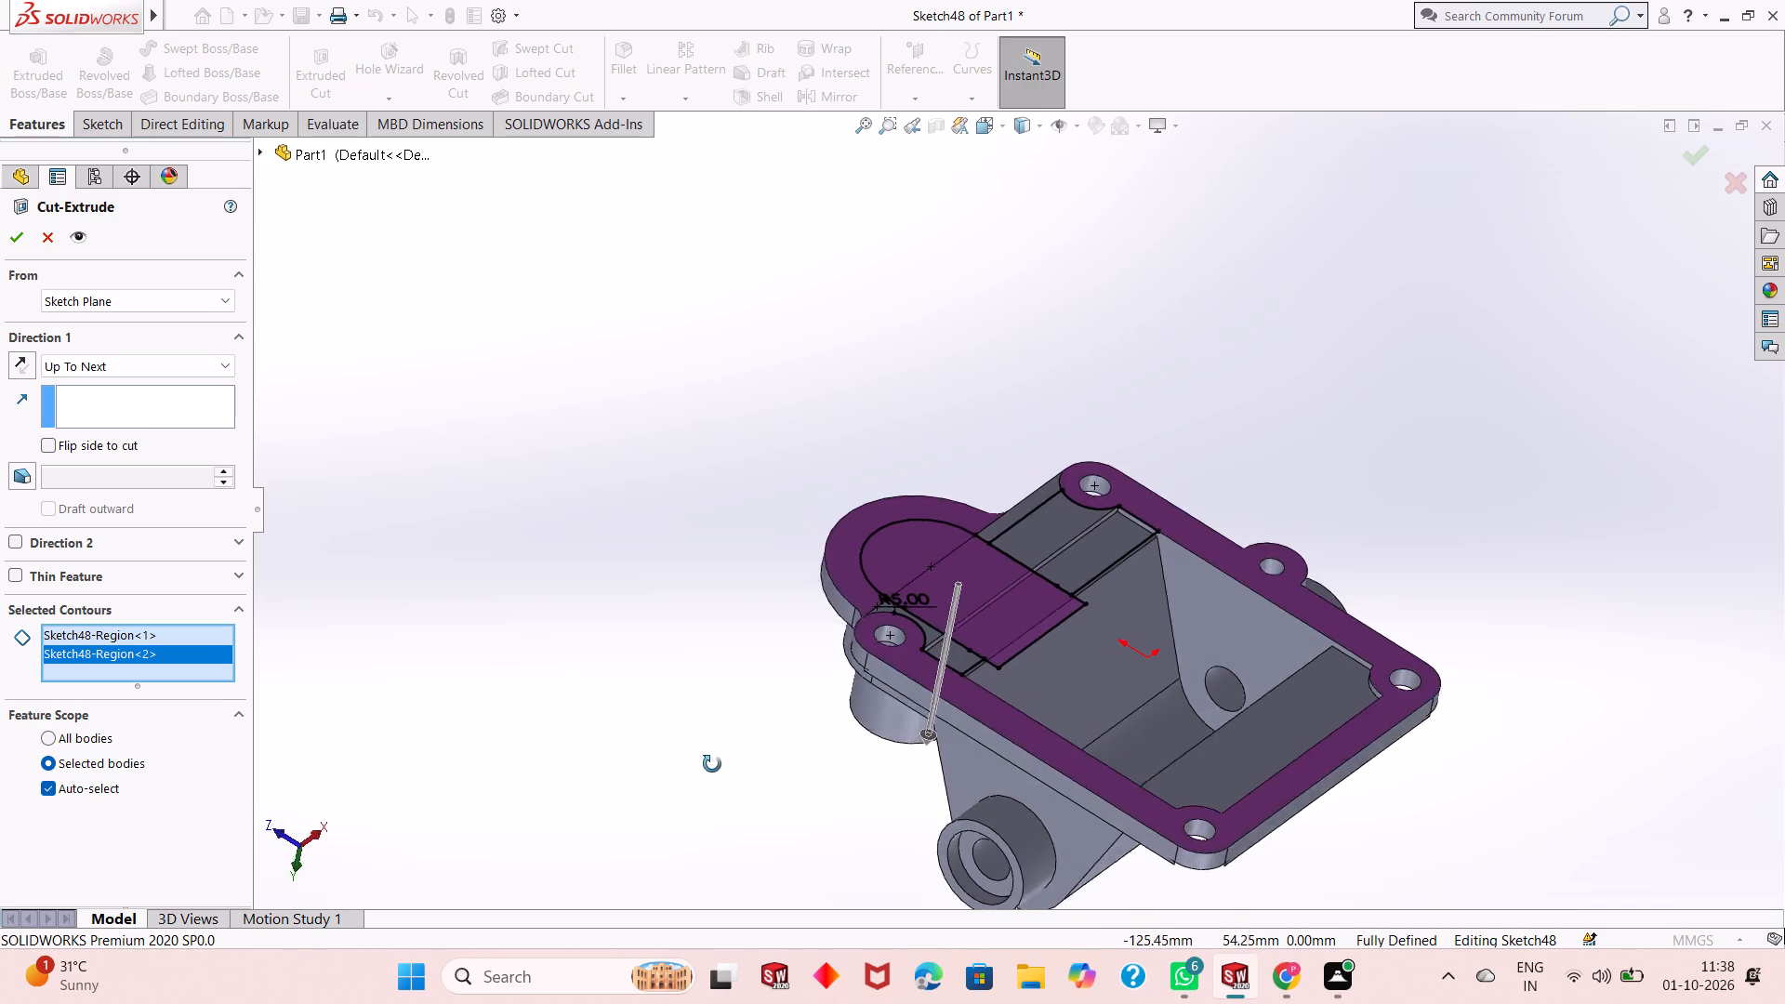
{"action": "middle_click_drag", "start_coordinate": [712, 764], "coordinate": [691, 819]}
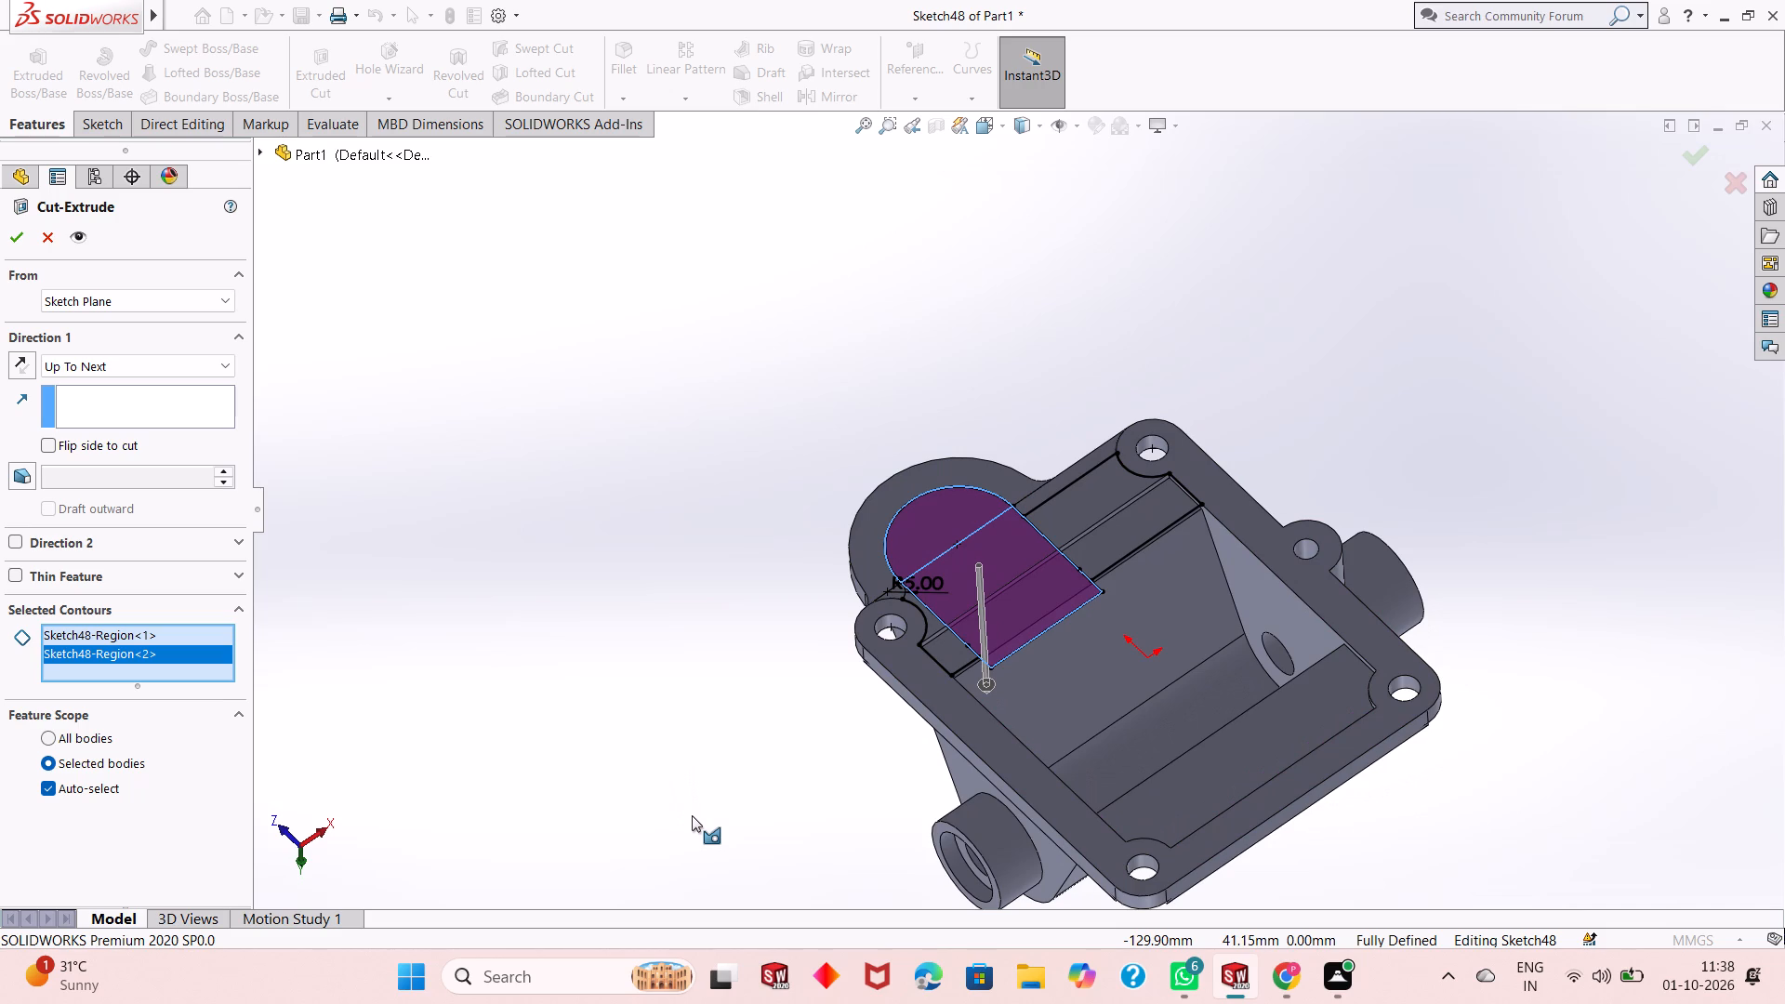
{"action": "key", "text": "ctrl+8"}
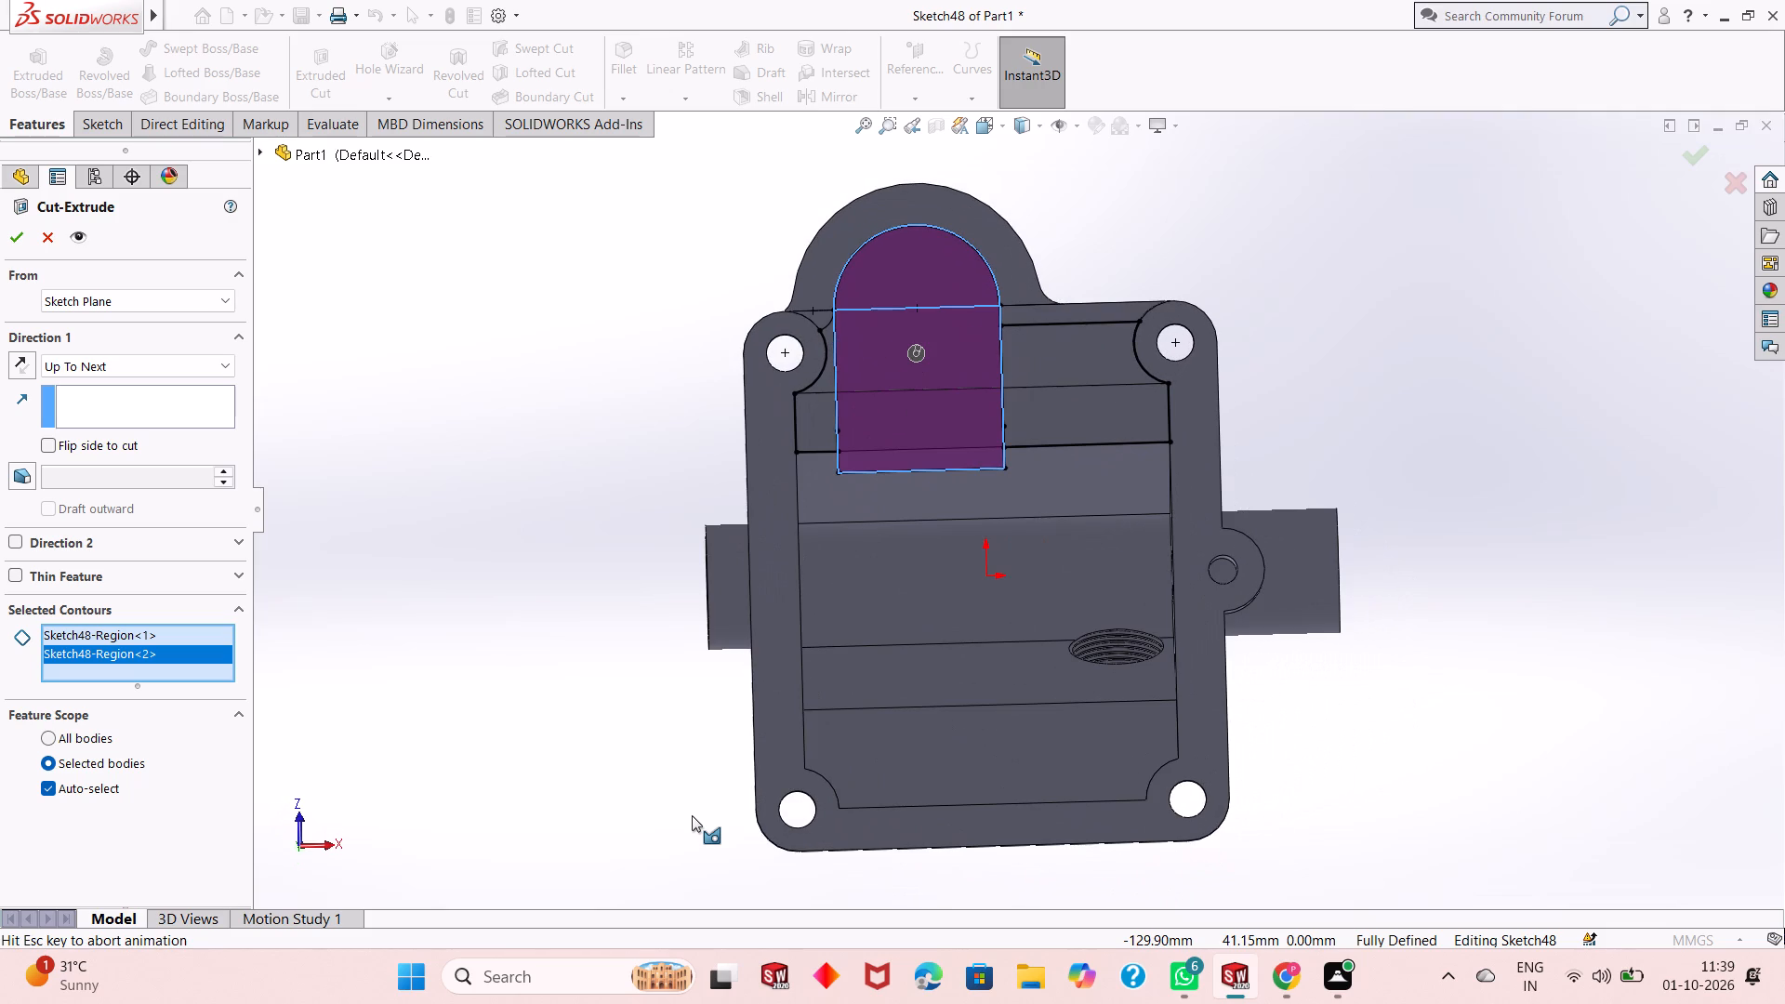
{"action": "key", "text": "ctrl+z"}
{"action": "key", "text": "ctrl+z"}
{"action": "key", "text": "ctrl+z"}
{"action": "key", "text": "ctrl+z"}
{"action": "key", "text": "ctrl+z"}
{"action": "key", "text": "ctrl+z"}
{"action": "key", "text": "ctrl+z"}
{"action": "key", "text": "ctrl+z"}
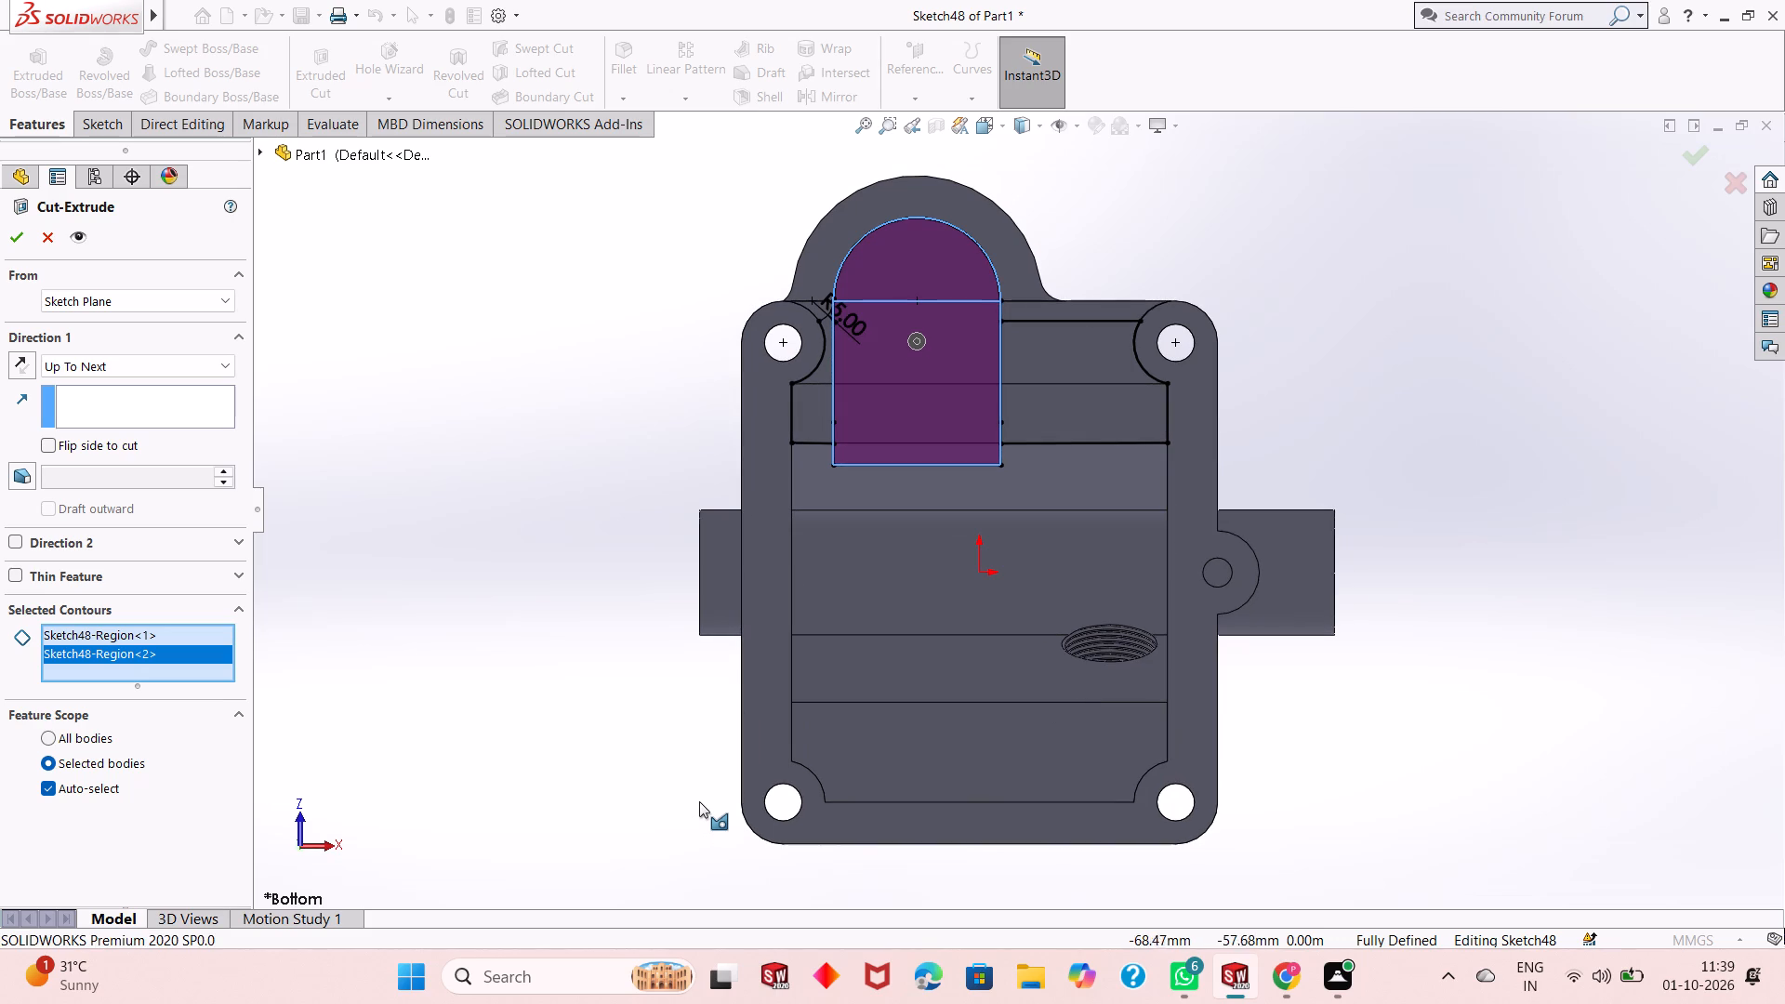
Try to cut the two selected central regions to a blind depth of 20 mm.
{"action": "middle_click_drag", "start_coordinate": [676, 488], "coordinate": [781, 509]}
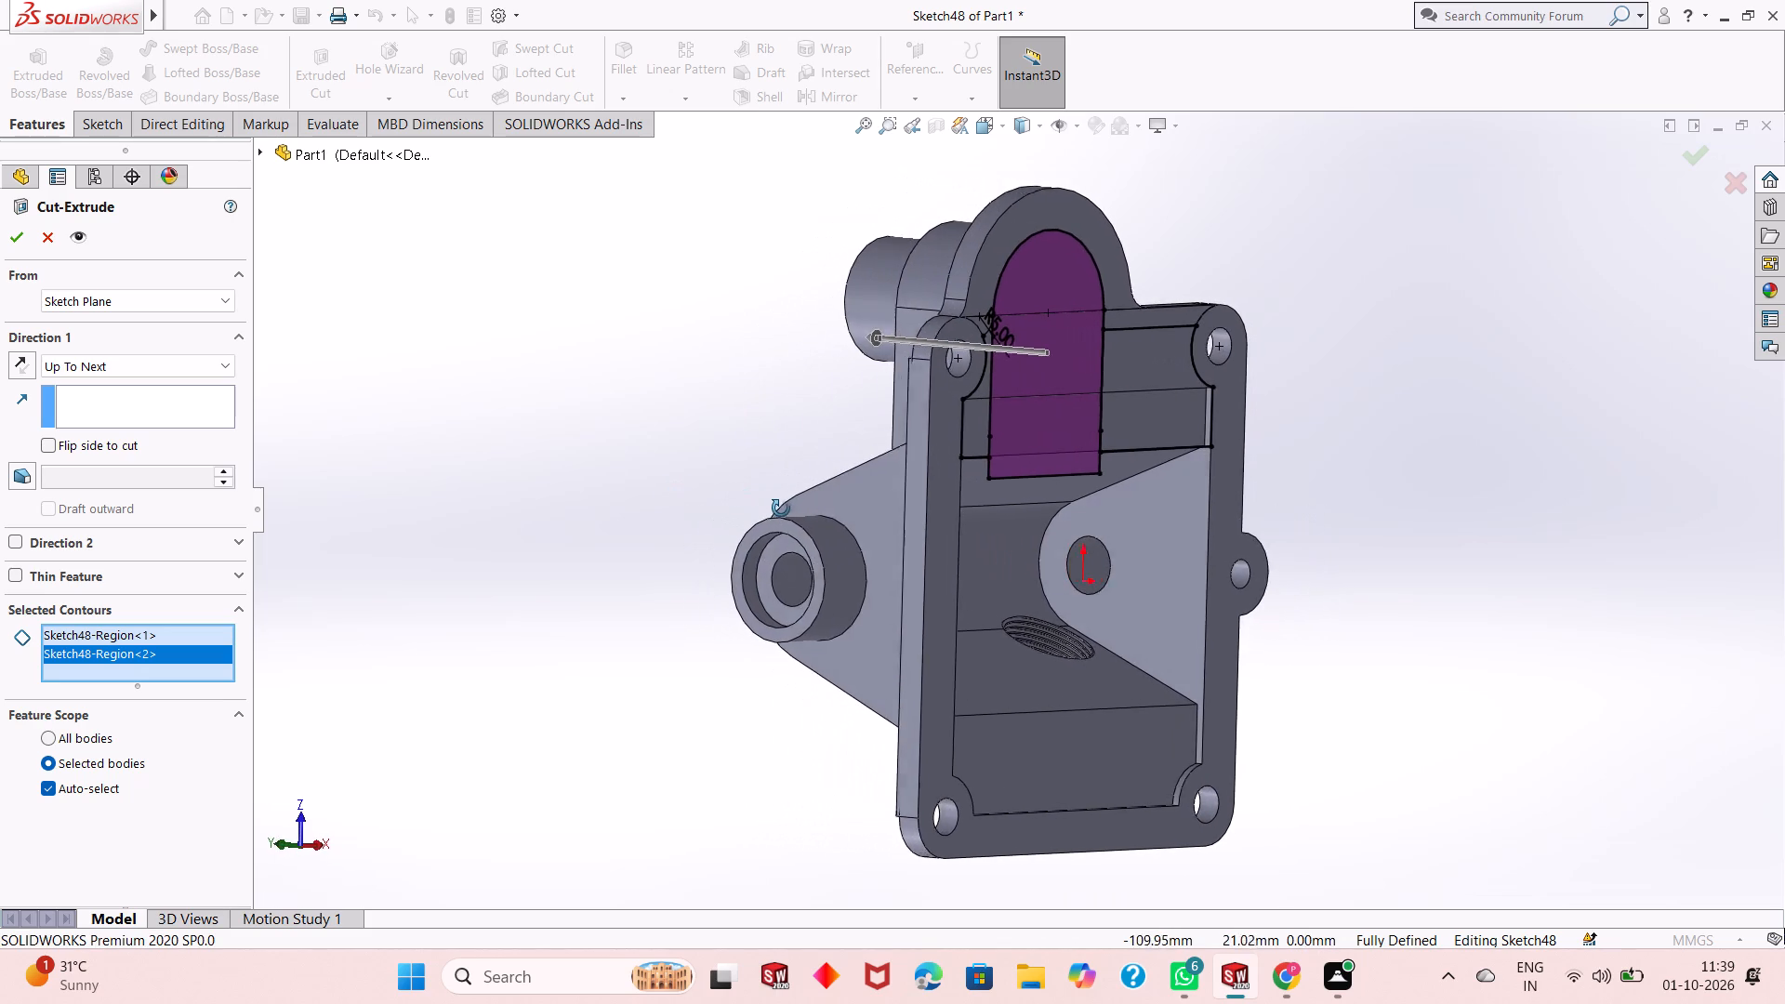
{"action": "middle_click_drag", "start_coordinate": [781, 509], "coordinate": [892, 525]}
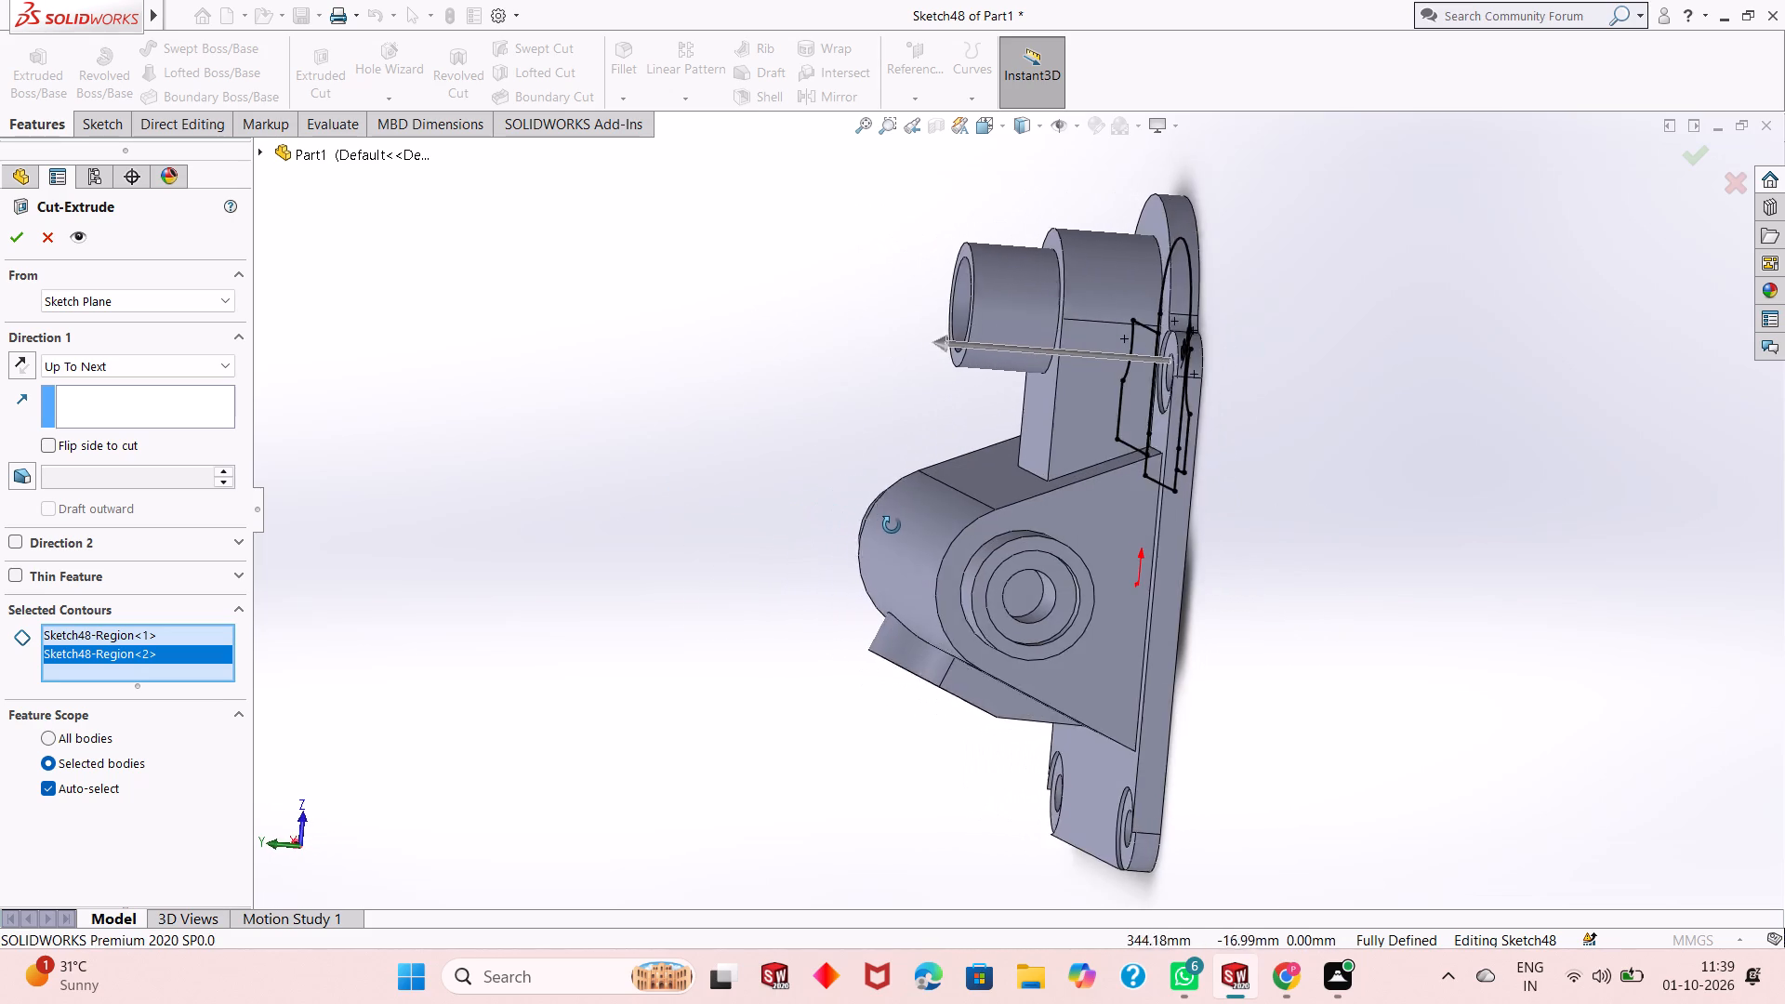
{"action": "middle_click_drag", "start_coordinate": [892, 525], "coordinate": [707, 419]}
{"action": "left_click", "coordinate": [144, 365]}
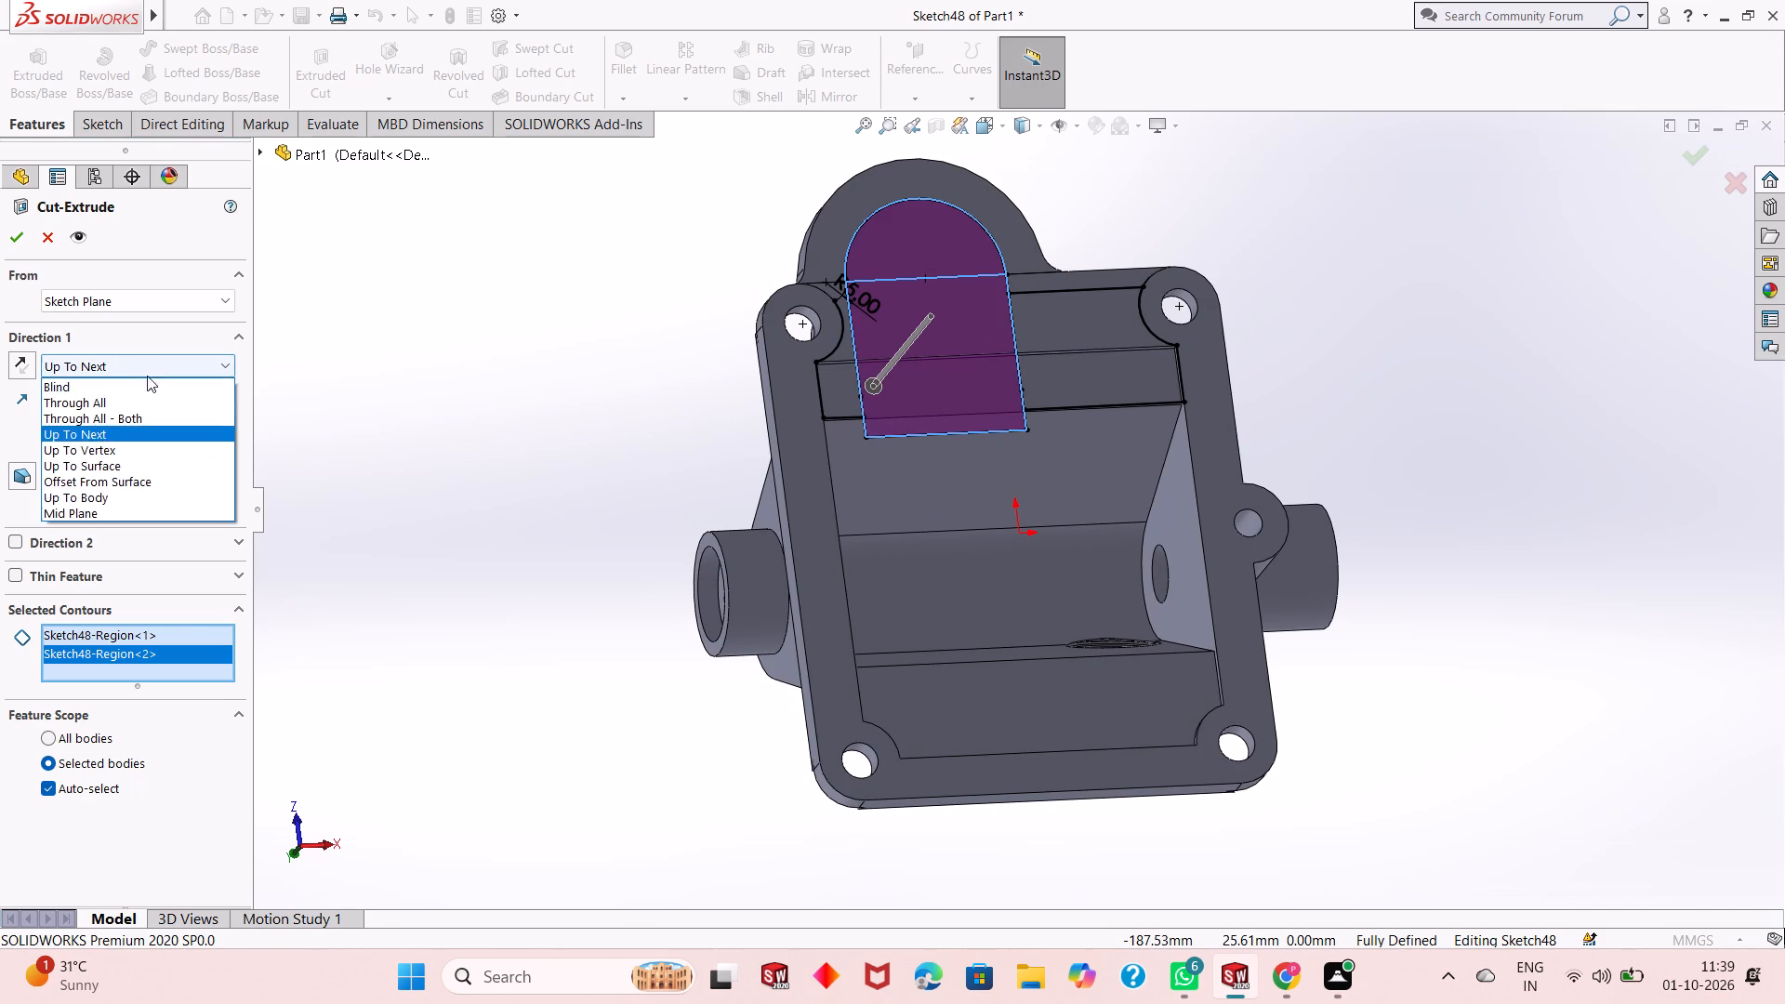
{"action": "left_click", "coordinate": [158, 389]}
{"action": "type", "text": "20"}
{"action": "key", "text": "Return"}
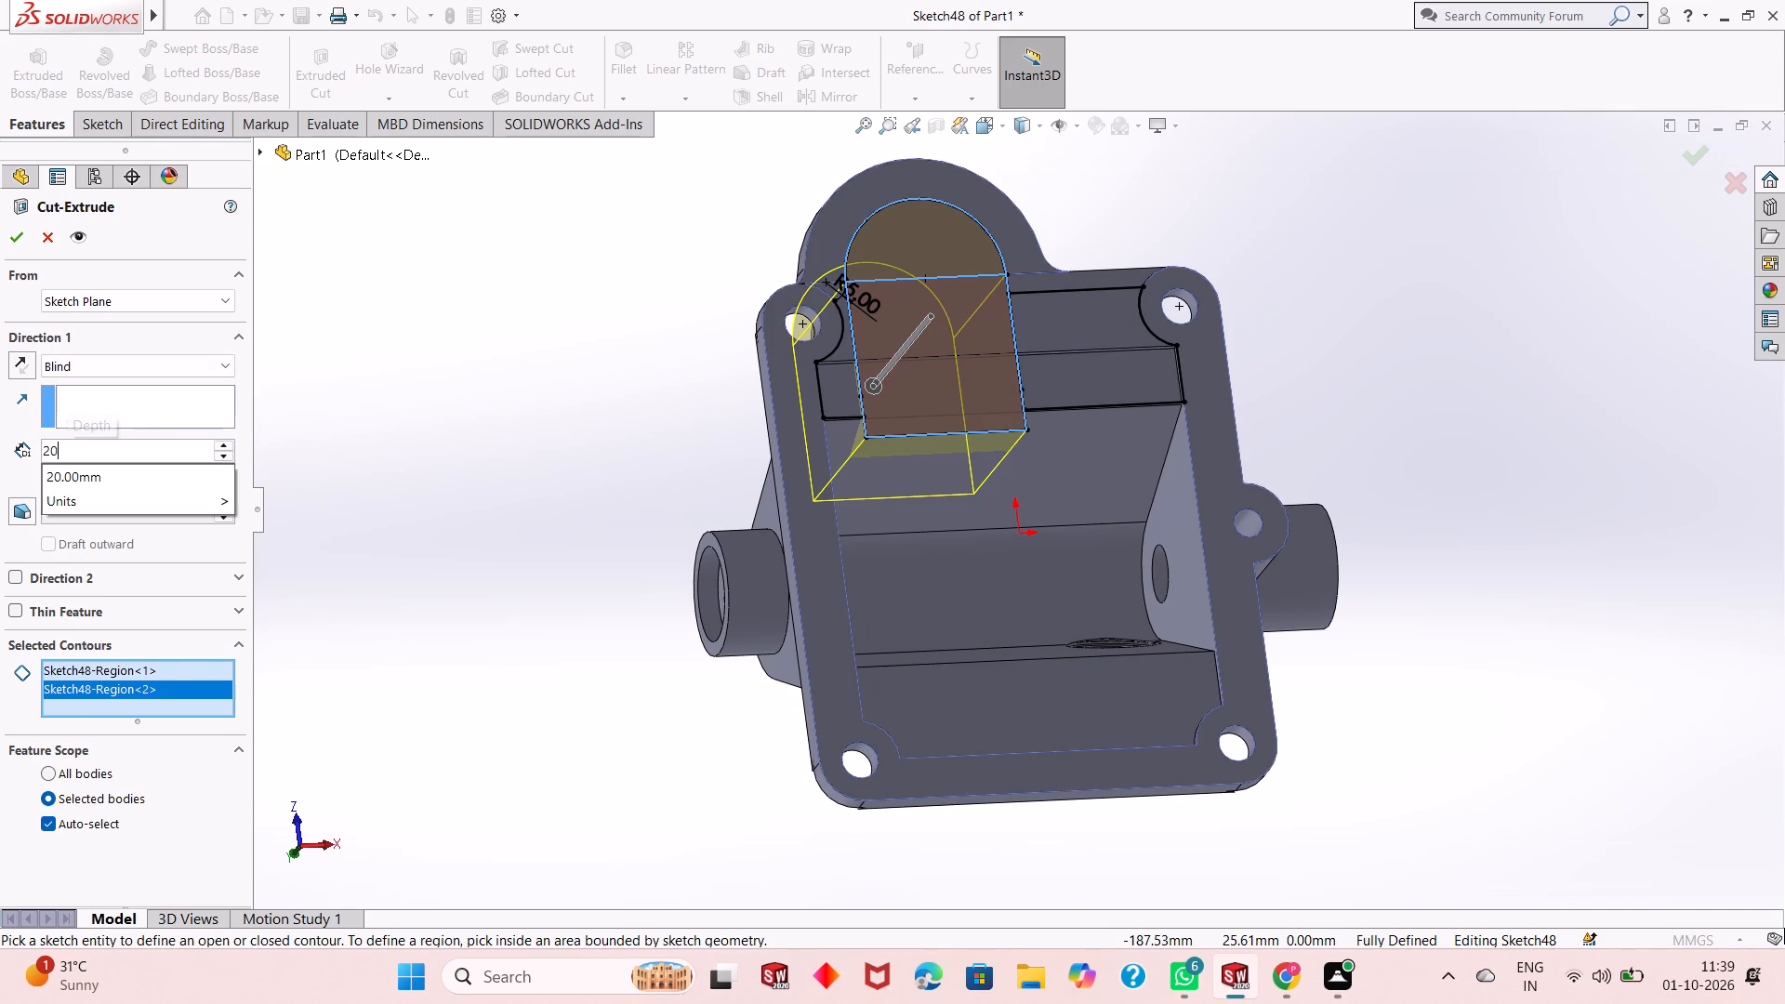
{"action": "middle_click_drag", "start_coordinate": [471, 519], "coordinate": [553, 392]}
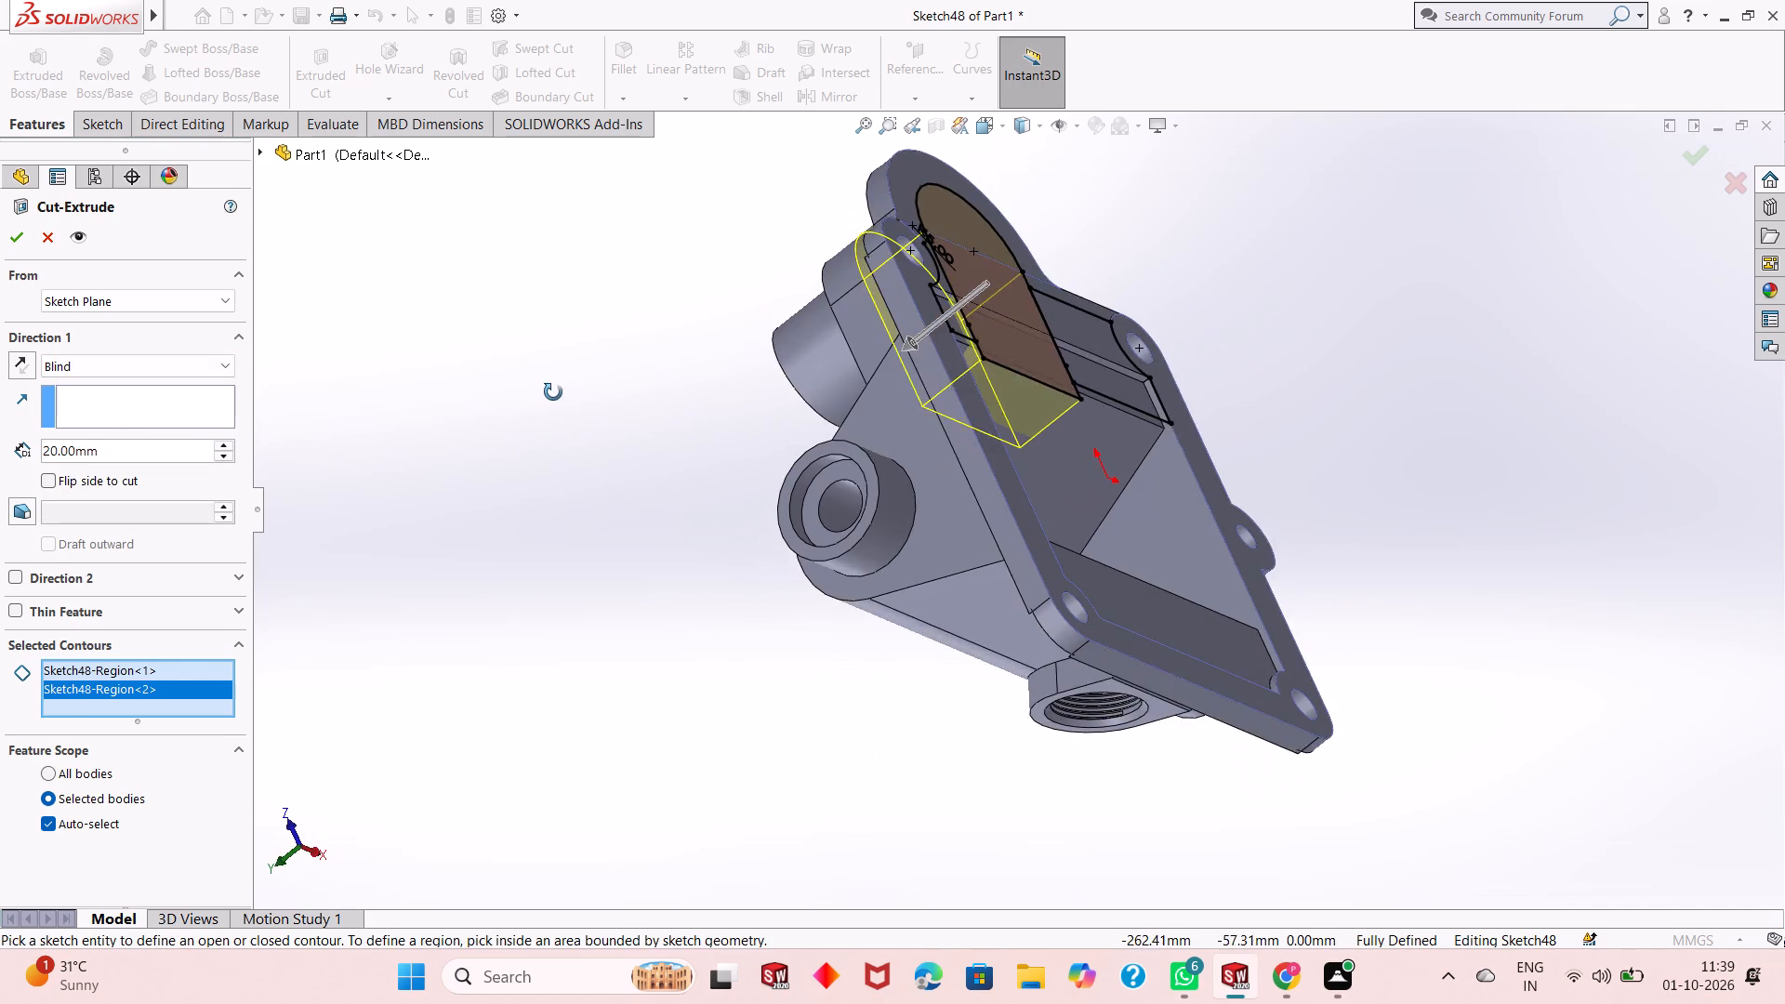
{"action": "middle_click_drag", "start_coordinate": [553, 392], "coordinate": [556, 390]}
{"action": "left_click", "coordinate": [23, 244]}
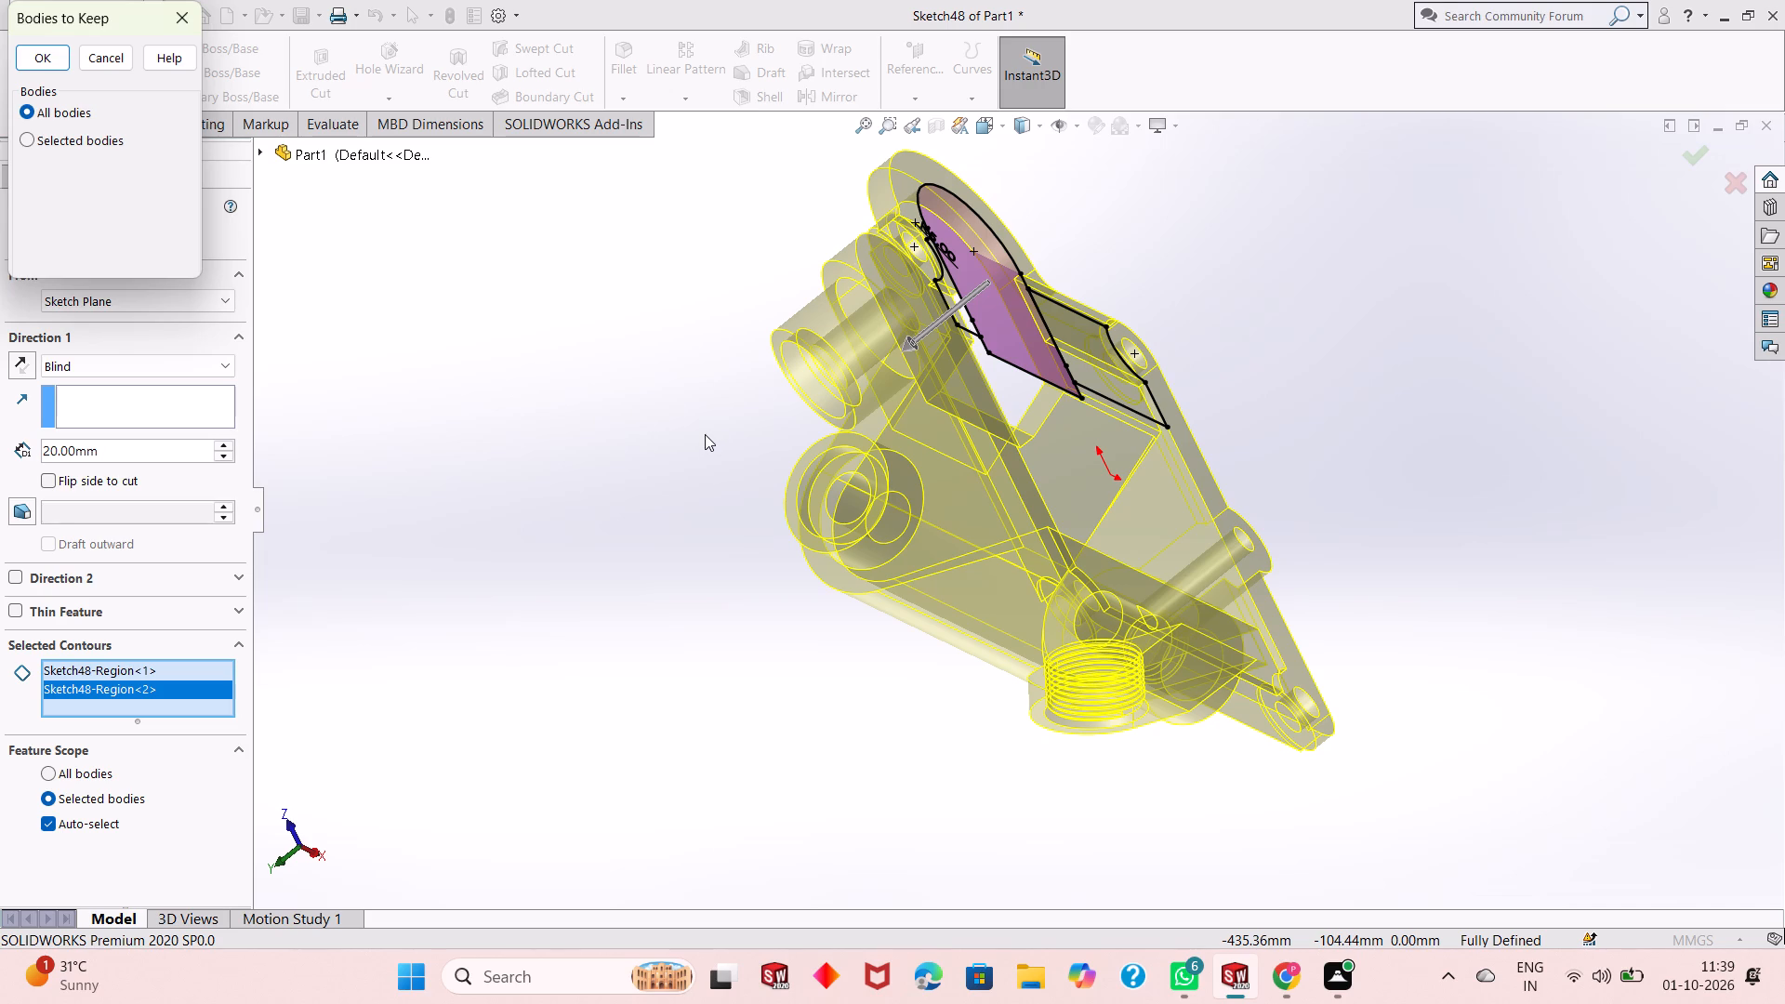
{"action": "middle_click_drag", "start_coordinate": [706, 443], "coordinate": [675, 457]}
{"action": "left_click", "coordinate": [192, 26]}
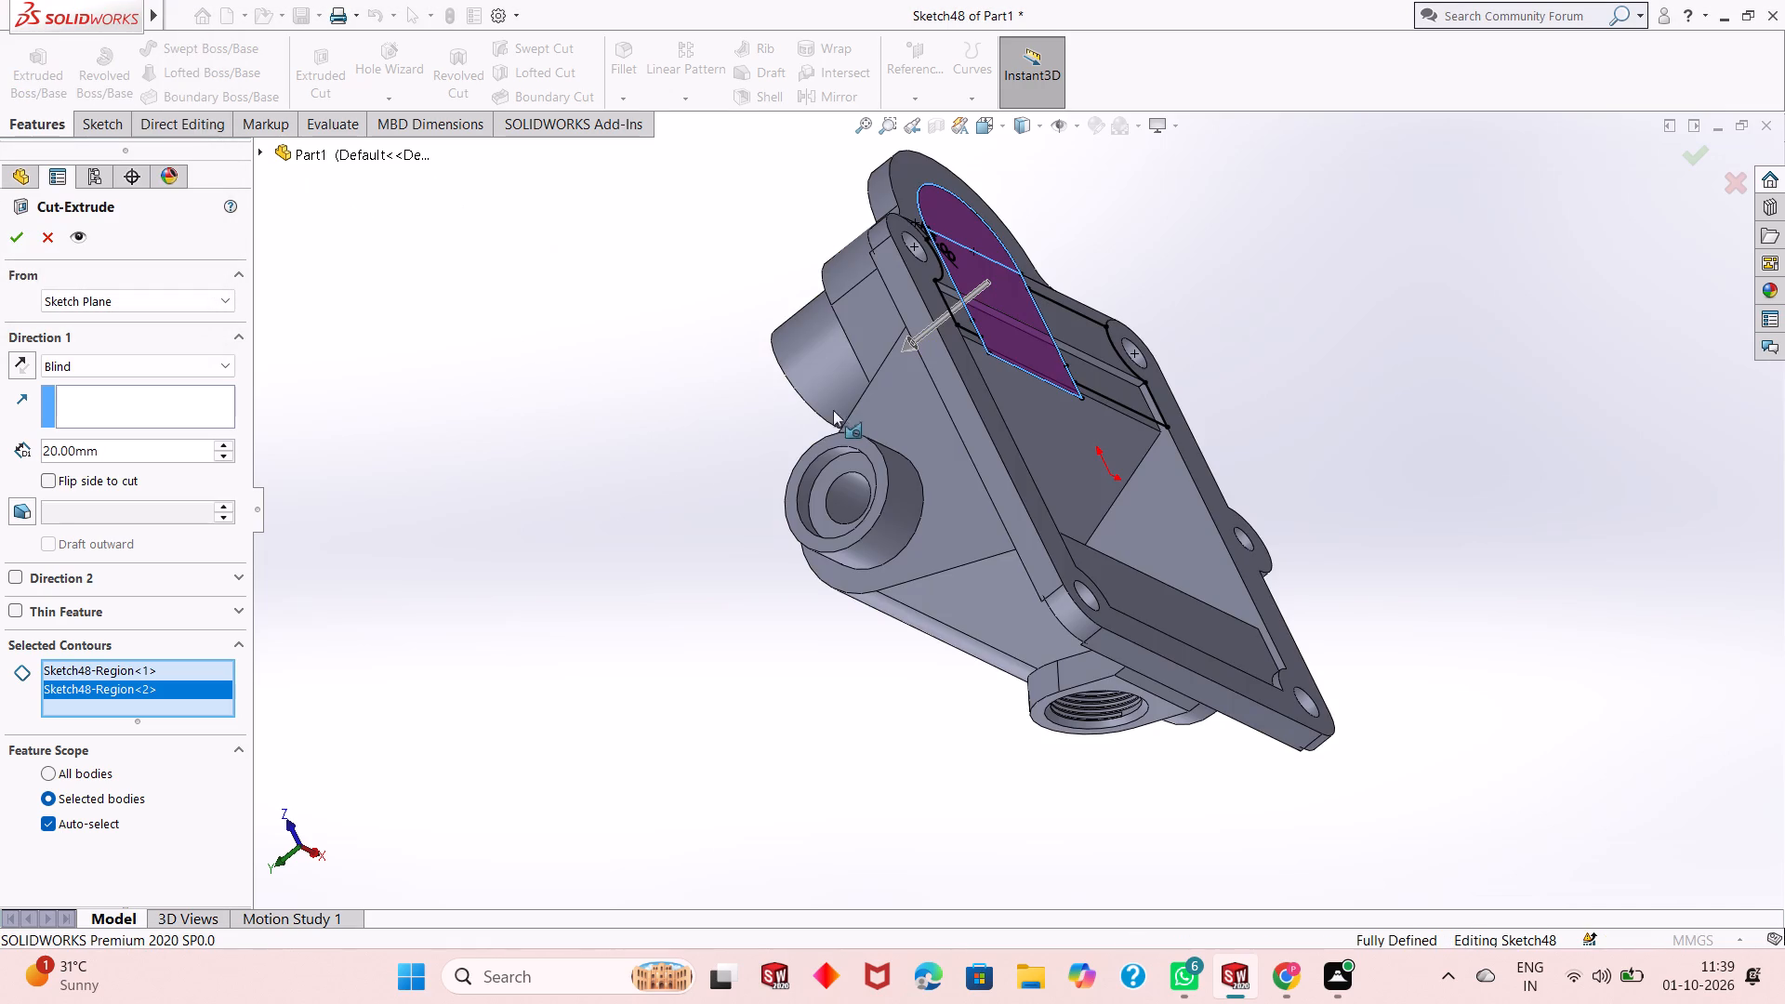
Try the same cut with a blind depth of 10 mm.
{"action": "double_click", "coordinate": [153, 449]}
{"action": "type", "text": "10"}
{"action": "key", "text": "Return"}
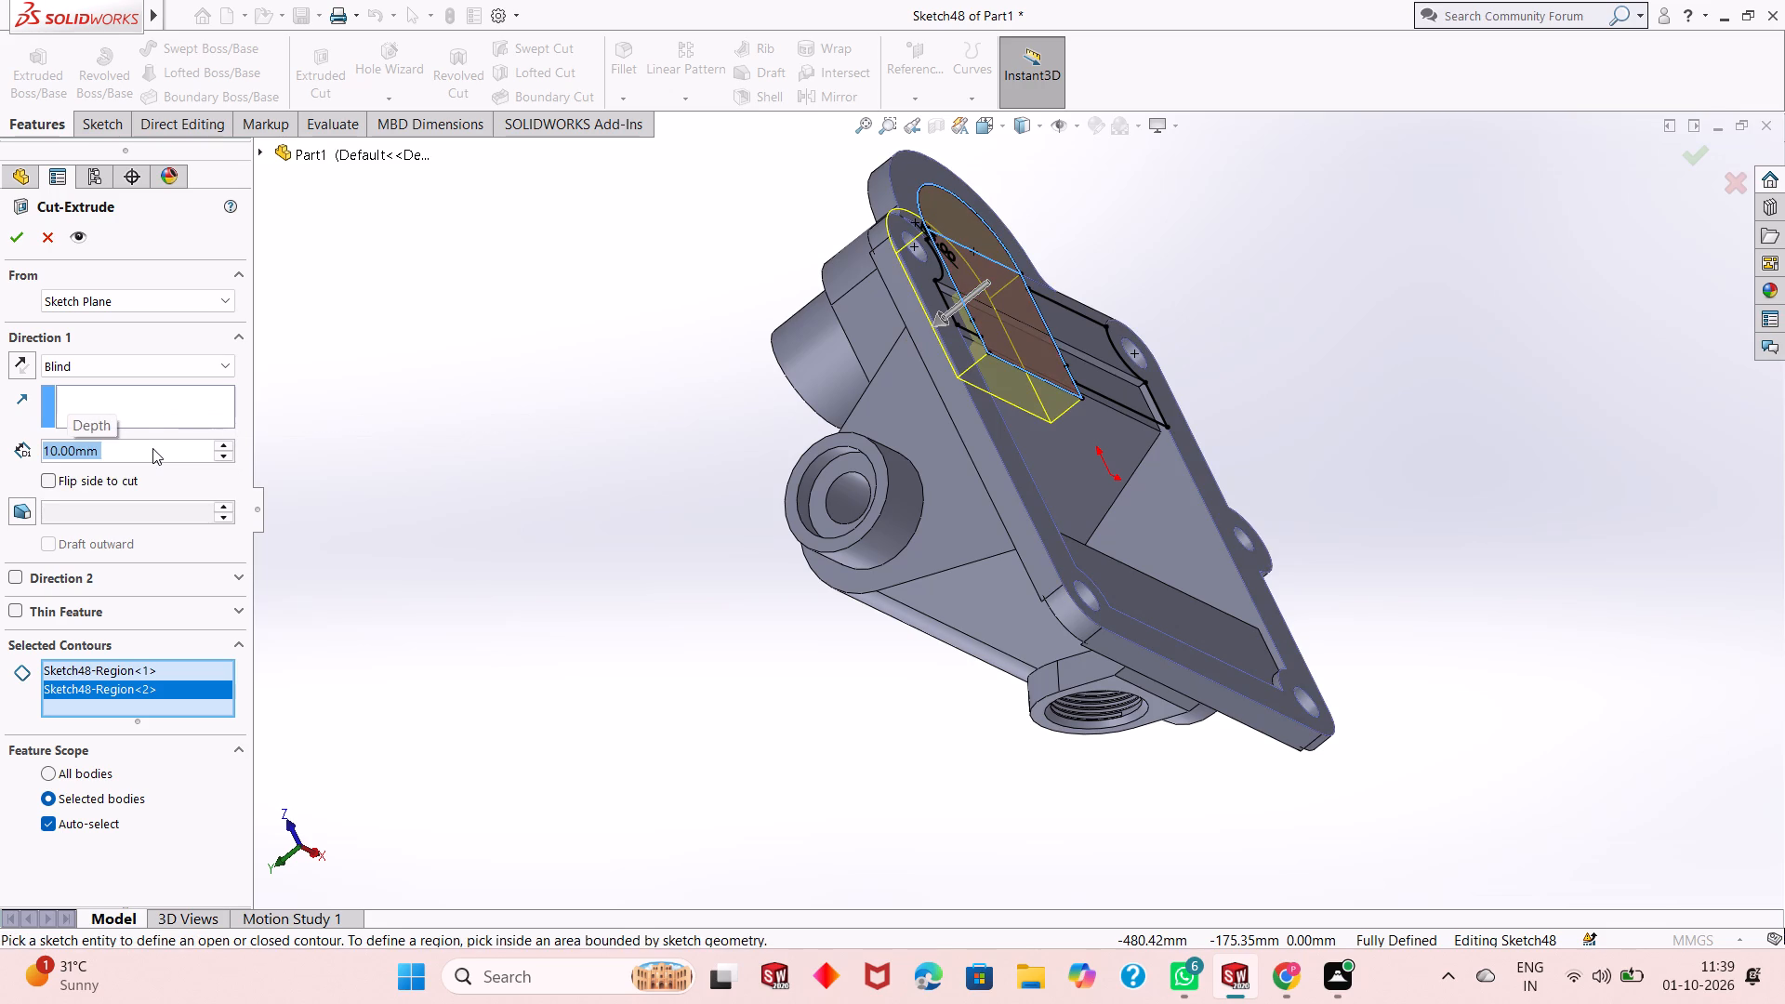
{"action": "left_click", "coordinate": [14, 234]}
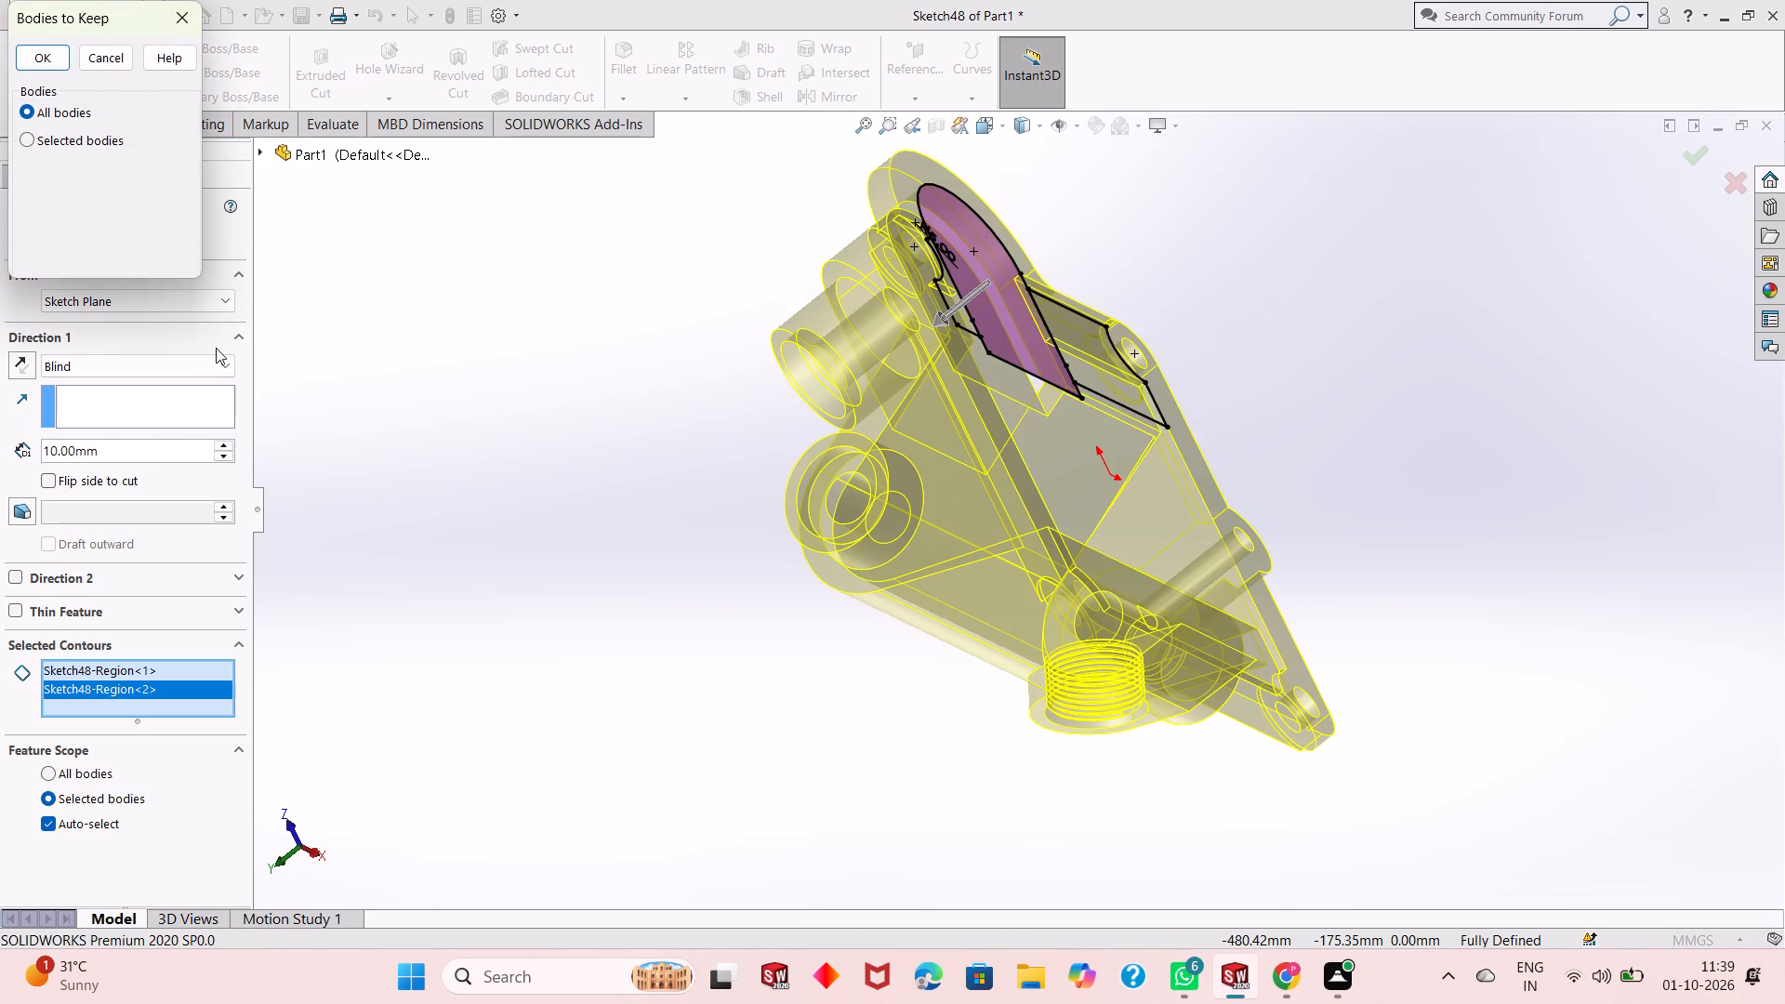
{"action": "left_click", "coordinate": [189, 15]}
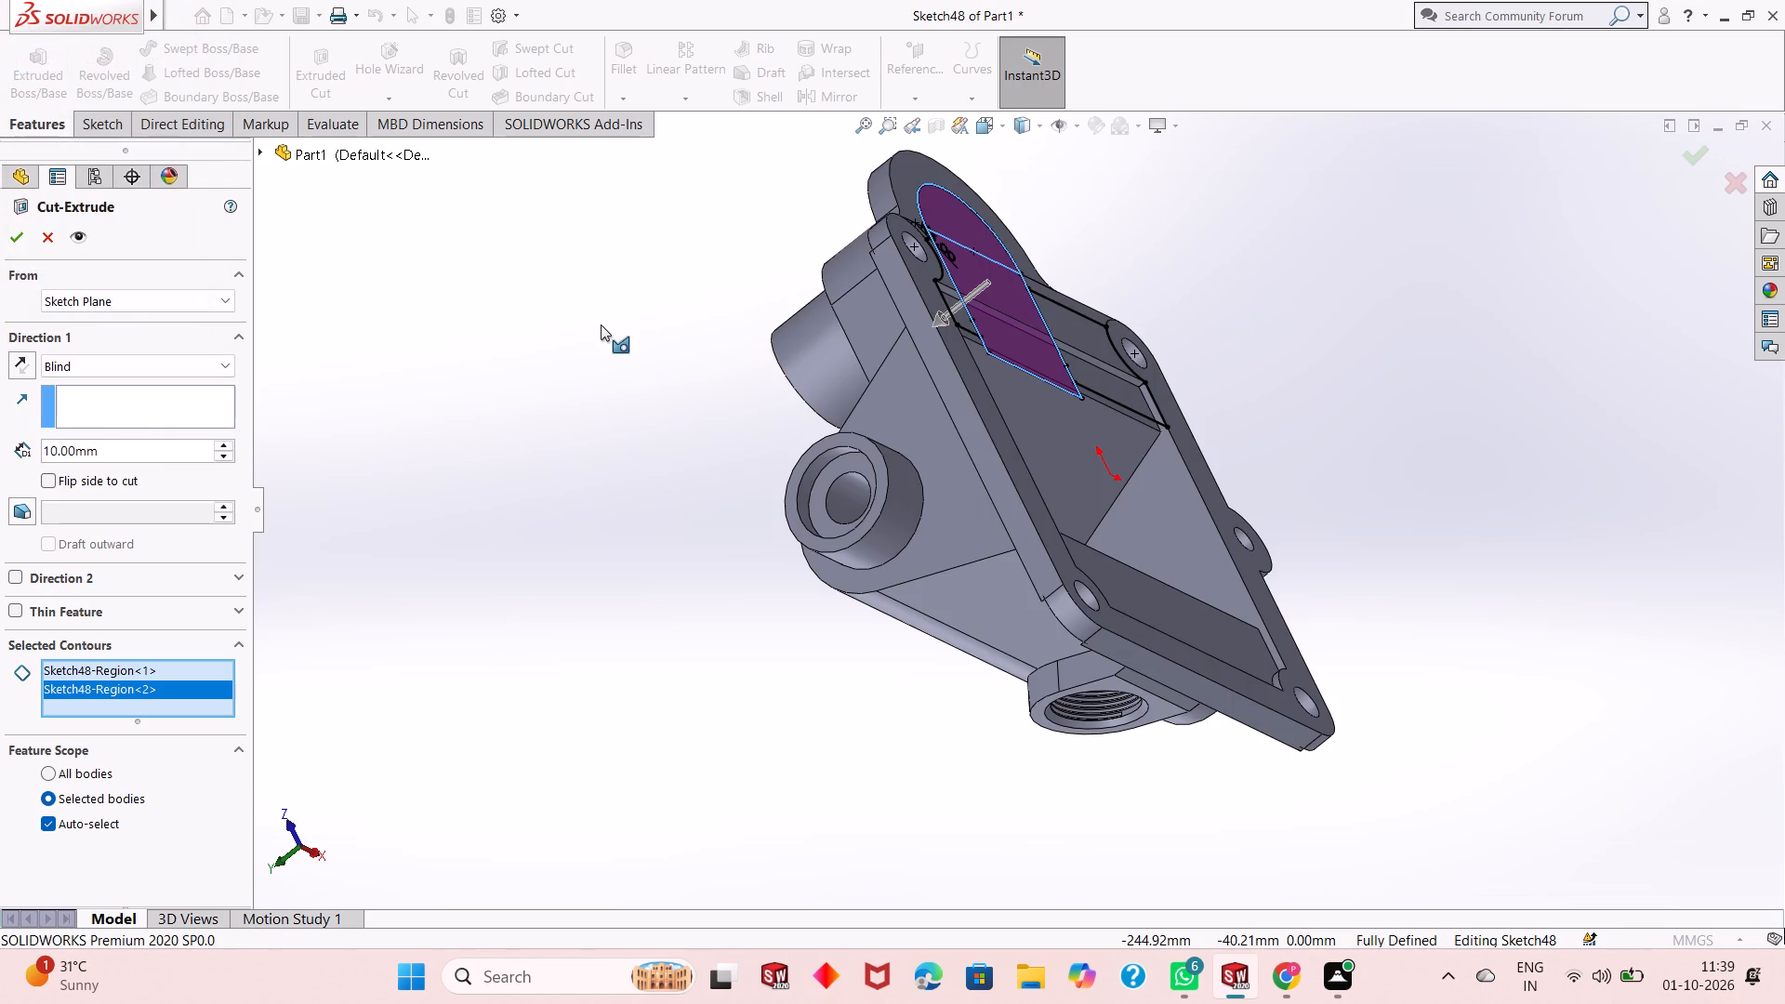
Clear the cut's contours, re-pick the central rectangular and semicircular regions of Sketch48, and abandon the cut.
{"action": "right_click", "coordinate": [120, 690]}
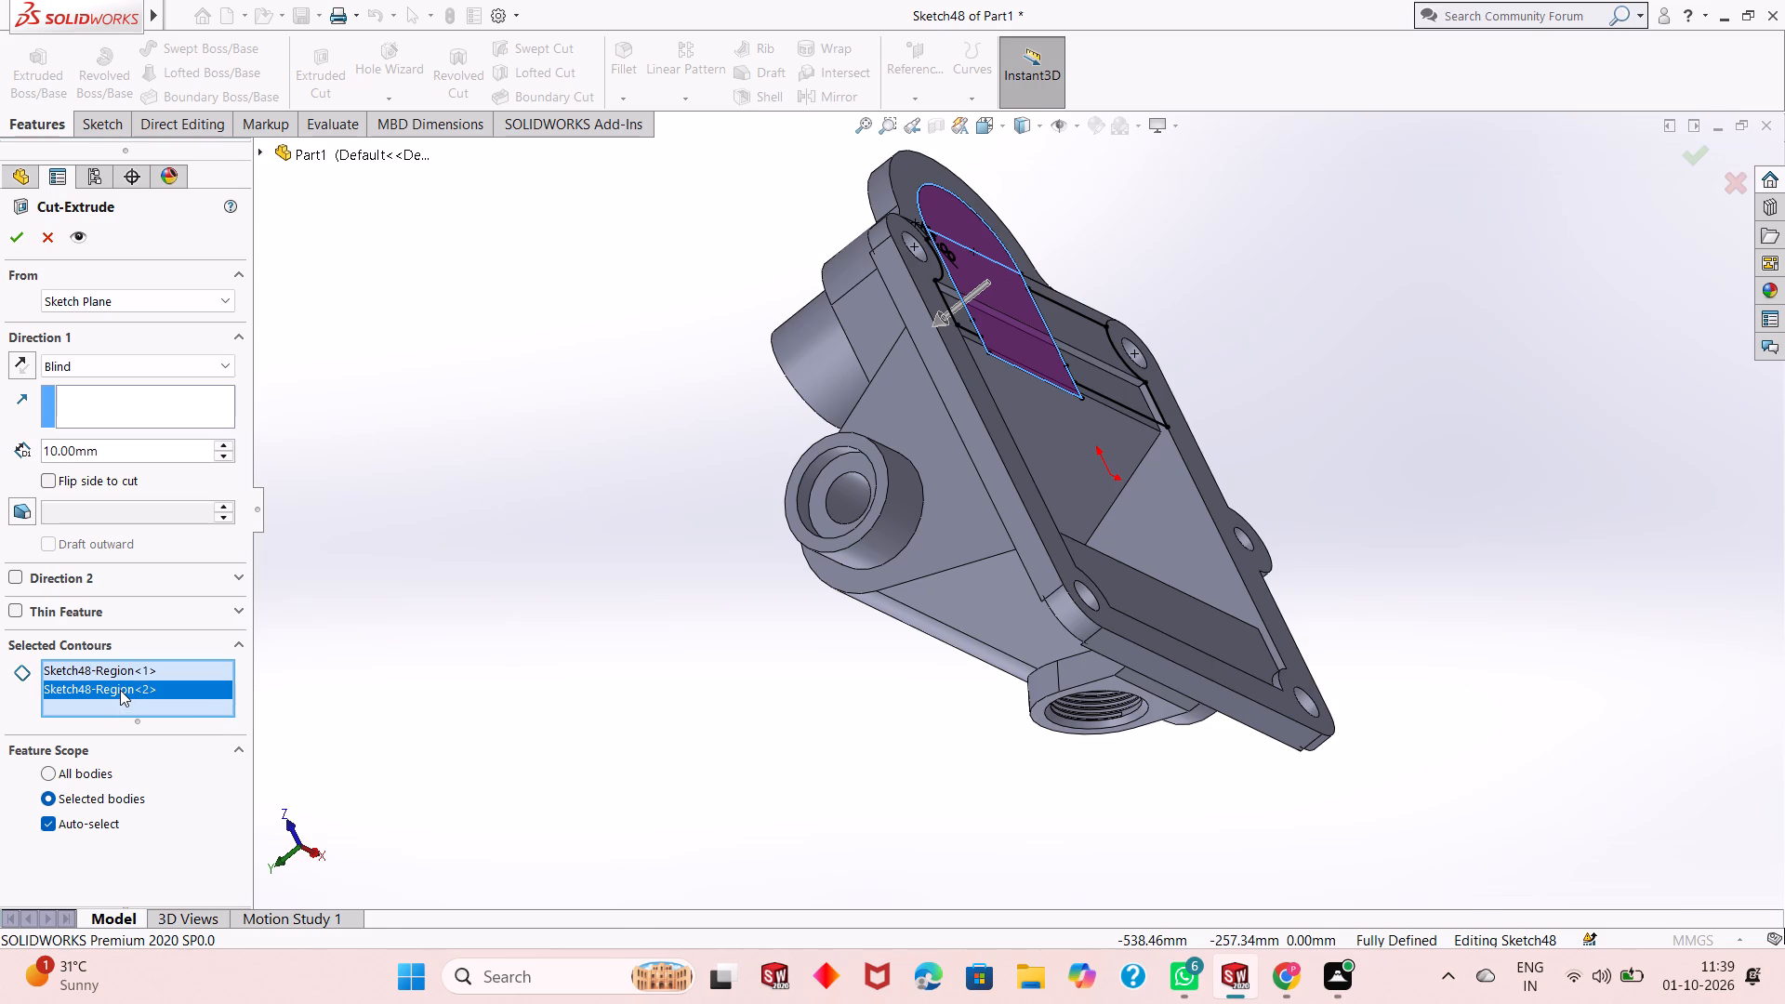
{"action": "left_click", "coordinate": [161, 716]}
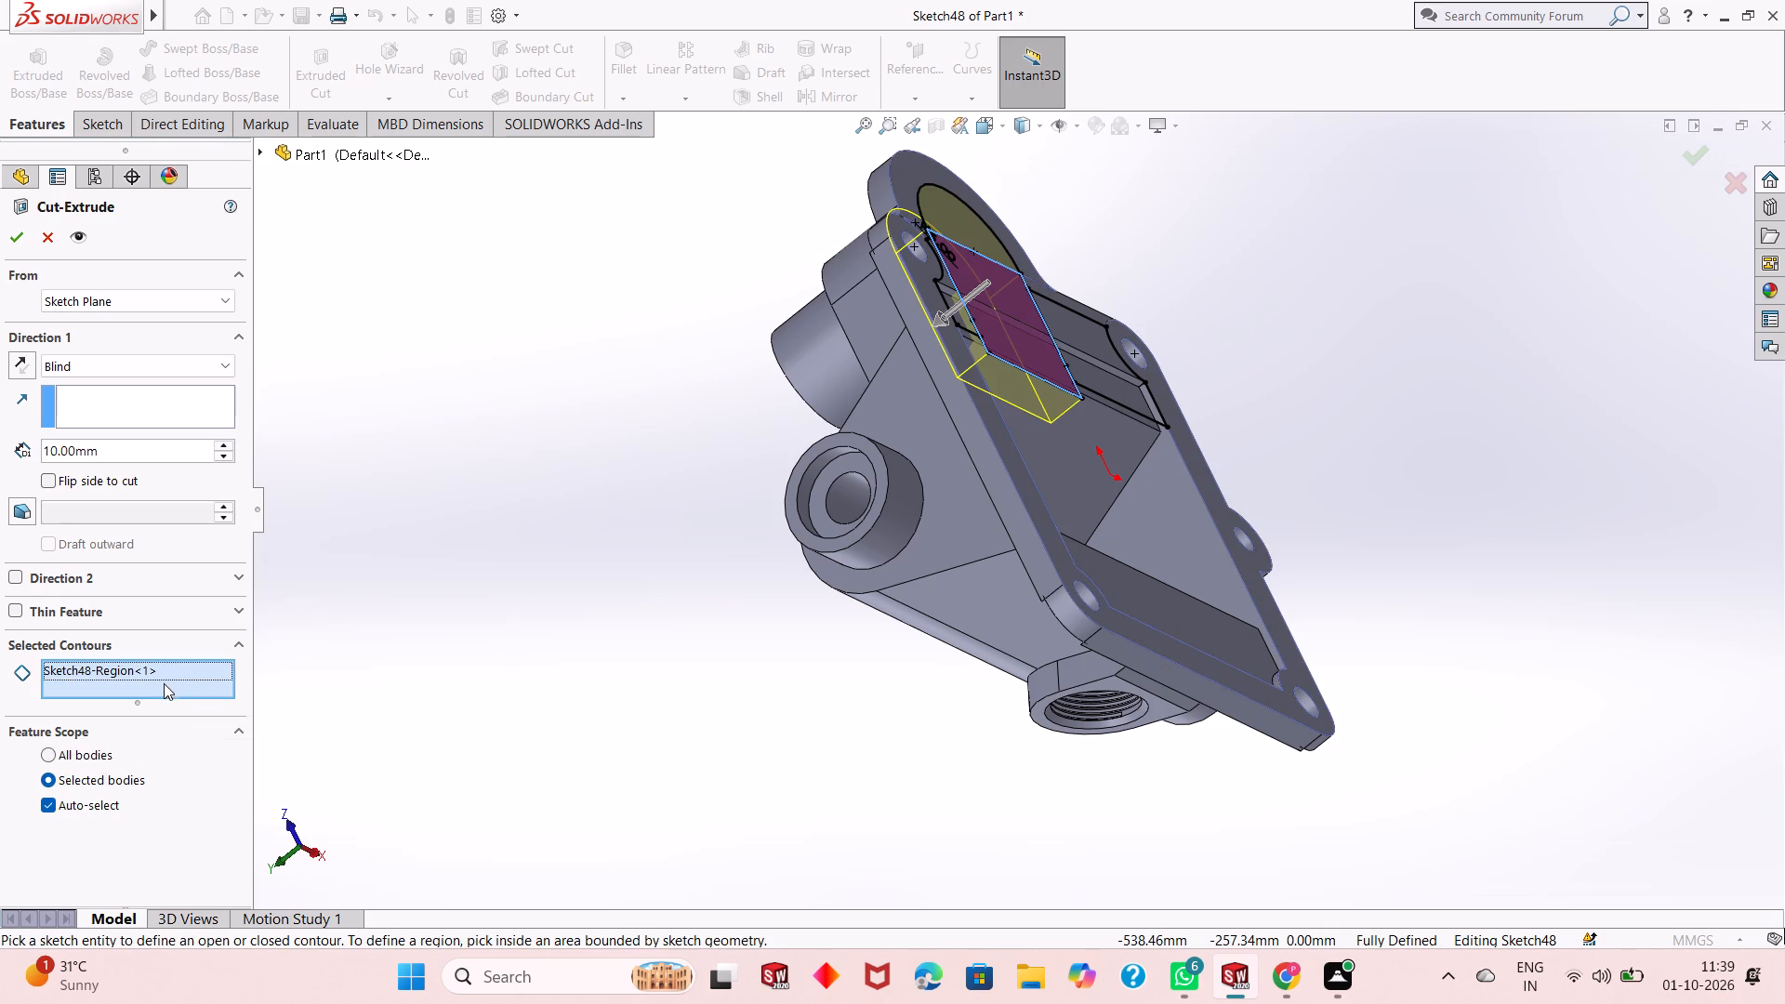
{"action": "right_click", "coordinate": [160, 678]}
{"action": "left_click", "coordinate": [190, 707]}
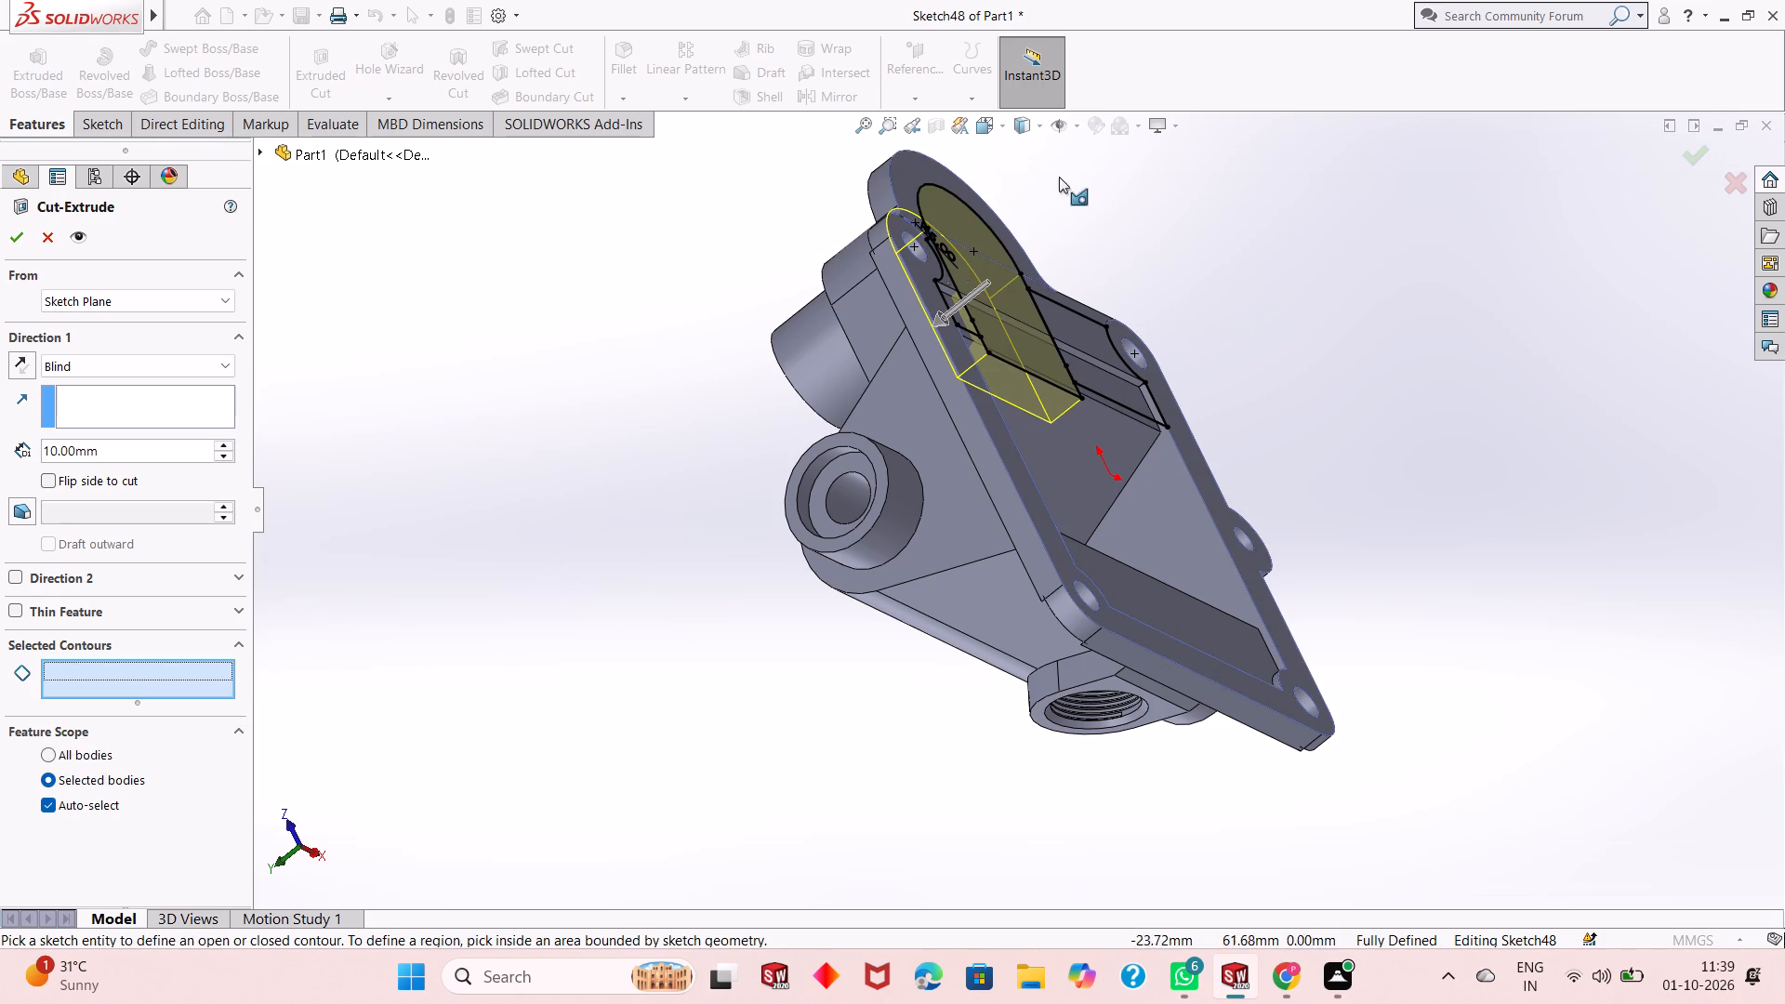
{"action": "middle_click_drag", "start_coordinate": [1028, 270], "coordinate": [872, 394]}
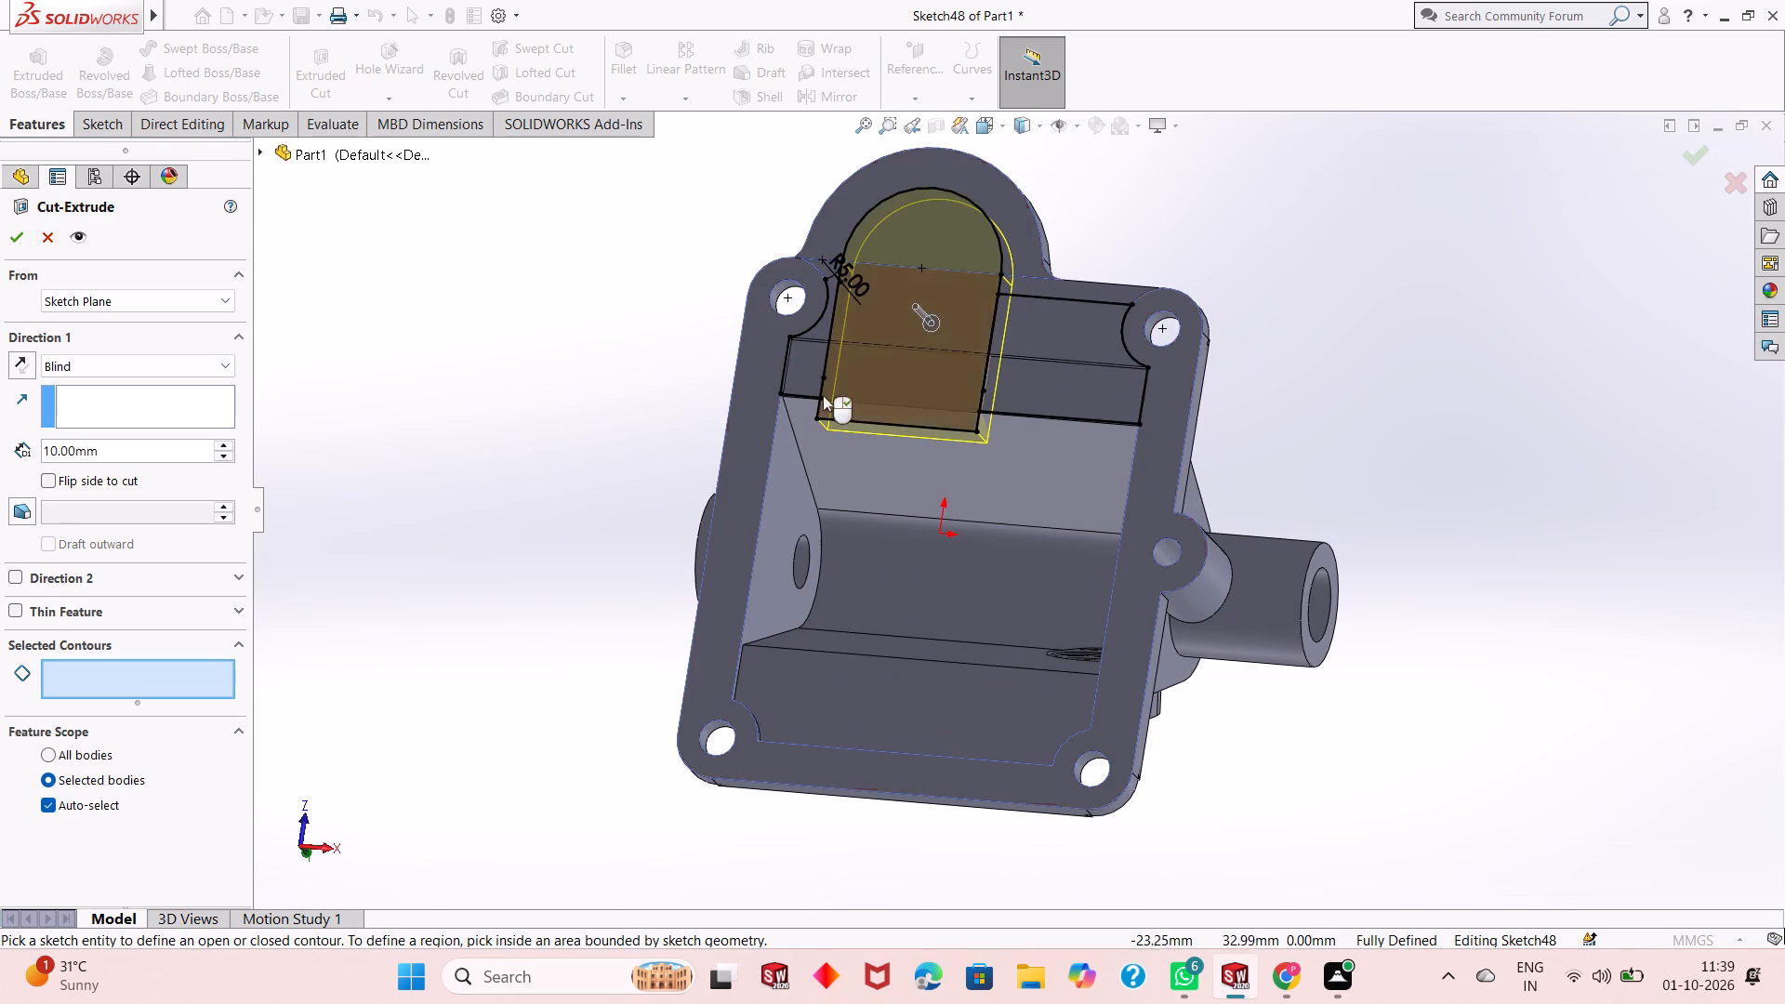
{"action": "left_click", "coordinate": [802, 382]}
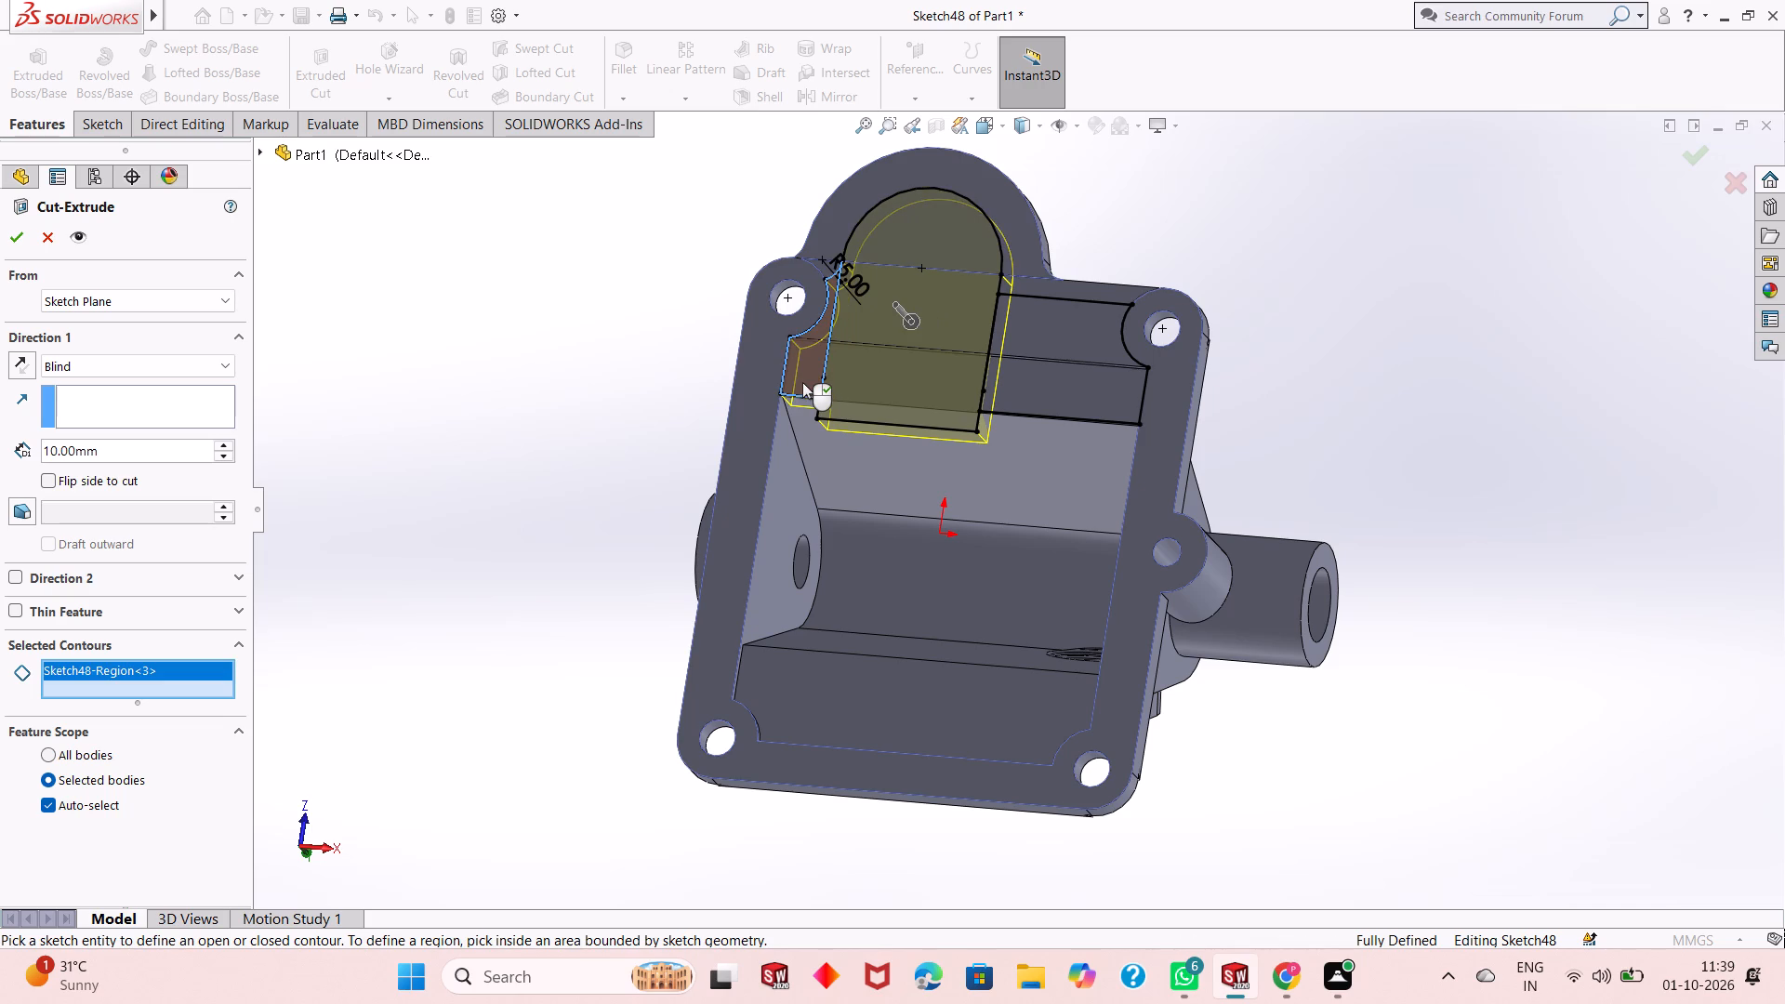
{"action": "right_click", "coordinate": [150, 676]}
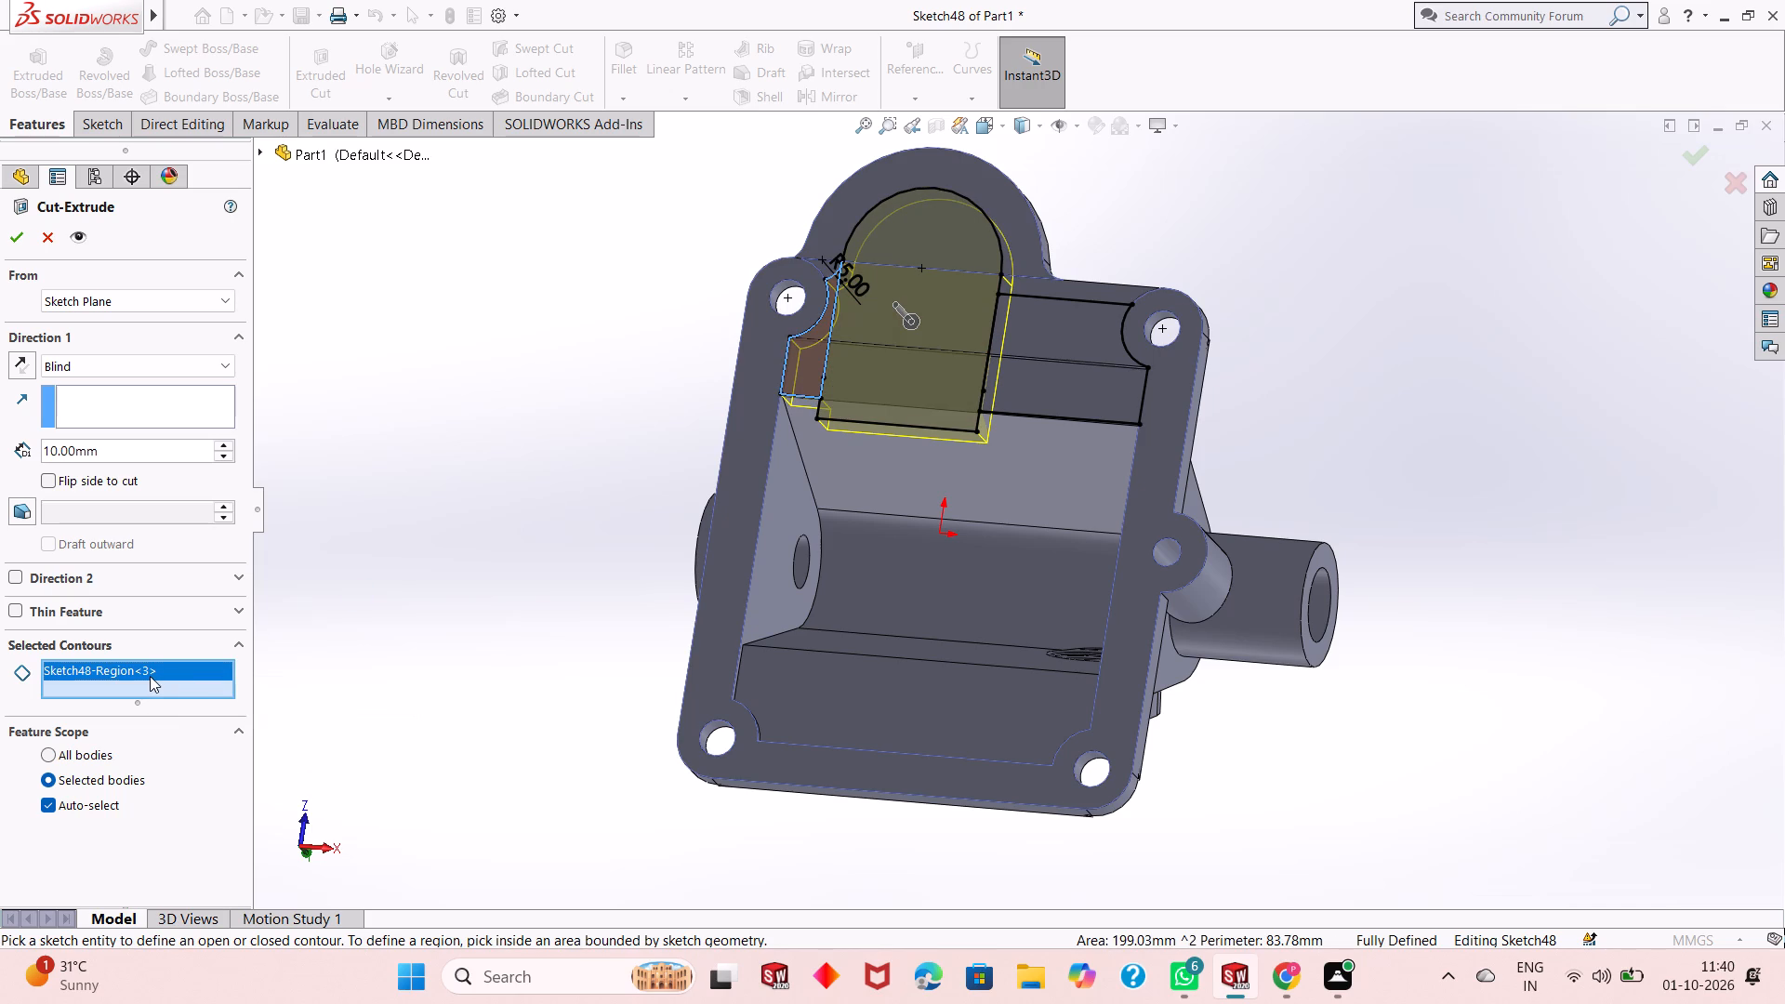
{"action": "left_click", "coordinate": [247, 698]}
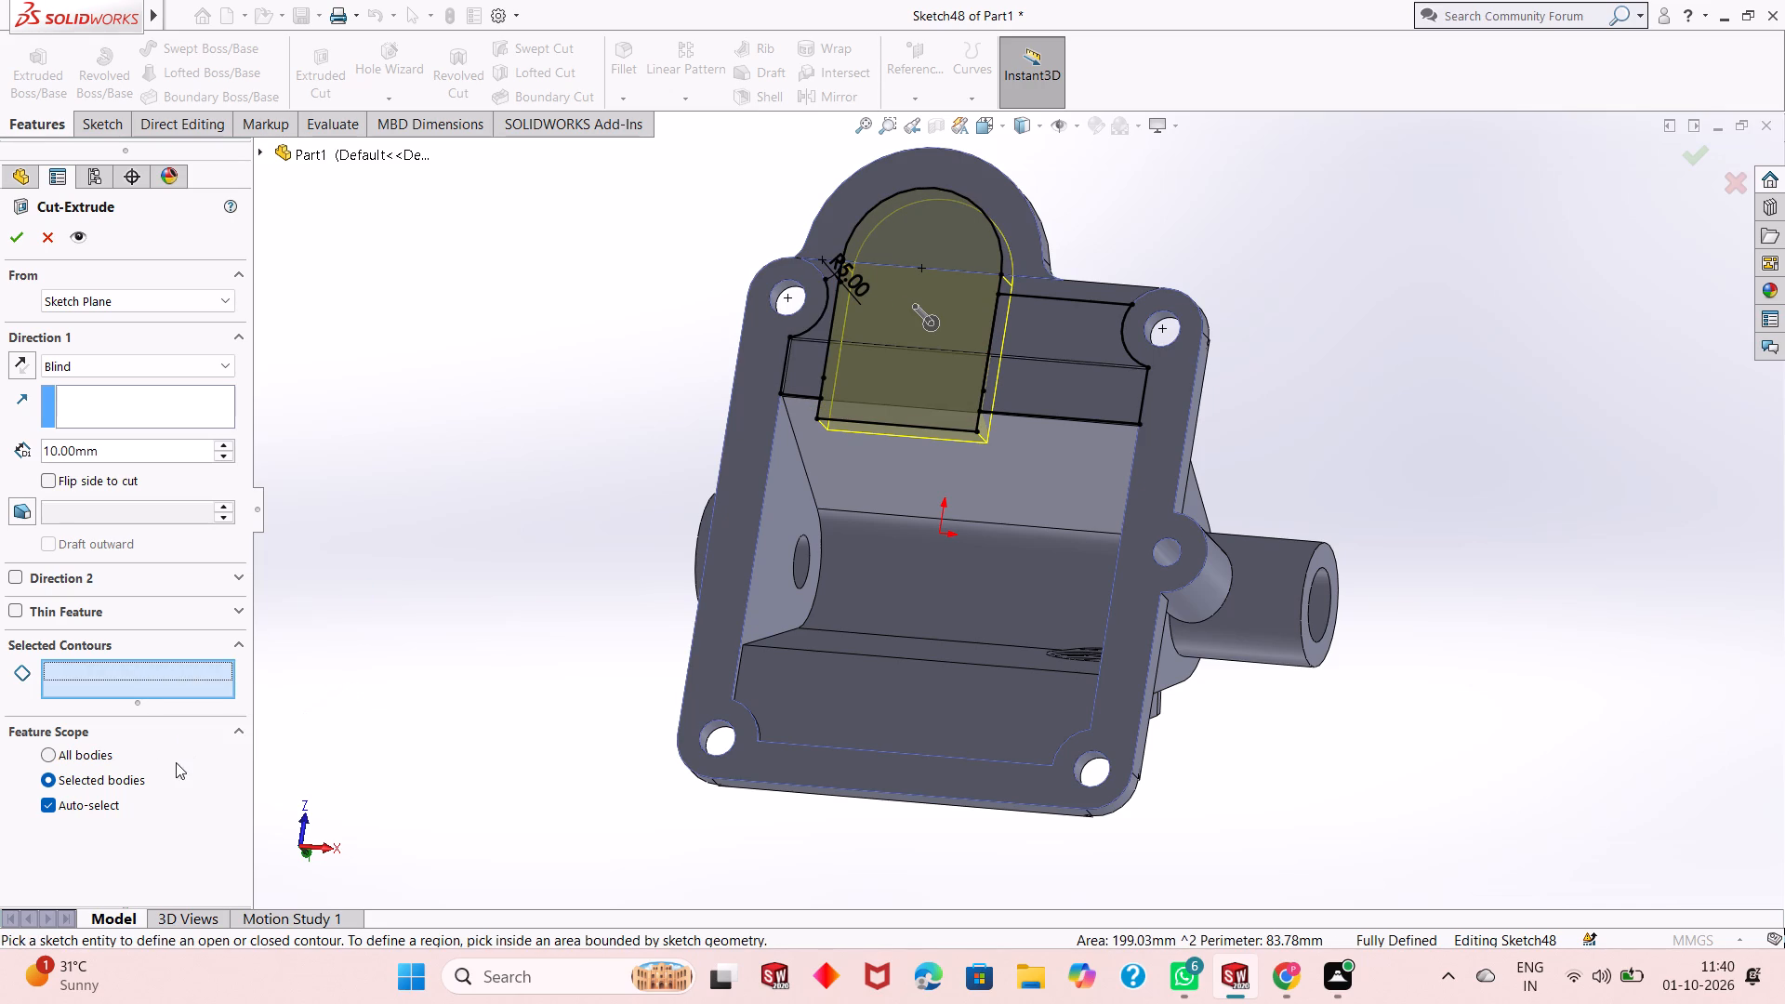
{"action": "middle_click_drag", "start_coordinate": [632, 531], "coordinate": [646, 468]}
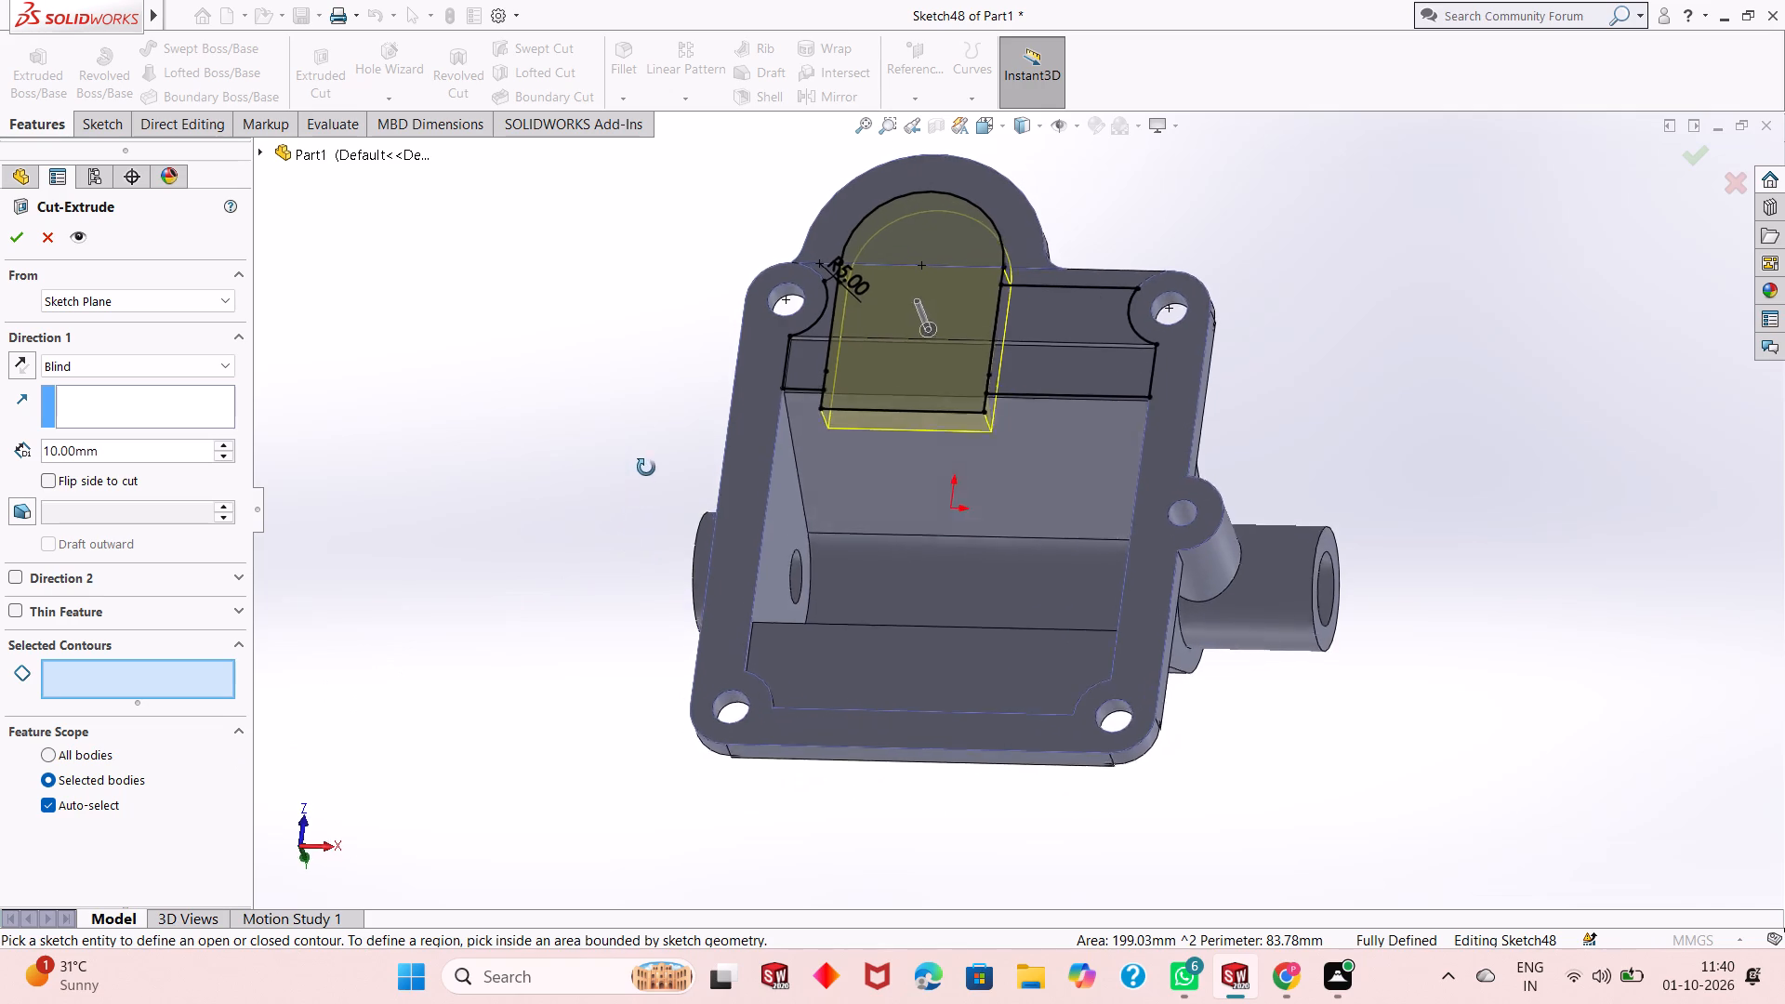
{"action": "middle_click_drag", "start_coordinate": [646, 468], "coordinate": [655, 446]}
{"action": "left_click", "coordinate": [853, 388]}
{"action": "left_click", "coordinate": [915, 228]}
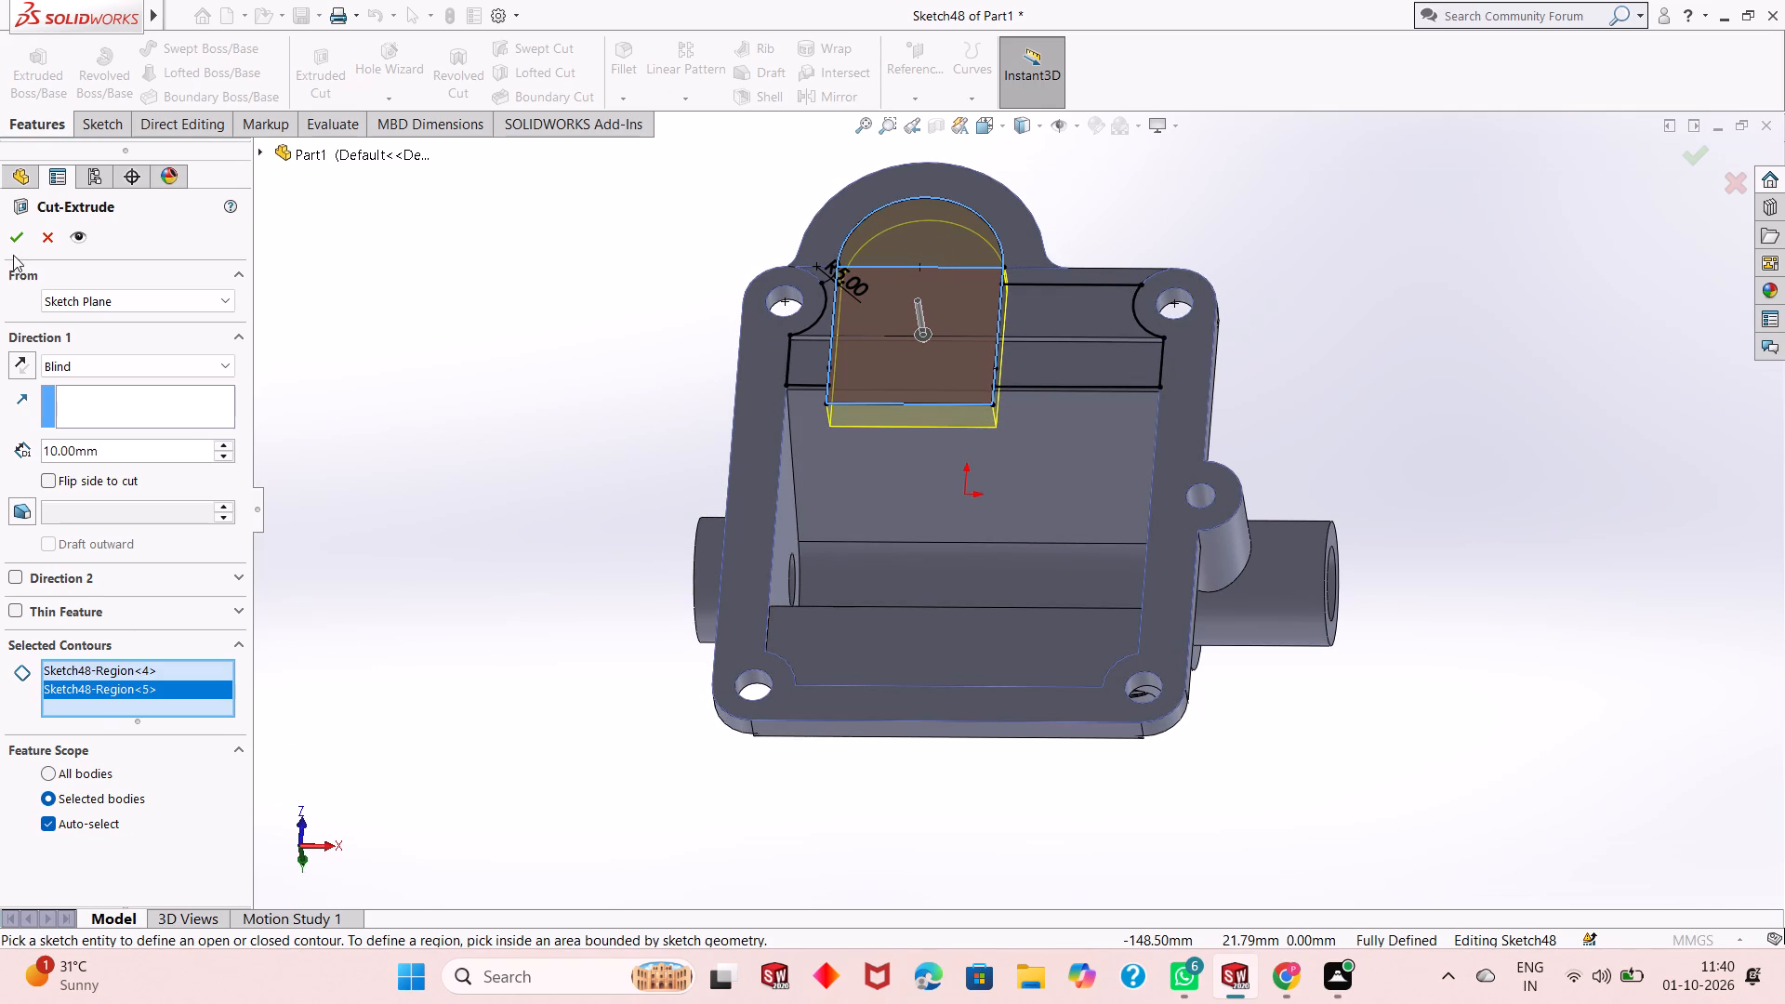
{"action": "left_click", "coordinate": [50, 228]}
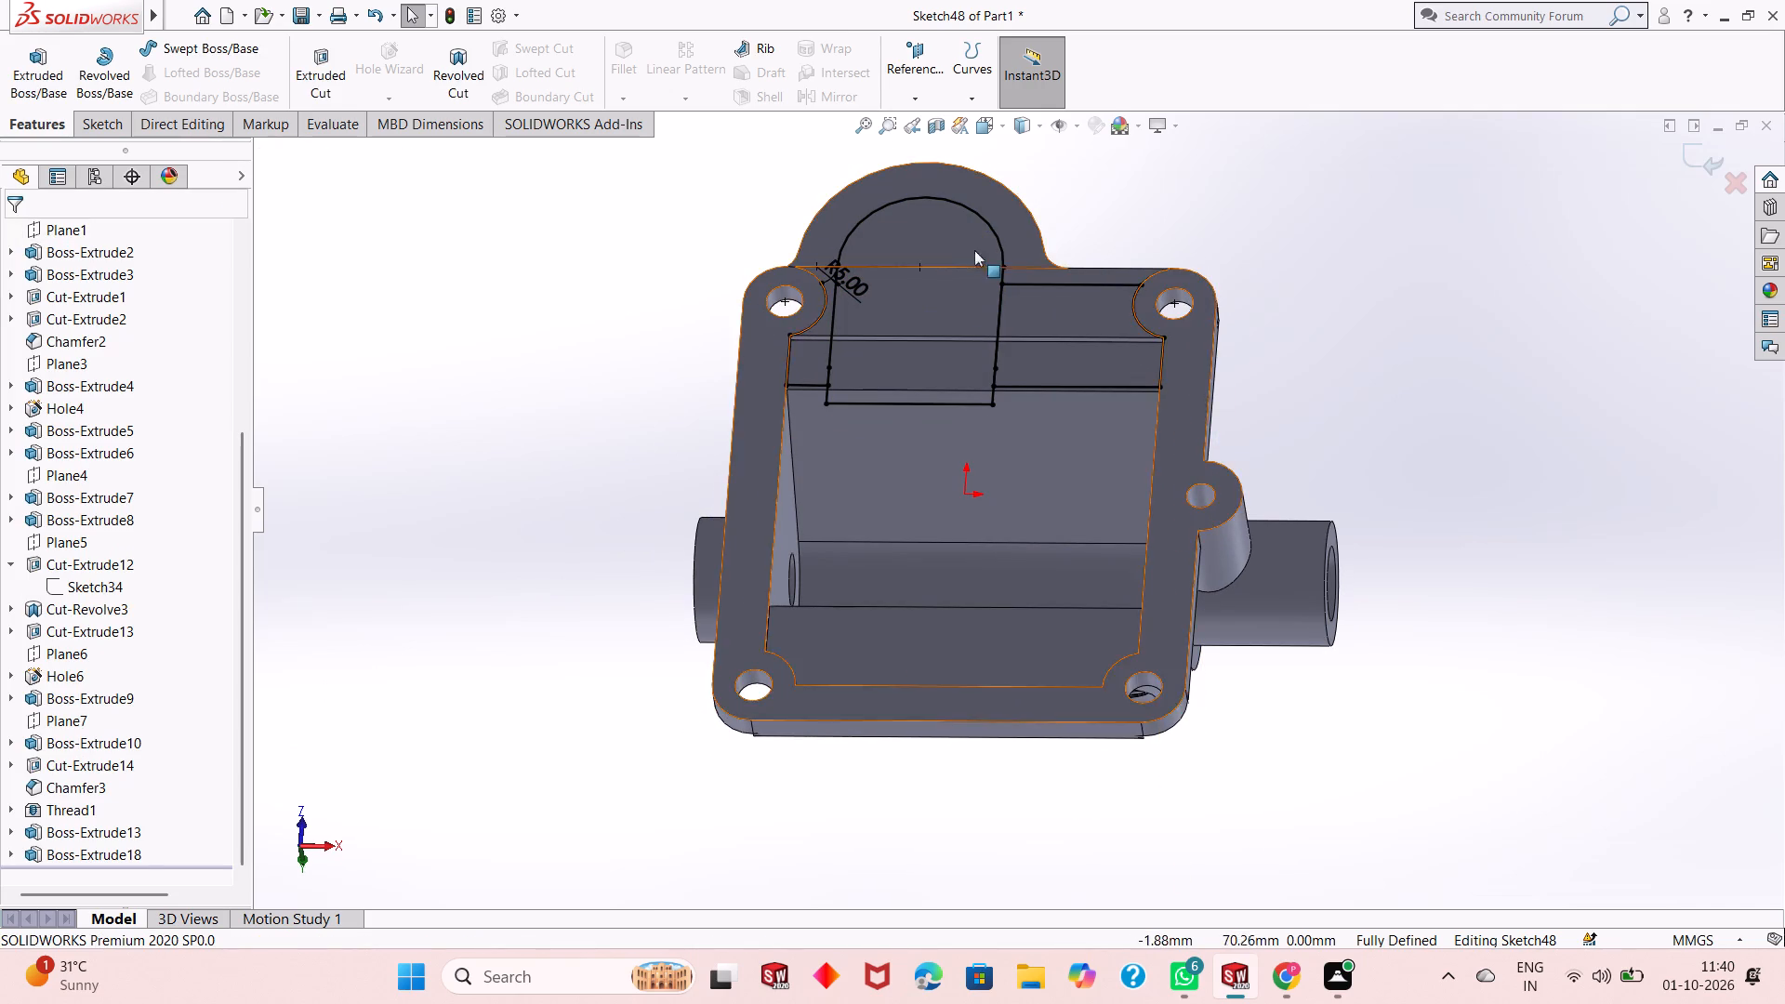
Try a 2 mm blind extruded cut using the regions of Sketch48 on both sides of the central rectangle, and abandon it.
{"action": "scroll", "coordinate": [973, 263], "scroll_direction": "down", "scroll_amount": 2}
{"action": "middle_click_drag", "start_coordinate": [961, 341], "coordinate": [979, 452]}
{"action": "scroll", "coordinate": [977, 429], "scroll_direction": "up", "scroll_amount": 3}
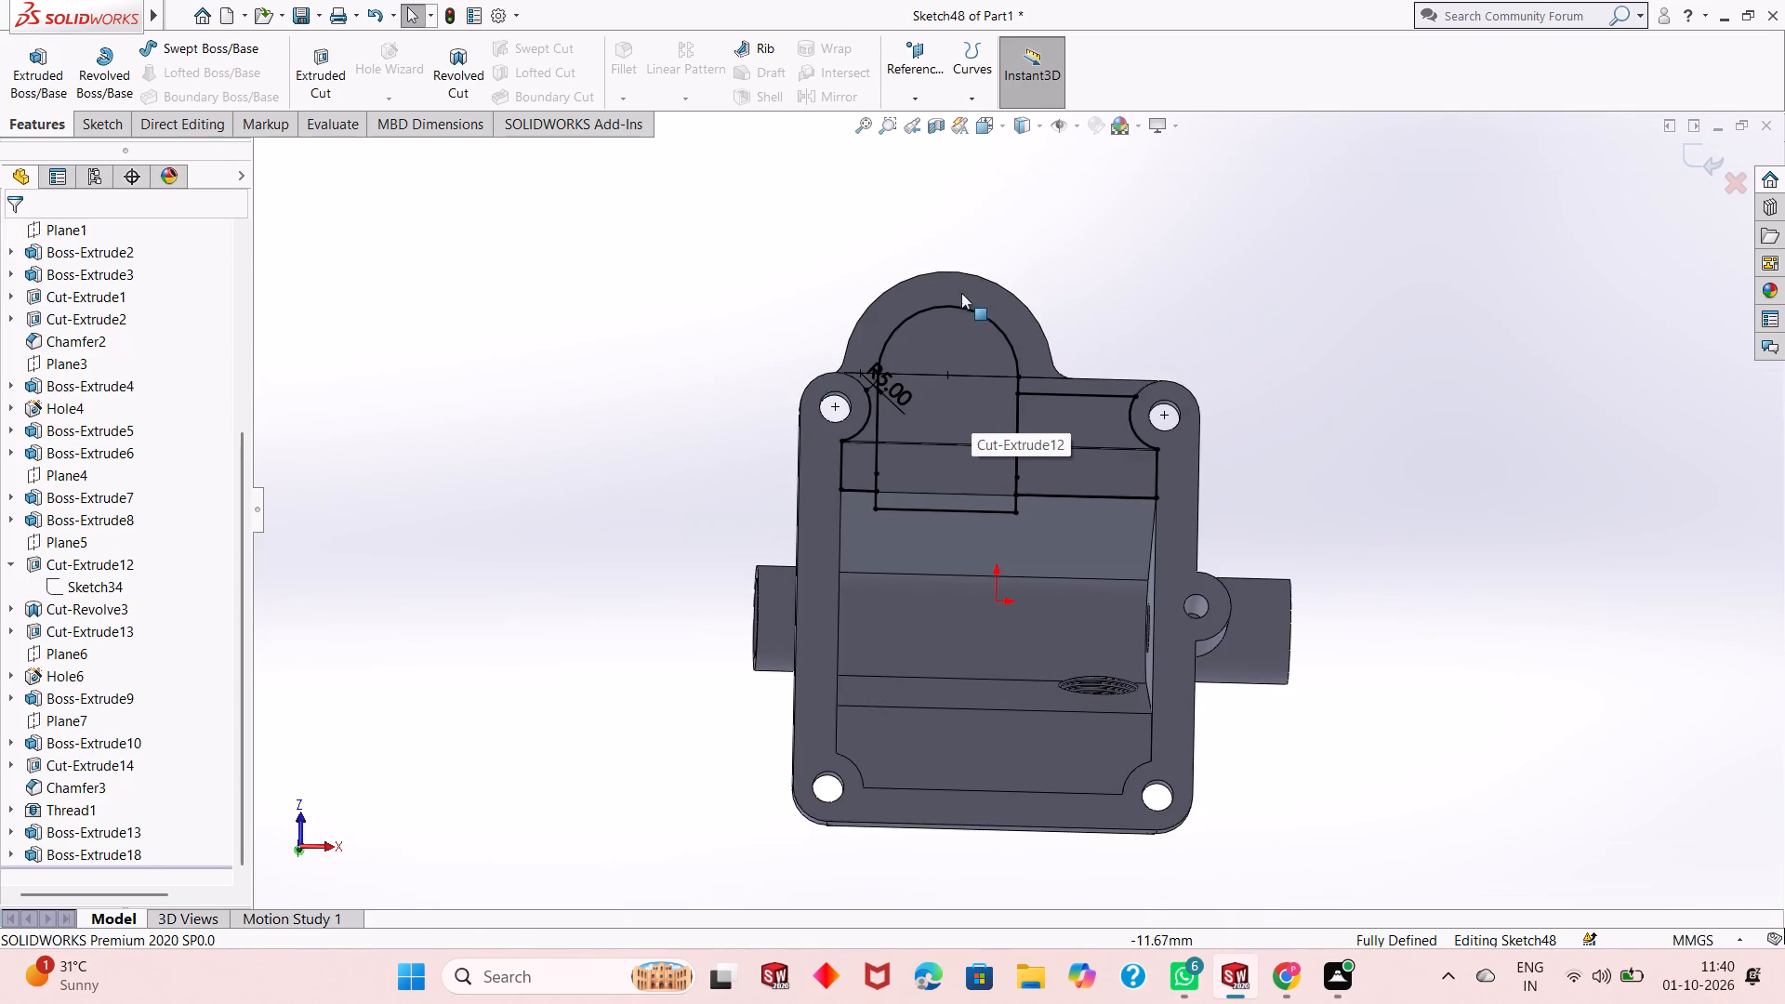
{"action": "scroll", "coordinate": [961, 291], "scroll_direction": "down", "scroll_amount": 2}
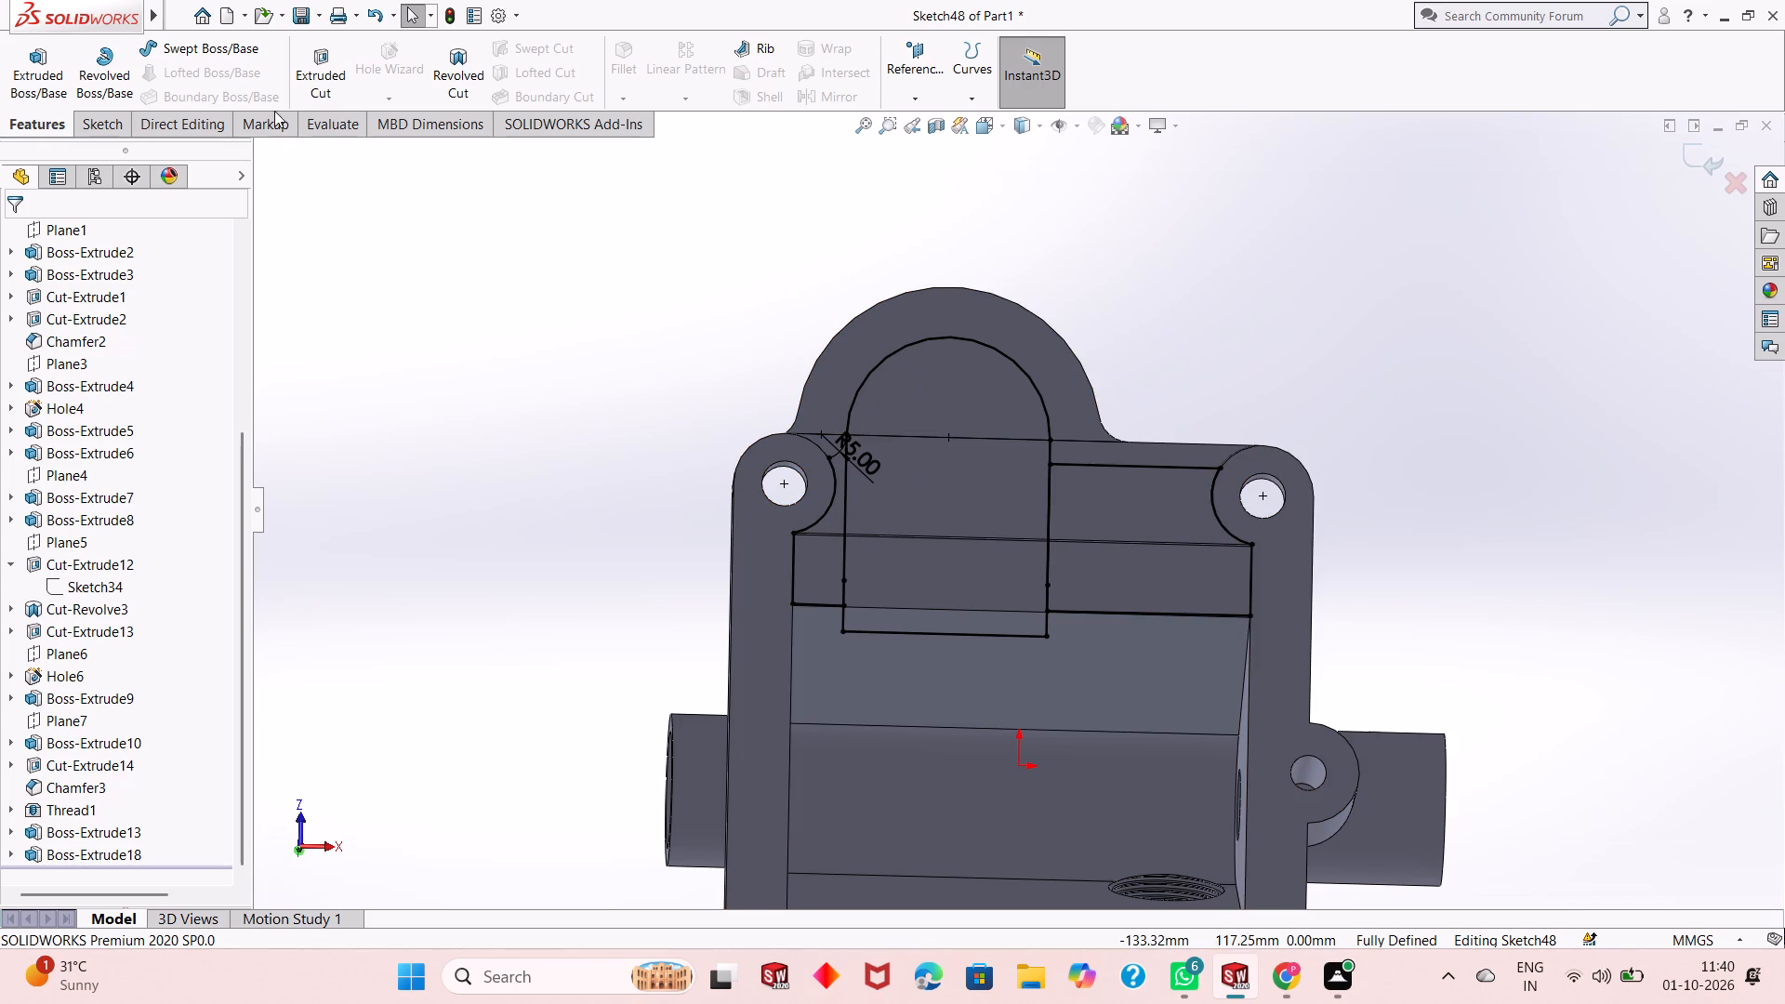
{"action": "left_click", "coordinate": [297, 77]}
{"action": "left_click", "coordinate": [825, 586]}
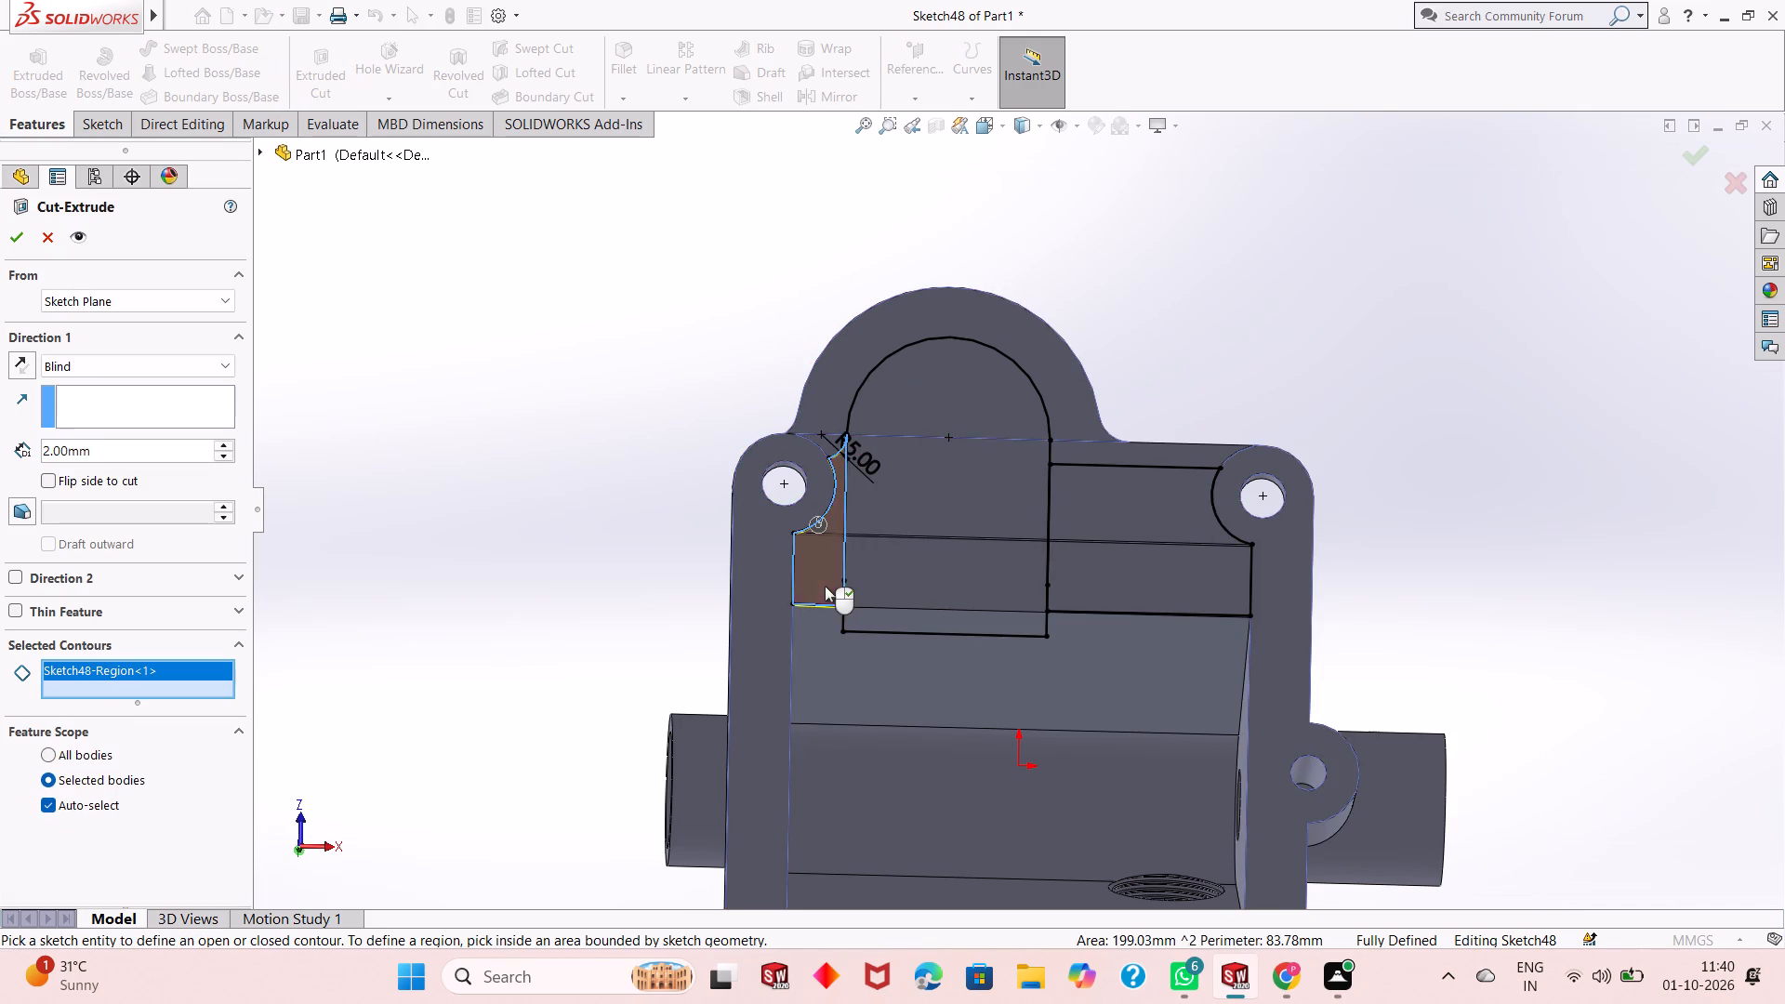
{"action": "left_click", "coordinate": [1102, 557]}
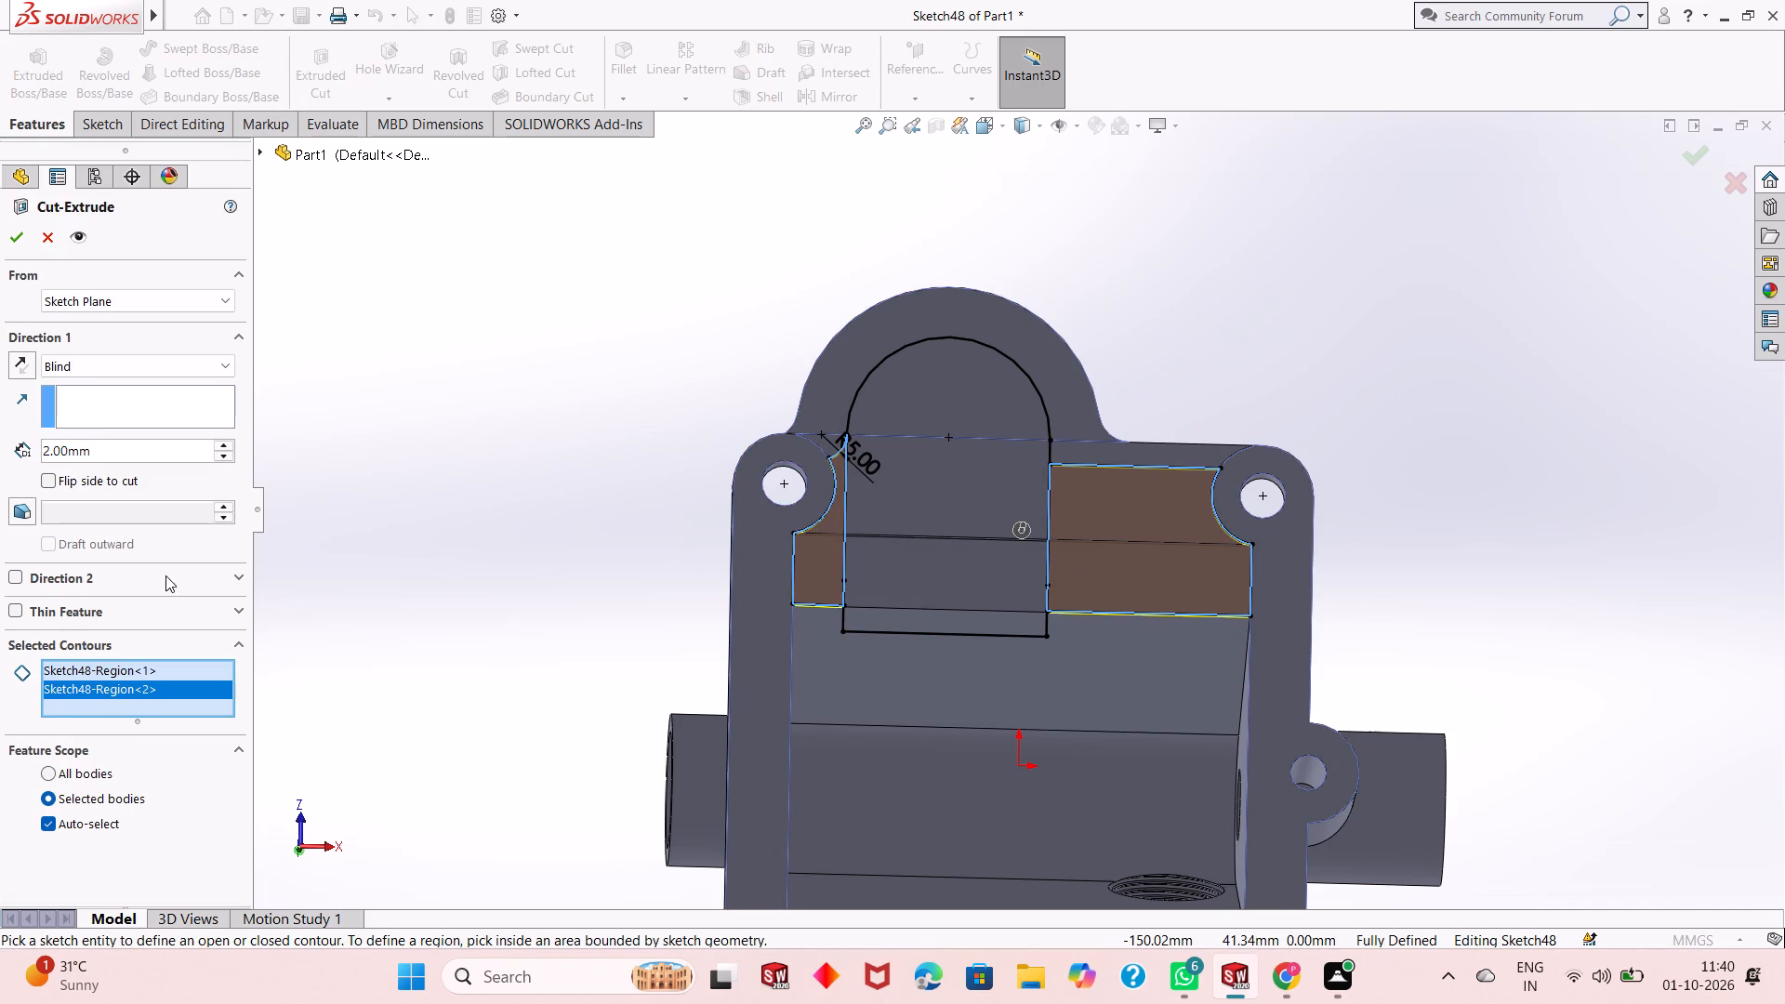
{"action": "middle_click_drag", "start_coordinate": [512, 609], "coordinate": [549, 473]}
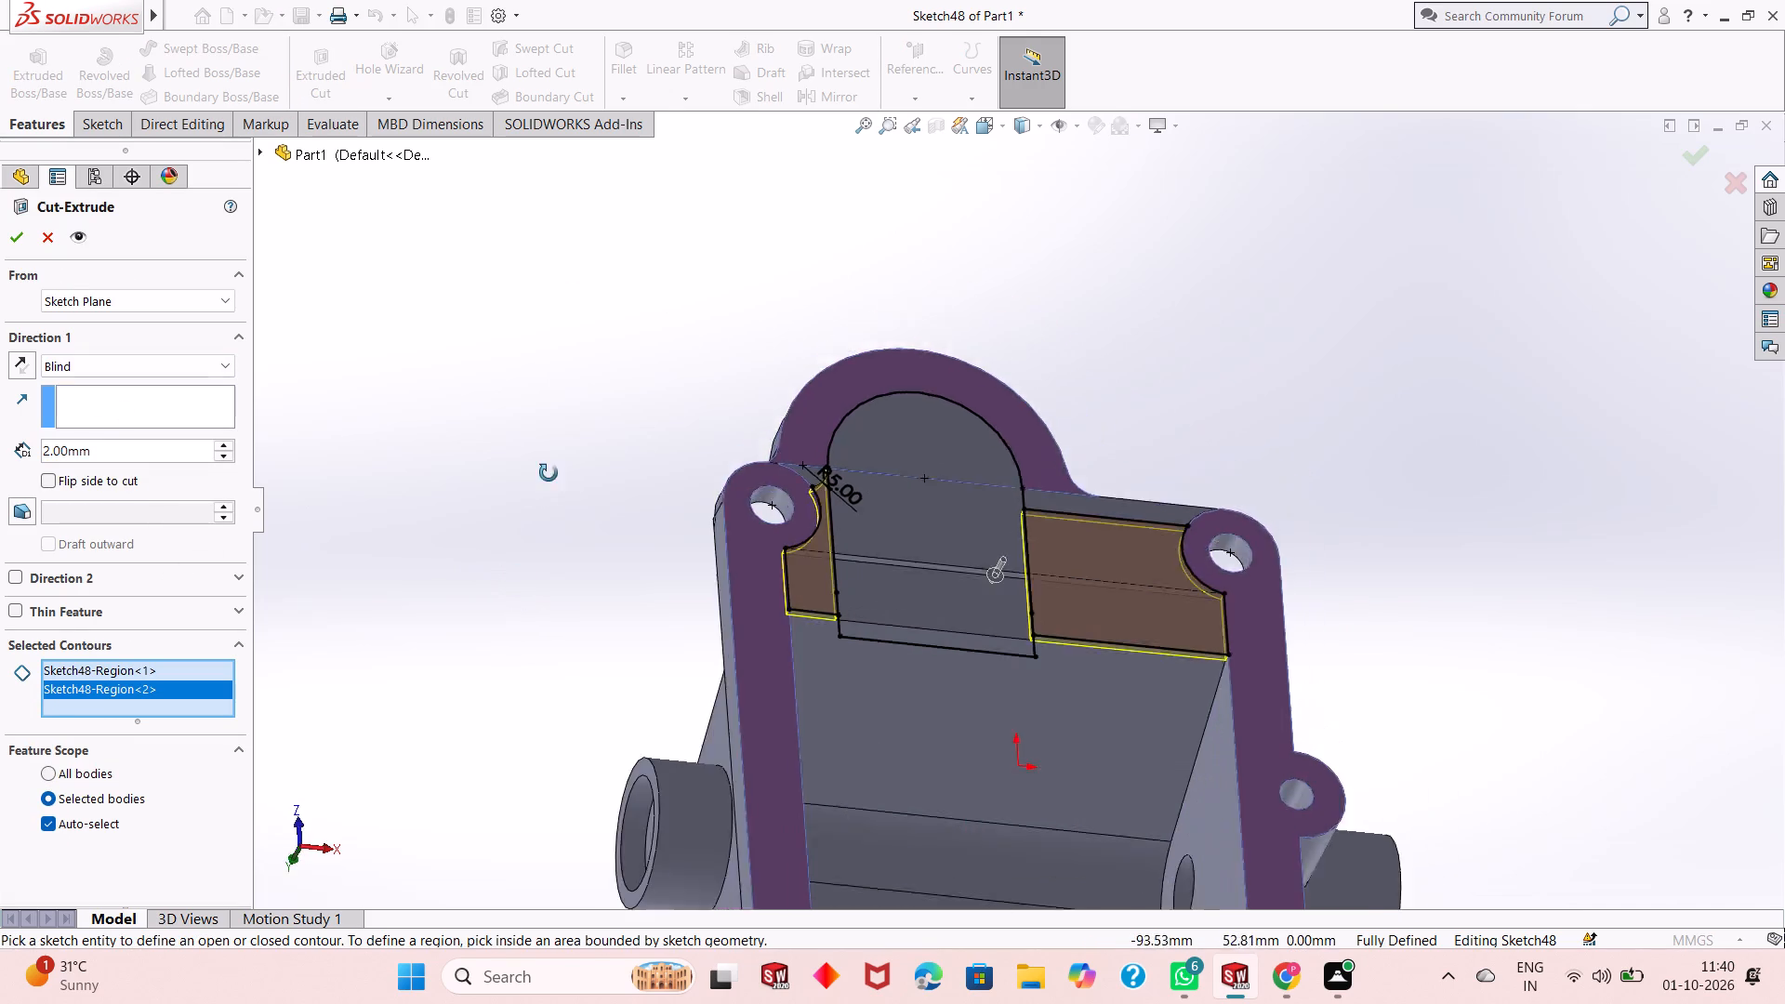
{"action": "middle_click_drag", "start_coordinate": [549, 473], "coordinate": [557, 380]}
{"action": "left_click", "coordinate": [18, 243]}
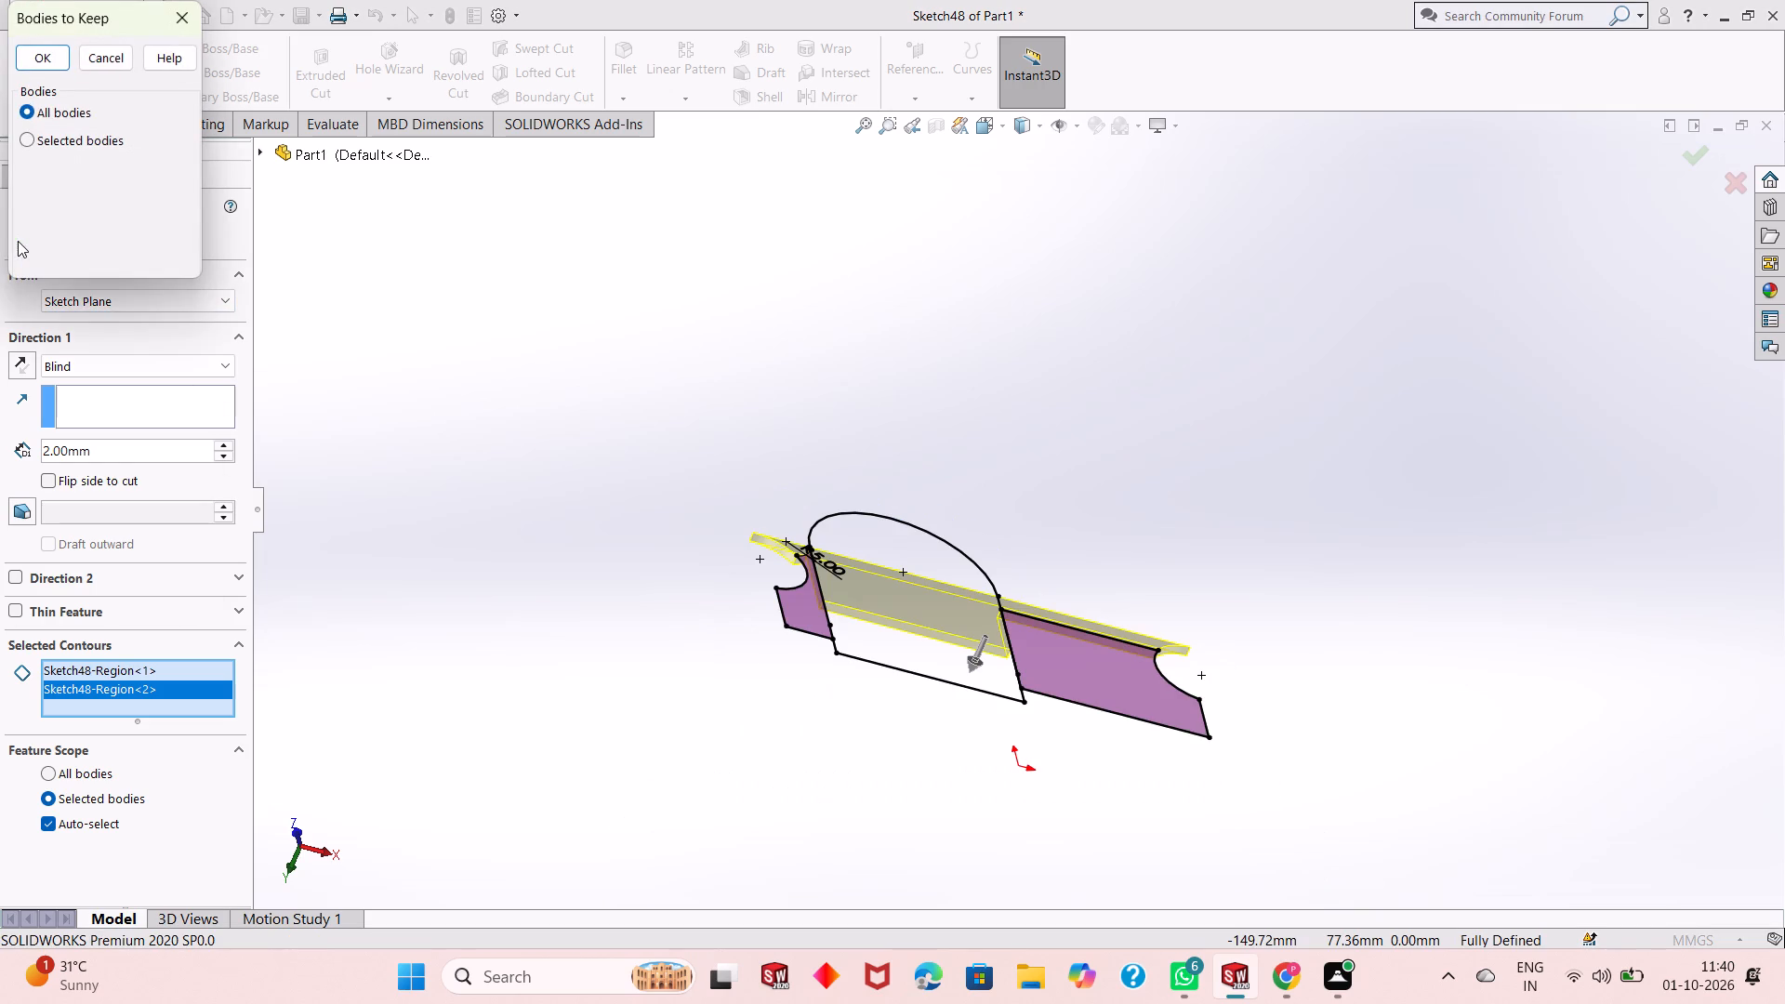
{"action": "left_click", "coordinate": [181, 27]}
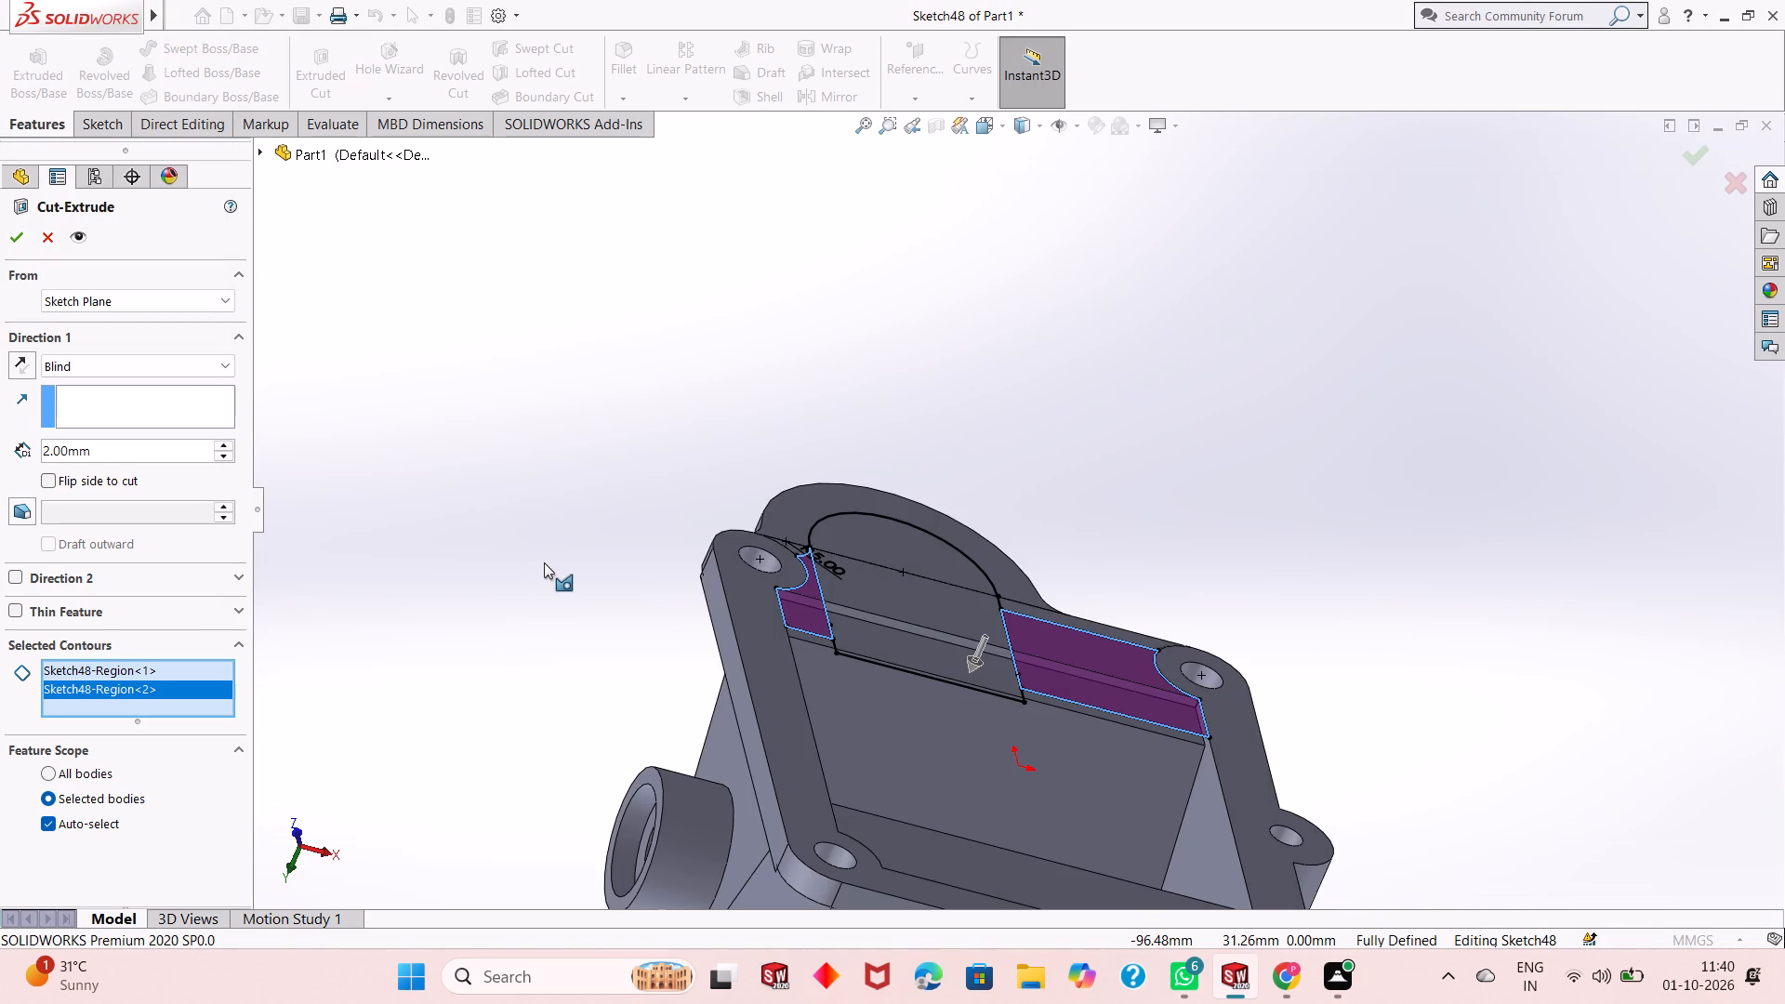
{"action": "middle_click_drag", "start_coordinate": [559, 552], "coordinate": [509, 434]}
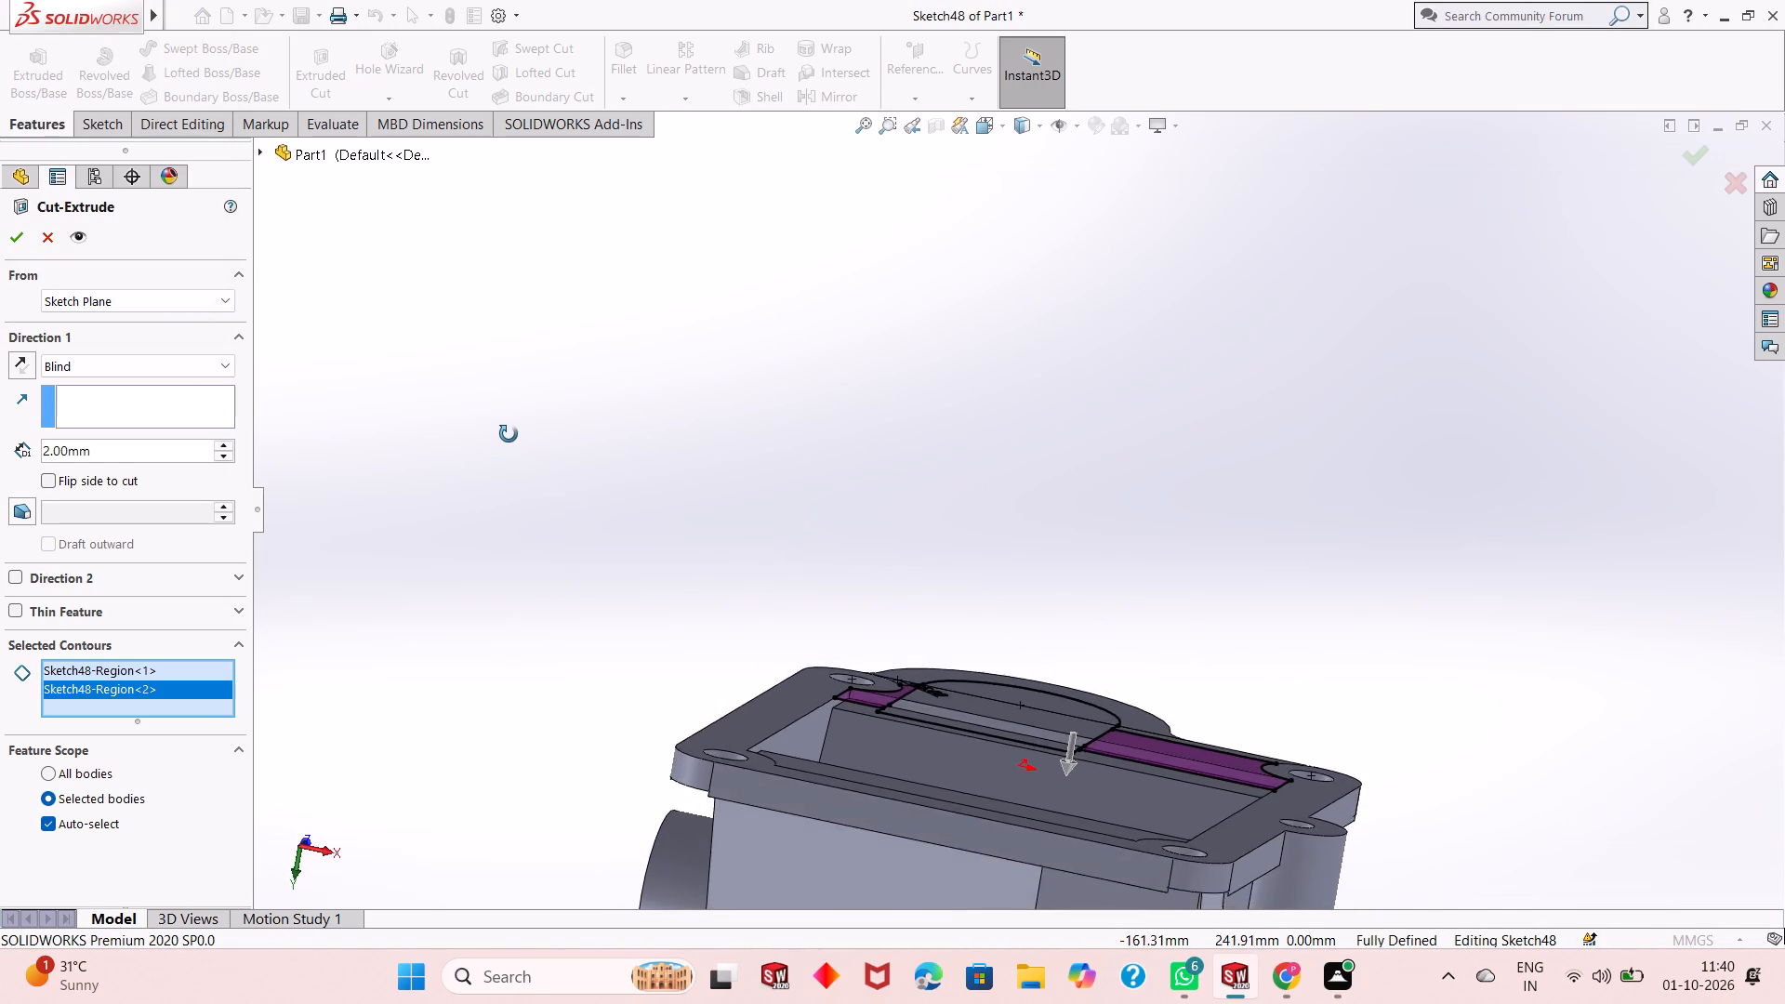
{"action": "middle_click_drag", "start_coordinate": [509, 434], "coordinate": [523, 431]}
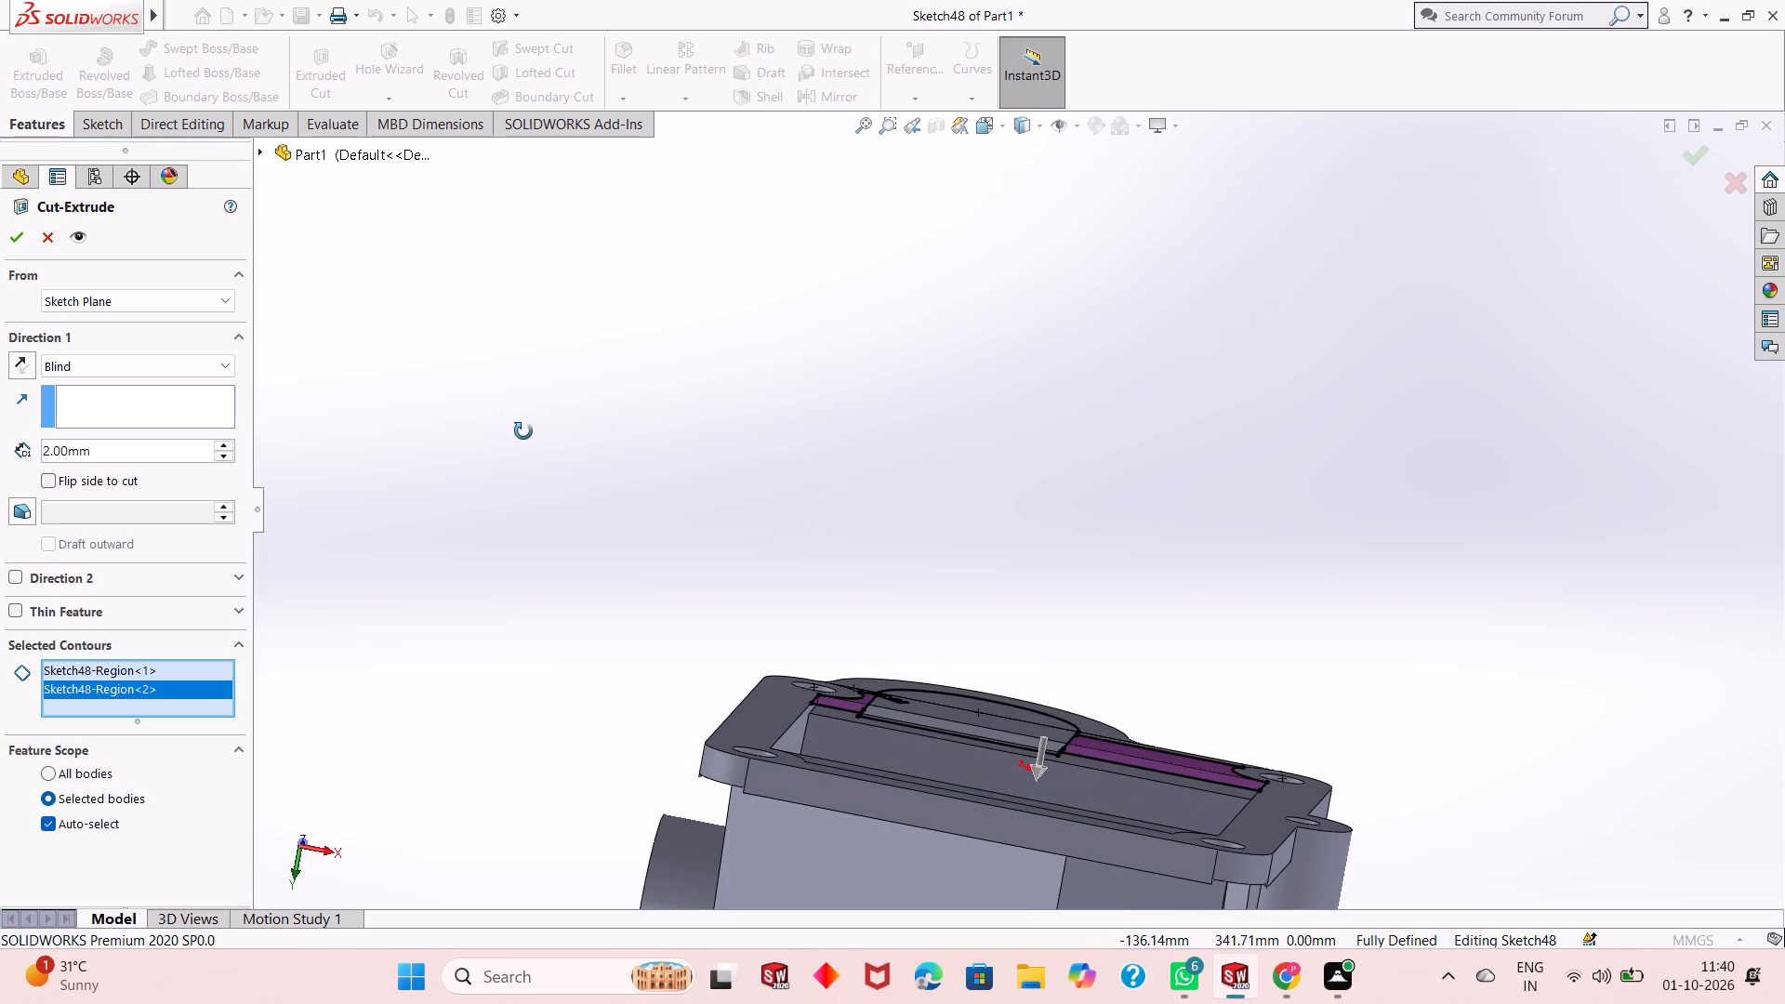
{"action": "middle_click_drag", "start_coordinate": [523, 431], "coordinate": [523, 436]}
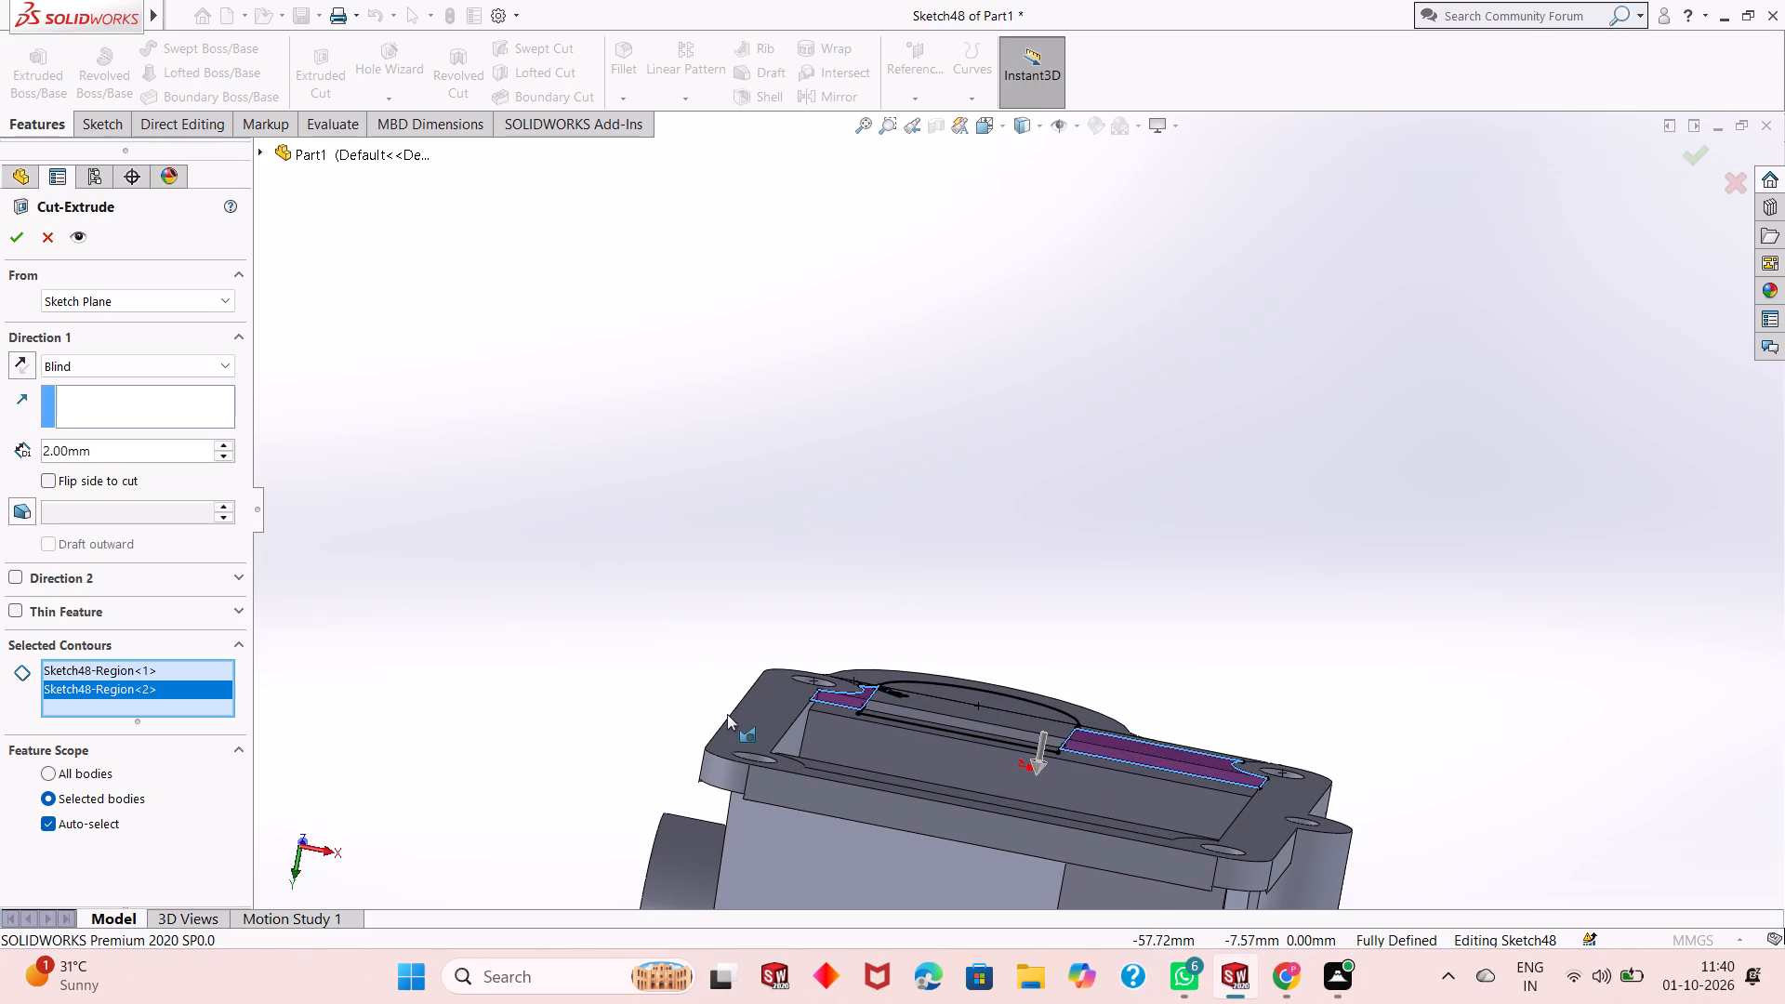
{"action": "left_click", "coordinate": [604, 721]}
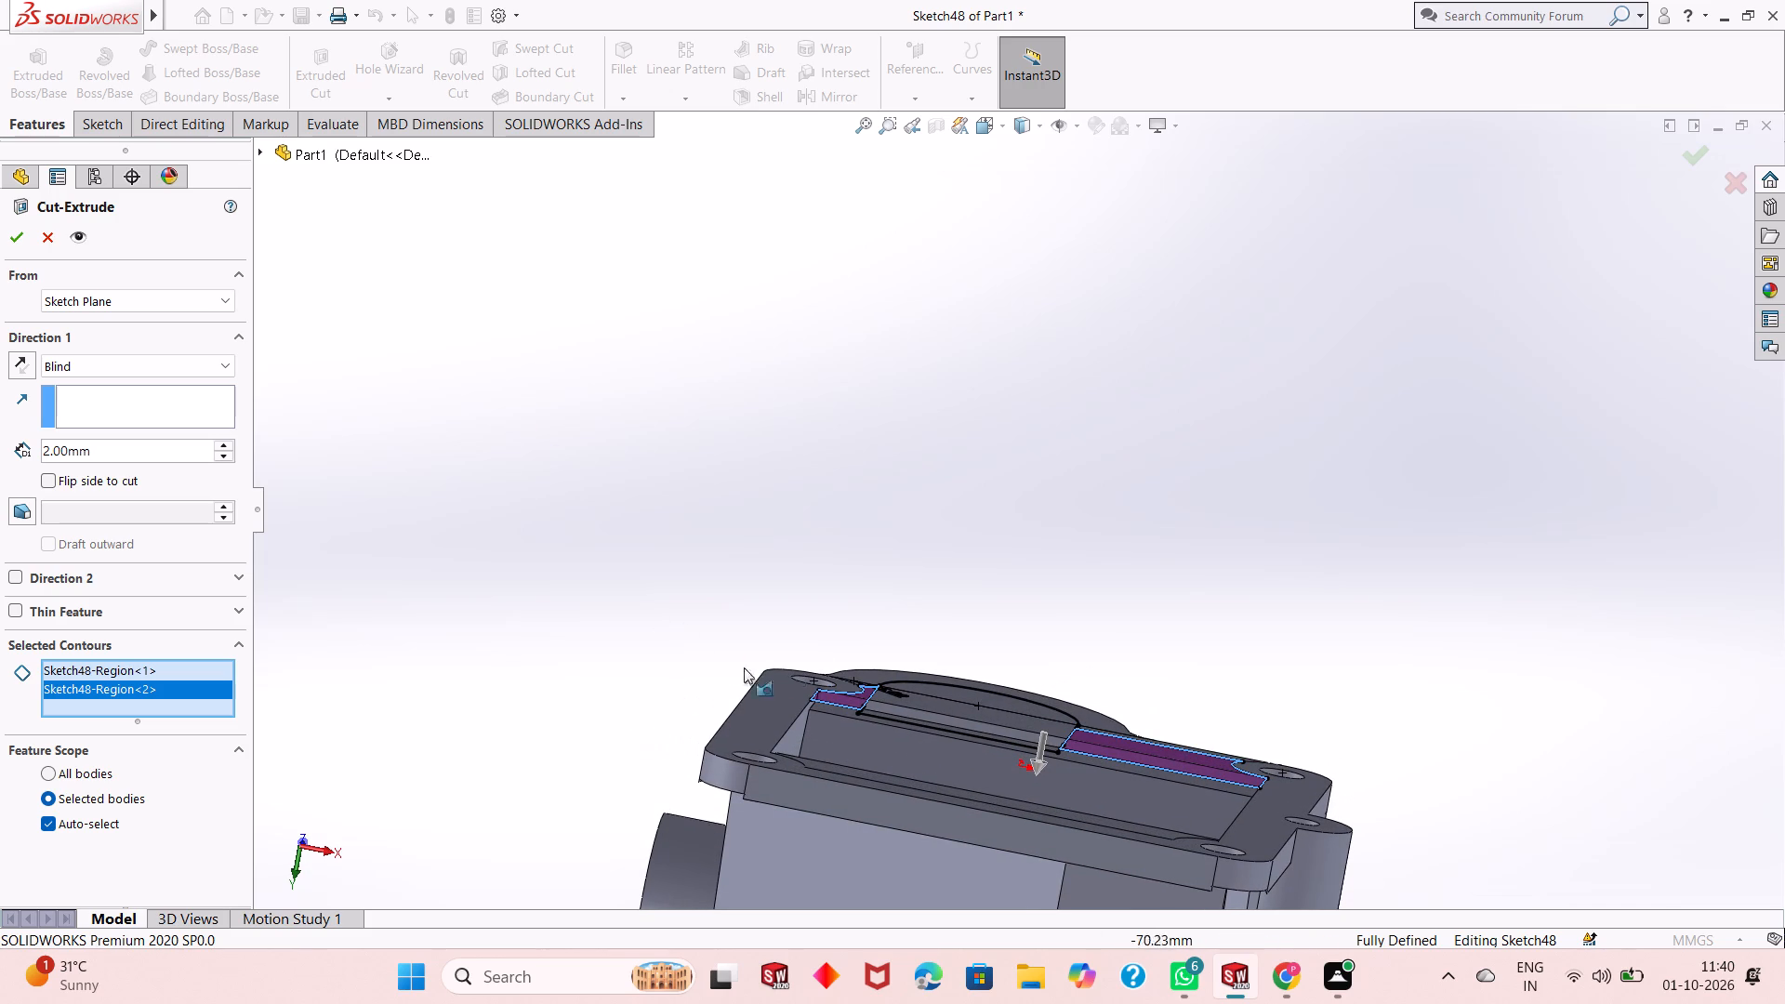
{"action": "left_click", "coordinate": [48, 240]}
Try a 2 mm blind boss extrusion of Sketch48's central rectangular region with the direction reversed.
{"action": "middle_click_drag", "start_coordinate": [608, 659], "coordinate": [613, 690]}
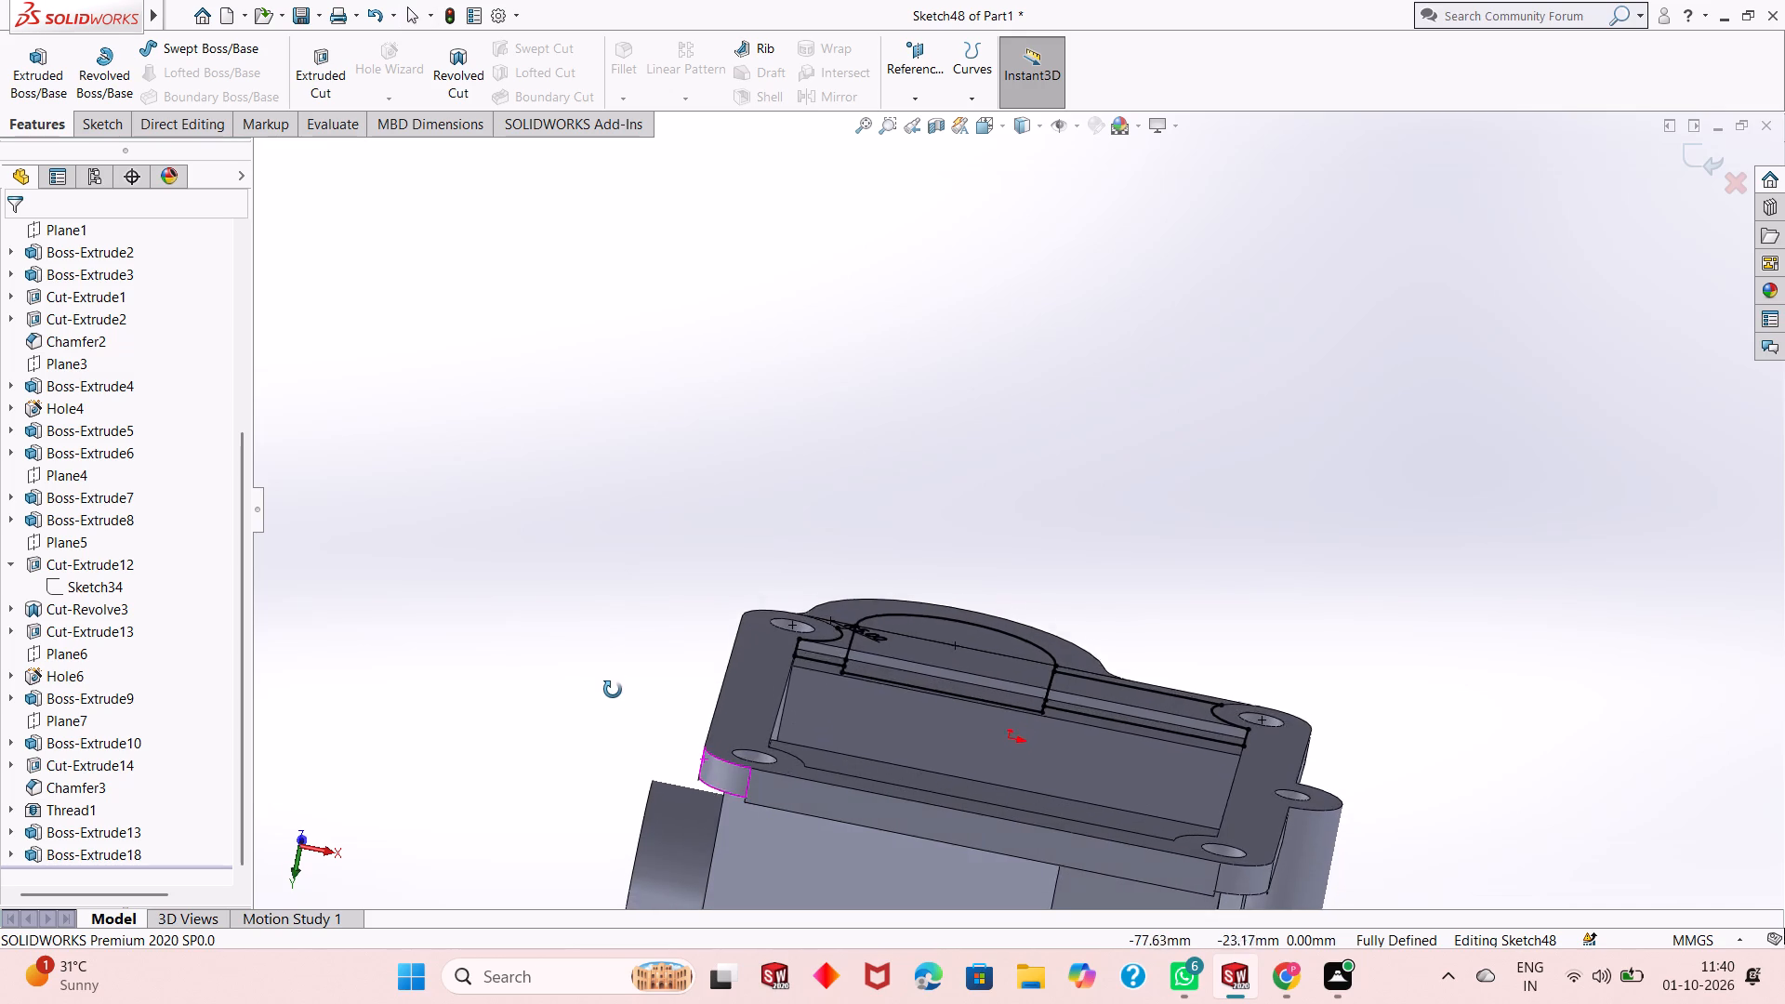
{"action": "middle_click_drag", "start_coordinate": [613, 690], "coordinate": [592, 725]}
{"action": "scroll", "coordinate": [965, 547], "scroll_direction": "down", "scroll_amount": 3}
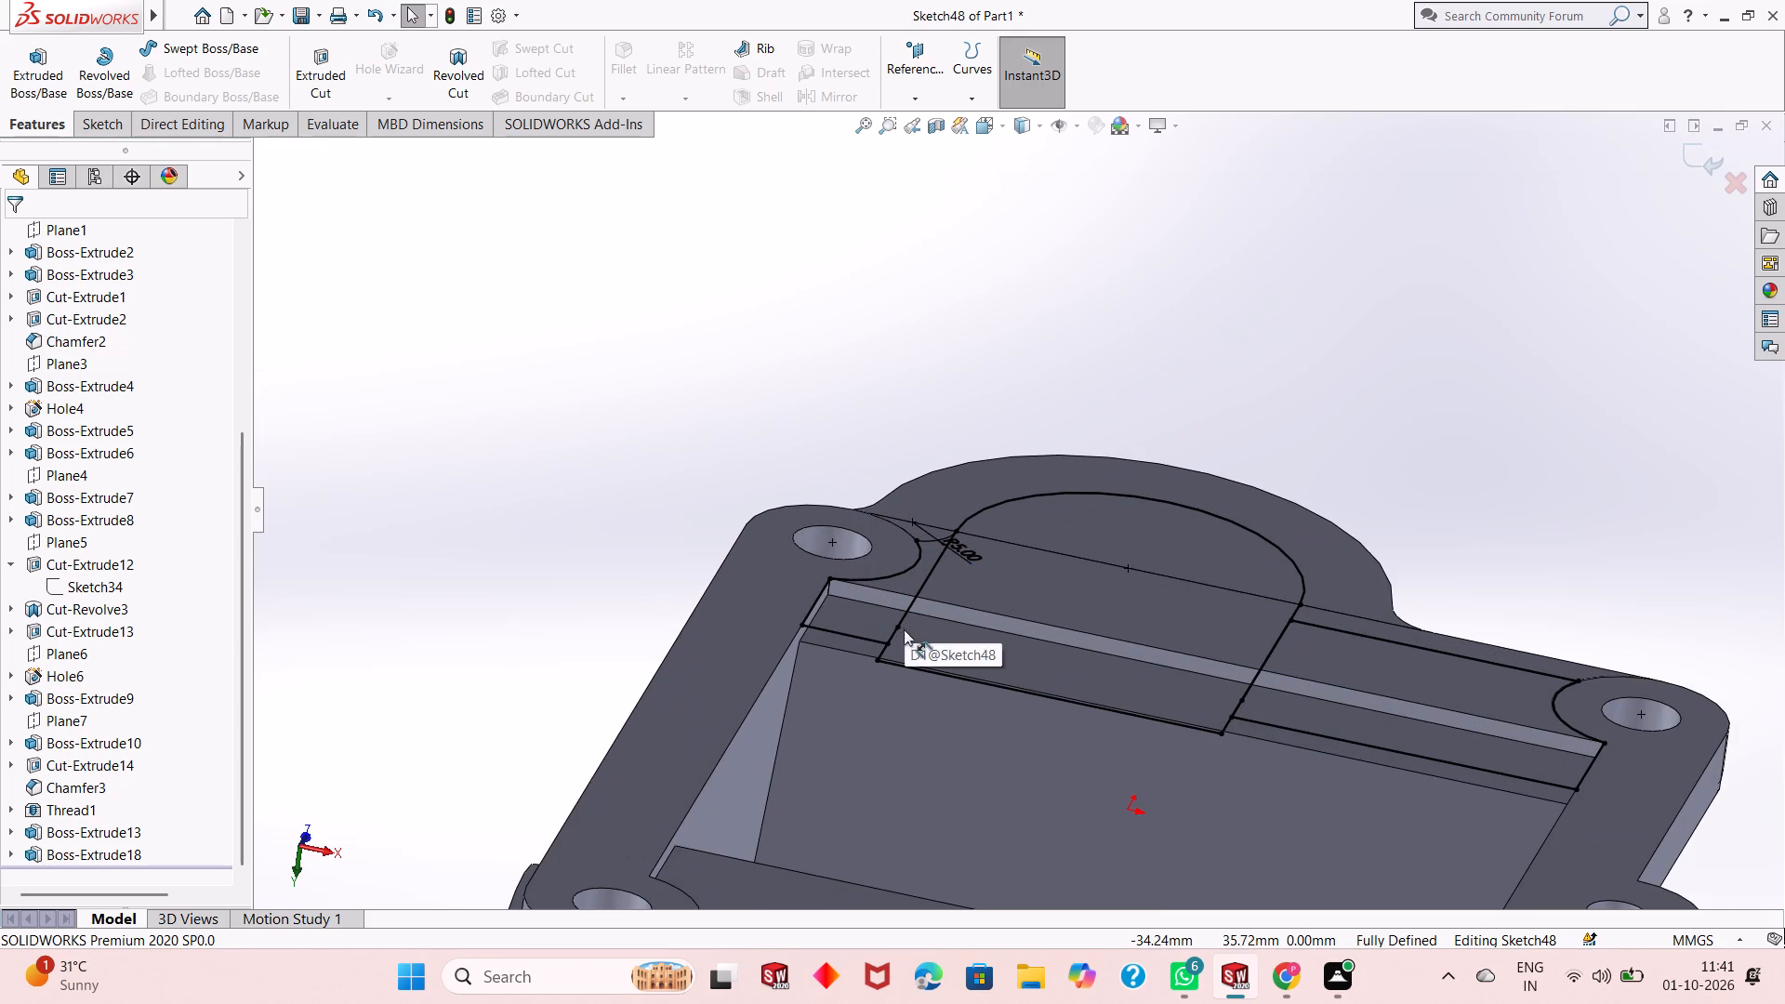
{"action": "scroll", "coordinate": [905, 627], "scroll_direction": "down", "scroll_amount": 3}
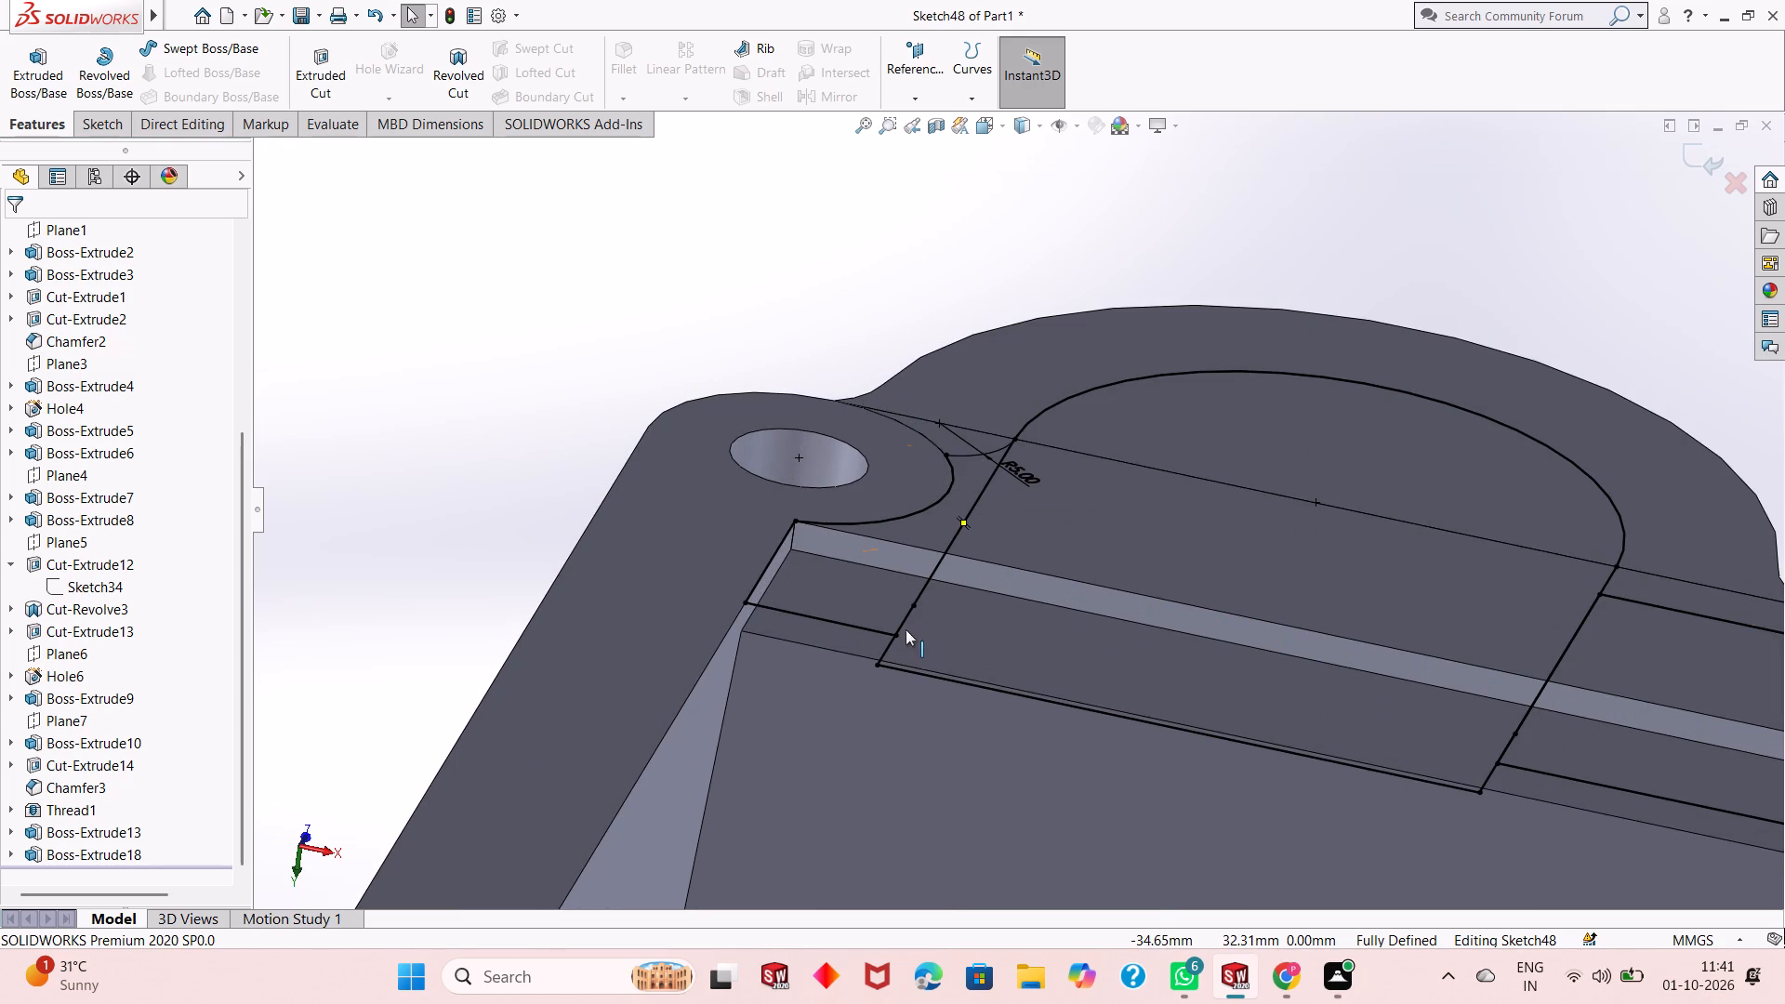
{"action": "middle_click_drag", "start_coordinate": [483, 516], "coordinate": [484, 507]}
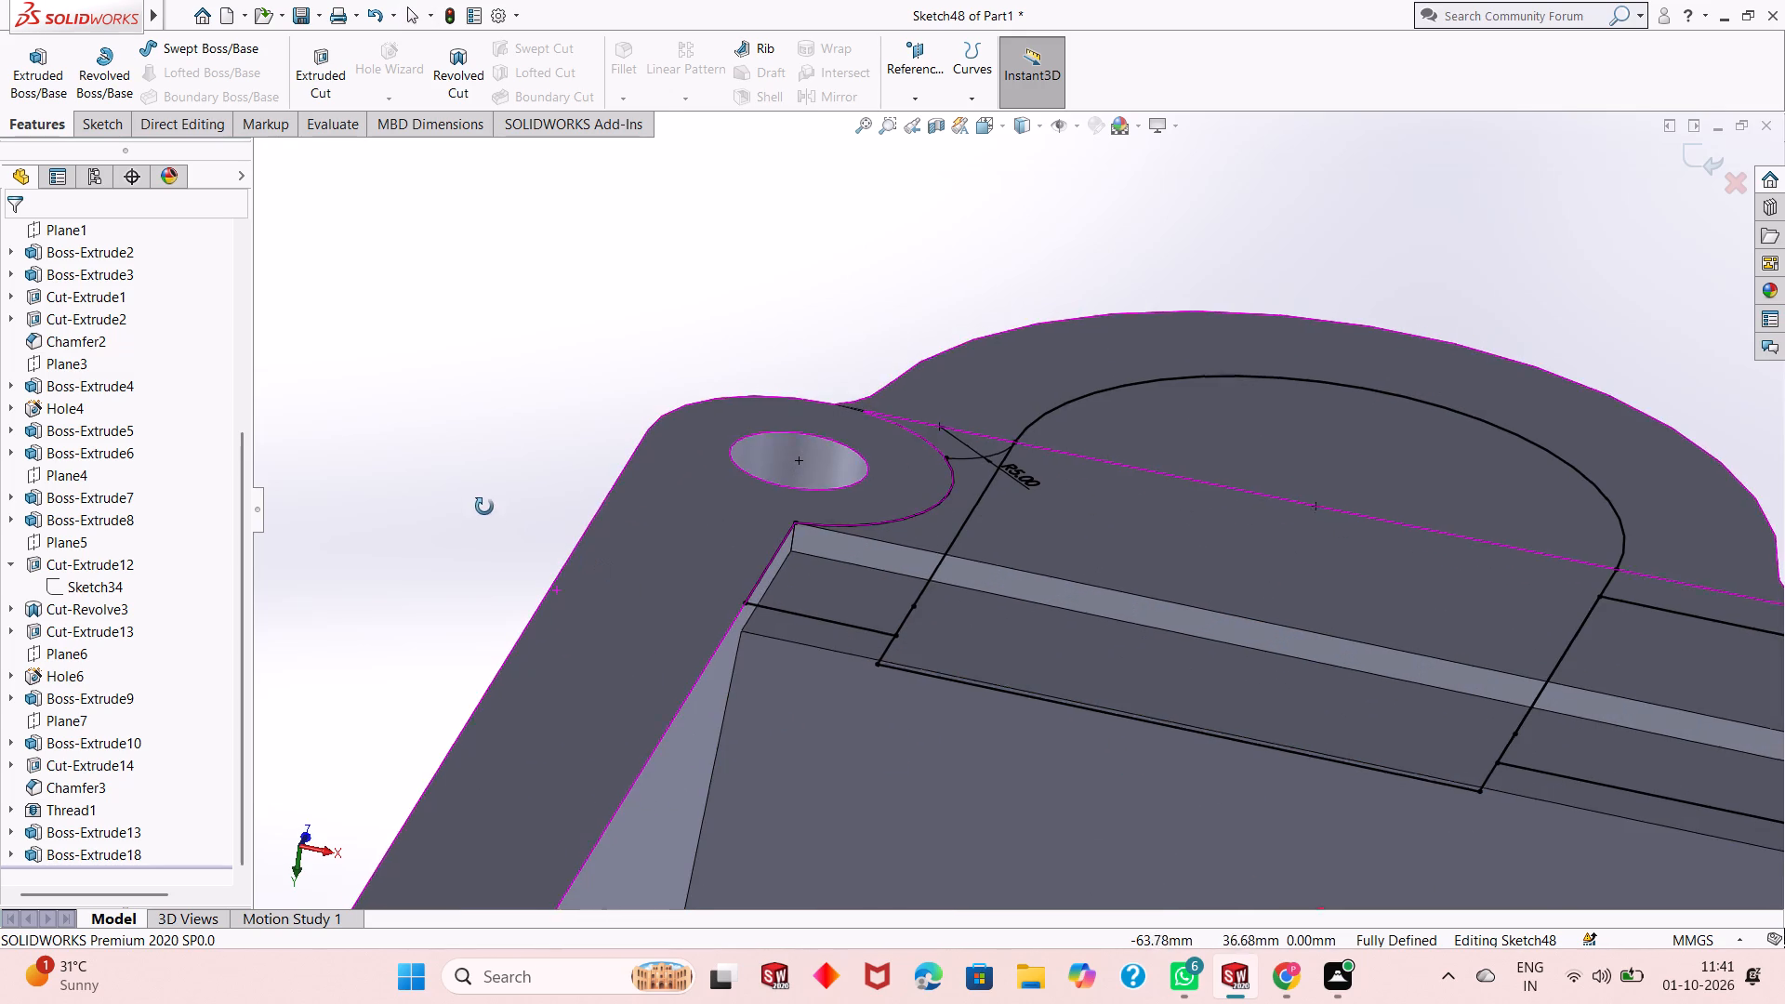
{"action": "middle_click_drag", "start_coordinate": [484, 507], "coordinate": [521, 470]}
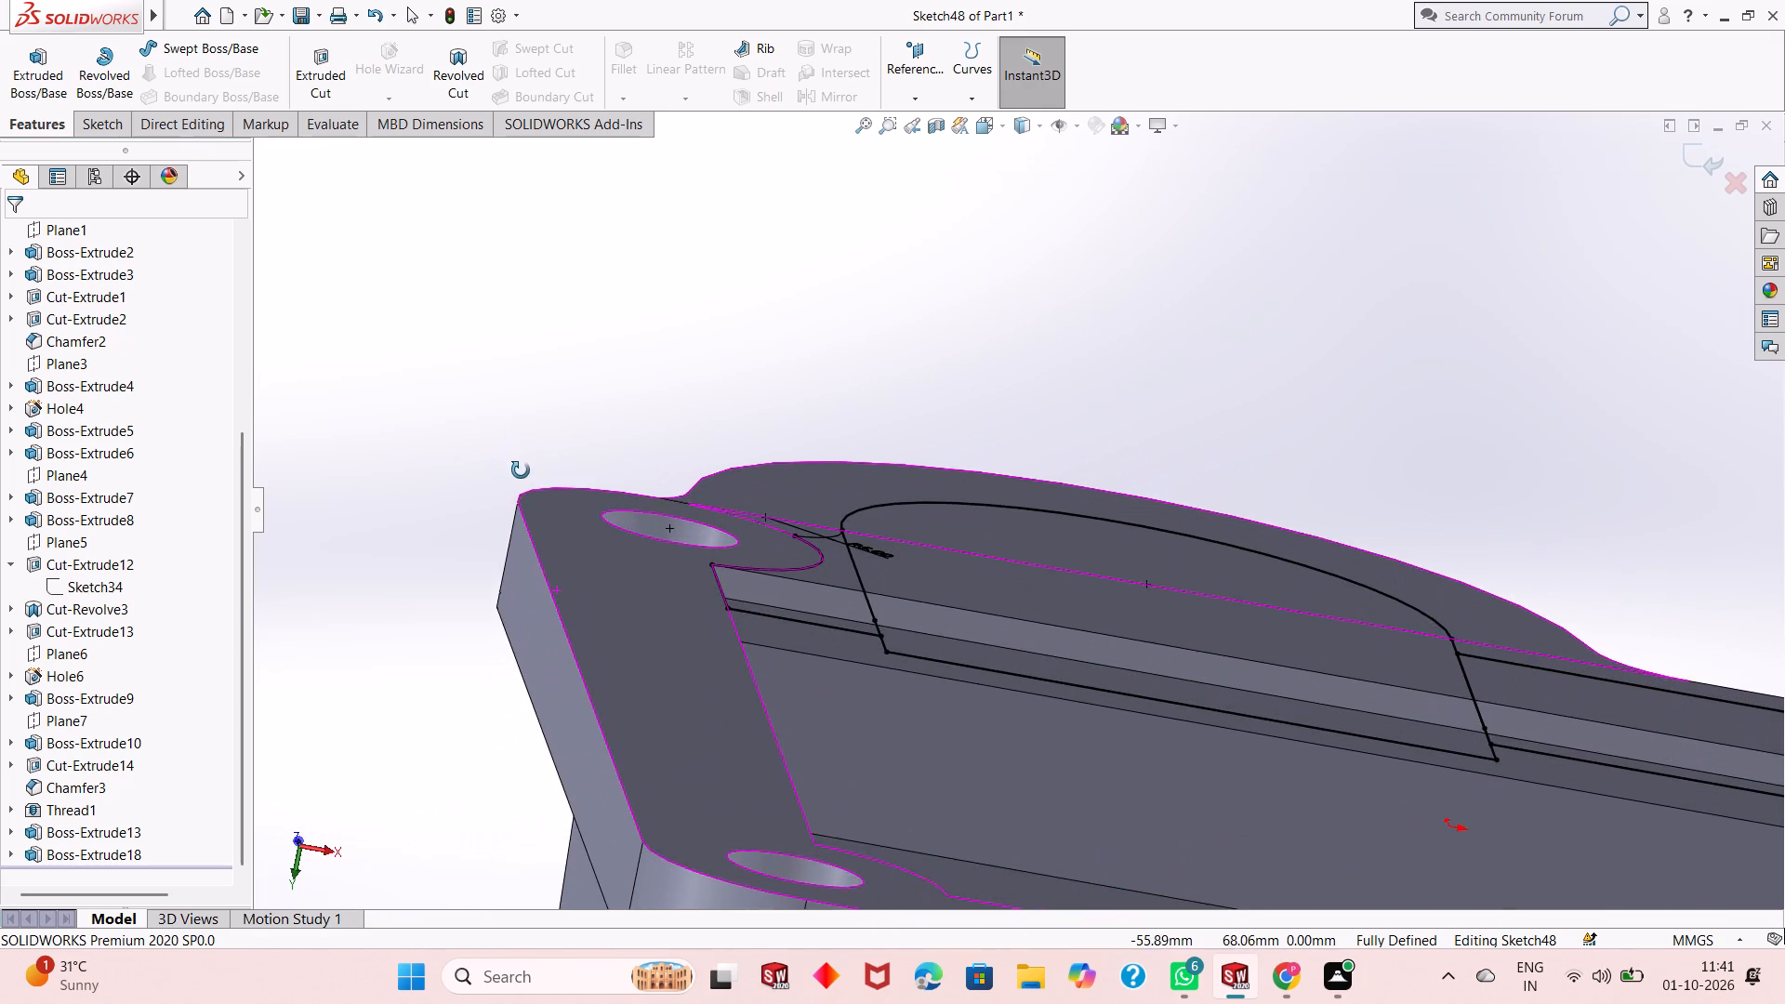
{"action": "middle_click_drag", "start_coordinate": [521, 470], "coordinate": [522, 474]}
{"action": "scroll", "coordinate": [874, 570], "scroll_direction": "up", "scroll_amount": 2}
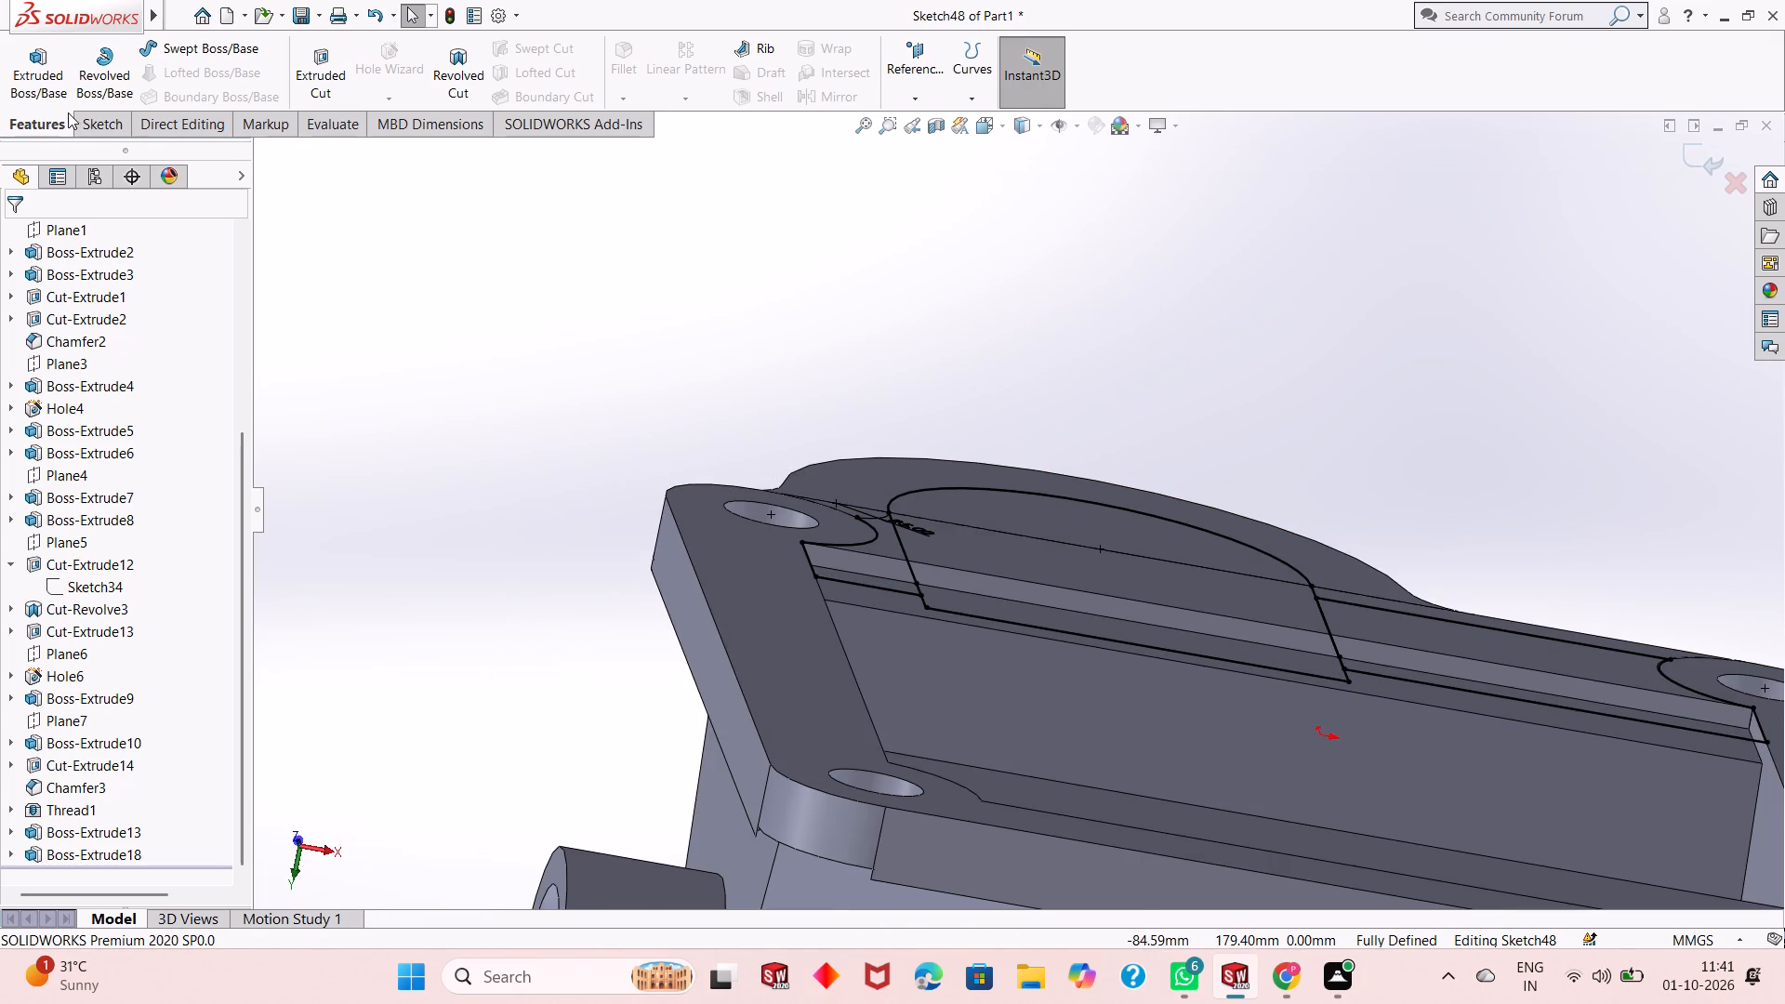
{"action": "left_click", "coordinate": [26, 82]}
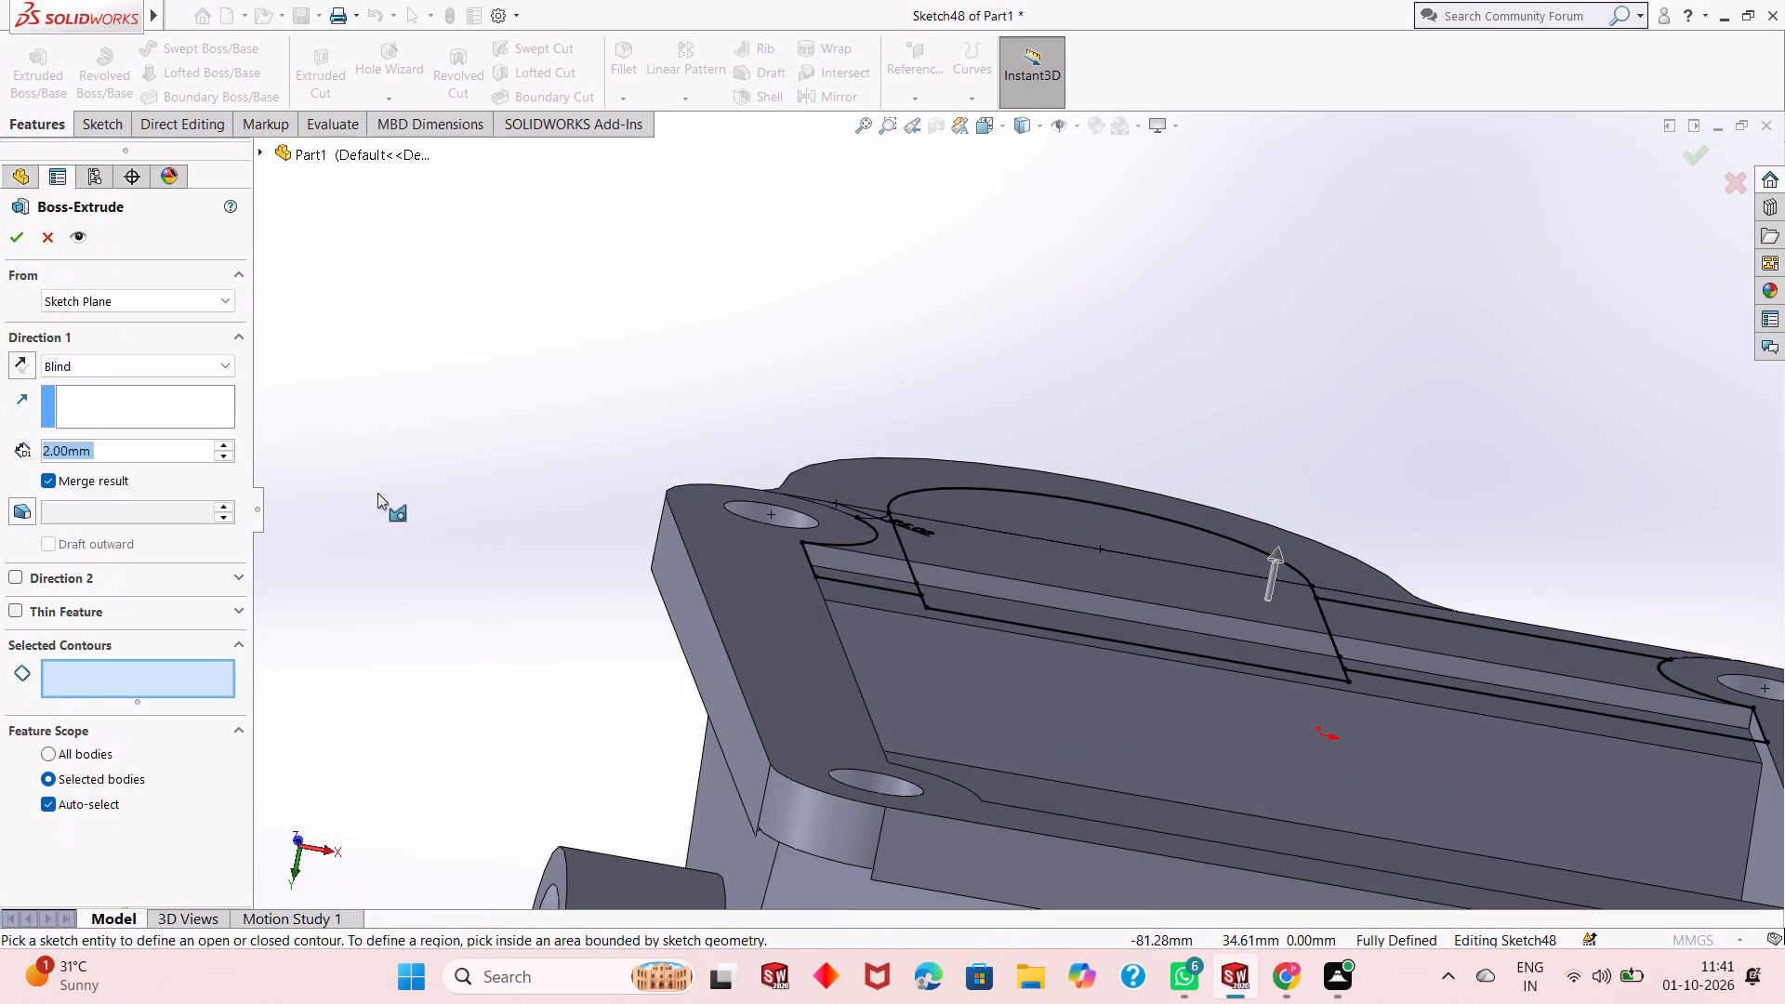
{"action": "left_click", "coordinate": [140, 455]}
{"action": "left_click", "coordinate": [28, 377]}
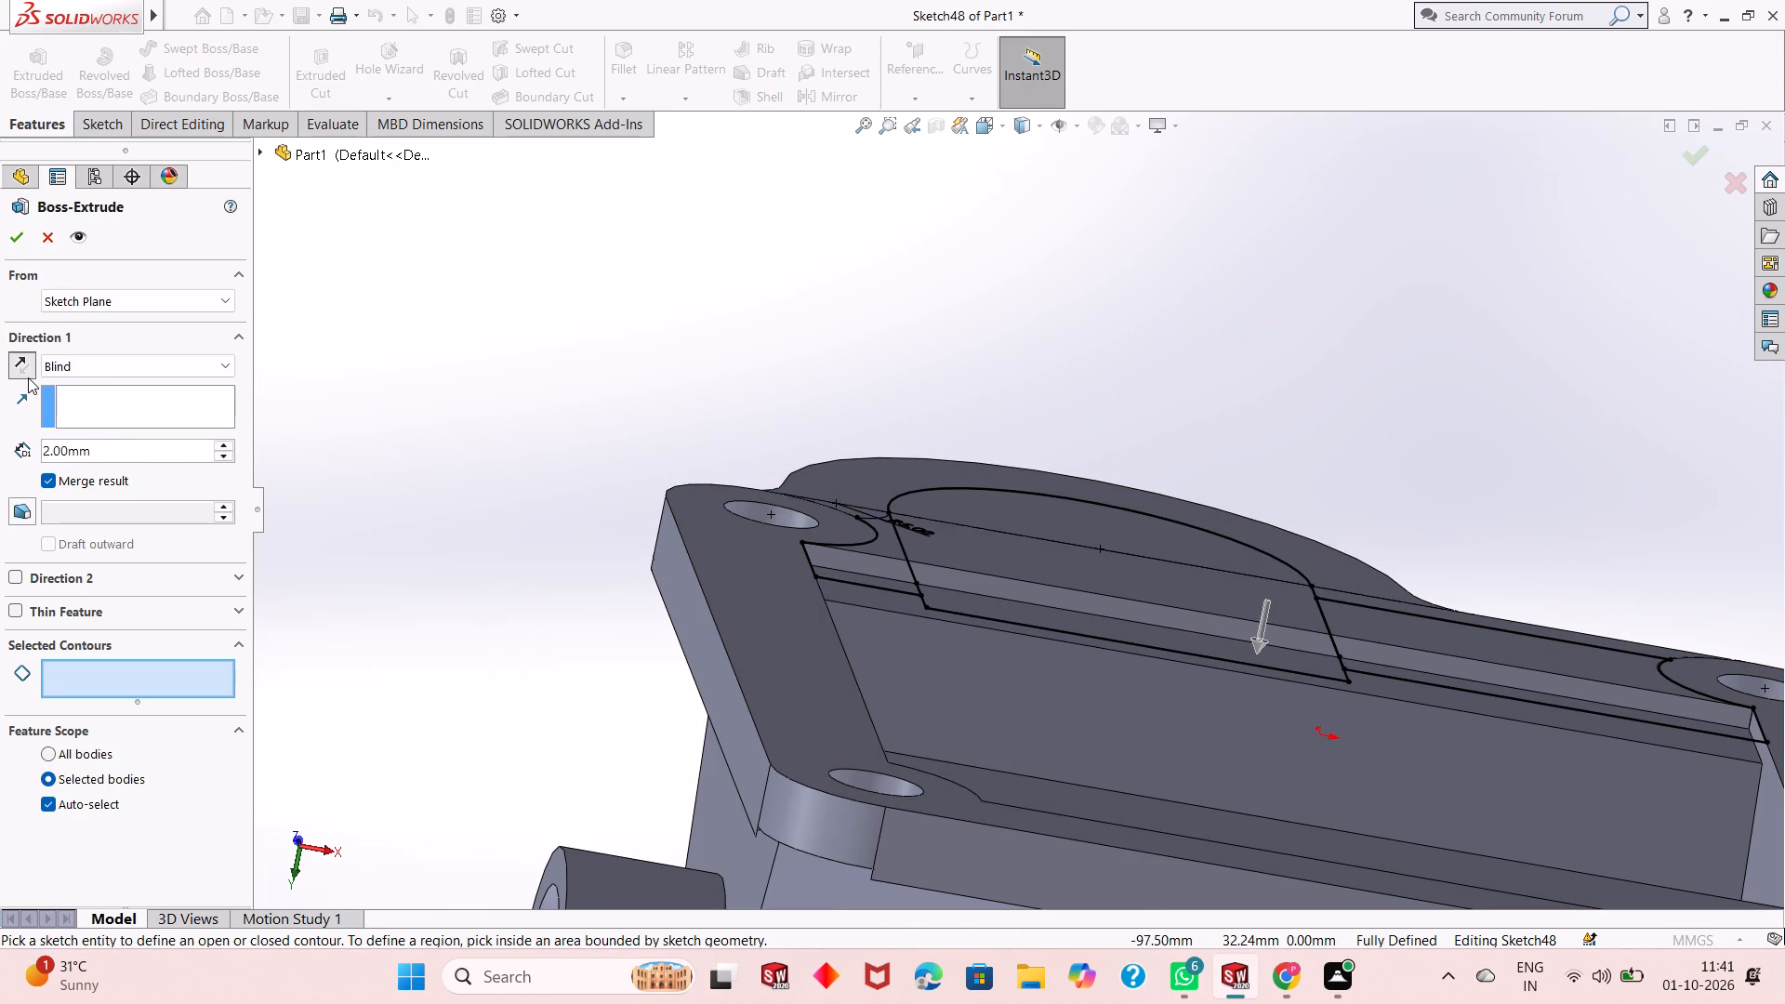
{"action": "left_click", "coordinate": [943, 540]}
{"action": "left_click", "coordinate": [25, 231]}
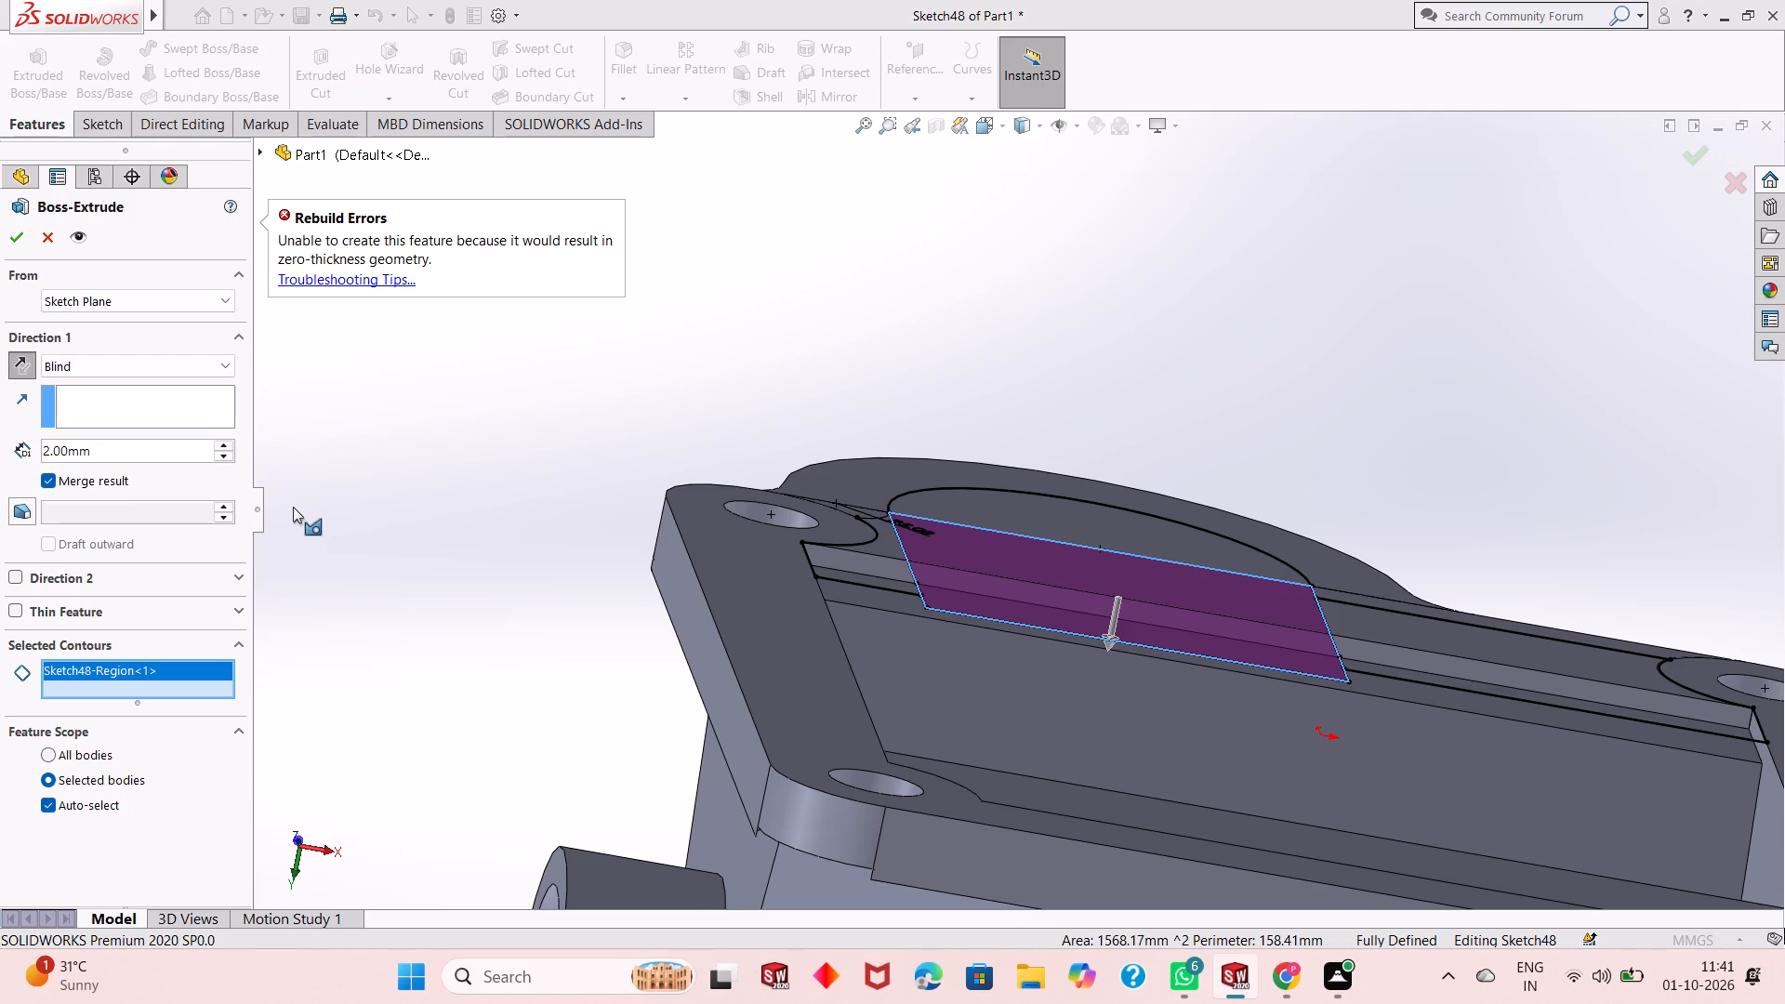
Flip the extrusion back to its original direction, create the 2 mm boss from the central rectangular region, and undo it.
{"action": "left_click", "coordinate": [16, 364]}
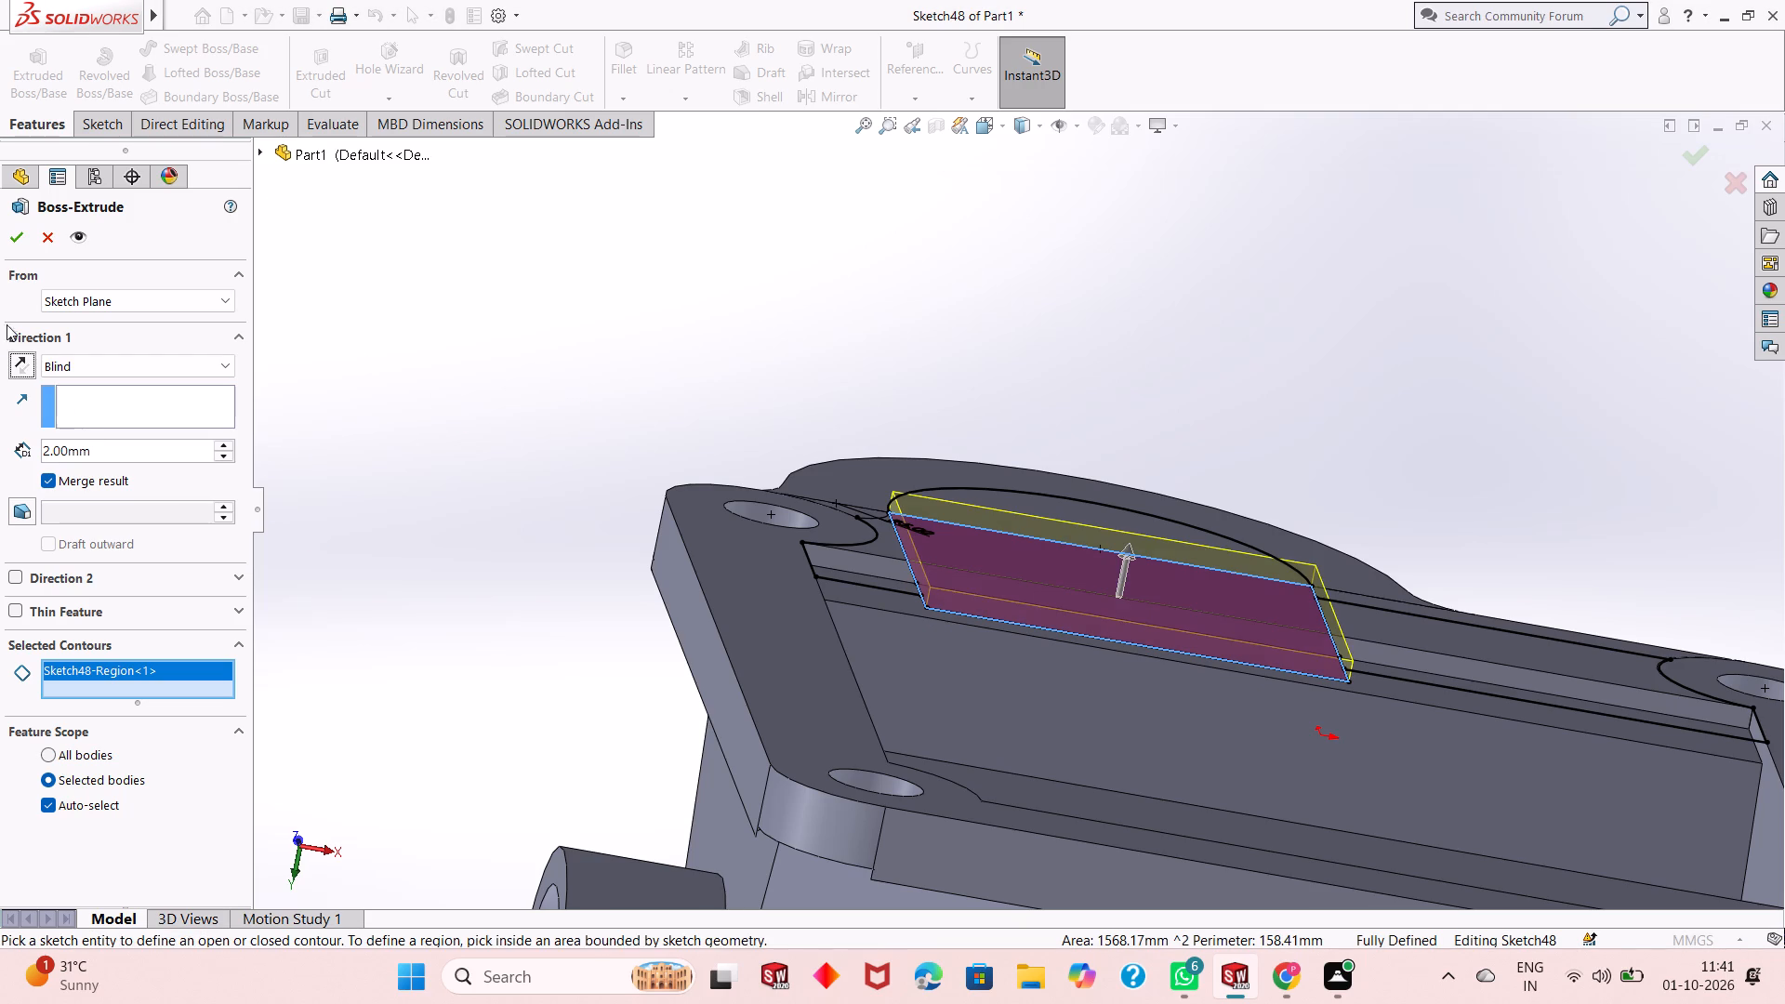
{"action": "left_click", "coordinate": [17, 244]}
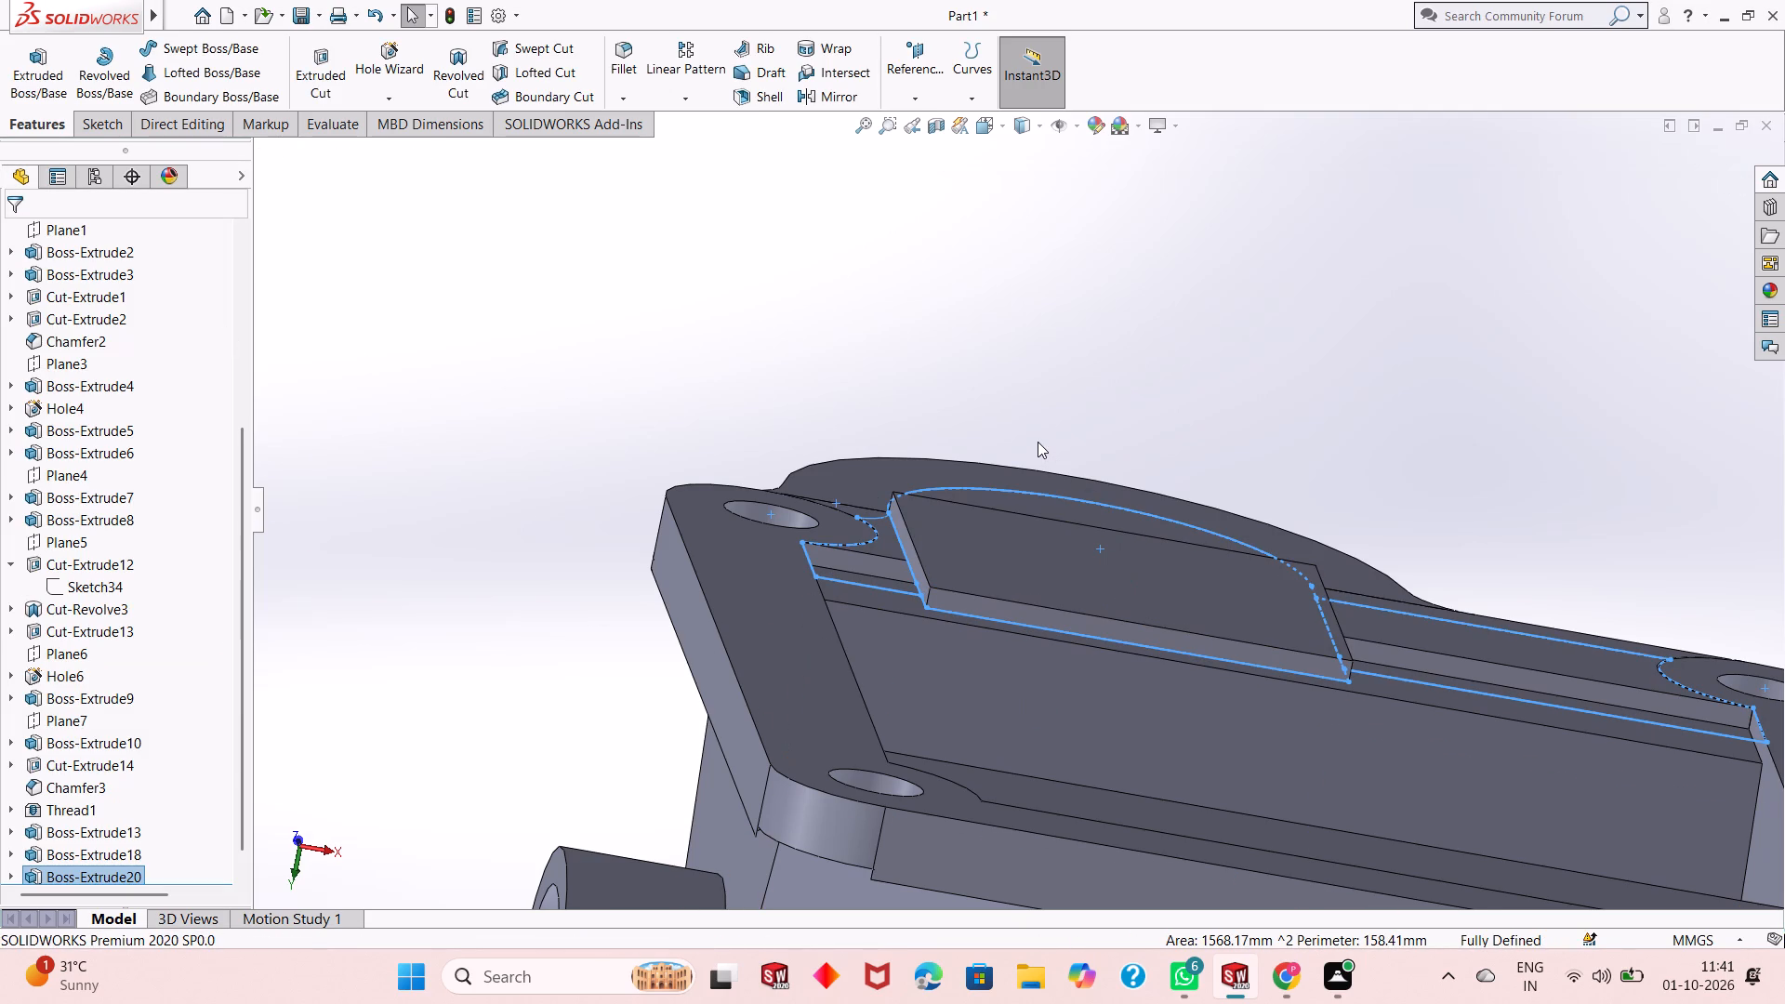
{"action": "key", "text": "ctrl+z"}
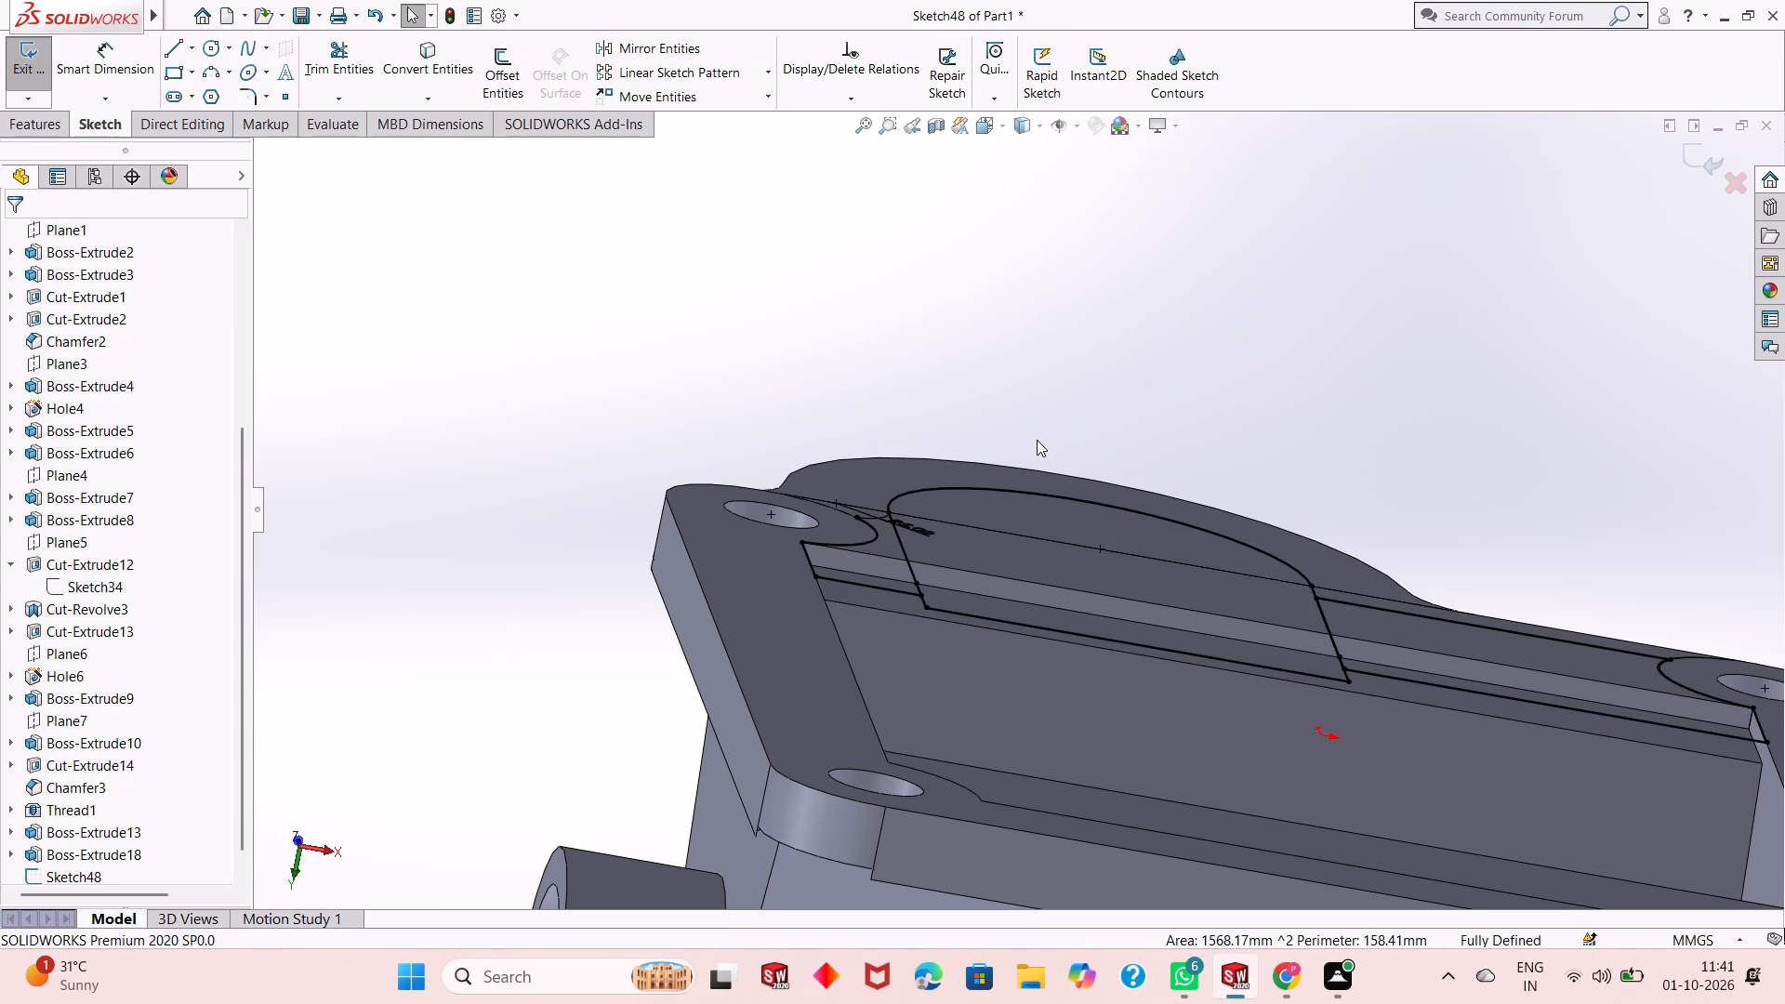
Undo the Sketch48 edits back through the side lines, corner arcs and round-topped profile until the sketch is empty.
{"action": "scroll", "coordinate": [1172, 679], "scroll_direction": "up", "scroll_amount": 3}
{"action": "middle_click_drag", "start_coordinate": [1142, 654], "coordinate": [1135, 782]}
{"action": "scroll", "coordinate": [1108, 658], "scroll_direction": "down", "scroll_amount": 1}
{"action": "middle_click_drag", "start_coordinate": [1117, 659], "coordinate": [987, 670]}
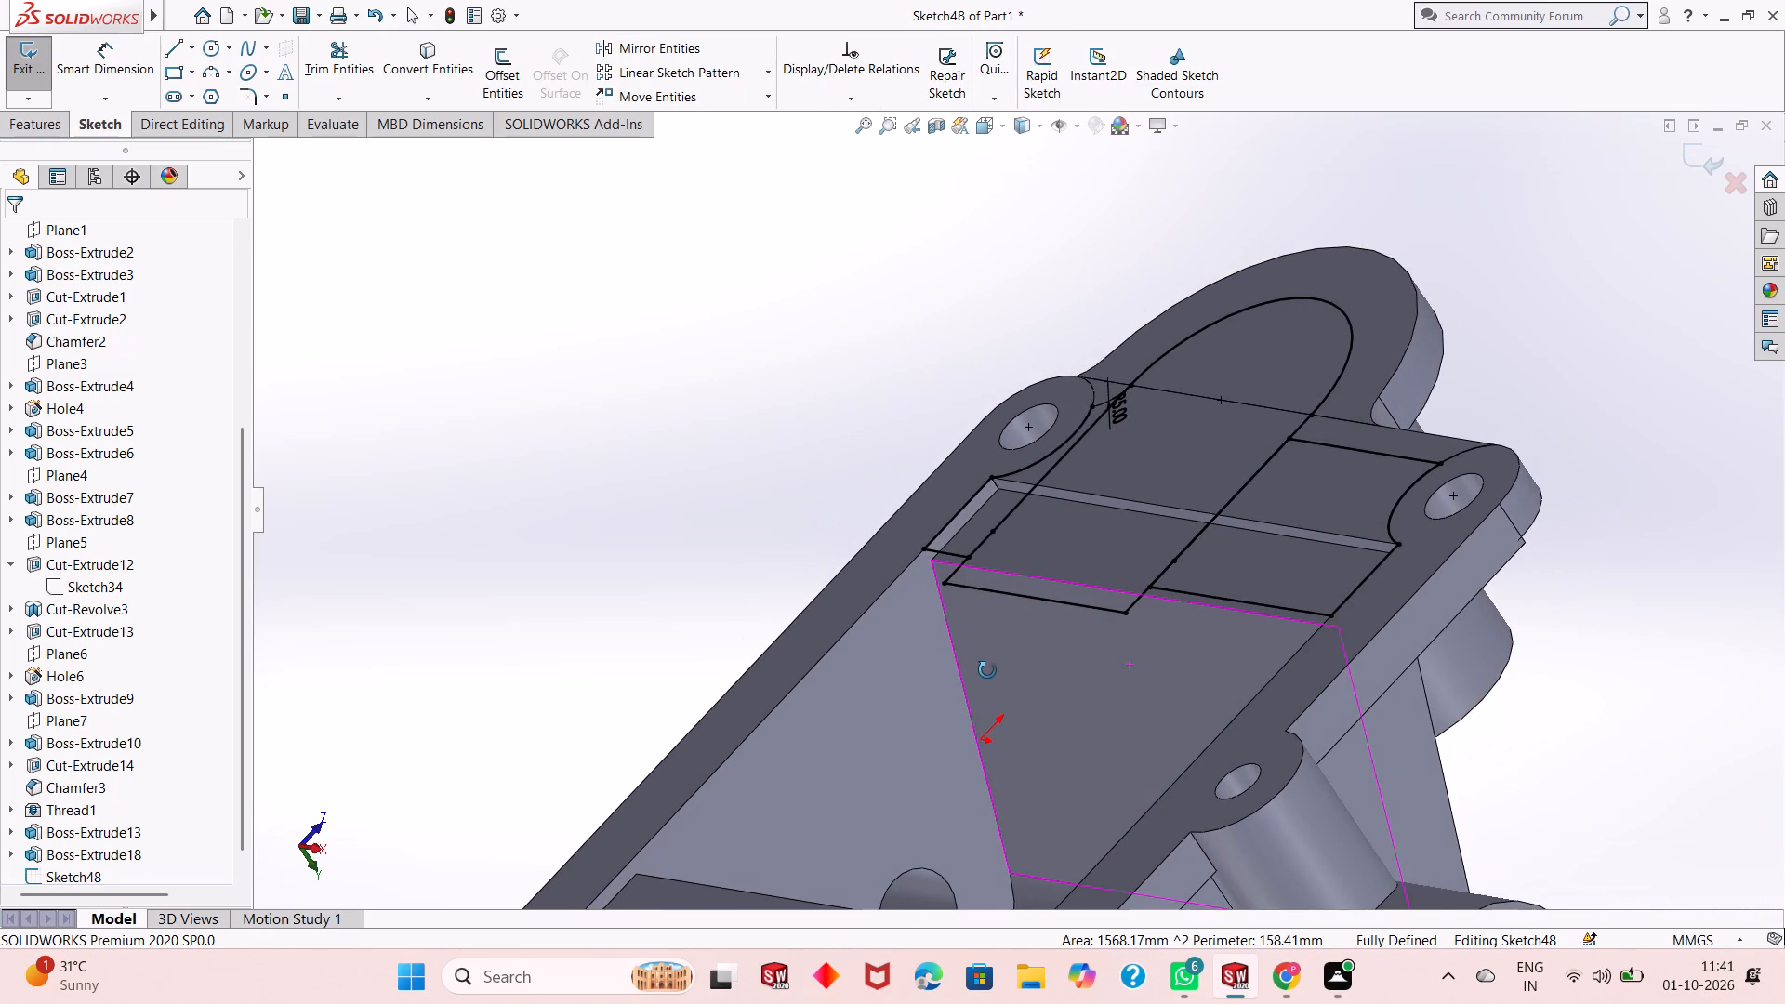
{"action": "middle_click_drag", "start_coordinate": [987, 670], "coordinate": [1177, 636]}
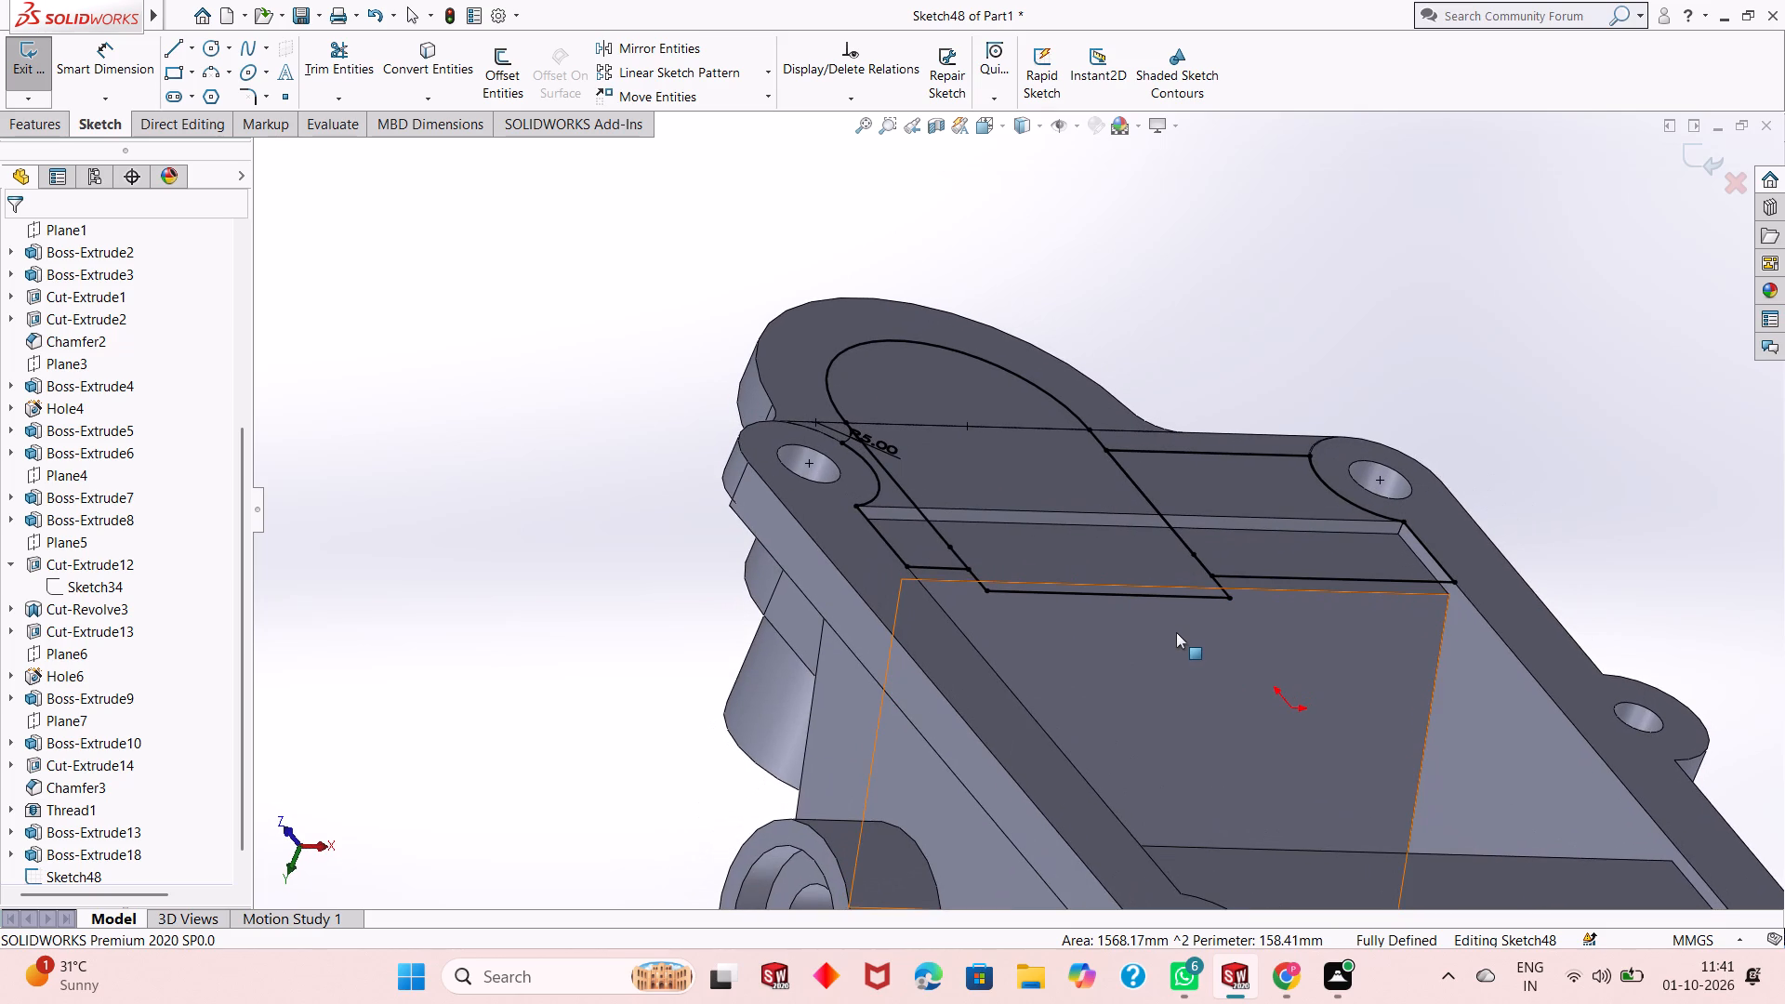
{"action": "key", "text": "ctrl+z"}
{"action": "key", "text": "ctrl+z"}
{"action": "key", "text": "ctrl+z"}
{"action": "key", "text": "ctrl+z"}
{"action": "key", "text": "ctrl+z"}
{"action": "key", "text": "ctrl+z"}
{"action": "key", "text": "ctrl+z"}
{"action": "key", "text": "ctrl+z"}
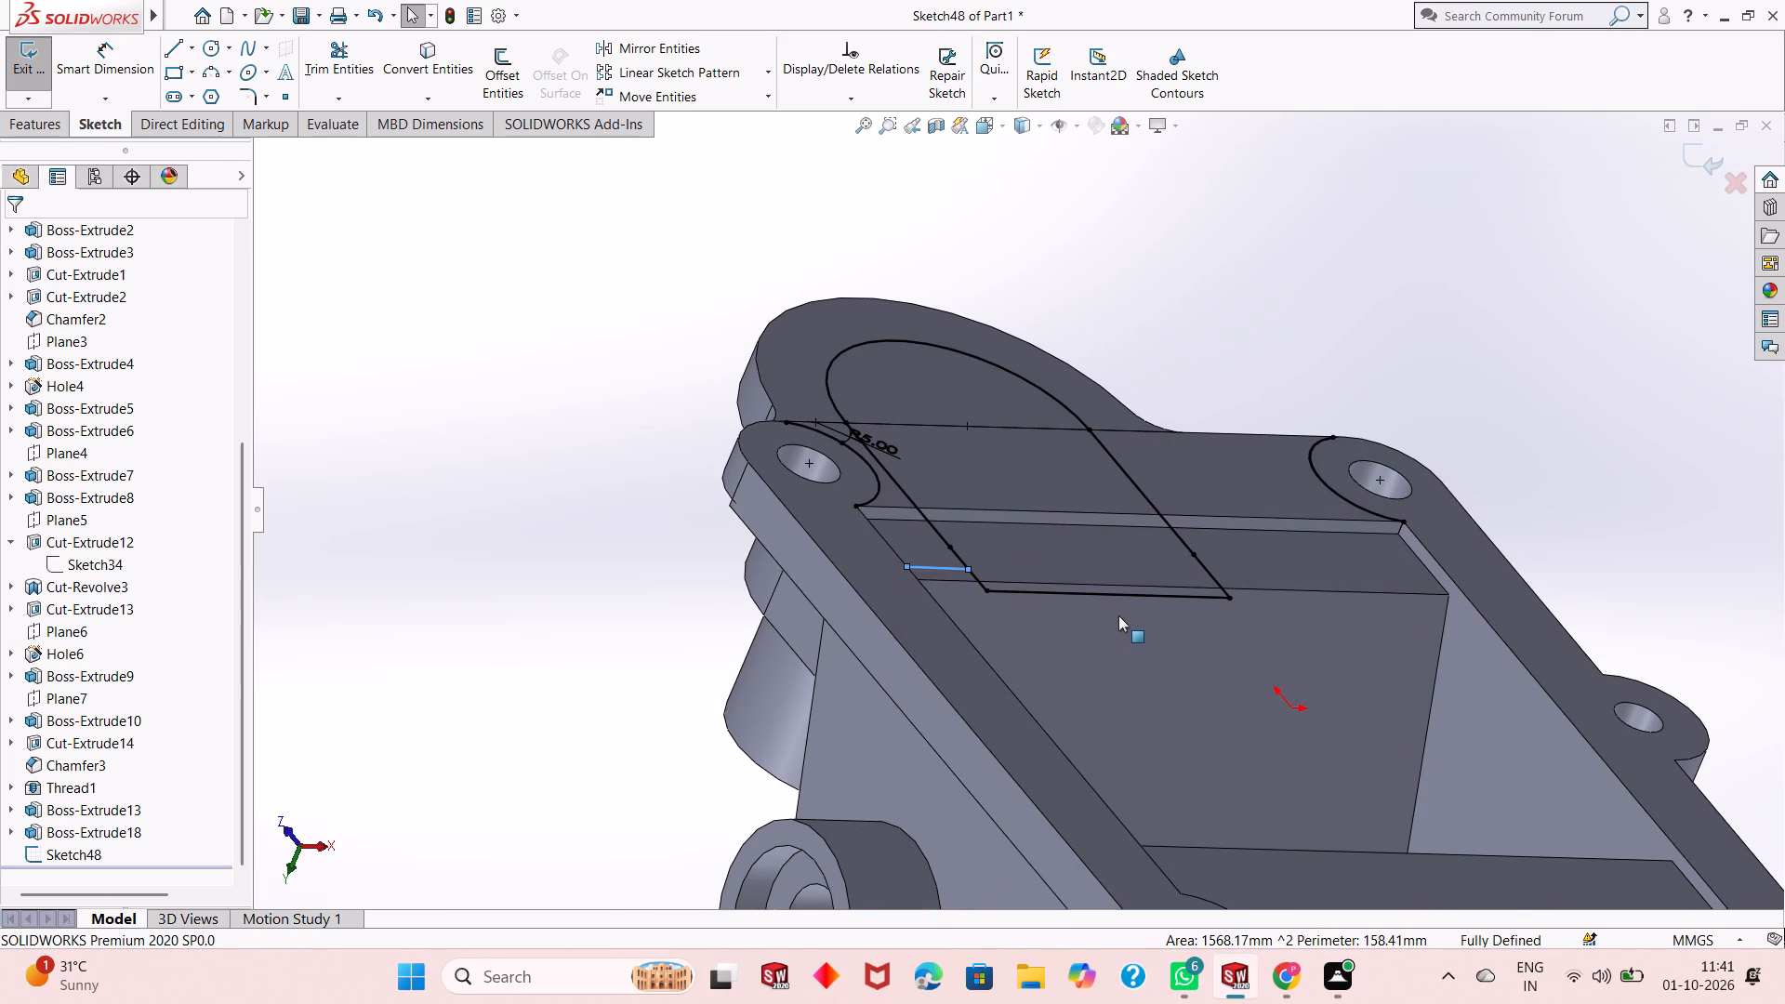
{"action": "key", "text": "ctrl+z"}
{"action": "key", "text": "ctrl+z"}
{"action": "key", "text": "ctrl+z"}
{"action": "key", "text": "ctrl+z"}
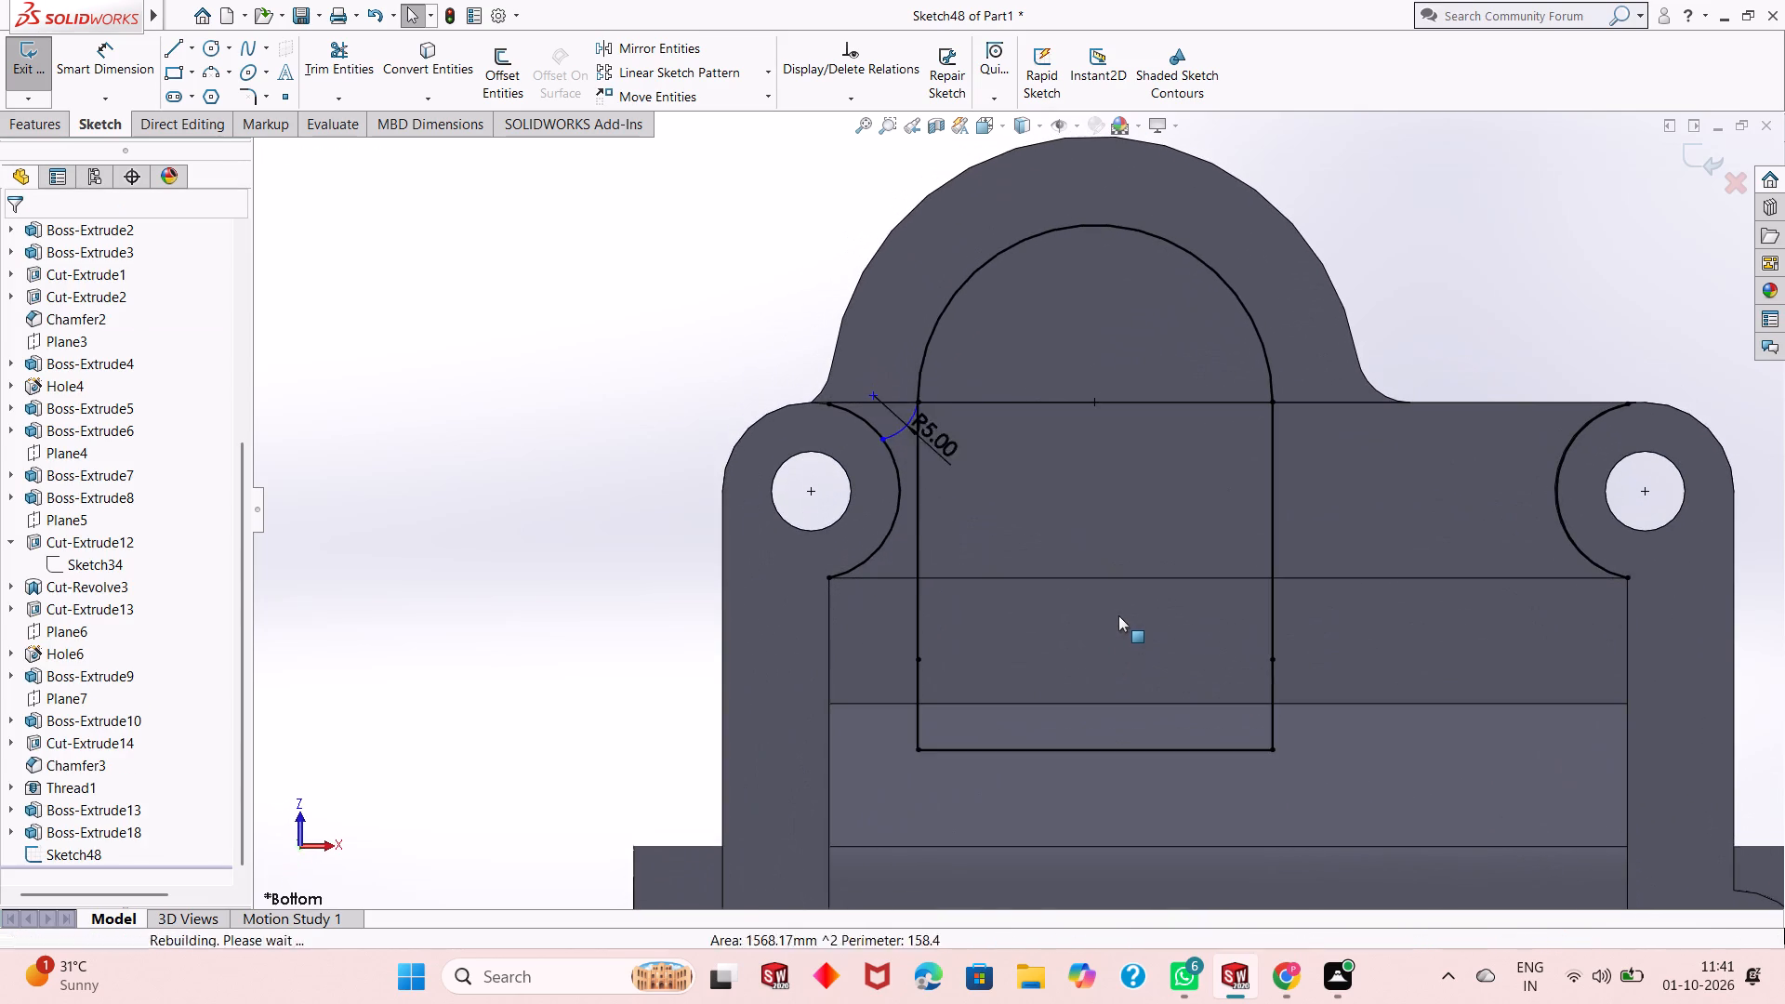
{"action": "key", "text": "ctrl+z"}
{"action": "key", "text": "ctrl+z"}
{"action": "key", "text": "ctrl+z"}
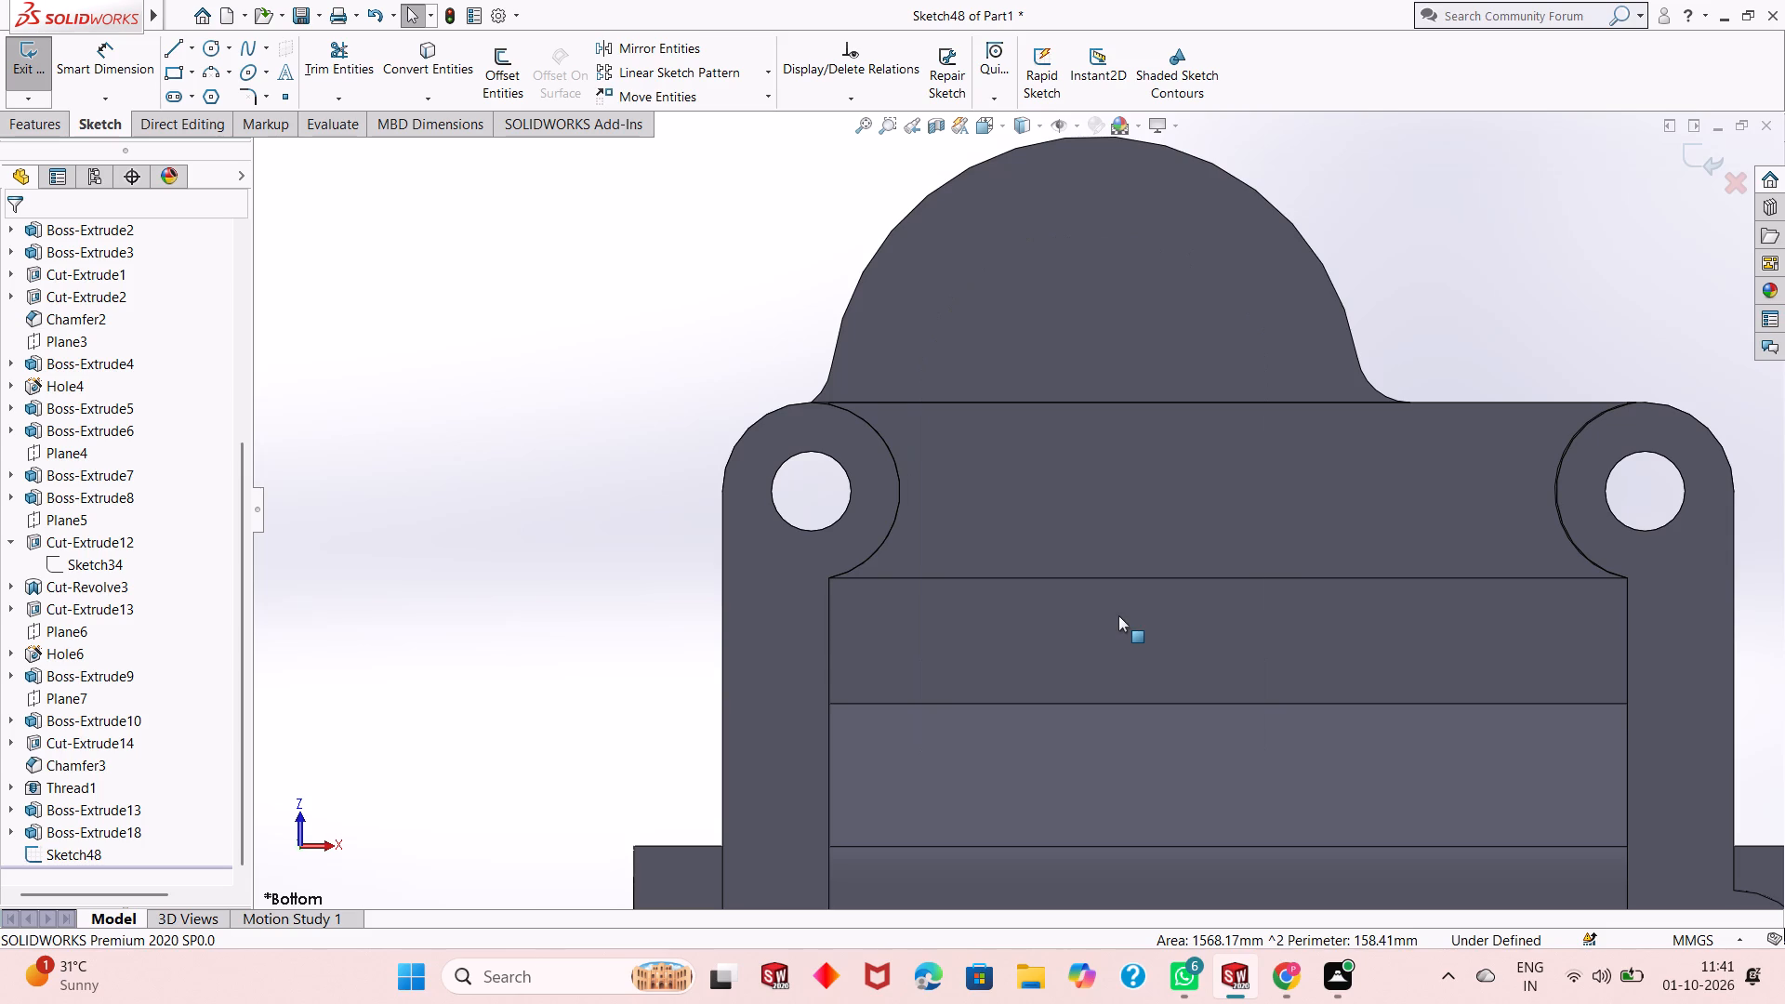
Sketch a vertical line about 9 mm long downward from the centre of the flange's rounded top.
{"action": "left_click", "coordinate": [209, 46]}
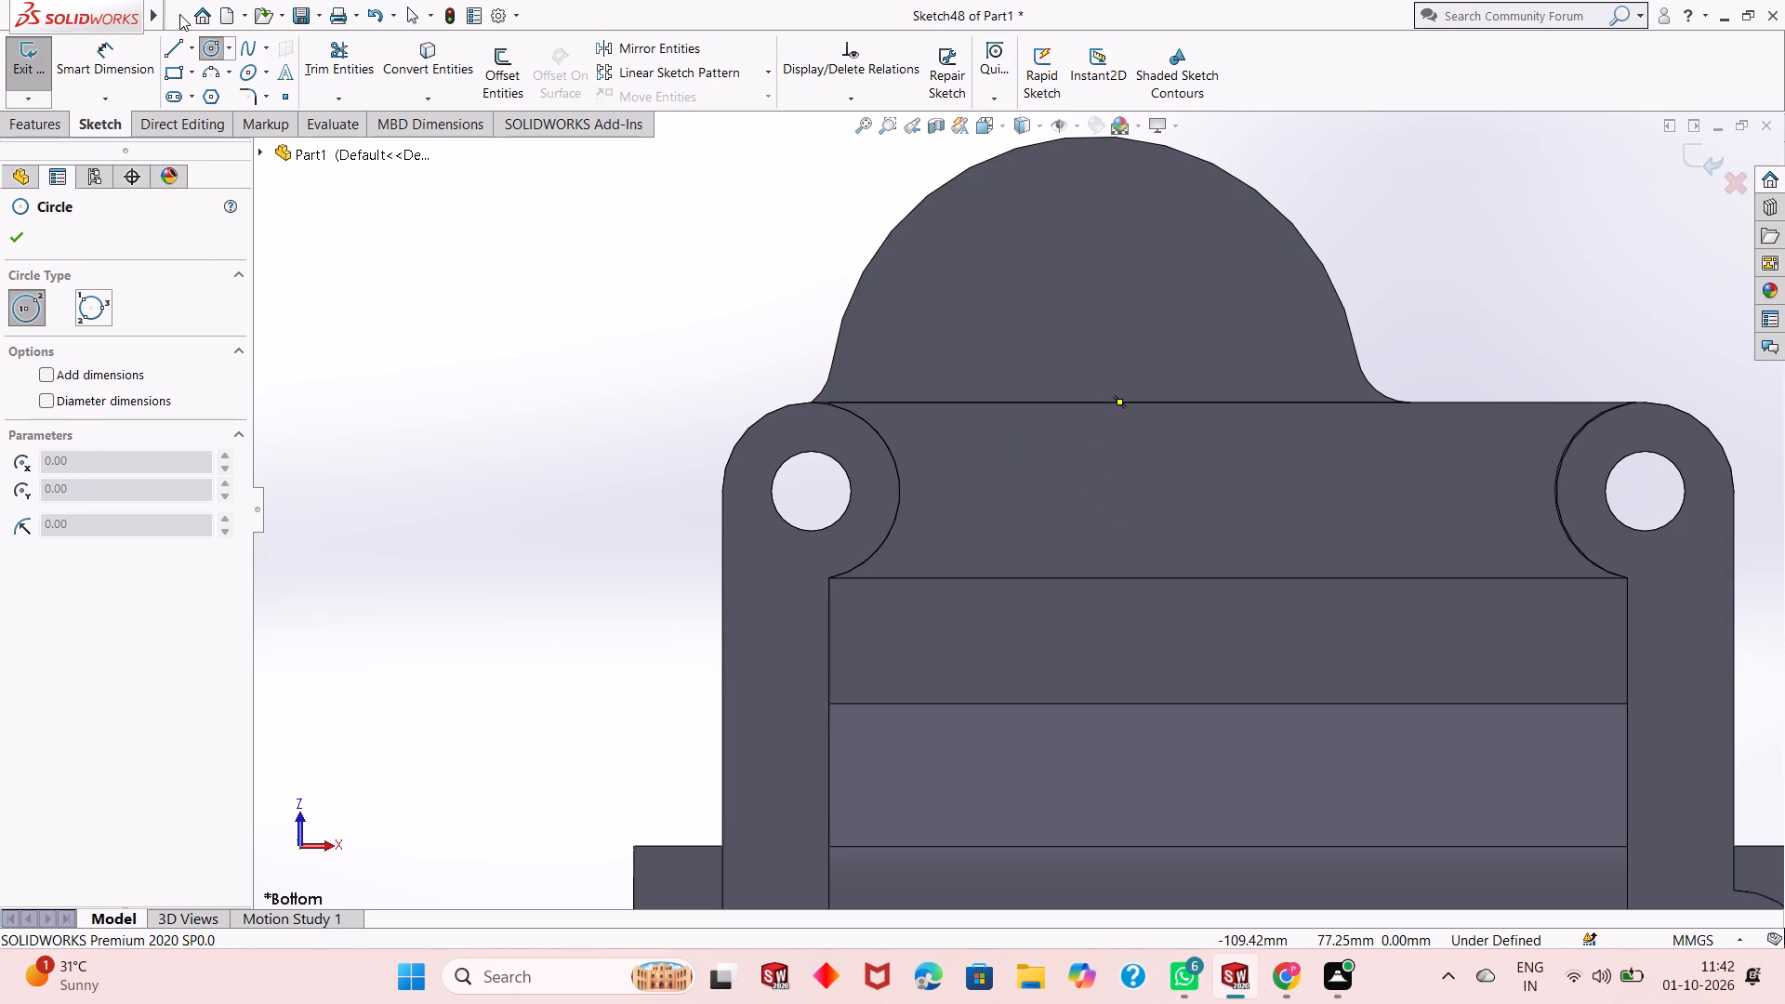
{"action": "left_click", "coordinate": [169, 43]}
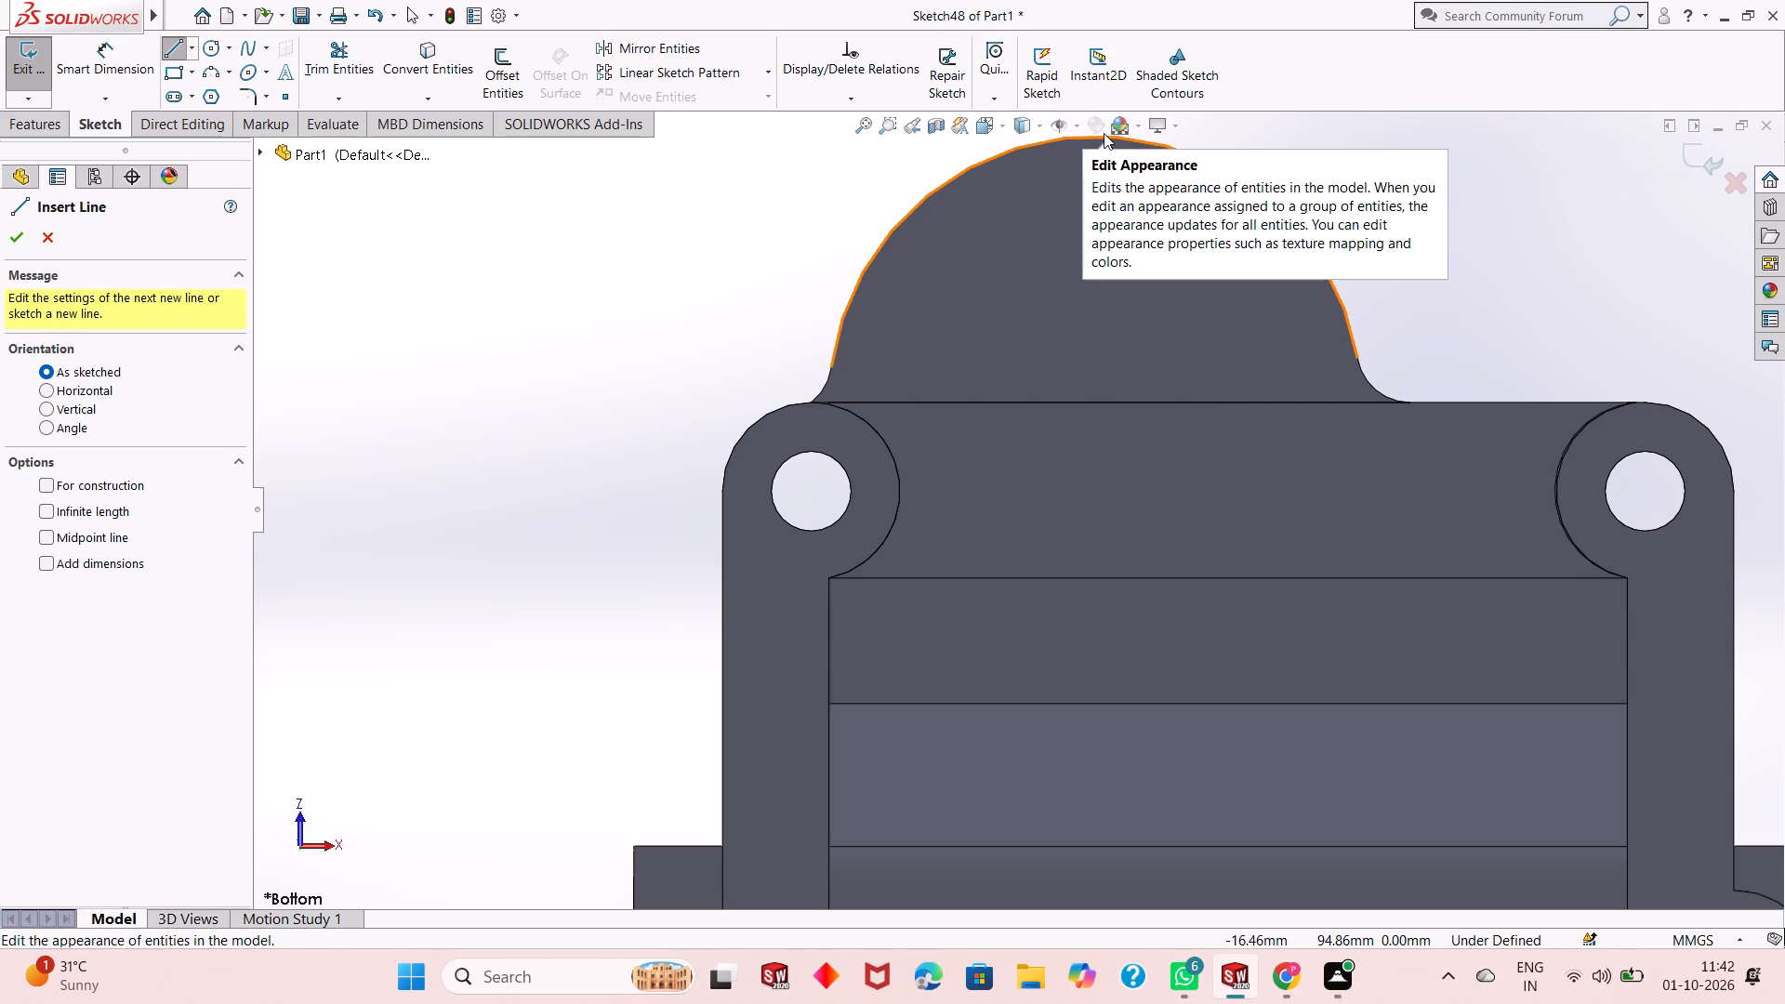
{"action": "left_click", "coordinate": [1095, 402]}
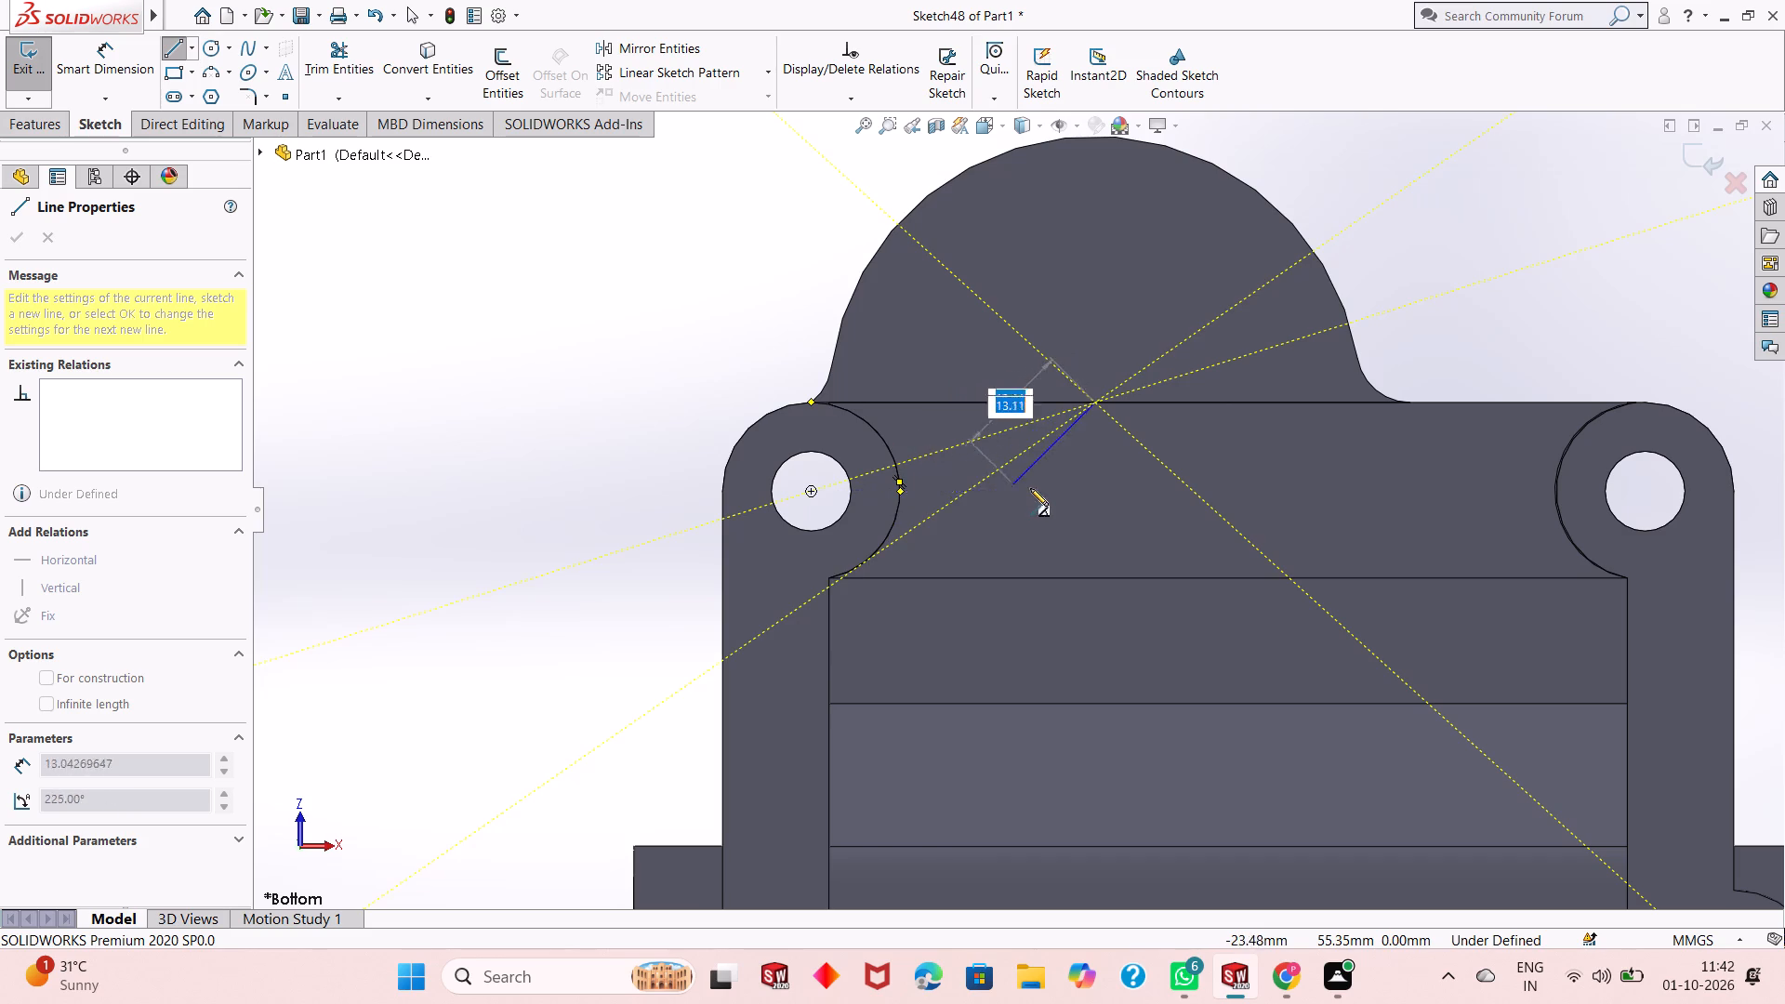
{"action": "left_click", "coordinate": [1099, 483]}
{"action": "key", "text": "Escape"}
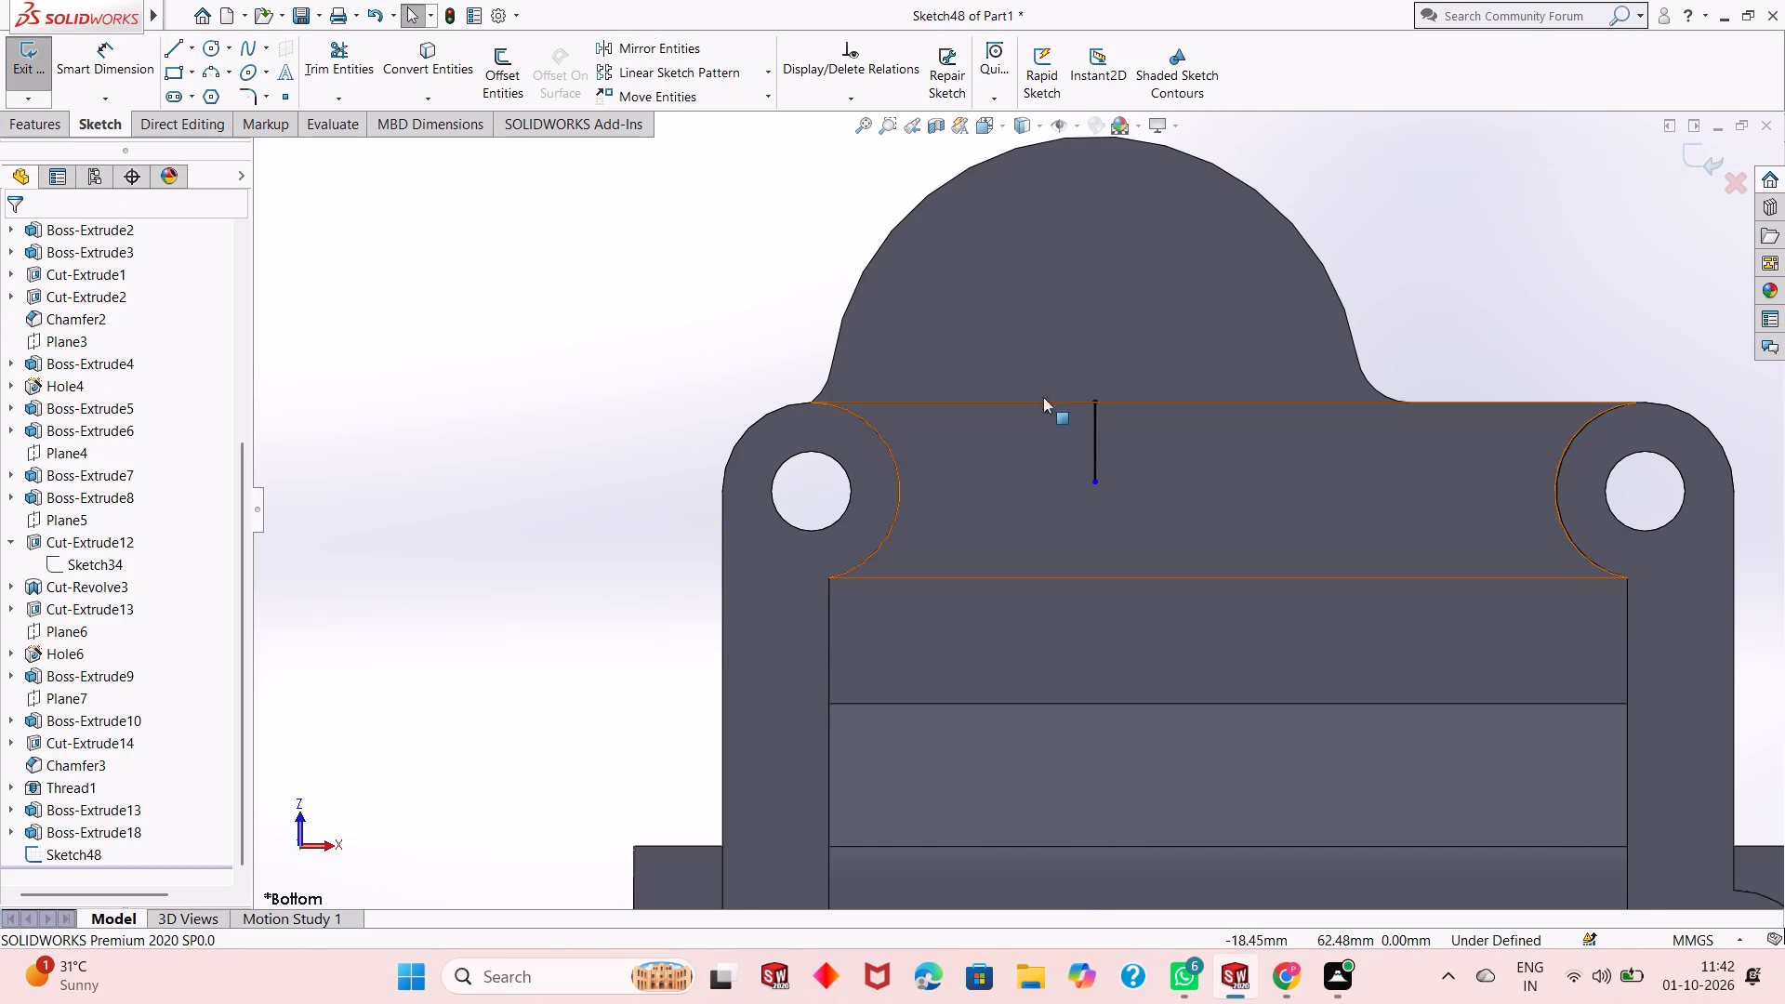
Sketch a circle of about 19 mm radius centred on the lower end of the vertical line.
{"action": "left_click", "coordinate": [208, 50]}
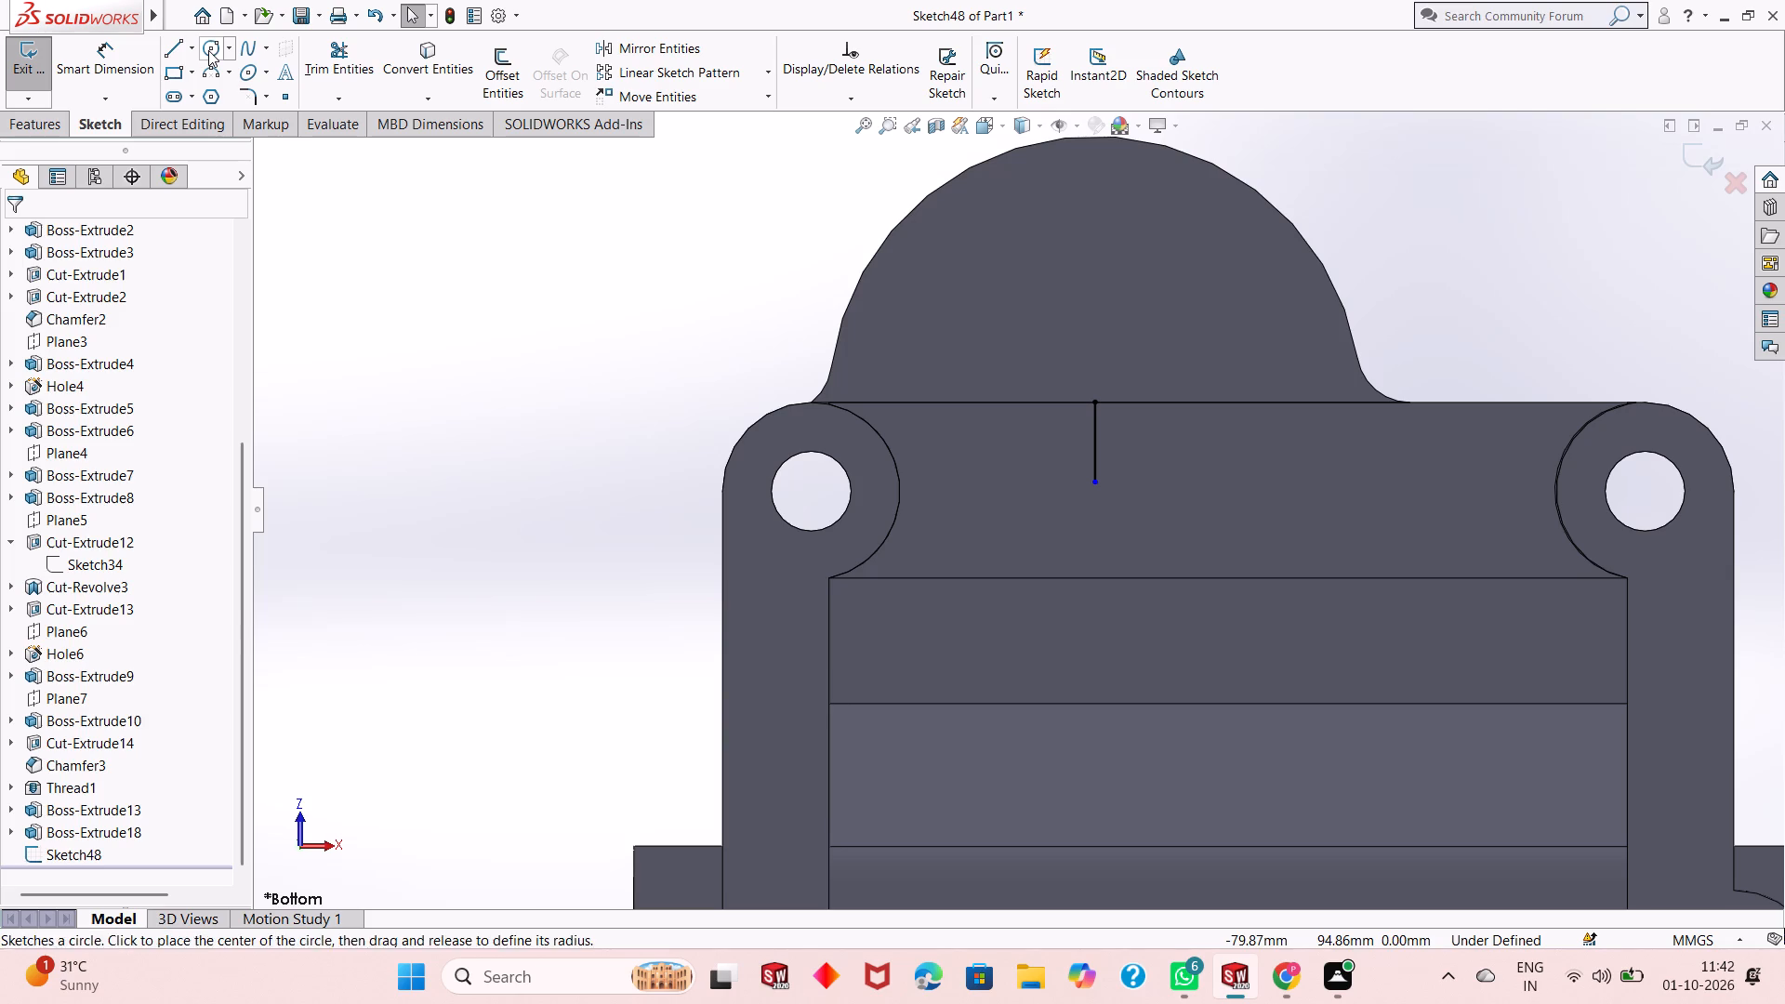
{"action": "left_click", "coordinate": [1099, 482]}
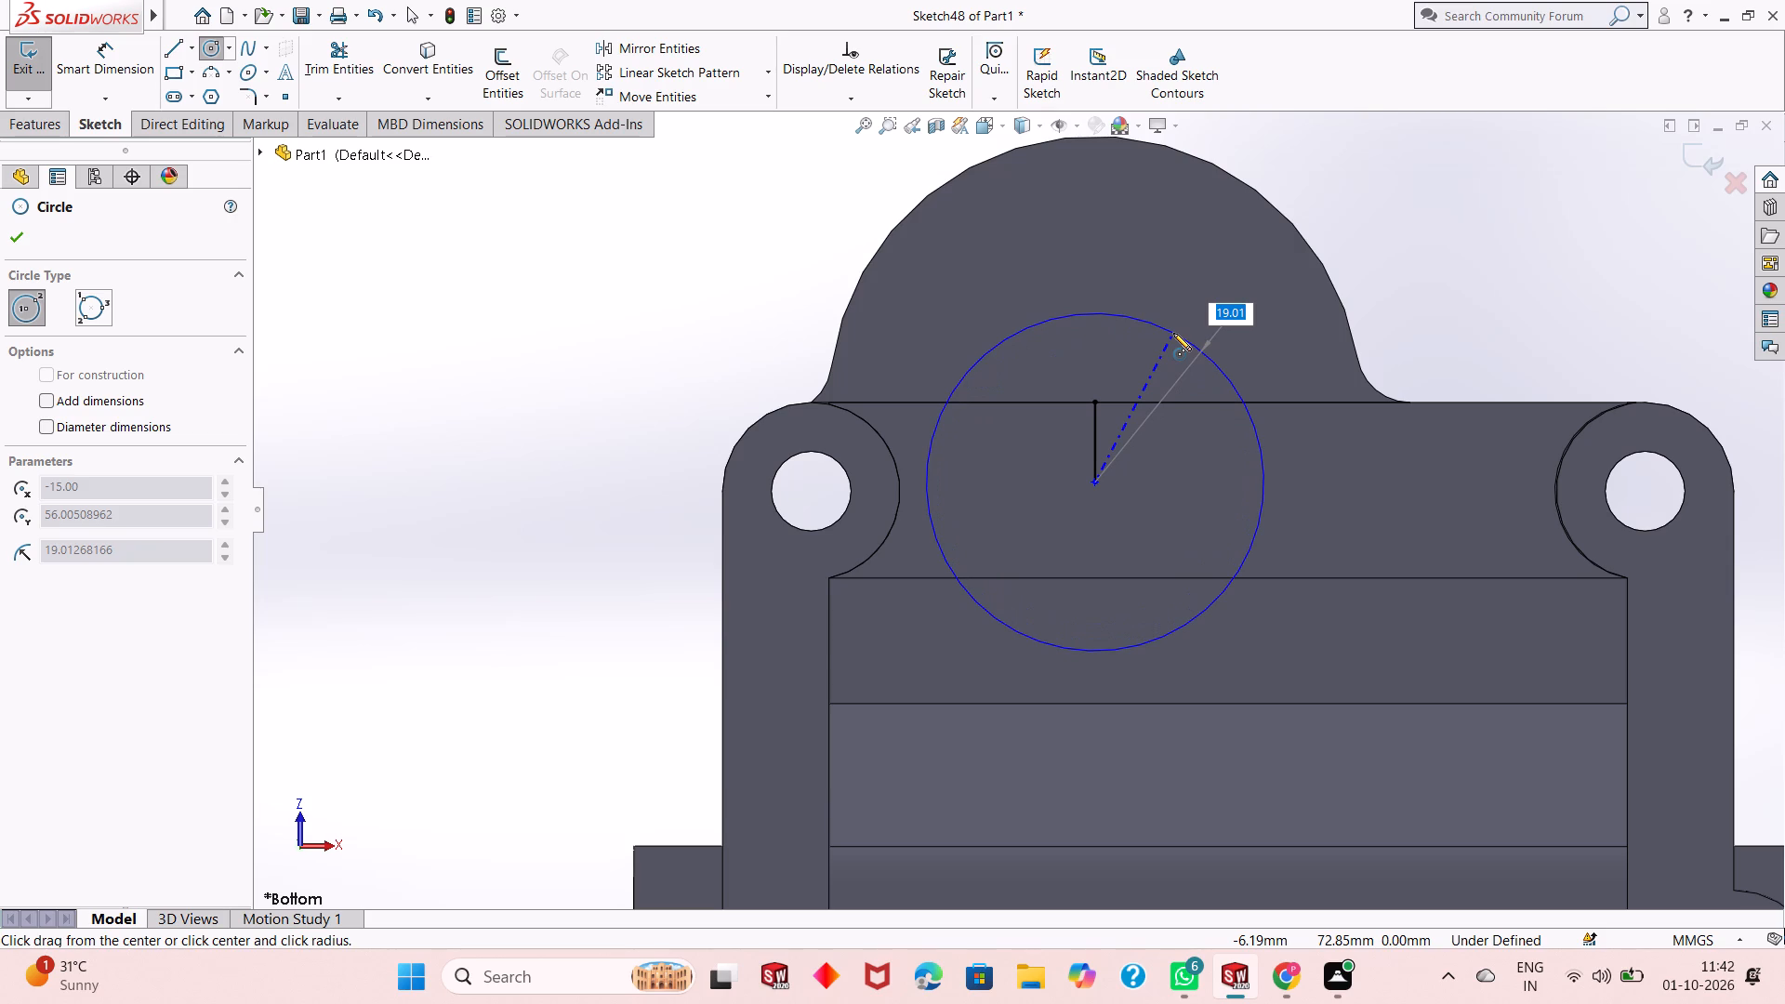
{"action": "left_click", "coordinate": [1173, 333]}
{"action": "left_click", "coordinate": [542, 391]}
{"action": "right_click", "coordinate": [542, 391]}
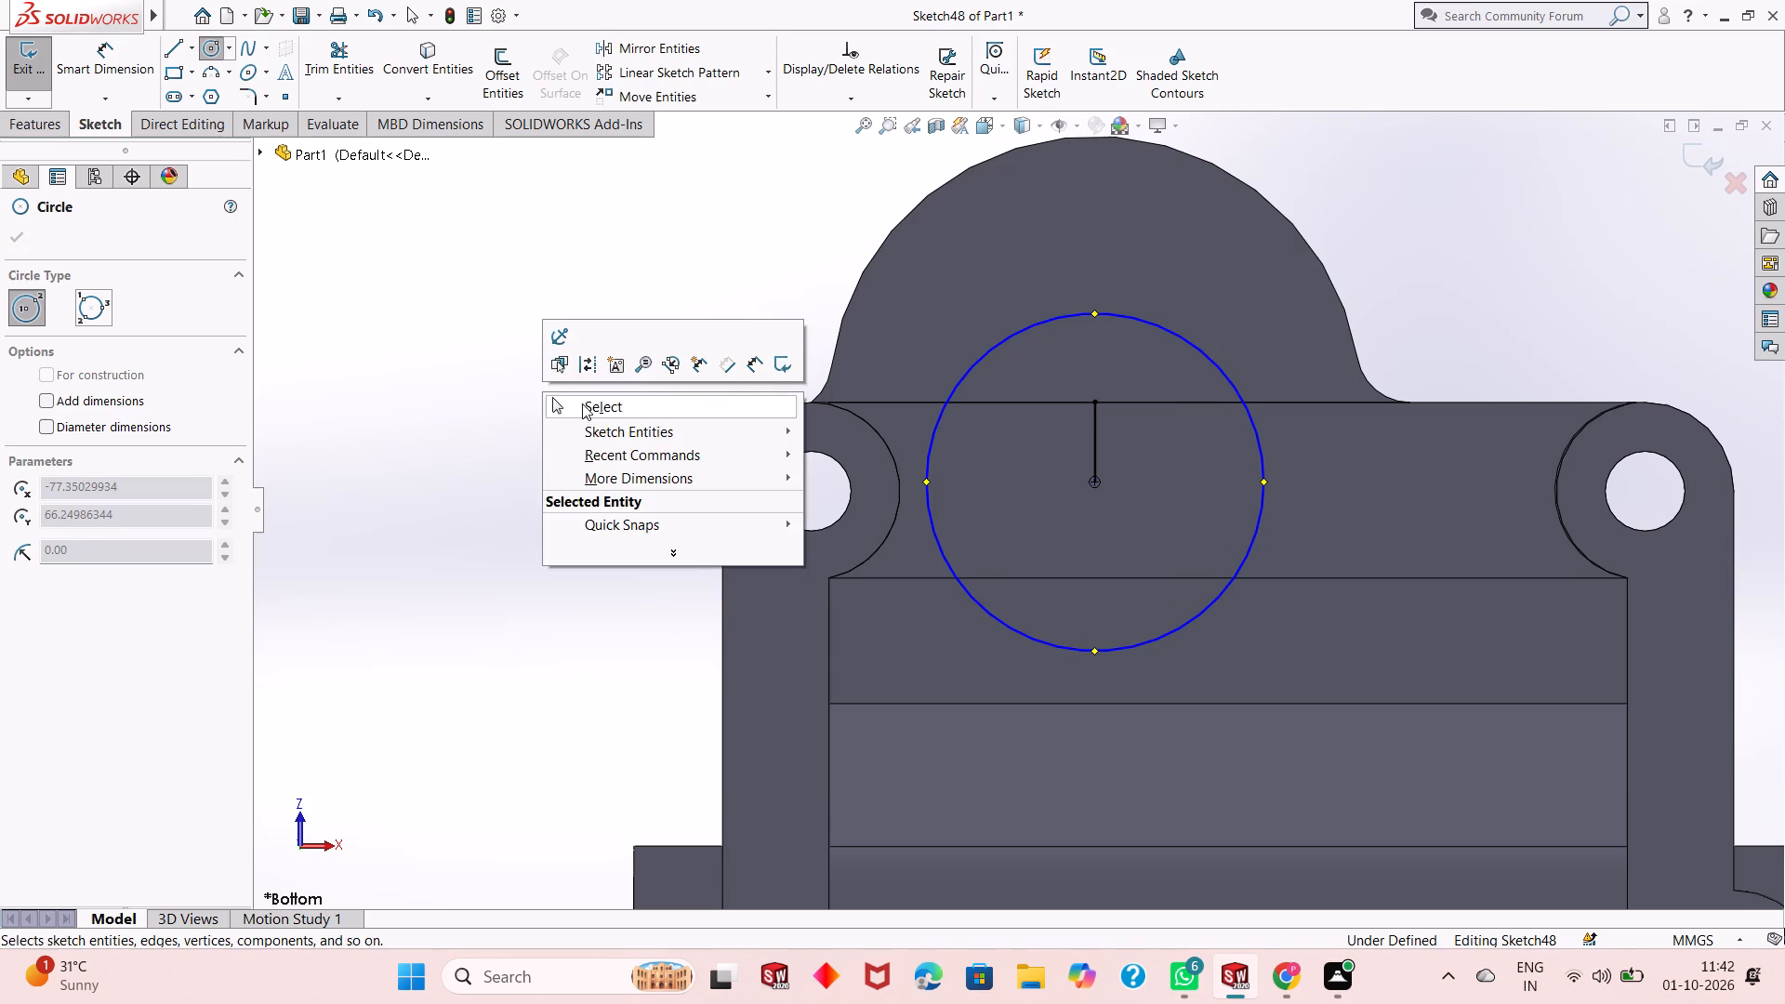
{"action": "left_click", "coordinate": [582, 403]}
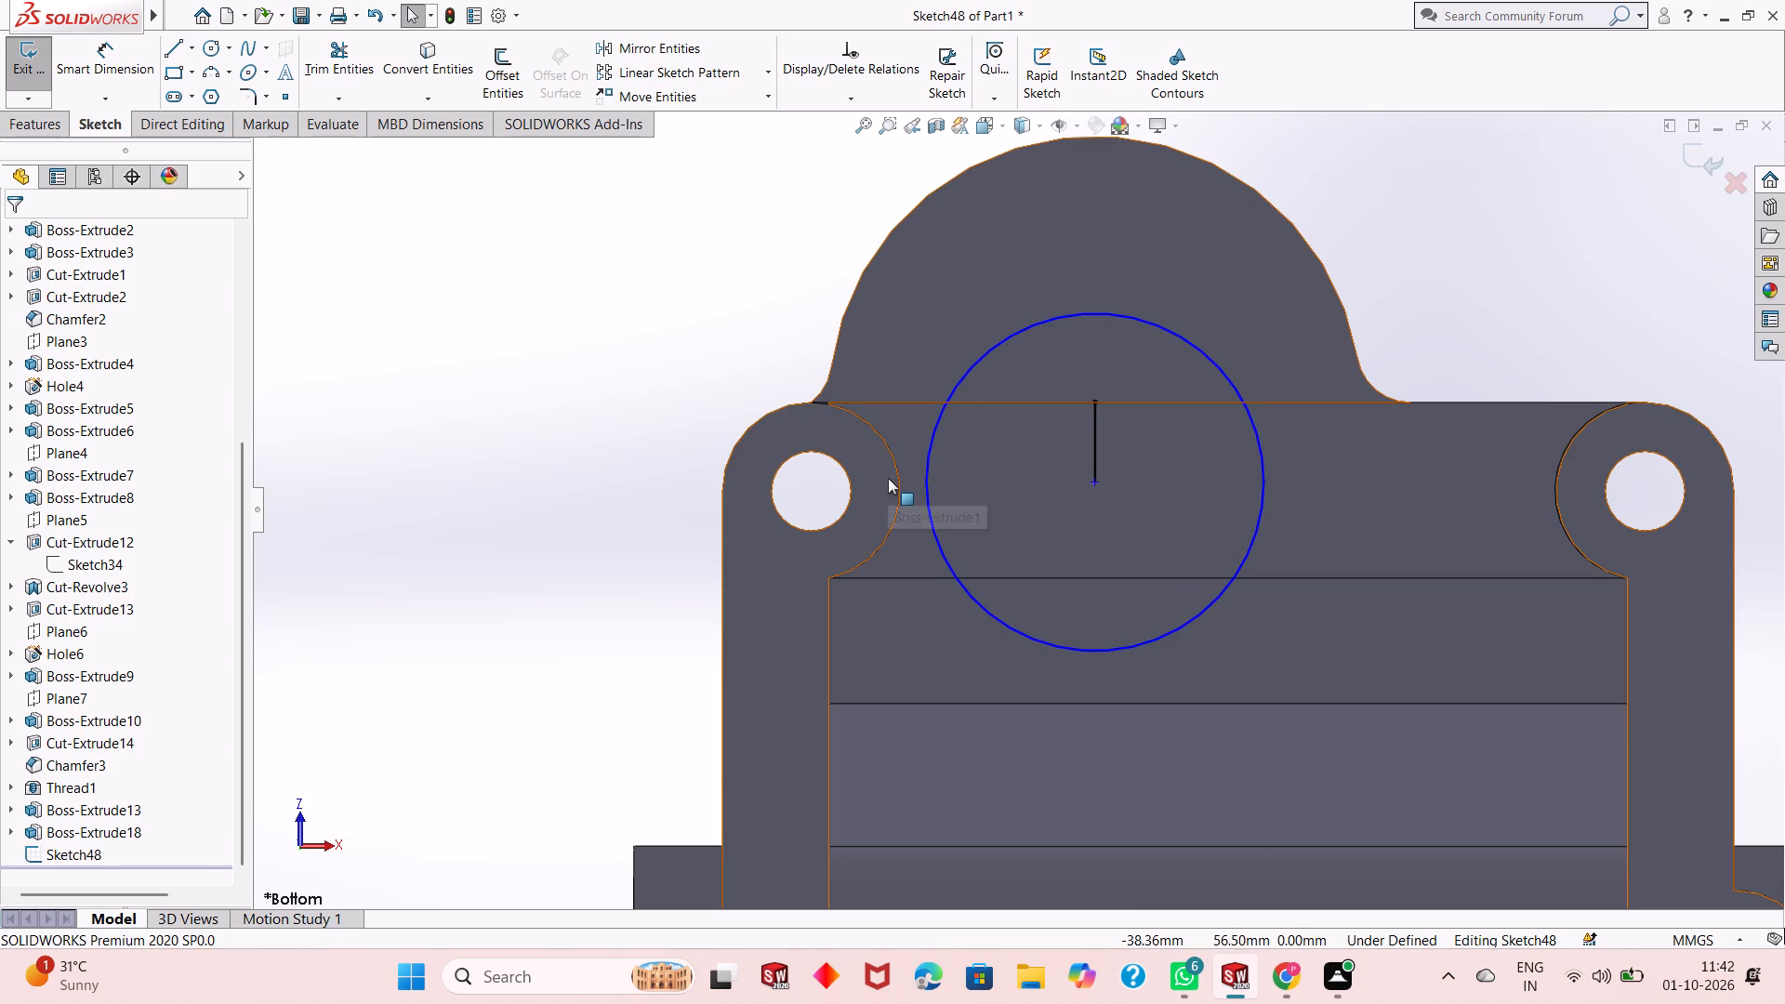
Dimension the circle's diameter as 40 mm.
{"action": "middle_click_drag", "start_coordinate": [1118, 560], "coordinate": [1142, 403]}
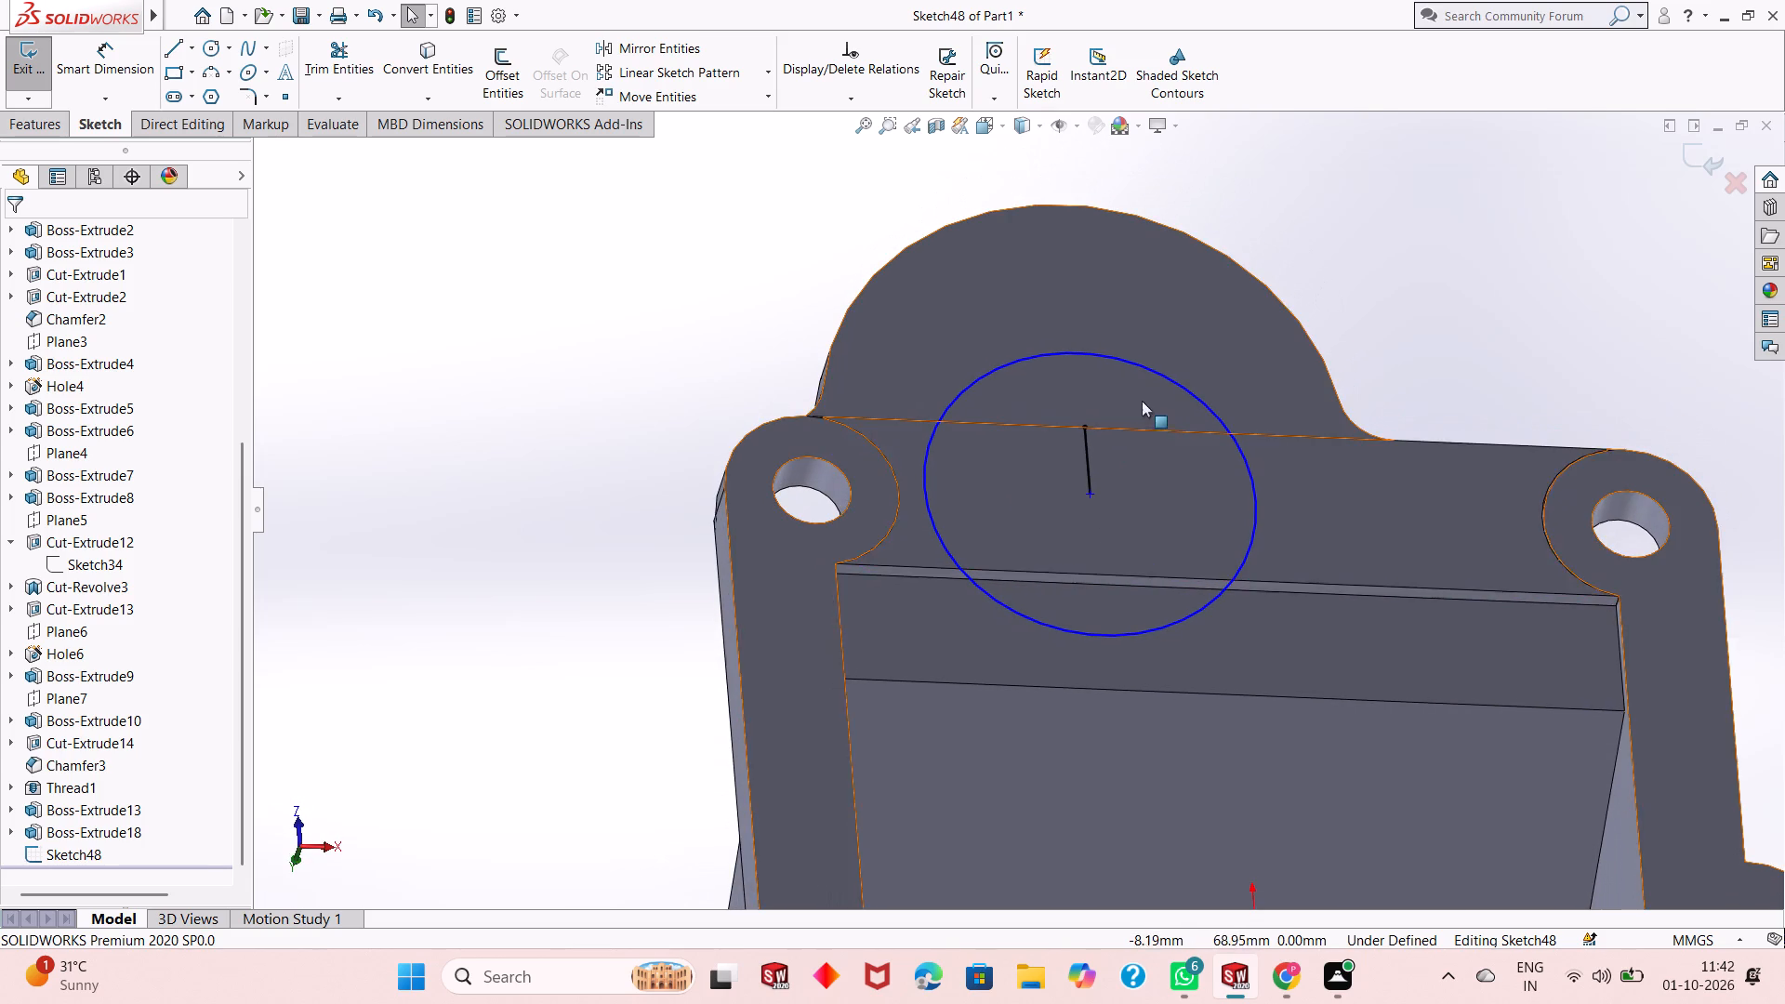
{"action": "middle_click_drag", "start_coordinate": [1039, 504], "coordinate": [1064, 593]}
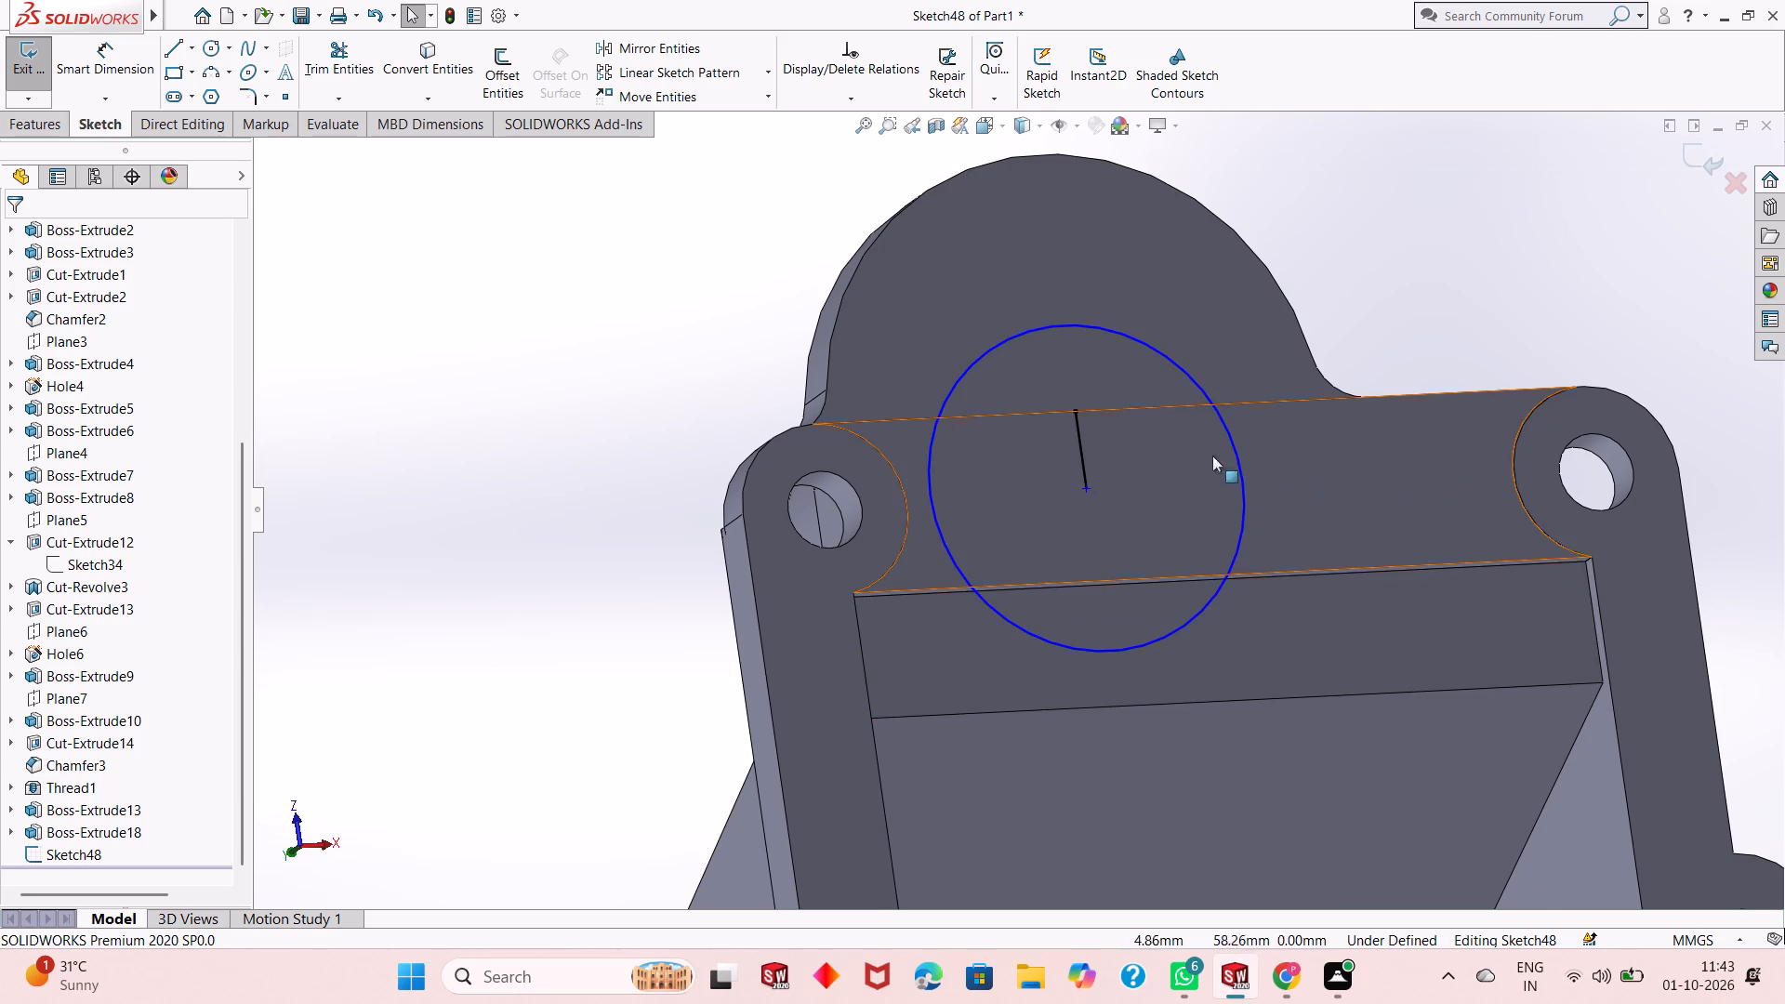
{"action": "left_click", "coordinate": [123, 78]}
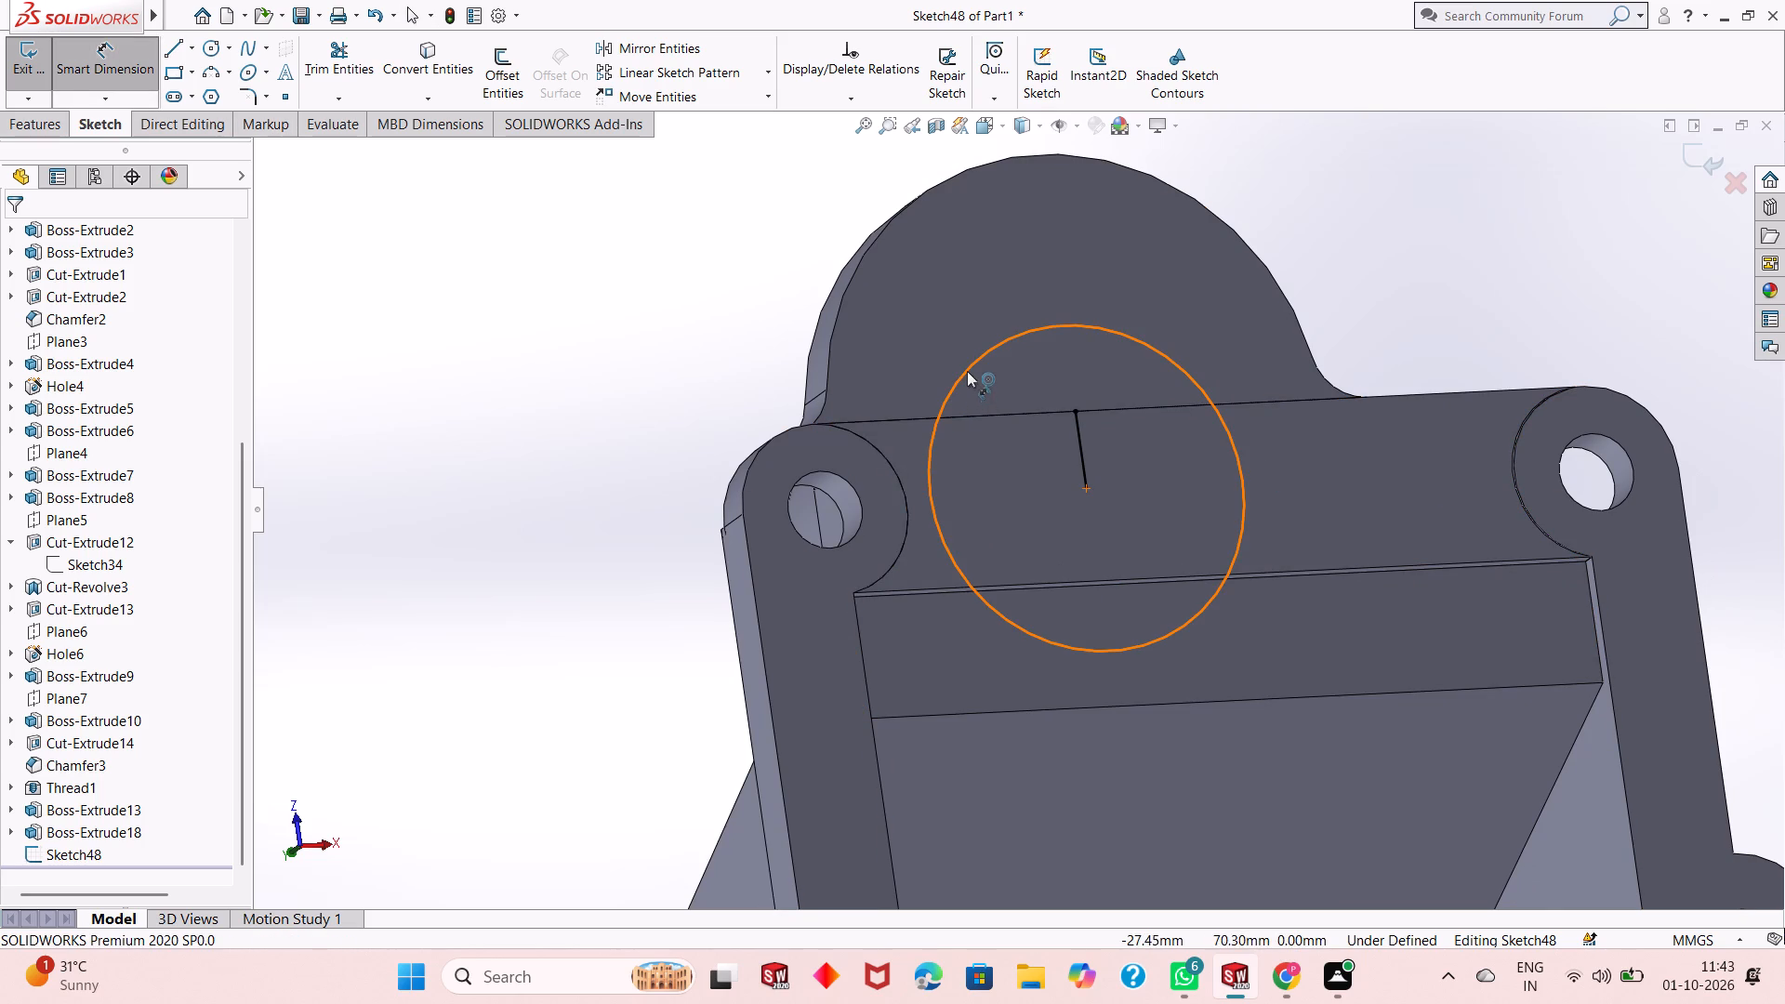
{"action": "left_click", "coordinate": [967, 371]}
{"action": "left_click", "coordinate": [706, 351]}
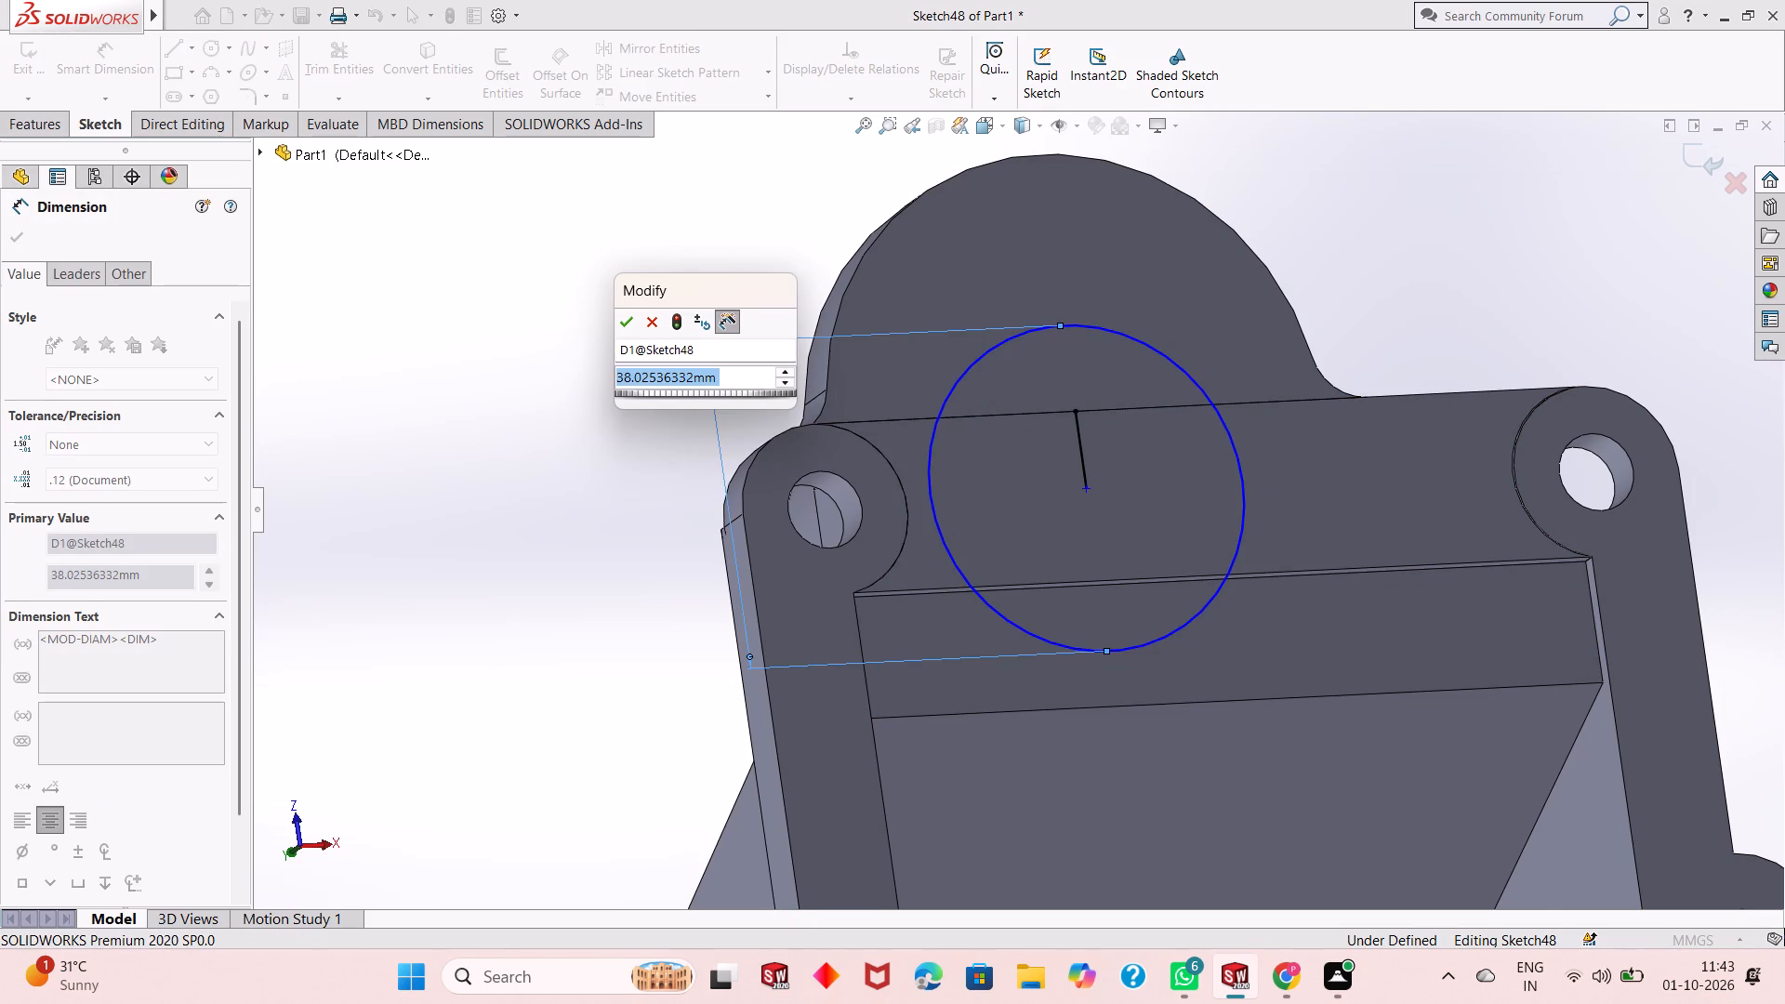
{"action": "type", "text": "40"}
{"action": "key", "text": "Return"}
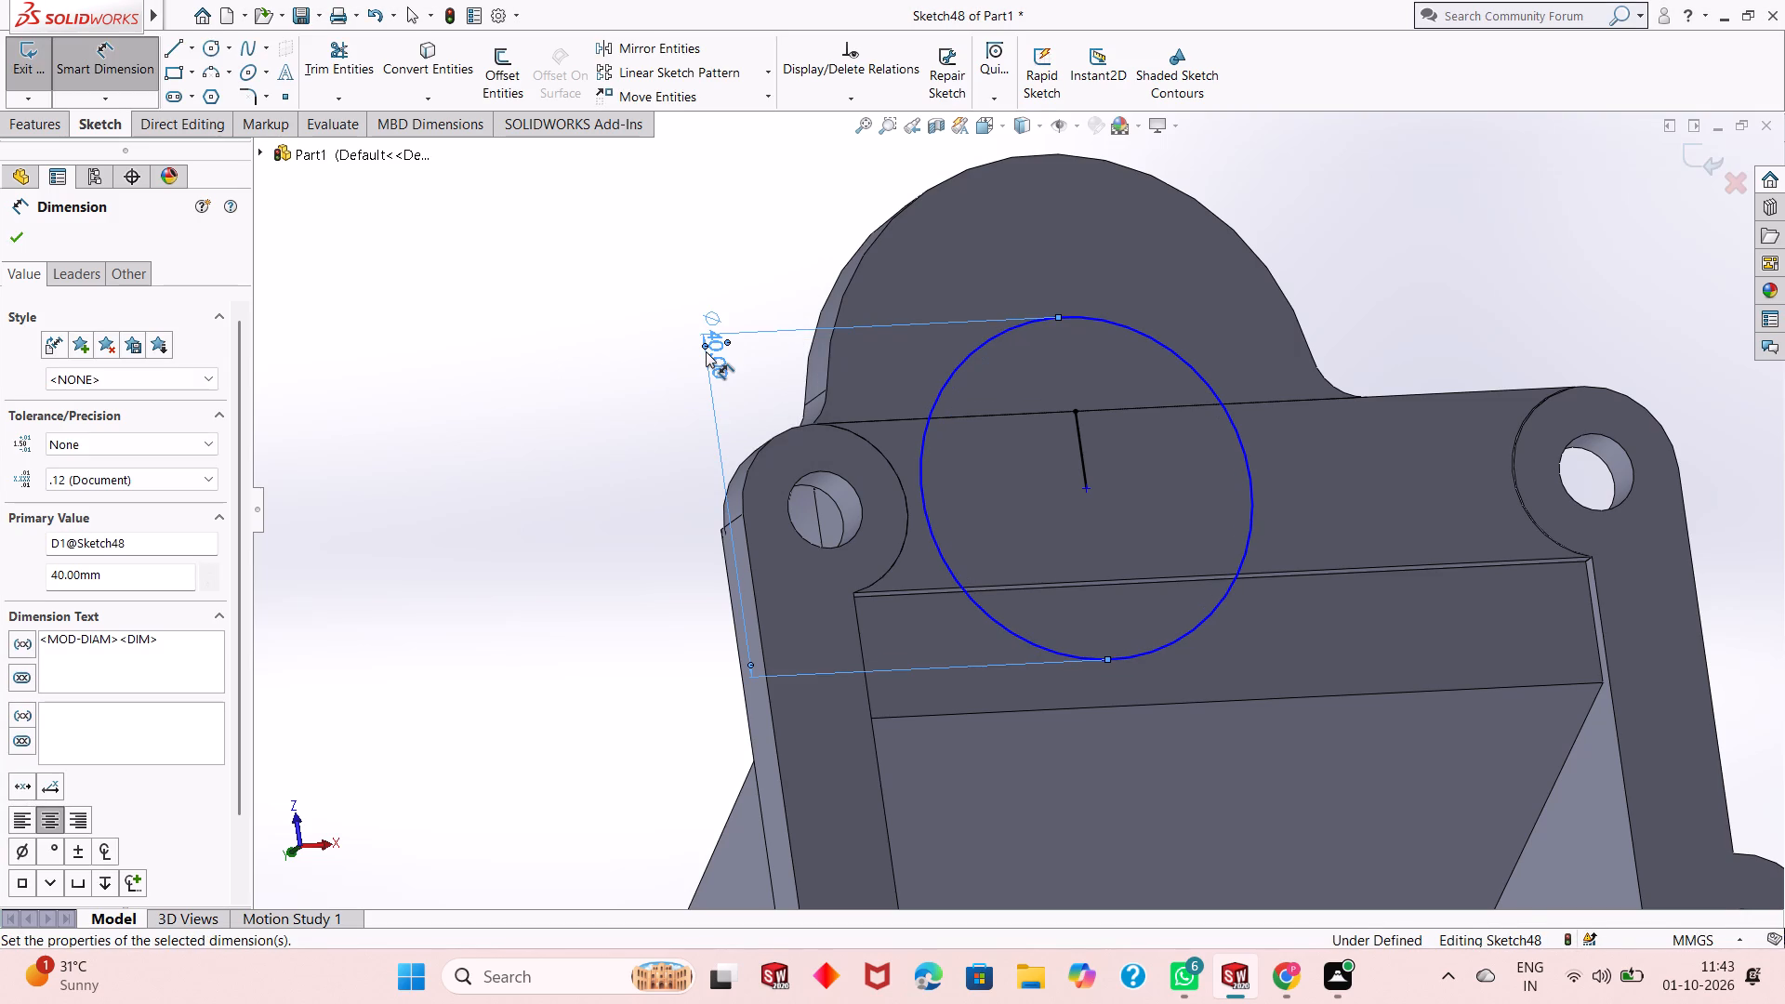
Examine how the circle lines up with the cylindrical boss and bore on the far side of the flange.
{"action": "middle_click_drag", "start_coordinate": [658, 405], "coordinate": [750, 434]}
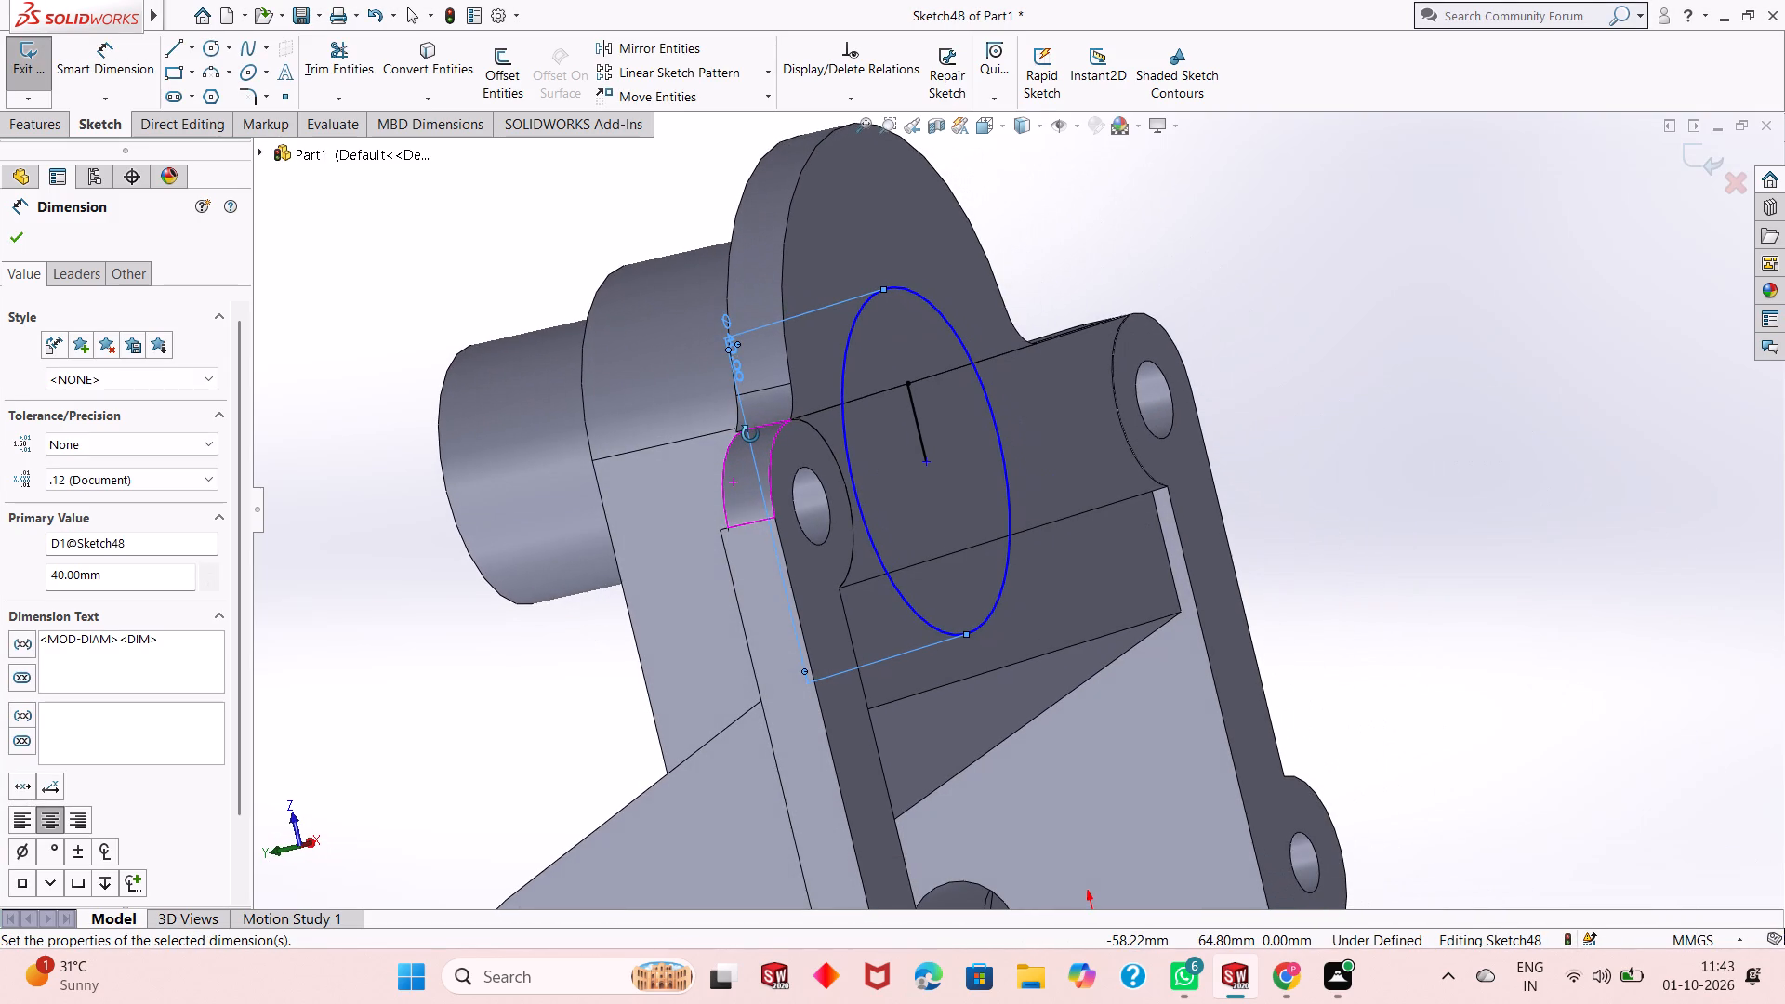
{"action": "middle_click_drag", "start_coordinate": [750, 434], "coordinate": [726, 428]}
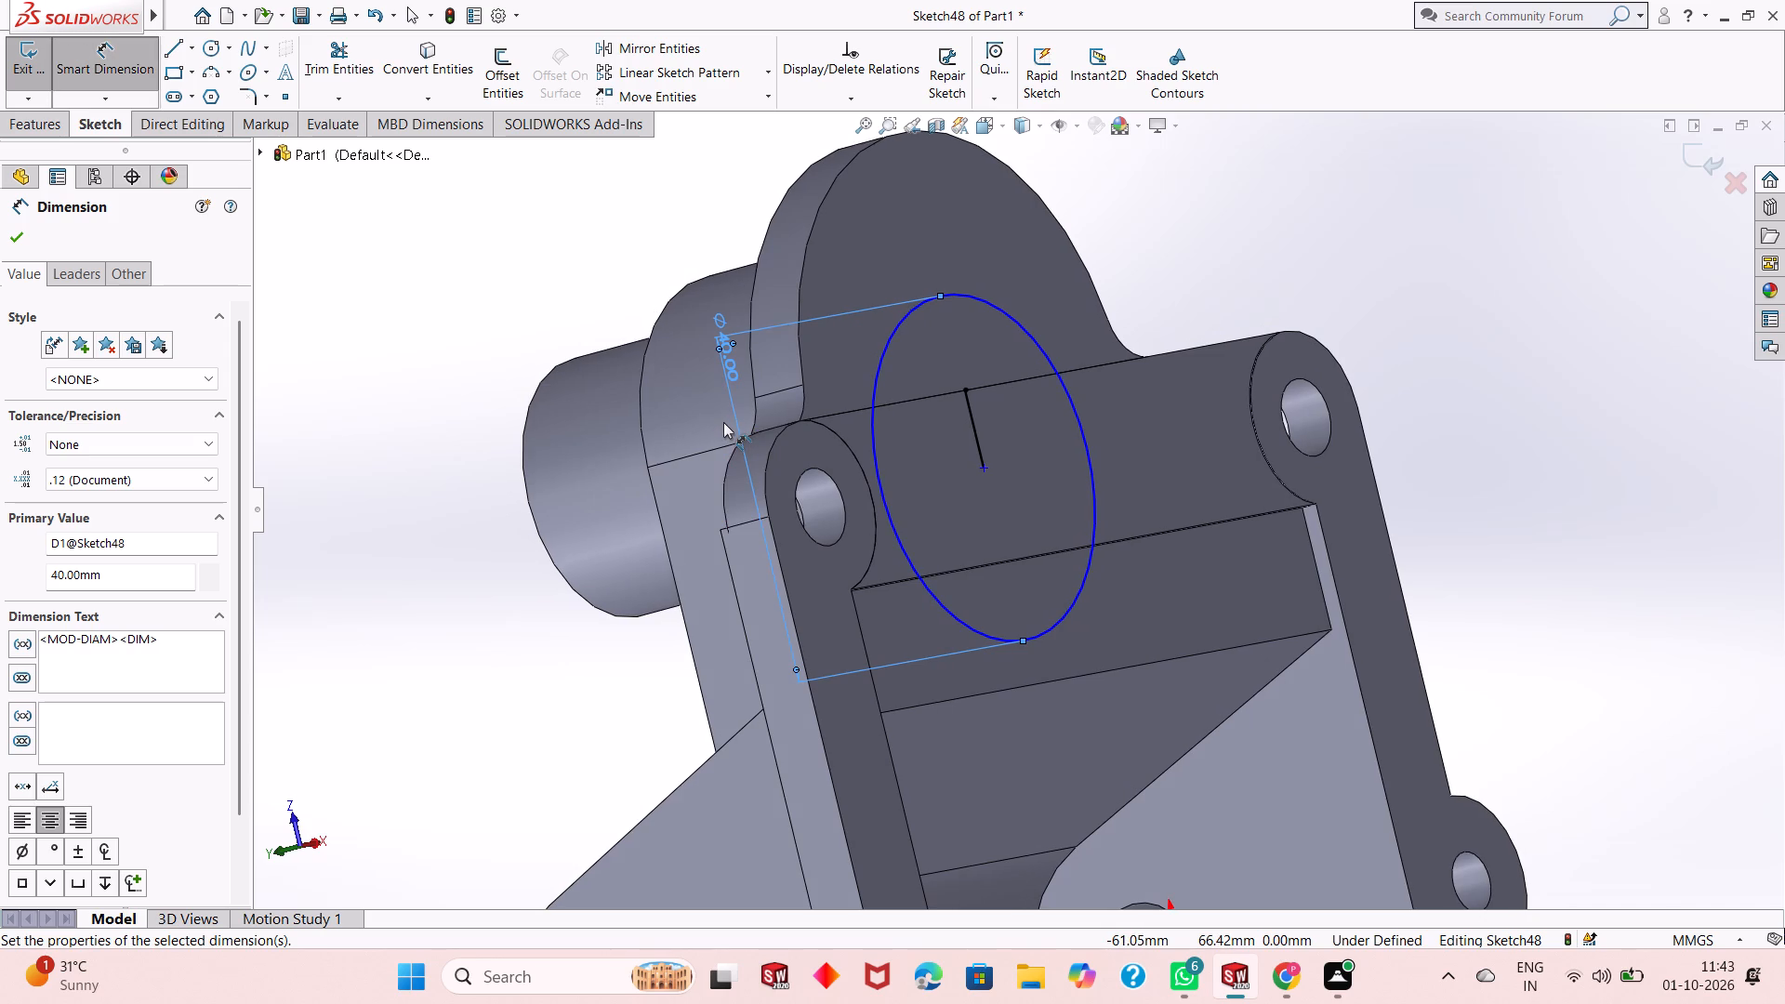
{"action": "middle_click_drag", "start_coordinate": [873, 390], "coordinate": [1046, 394]}
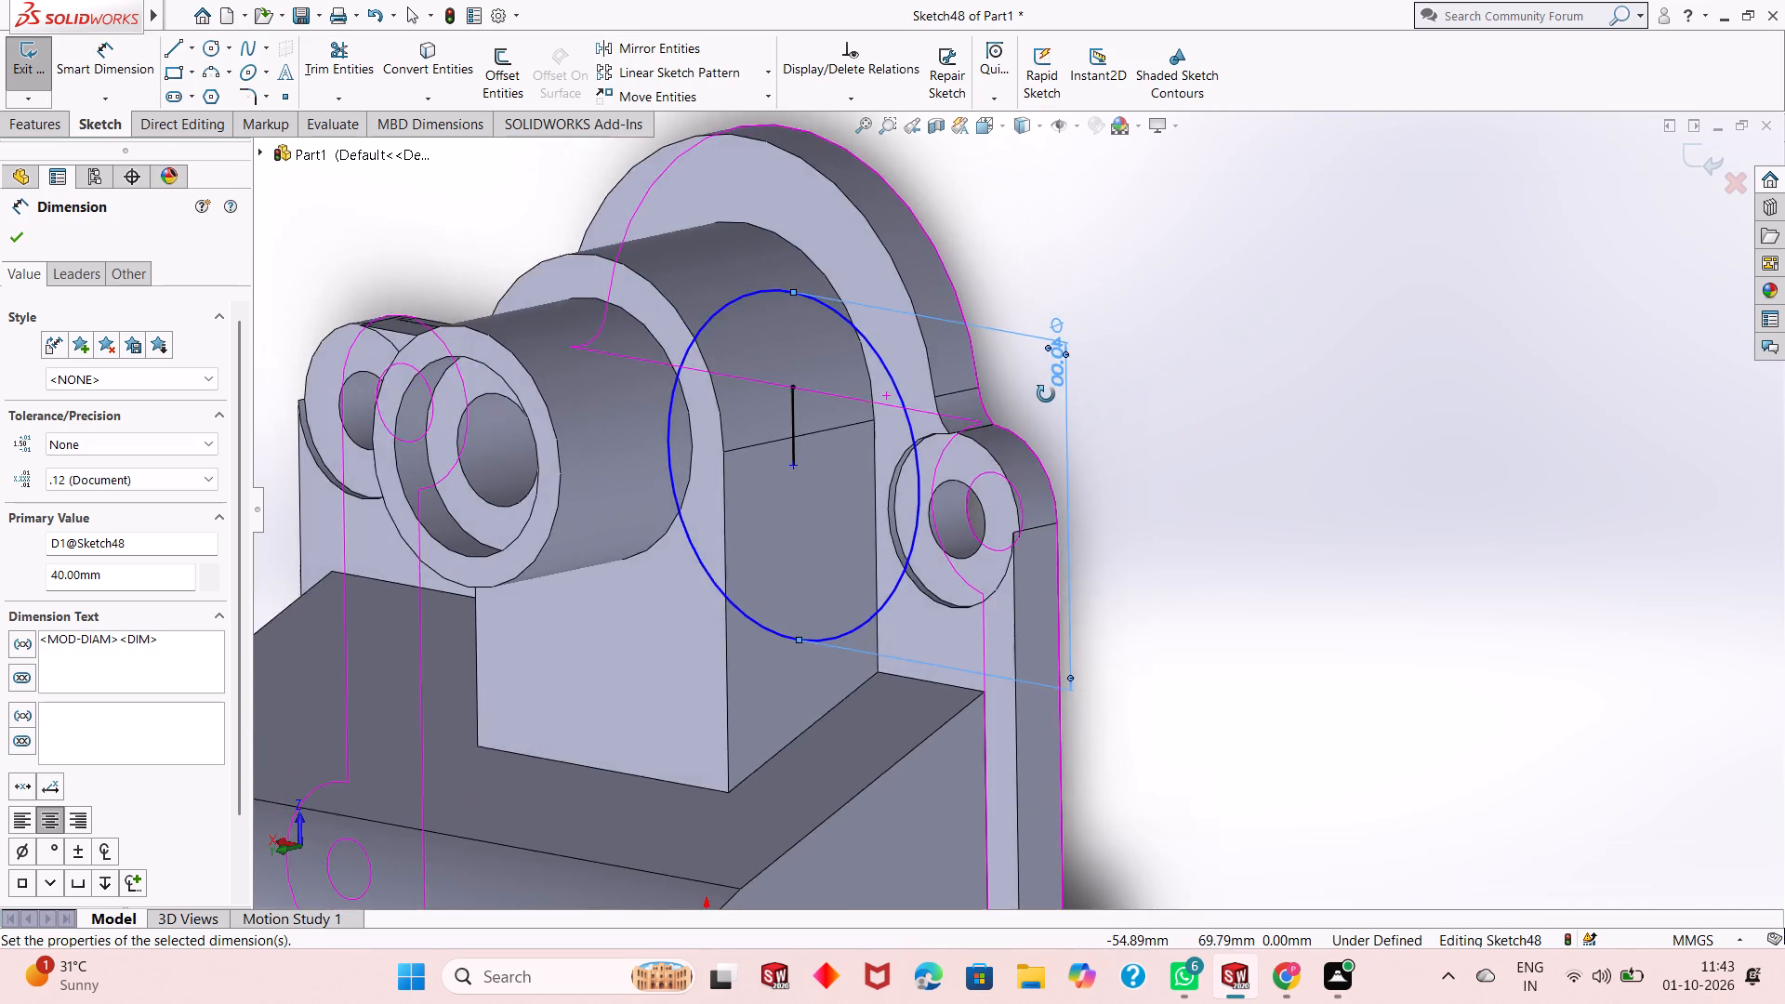
{"action": "middle_click_drag", "start_coordinate": [1046, 394], "coordinate": [1157, 389]}
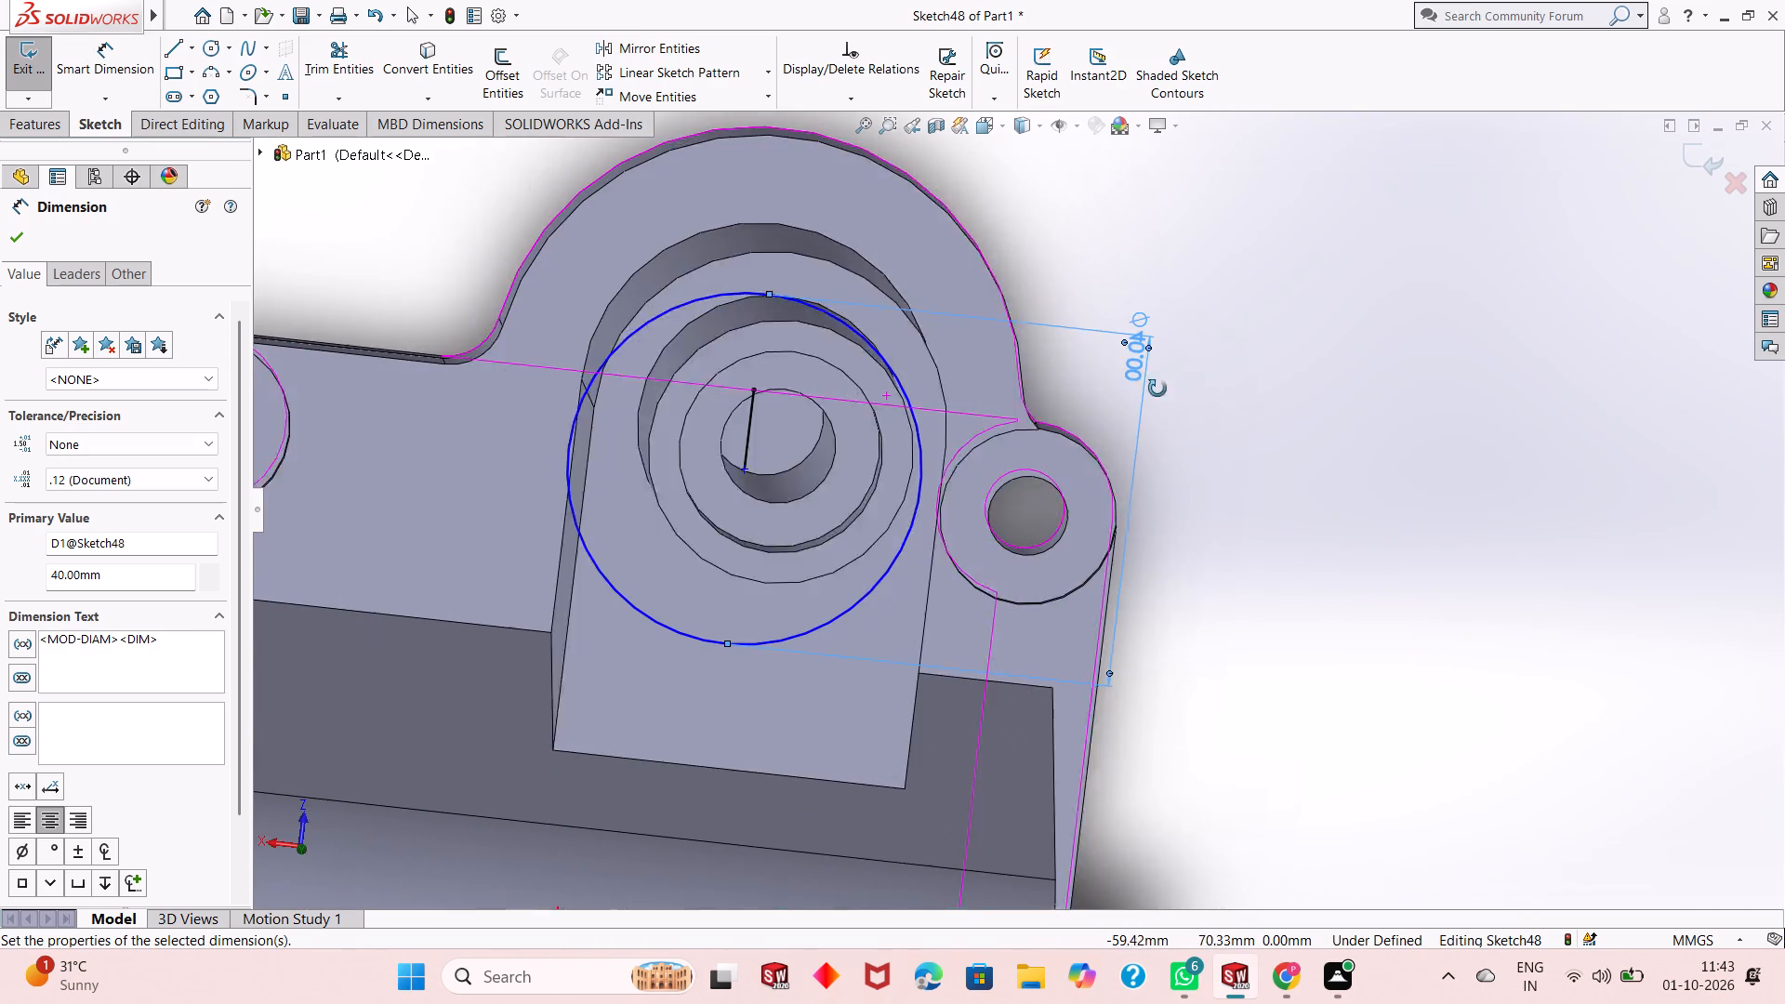
{"action": "middle_click_drag", "start_coordinate": [1157, 389], "coordinate": [800, 332]}
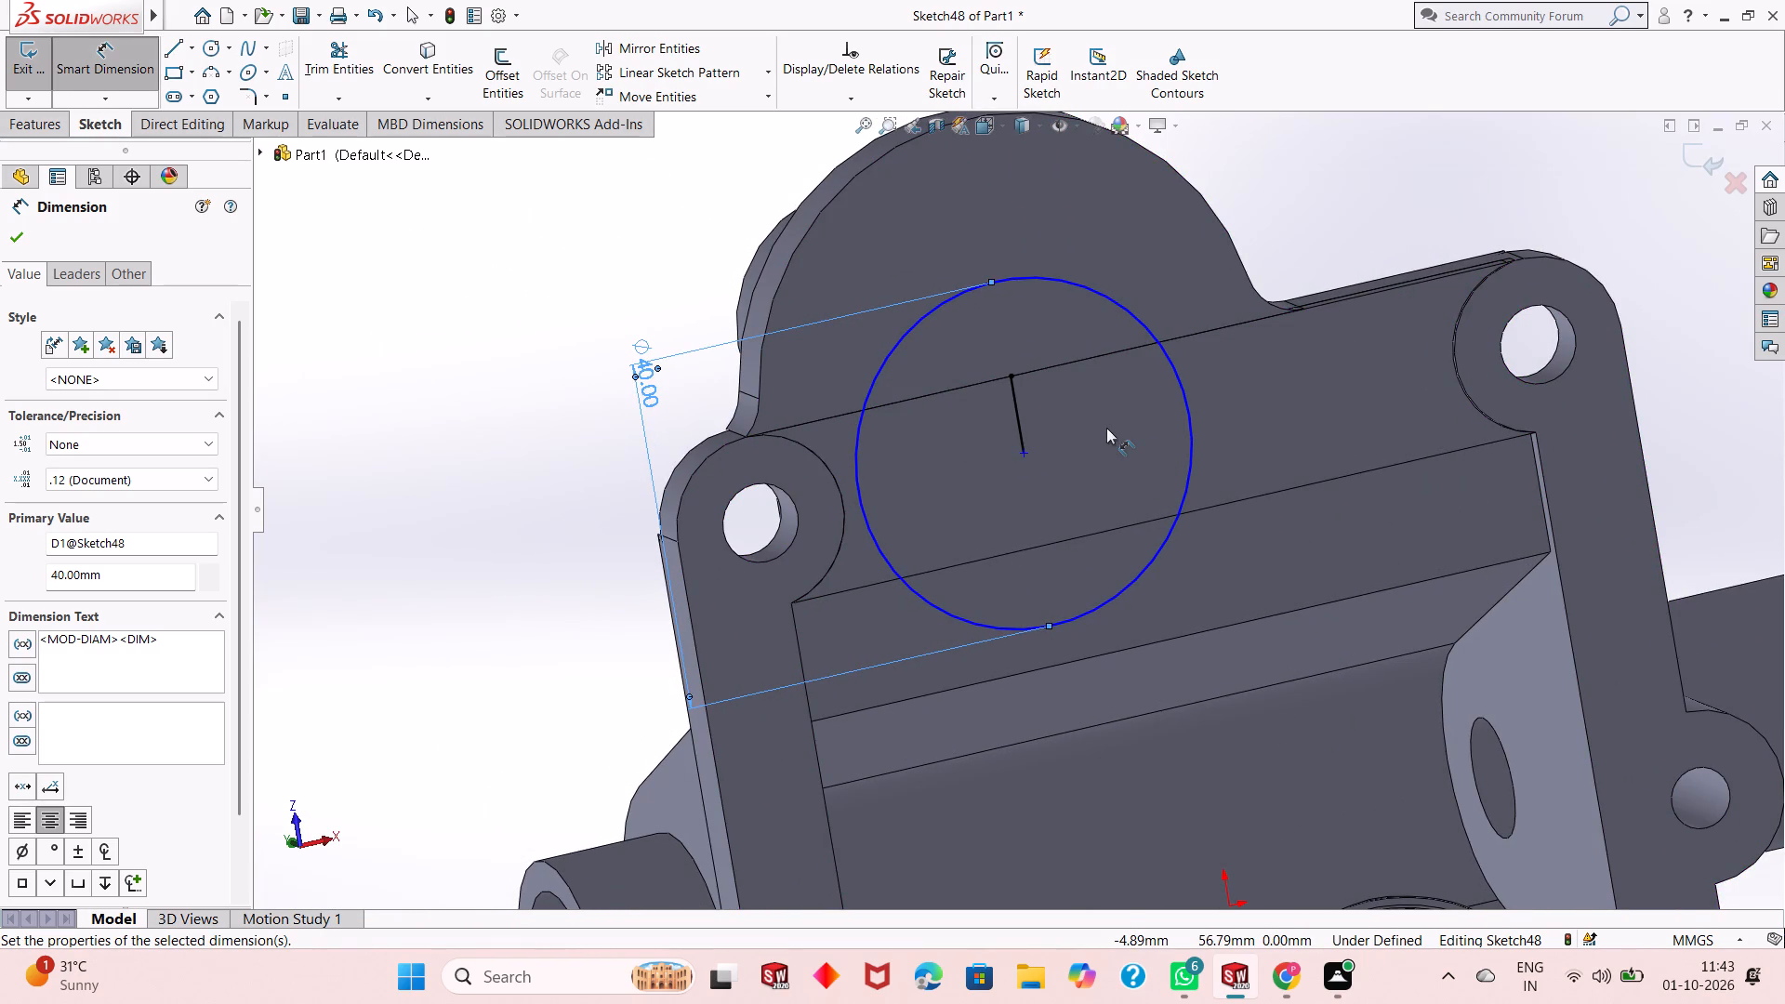
Undo the 40 mm circle, its dimension, the vertical line and the sketch on the housing flange.
{"action": "middle_click_drag", "start_coordinate": [505, 421], "coordinate": [536, 408]}
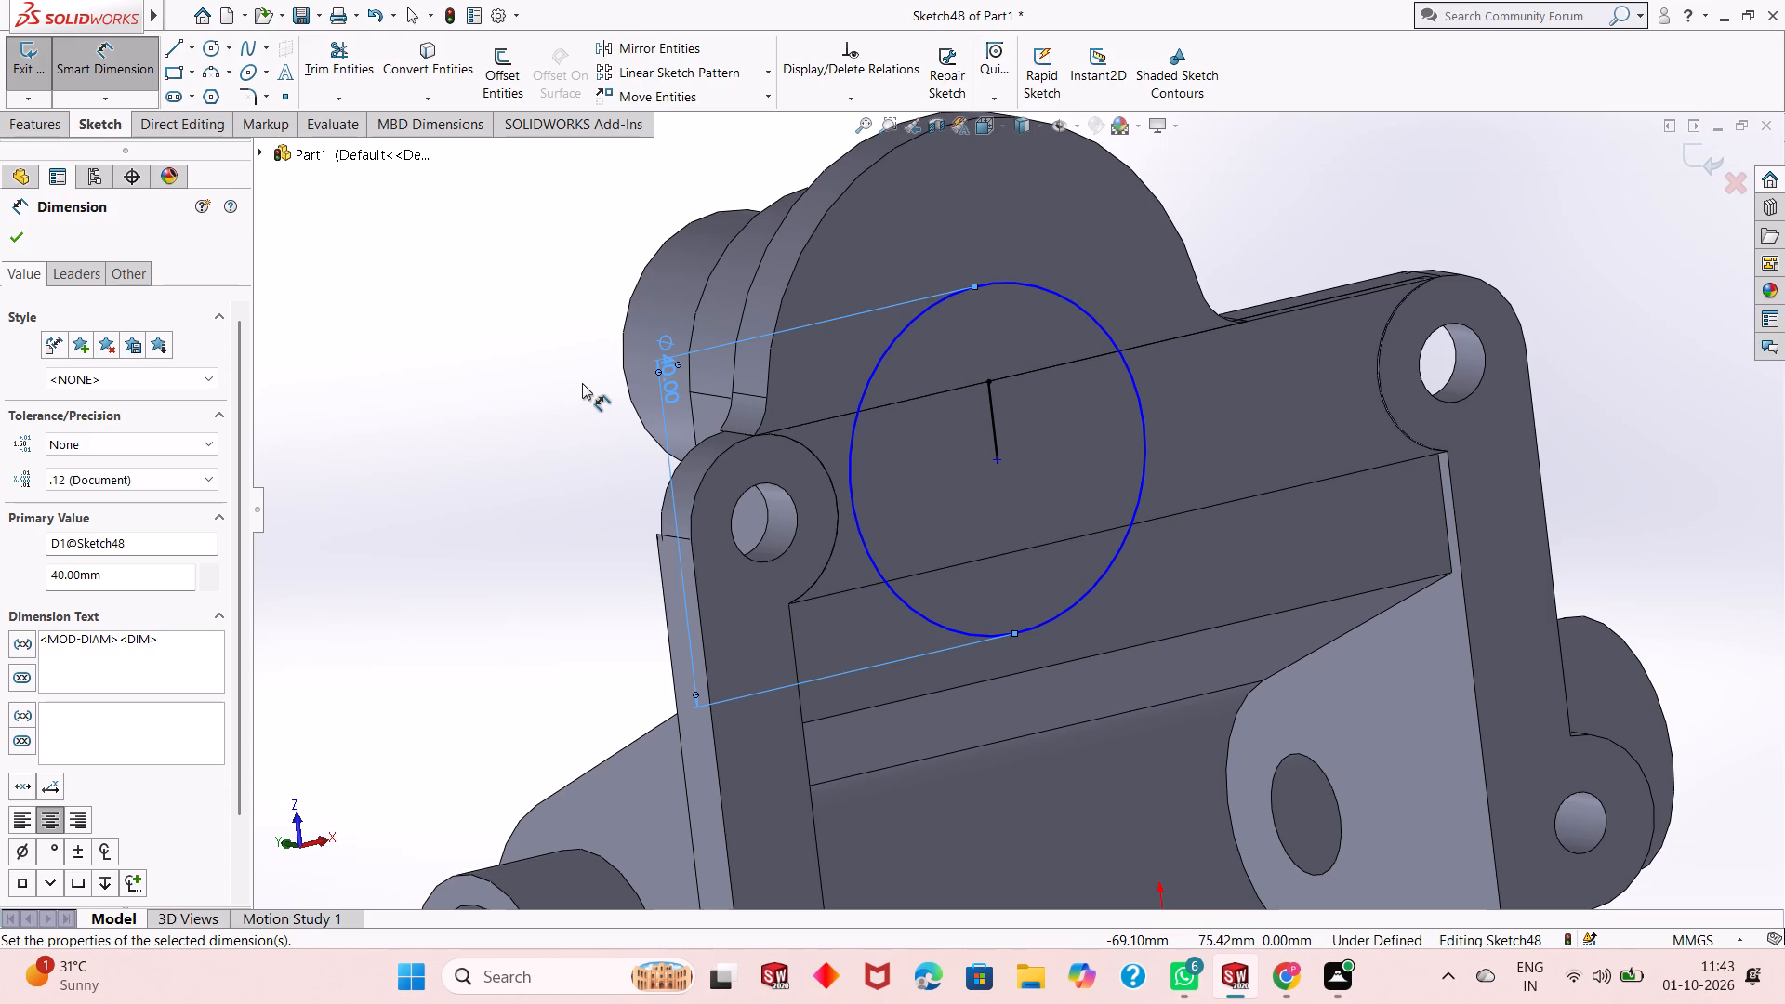
{"action": "middle_click_drag", "start_coordinate": [992, 665], "coordinate": [976, 523]}
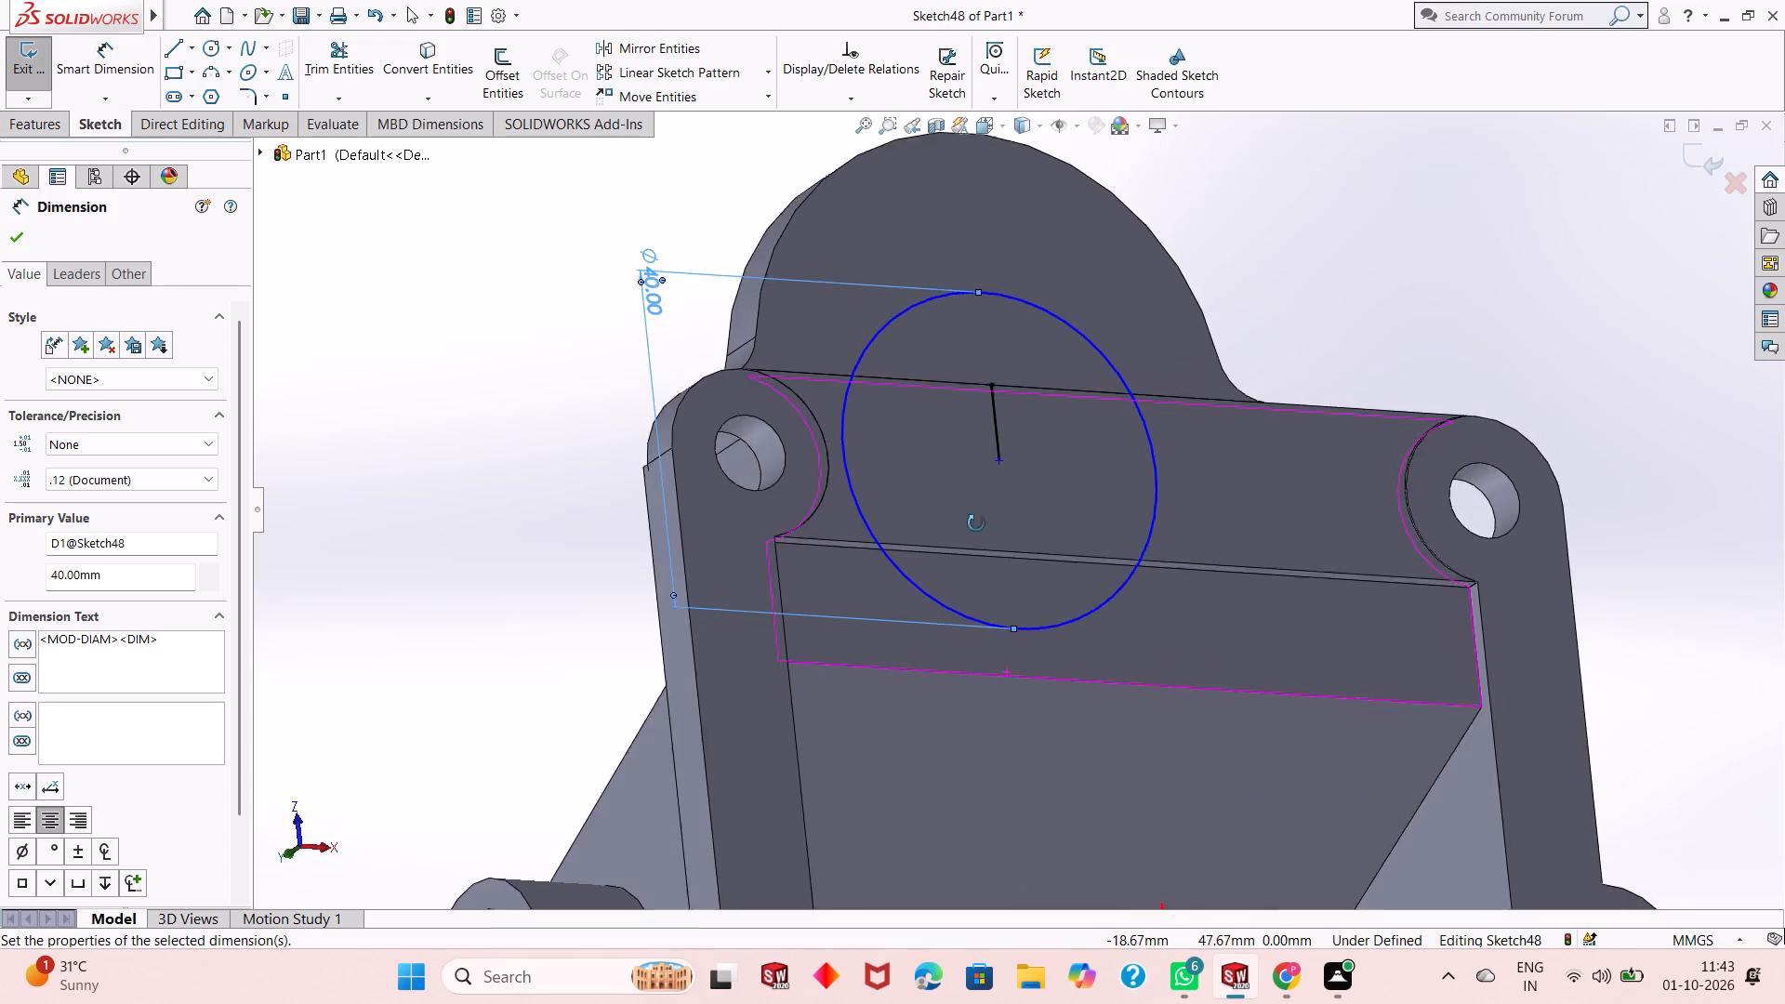
{"action": "middle_click_drag", "start_coordinate": [976, 523], "coordinate": [966, 486]}
{"action": "key", "text": "Escape"}
{"action": "key", "text": "ctrl+z"}
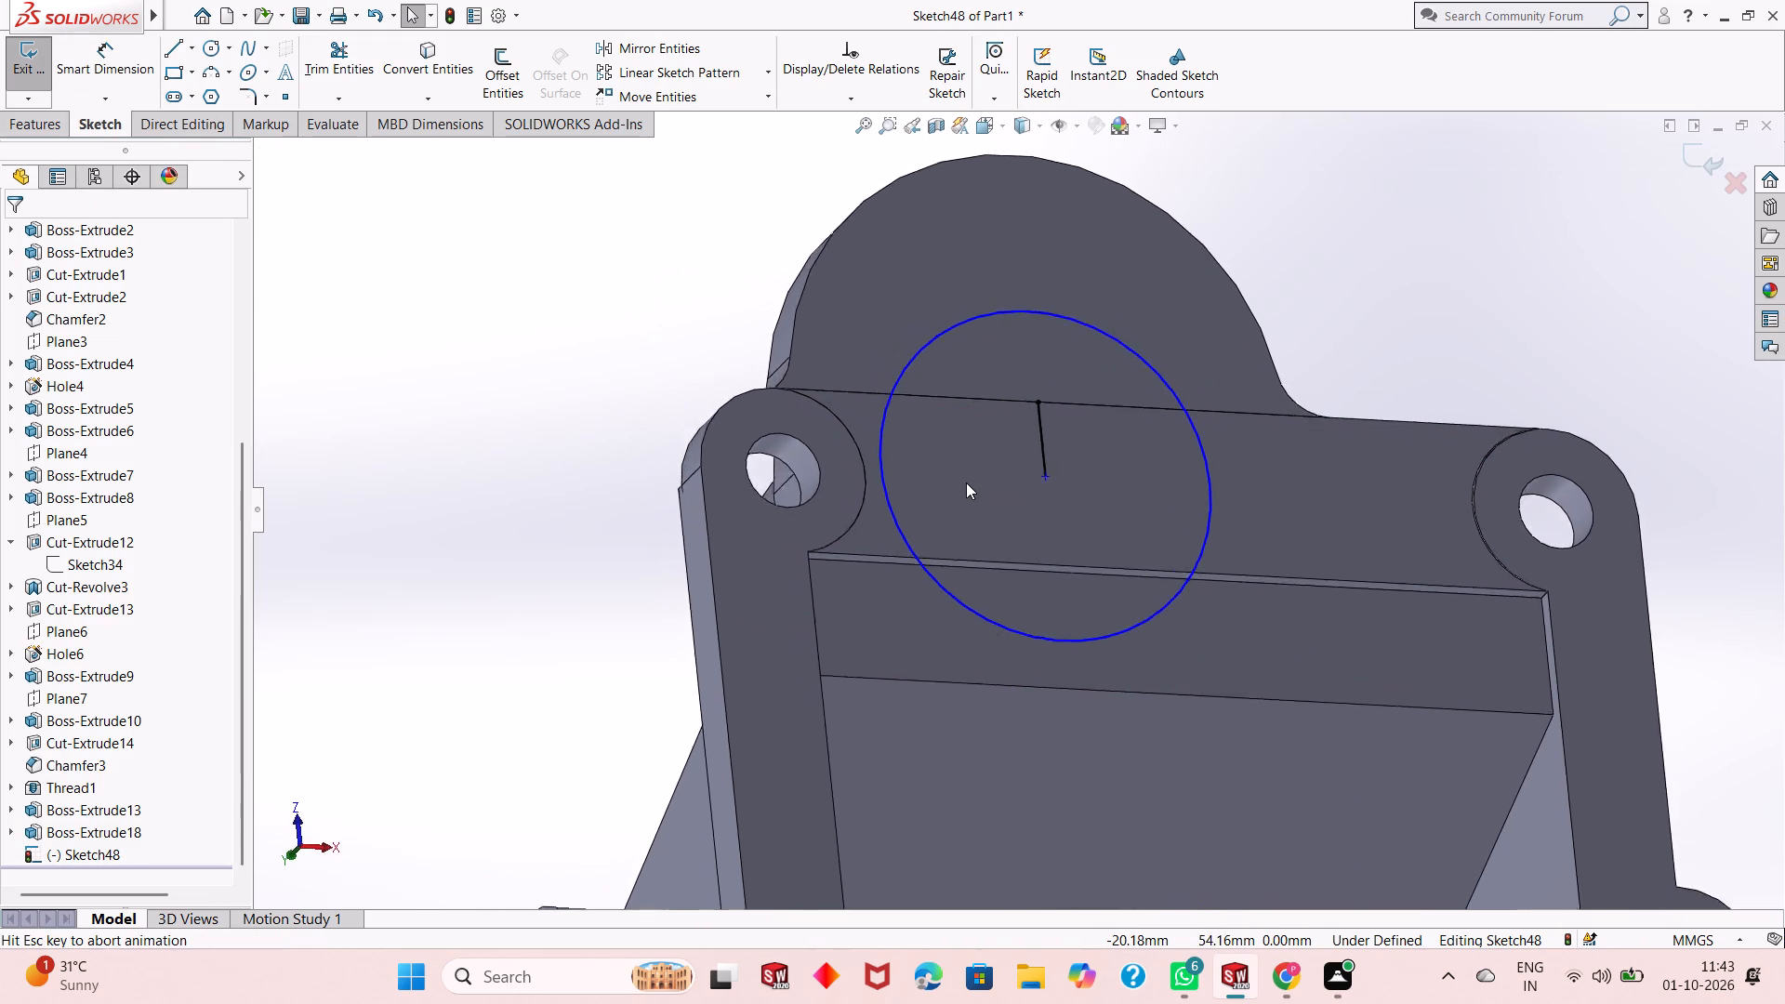
{"action": "key", "text": "ctrl+z"}
{"action": "key", "text": "ctrl+z"}
{"action": "key", "text": "ctrl+z"}
{"action": "key", "text": "ctrl+z"}
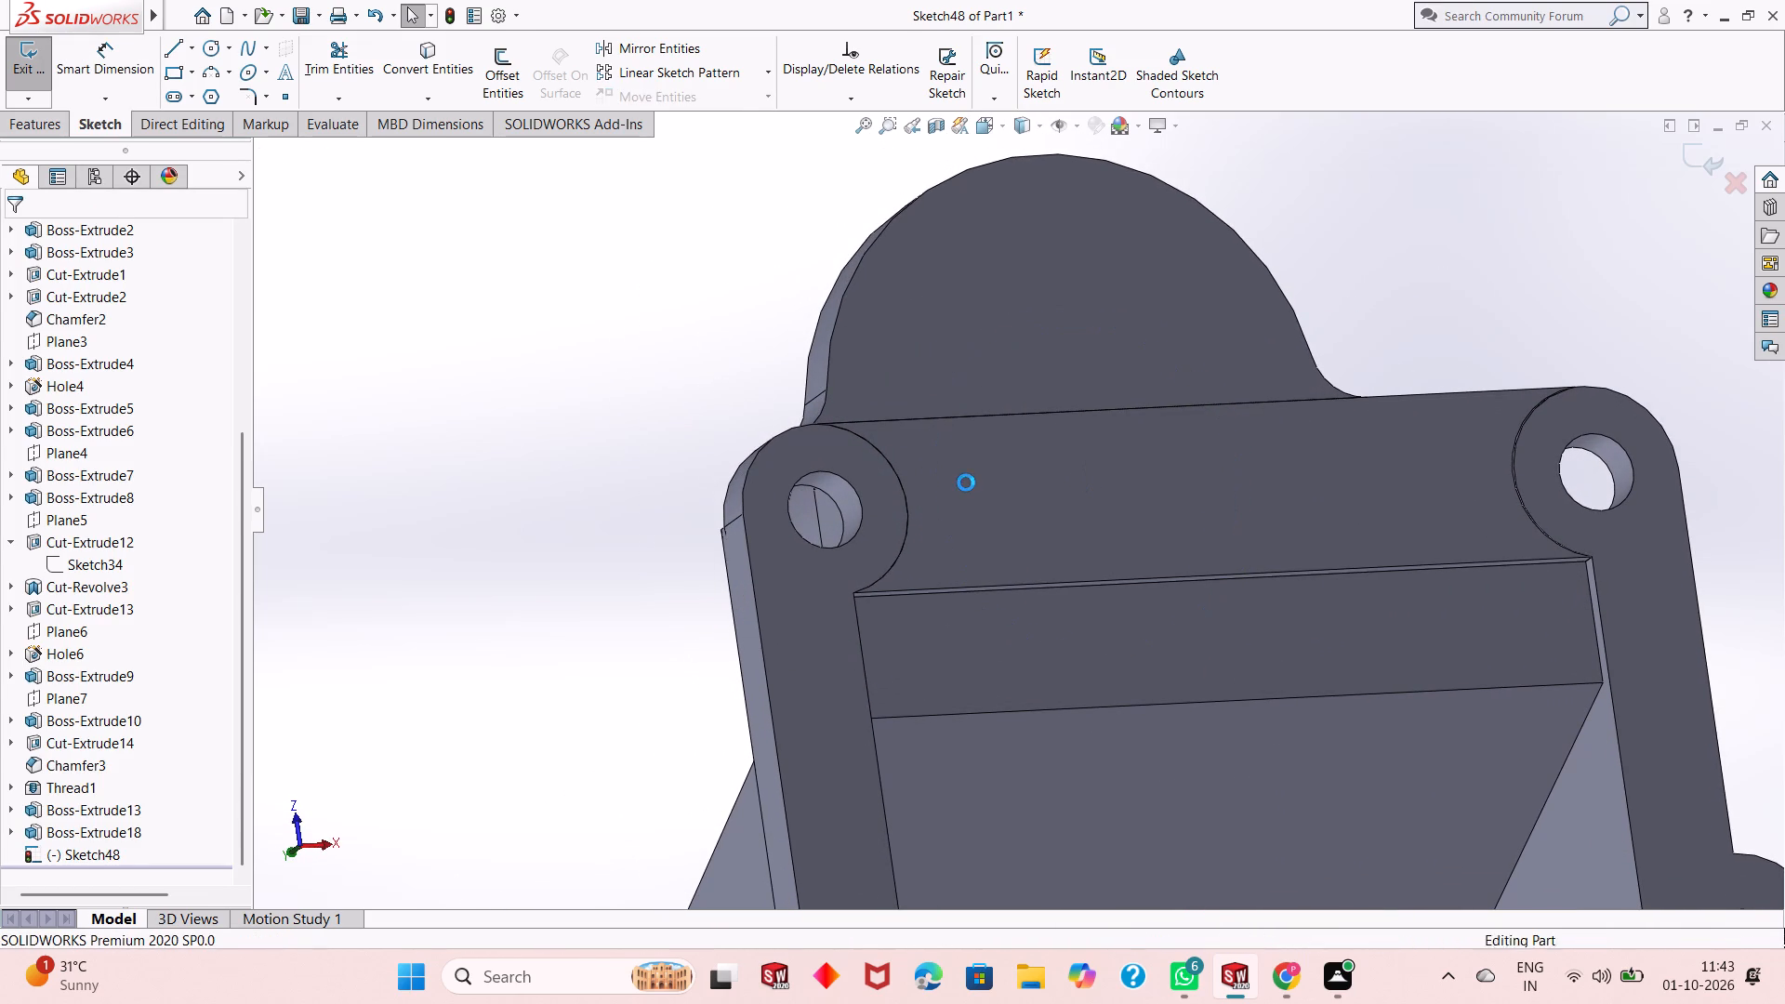
Examine the housing from the underside, the bosses and the flange sides to review its remaining edges and features.
{"action": "scroll", "coordinate": [1026, 517], "scroll_direction": "up", "scroll_amount": 4}
{"action": "middle_click_drag", "start_coordinate": [1492, 376], "coordinate": [1187, 654]}
{"action": "scroll", "coordinate": [1158, 614], "scroll_direction": "up", "scroll_amount": 4}
{"action": "scroll", "coordinate": [1615, 553], "scroll_direction": "down", "scroll_amount": 2}
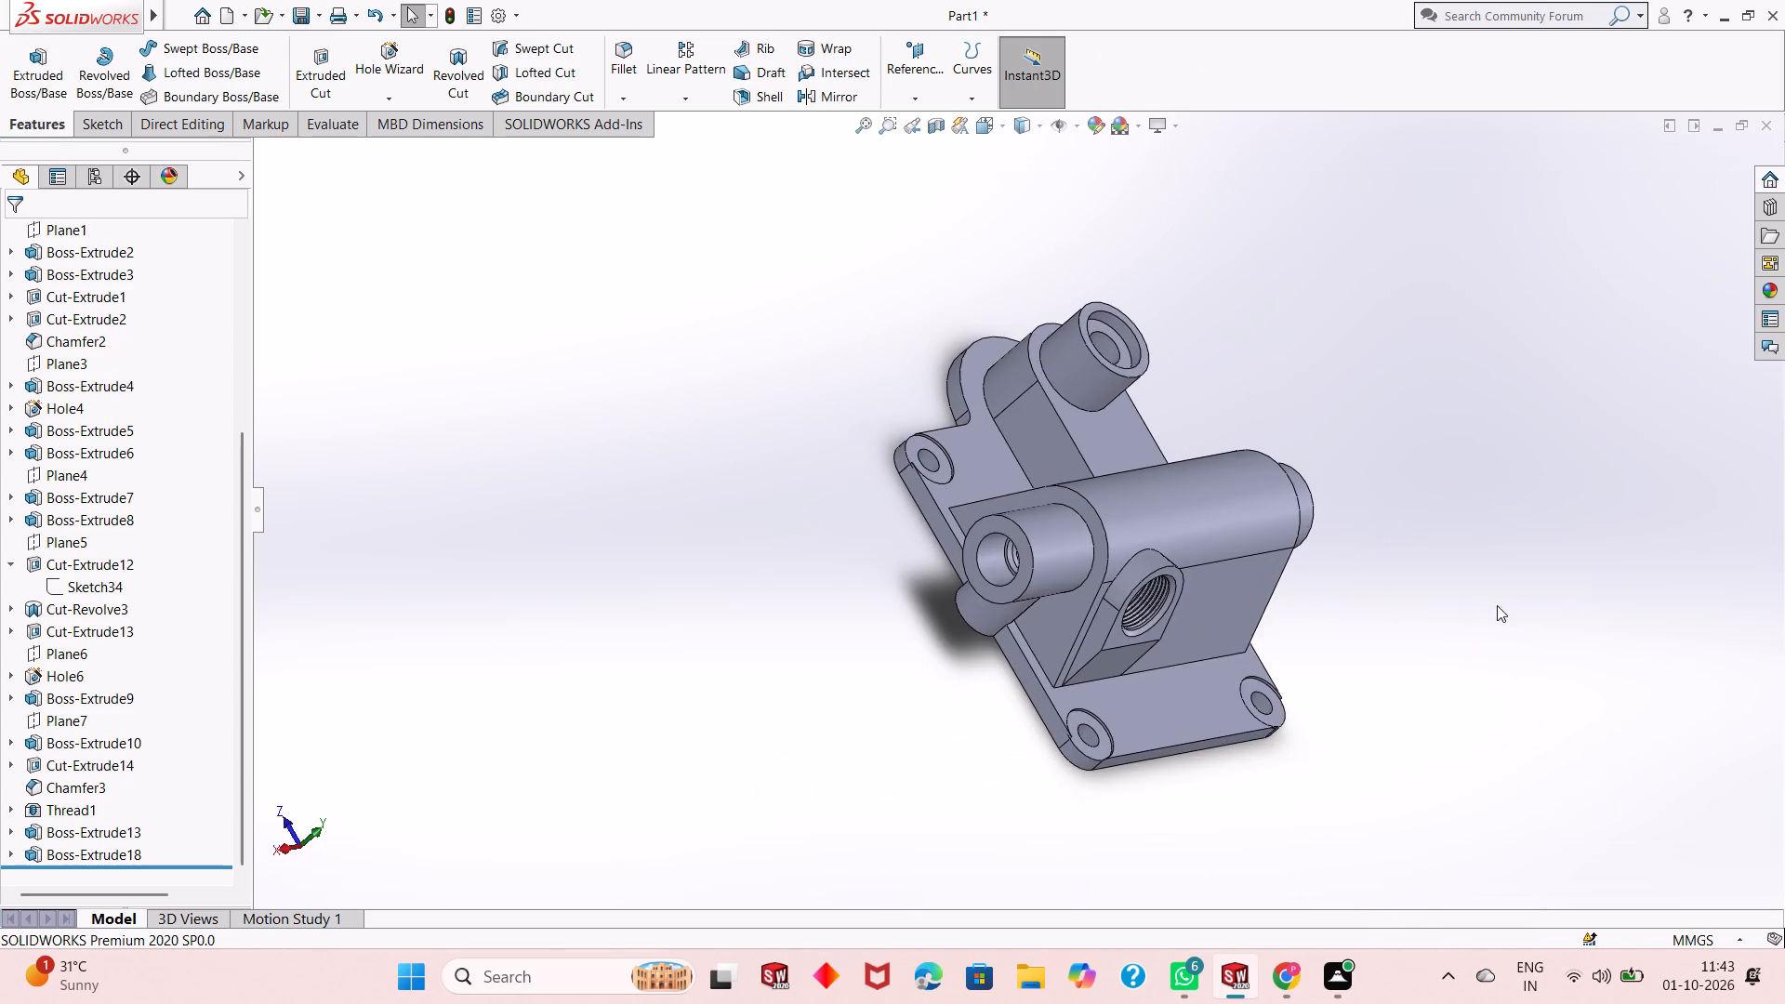
{"action": "middle_click_drag", "start_coordinate": [1342, 596], "coordinate": [1536, 393]}
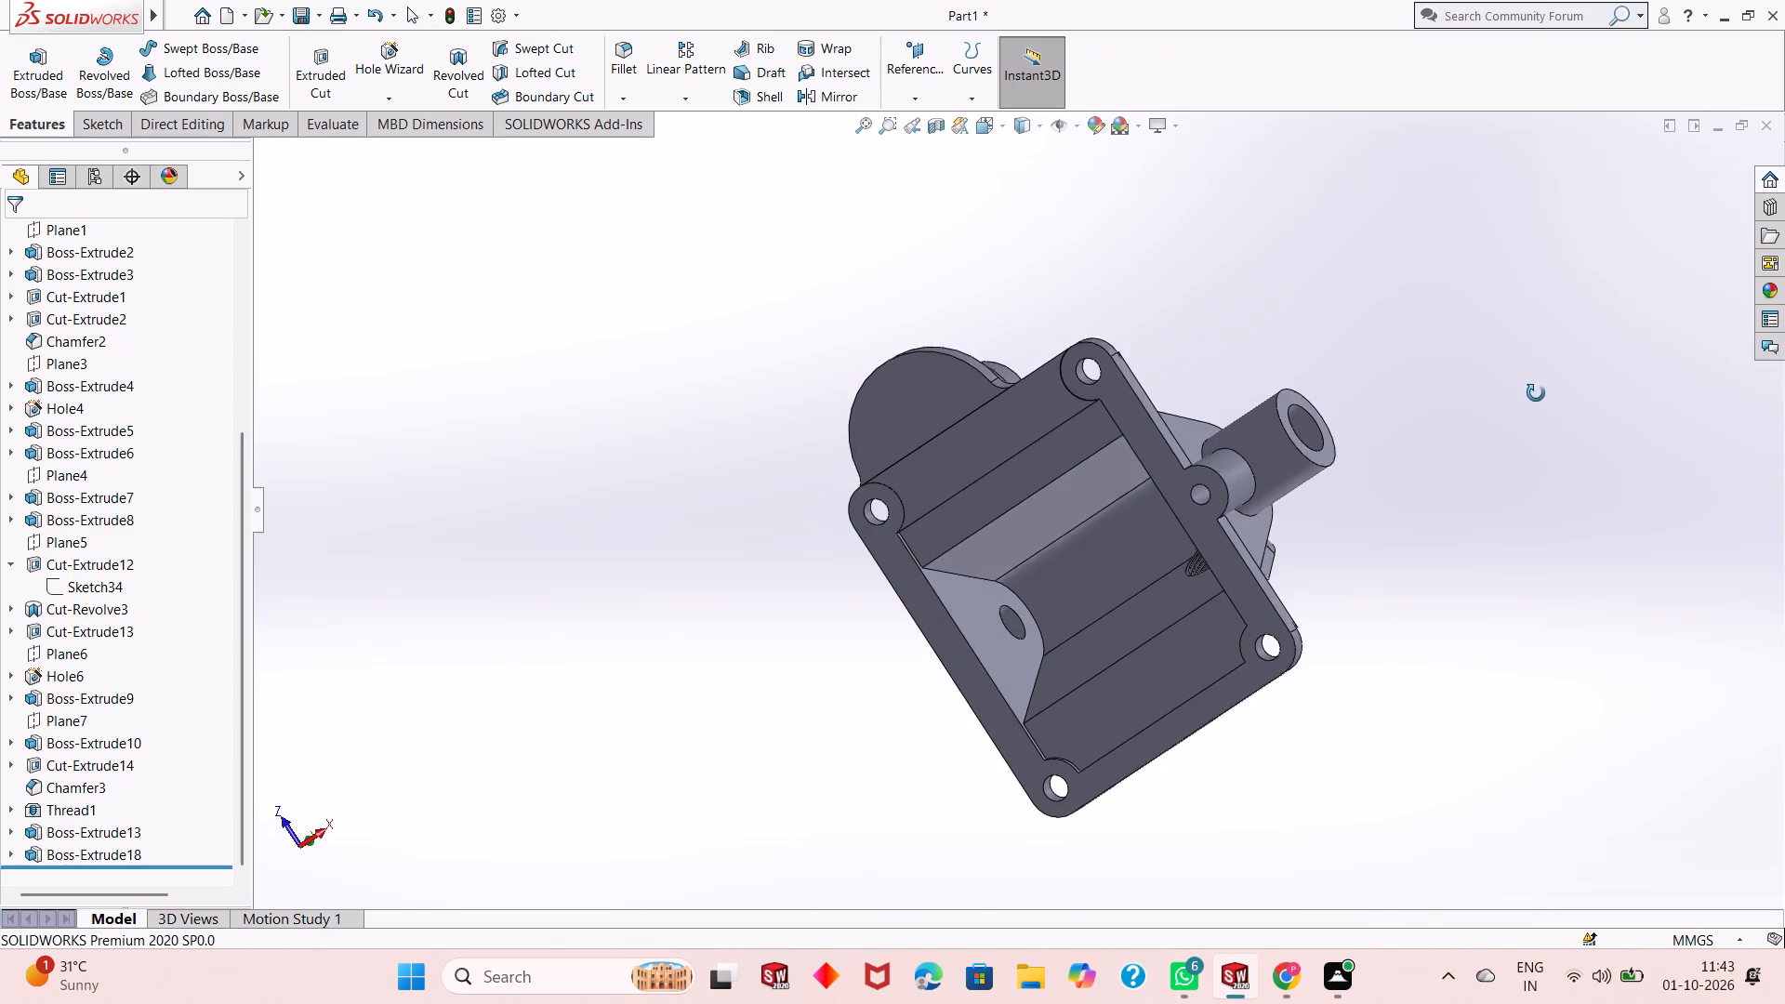
{"action": "middle_click_drag", "start_coordinate": [1536, 393], "coordinate": [1524, 479]}
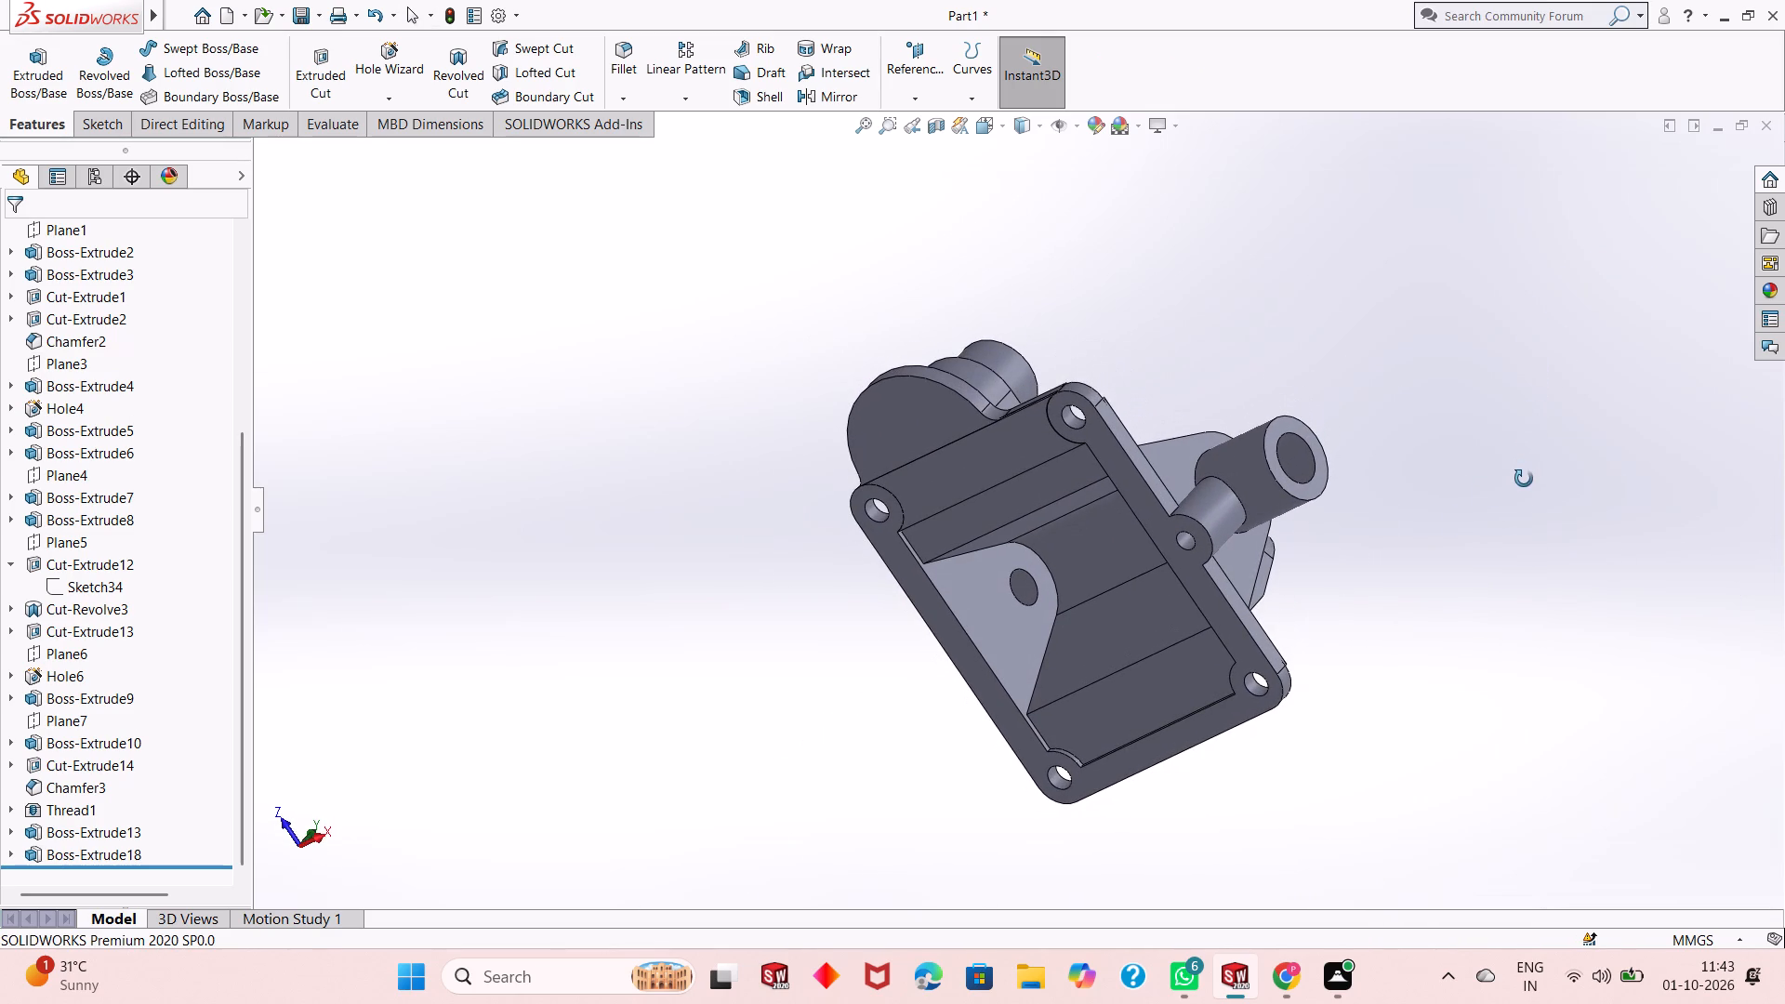
{"action": "middle_click_drag", "start_coordinate": [1524, 479], "coordinate": [1519, 499]}
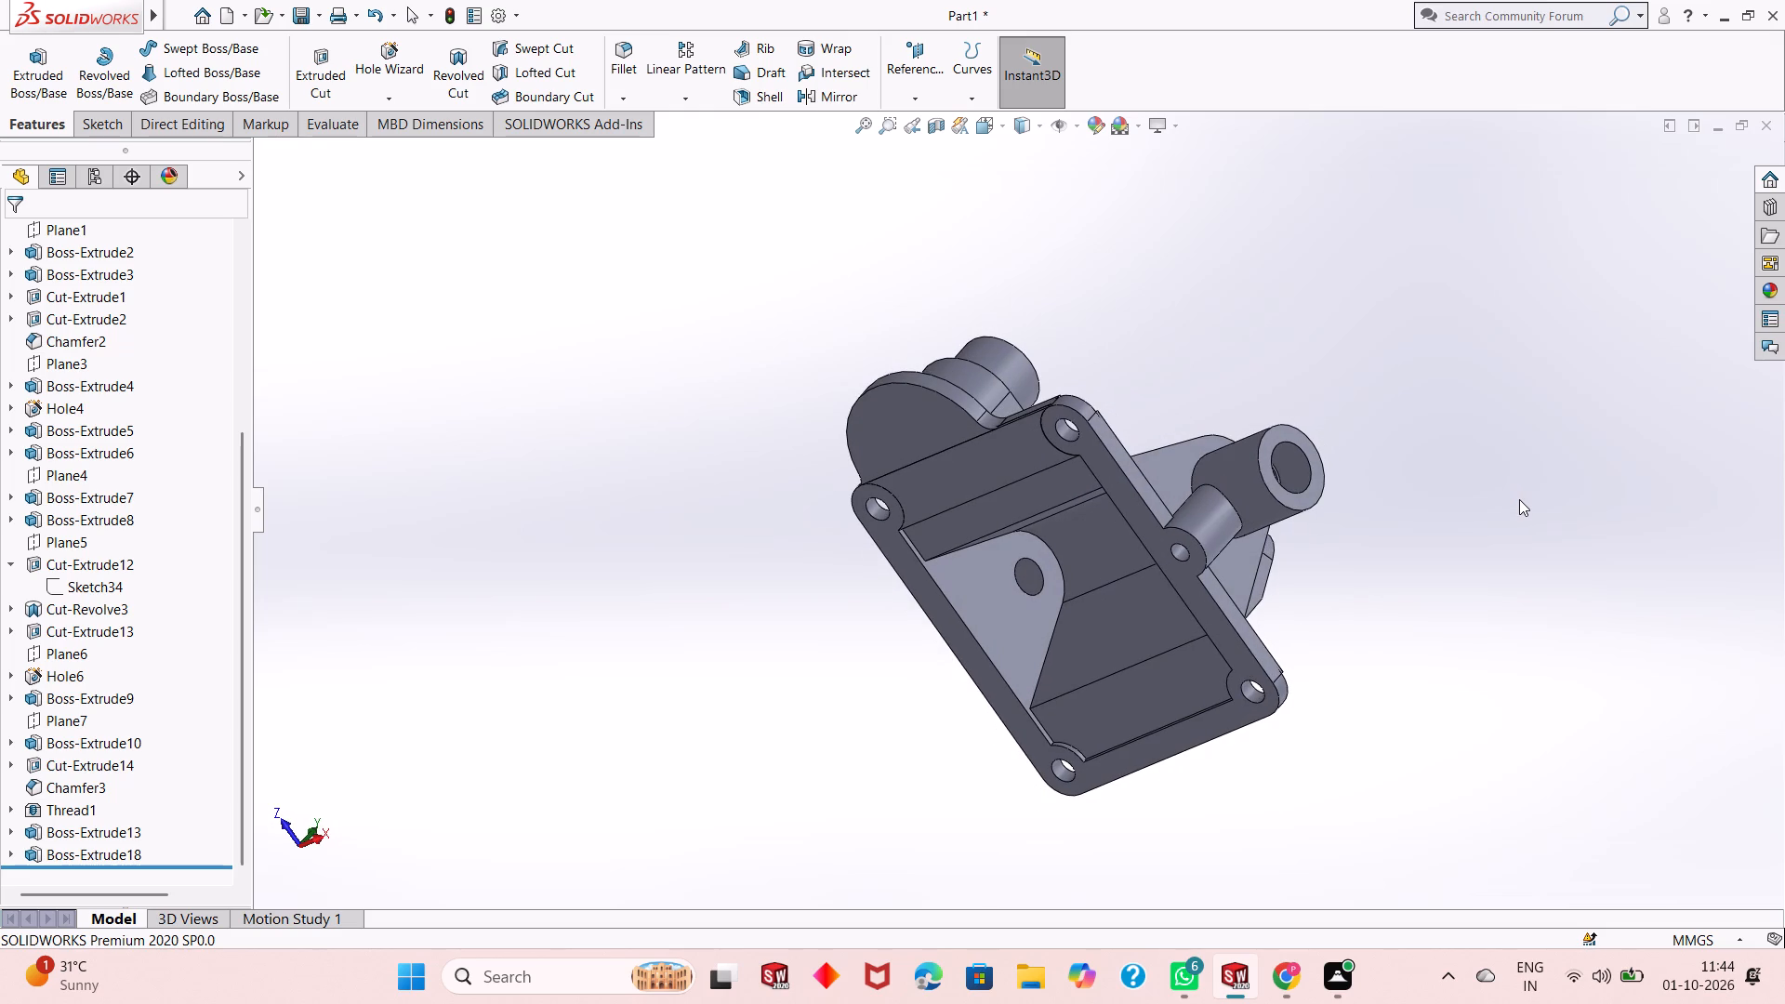
{"action": "middle_click_drag", "start_coordinate": [1515, 512], "coordinate": [1528, 496]}
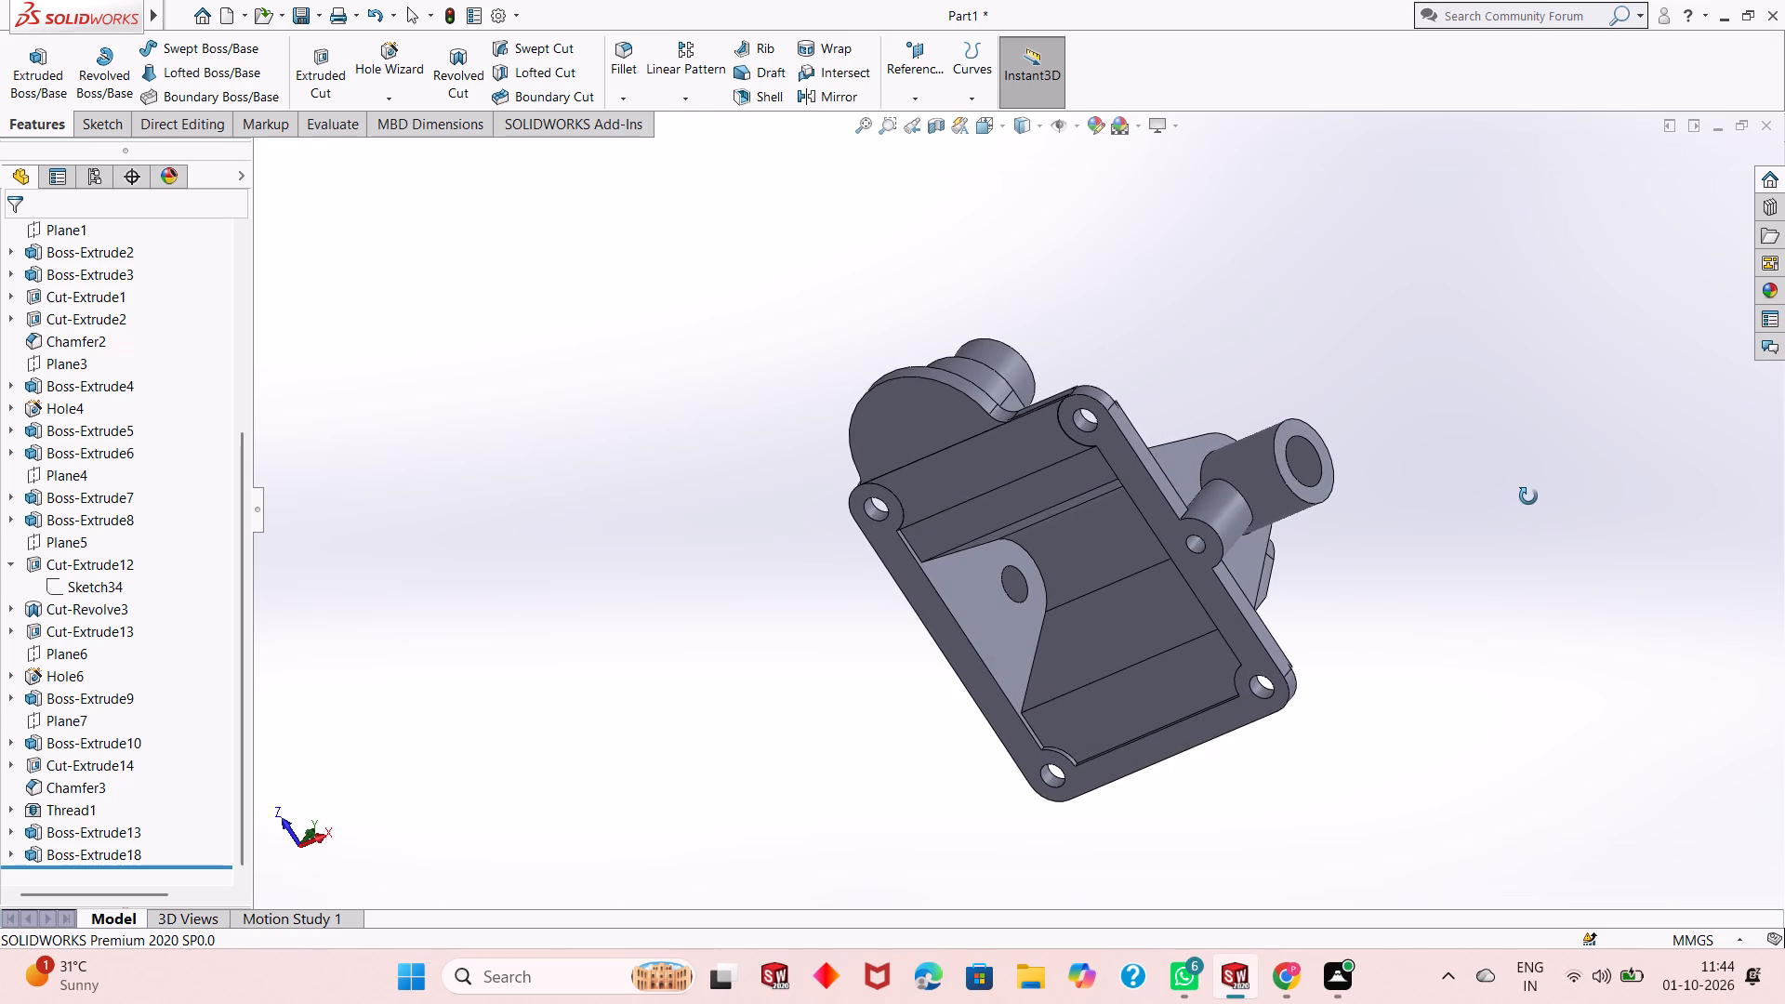
{"action": "middle_click_drag", "start_coordinate": [1528, 496], "coordinate": [1447, 675]}
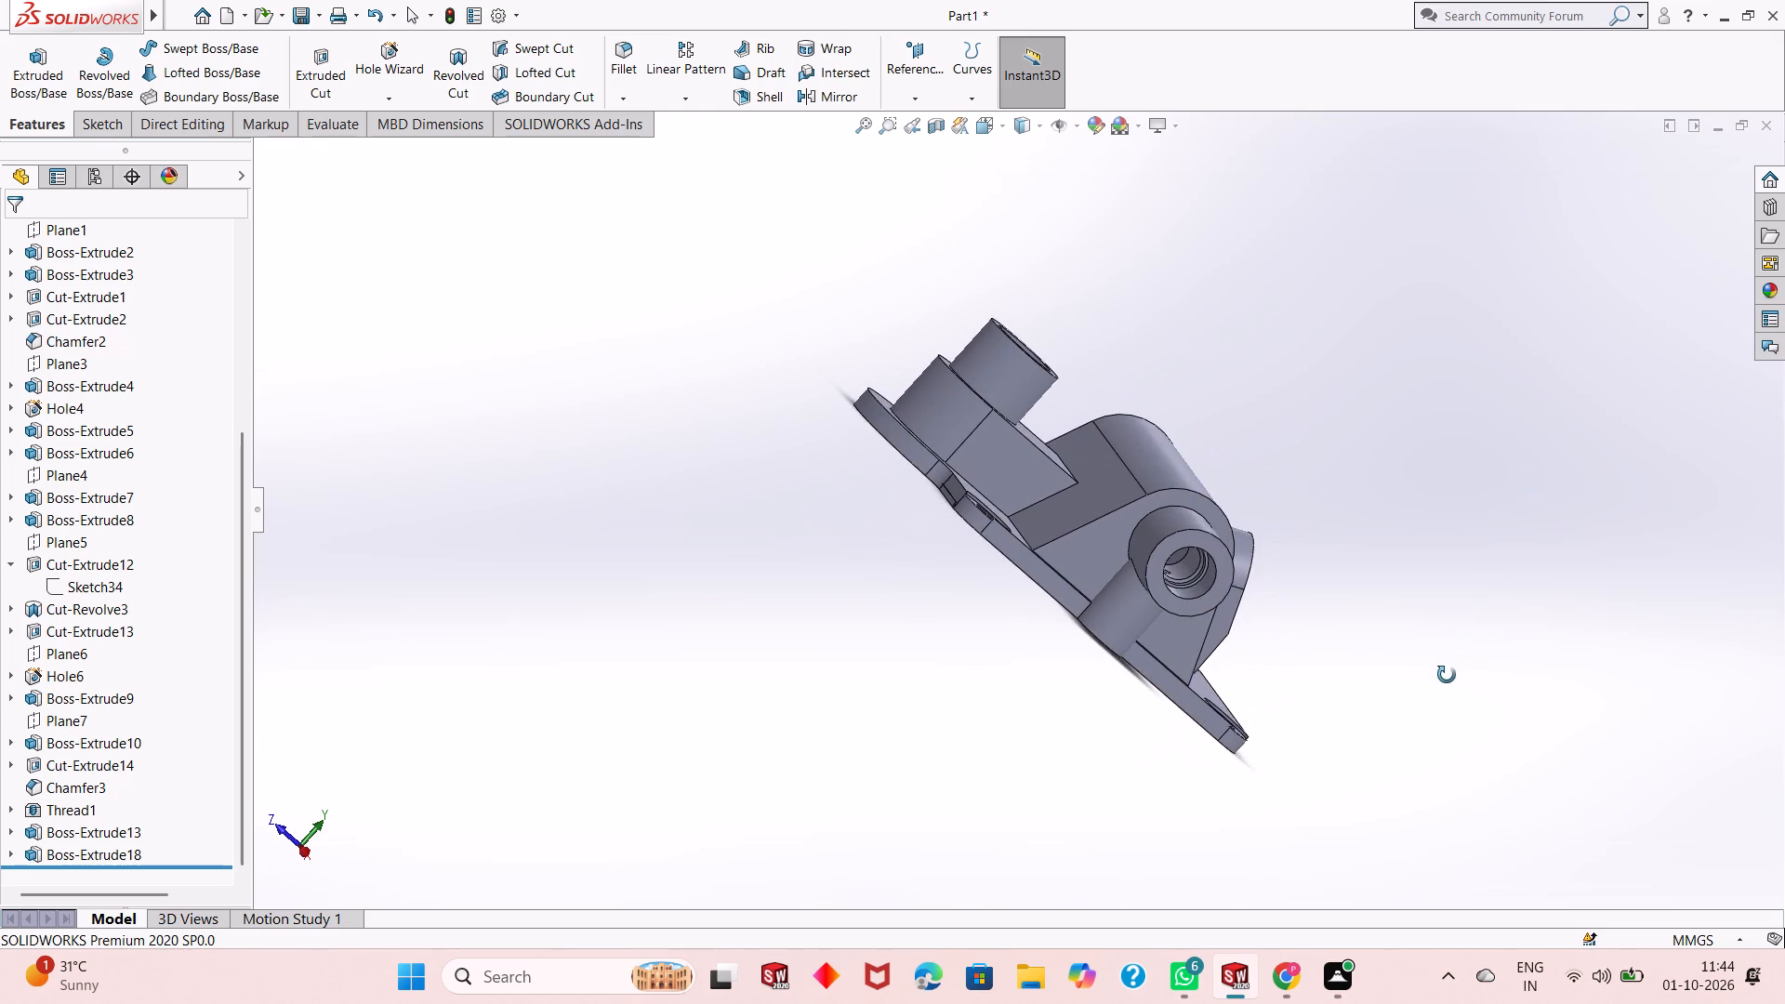
{"action": "middle_click_drag", "start_coordinate": [1447, 675], "coordinate": [1527, 495]}
{"action": "middle_click_drag", "start_coordinate": [1527, 493], "coordinate": [1524, 516]}
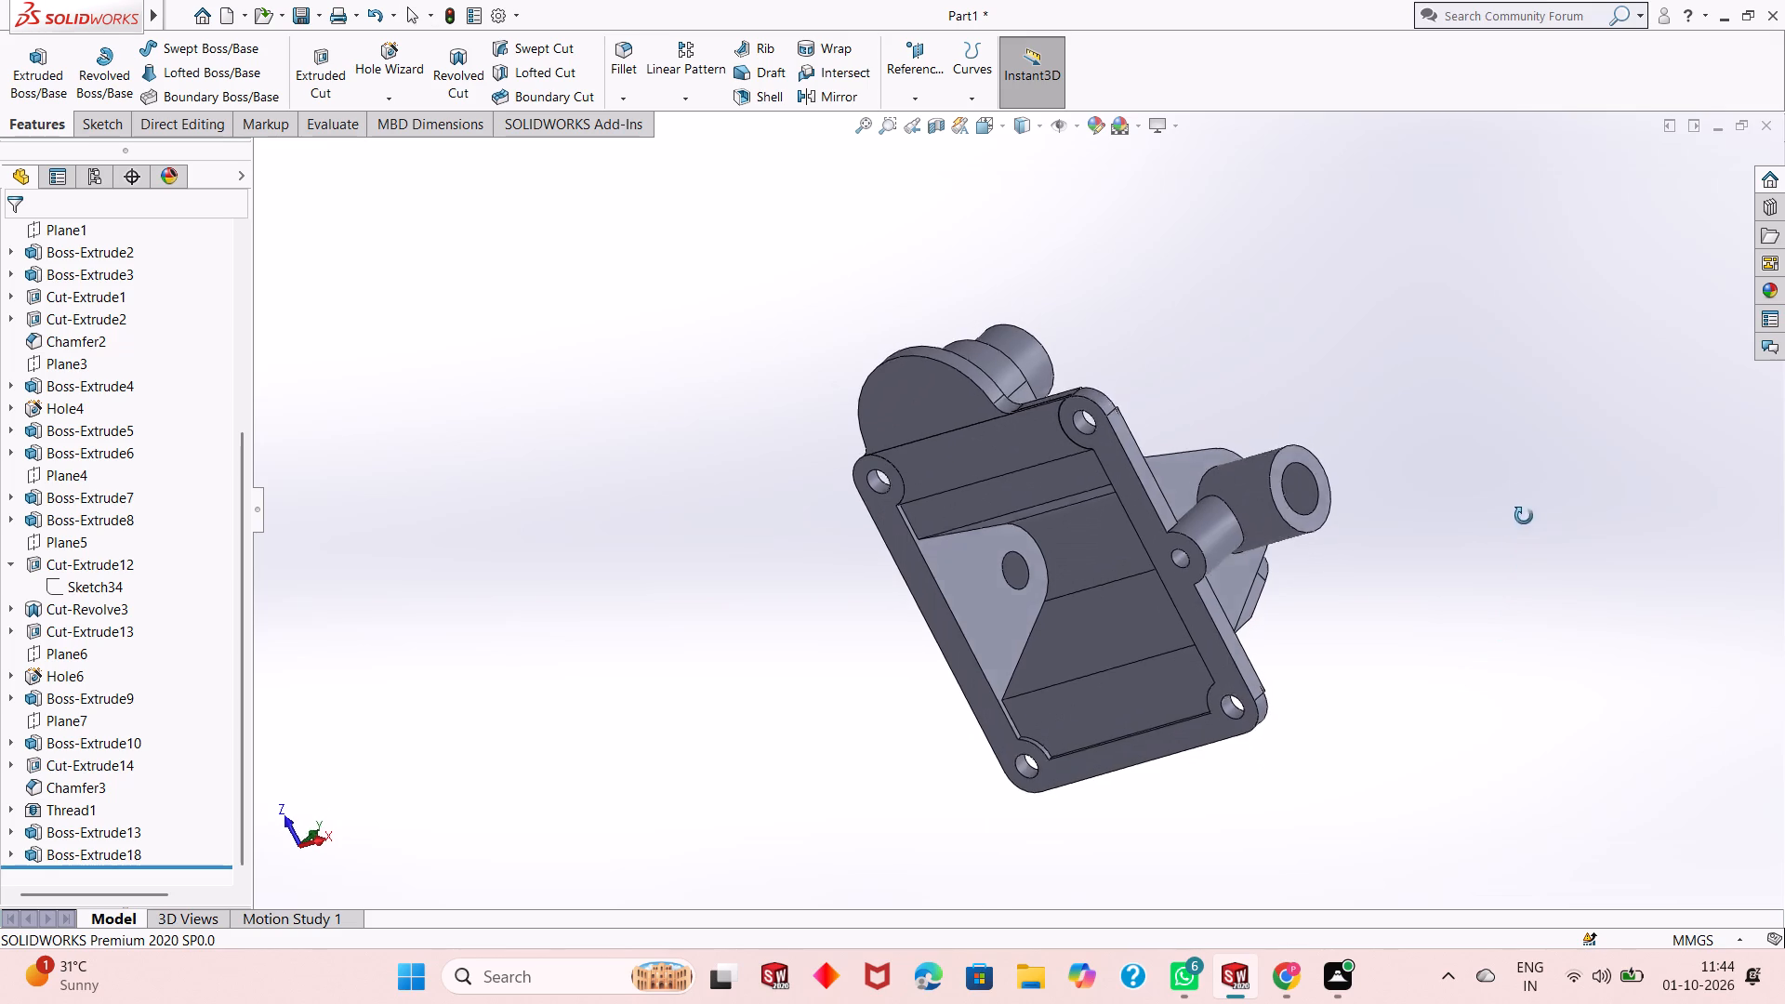
{"action": "middle_click_drag", "start_coordinate": [1524, 516], "coordinate": [1302, 700]}
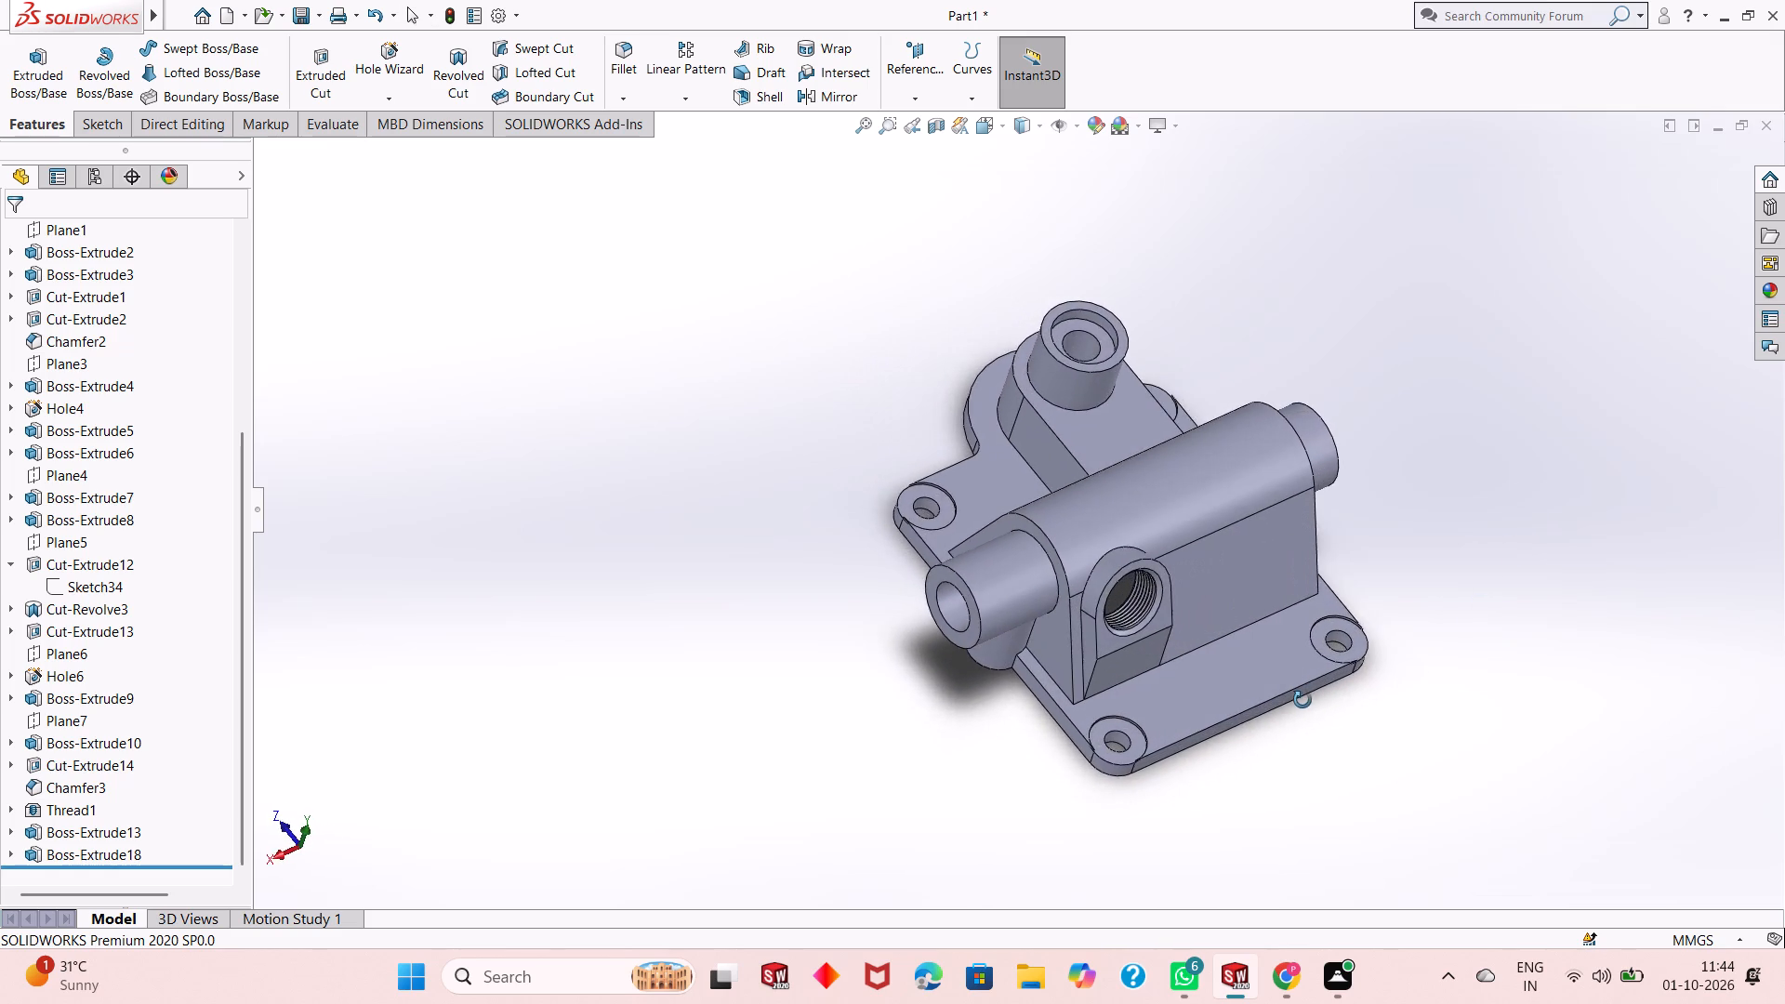
{"action": "middle_click_drag", "start_coordinate": [1302, 700], "coordinate": [1336, 683]}
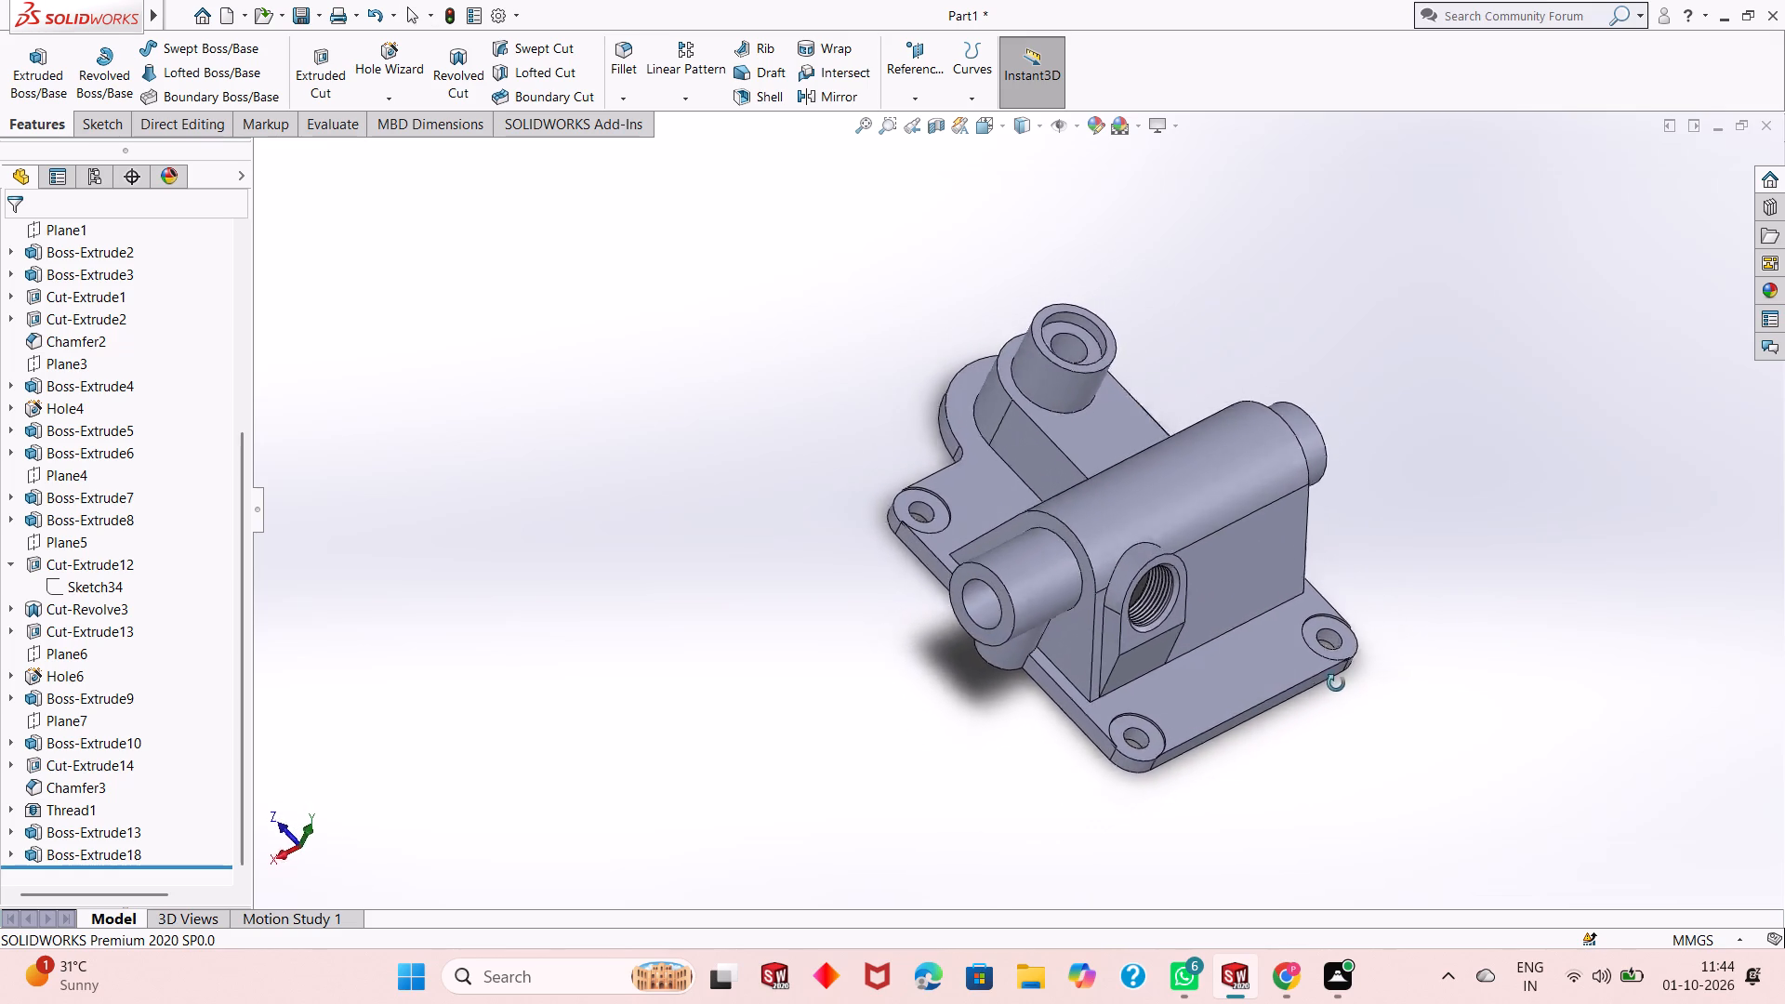
{"action": "middle_click_drag", "start_coordinate": [1336, 683], "coordinate": [1388, 667]}
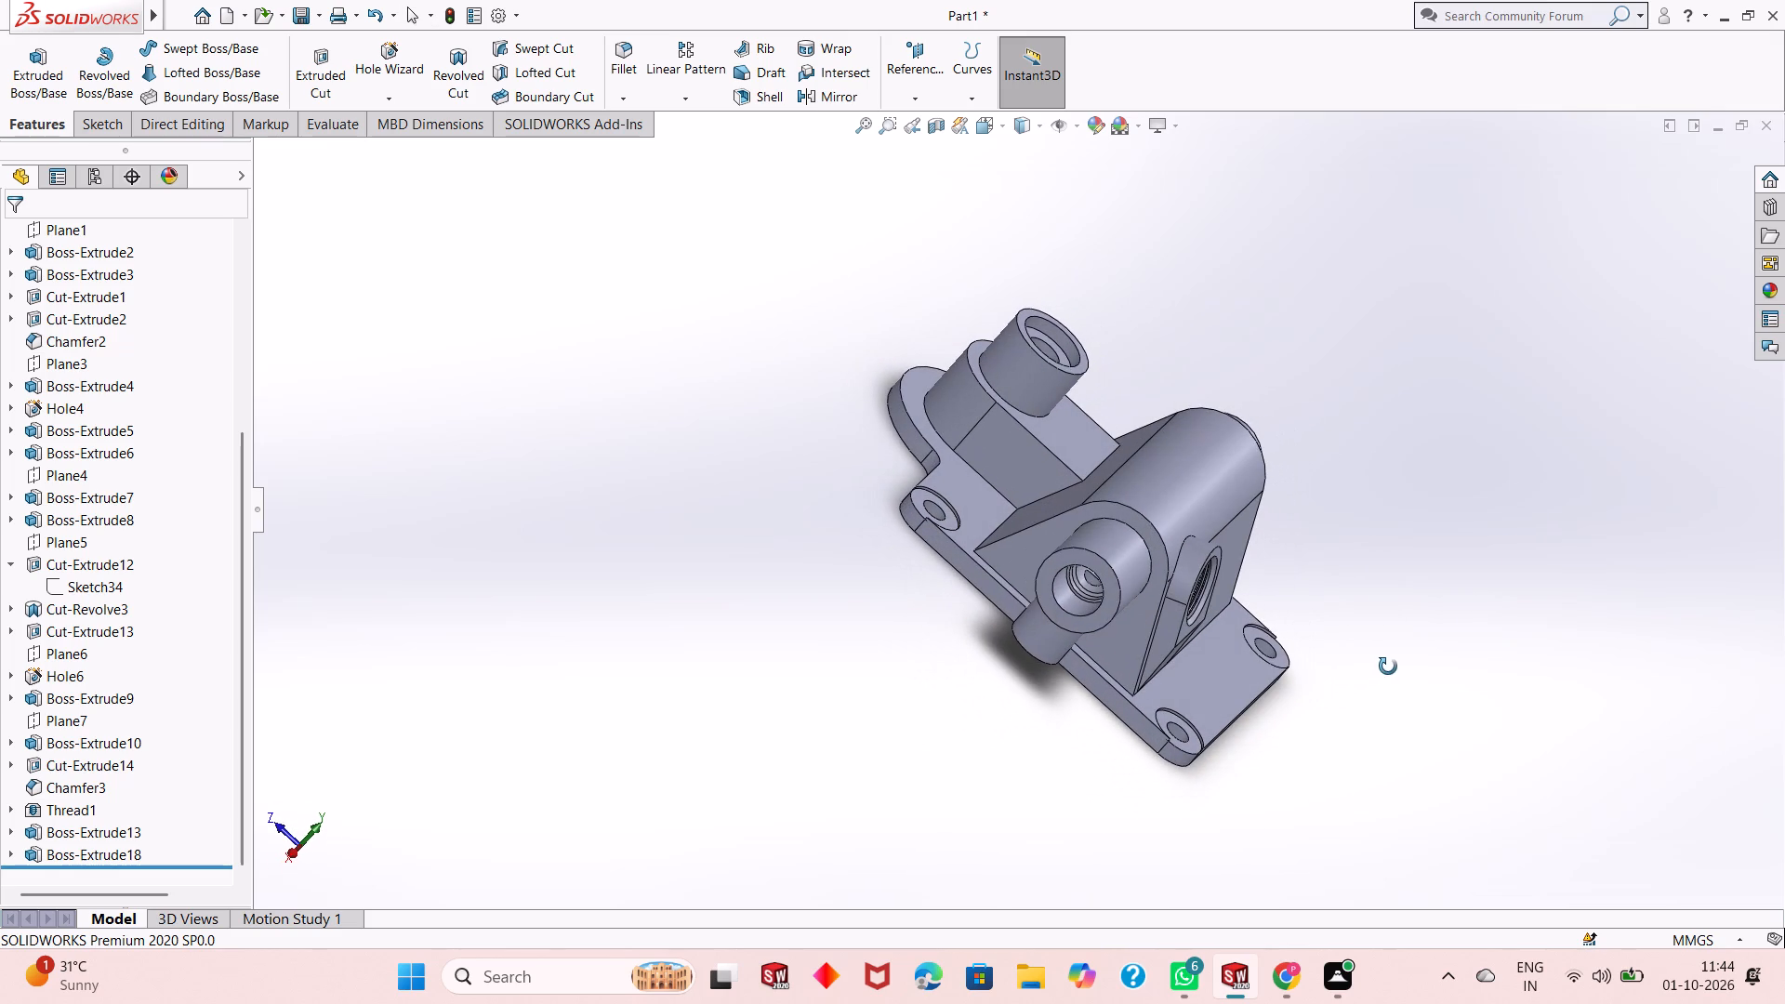
{"action": "middle_click_drag", "start_coordinate": [1388, 667], "coordinate": [1355, 667]}
{"action": "scroll", "coordinate": [1063, 430], "scroll_direction": "down", "scroll_amount": 2}
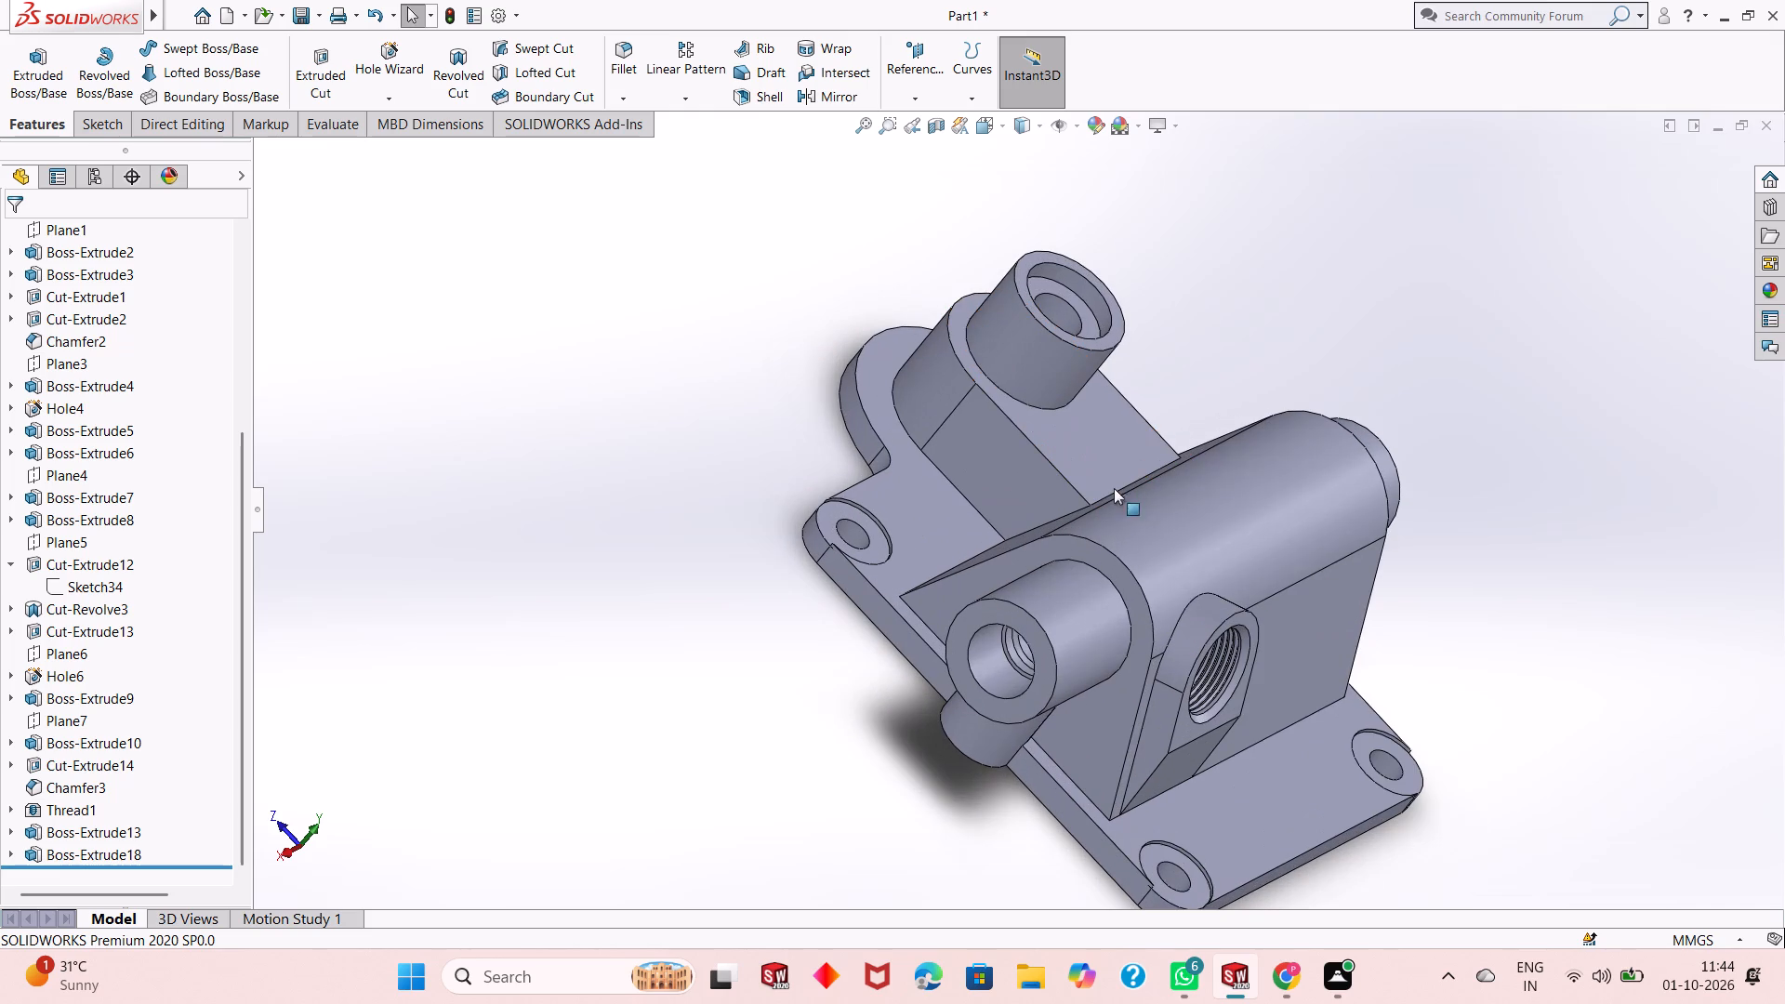
{"action": "middle_click_drag", "start_coordinate": [1411, 636], "coordinate": [1342, 451]}
{"action": "middle_click_drag", "start_coordinate": [1462, 707], "coordinate": [1421, 452]}
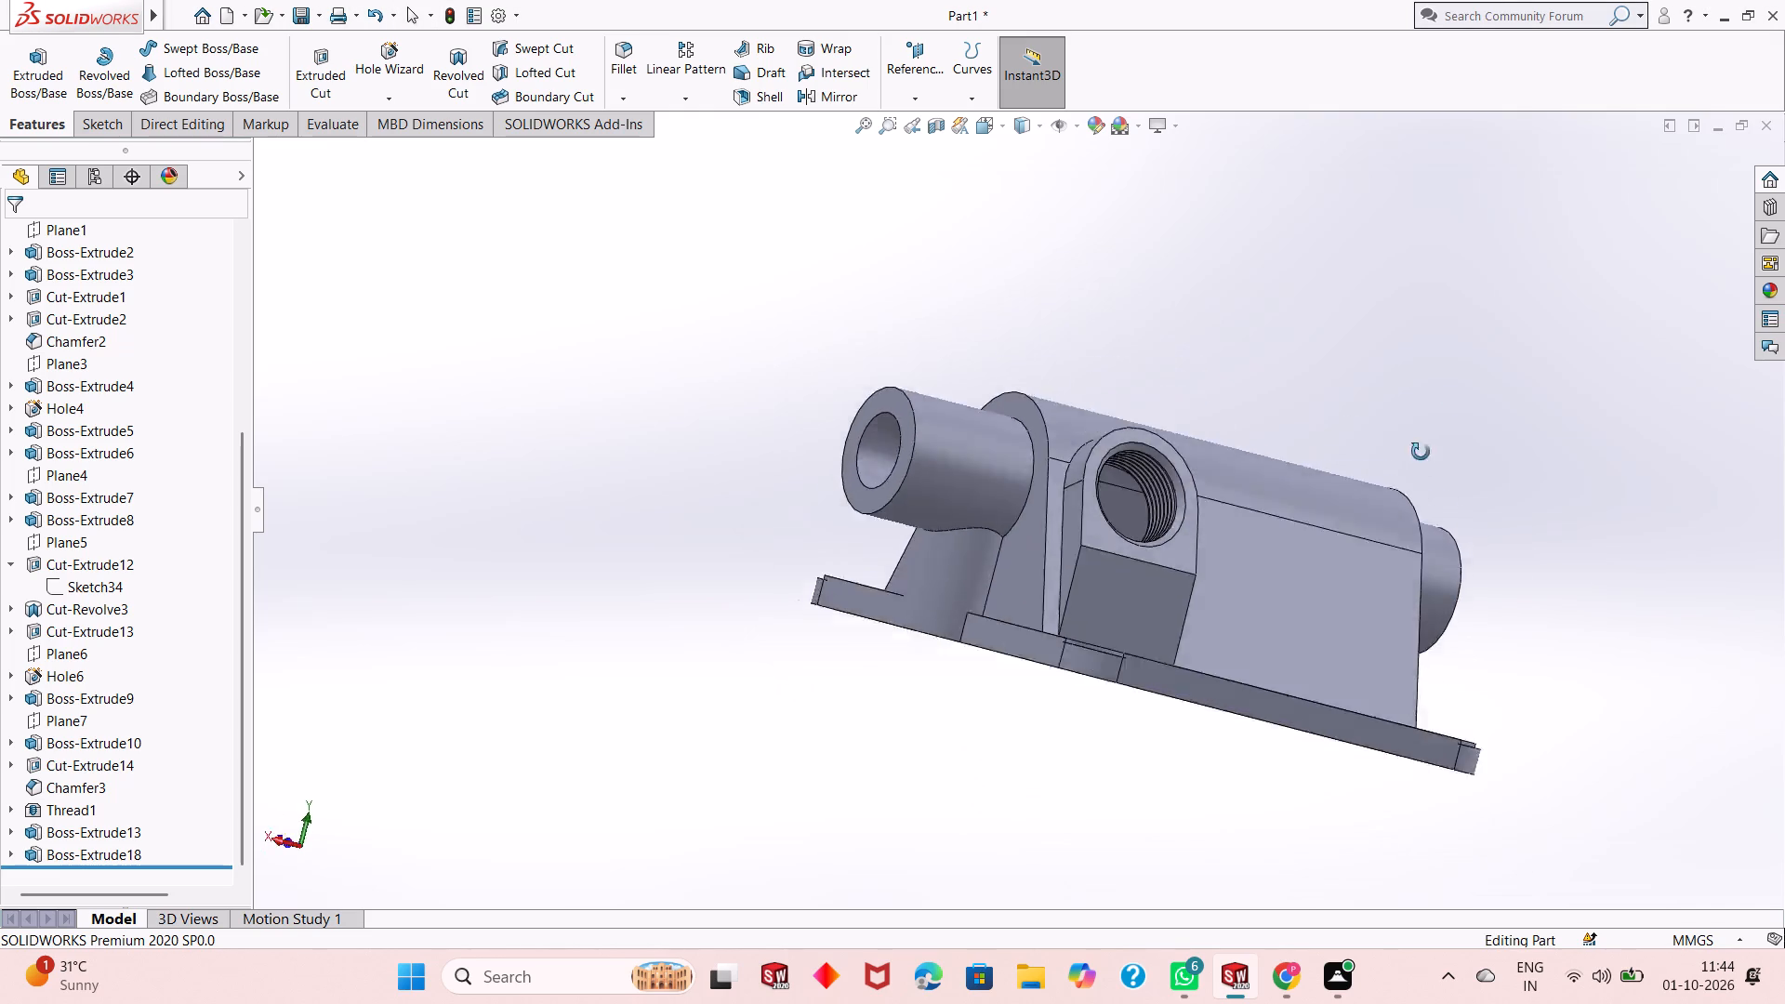
{"action": "middle_click_drag", "start_coordinate": [1421, 452], "coordinate": [1583, 580]}
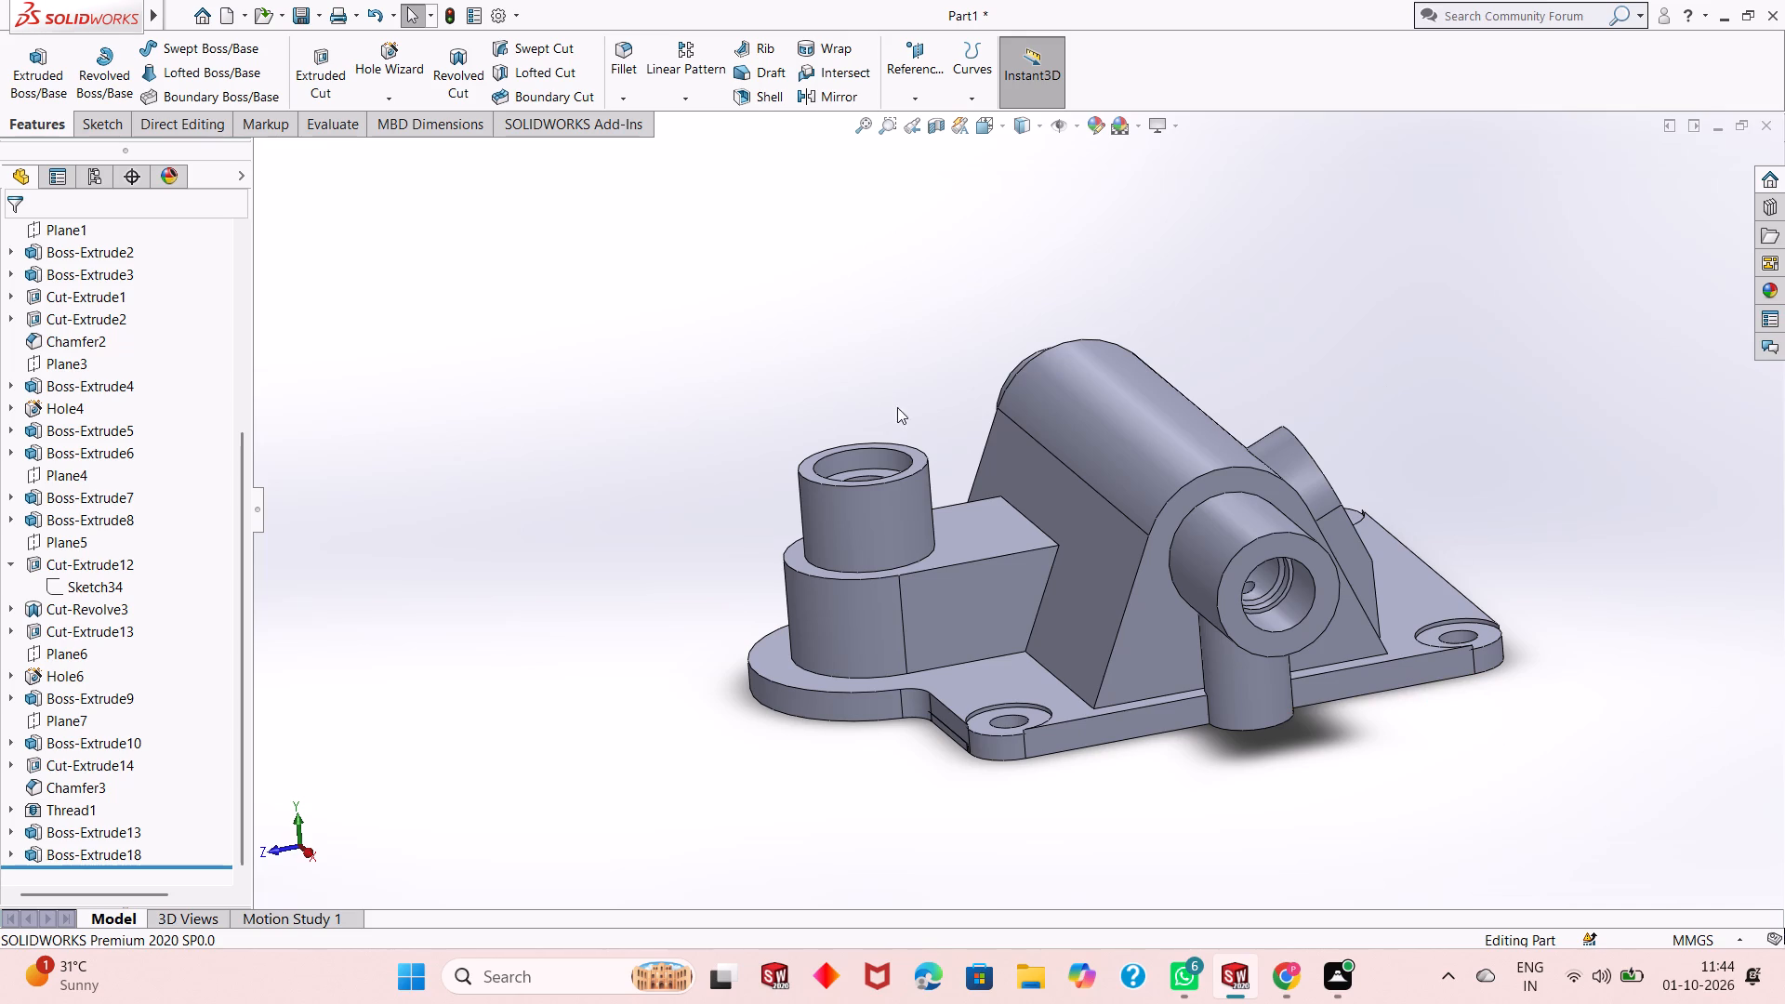
Fillet the base flange's upper outer edges with a 2 mm radius: threaded-port end, opposite long side, boss-side segment beside the hole, and rounded end.
{"action": "left_click", "coordinate": [621, 74]}
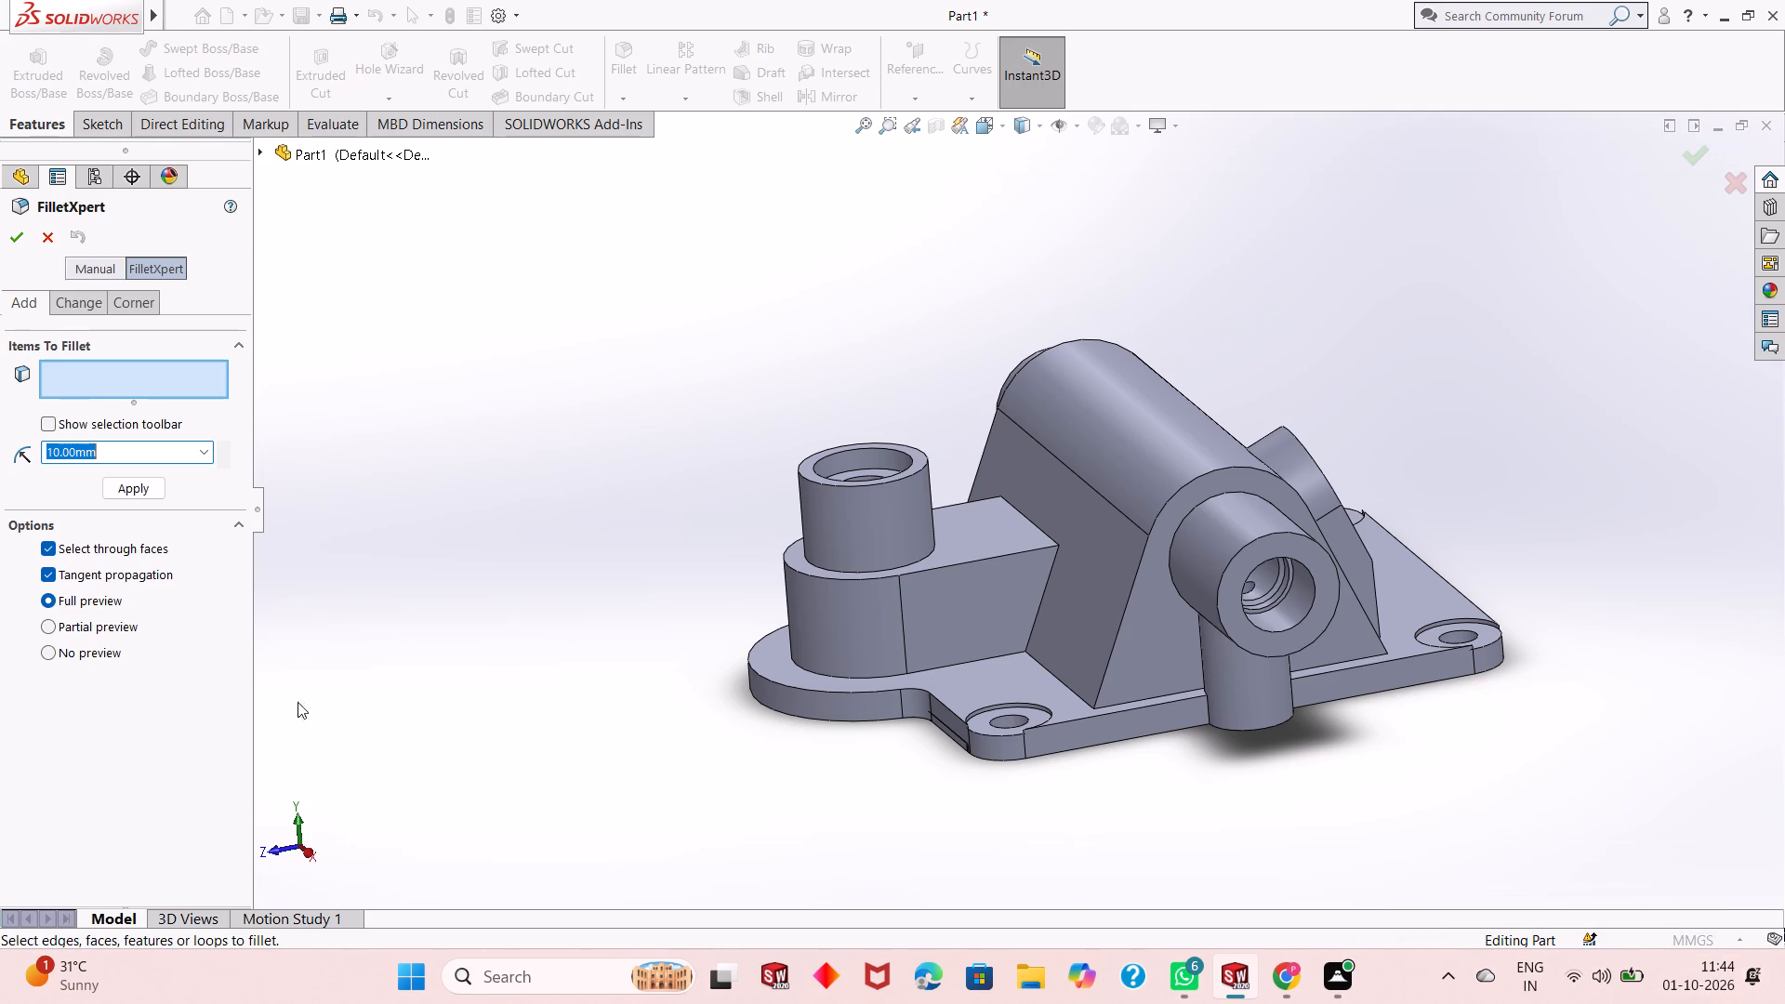
{"action": "key", "text": "2"}
{"action": "key", "text": "Return"}
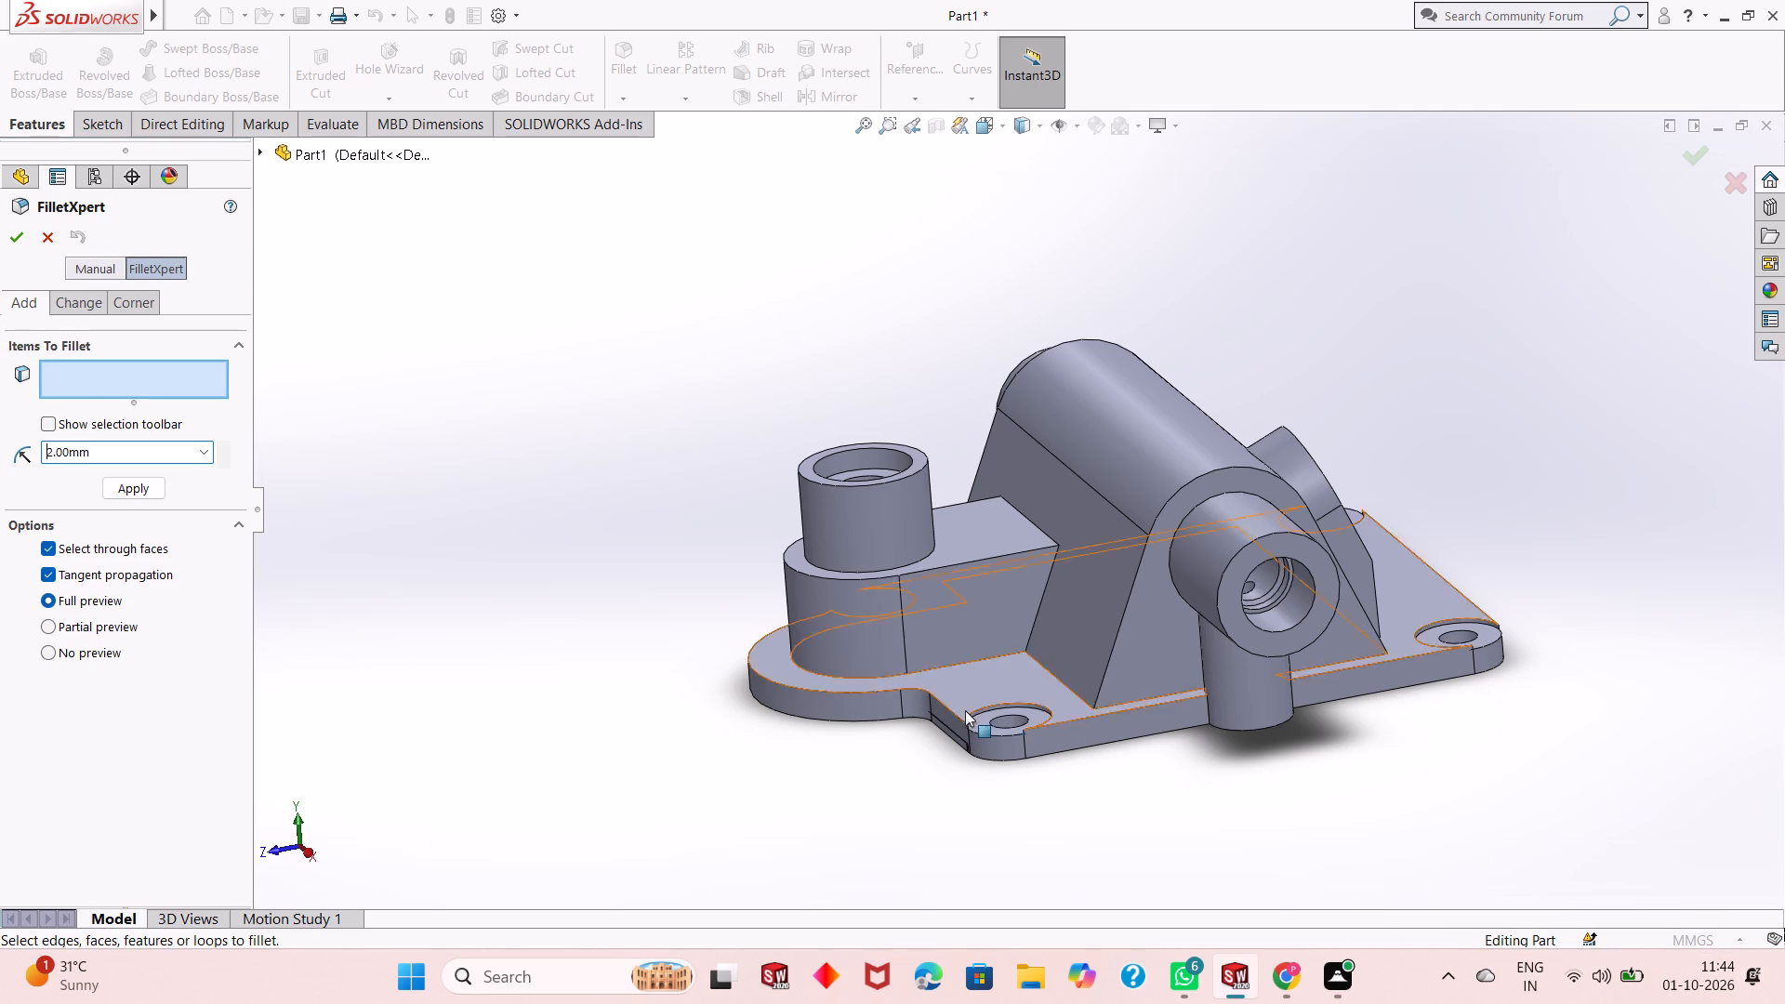
{"action": "scroll", "coordinate": [969, 707], "scroll_direction": "down", "scroll_amount": 2}
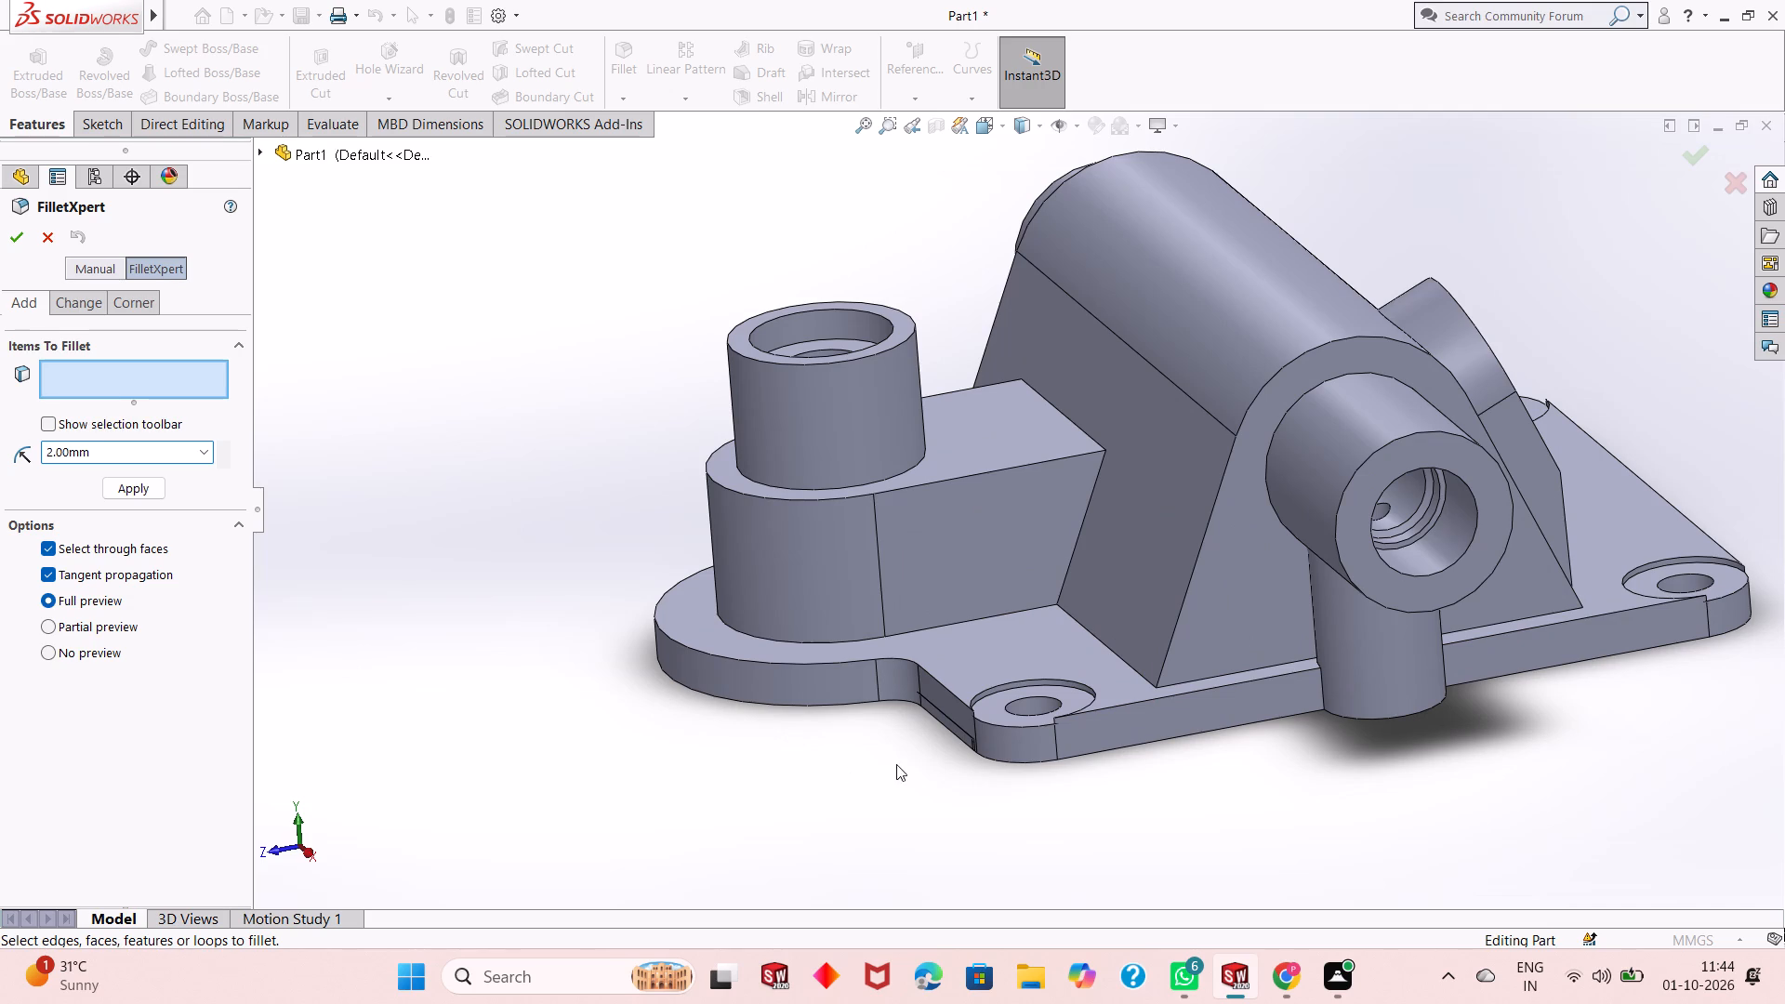
{"action": "middle_click_drag", "start_coordinate": [1142, 799], "coordinate": [859, 680]}
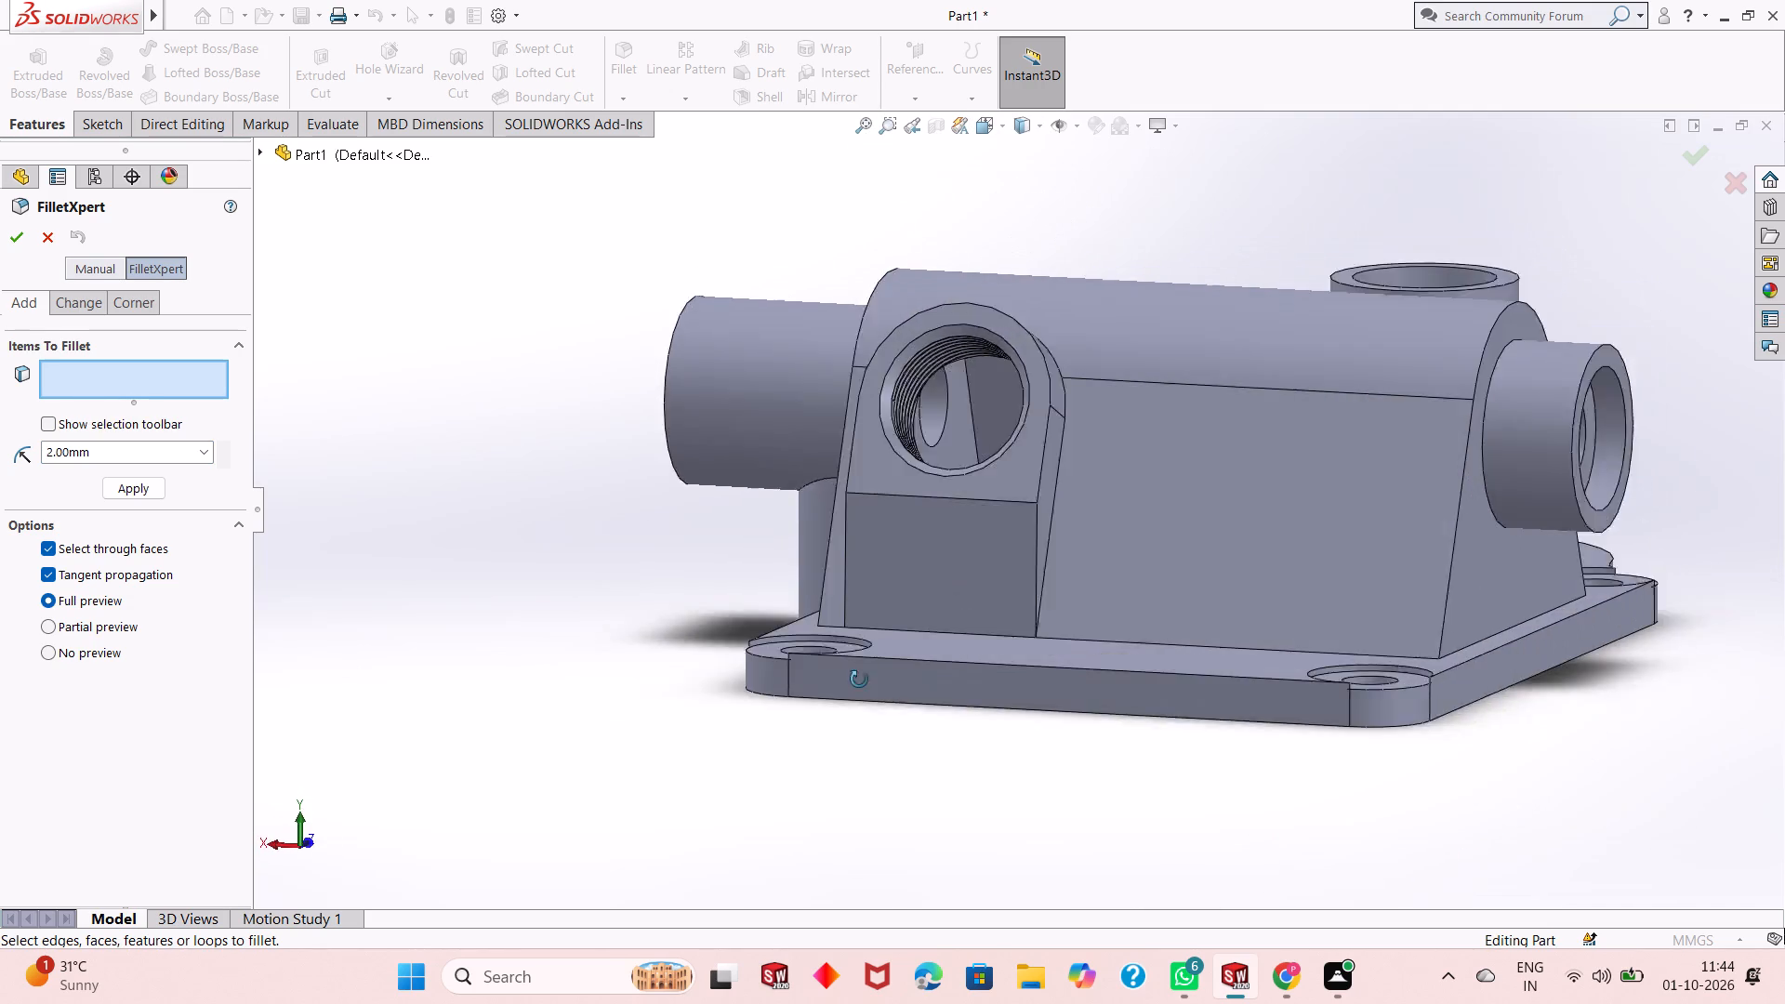
{"action": "middle_click_drag", "start_coordinate": [859, 680], "coordinate": [840, 729]}
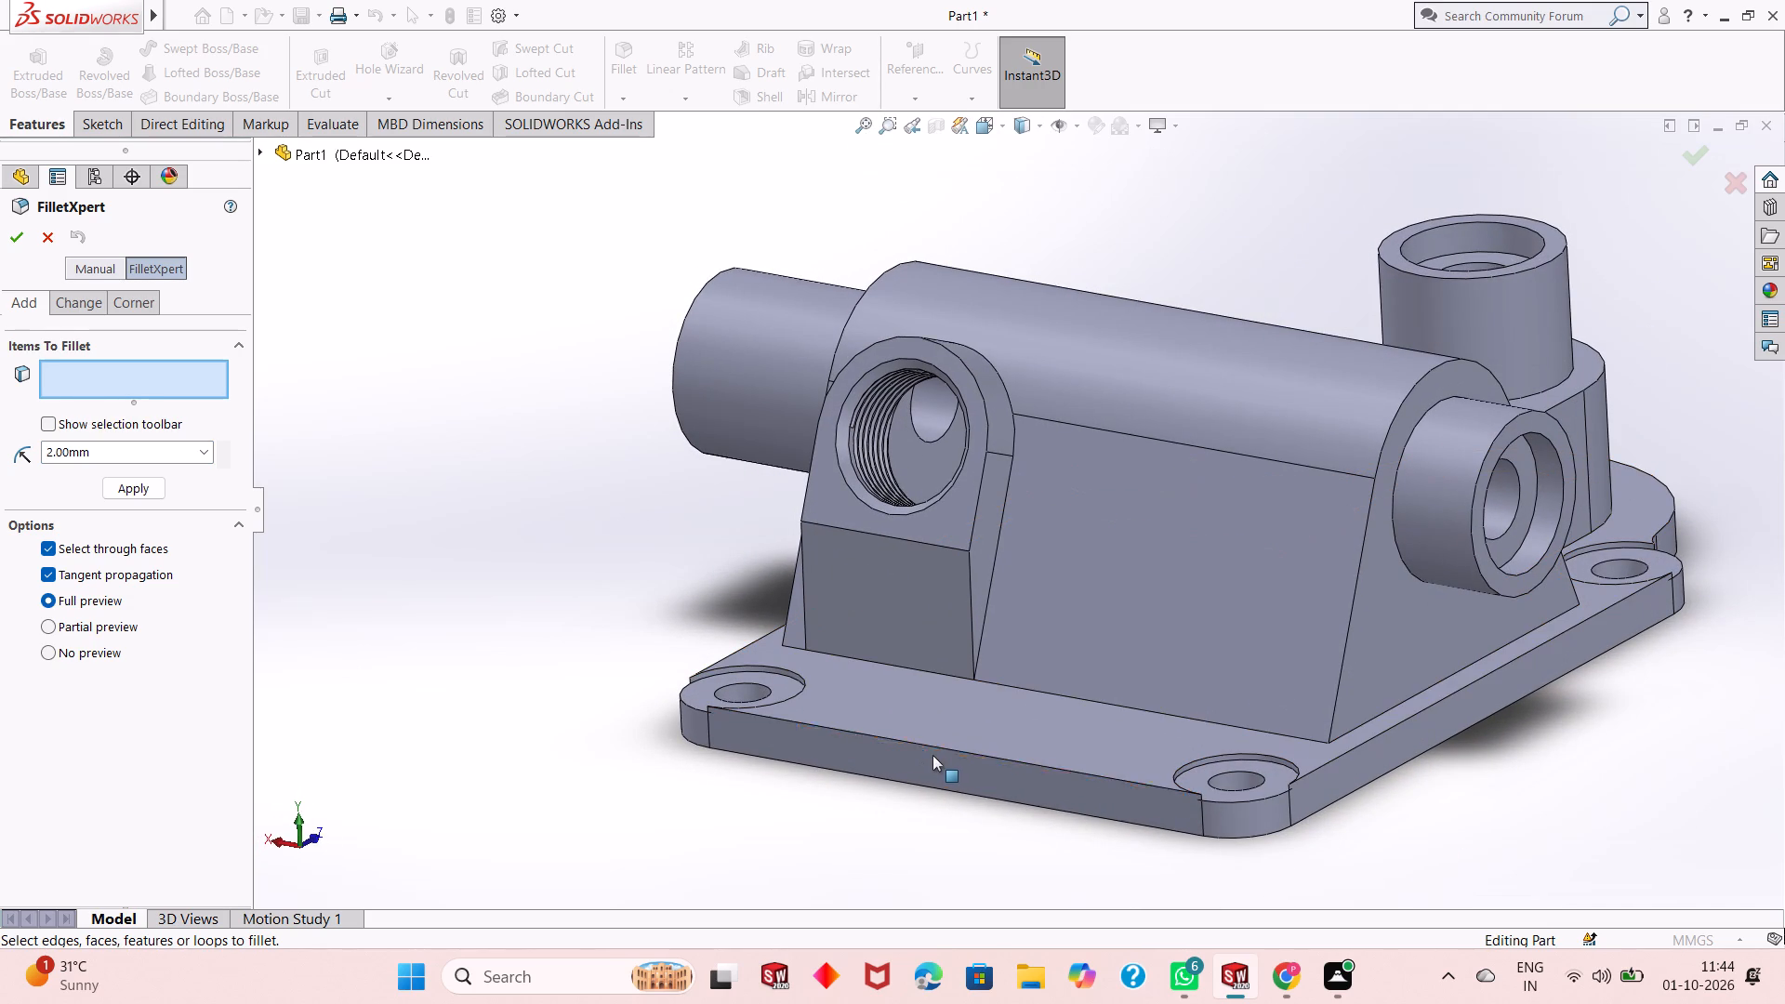
{"action": "scroll", "coordinate": [980, 755], "scroll_direction": "down", "scroll_amount": 2}
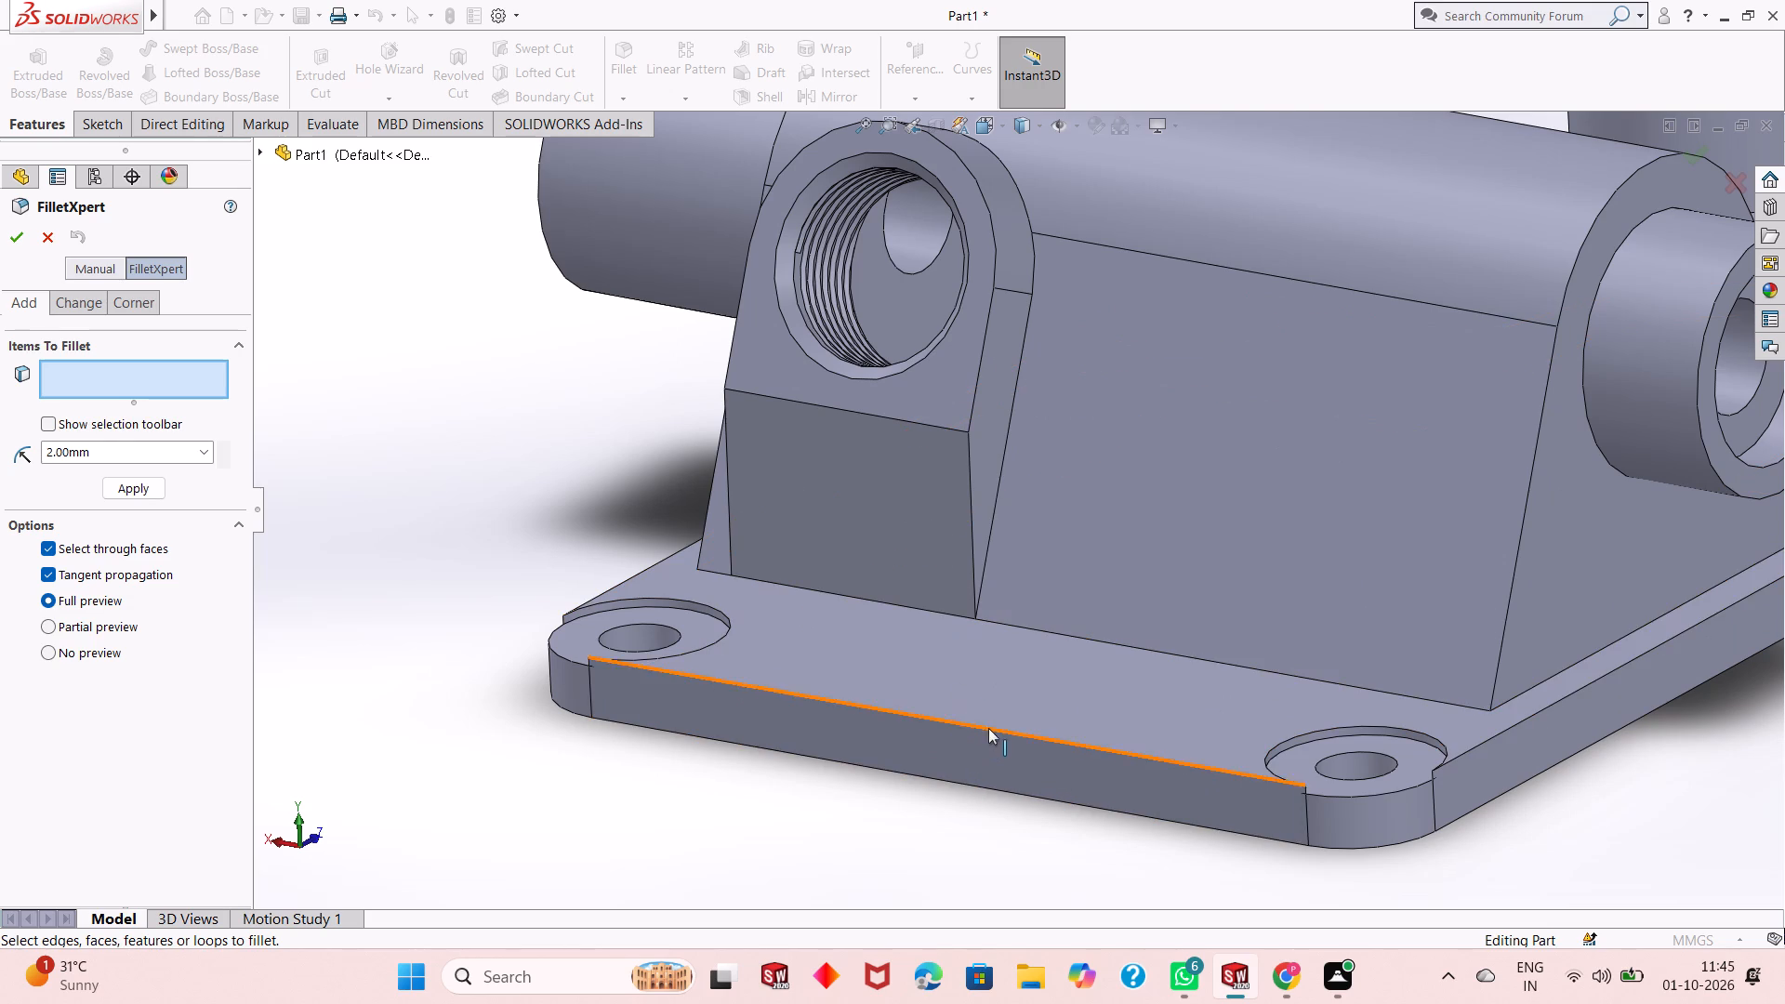
{"action": "left_click", "coordinate": [990, 728]}
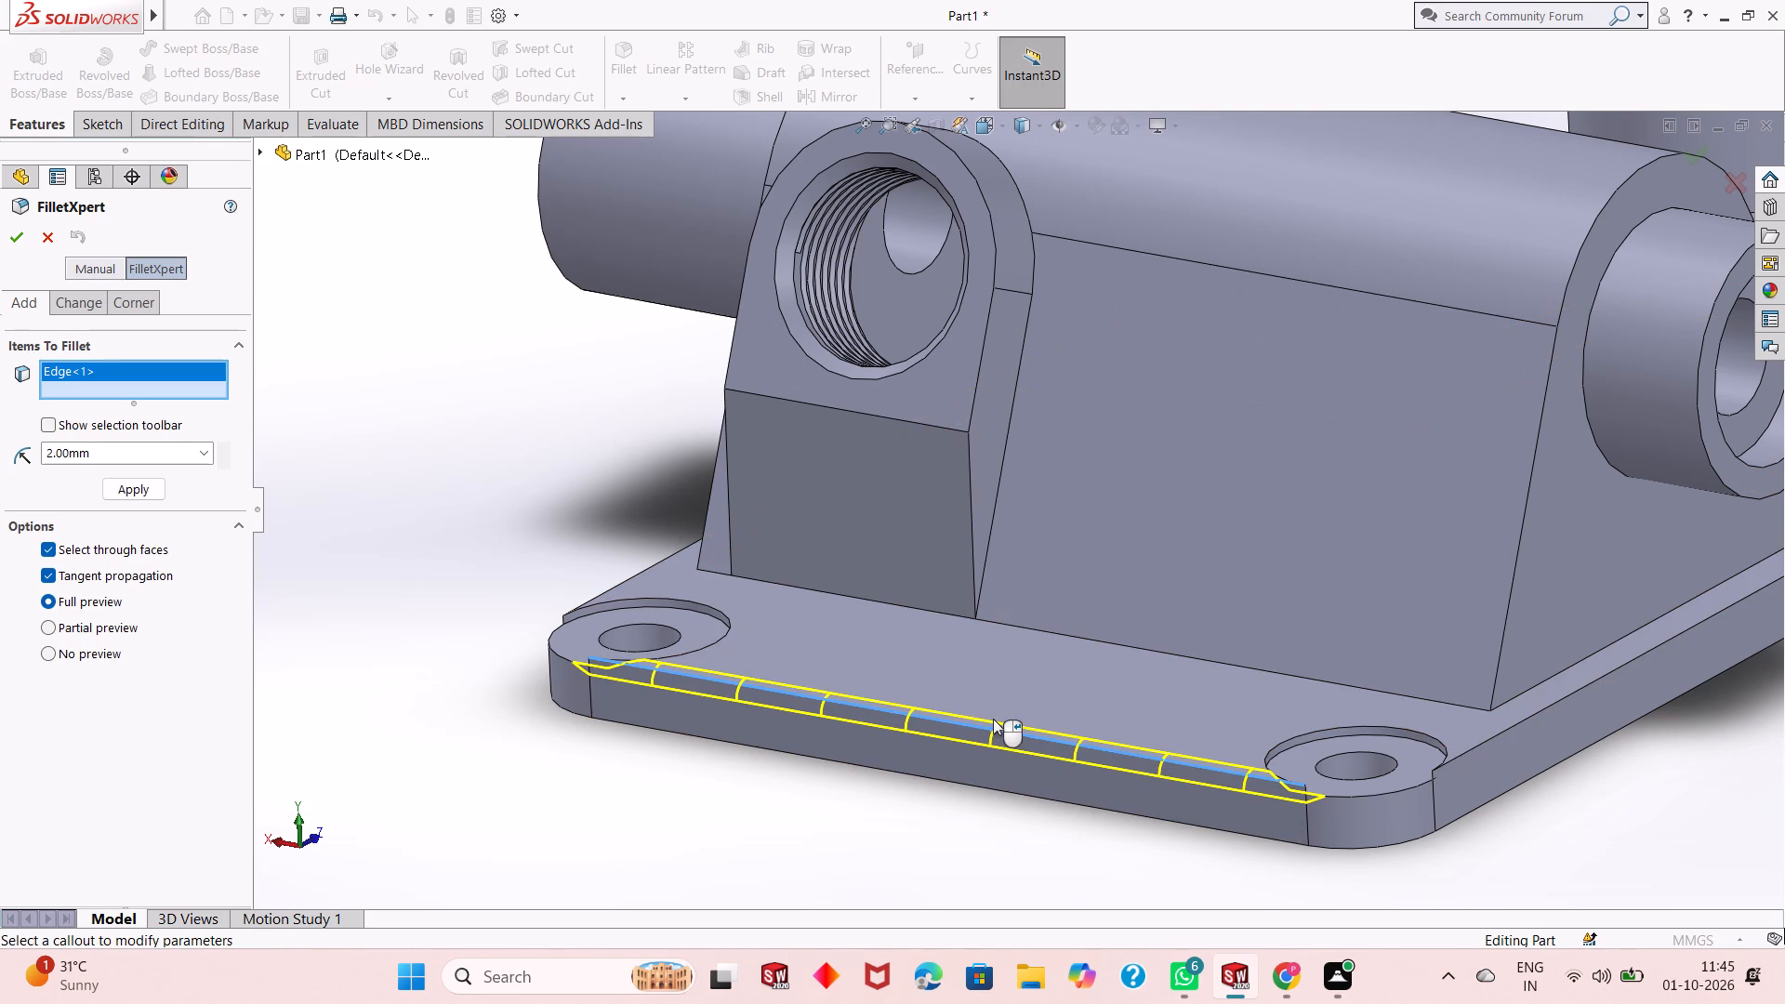
{"action": "left_click", "coordinate": [1236, 667]}
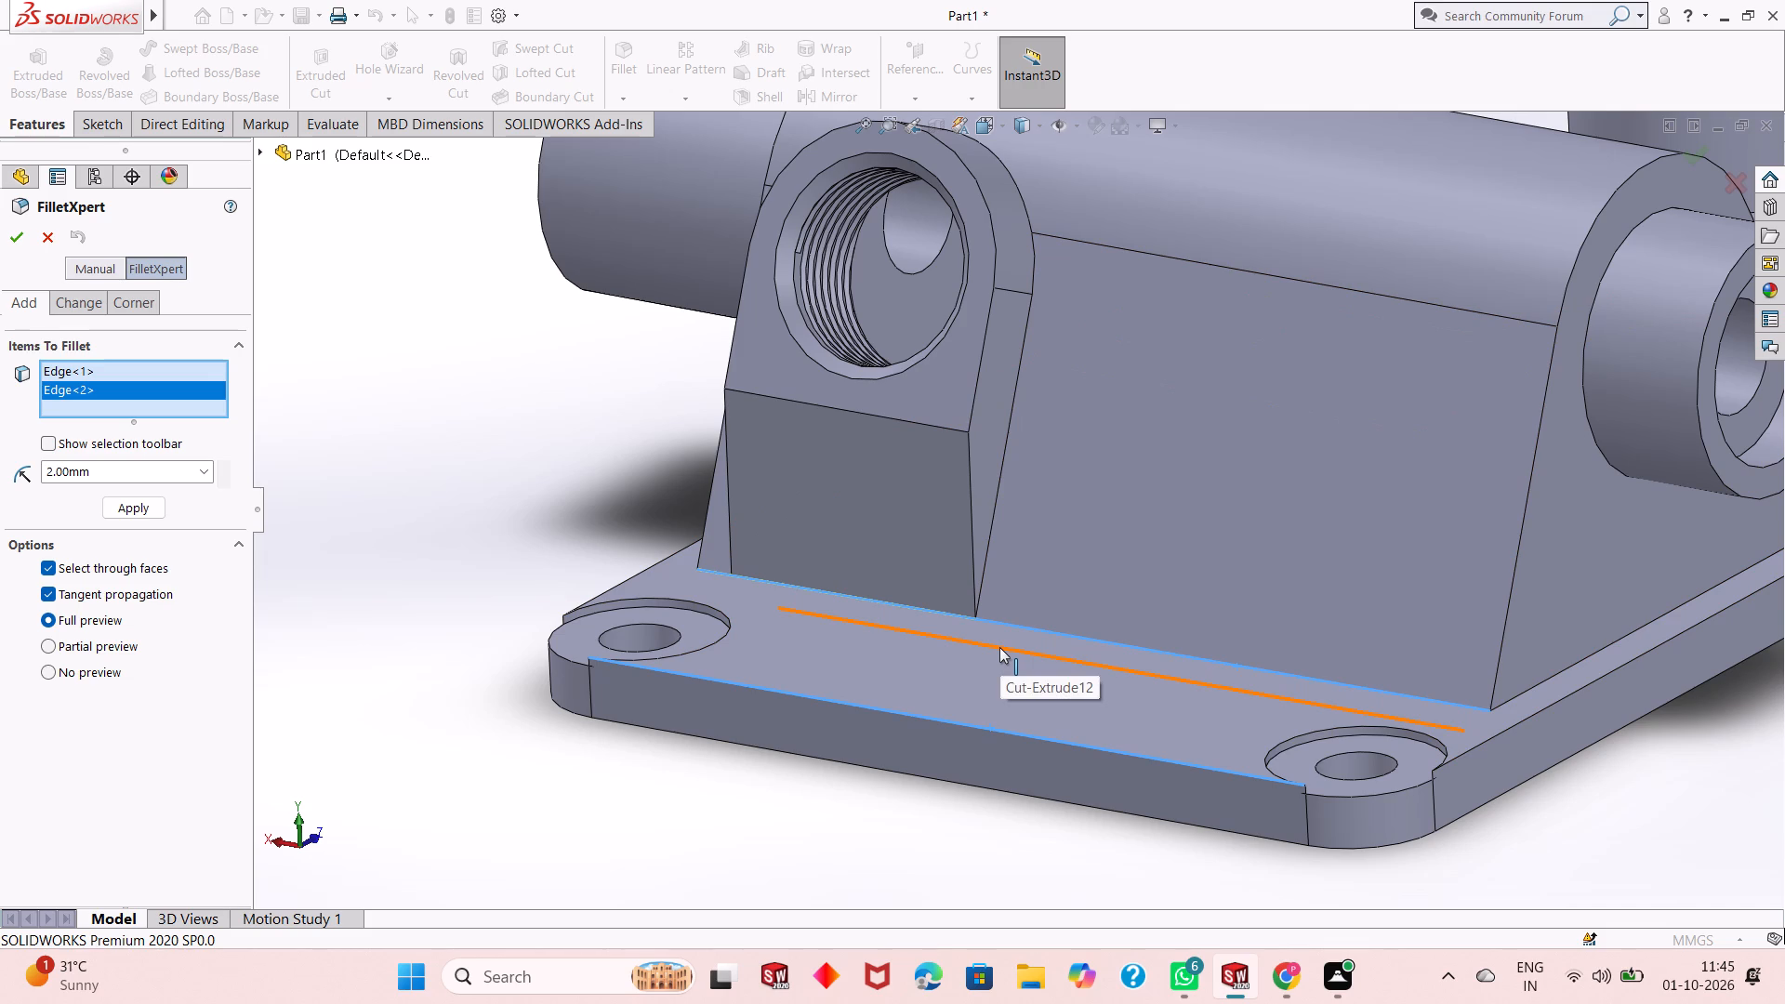
{"action": "right_click", "coordinate": [106, 391]}
{"action": "left_click", "coordinate": [127, 421]}
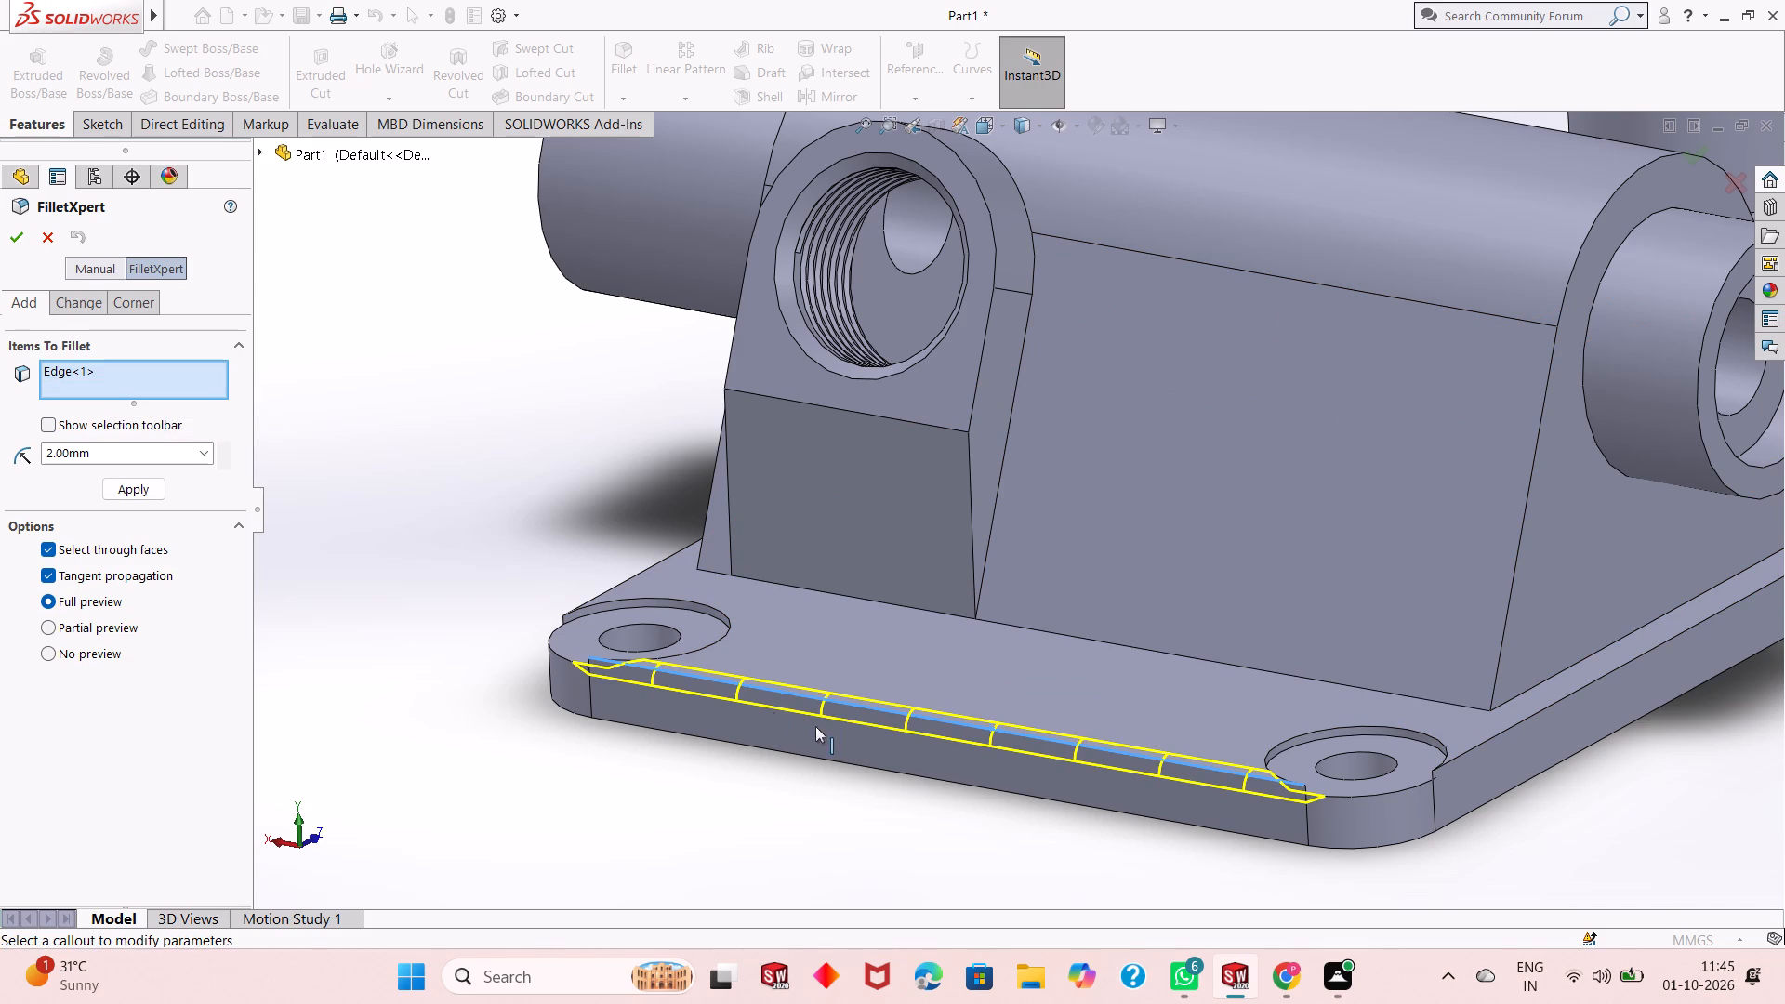
{"action": "left_click", "coordinate": [1523, 719]}
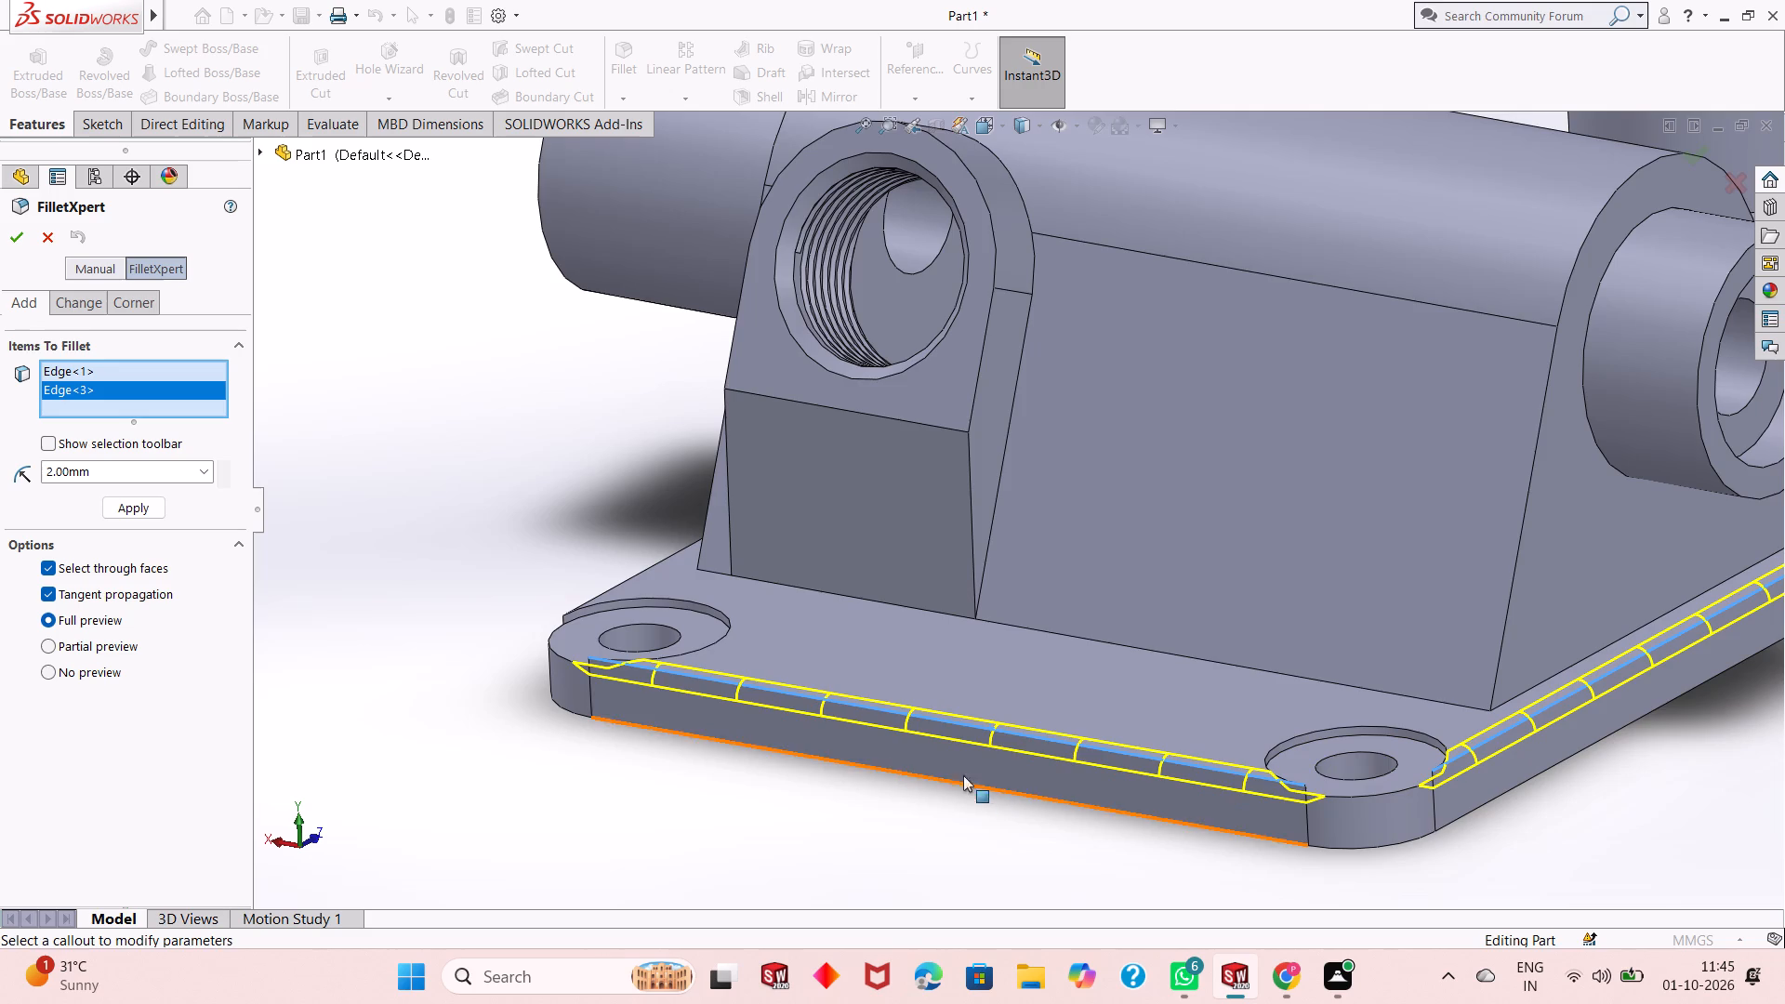
{"action": "middle_click_drag", "start_coordinate": [859, 754], "coordinate": [1140, 783]}
{"action": "scroll", "coordinate": [960, 720], "scroll_direction": "up", "scroll_amount": 2}
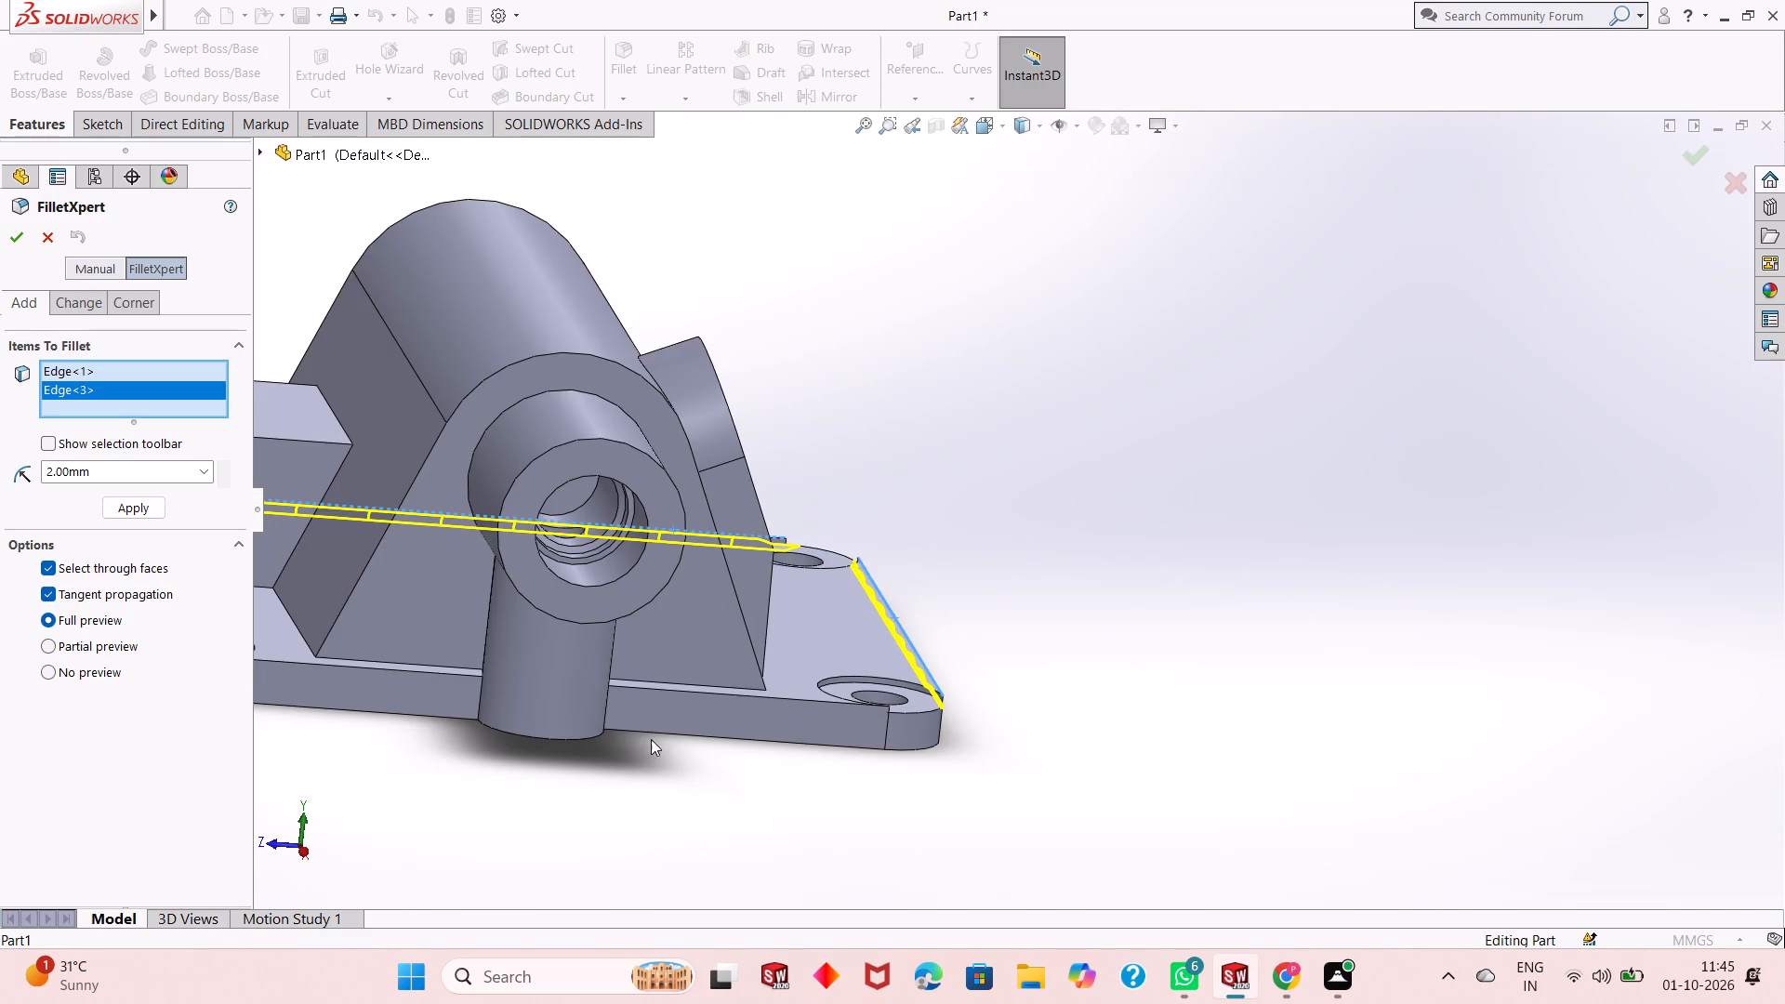
{"action": "scroll", "coordinate": [553, 733], "scroll_direction": "up", "scroll_amount": 1}
{"action": "scroll", "coordinate": [343, 635], "scroll_direction": "down", "scroll_amount": 3}
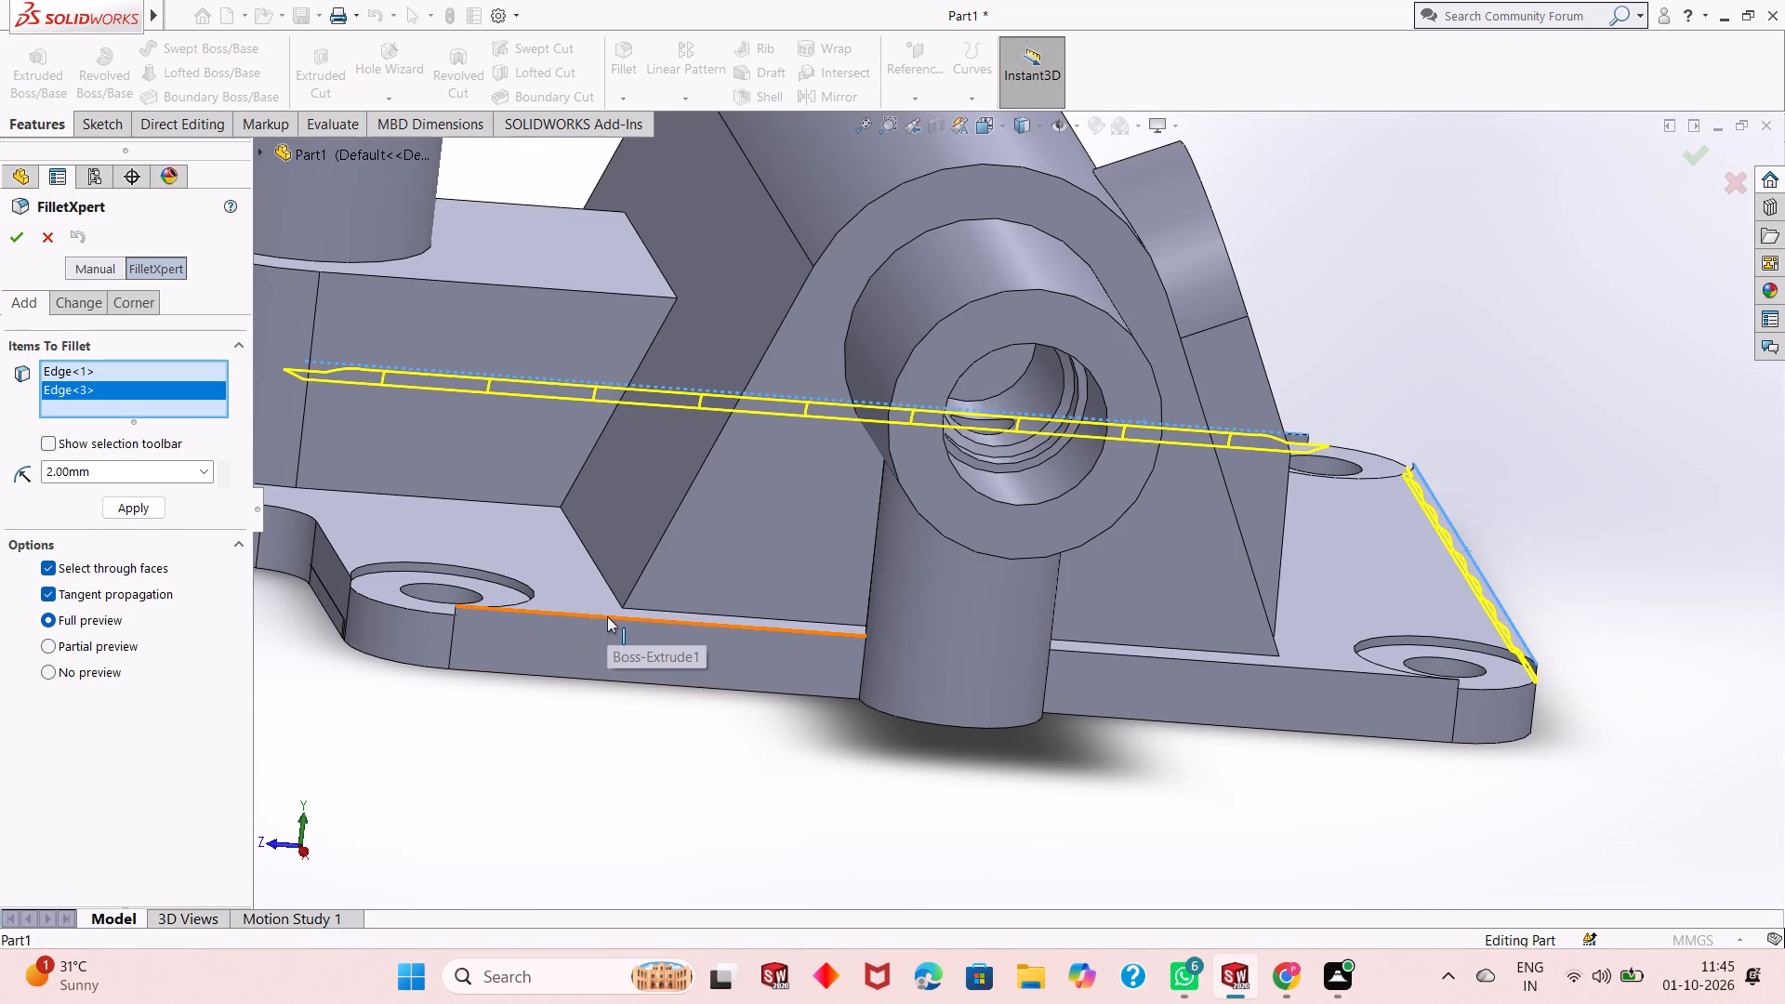
{"action": "left_click", "coordinate": [607, 616]}
{"action": "scroll", "coordinate": [490, 674], "scroll_direction": "up", "scroll_amount": 4}
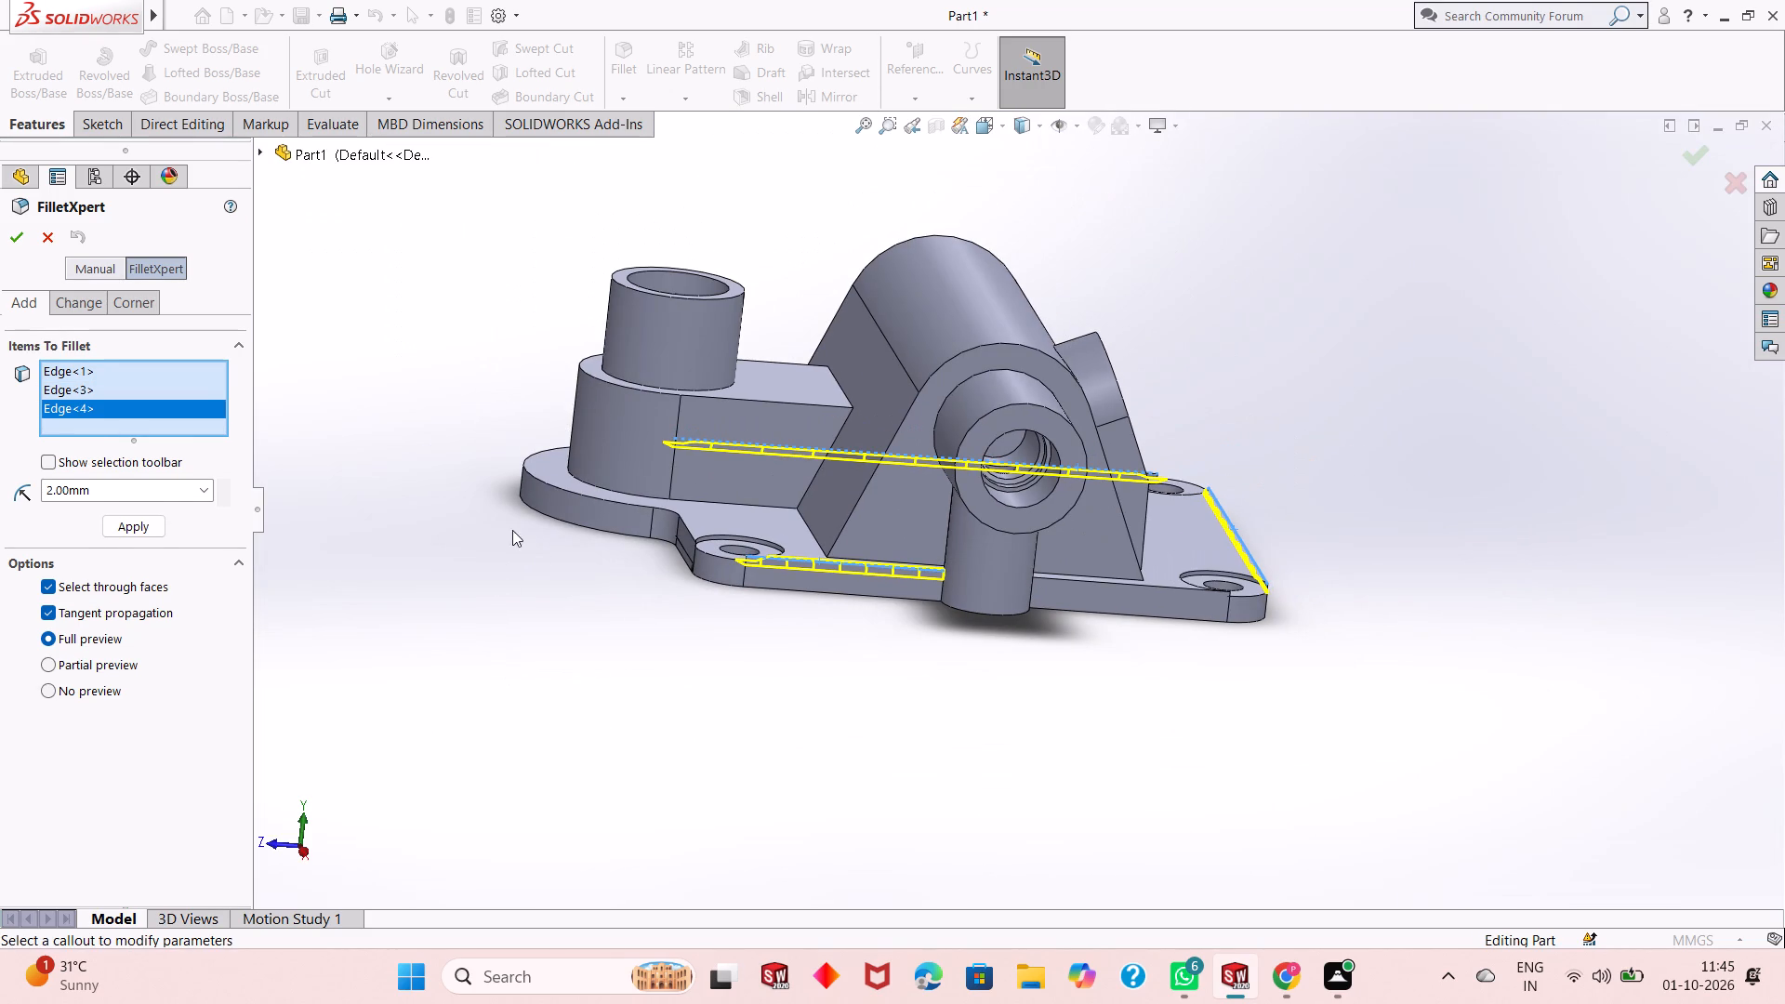
{"action": "scroll", "coordinate": [668, 517], "scroll_direction": "down", "scroll_amount": 3}
{"action": "middle_click_drag", "start_coordinate": [674, 641], "coordinate": [678, 815]}
{"action": "left_click", "coordinate": [775, 622]}
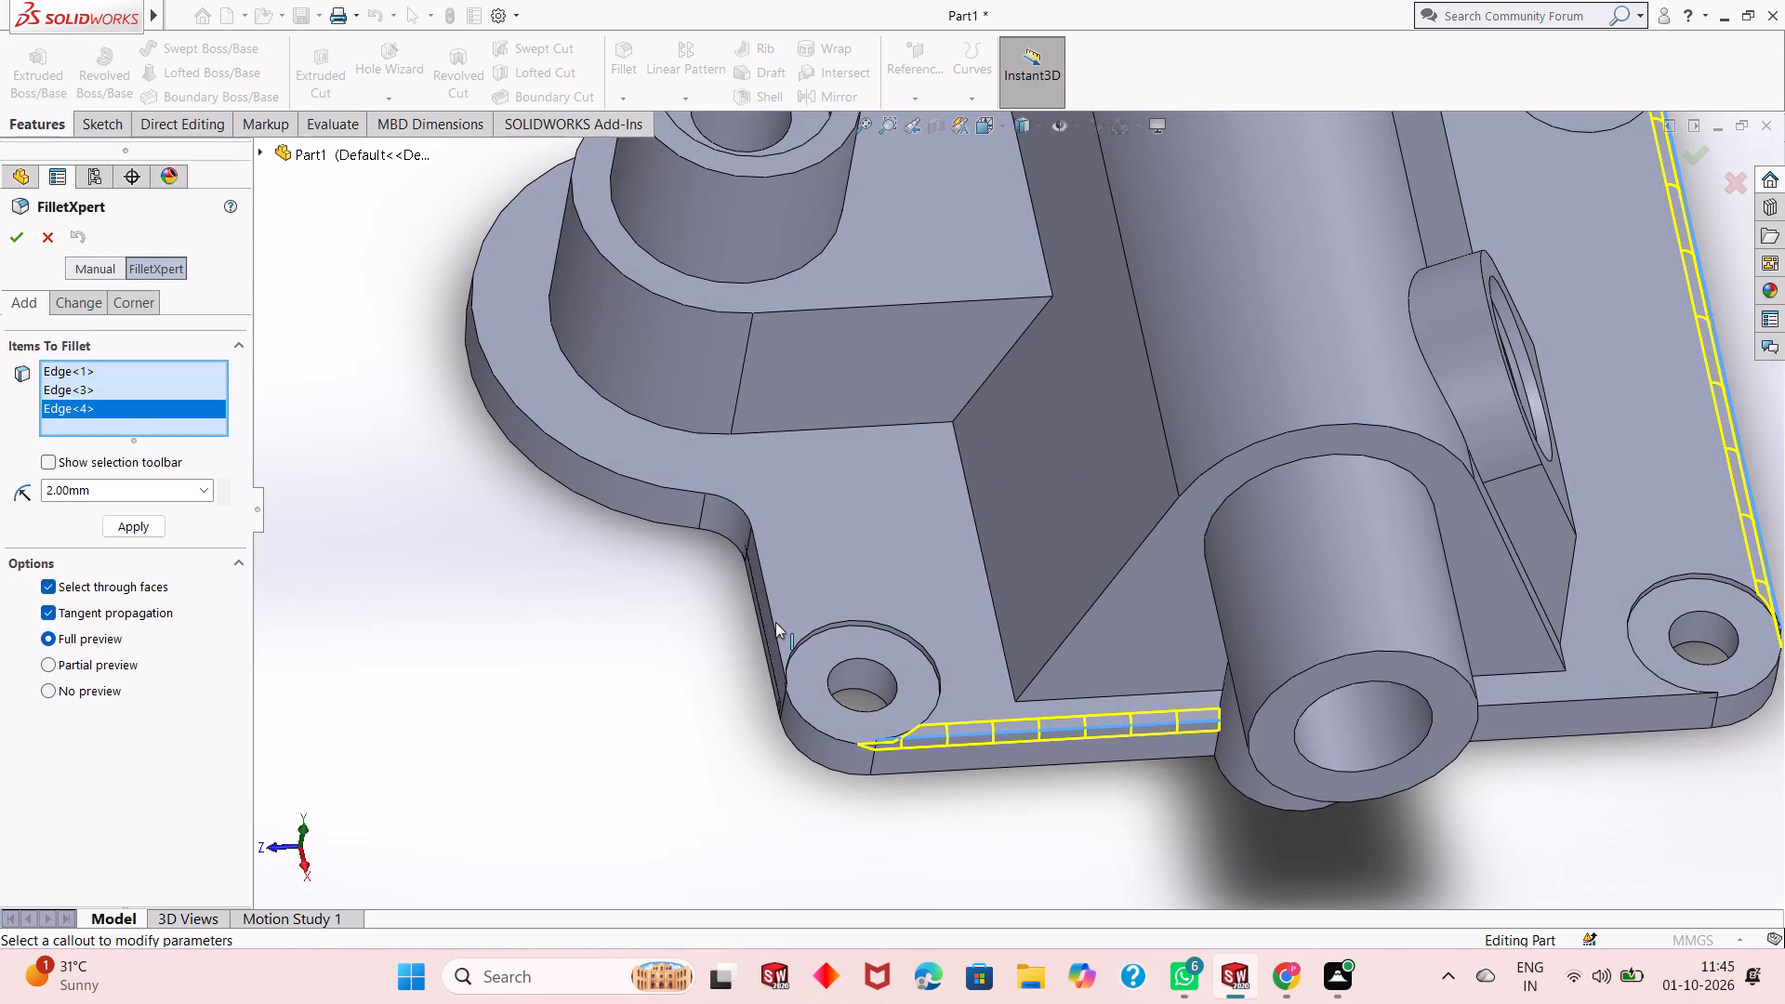
{"action": "left_click", "coordinate": [13, 244]}
Examine the filleted flange edges and the rest of the housing from the underside, both bosses and the threaded-port end.
{"action": "middle_click_drag", "start_coordinate": [659, 675], "coordinate": [919, 548]}
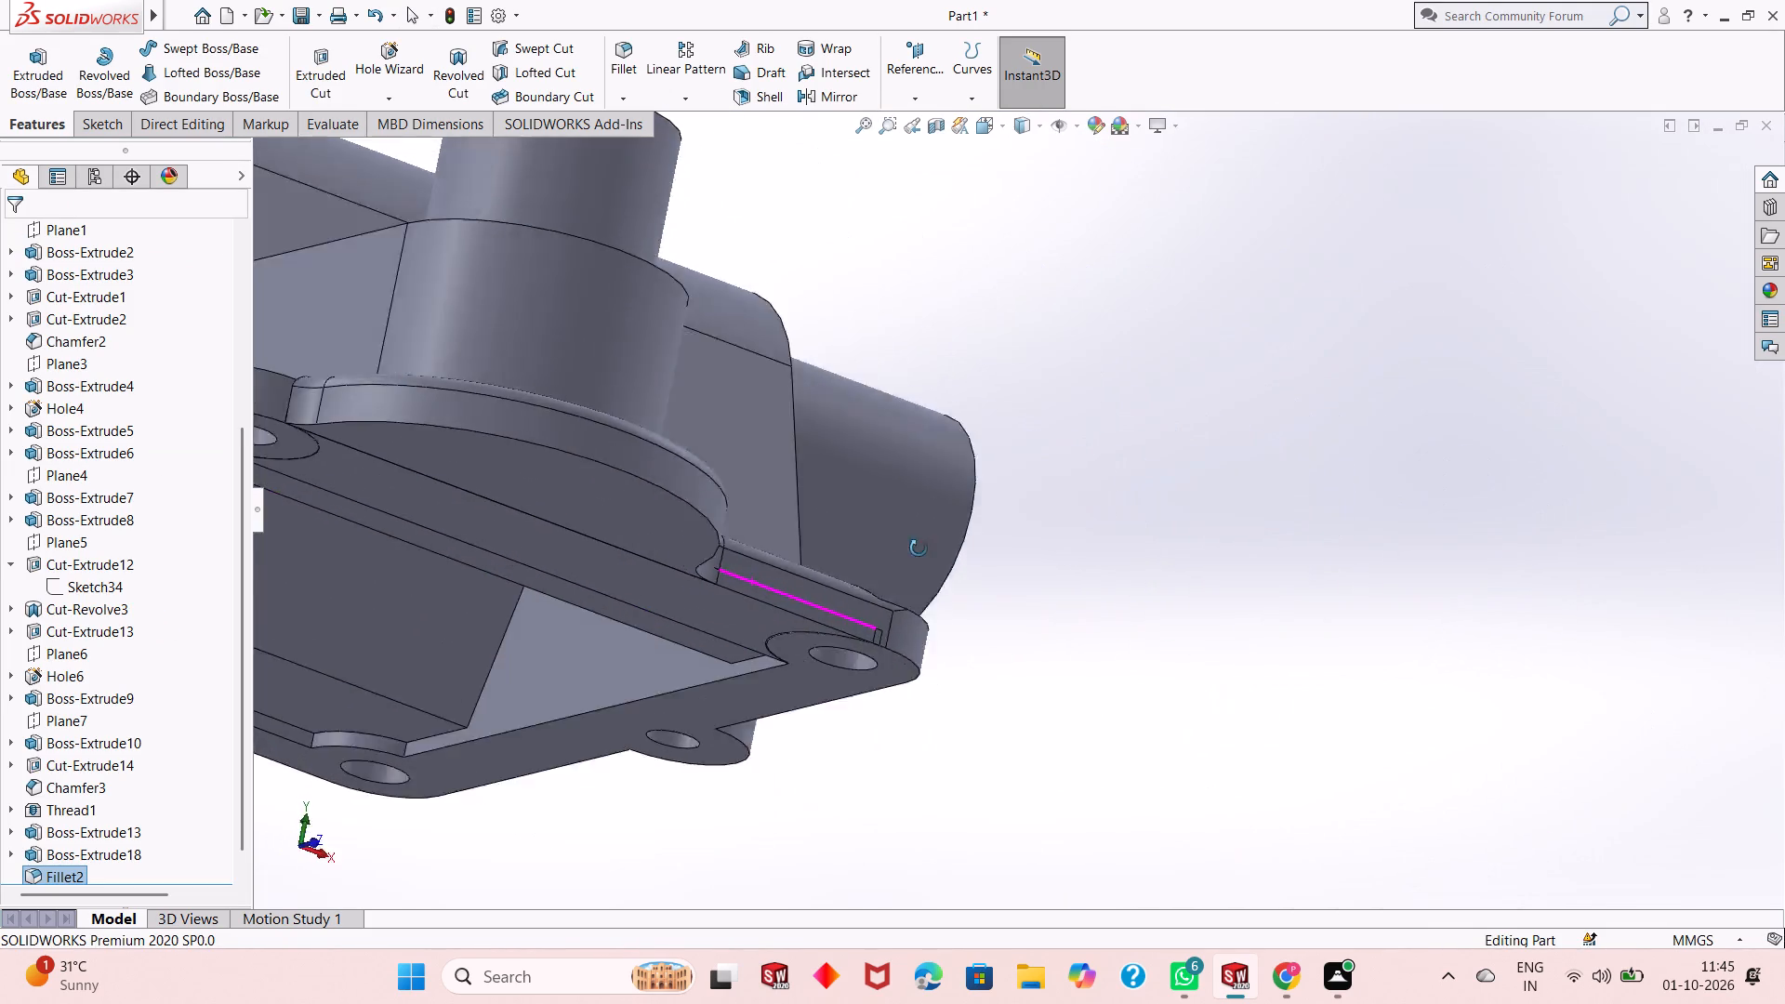
{"action": "middle_click_drag", "start_coordinate": [919, 548], "coordinate": [994, 669]}
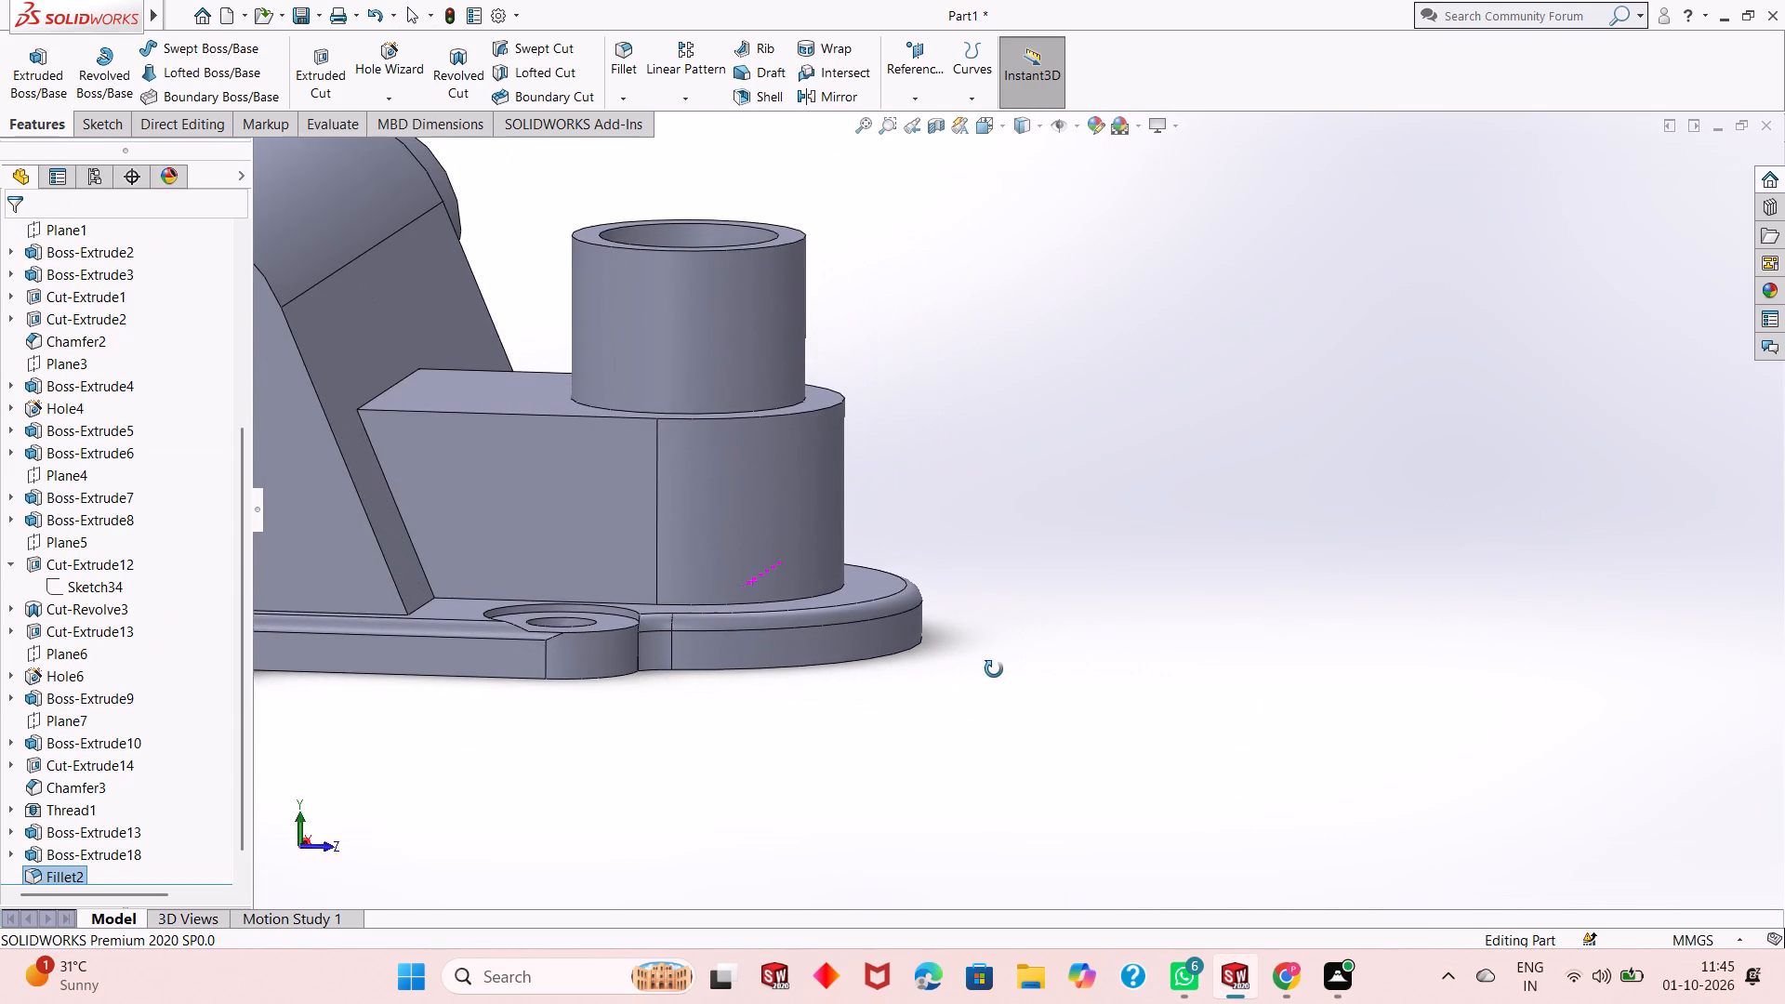
{"action": "middle_click_drag", "start_coordinate": [994, 669], "coordinate": [716, 705]}
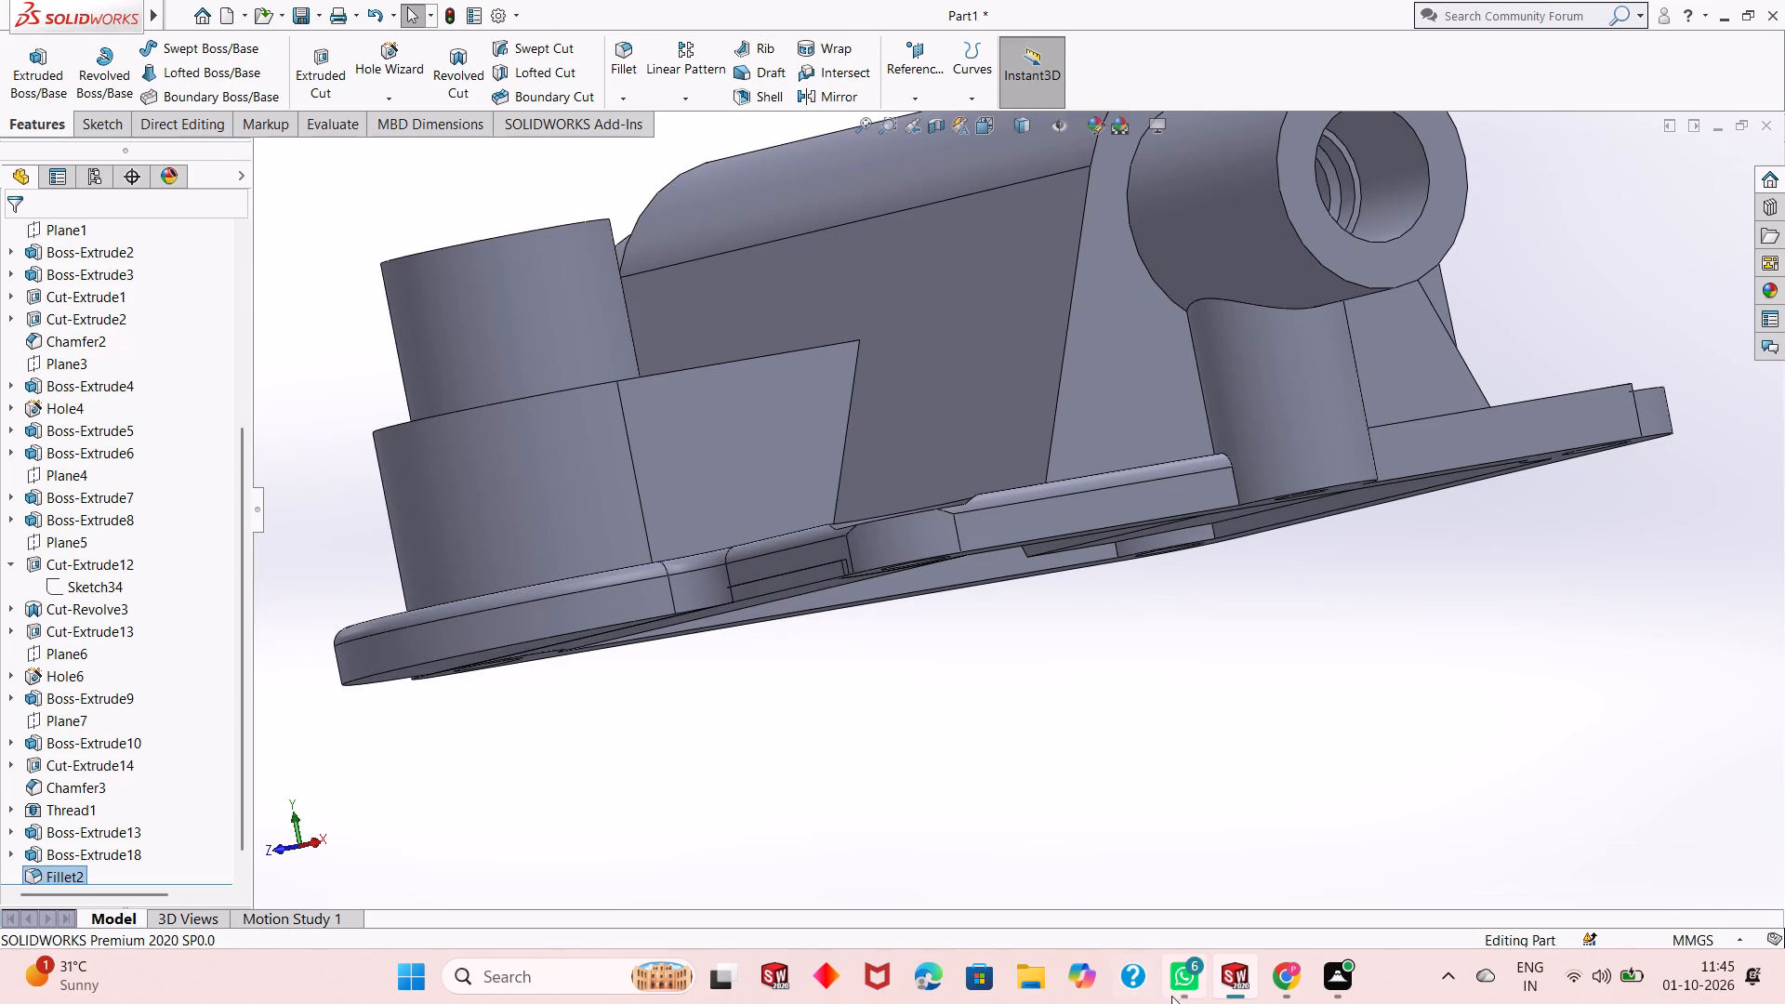
{"action": "middle_click_drag", "start_coordinate": [921, 593], "coordinate": [735, 654]}
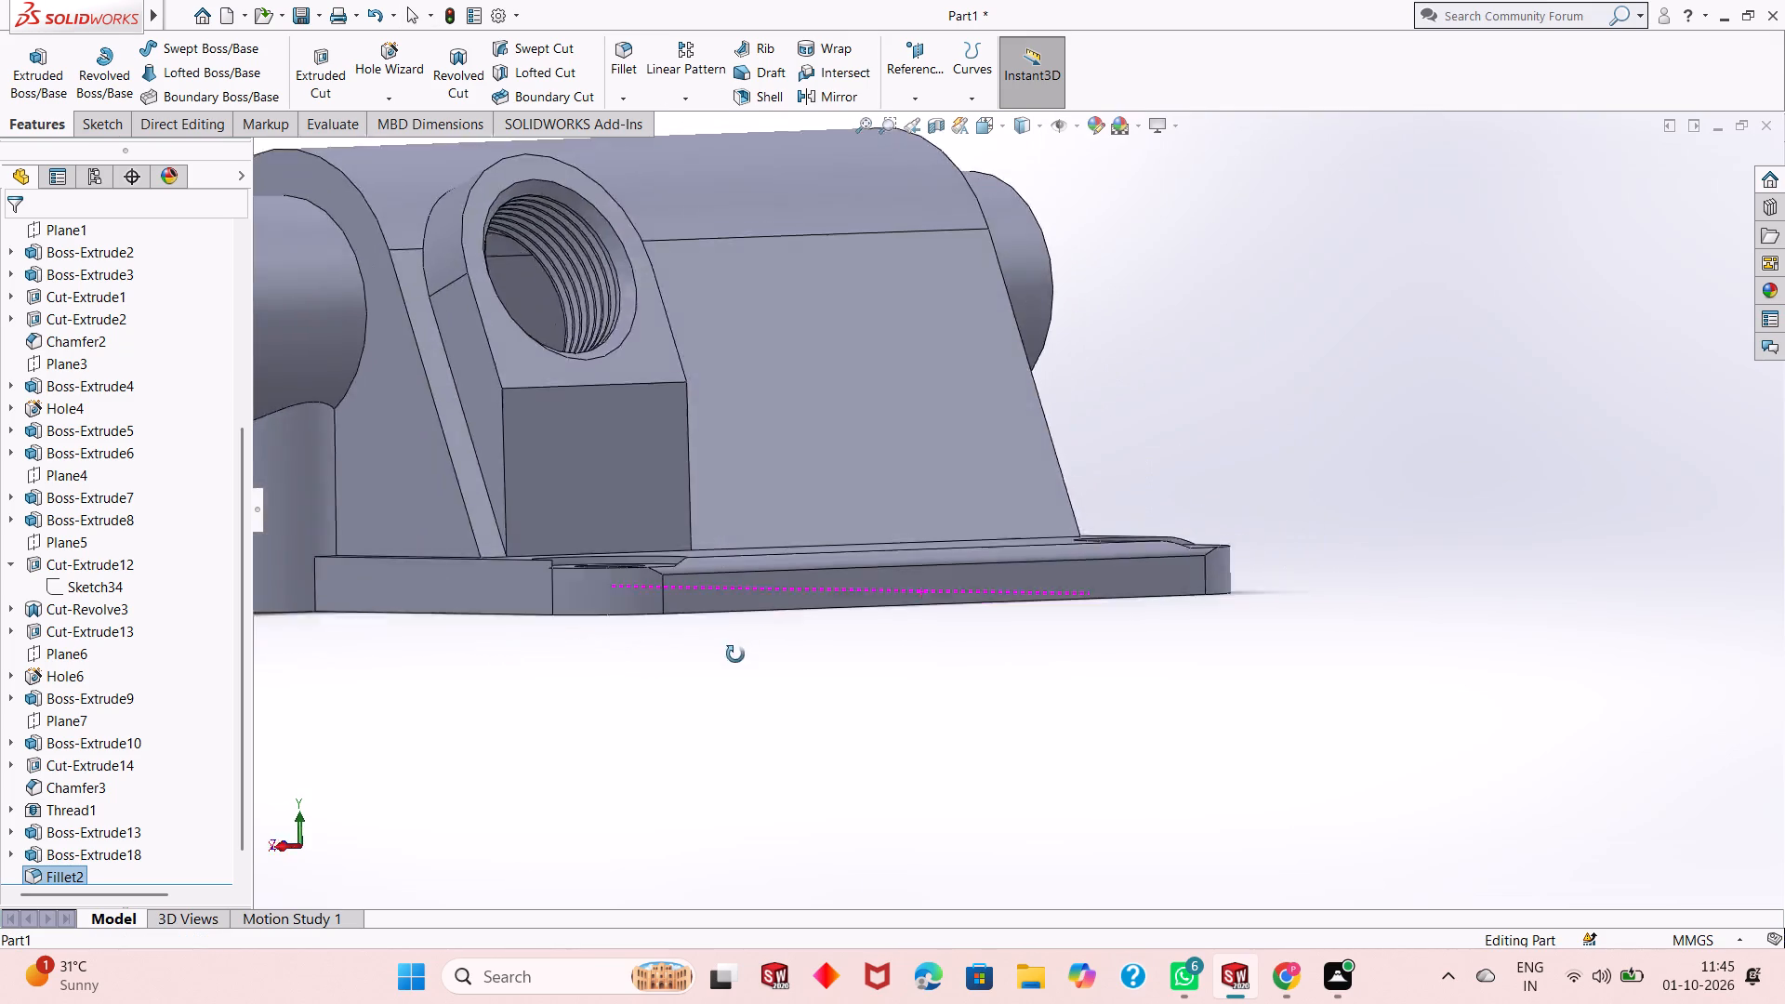
{"action": "middle_click_drag", "start_coordinate": [735, 654], "coordinate": [708, 687]}
{"action": "scroll", "coordinate": [715, 676], "scroll_direction": "up", "scroll_amount": 3}
{"action": "scroll", "coordinate": [916, 684], "scroll_direction": "up", "scroll_amount": 1}
{"action": "middle_click_drag", "start_coordinate": [916, 684], "coordinate": [725, 755]}
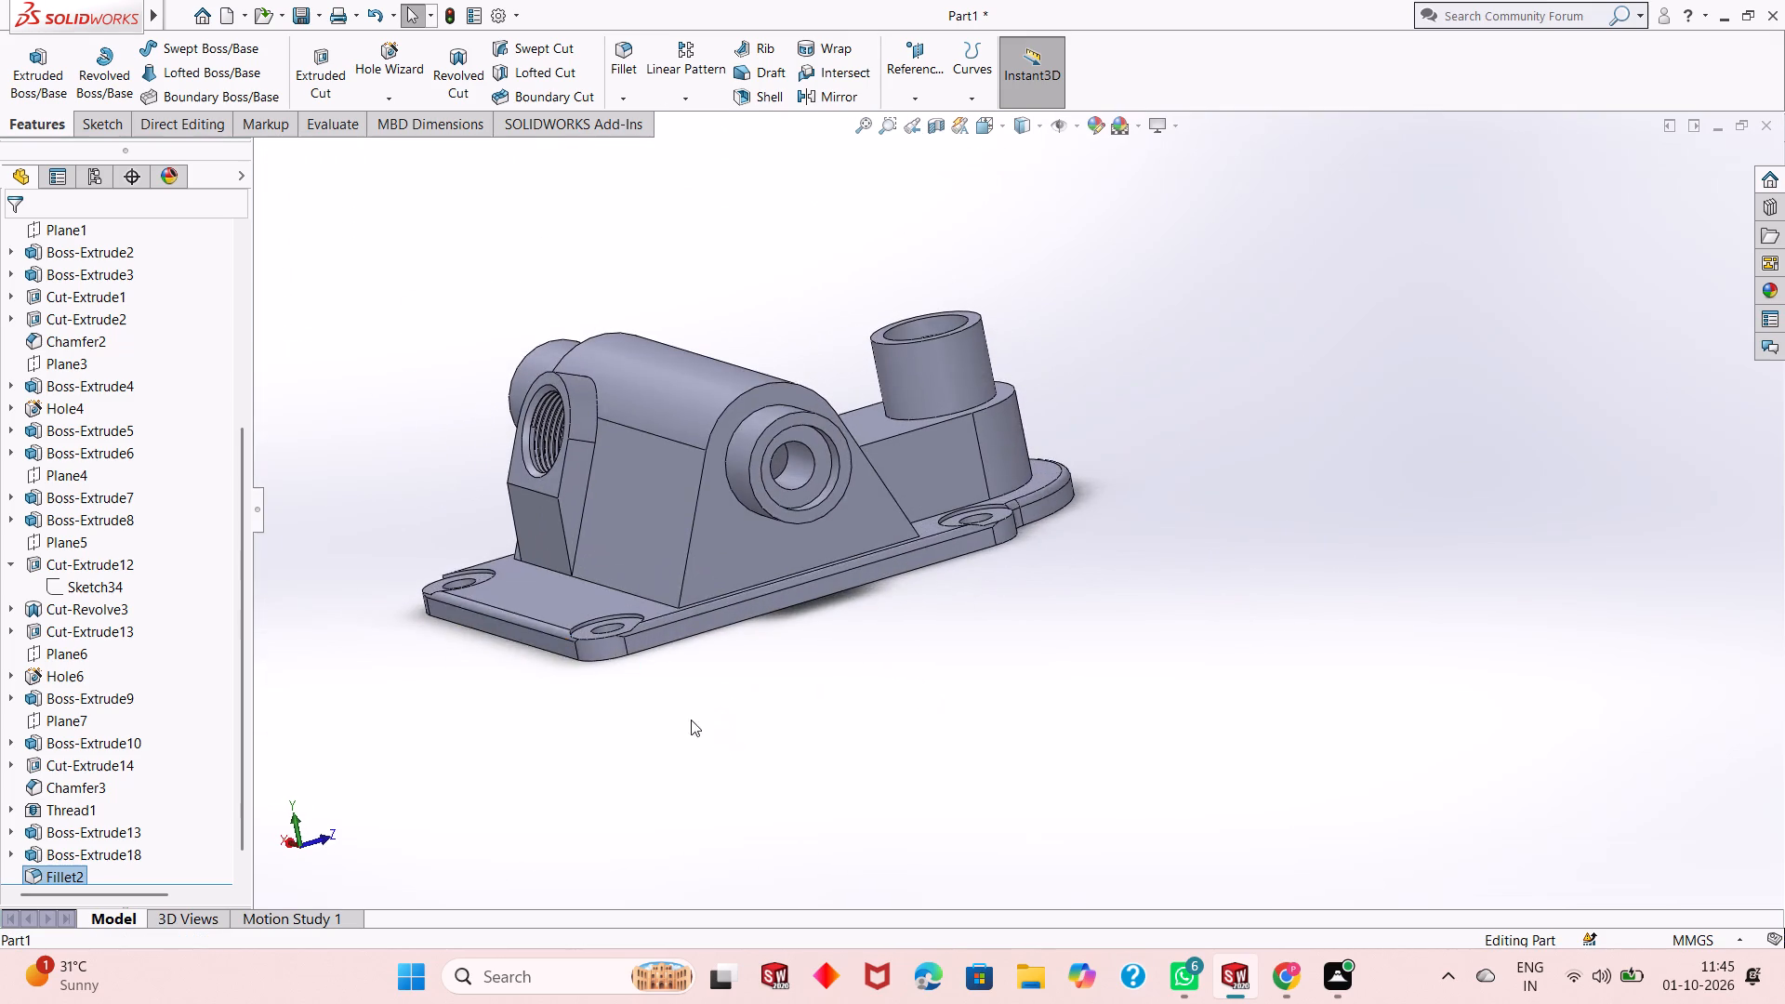
{"action": "scroll", "coordinate": [587, 538], "scroll_direction": "down", "scroll_amount": 3}
{"action": "middle_click_drag", "start_coordinate": [871, 756], "coordinate": [905, 720]}
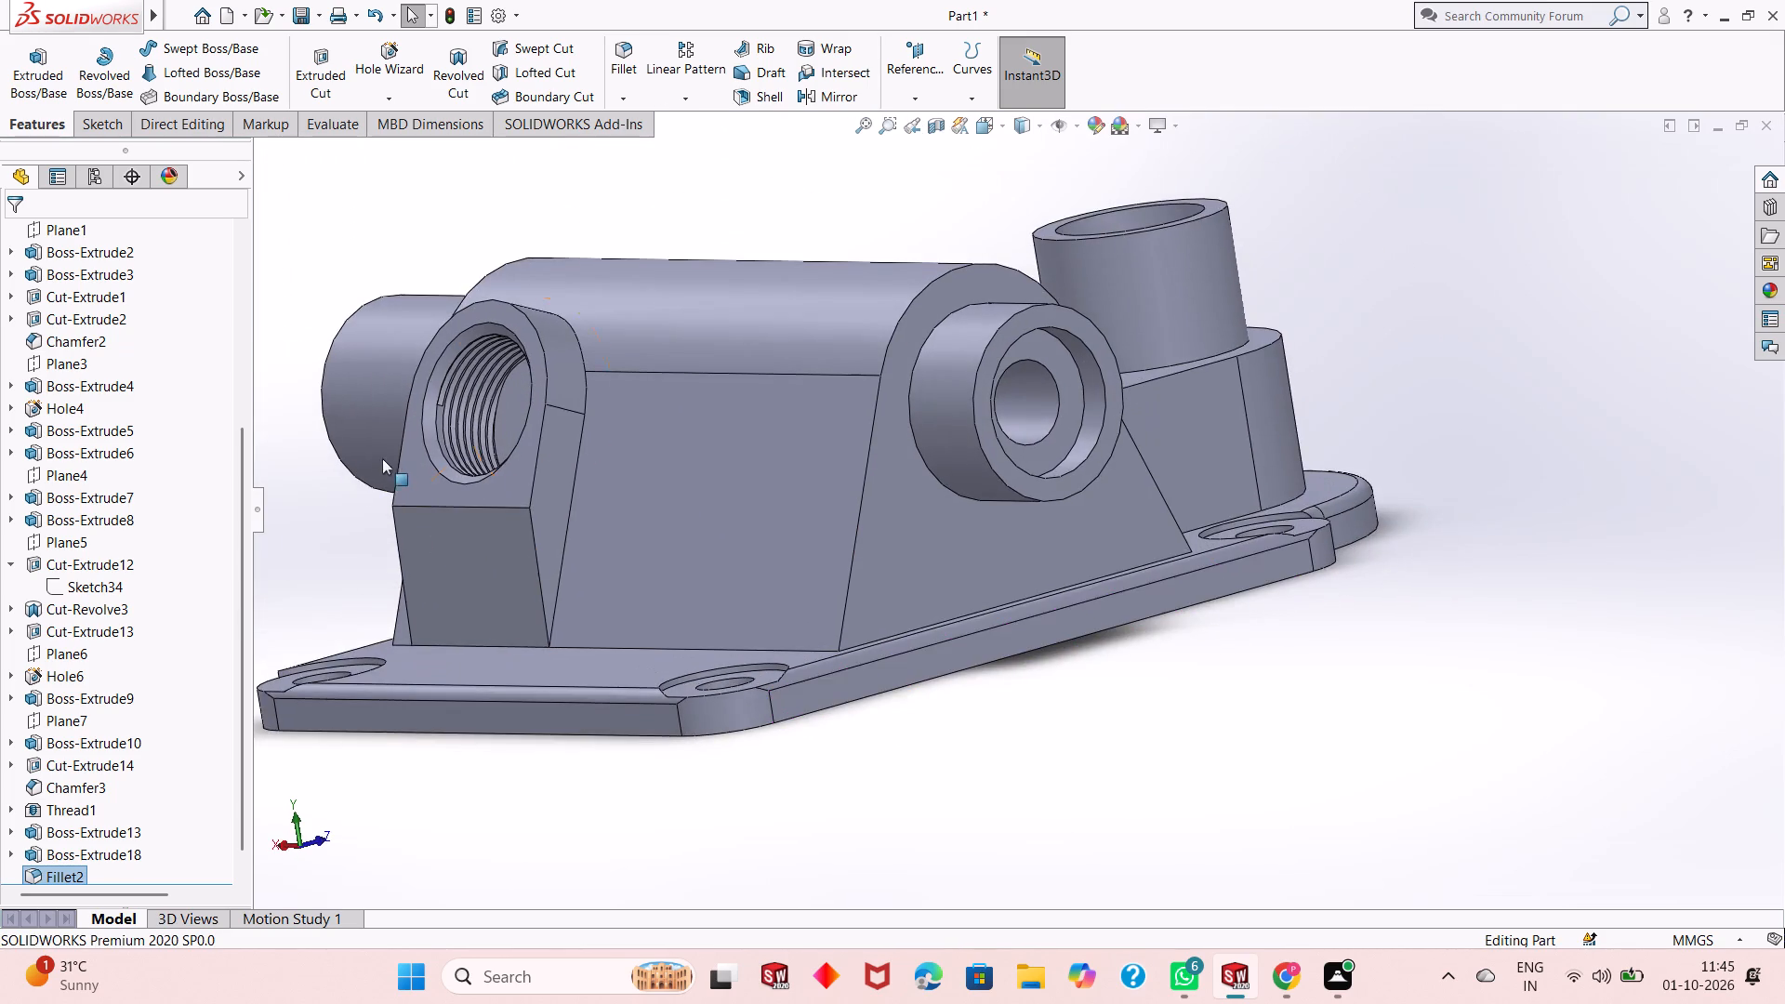
{"action": "scroll", "coordinate": [379, 457], "scroll_direction": "down", "scroll_amount": 2}
{"action": "scroll", "coordinate": [602, 590], "scroll_direction": "up", "scroll_amount": 3}
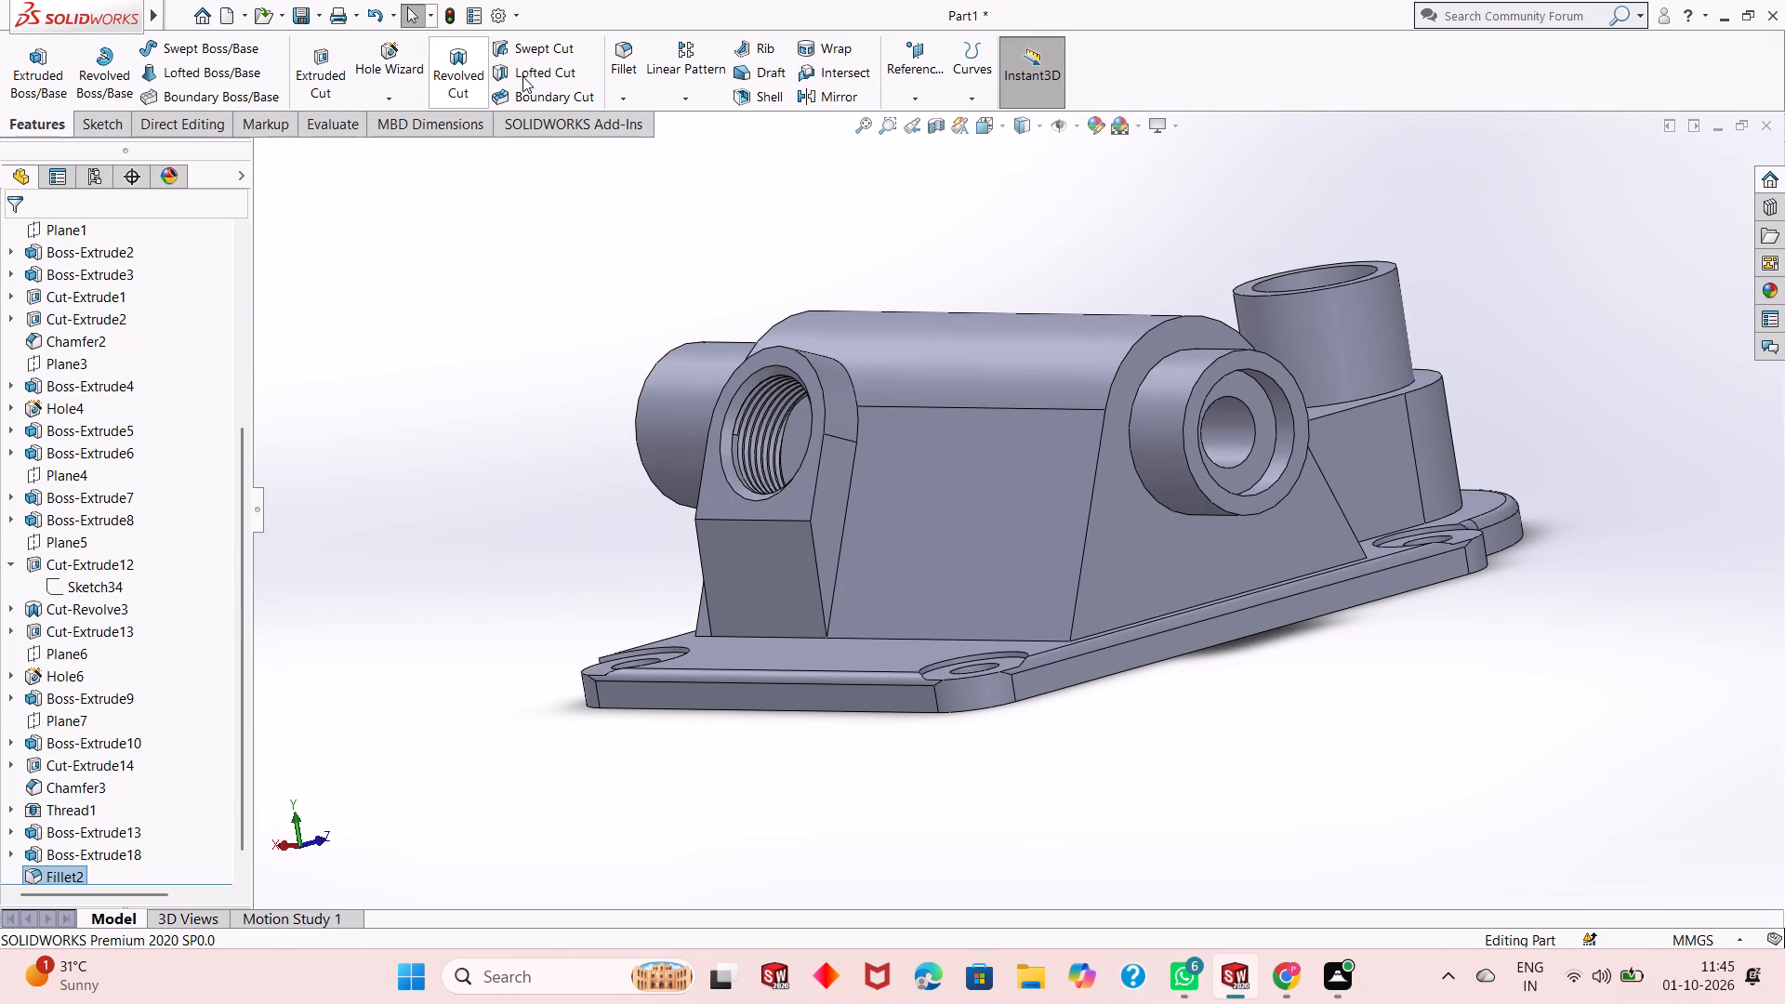
Fillet the arched edge where the threaded-port boss meets the housing wall with a 2 mm radius.
{"action": "left_click", "coordinate": [615, 50]}
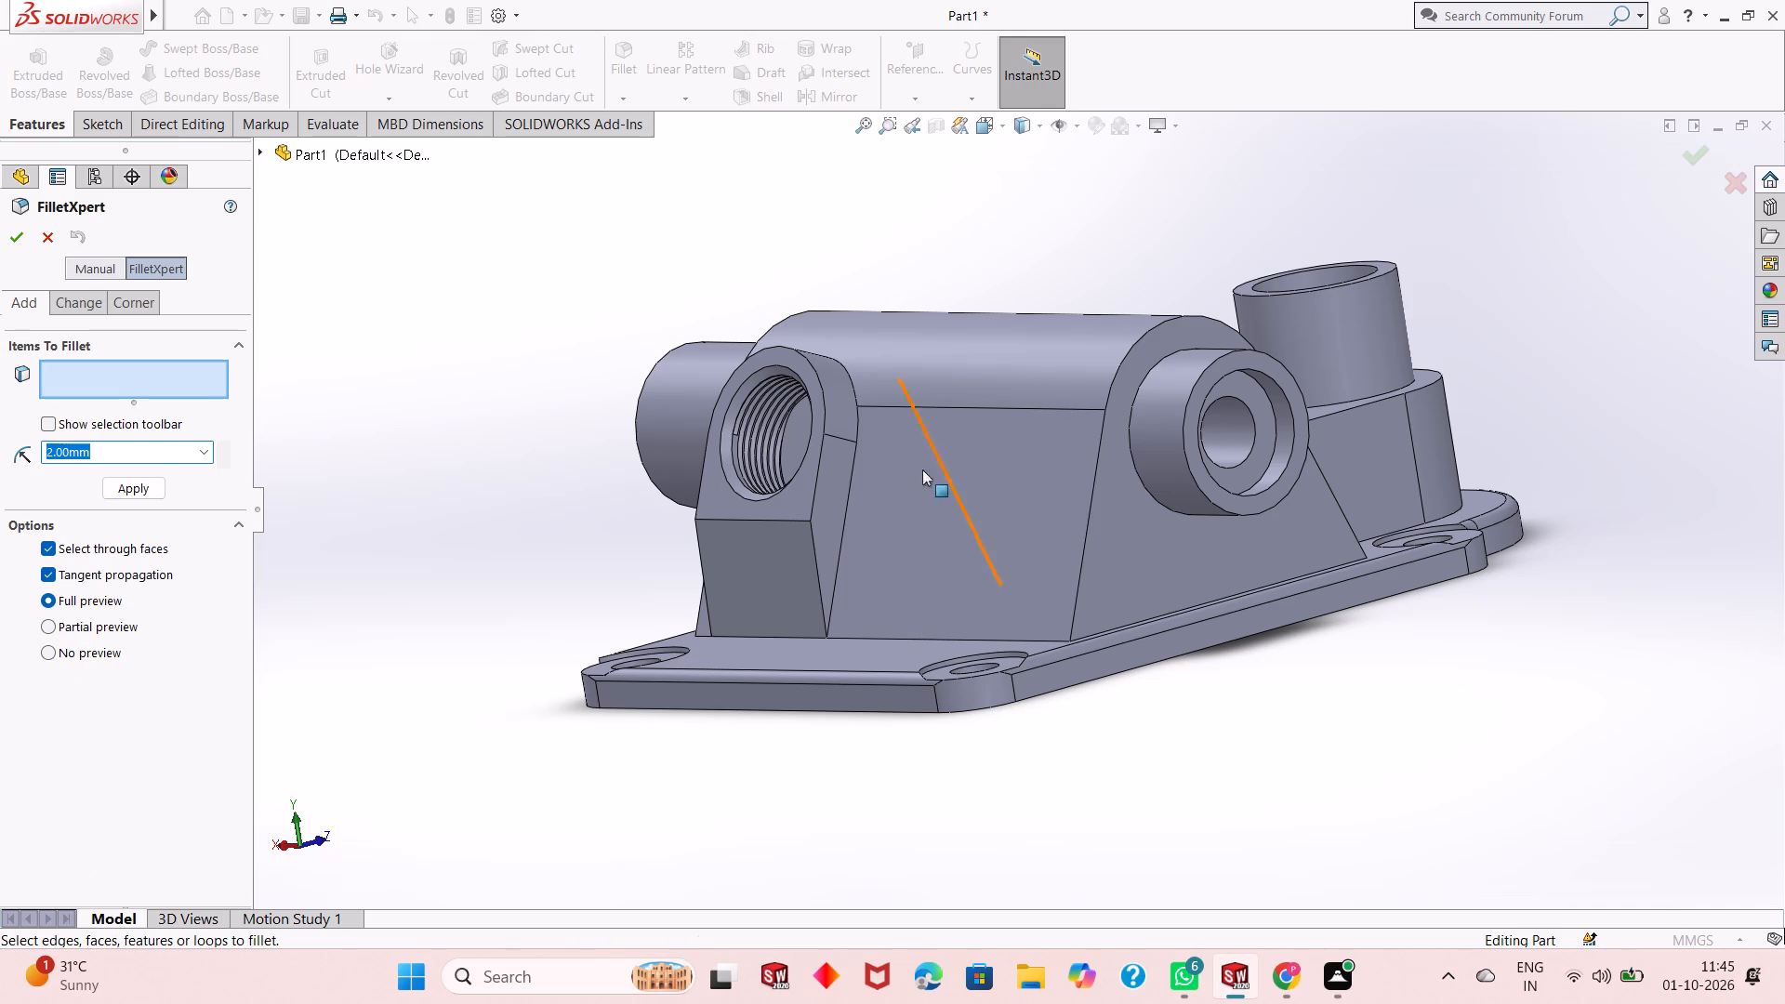
{"action": "left_click", "coordinate": [848, 516]}
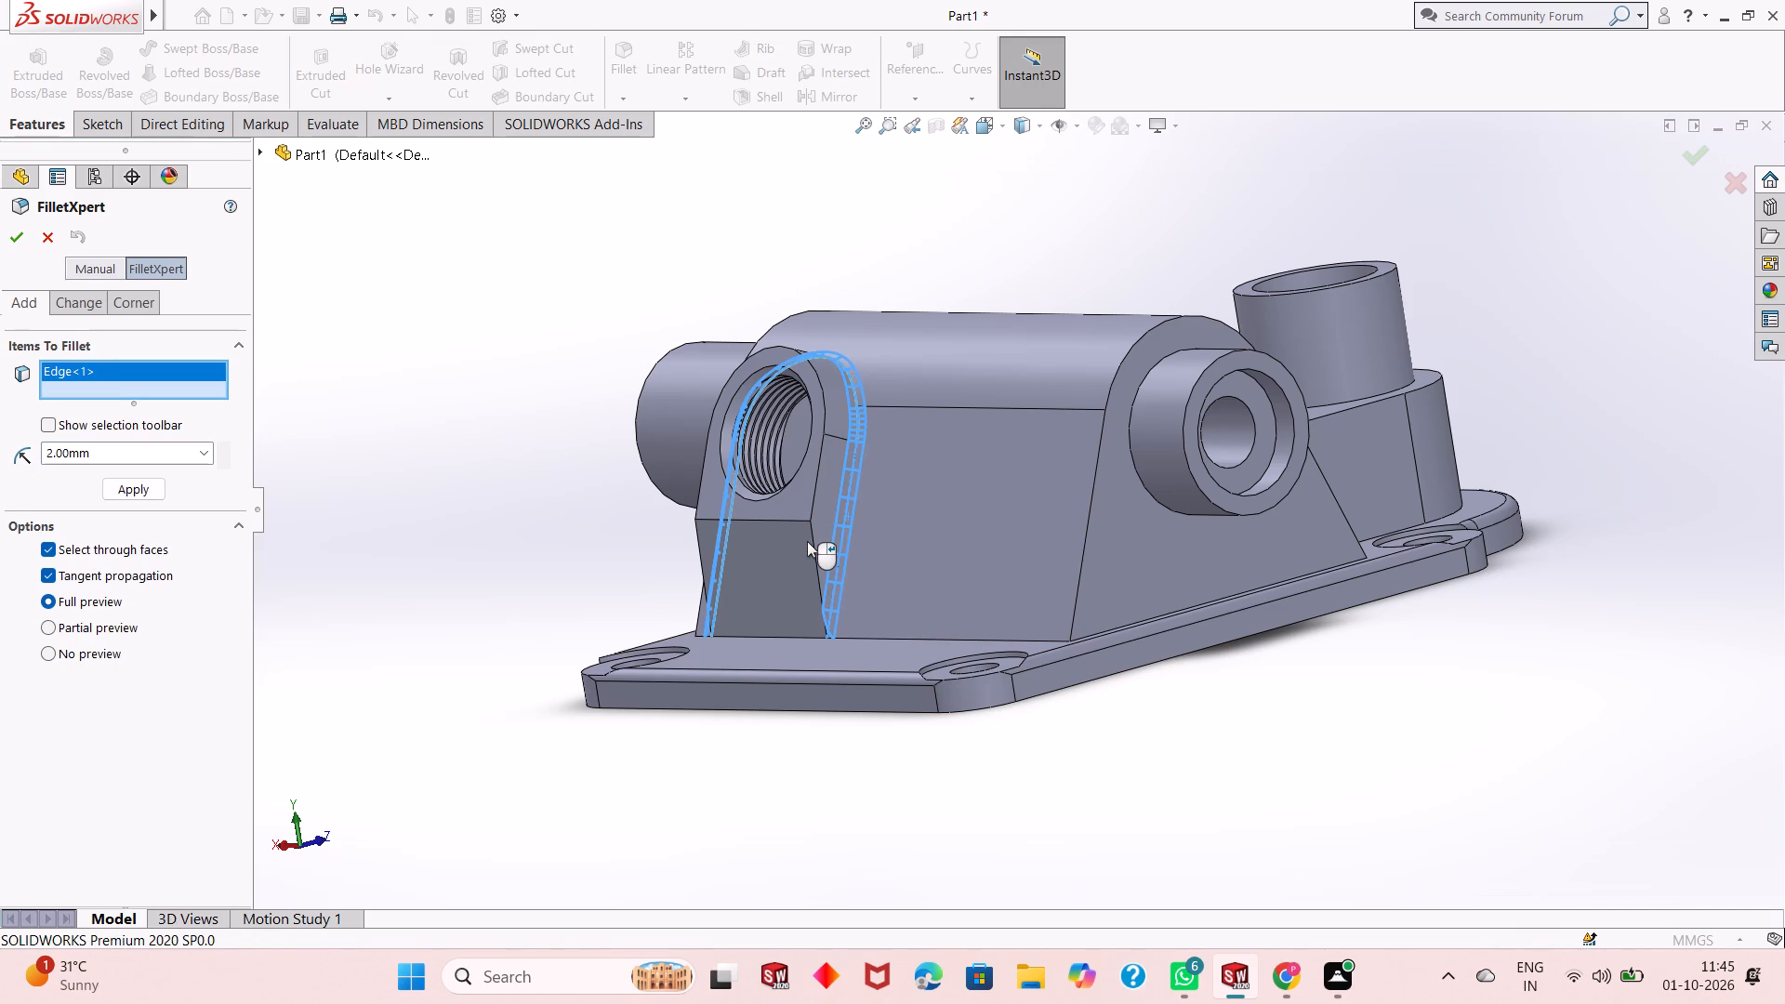
{"action": "left_click", "coordinate": [811, 543]}
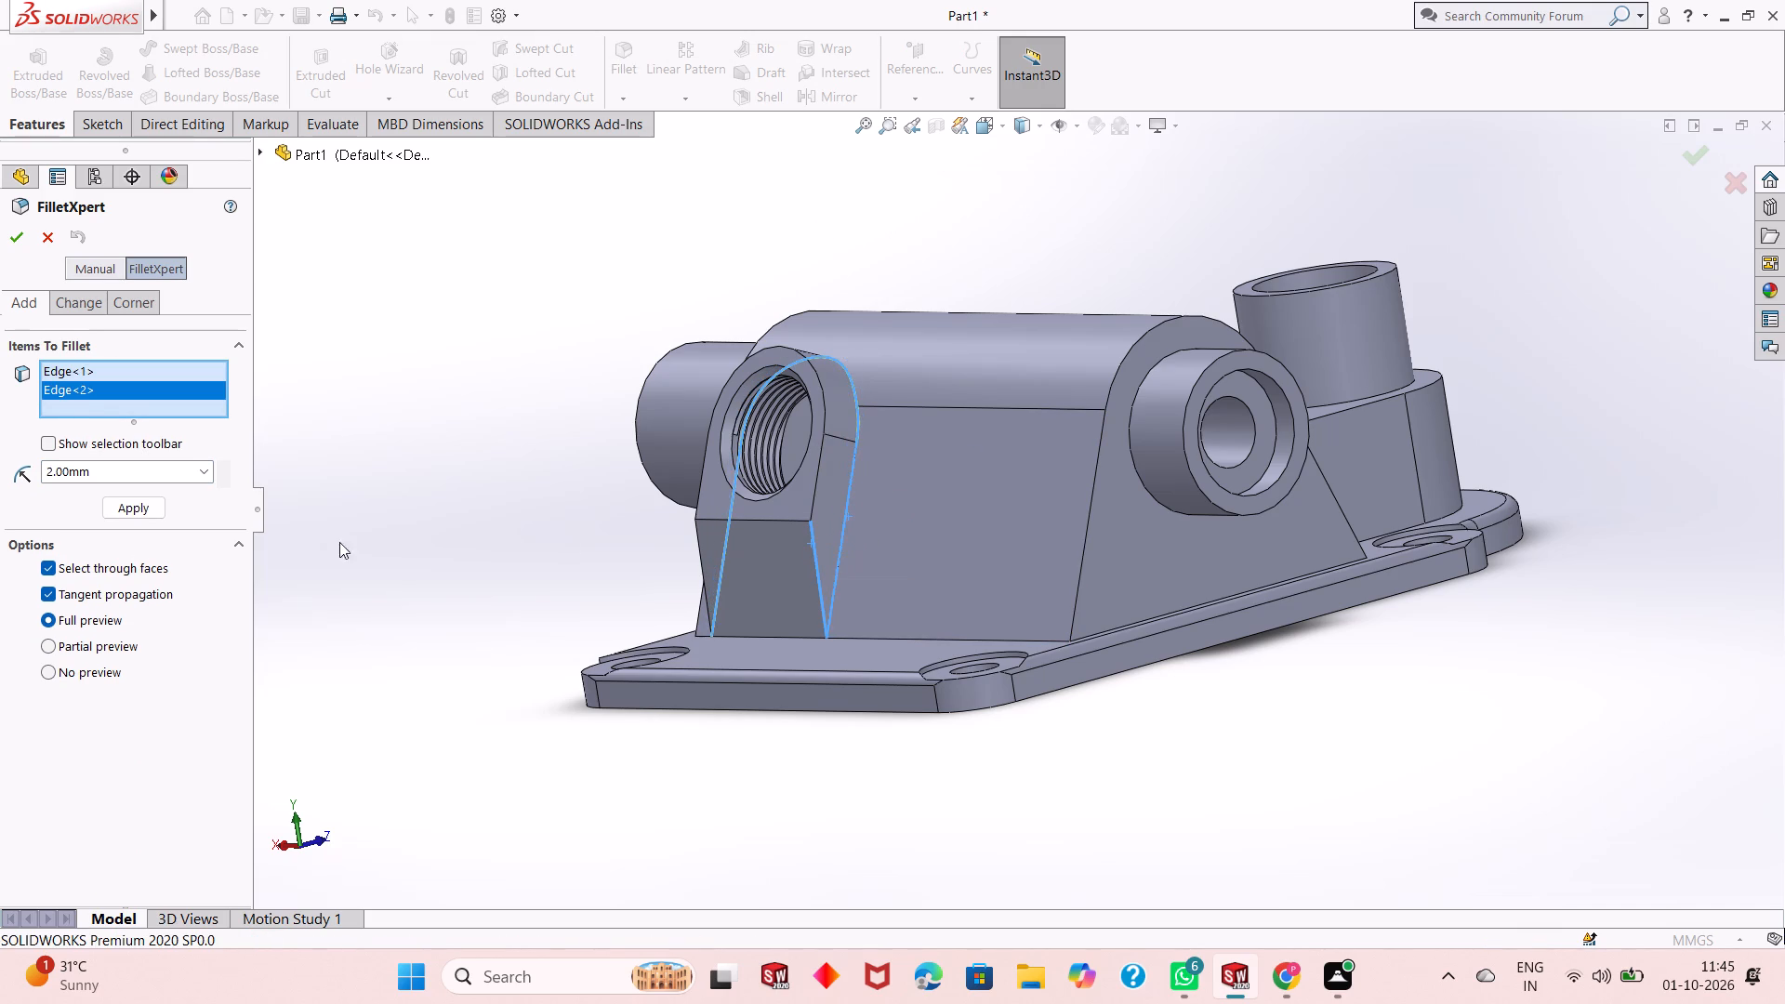
{"action": "right_click", "coordinate": [72, 385]}
{"action": "left_click", "coordinate": [103, 422]}
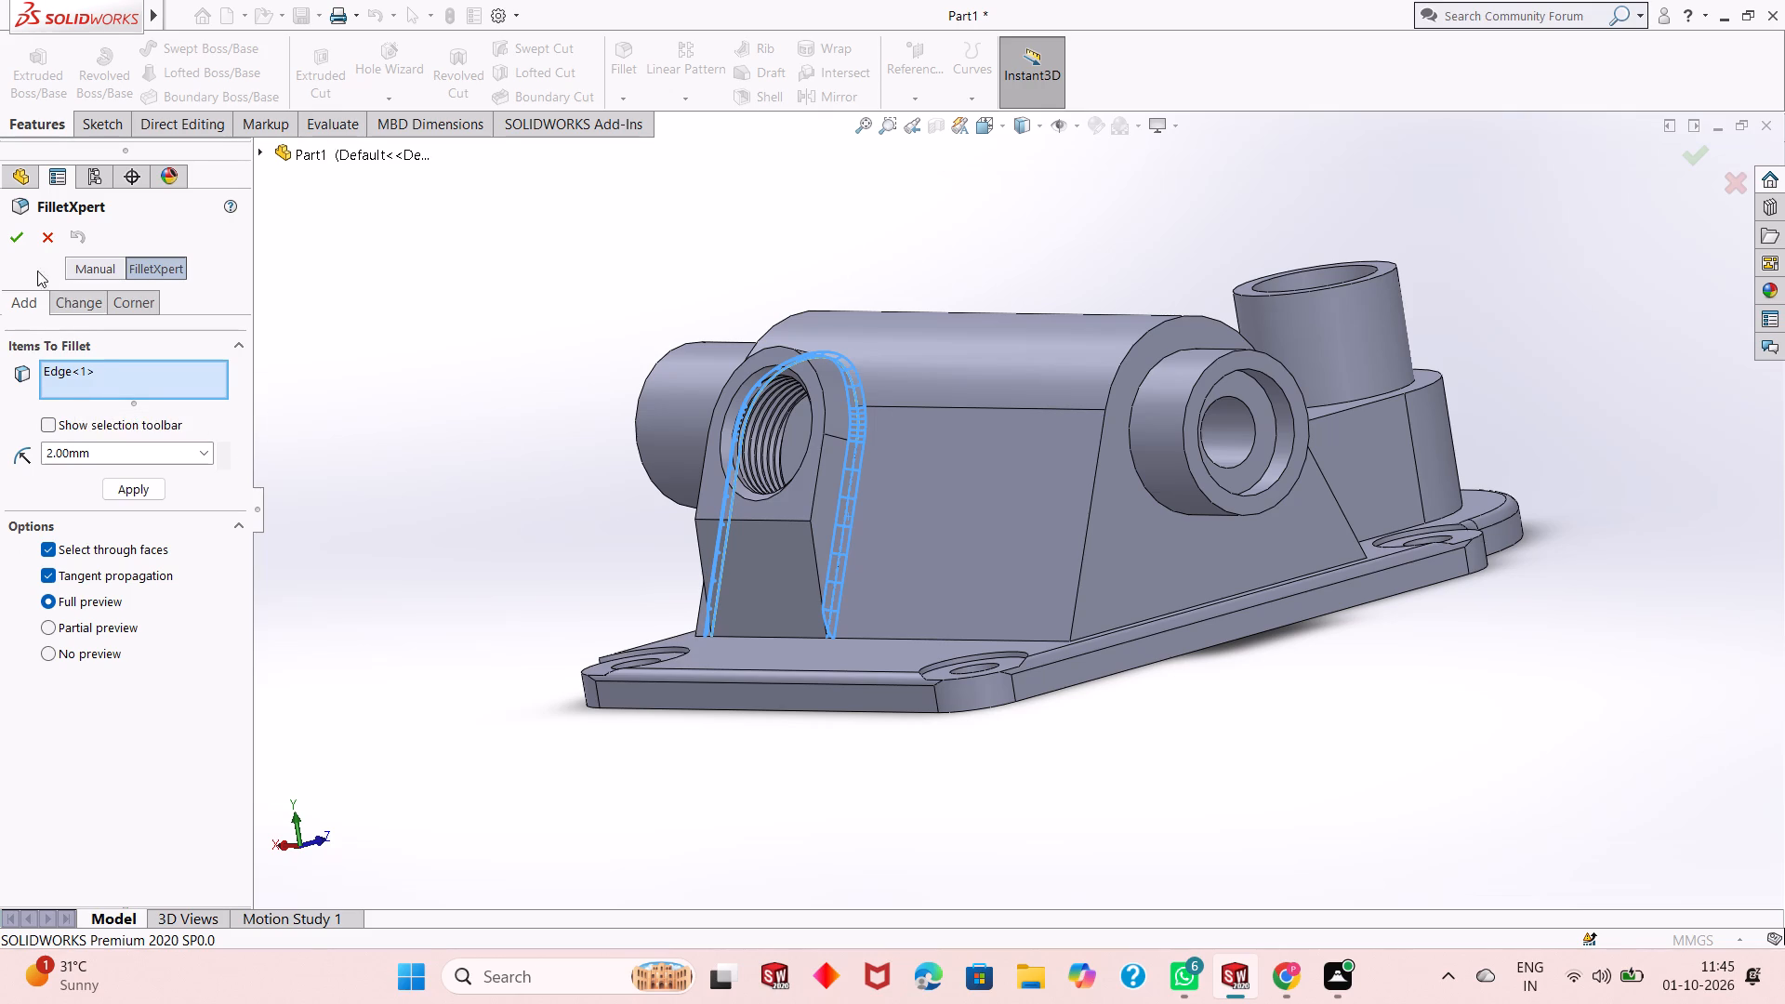
{"action": "left_click", "coordinate": [18, 246]}
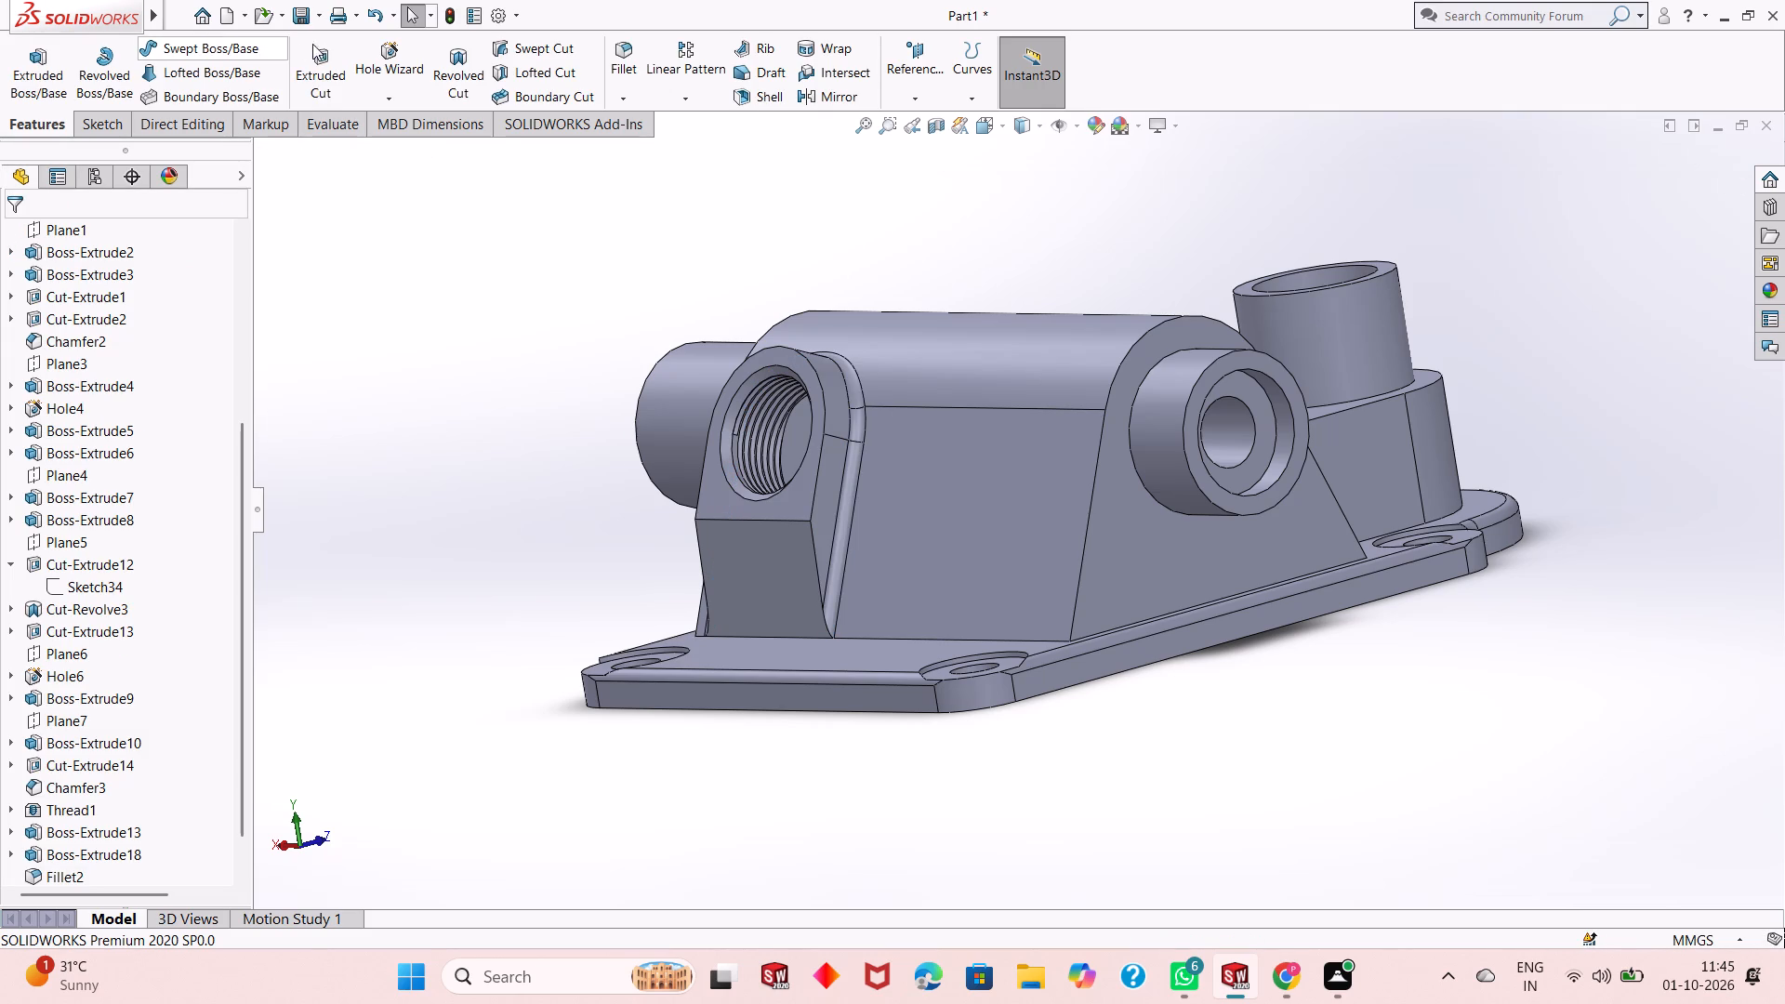
Start a 2 mm fillet on the threaded-port boss's front arch, both lower side edges, base edge on the flange and horizontal crease below the port.
{"action": "left_click", "coordinate": [621, 65]}
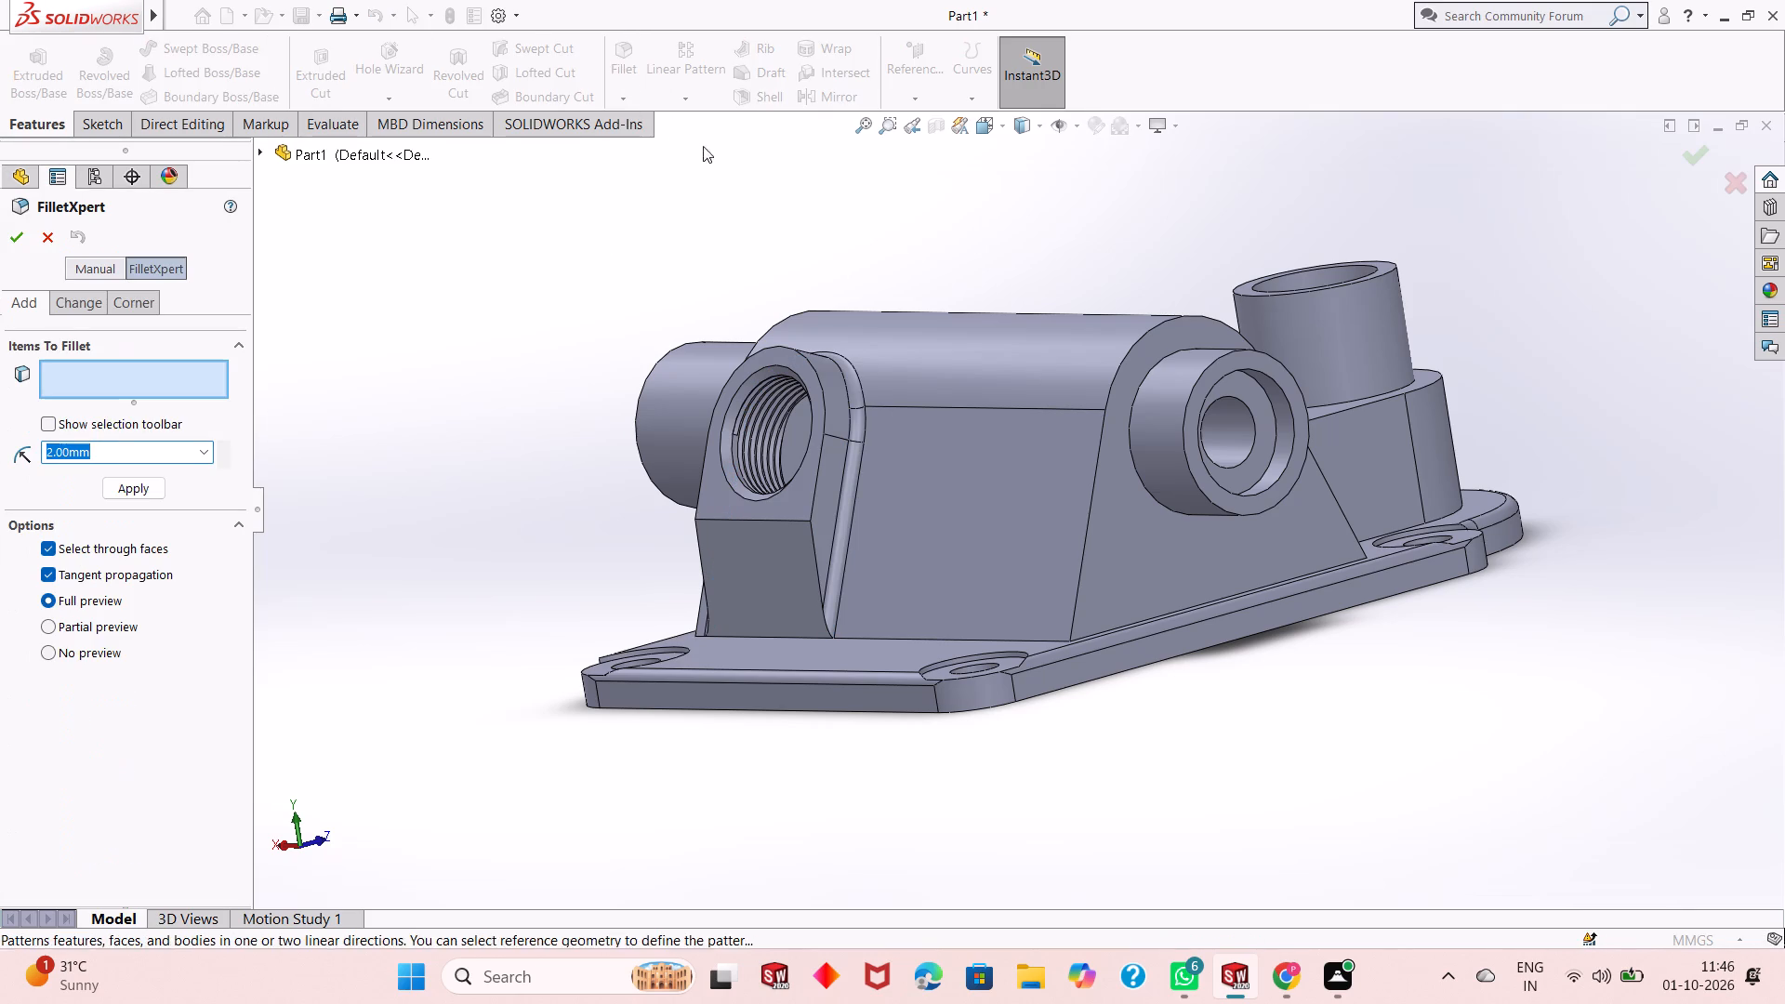
{"action": "left_click", "coordinate": [803, 357]}
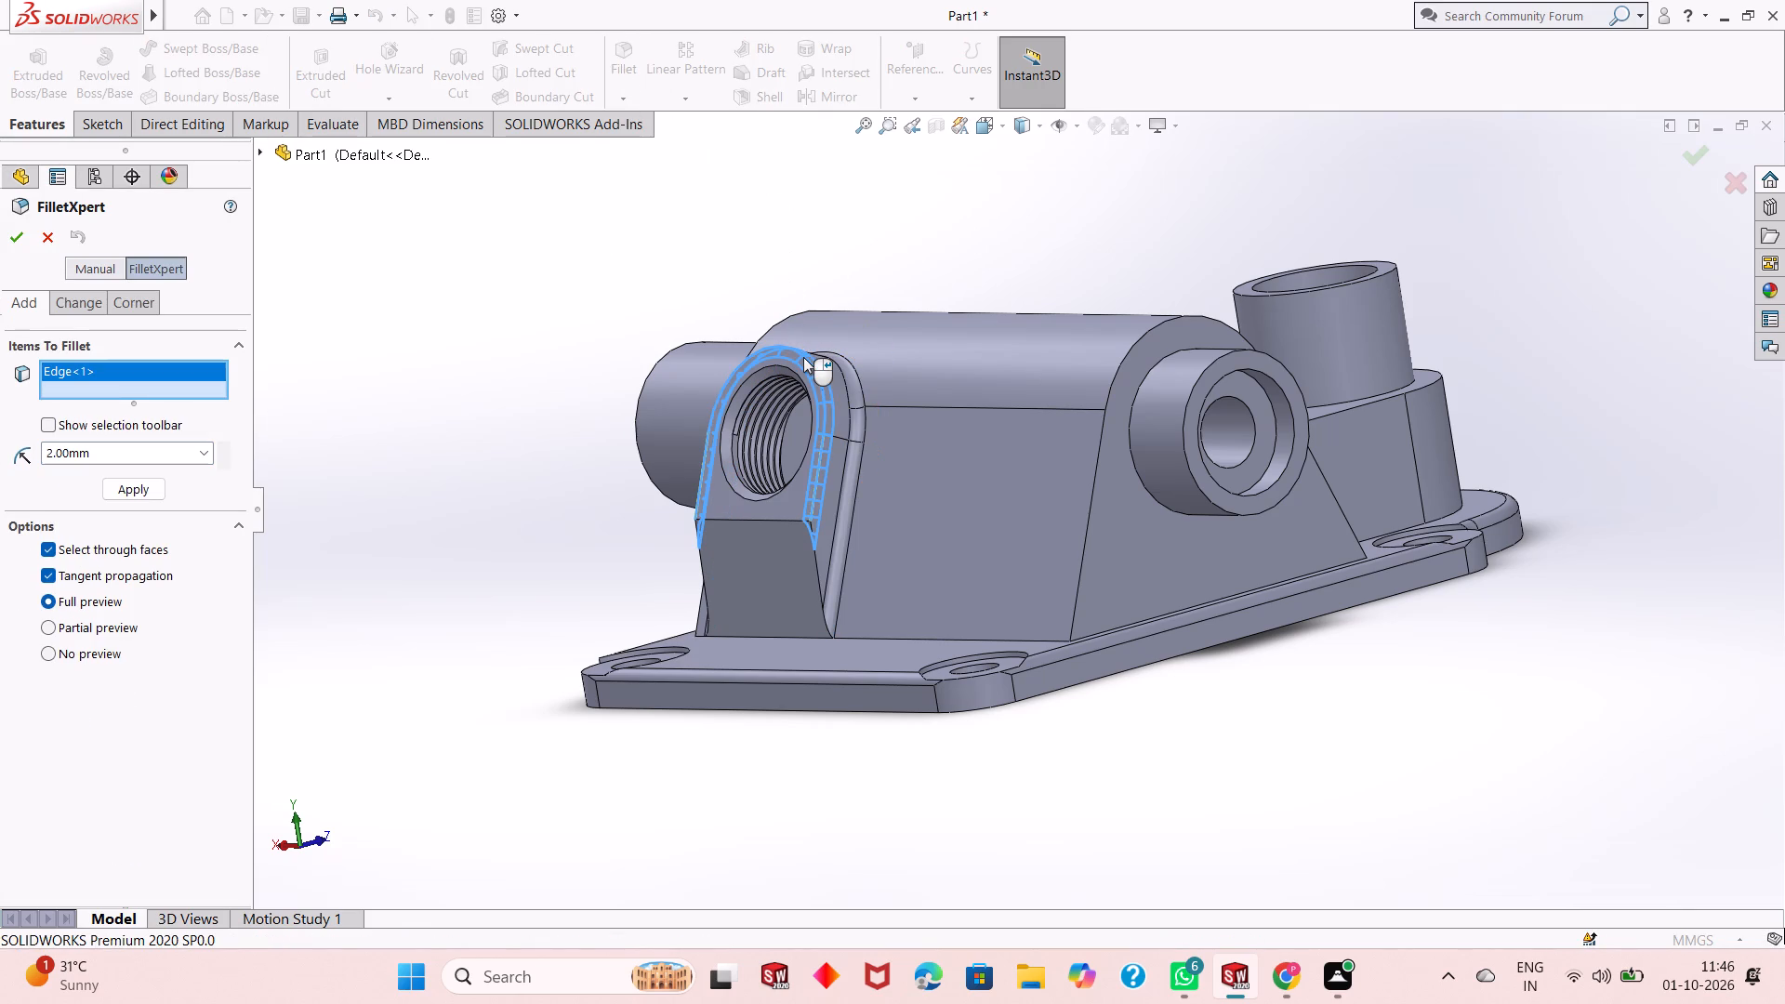
{"action": "left_click", "coordinate": [818, 588]}
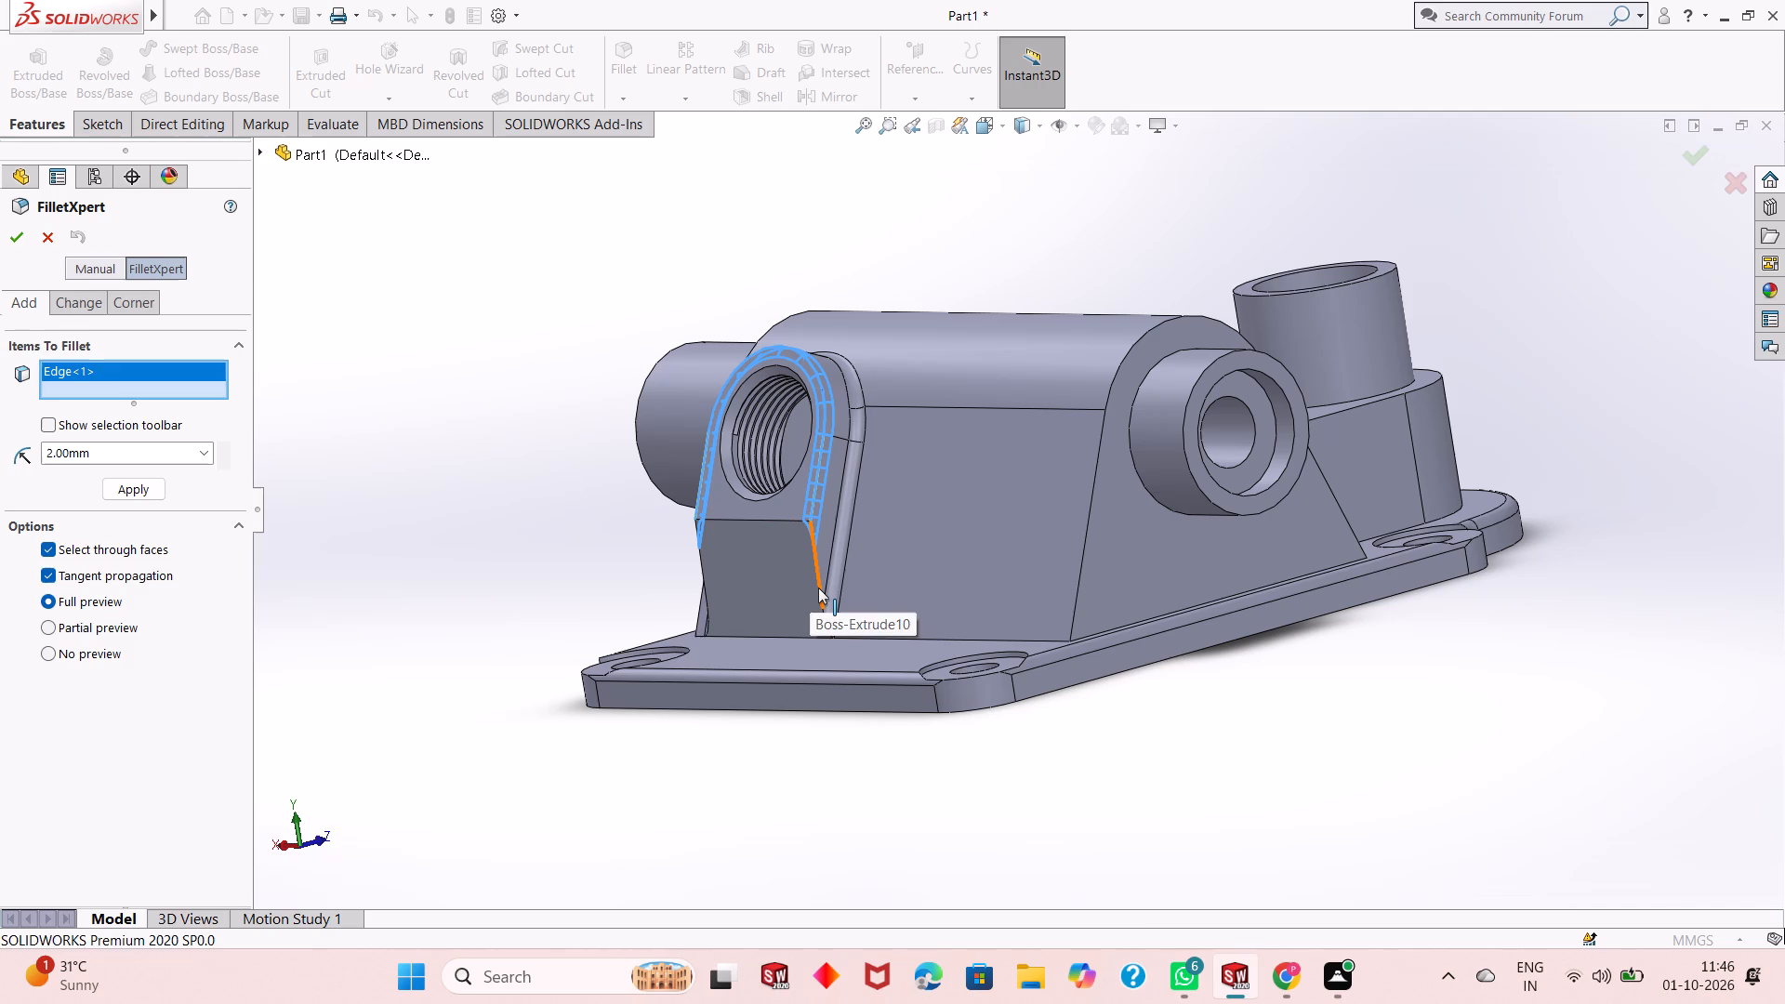
{"action": "left_click", "coordinate": [706, 580]}
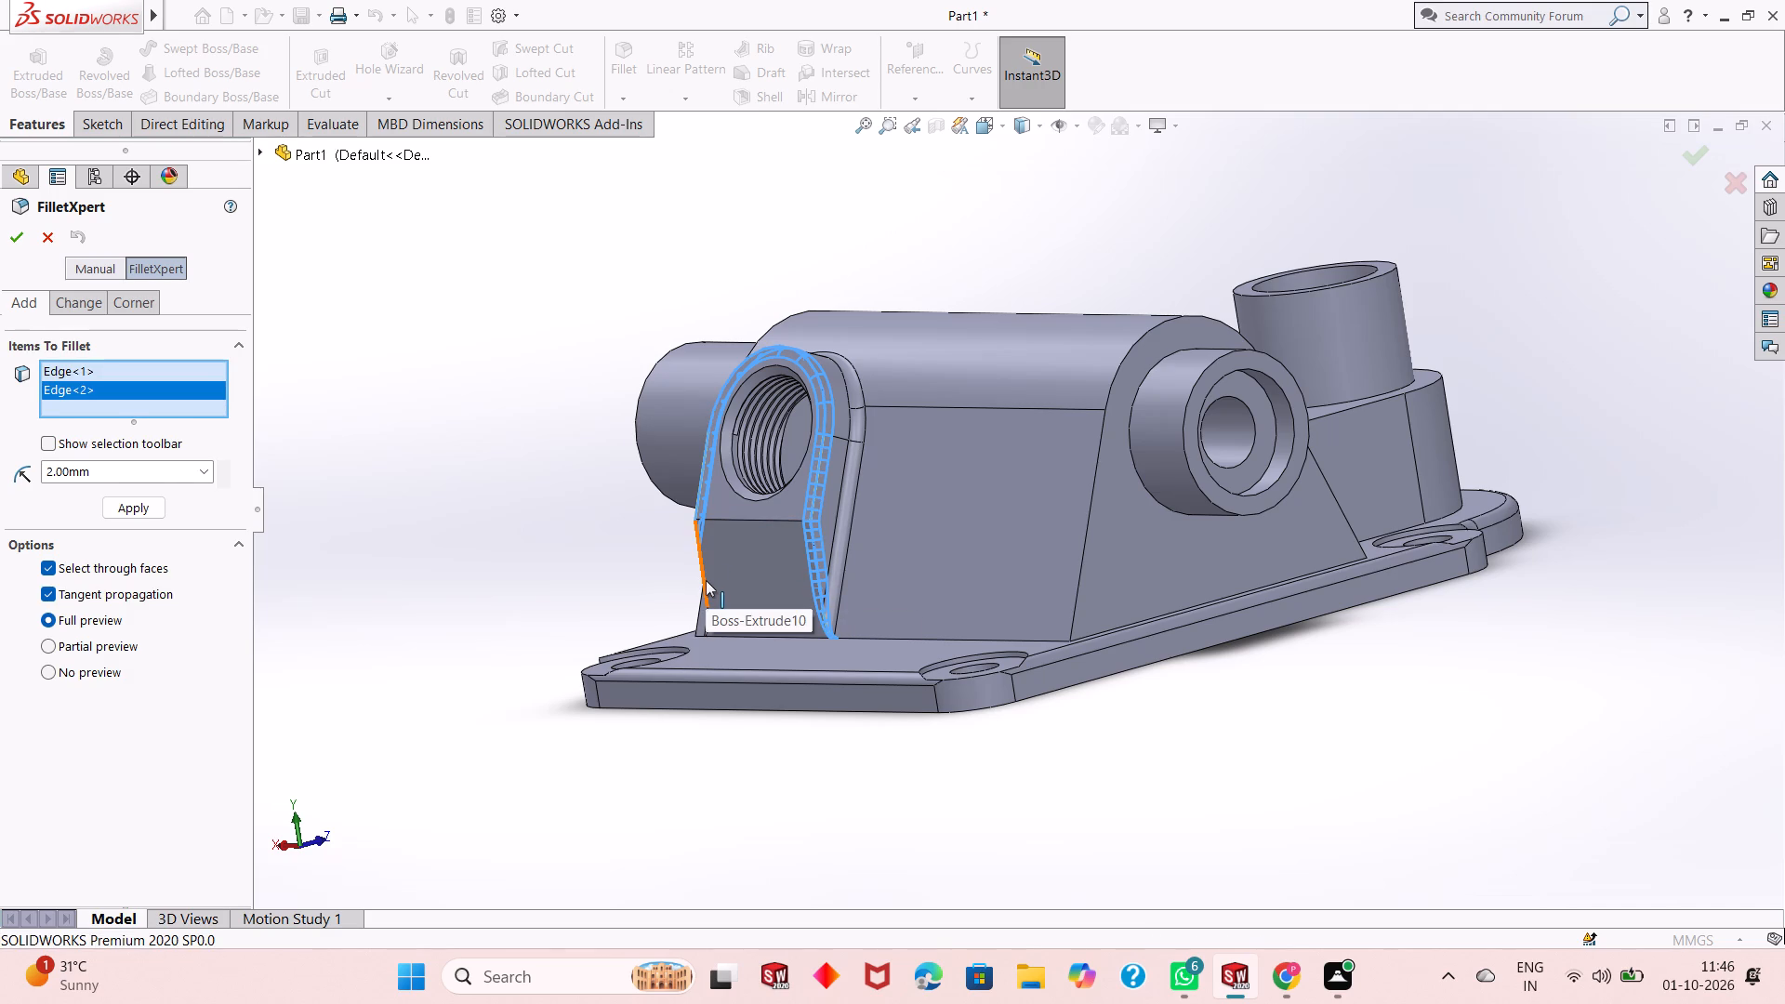
{"action": "left_click", "coordinate": [754, 636]}
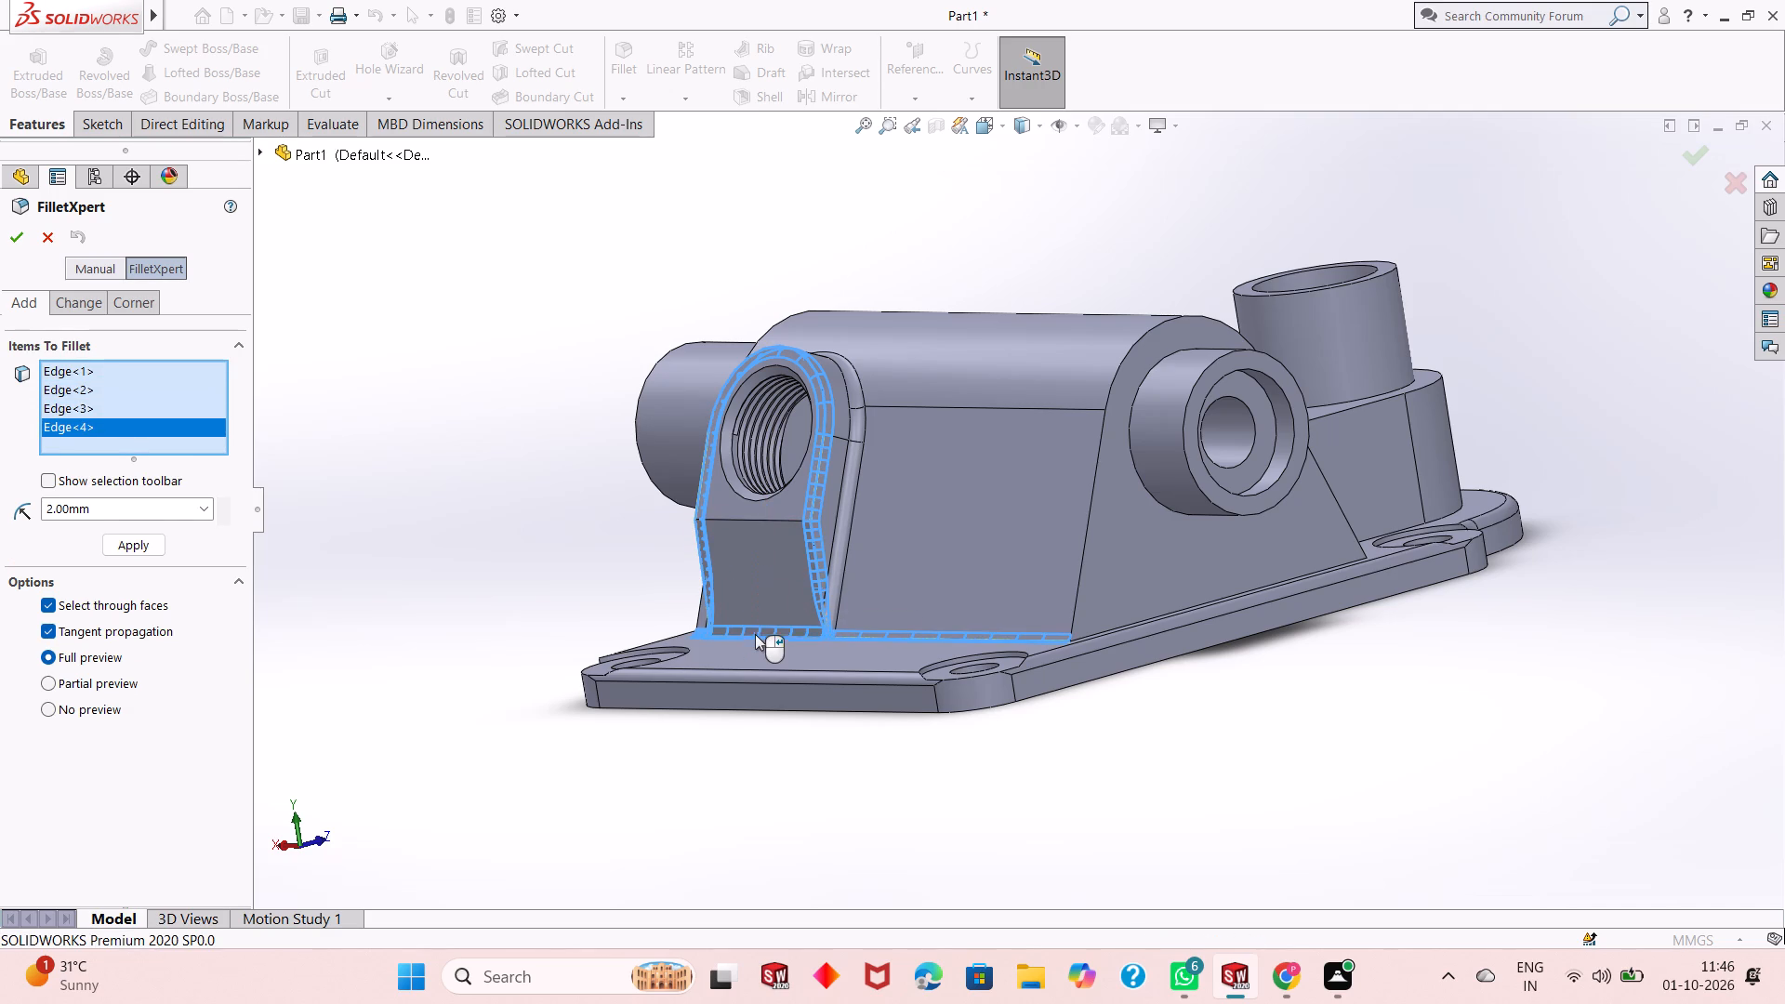
{"action": "left_click", "coordinate": [756, 519]}
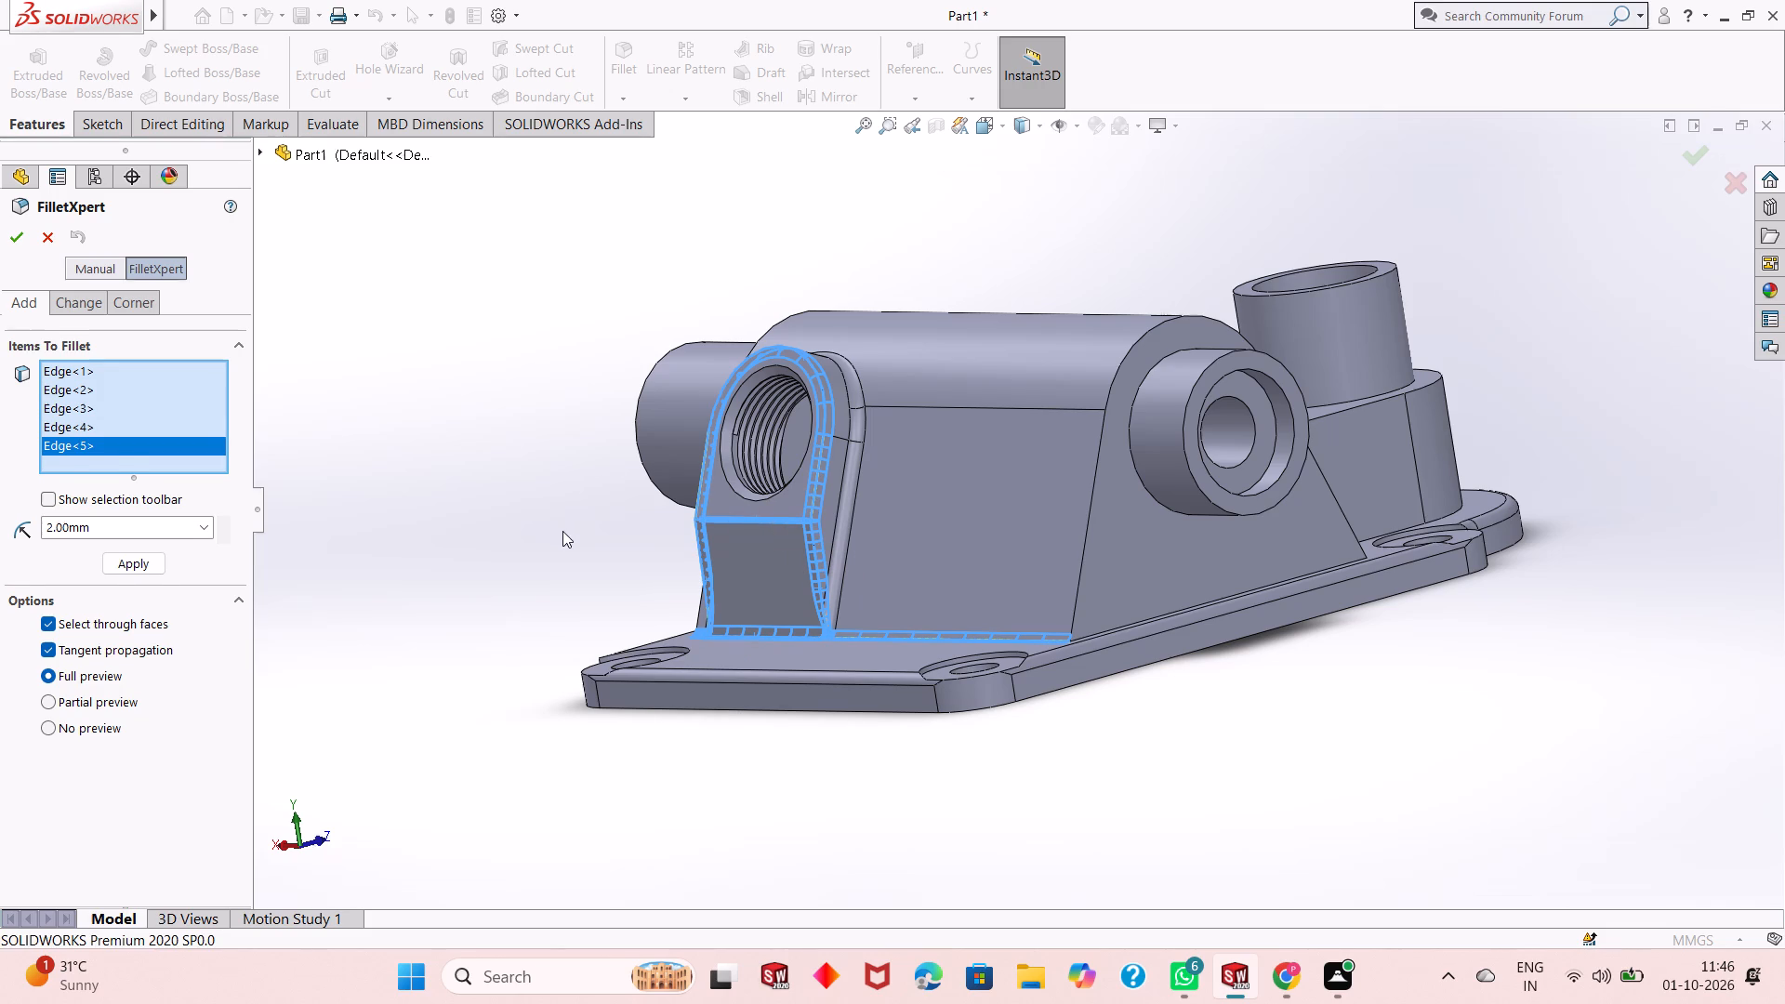
Add the housing body's base edge along the flange on the long cylindrical boss side to the 2 mm fillet.
{"action": "middle_click_drag", "start_coordinate": [562, 535], "coordinate": [628, 524]}
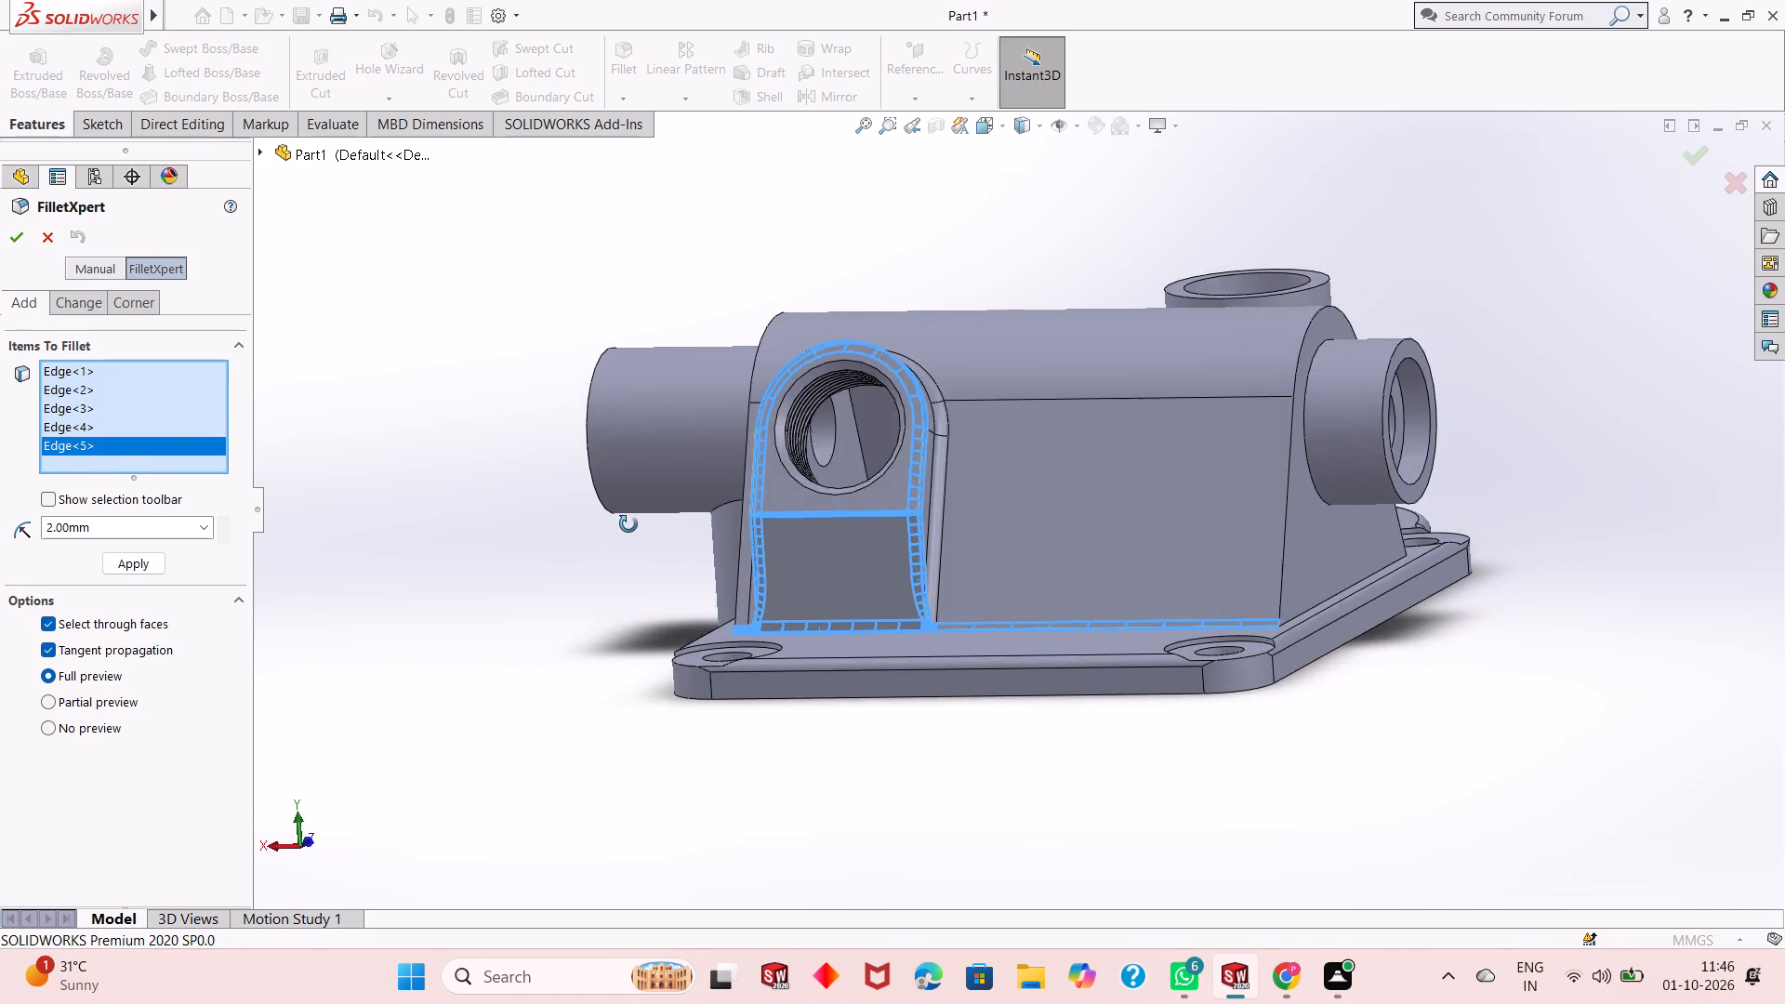
{"action": "middle_click_drag", "start_coordinate": [628, 524], "coordinate": [746, 628]}
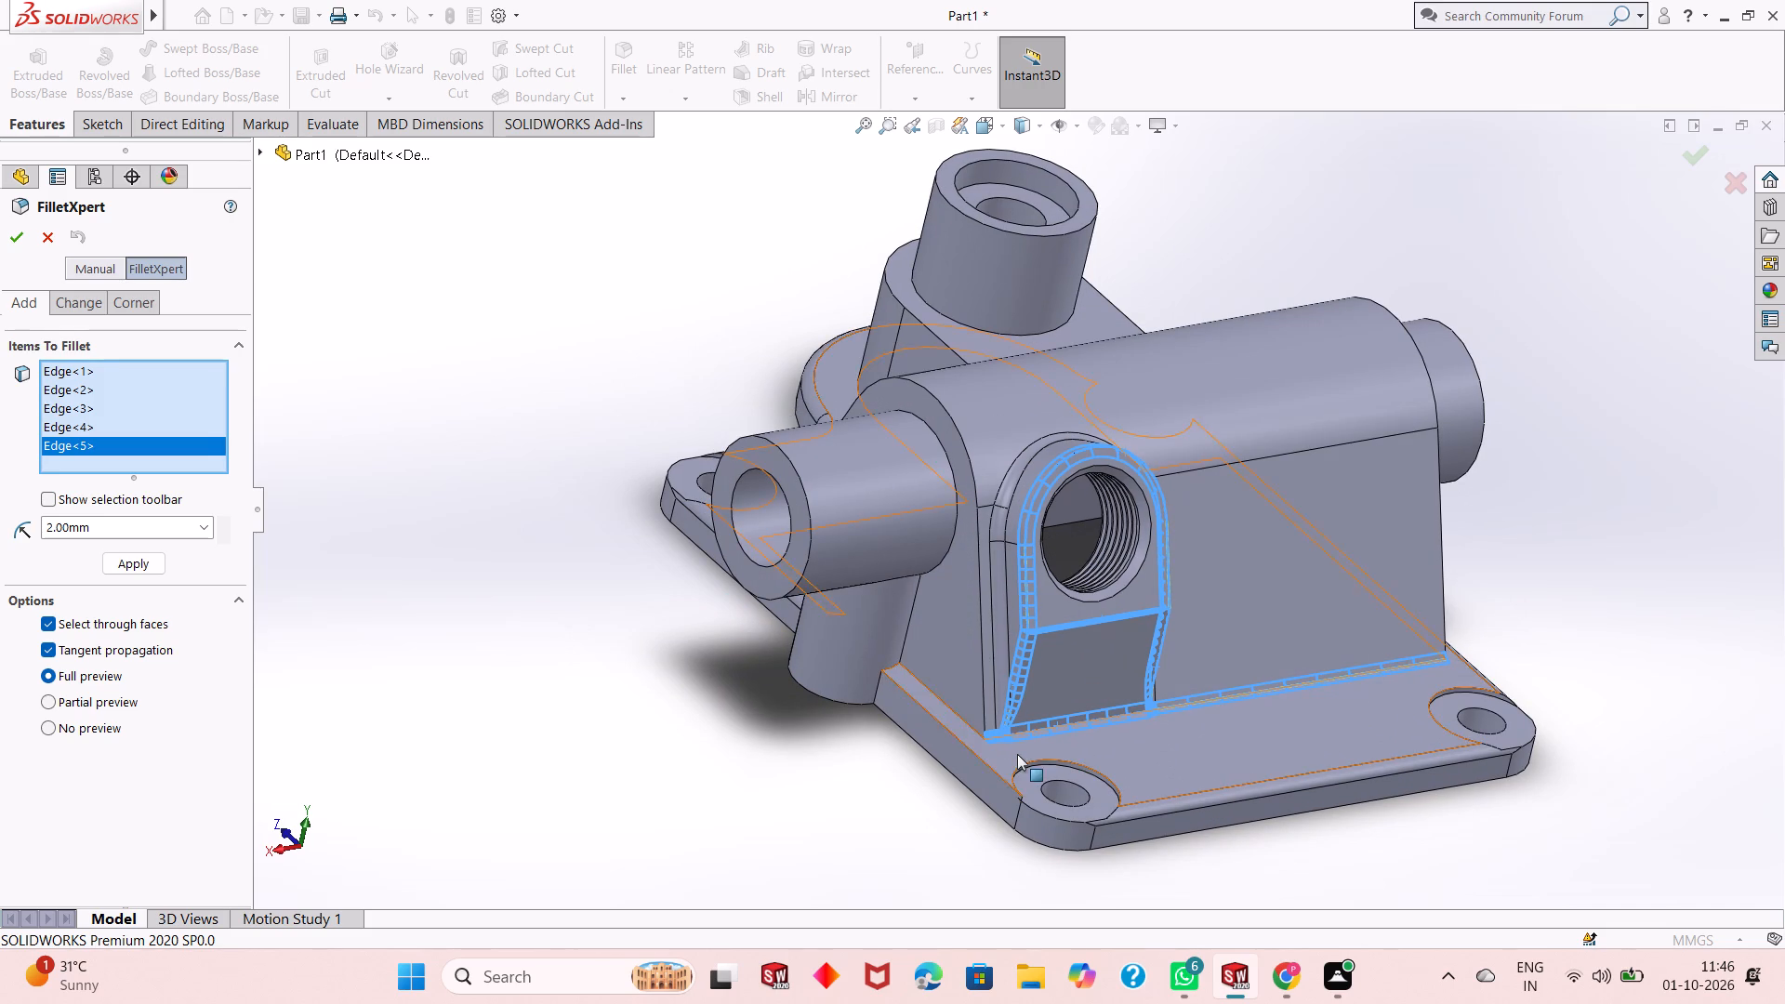
{"action": "left_click", "coordinate": [962, 722]}
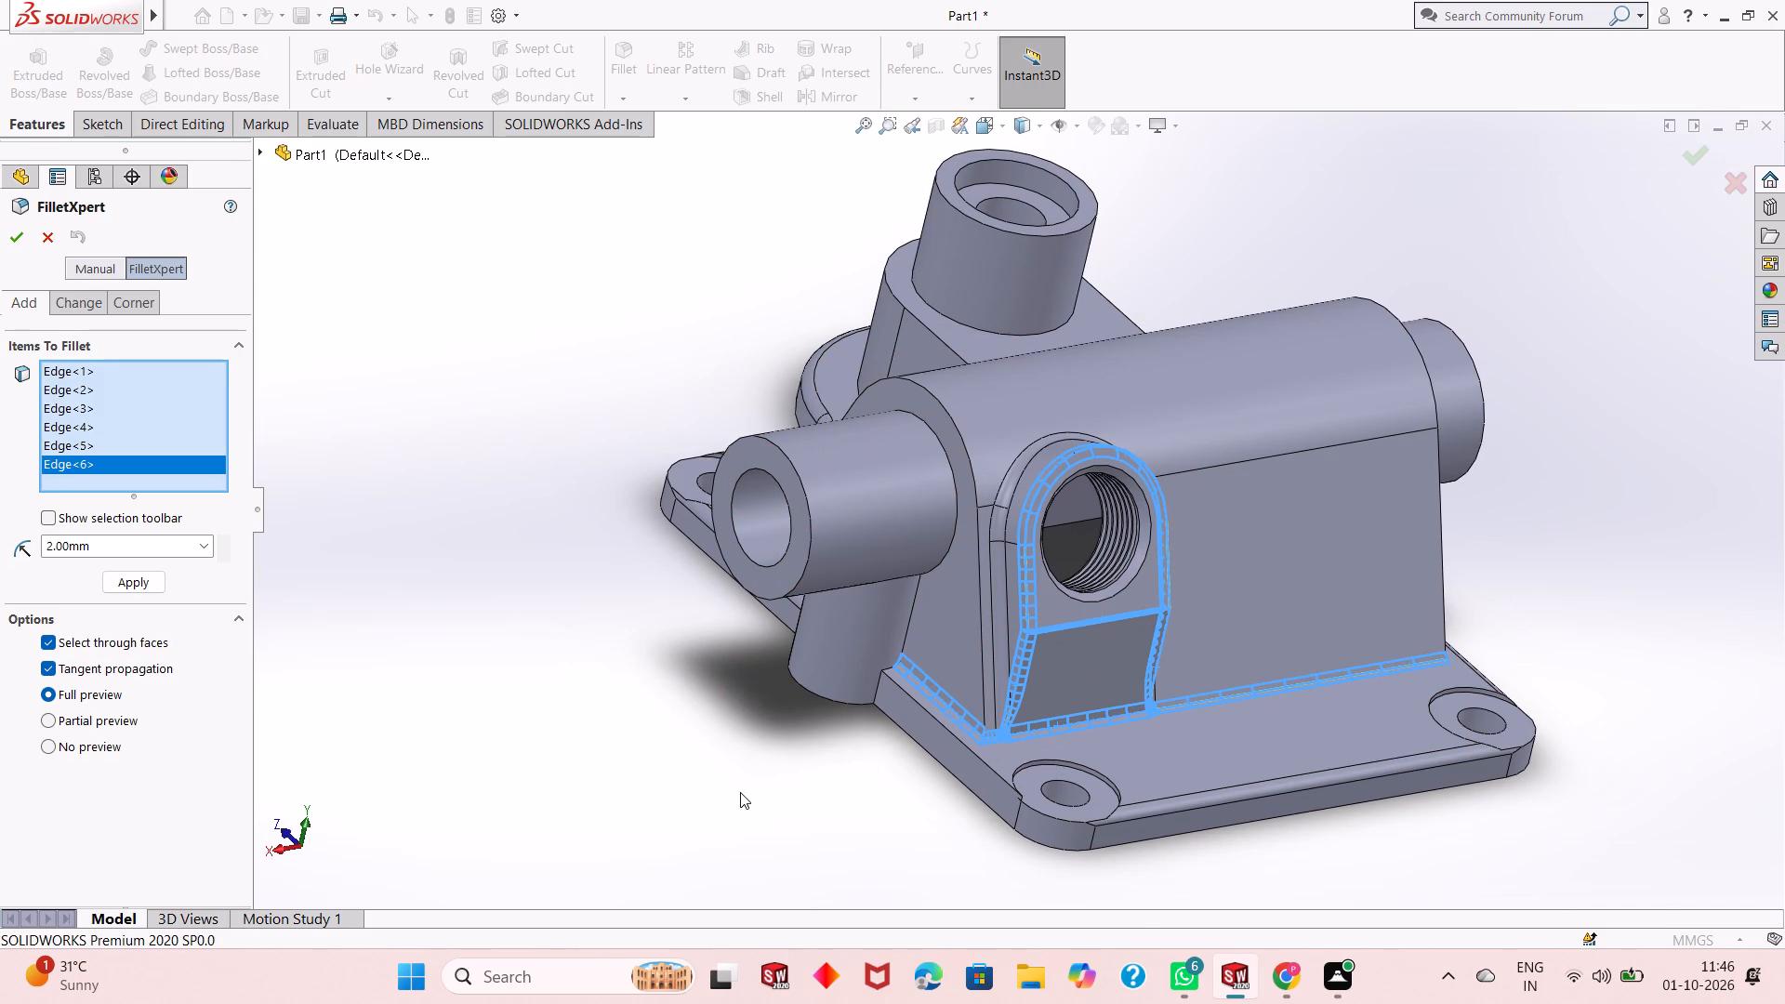
{"action": "left_click", "coordinate": [979, 636]}
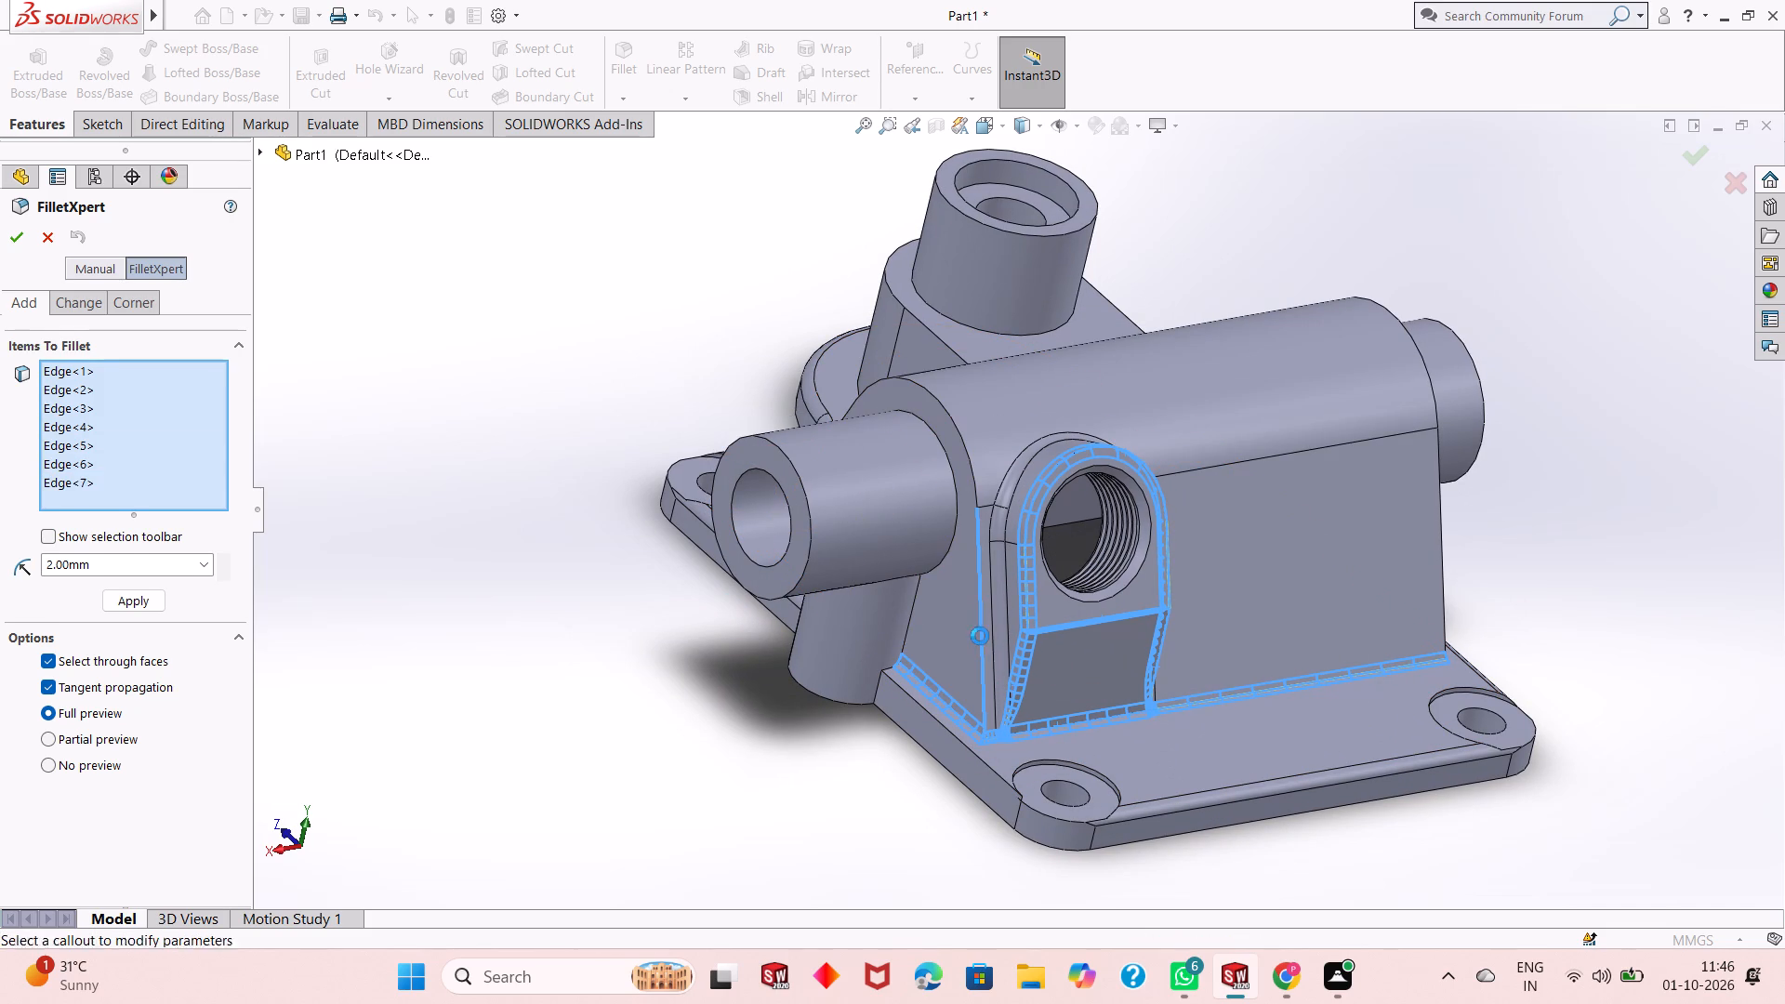
{"action": "right_click", "coordinate": [93, 482]}
{"action": "left_click", "coordinate": [114, 514]}
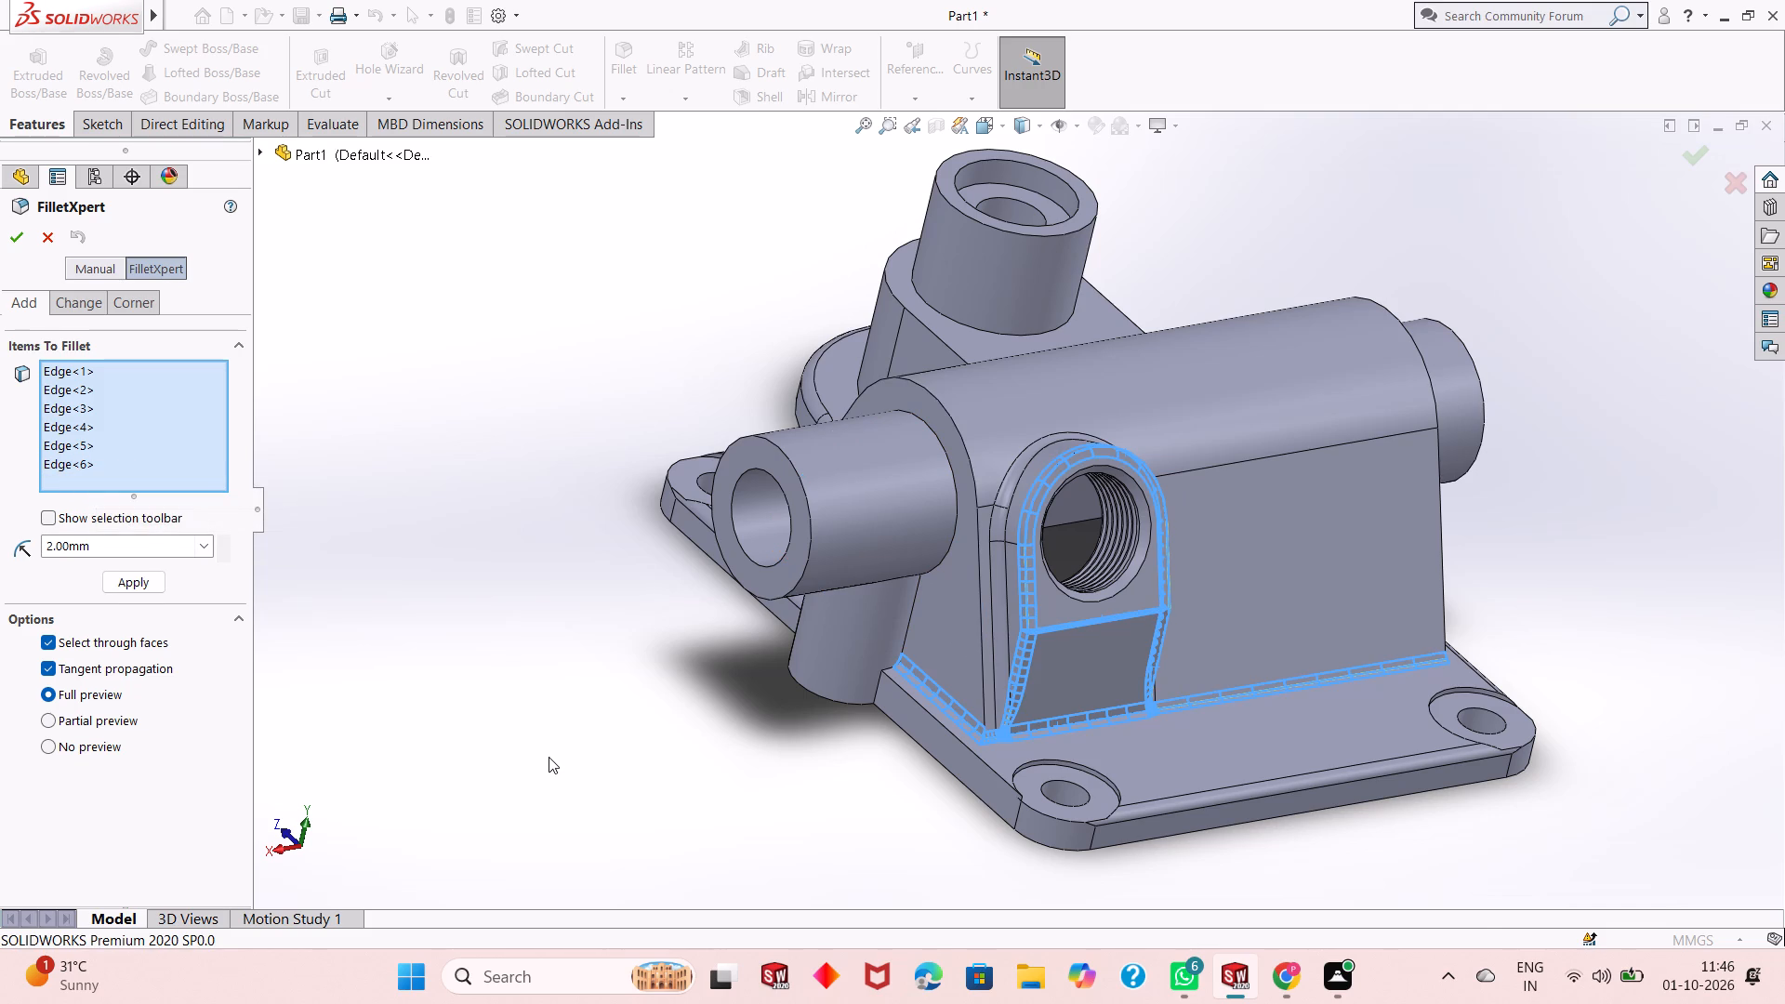
Add the body's base edge below the counterbored boss and the adjoining short edge near the flange hole to the 2 mm fillet.
{"action": "middle_click_drag", "start_coordinate": [549, 761], "coordinate": [526, 744]}
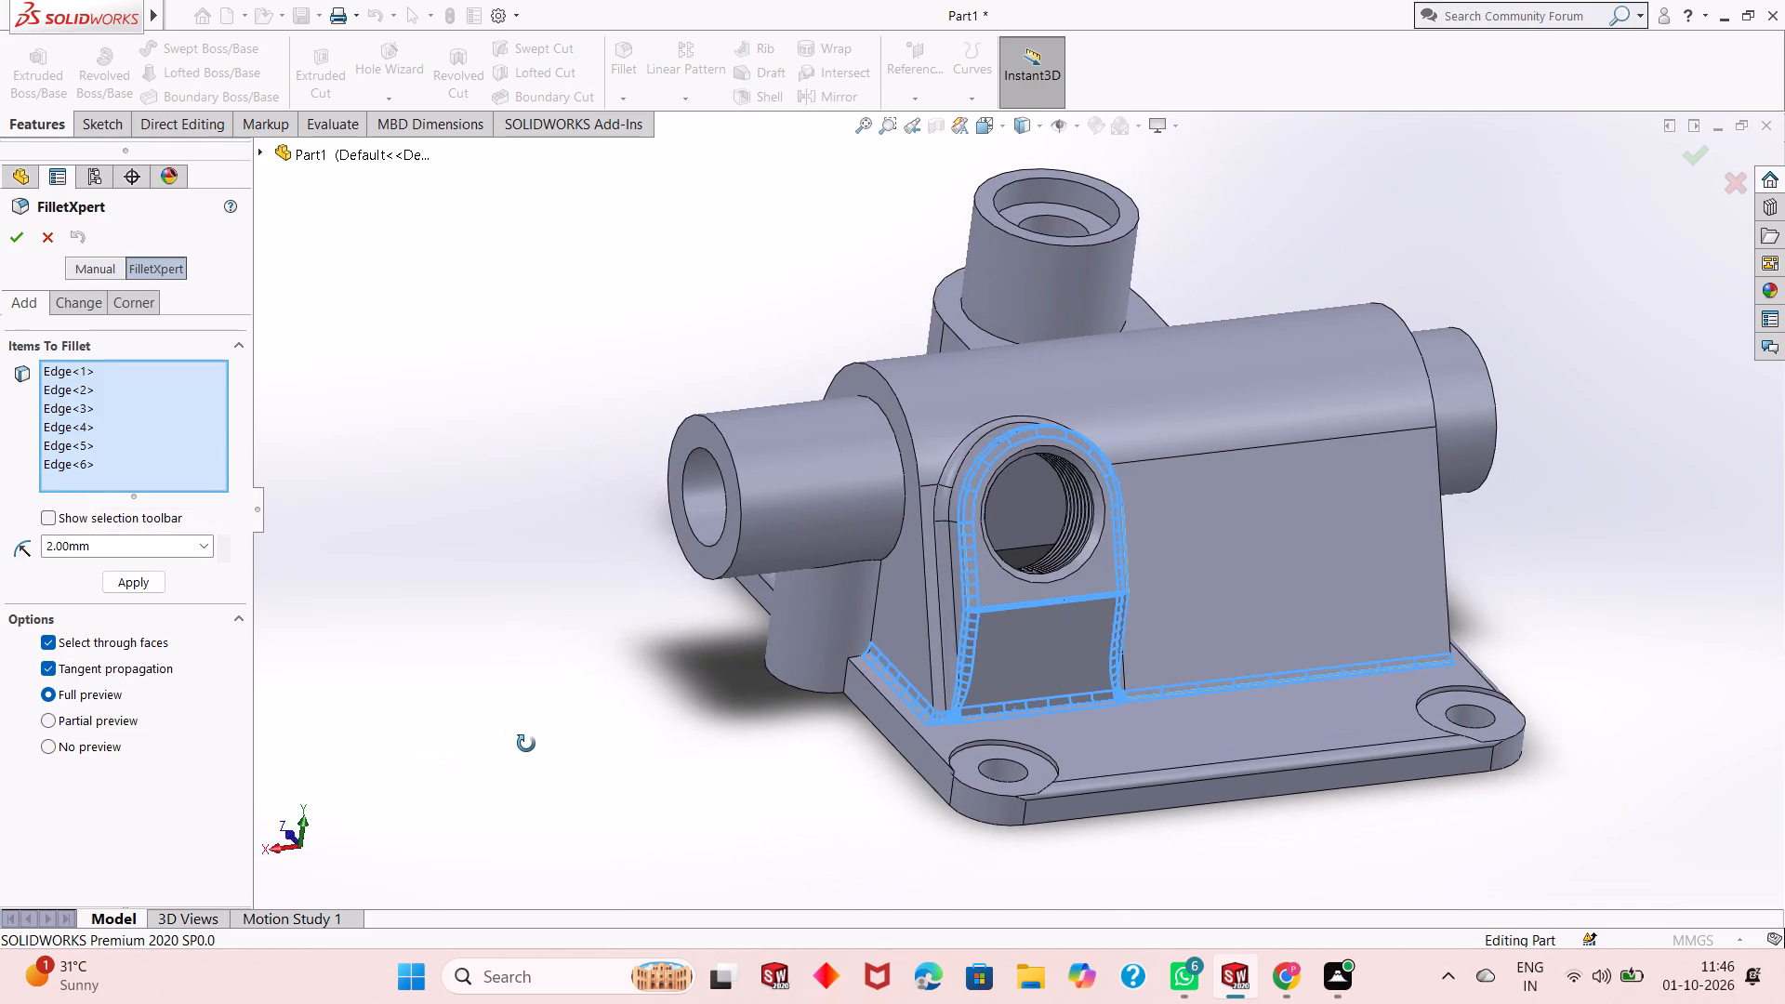
{"action": "middle_click_drag", "start_coordinate": [526, 744], "coordinate": [344, 796]}
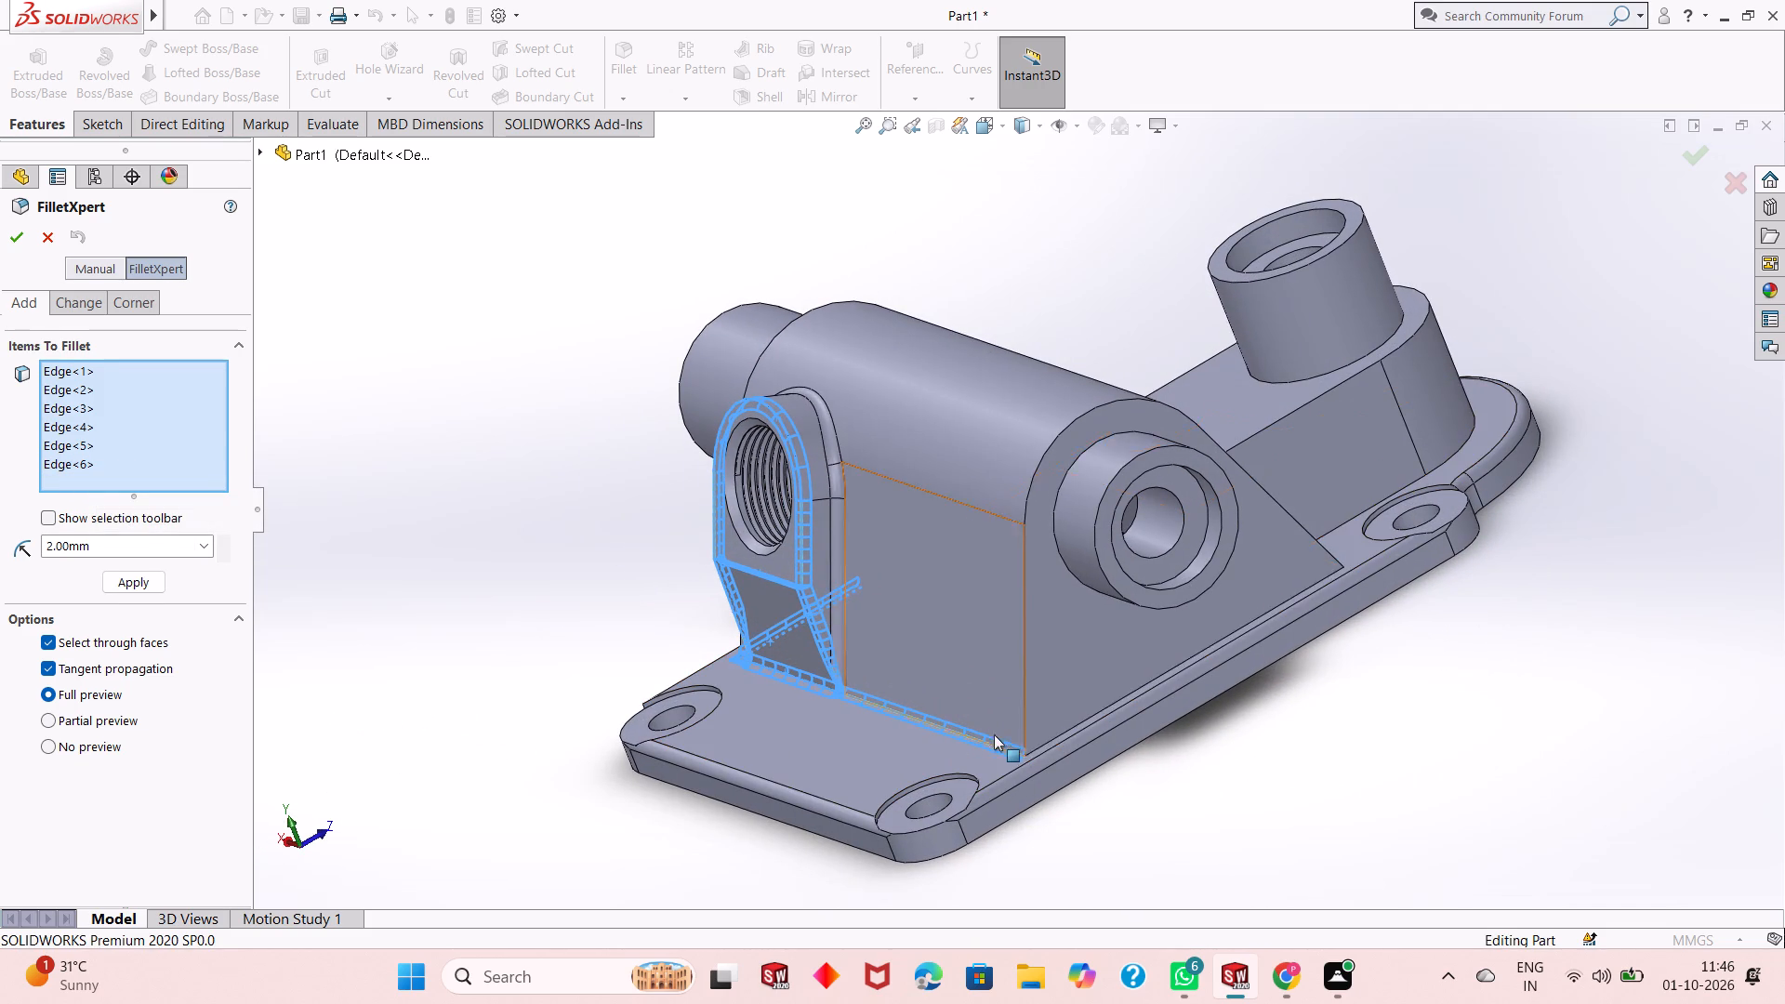
{"action": "scroll", "coordinate": [1045, 742], "scroll_direction": "down", "scroll_amount": 4}
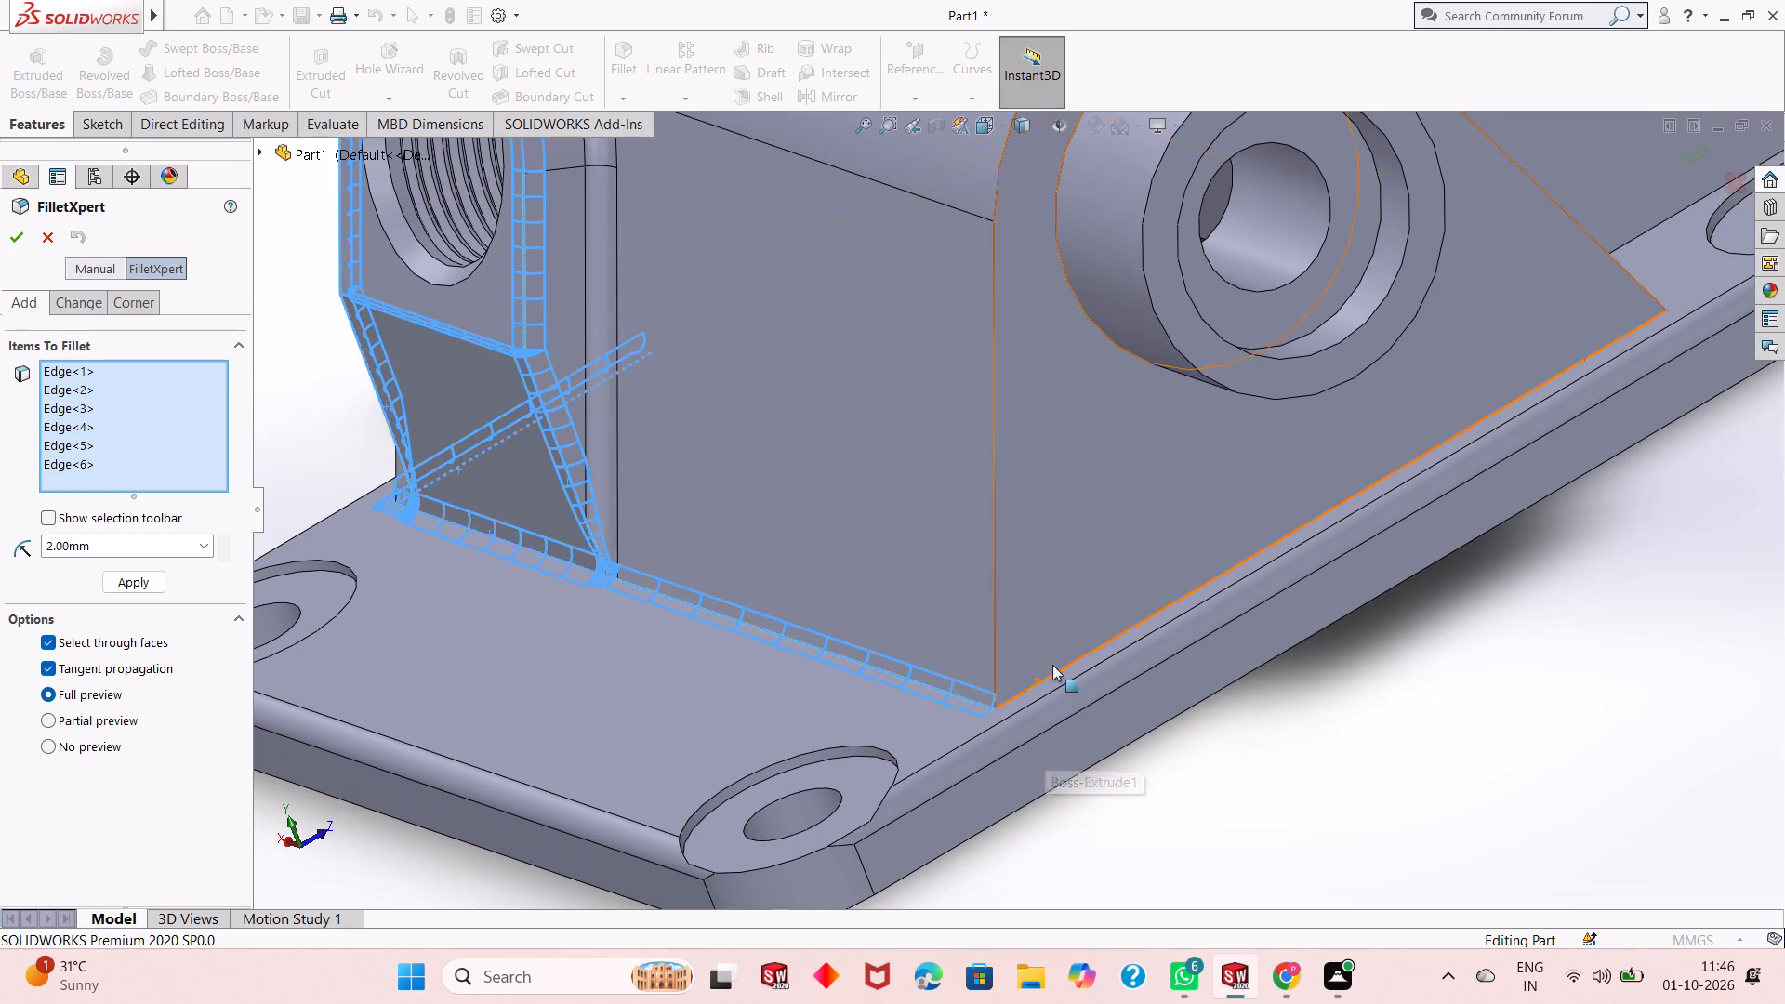
{"action": "left_click", "coordinate": [1052, 674]}
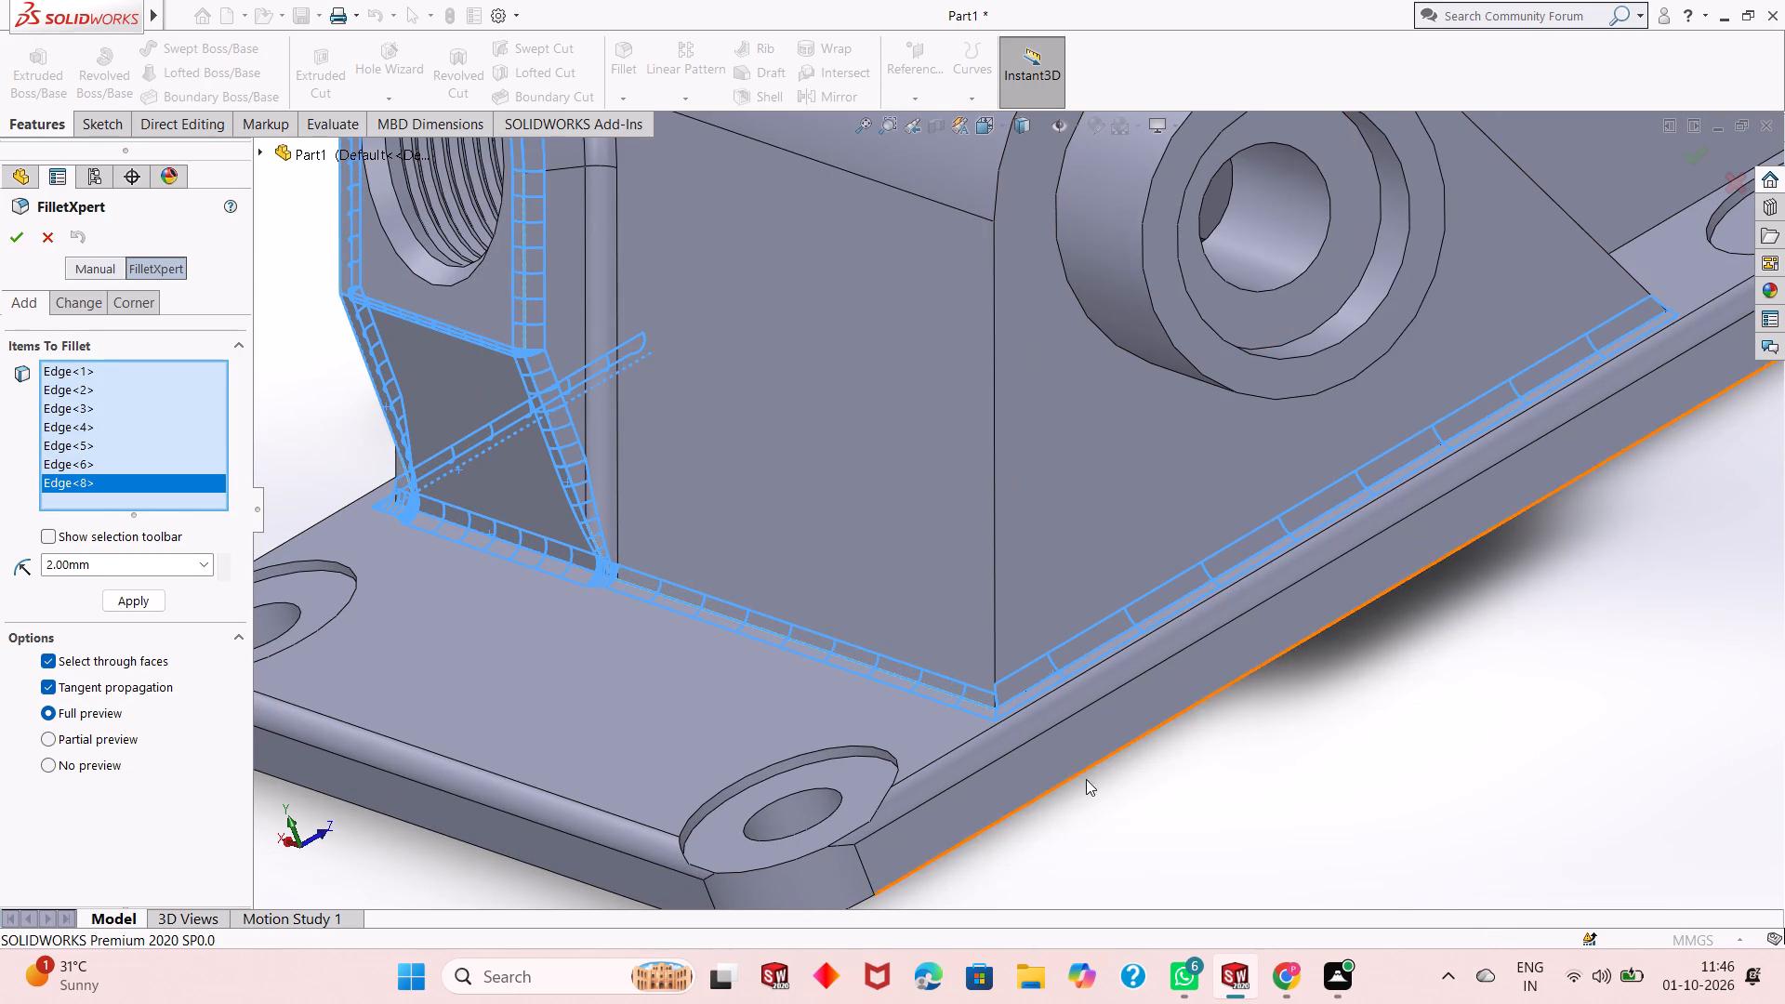
{"action": "scroll", "coordinate": [1086, 779], "scroll_direction": "up", "scroll_amount": 4}
{"action": "middle_click_drag", "start_coordinate": [1423, 519], "coordinate": [1423, 520]}
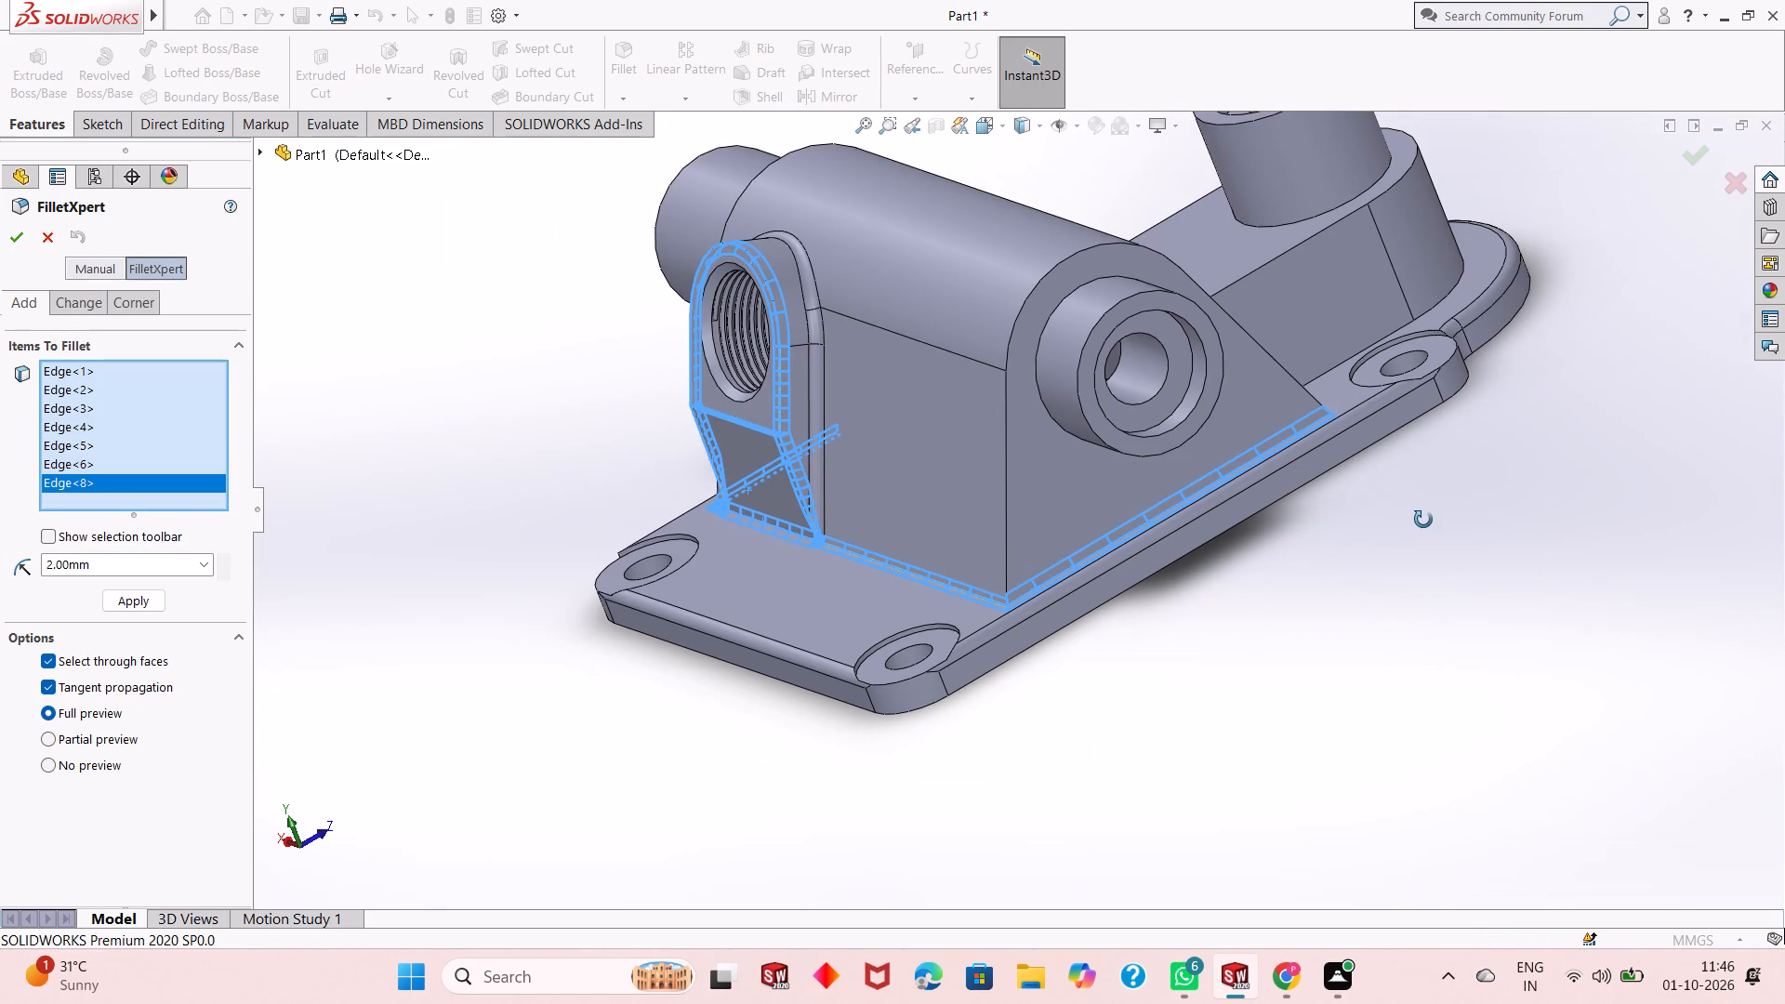
{"action": "middle_click_drag", "start_coordinate": [1423, 520], "coordinate": [1304, 665]}
{"action": "scroll", "coordinate": [1354, 246], "scroll_direction": "down", "scroll_amount": 3}
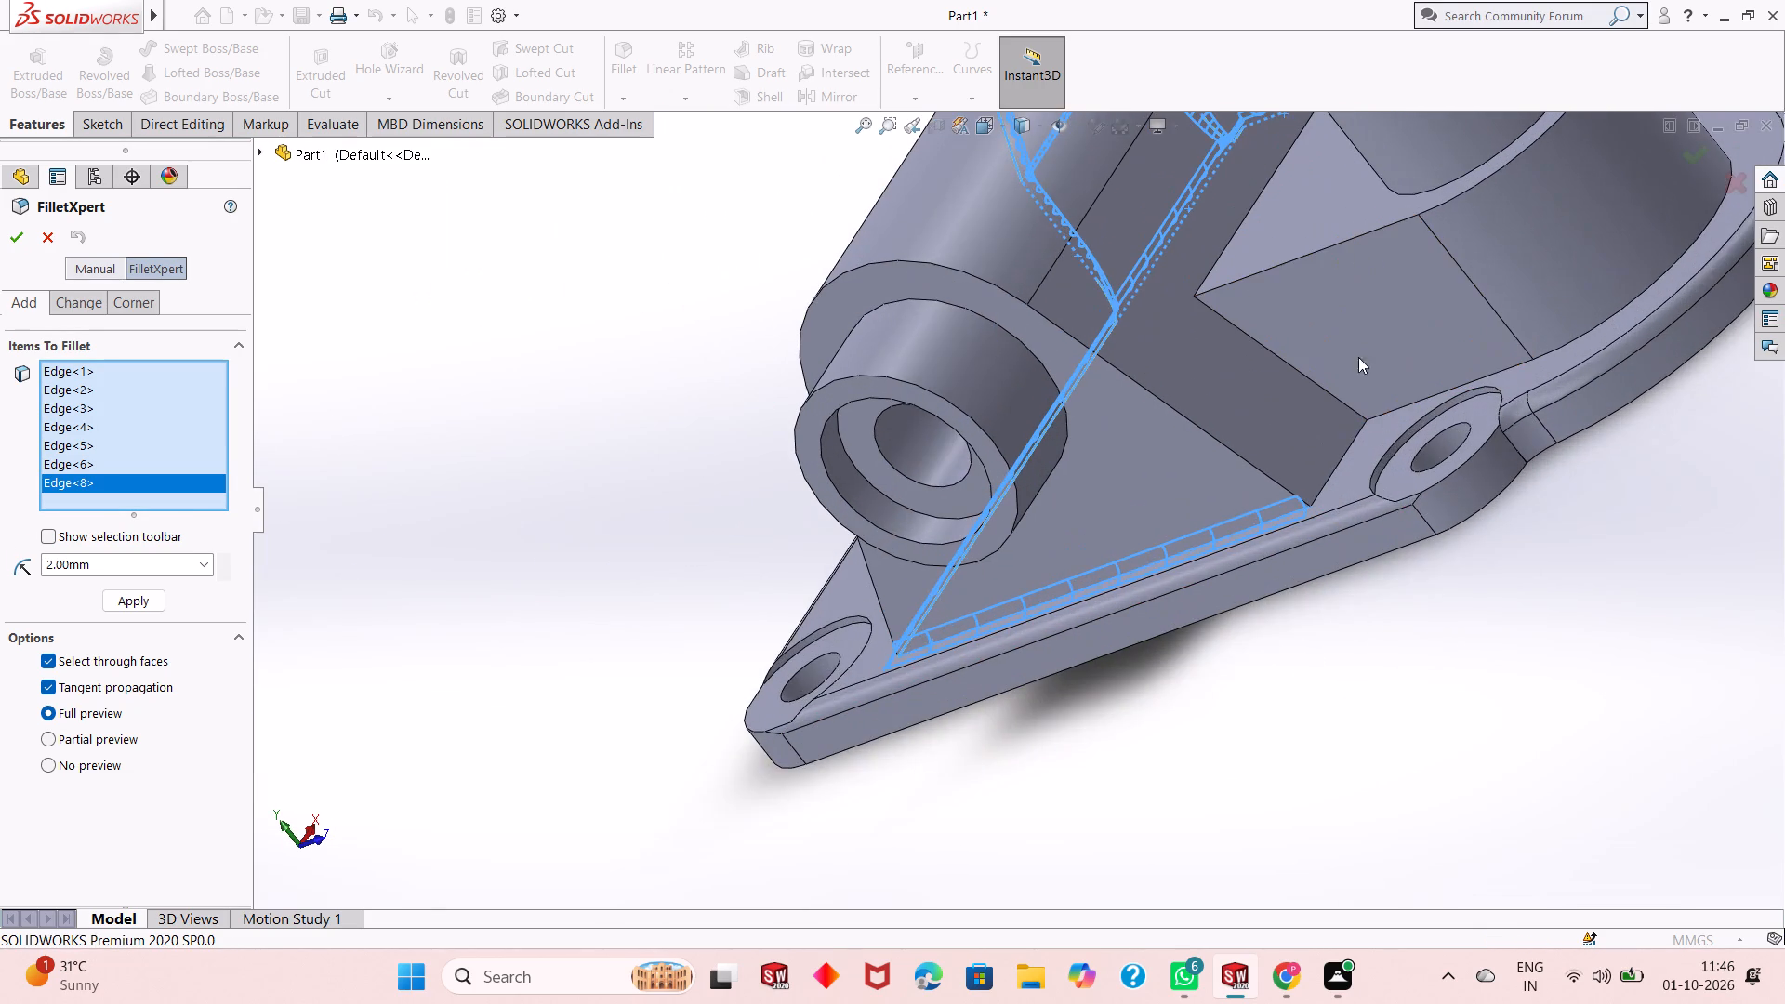
{"action": "left_click", "coordinate": [1309, 539]}
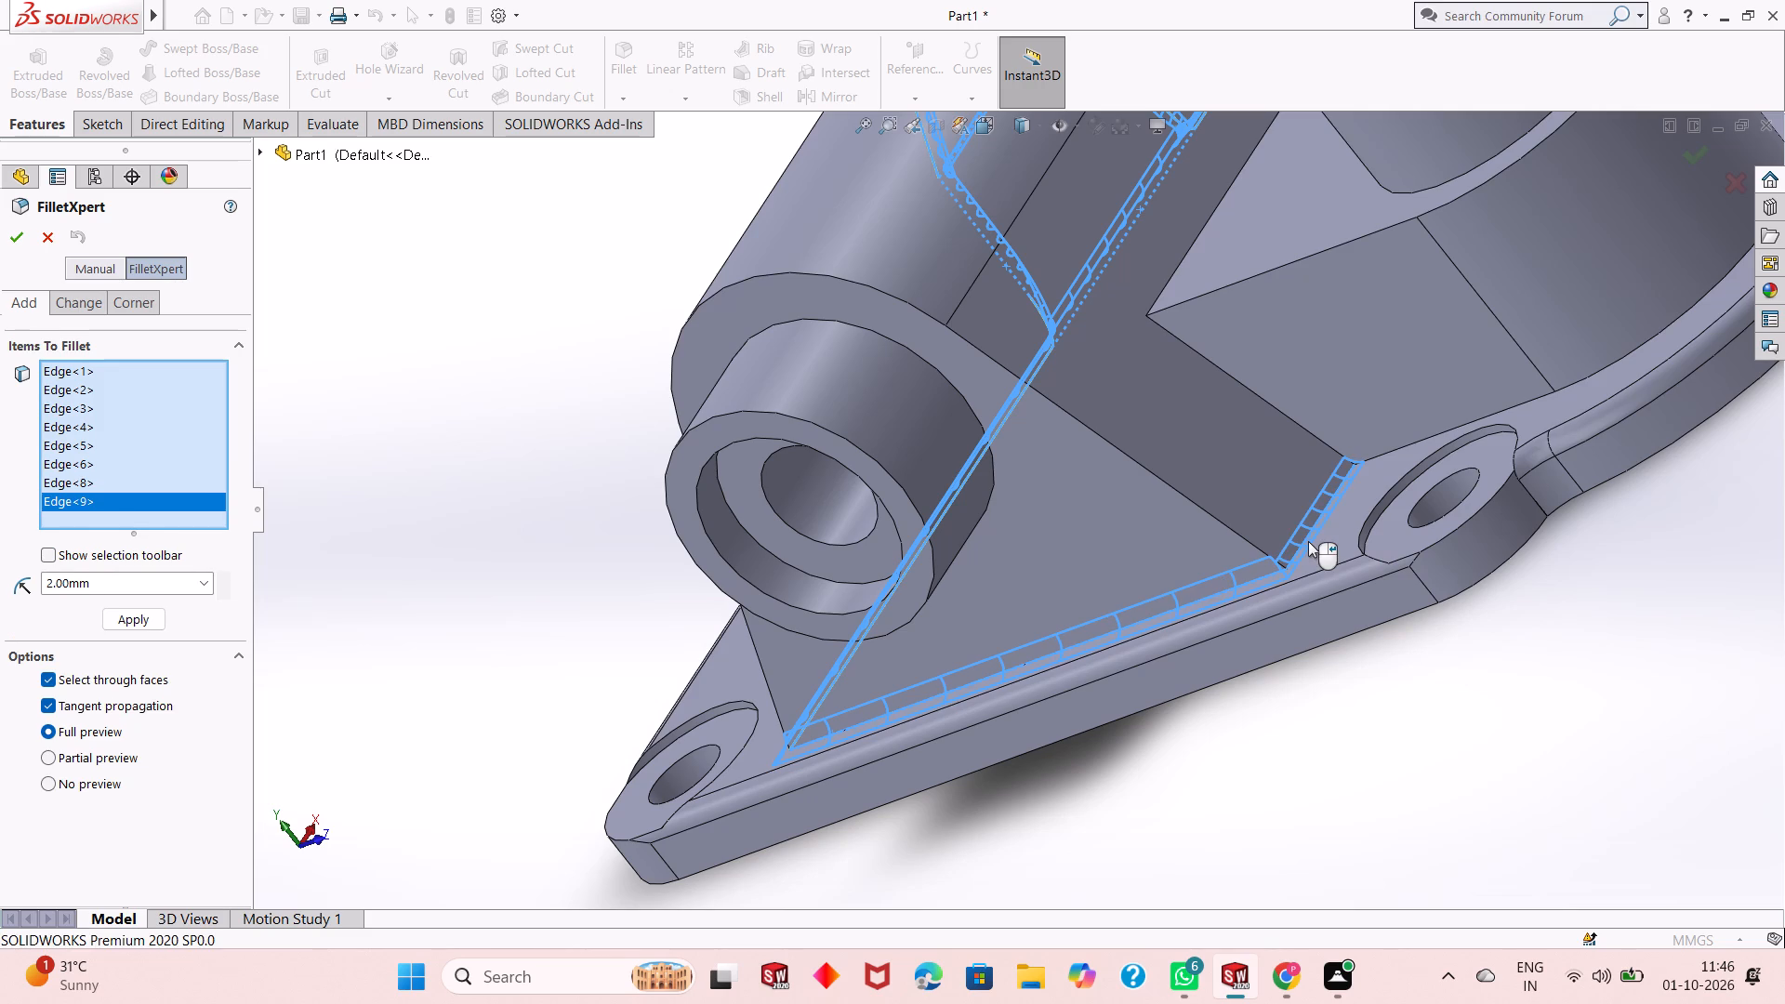
Add the boss block's junction edge with the body wall, its top outline and its base edge on the flange to the 2 mm fillet.
{"action": "scroll", "coordinate": [1051, 729], "scroll_direction": "up", "scroll_amount": 3}
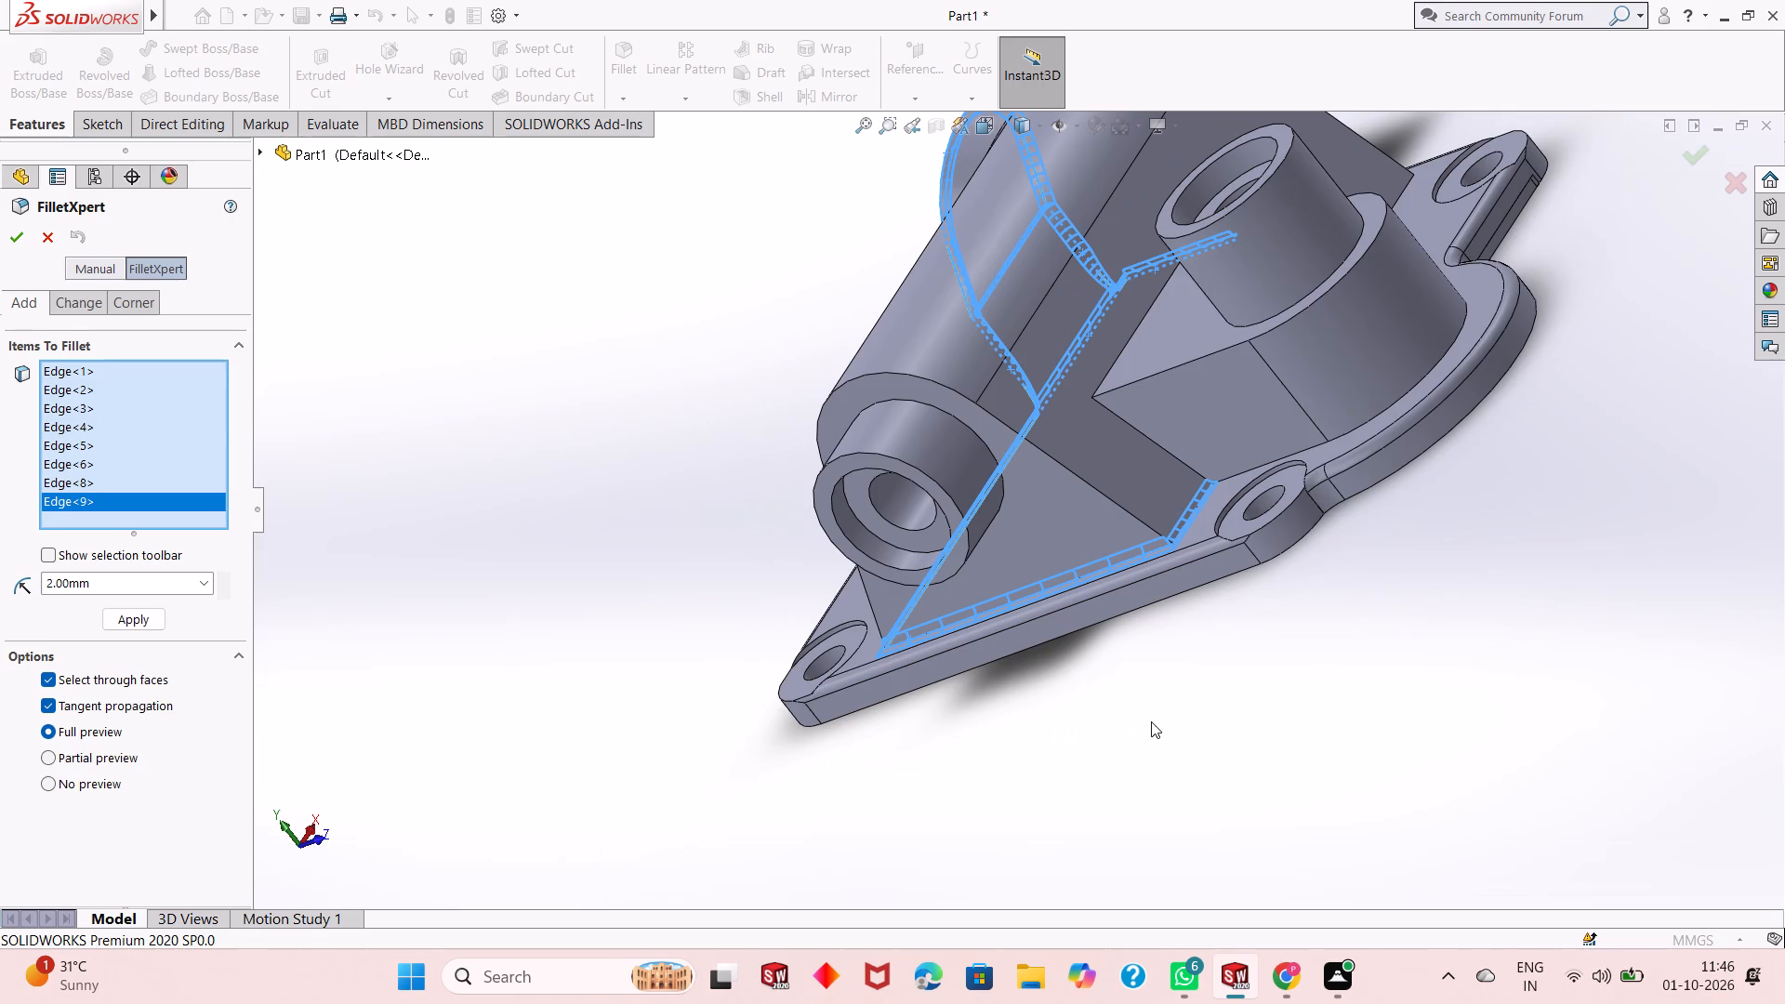
{"action": "middle_click_drag", "start_coordinate": [1163, 700], "coordinate": [1229, 671]}
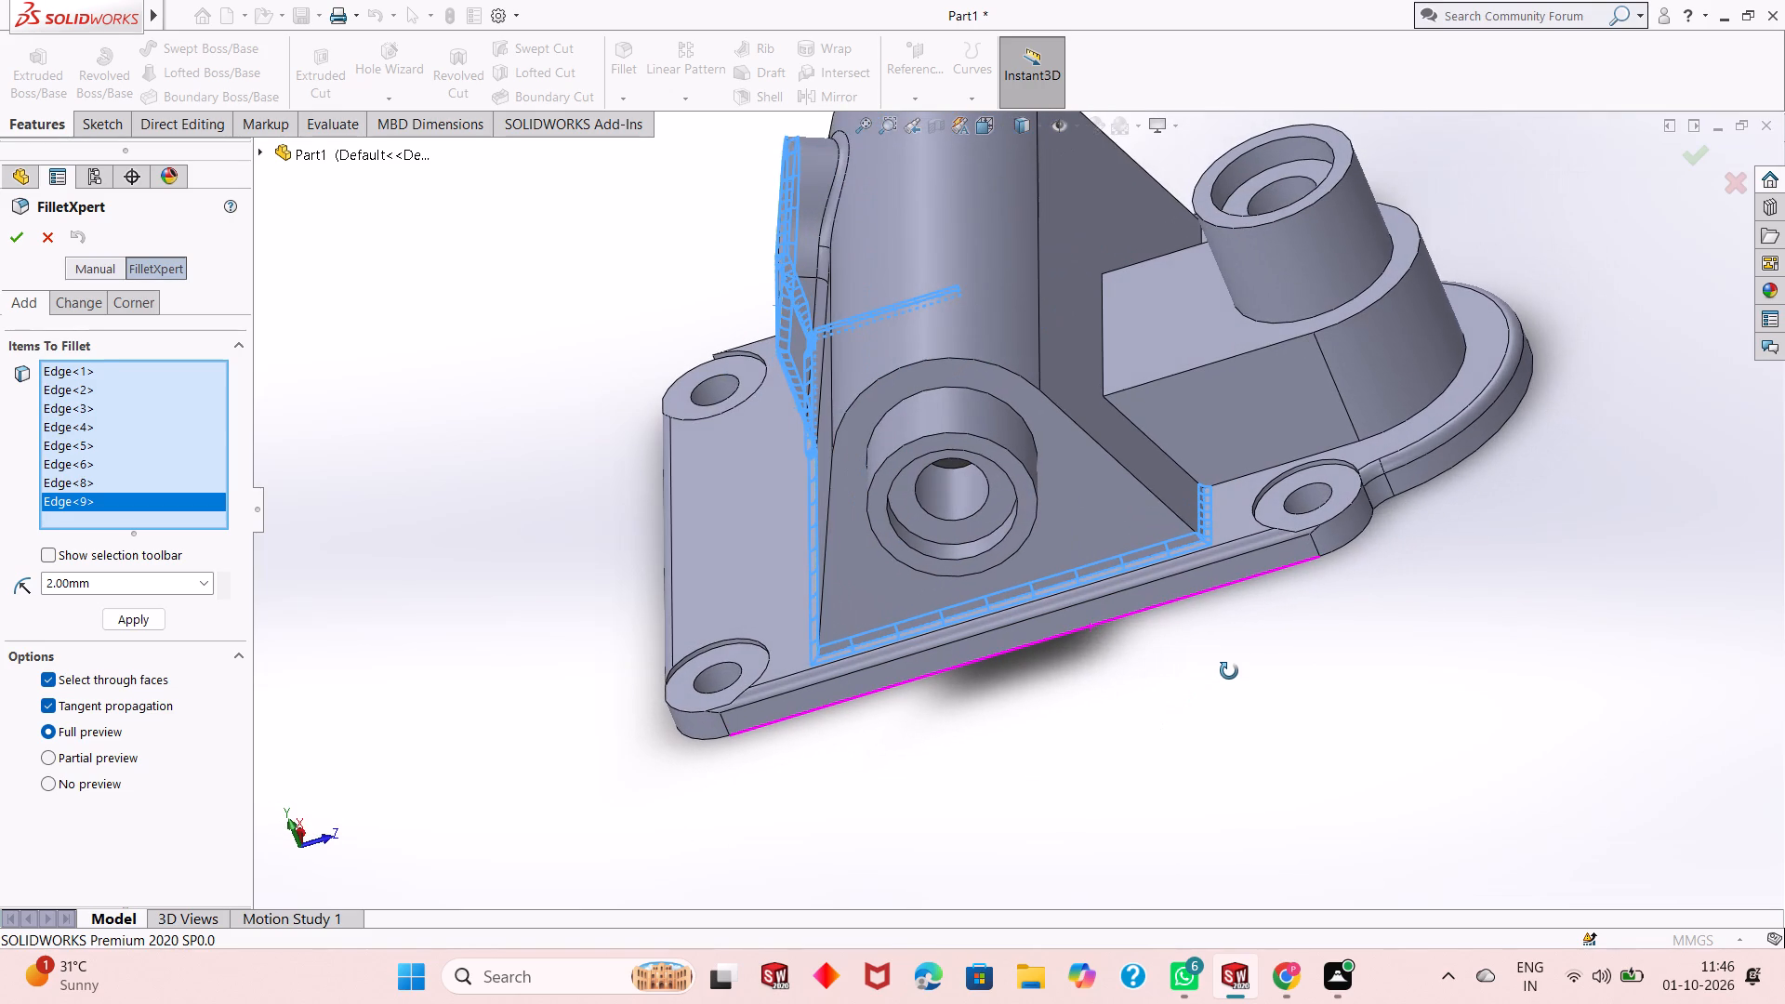
{"action": "middle_click_drag", "start_coordinate": [1229, 671], "coordinate": [1213, 675]}
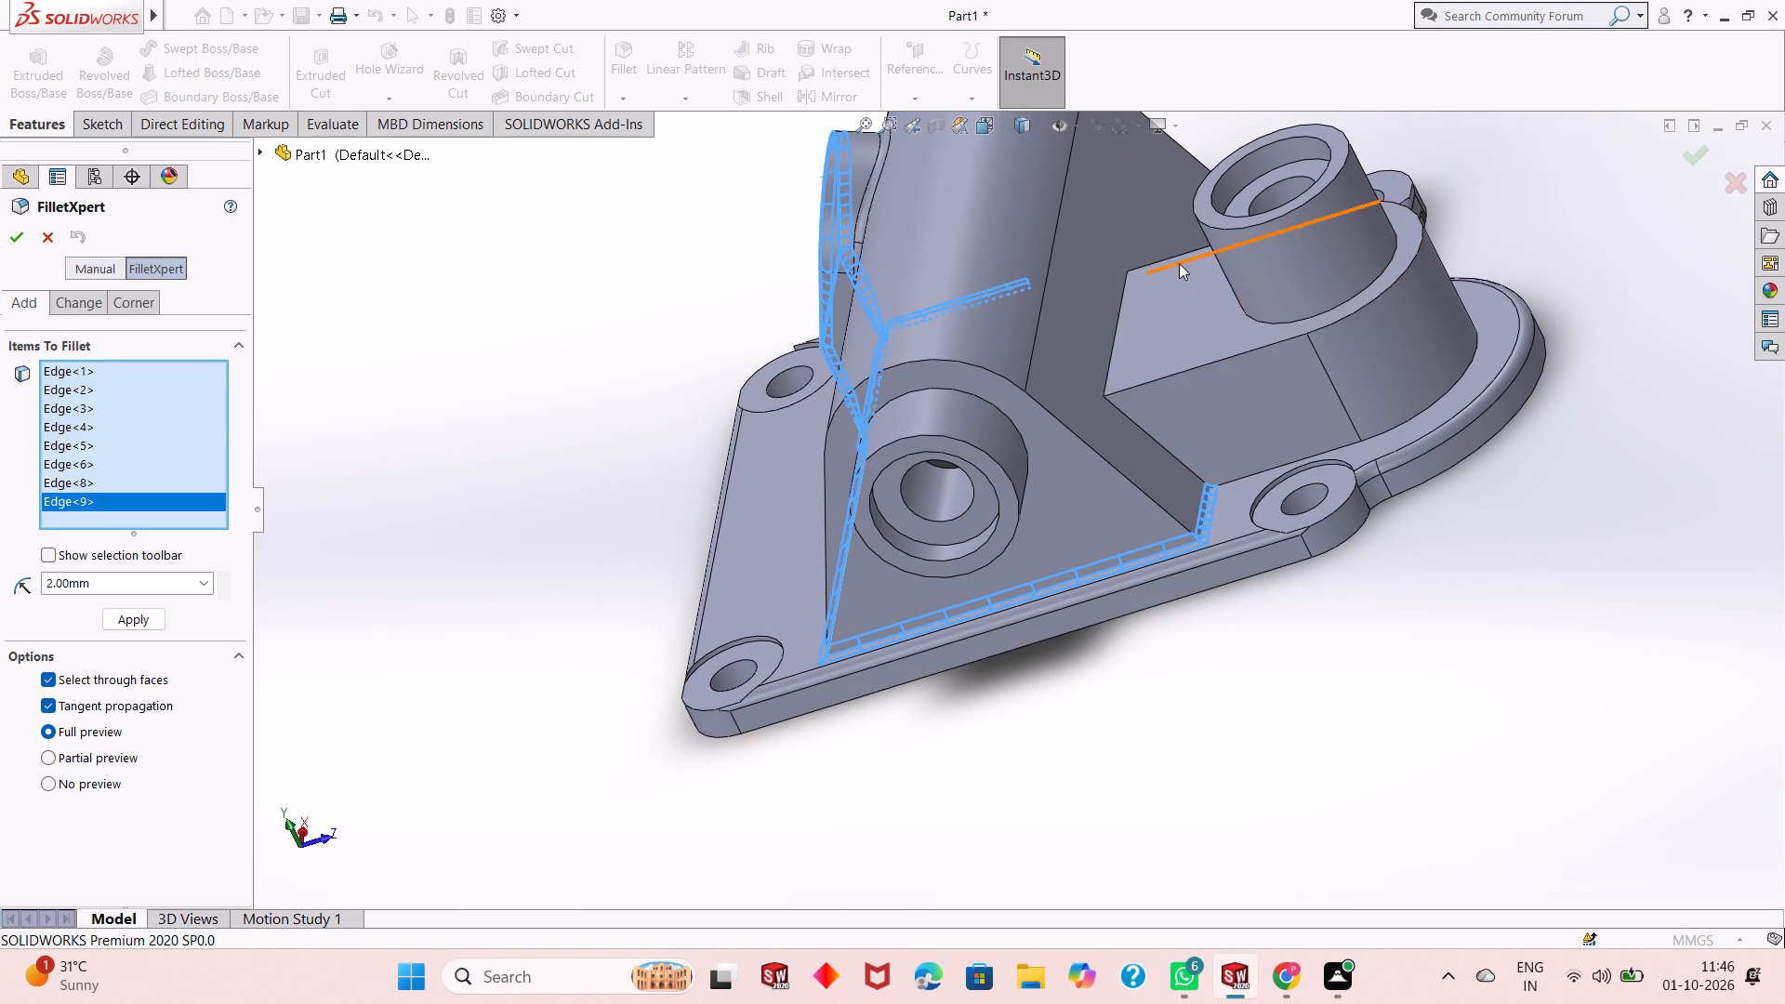
{"action": "scroll", "coordinate": [1180, 261], "scroll_direction": "down", "scroll_amount": 3}
{"action": "left_click", "coordinate": [1101, 608]}
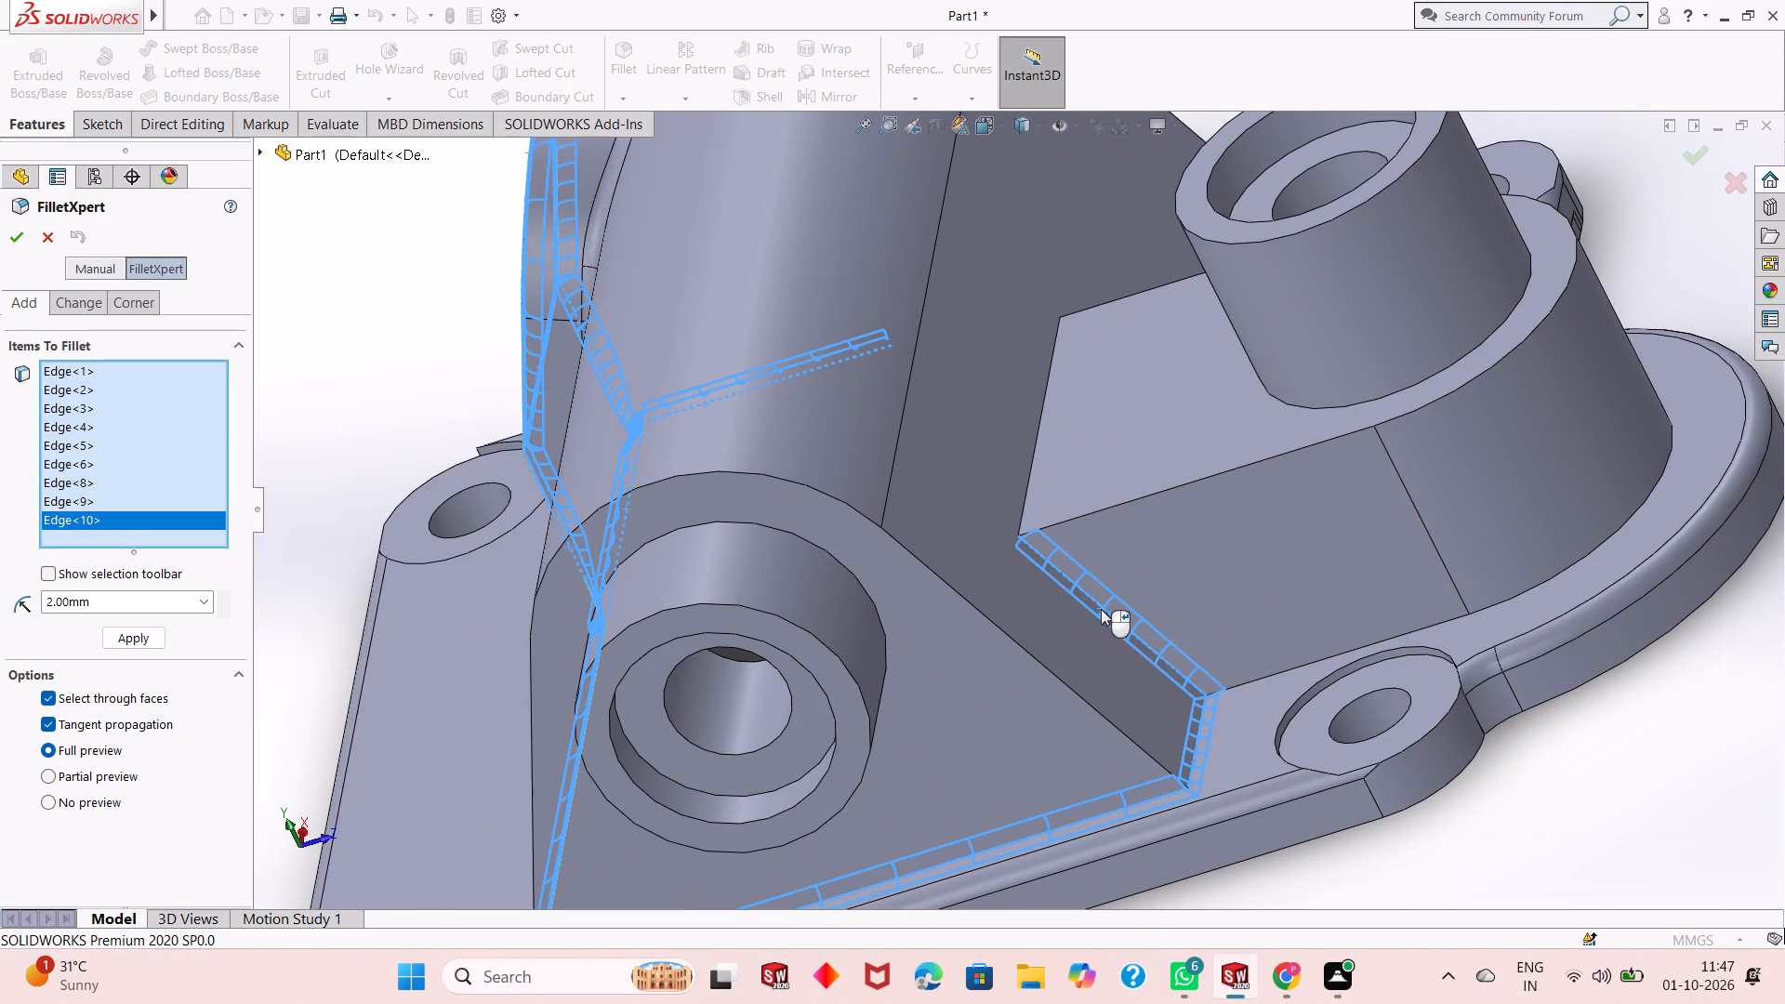
{"action": "left_click", "coordinate": [1089, 511]}
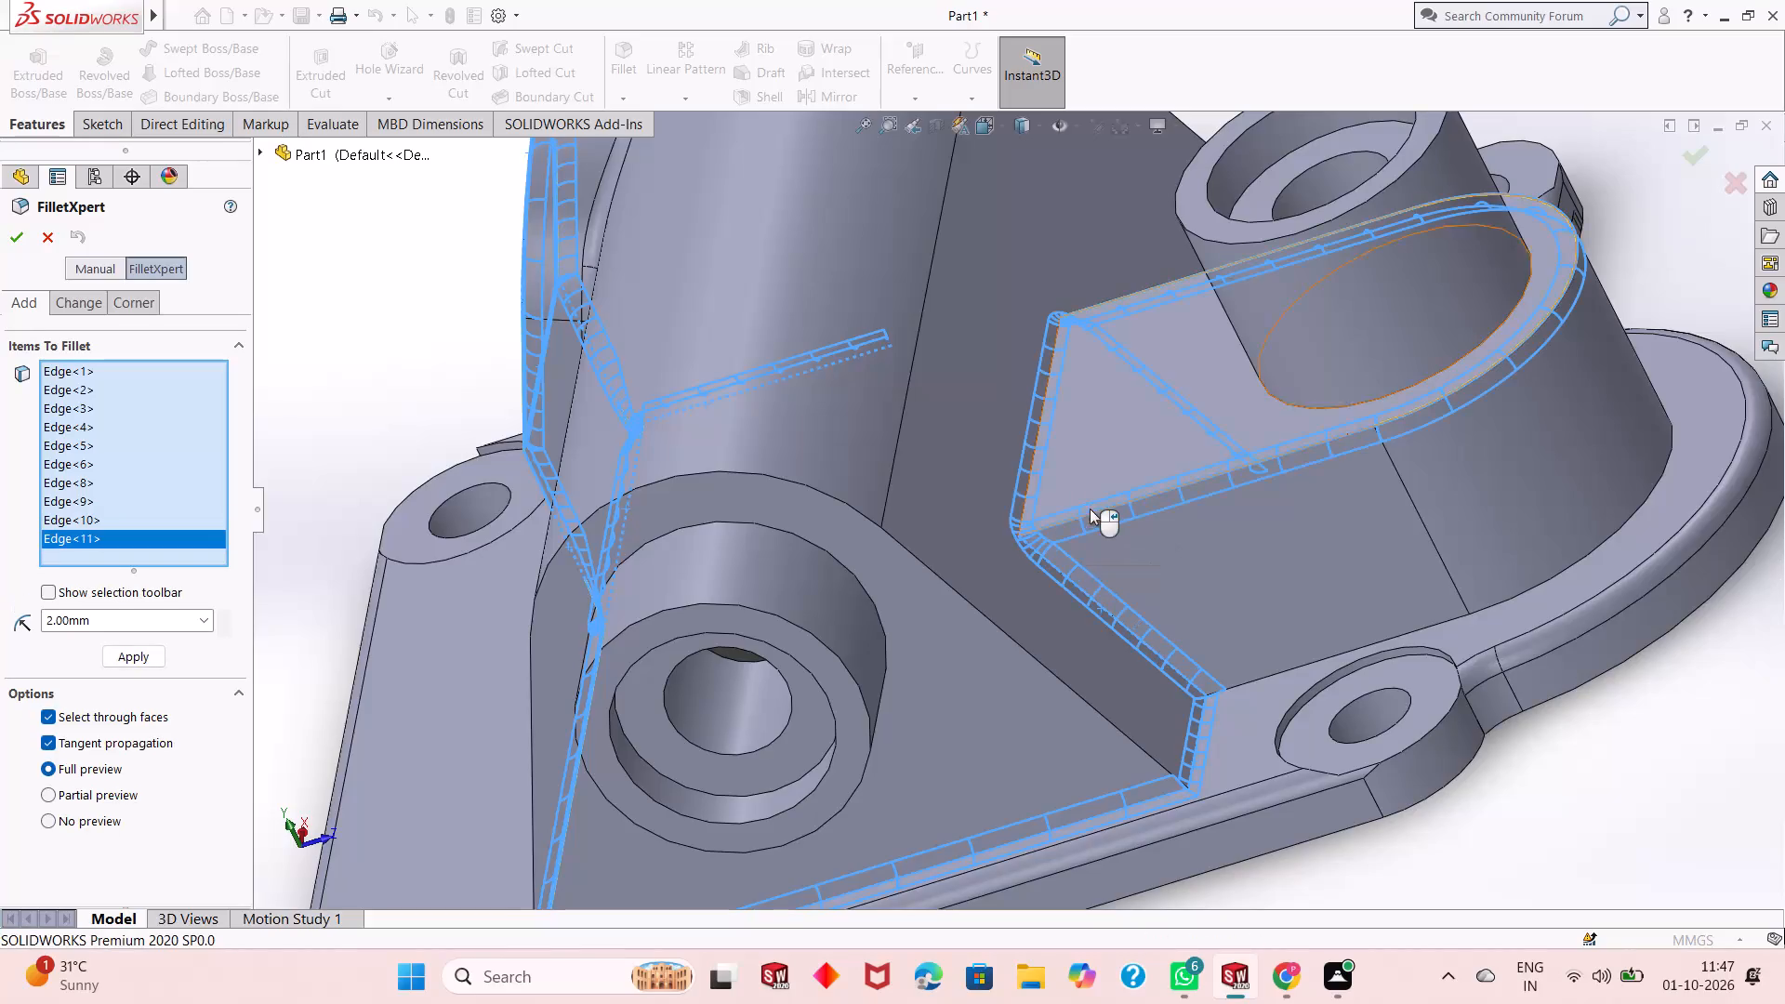
{"action": "left_click", "coordinate": [1421, 629]}
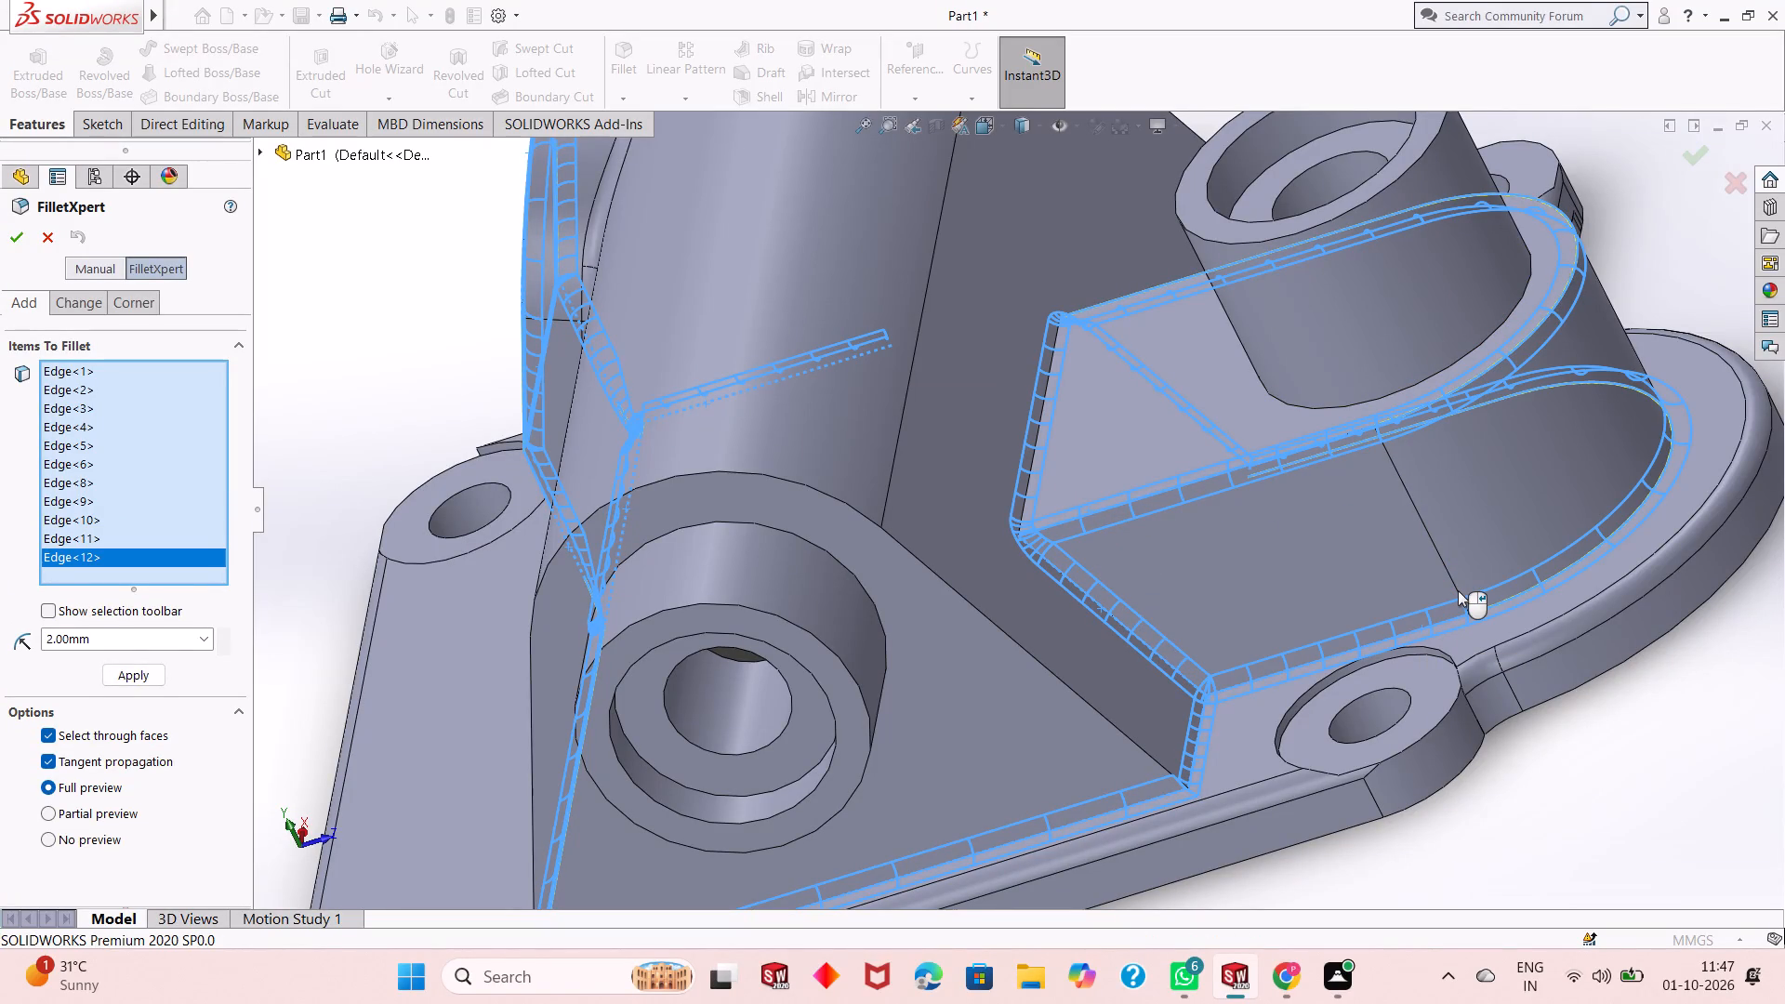
Add the circular edge where the upright counterbored cylinder meets the top of the boss block to the 2 mm fillet.
{"action": "scroll", "coordinate": [1428, 736], "scroll_direction": "up", "scroll_amount": 1}
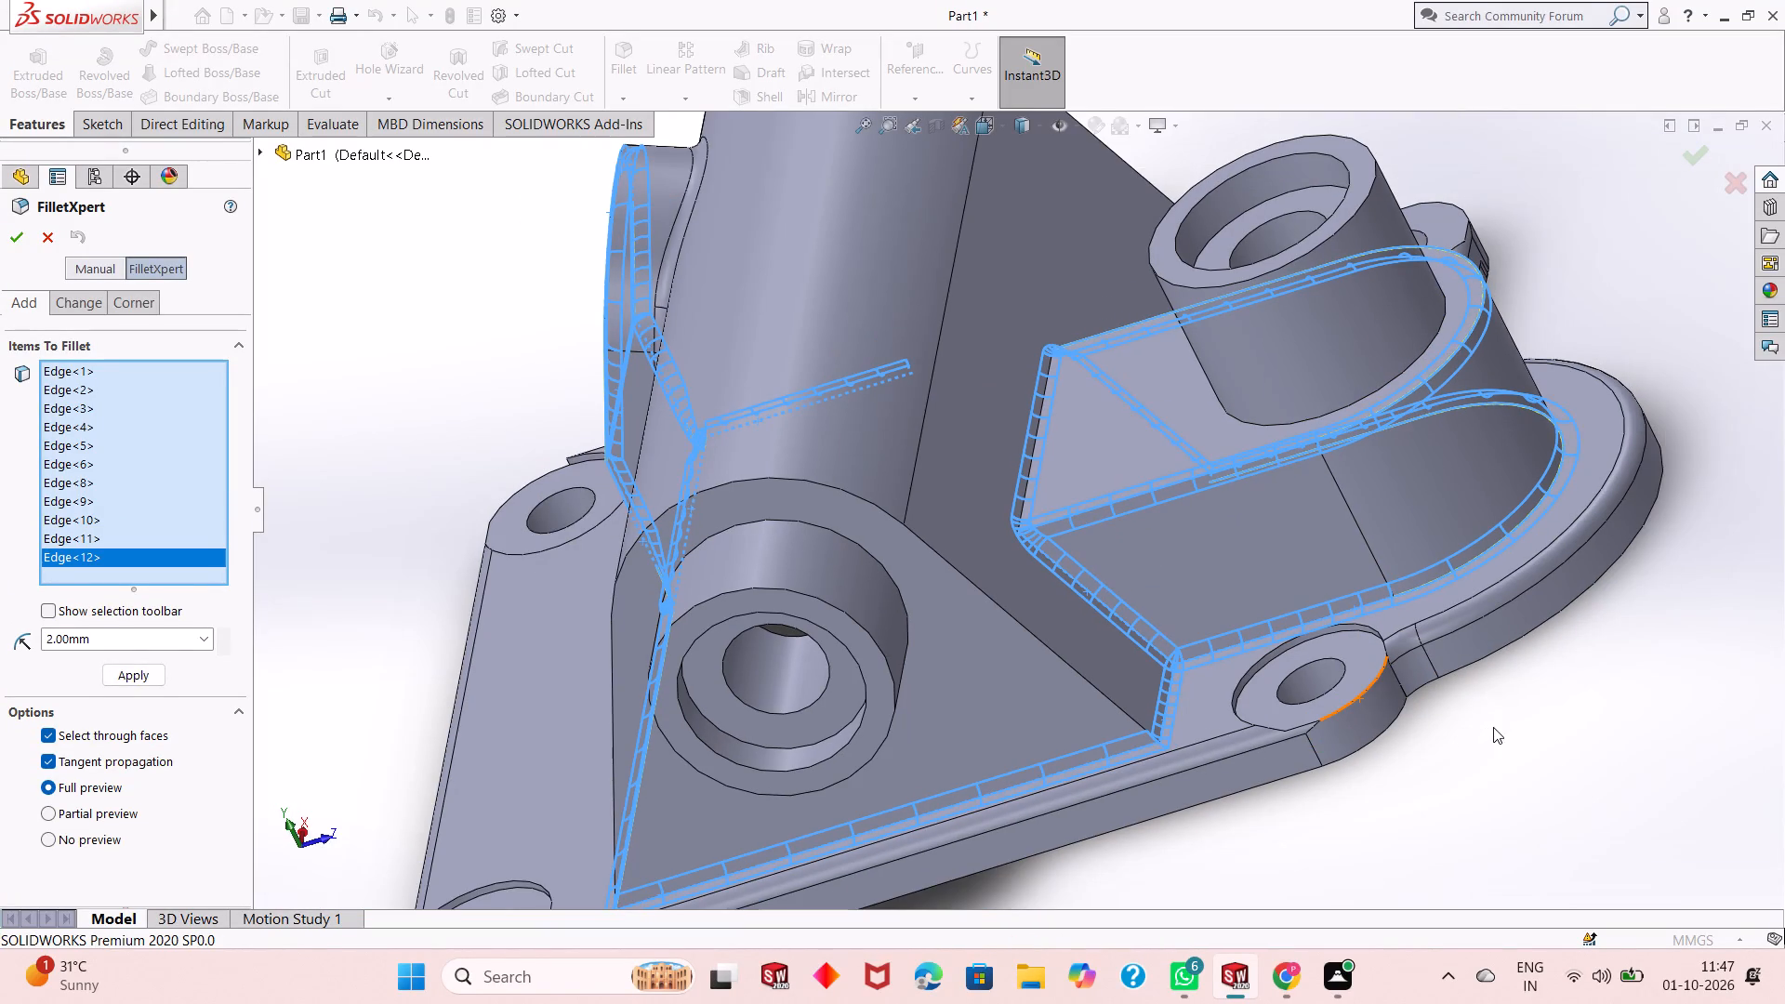
{"action": "middle_click_drag", "start_coordinate": [1493, 727], "coordinate": [1303, 700]}
{"action": "scroll", "coordinate": [1157, 616], "scroll_direction": "up", "scroll_amount": 3}
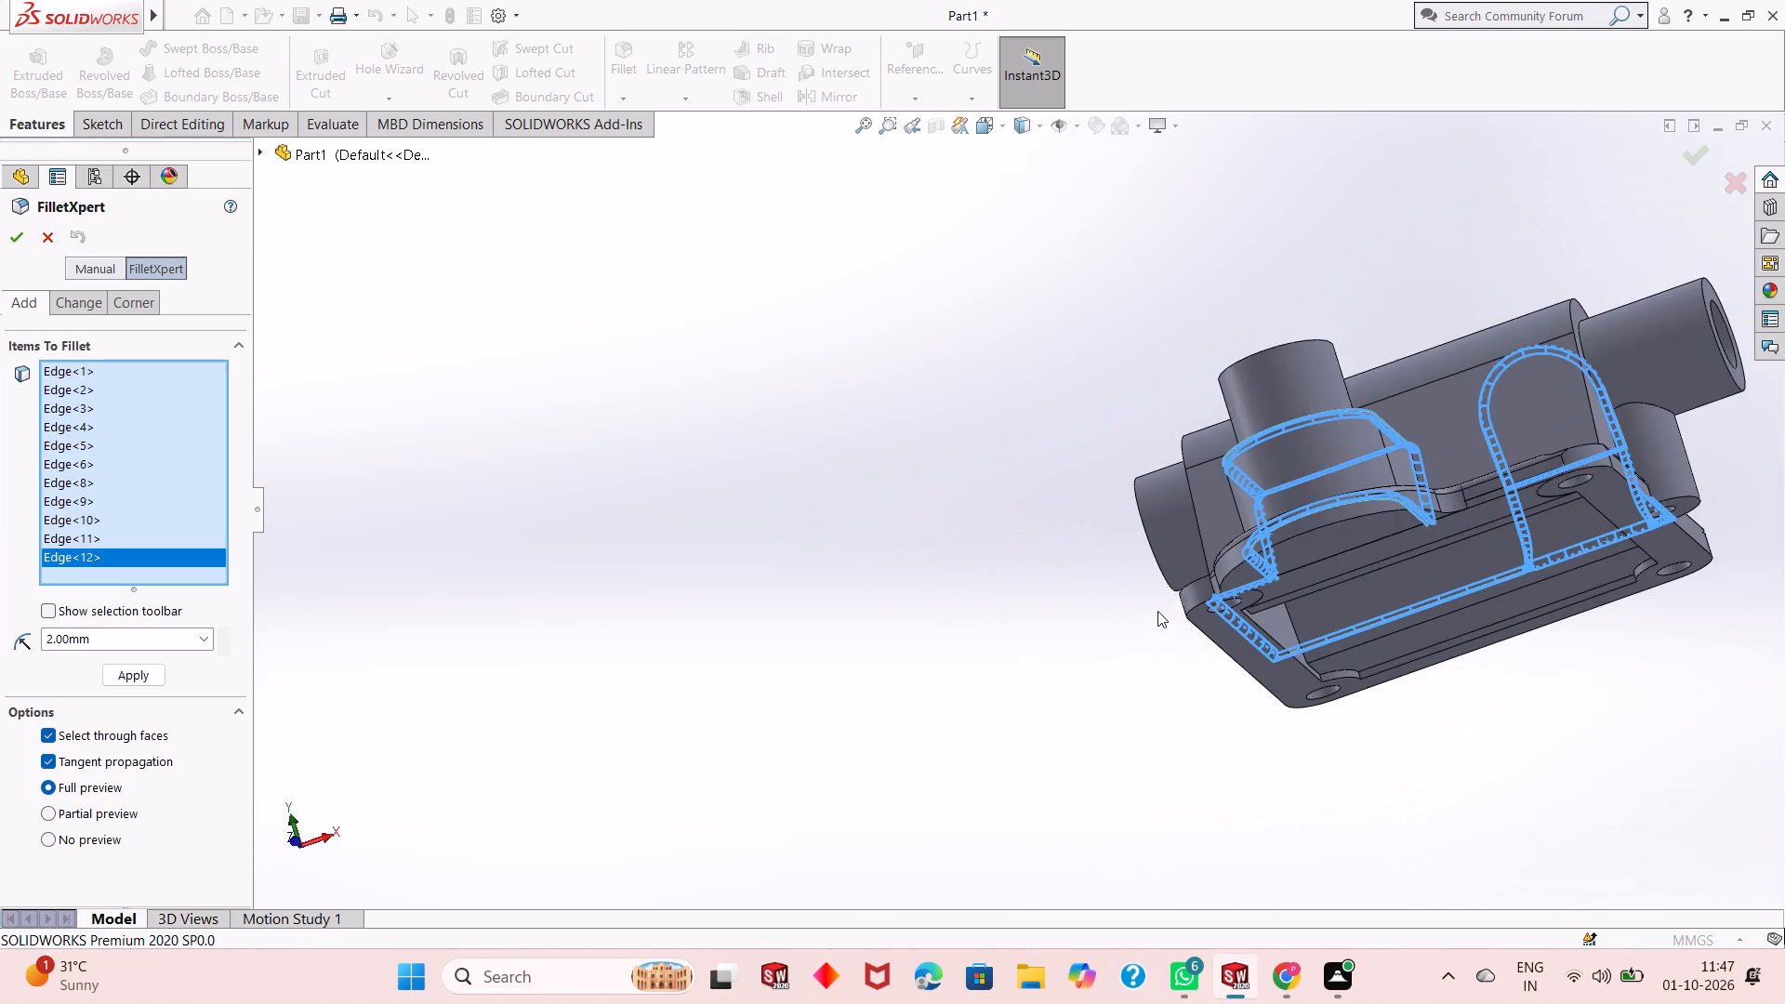
{"action": "scroll", "coordinate": [1157, 611], "scroll_direction": "up", "scroll_amount": 1}
{"action": "middle_click_drag", "start_coordinate": [1375, 525], "coordinate": [1283, 672]}
{"action": "scroll", "coordinate": [1304, 535], "scroll_direction": "down", "scroll_amount": 3}
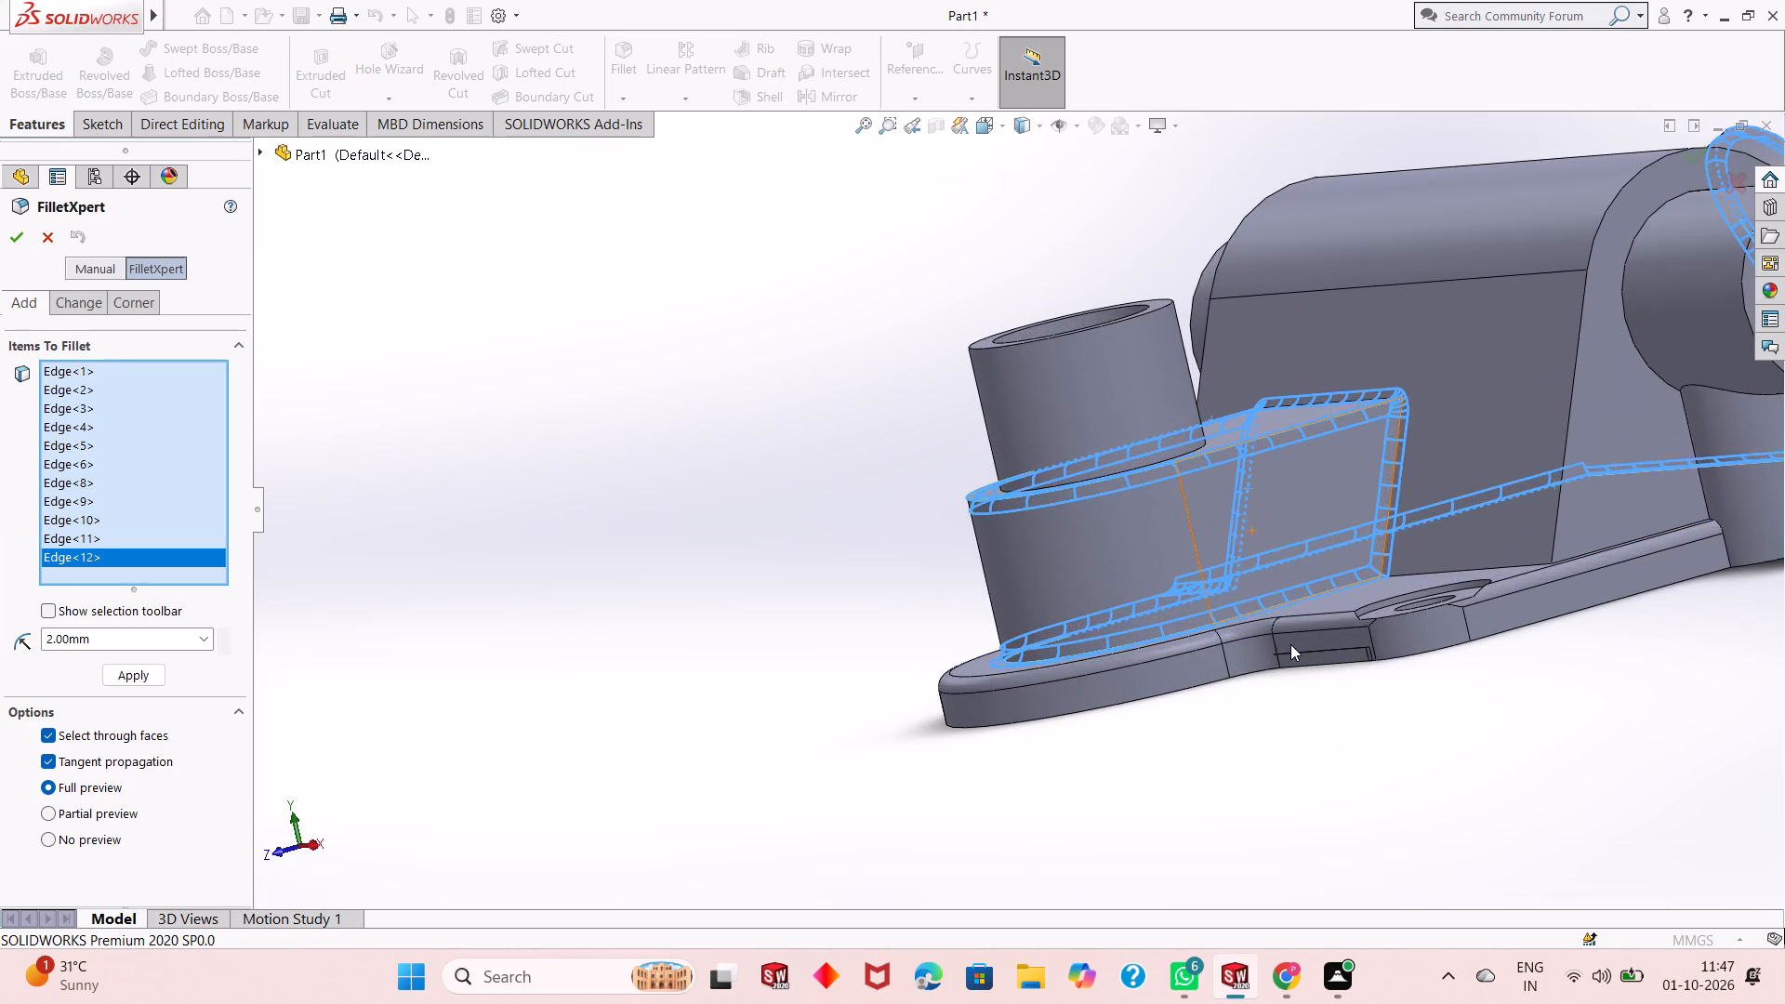
{"action": "middle_click_drag", "start_coordinate": [1290, 647], "coordinate": [1286, 744]}
{"action": "scroll", "coordinate": [1261, 718], "scroll_direction": "up", "scroll_amount": 2}
{"action": "scroll", "coordinate": [1185, 467], "scroll_direction": "down", "scroll_amount": 3}
{"action": "middle_click_drag", "start_coordinate": [778, 752], "coordinate": [772, 679]}
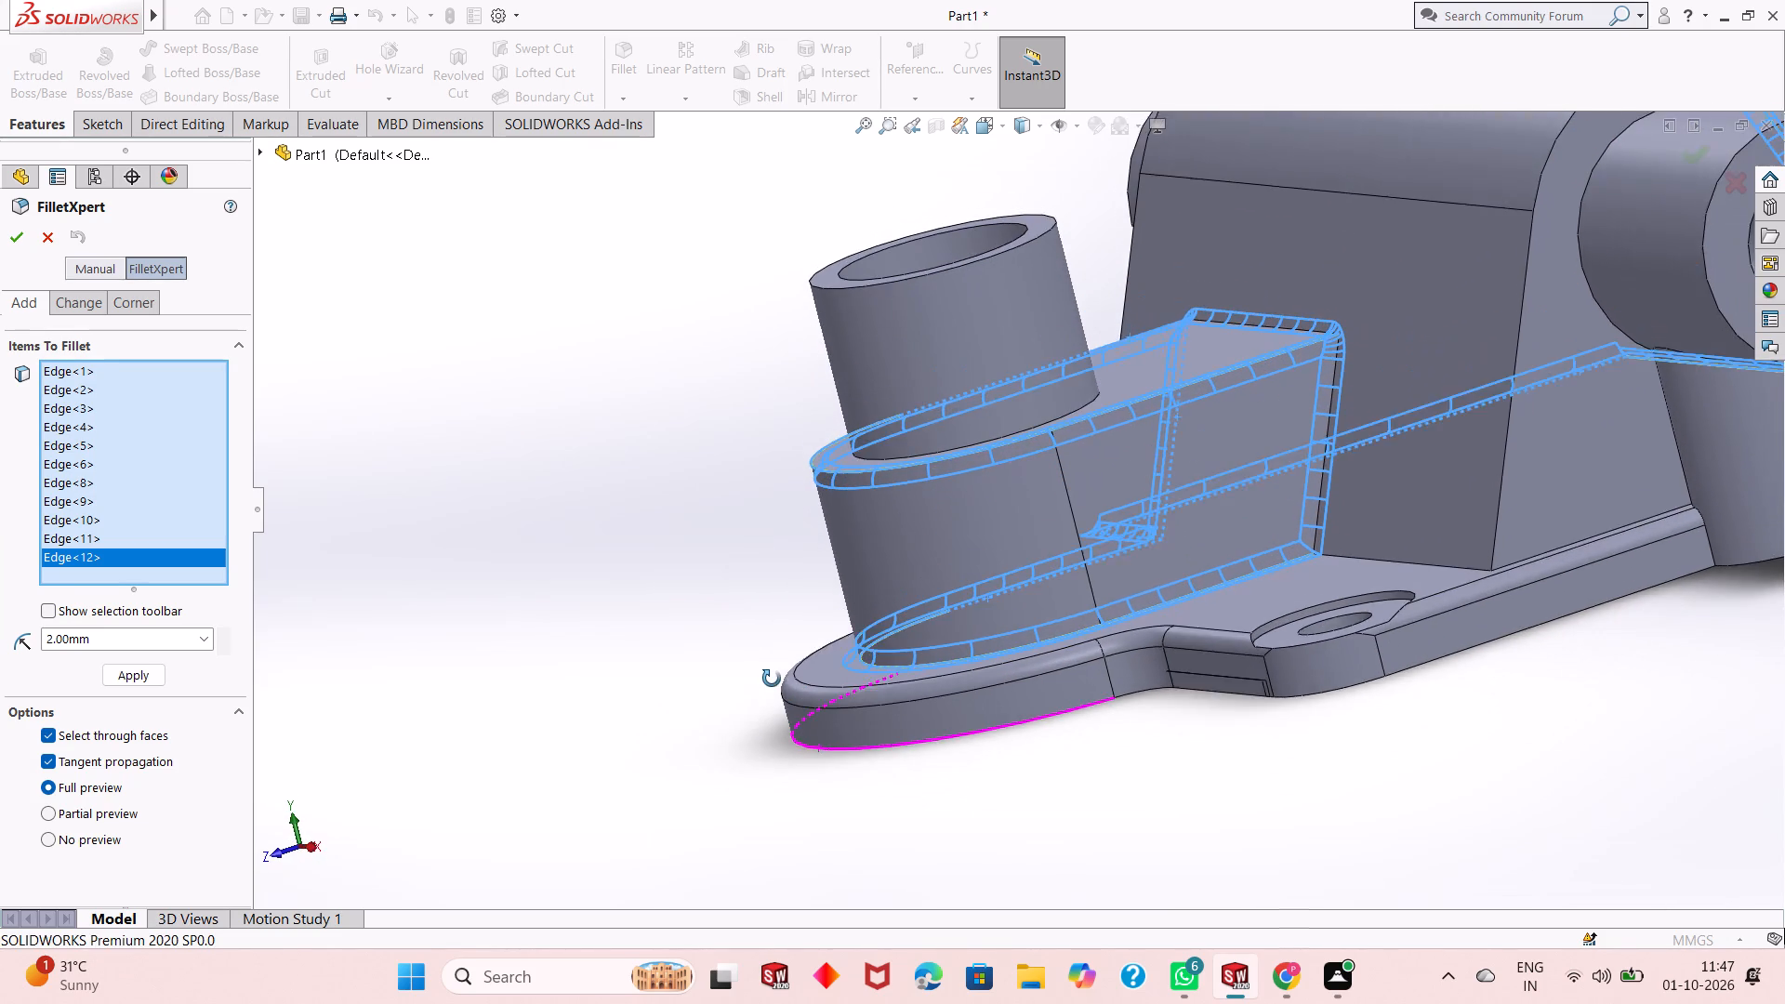
{"action": "middle_click_drag", "start_coordinate": [772, 679], "coordinate": [801, 659]}
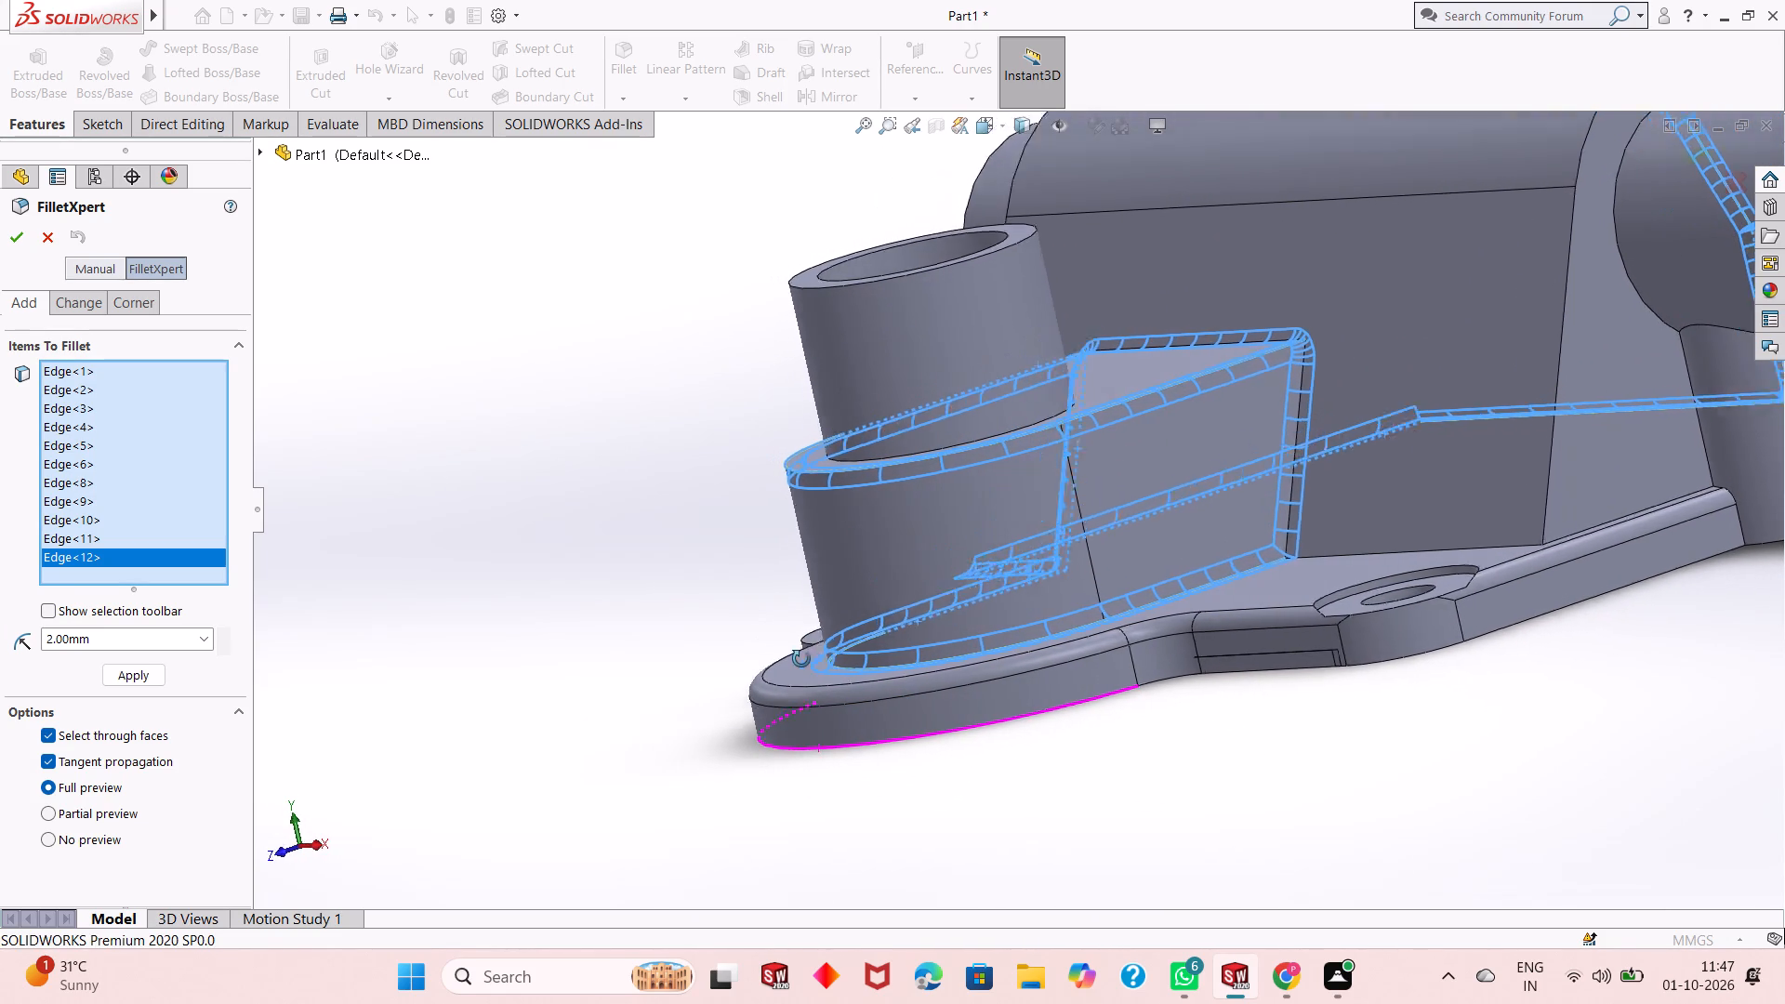
{"action": "middle_click_drag", "start_coordinate": [801, 659], "coordinate": [788, 665]}
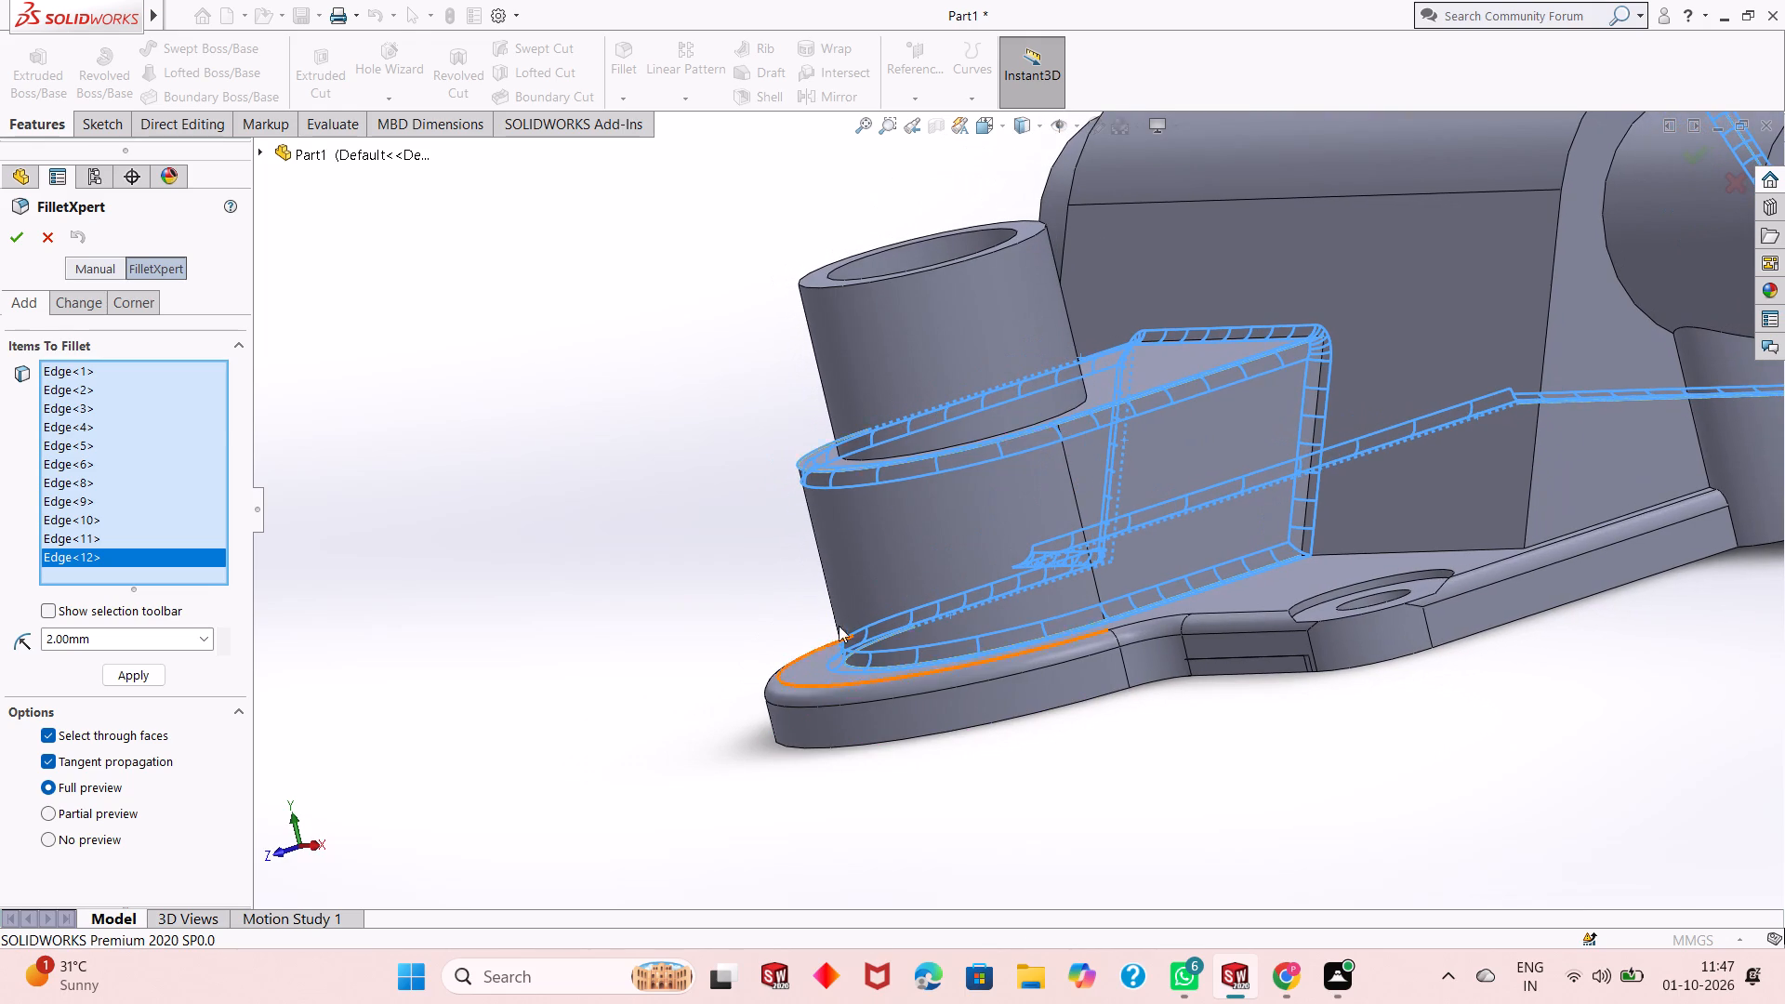
{"action": "middle_click_drag", "start_coordinate": [1054, 453], "coordinate": [1062, 585]}
{"action": "scroll", "coordinate": [982, 365], "scroll_direction": "down", "scroll_amount": 3}
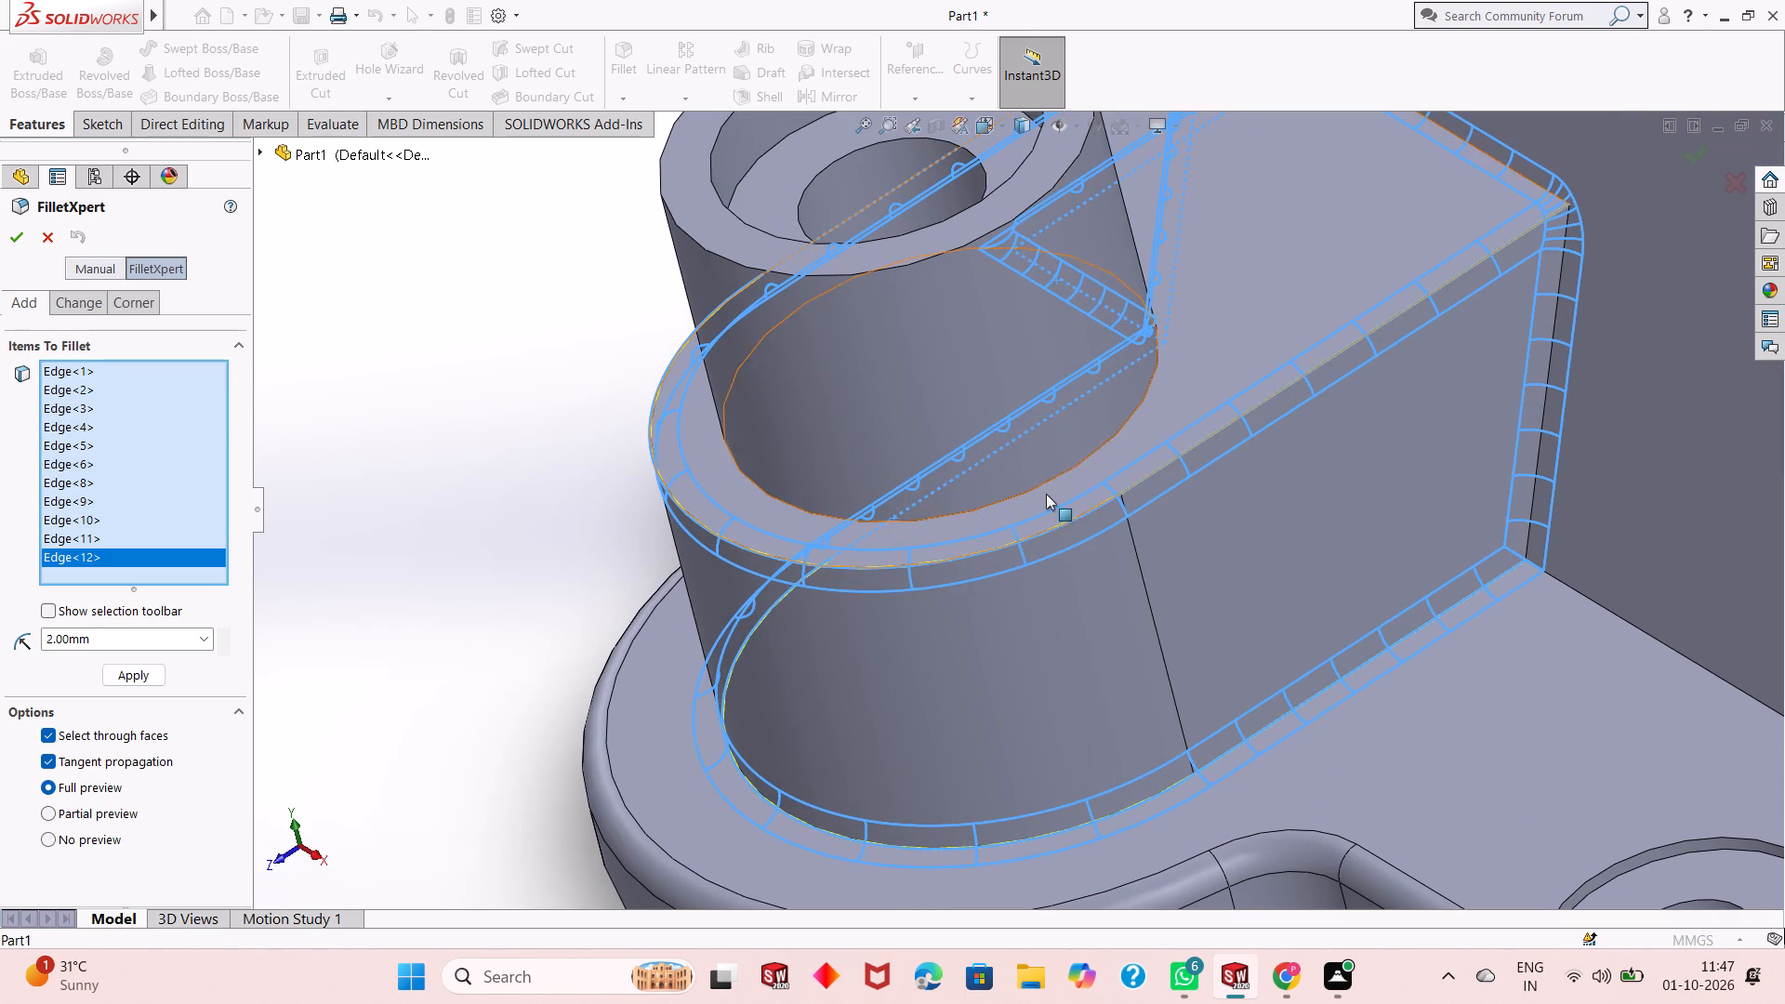
{"action": "left_click", "coordinate": [1082, 461]}
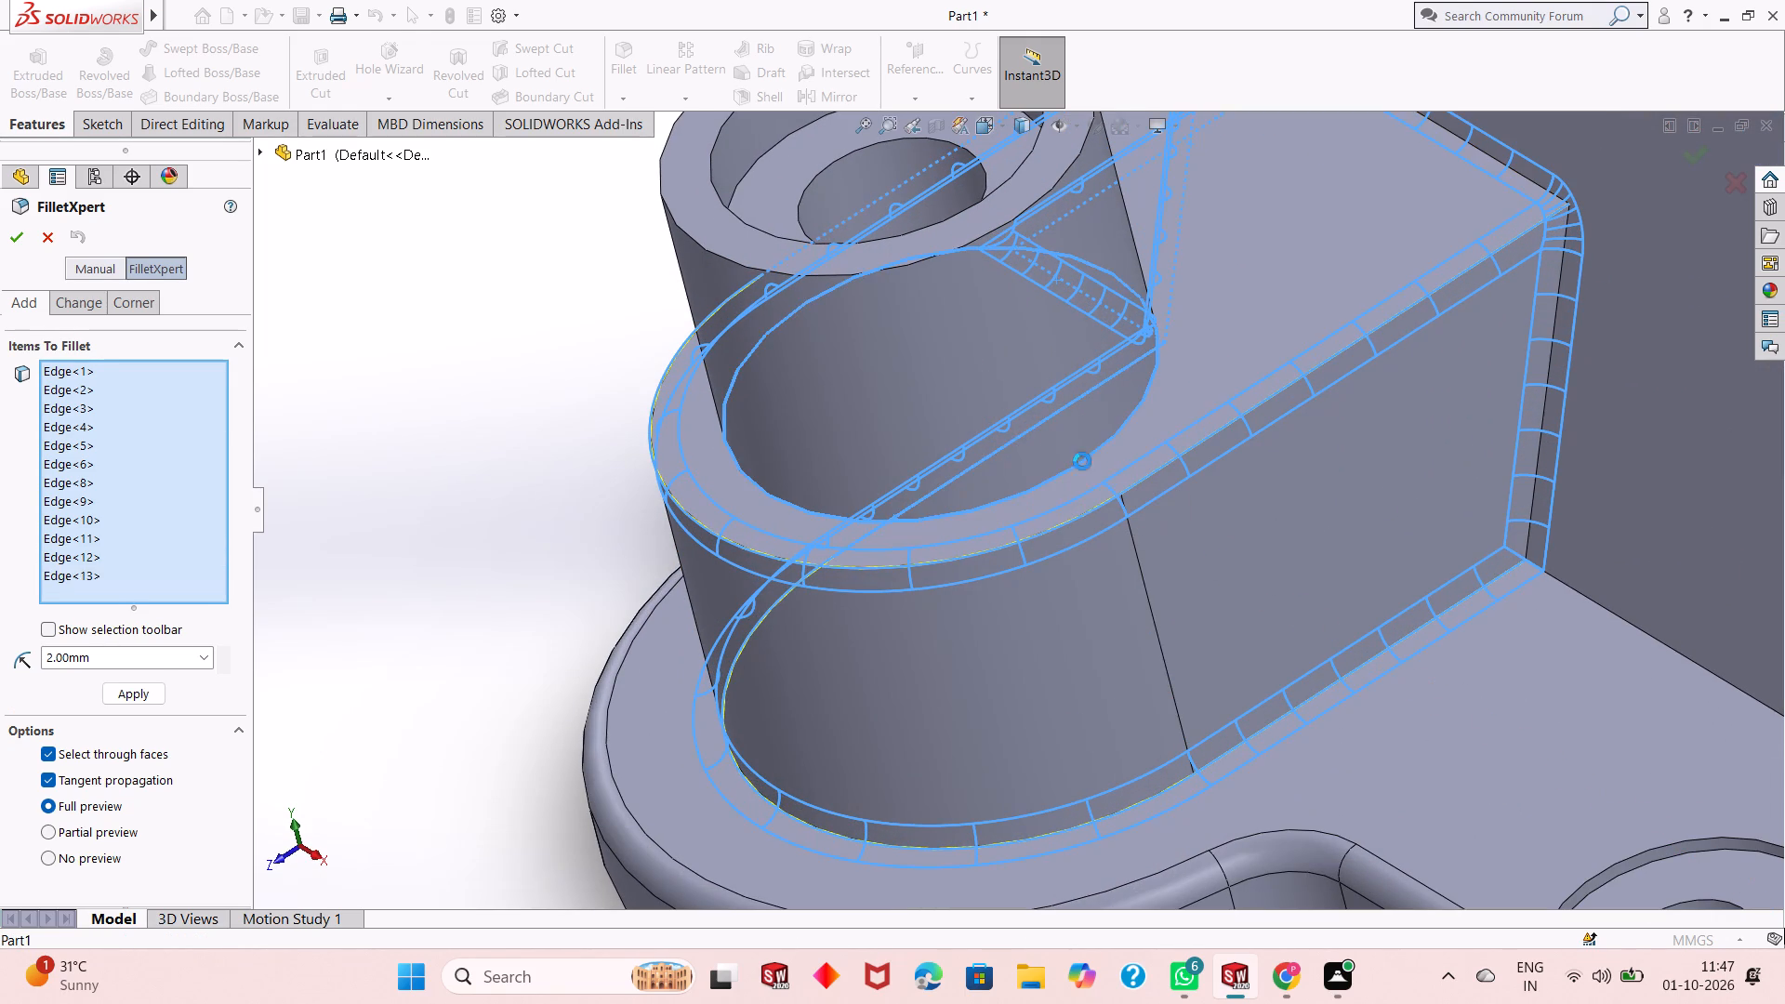
Add the body's base edge beside the boss block and the adjoining base edge of its end face to the 2 mm fillet, excluding the end-face arch.
{"action": "scroll", "coordinate": [959, 522], "scroll_direction": "up", "scroll_amount": 6}
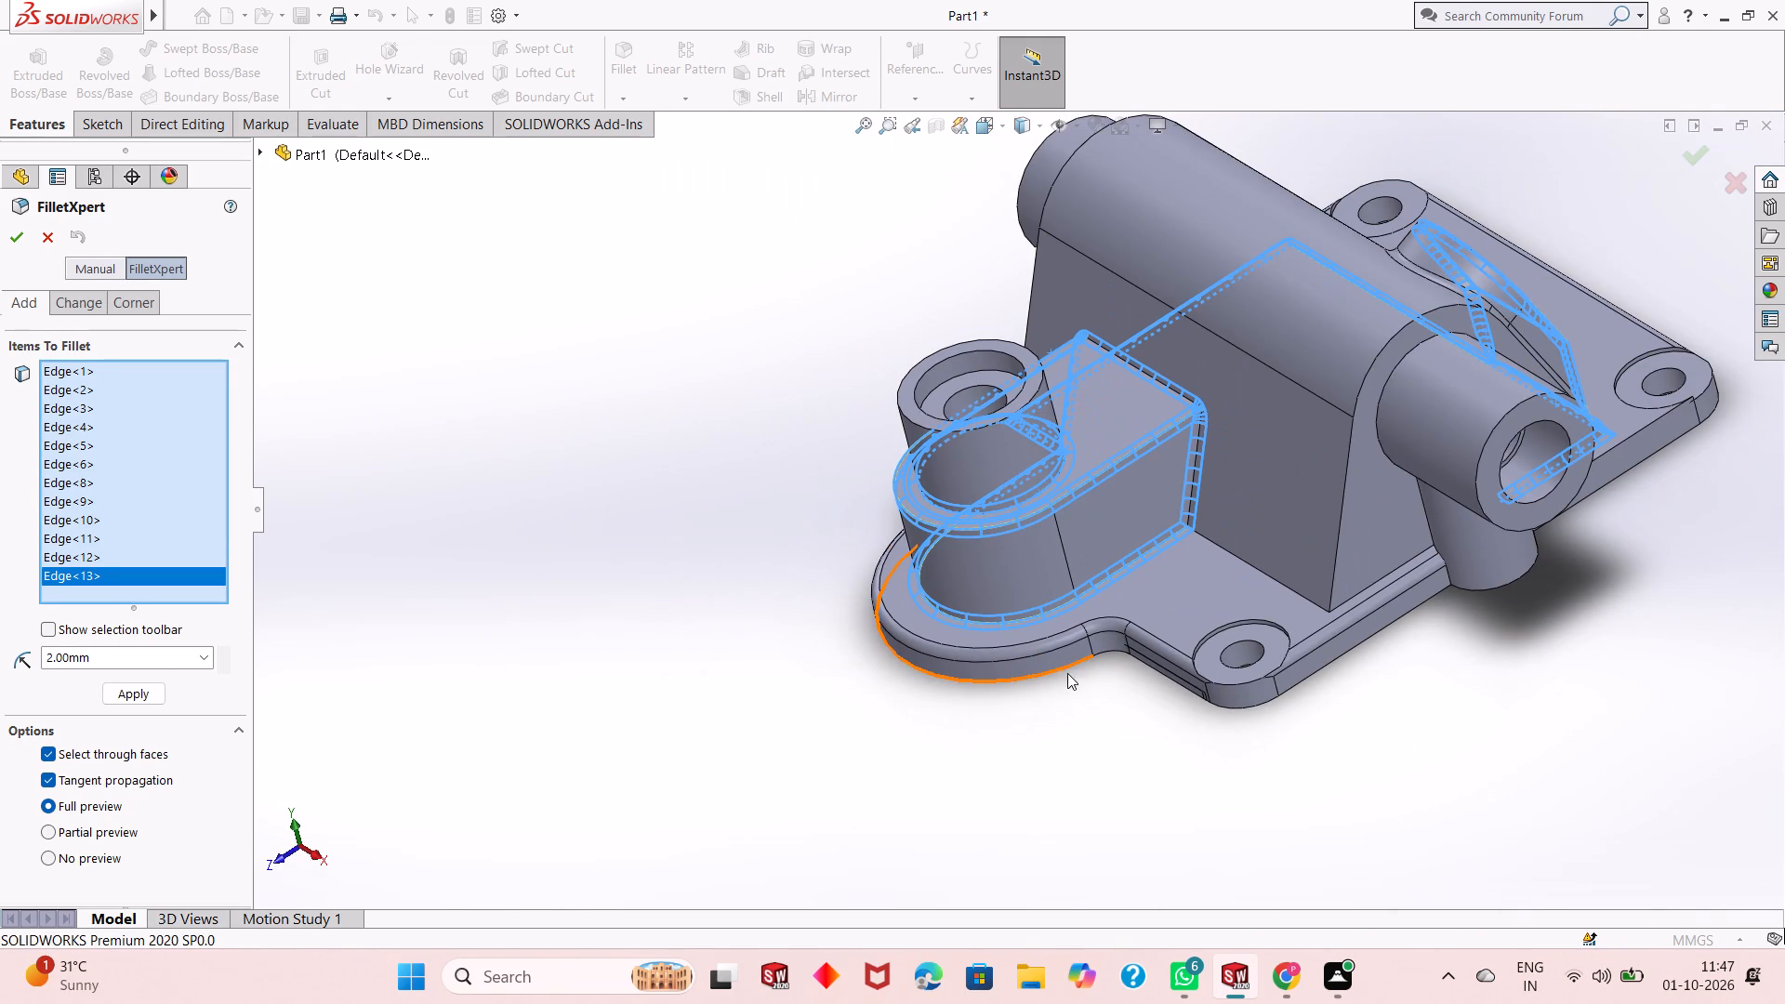
{"action": "scroll", "coordinate": [1089, 673], "scroll_direction": "down", "scroll_amount": 1}
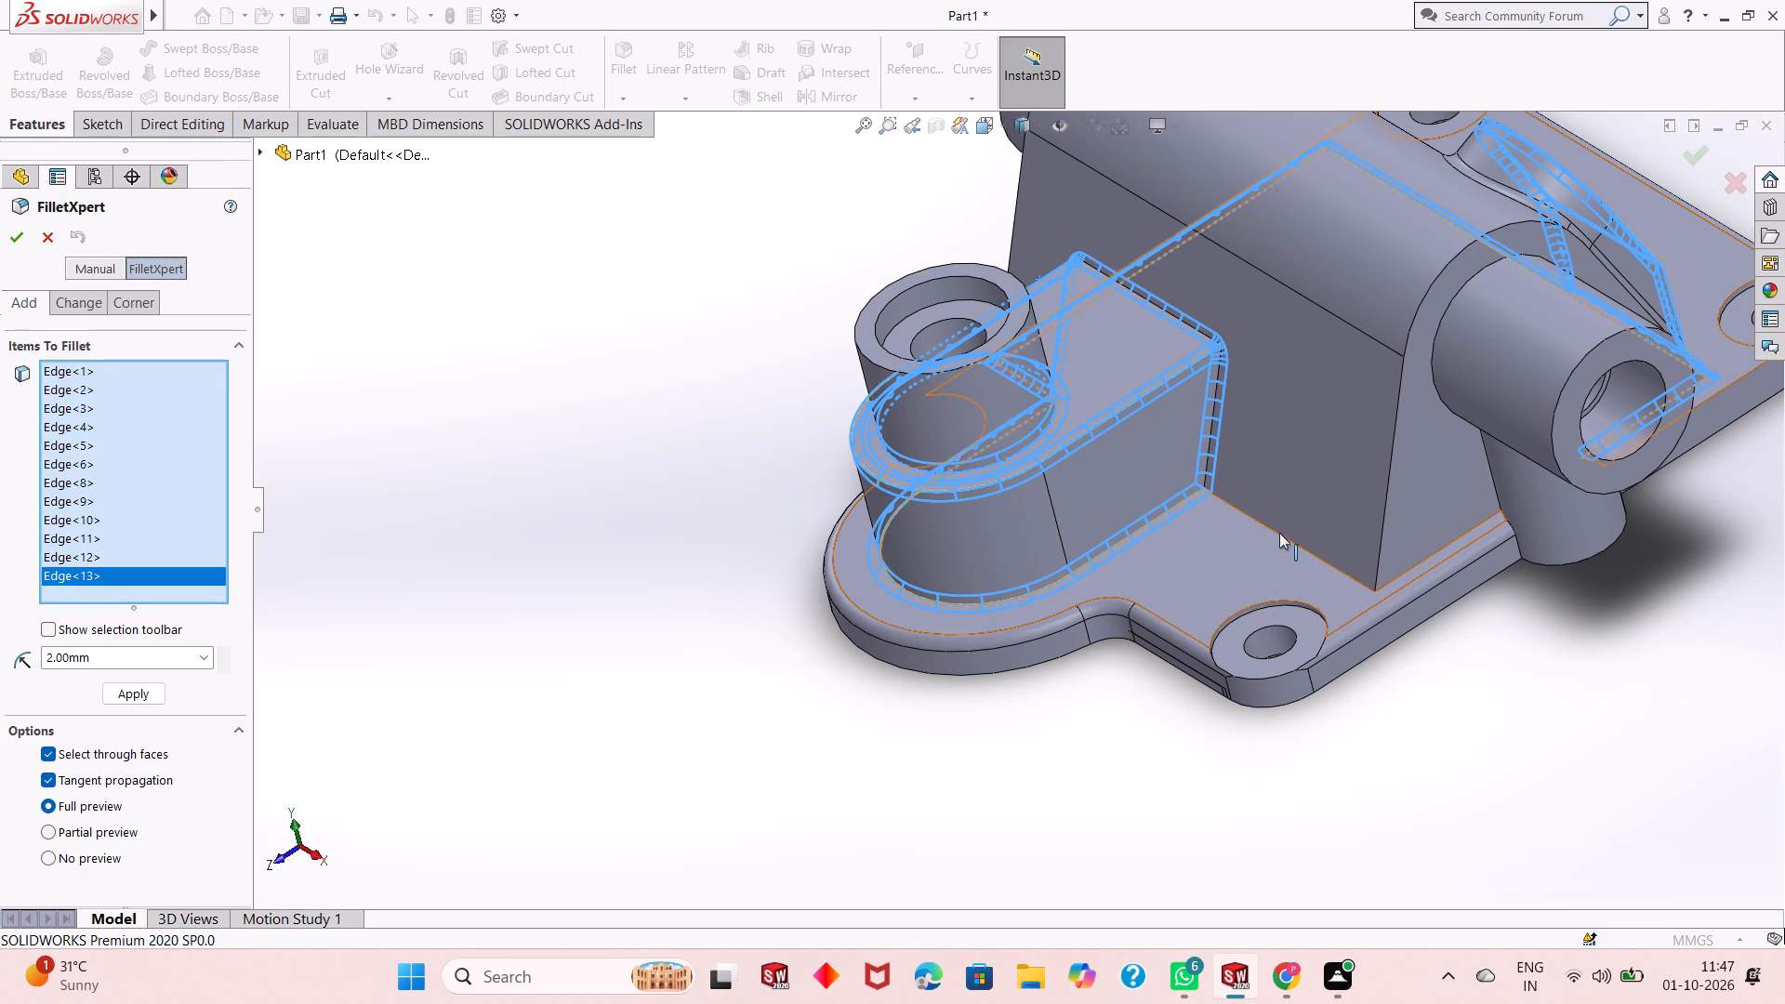
{"action": "left_click", "coordinate": [1272, 533]}
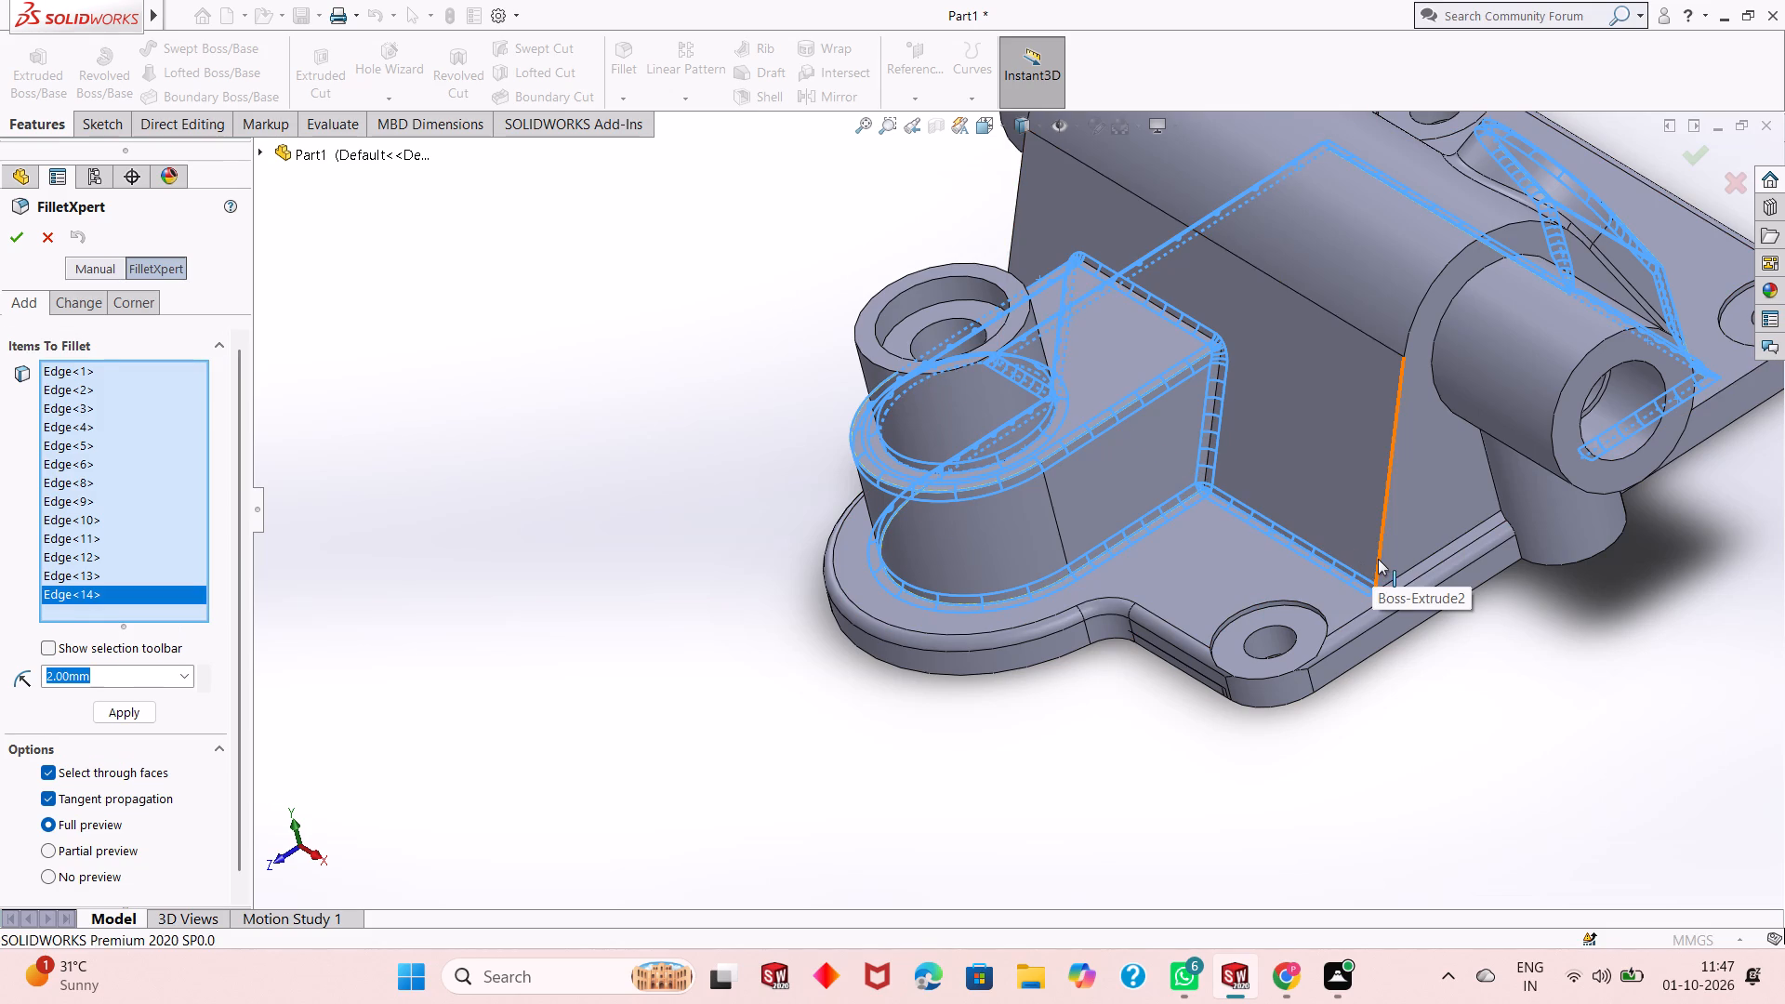
{"action": "left_click", "coordinate": [1378, 559]}
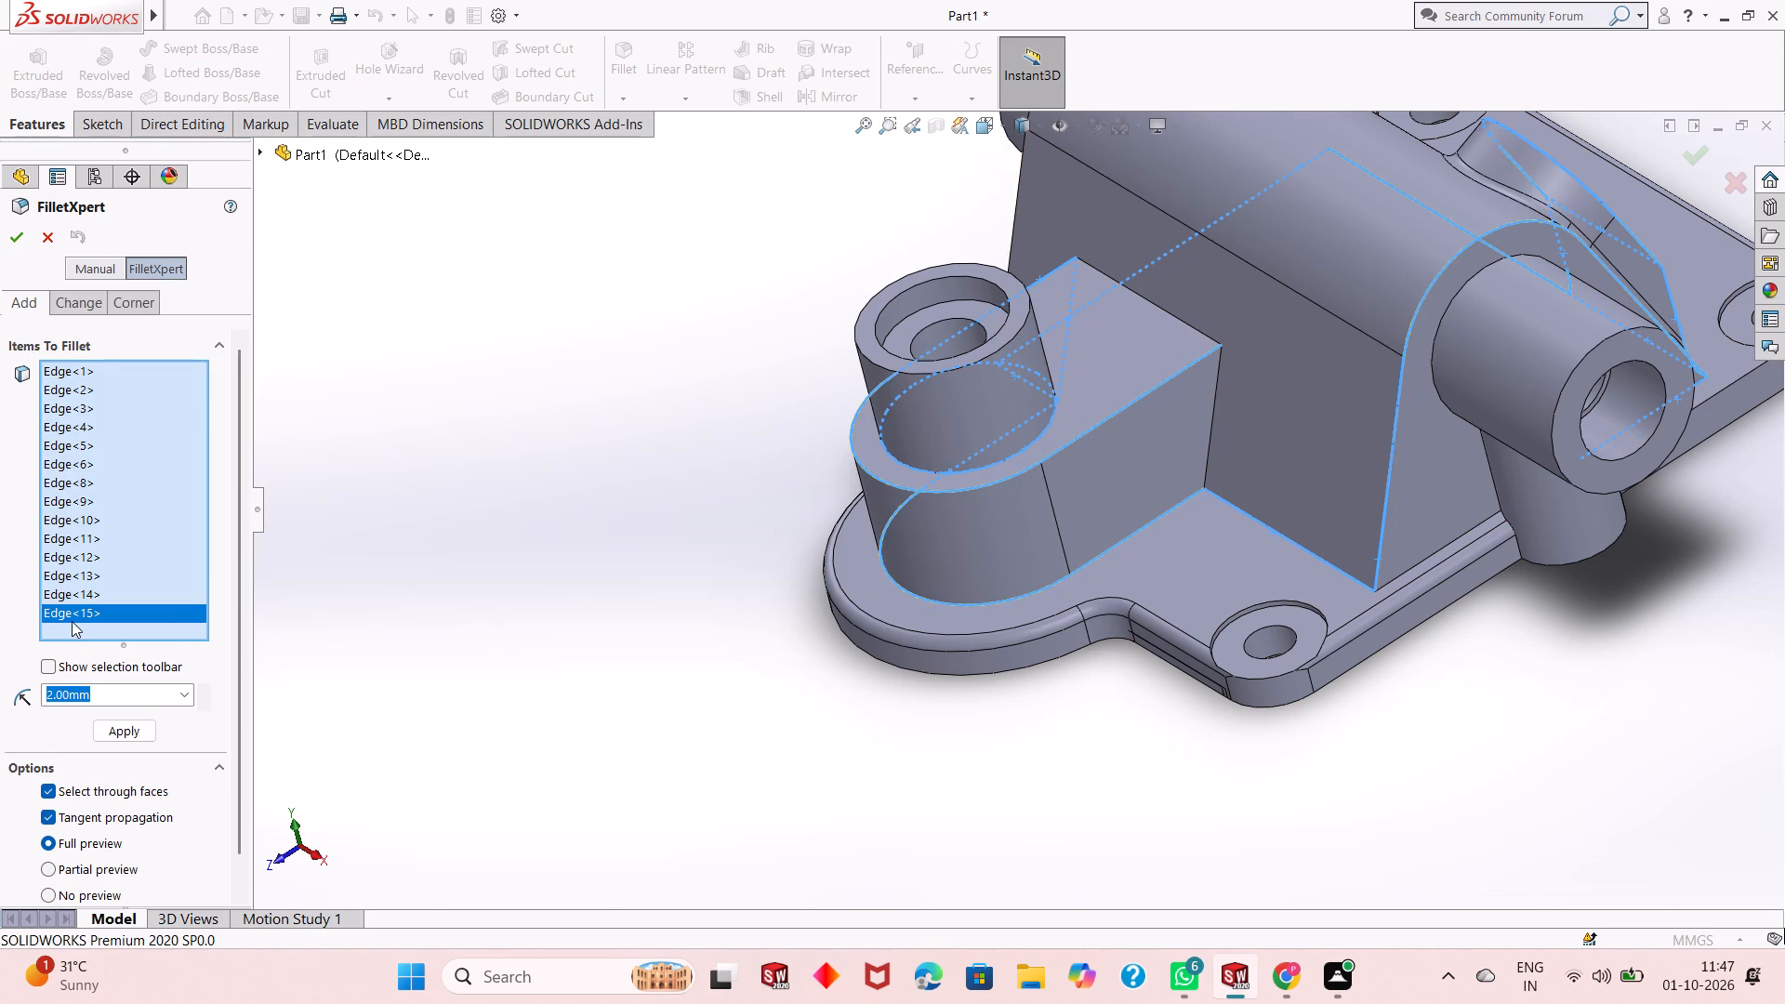
{"action": "right_click", "coordinate": [82, 613]}
{"action": "left_click", "coordinate": [136, 643]}
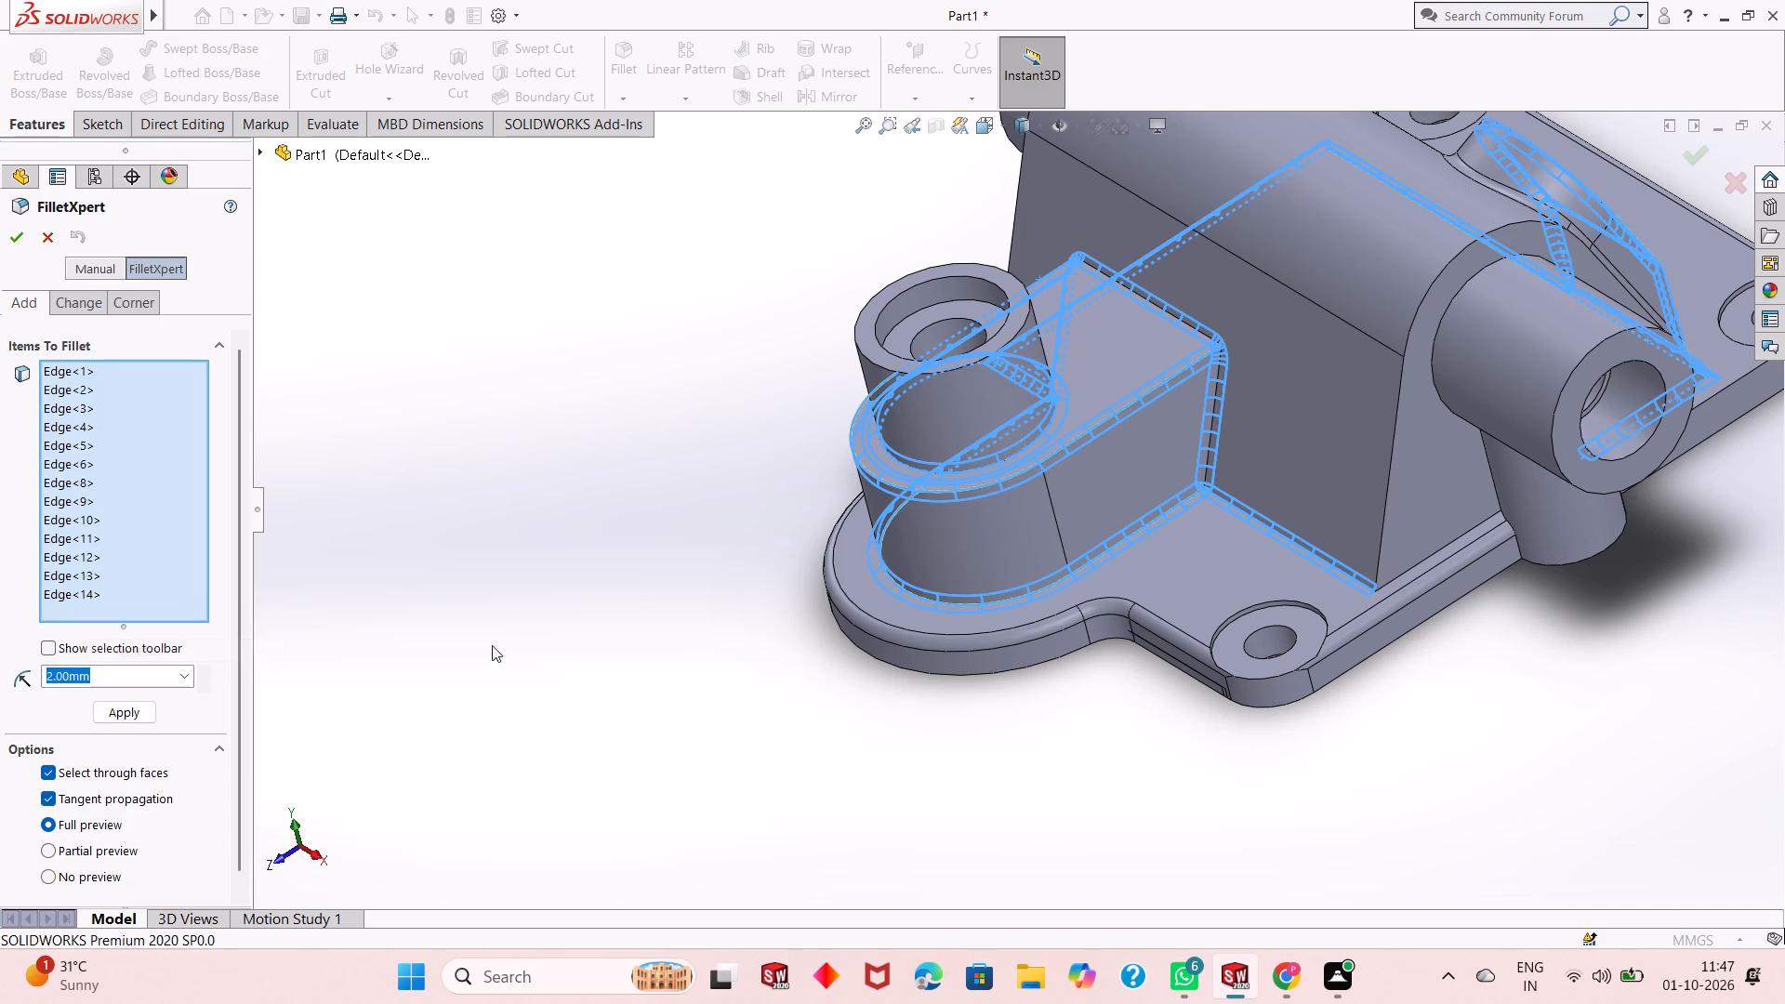
{"action": "left_click", "coordinate": [1416, 564]}
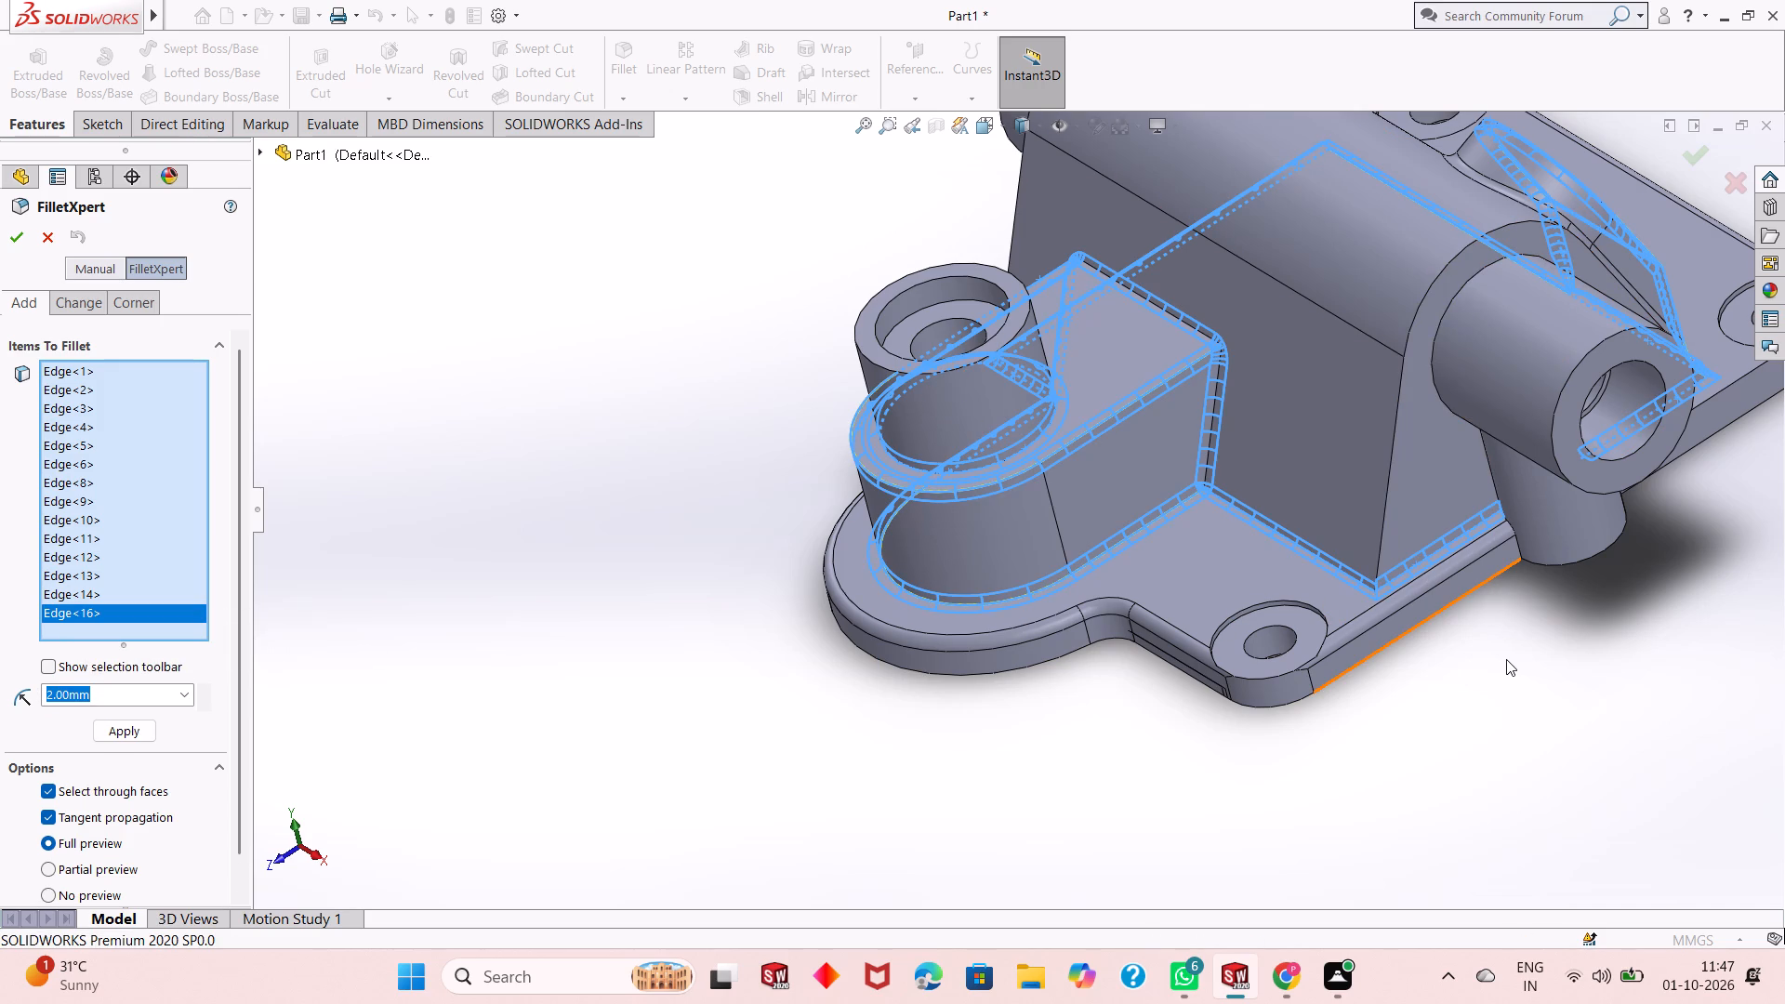
Add the edges where the vertical cylinder below the horizontal boss meets the body's end face and the flange, on both sides, to the 2 mm fillet.
{"action": "scroll", "coordinate": [1508, 529], "scroll_direction": "down", "scroll_amount": 3}
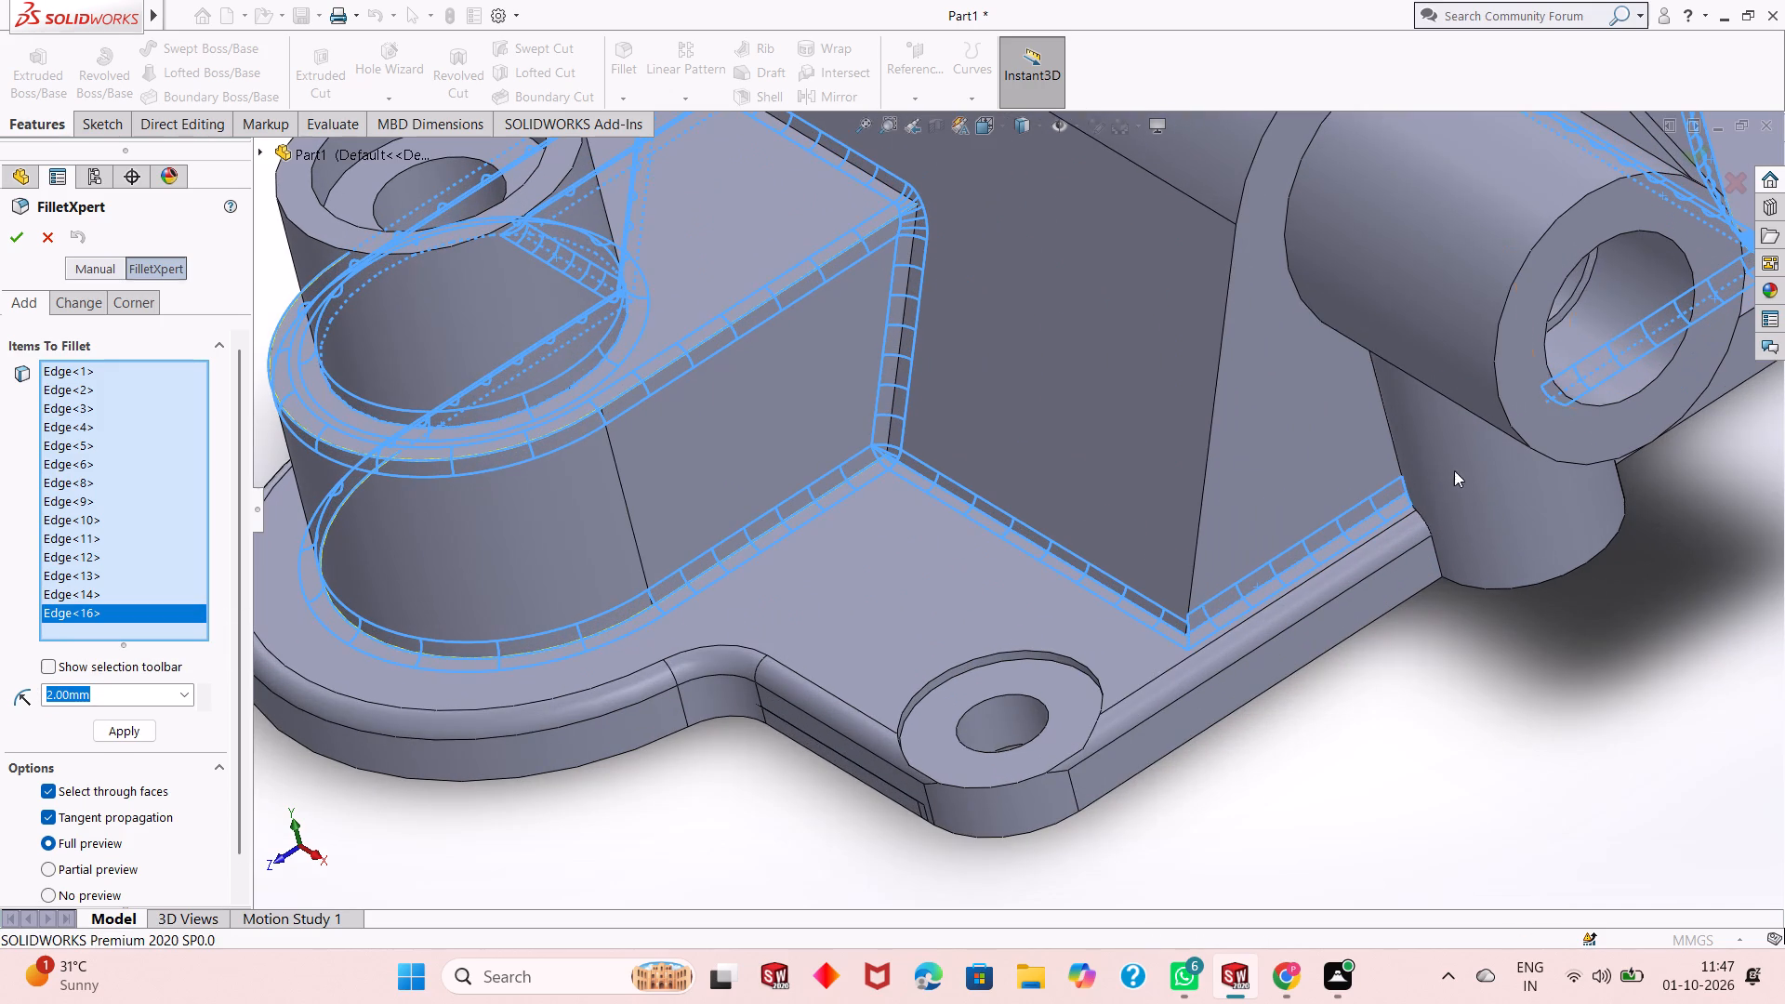
{"action": "left_click", "coordinate": [1397, 456]}
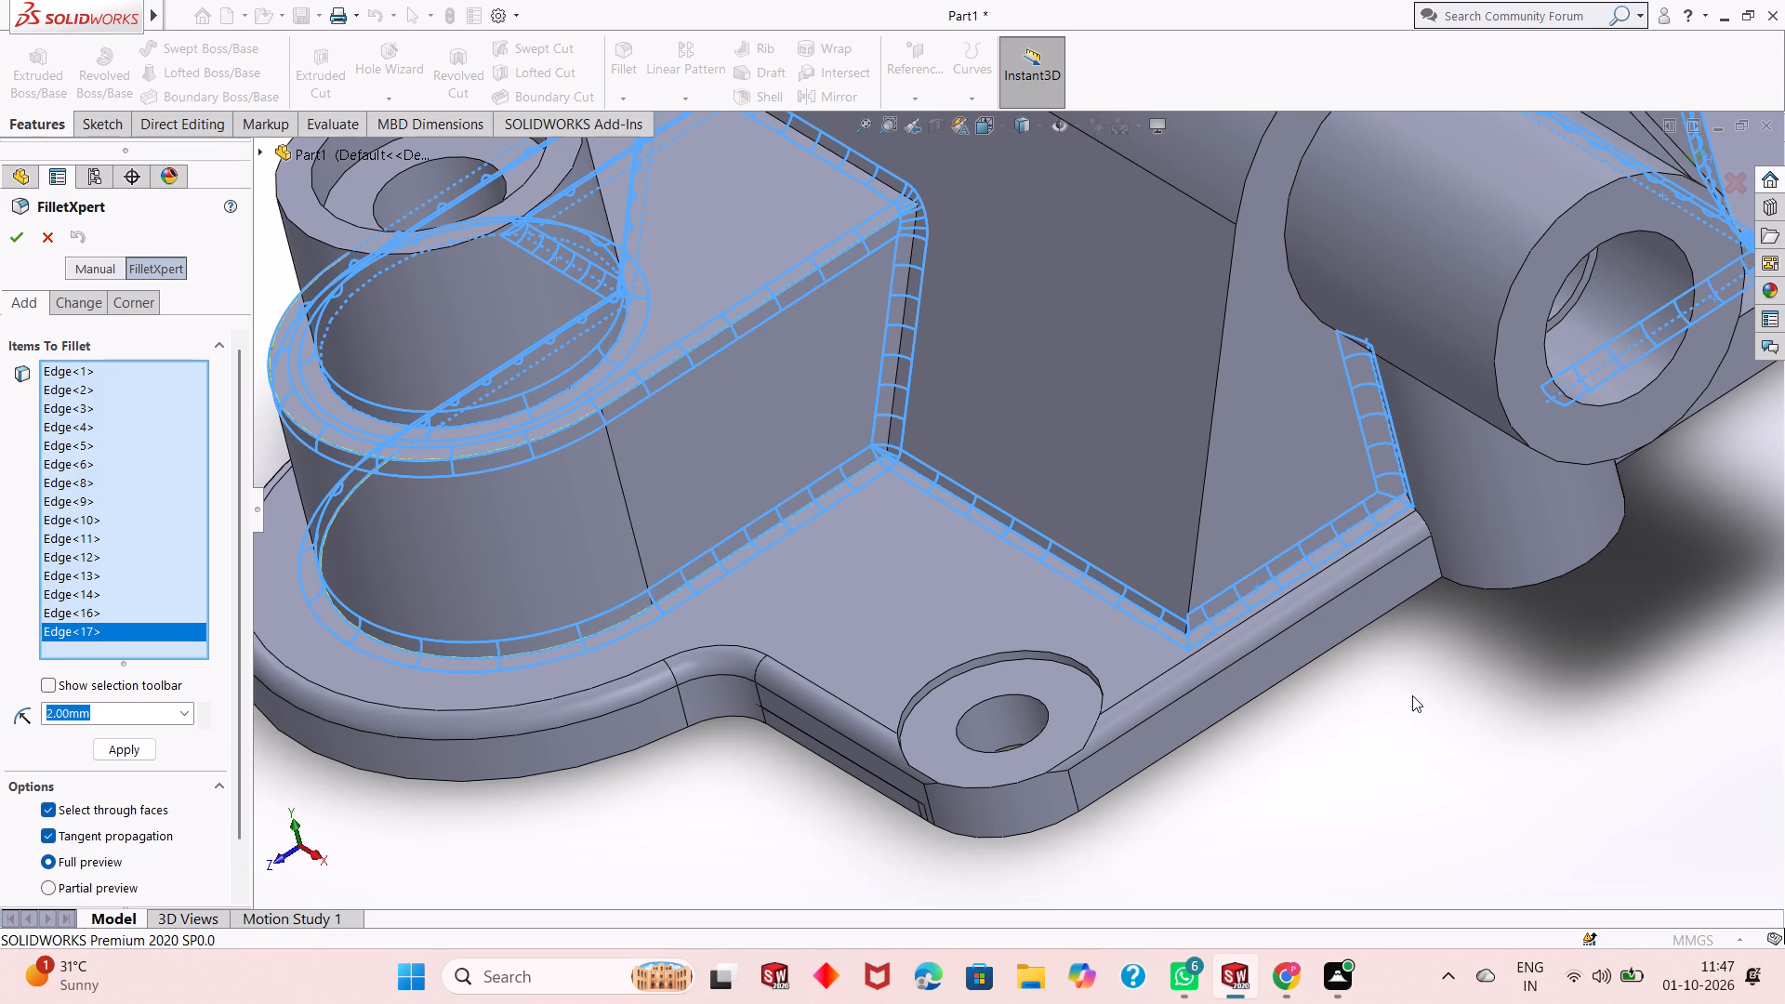
{"action": "middle_click_drag", "start_coordinate": [1399, 685], "coordinate": [1254, 657]}
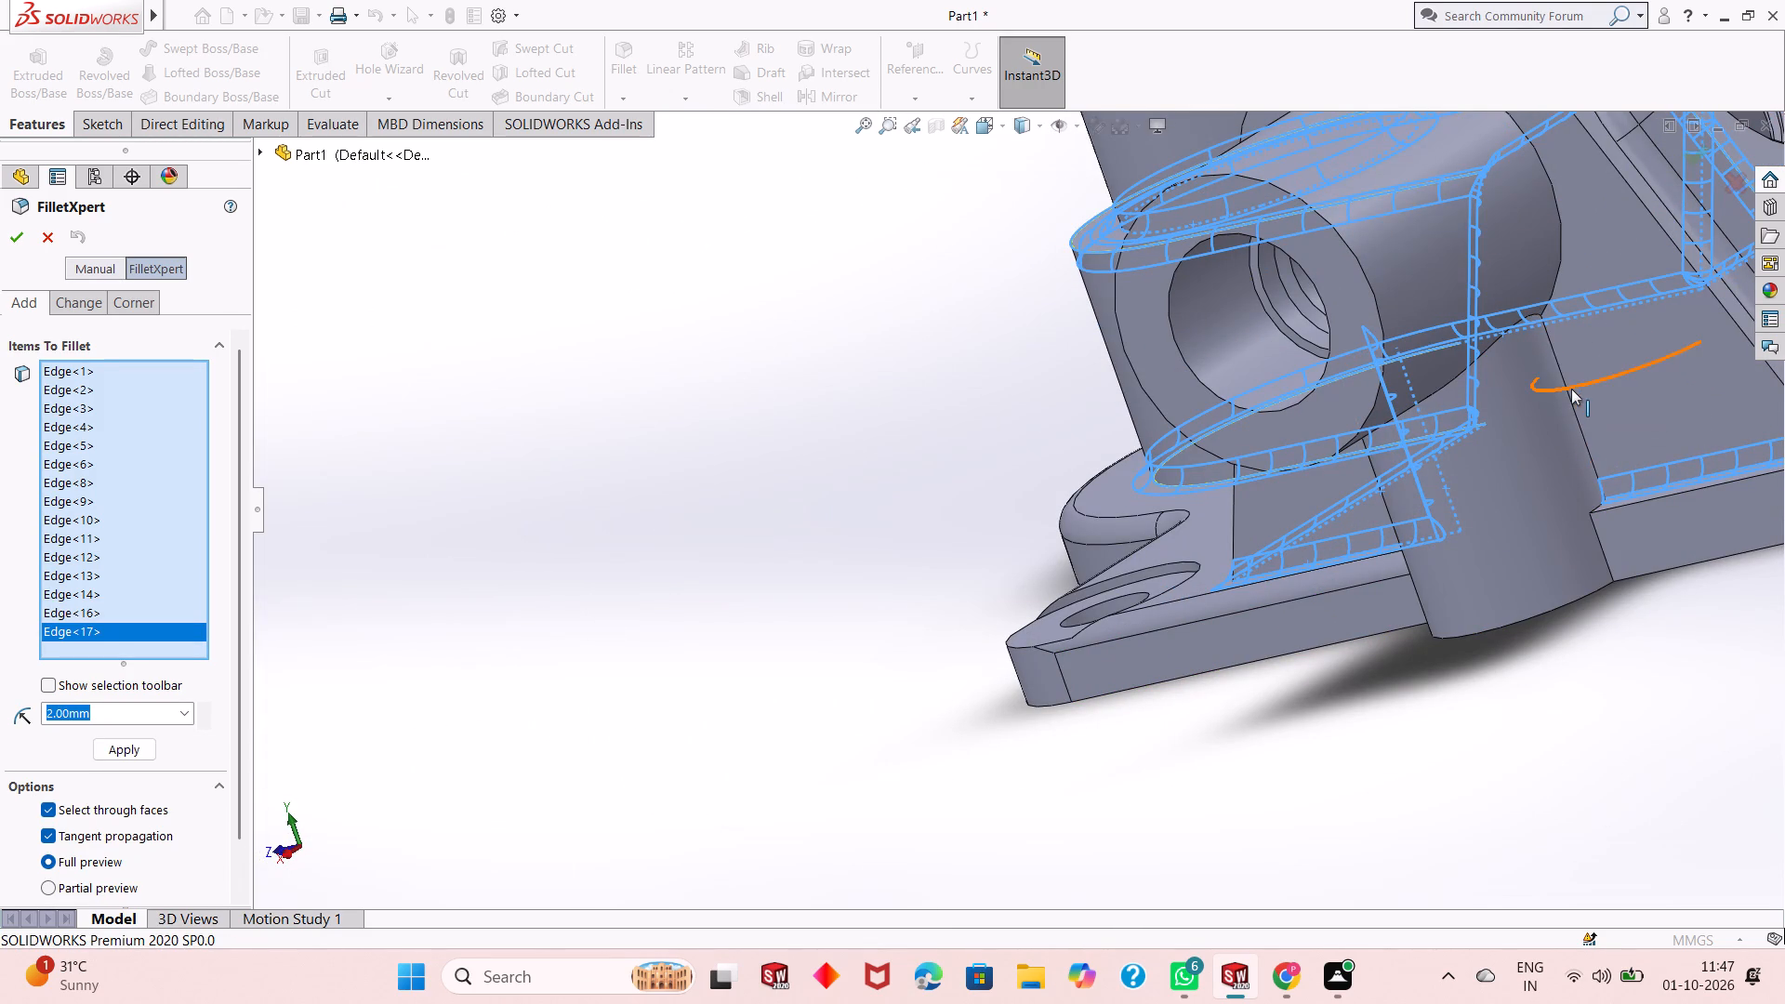
{"action": "left_click", "coordinate": [1567, 396]}
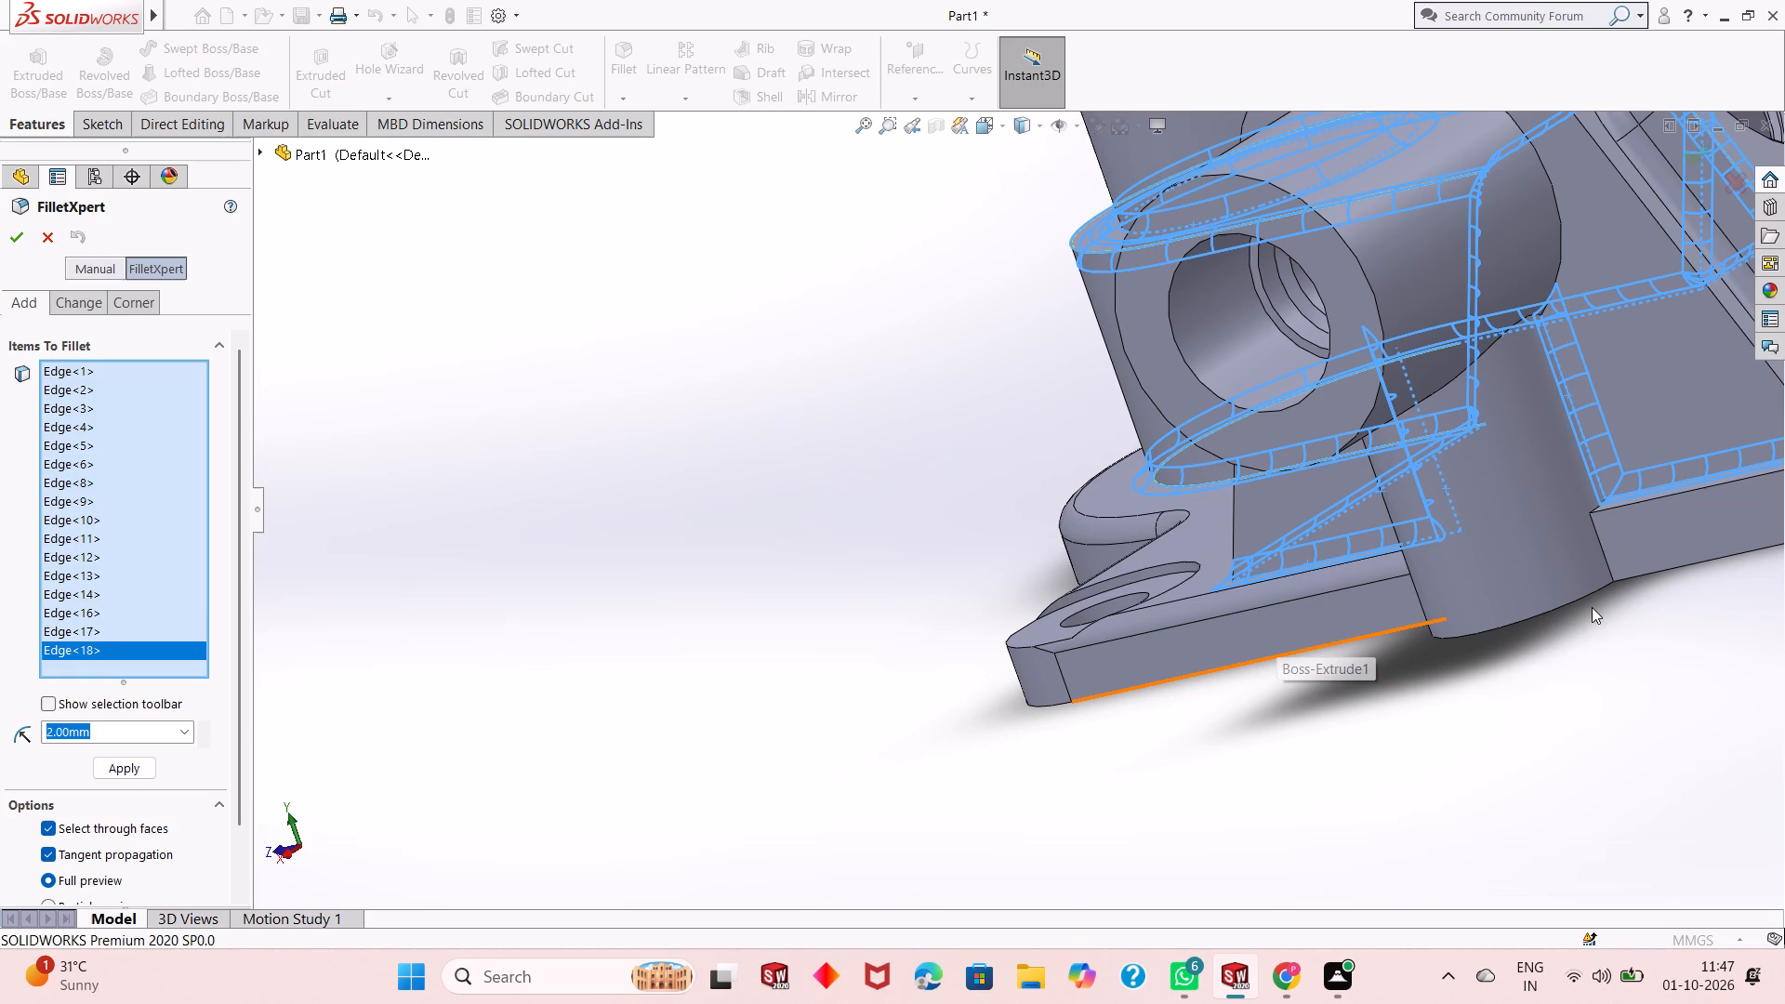
{"action": "left_click", "coordinate": [1605, 557]}
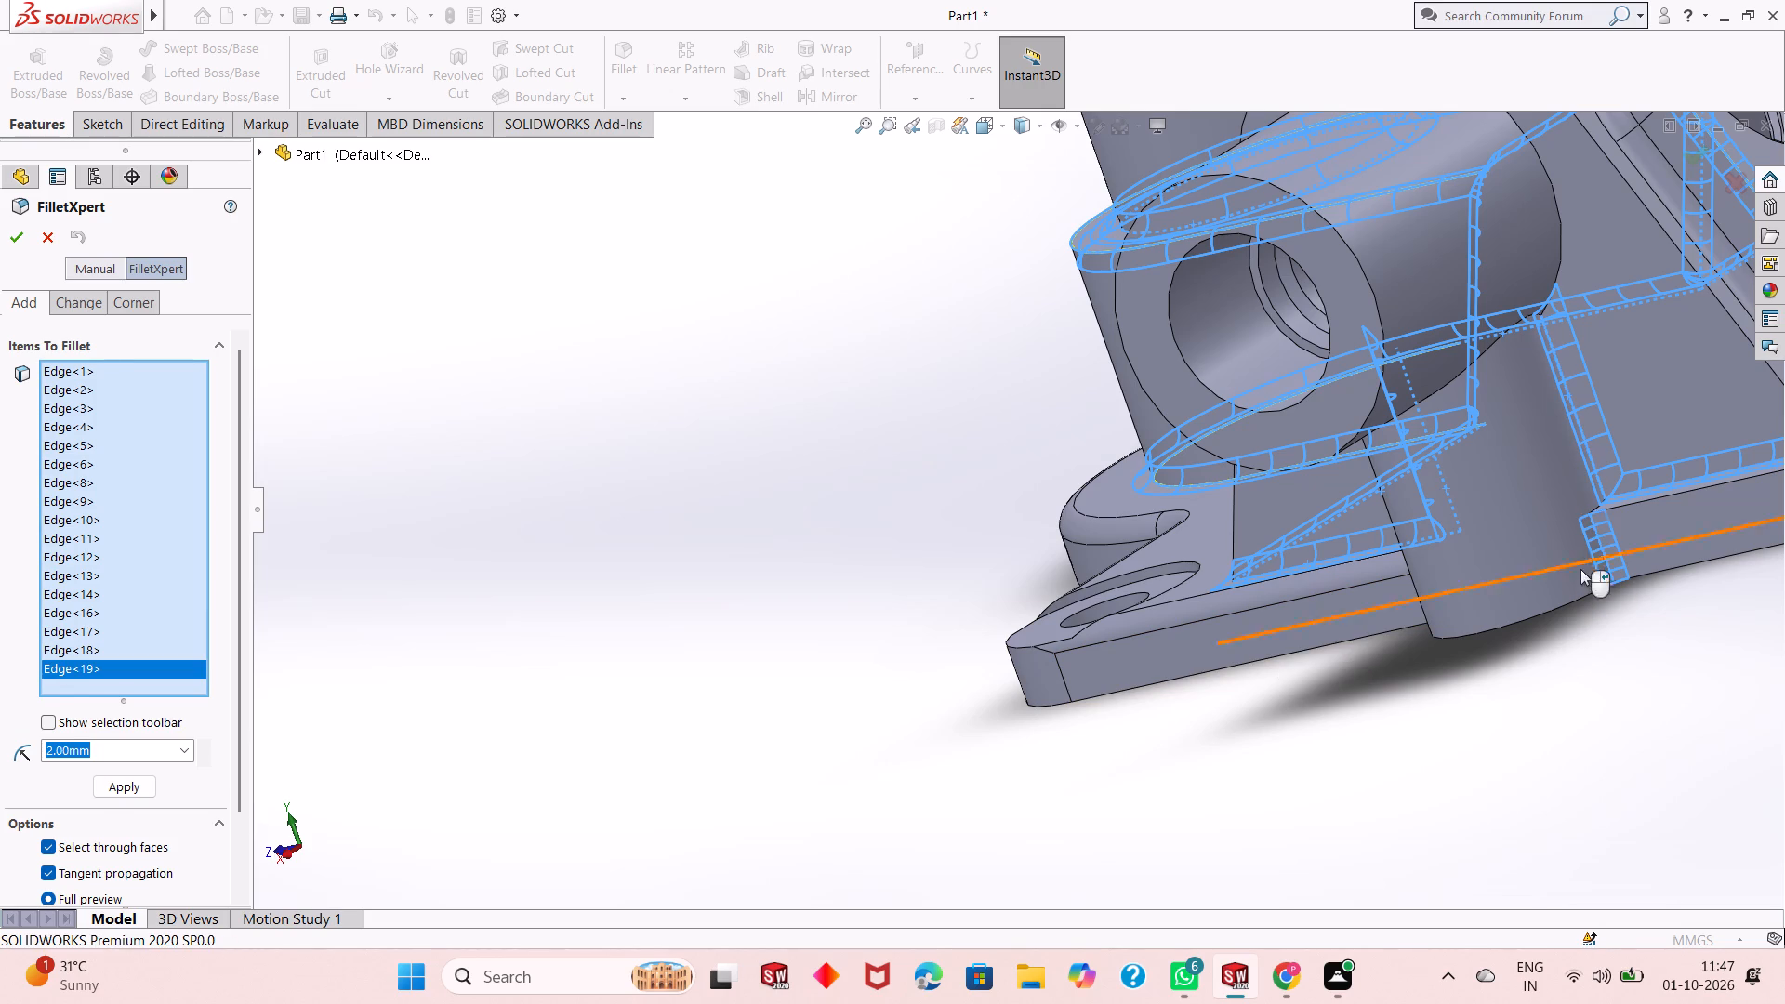
{"action": "scroll", "coordinate": [1620, 477], "scroll_direction": "down", "scroll_amount": 3}
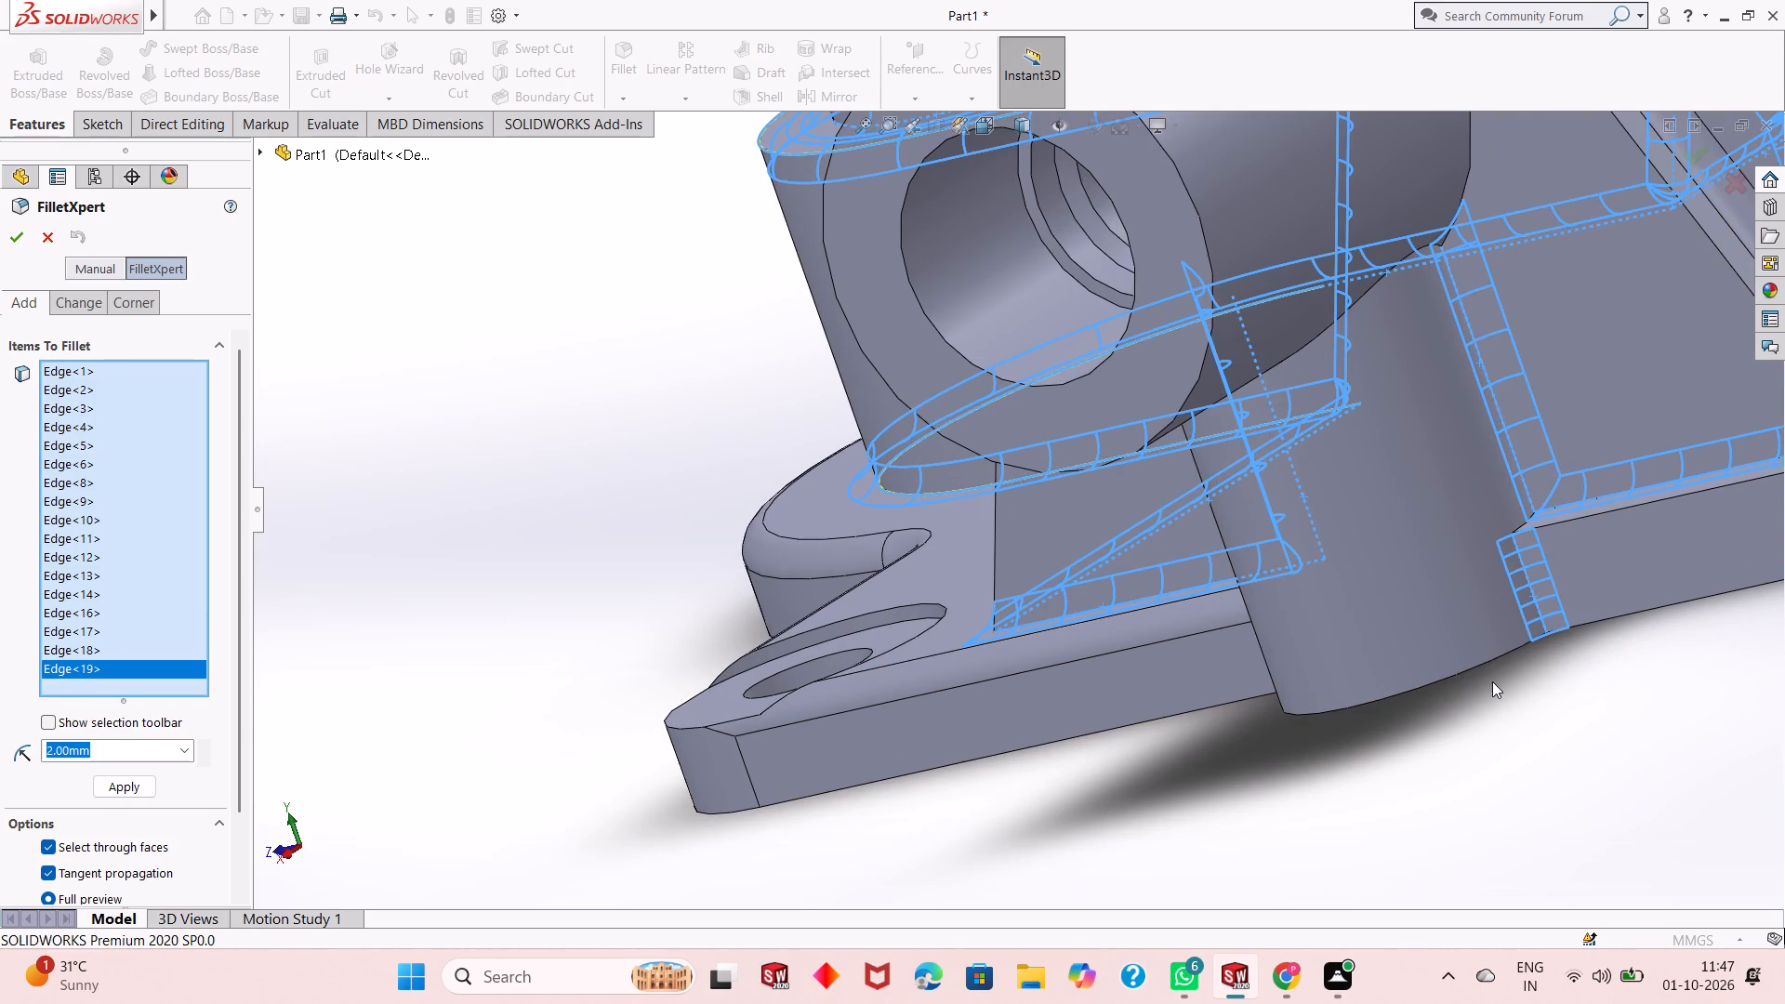
{"action": "middle_click_drag", "start_coordinate": [1492, 681], "coordinate": [1466, 745]}
{"action": "left_click", "coordinate": [1479, 534]}
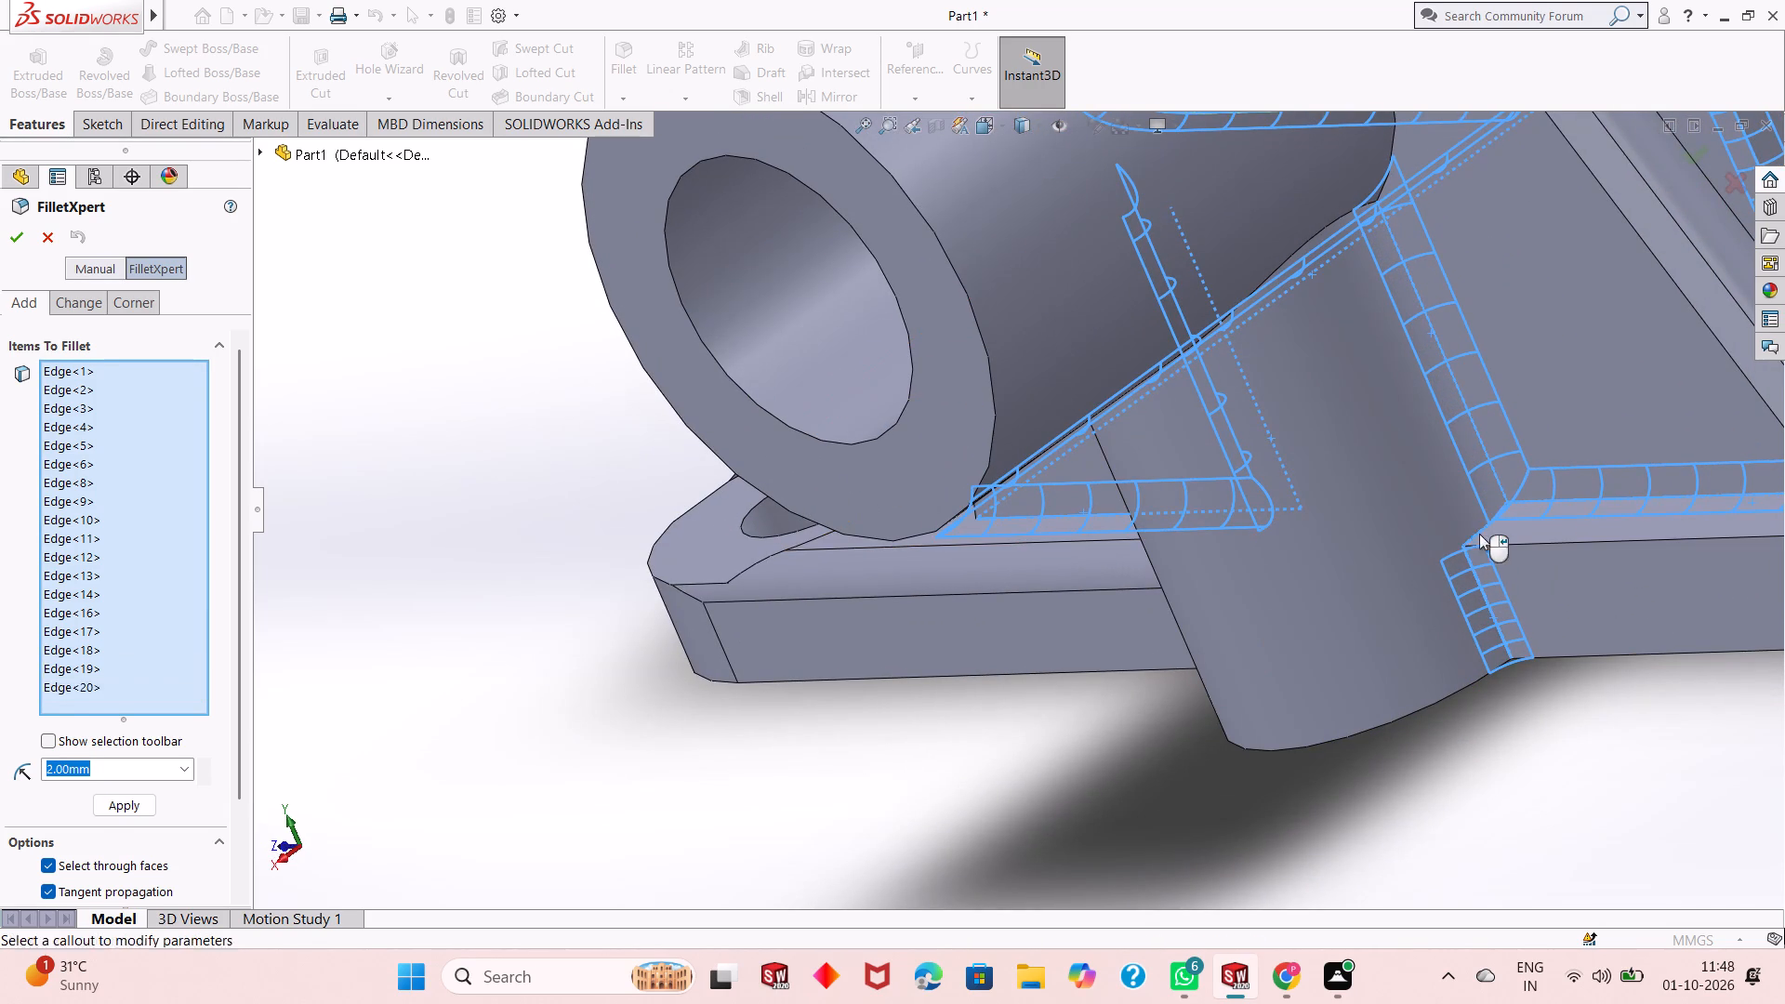
{"action": "middle_click_drag", "start_coordinate": [1117, 670], "coordinate": [1253, 627]}
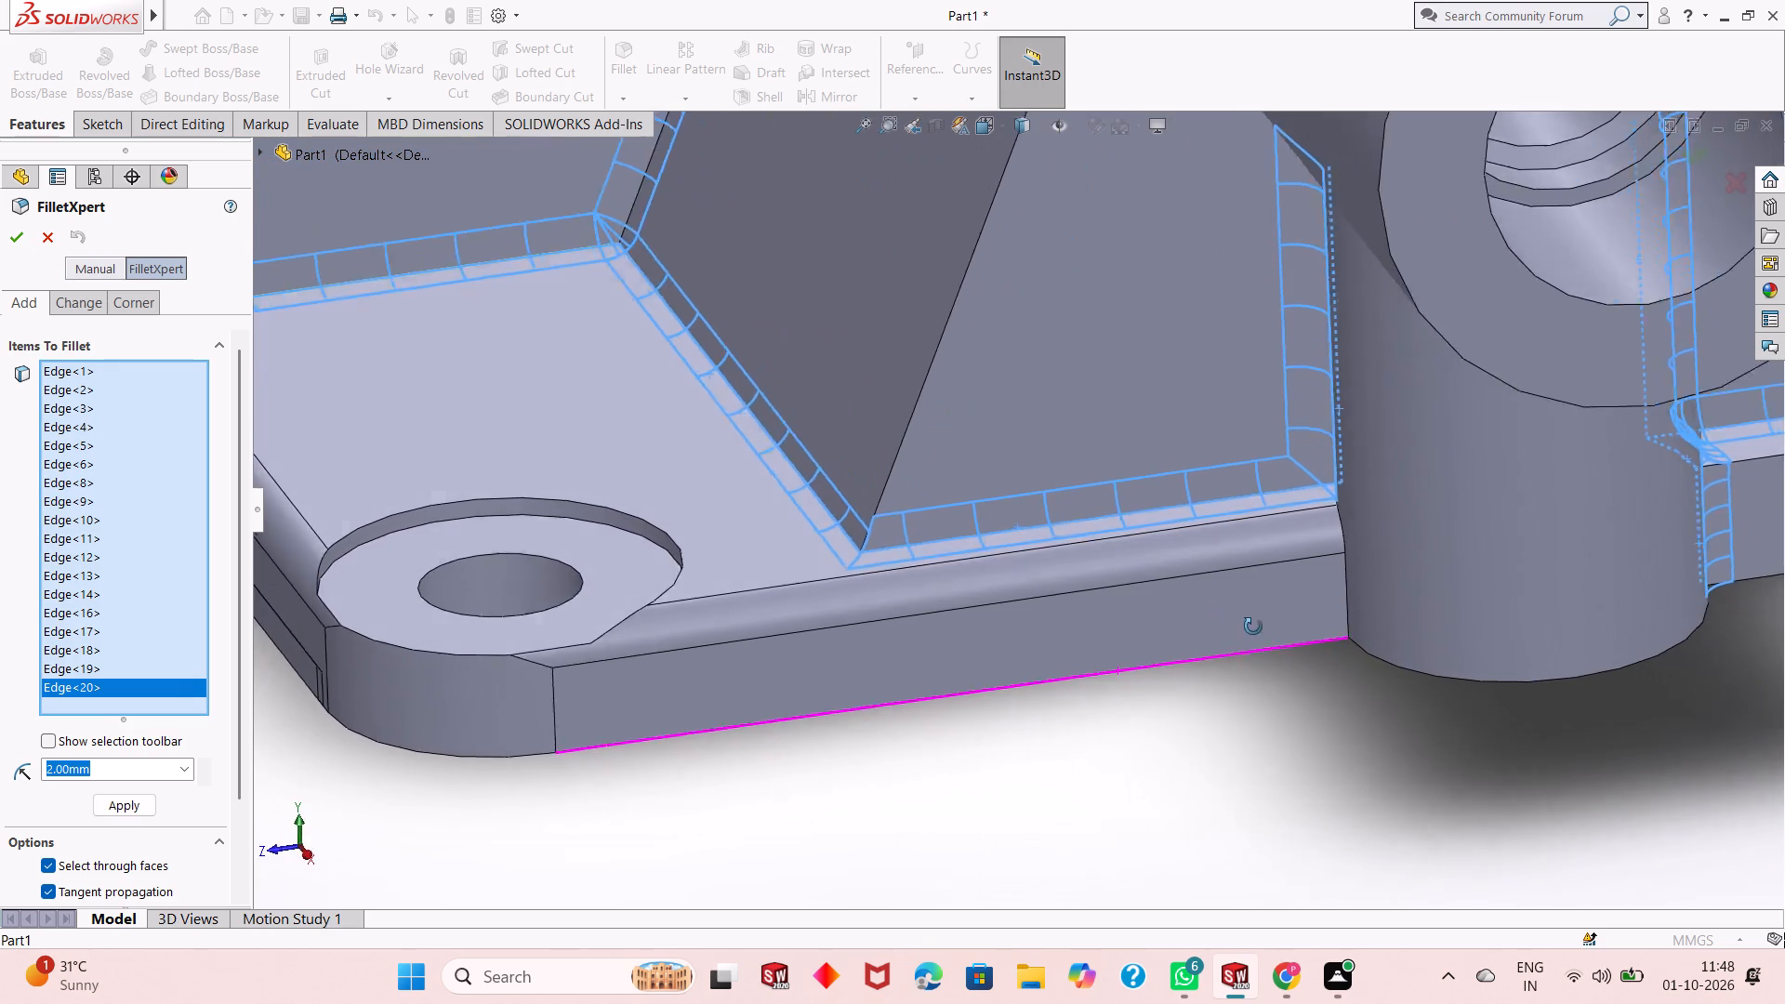
{"action": "middle_click_drag", "start_coordinate": [1253, 627], "coordinate": [1276, 656]}
{"action": "scroll", "coordinate": [1311, 455], "scroll_direction": "down", "scroll_amount": 3}
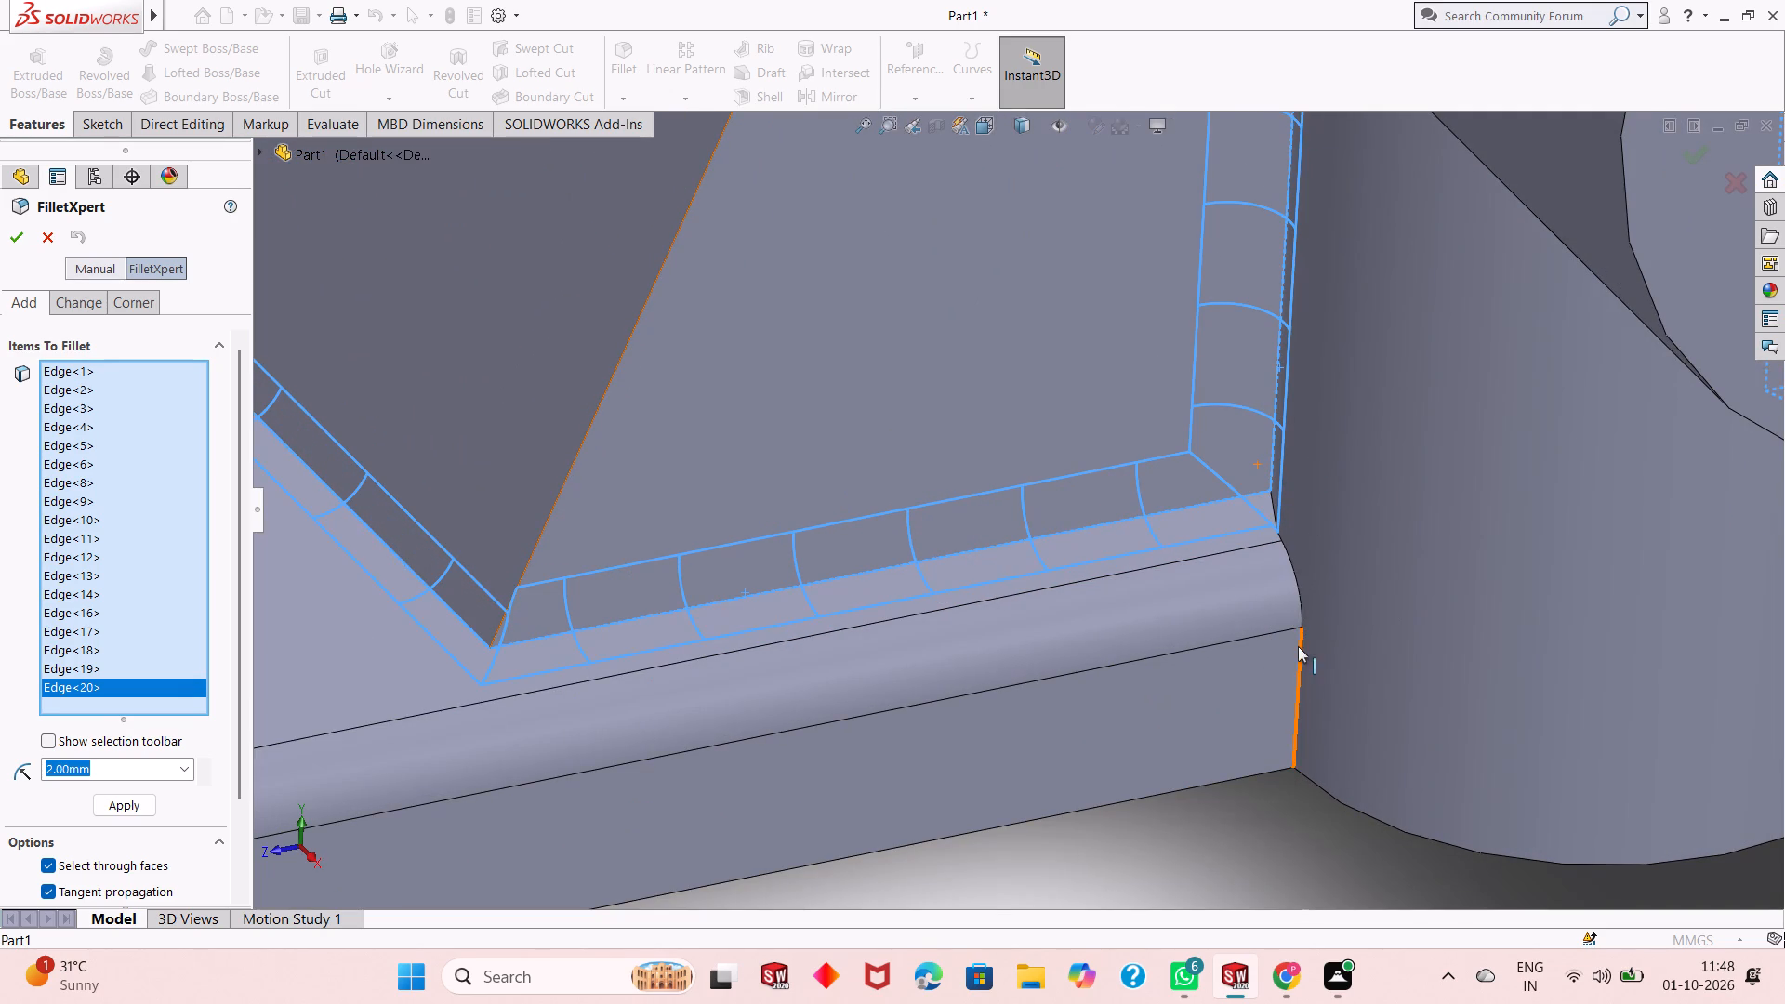
{"action": "left_click", "coordinate": [1298, 680]}
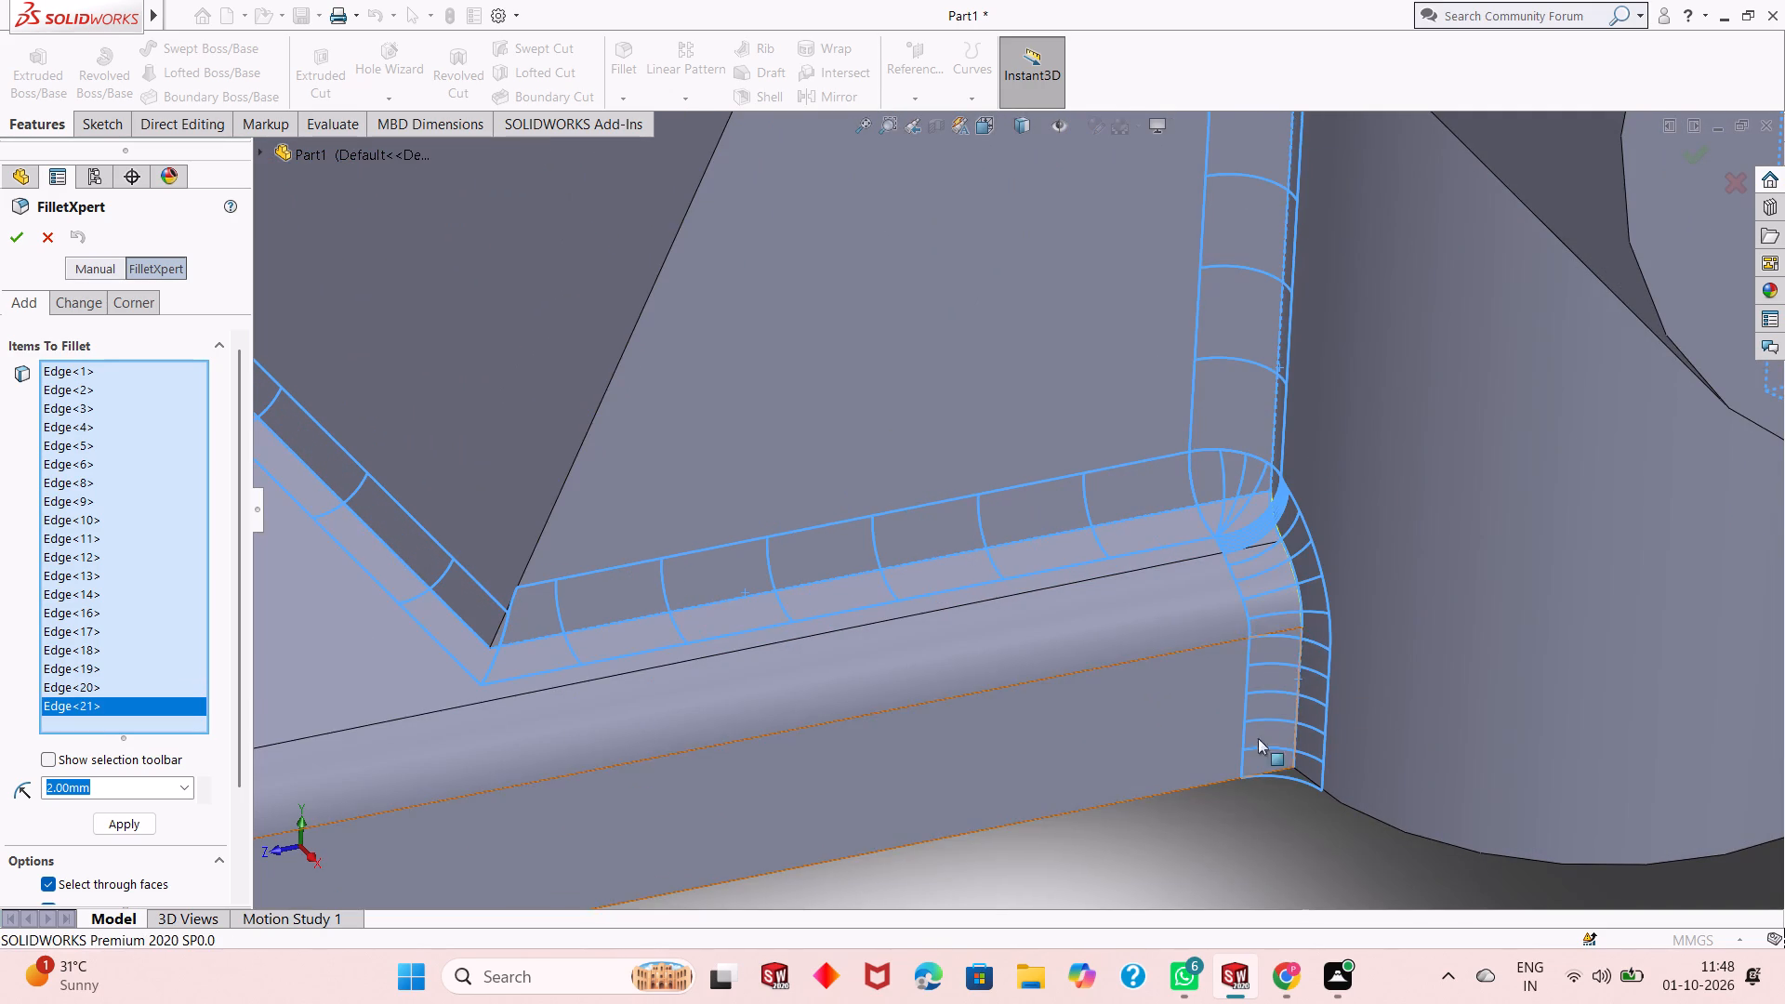
Apply the 2 mm fillet to all the selected edges and finish the fillet command.
{"action": "scroll", "coordinate": [1253, 747], "scroll_direction": "up", "scroll_amount": 10}
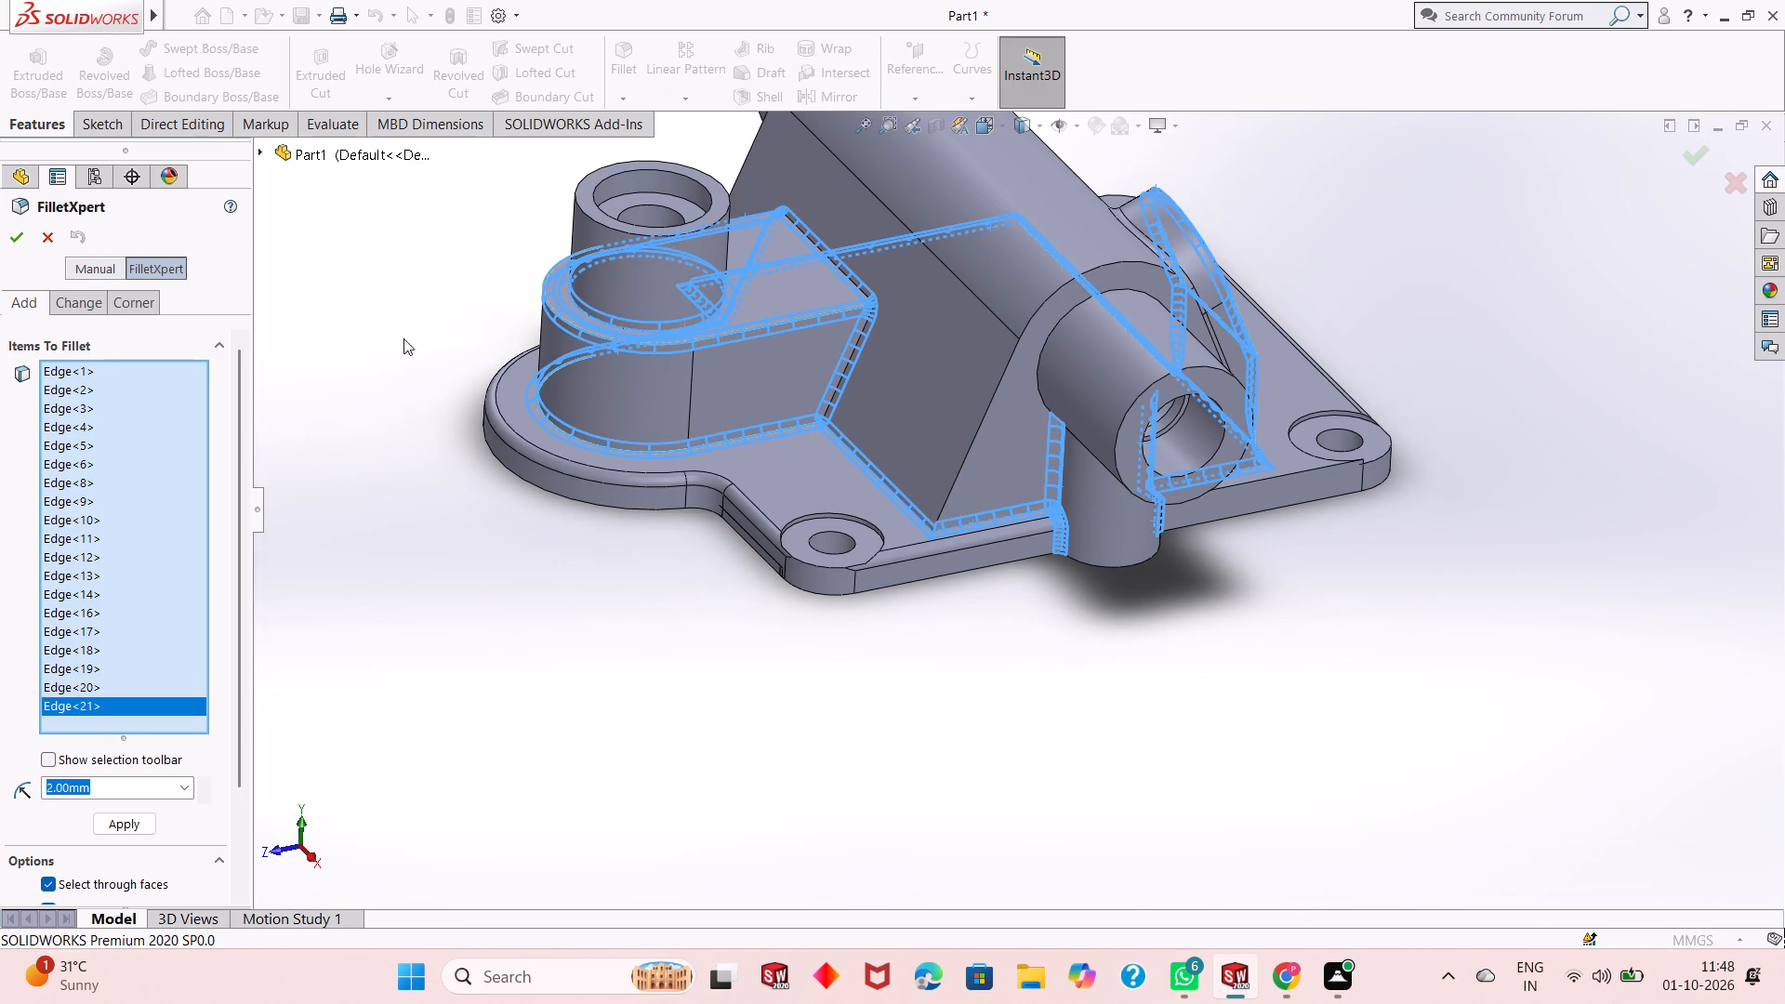
{"action": "left_click", "coordinate": [13, 237]}
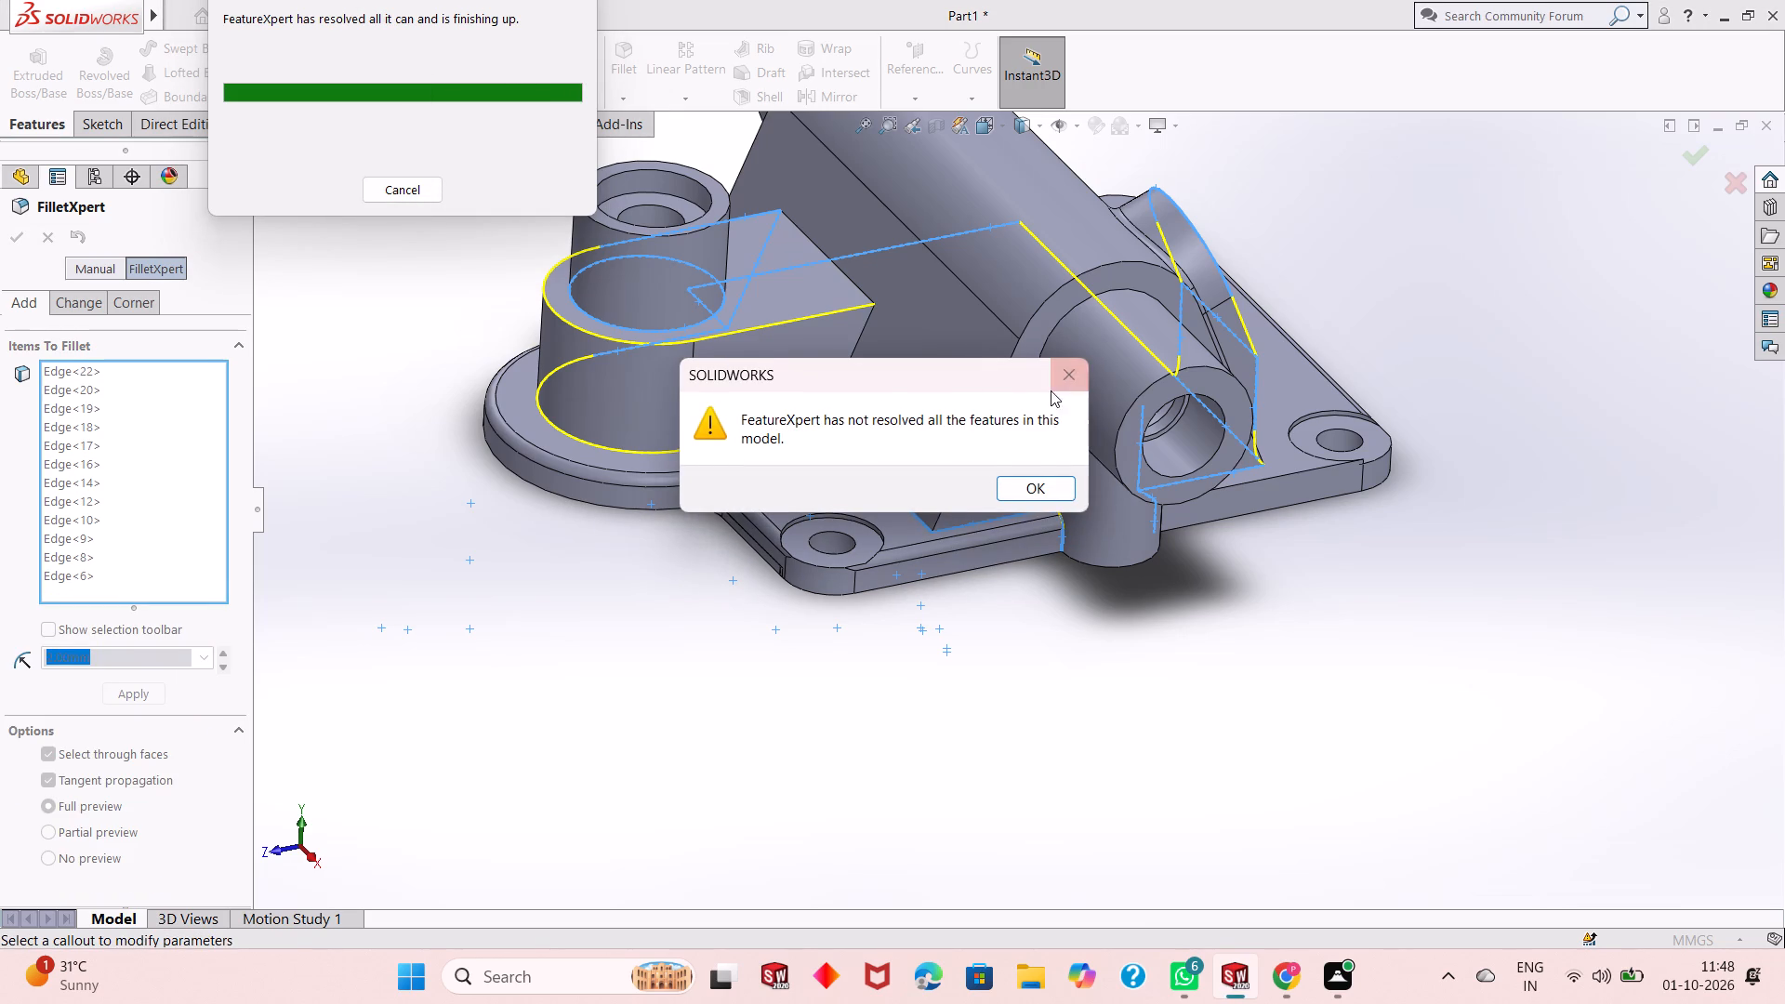
{"action": "left_click", "coordinate": [1035, 497]}
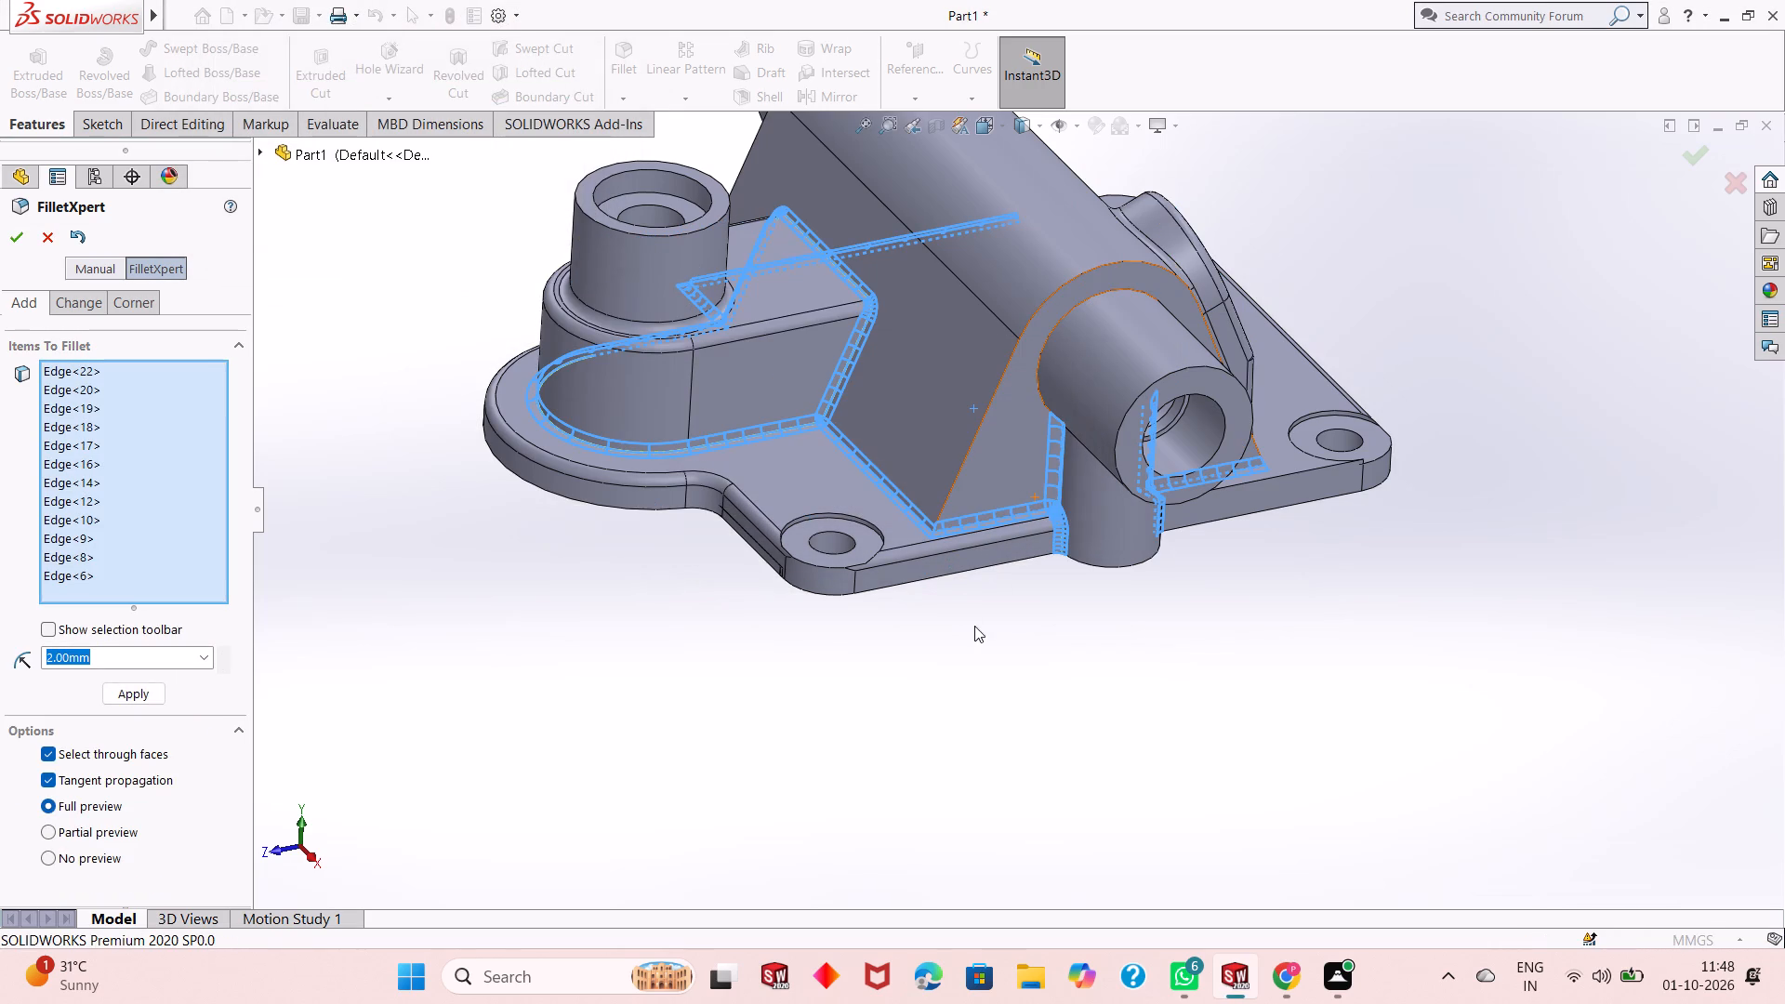
{"action": "left_click", "coordinate": [15, 238]}
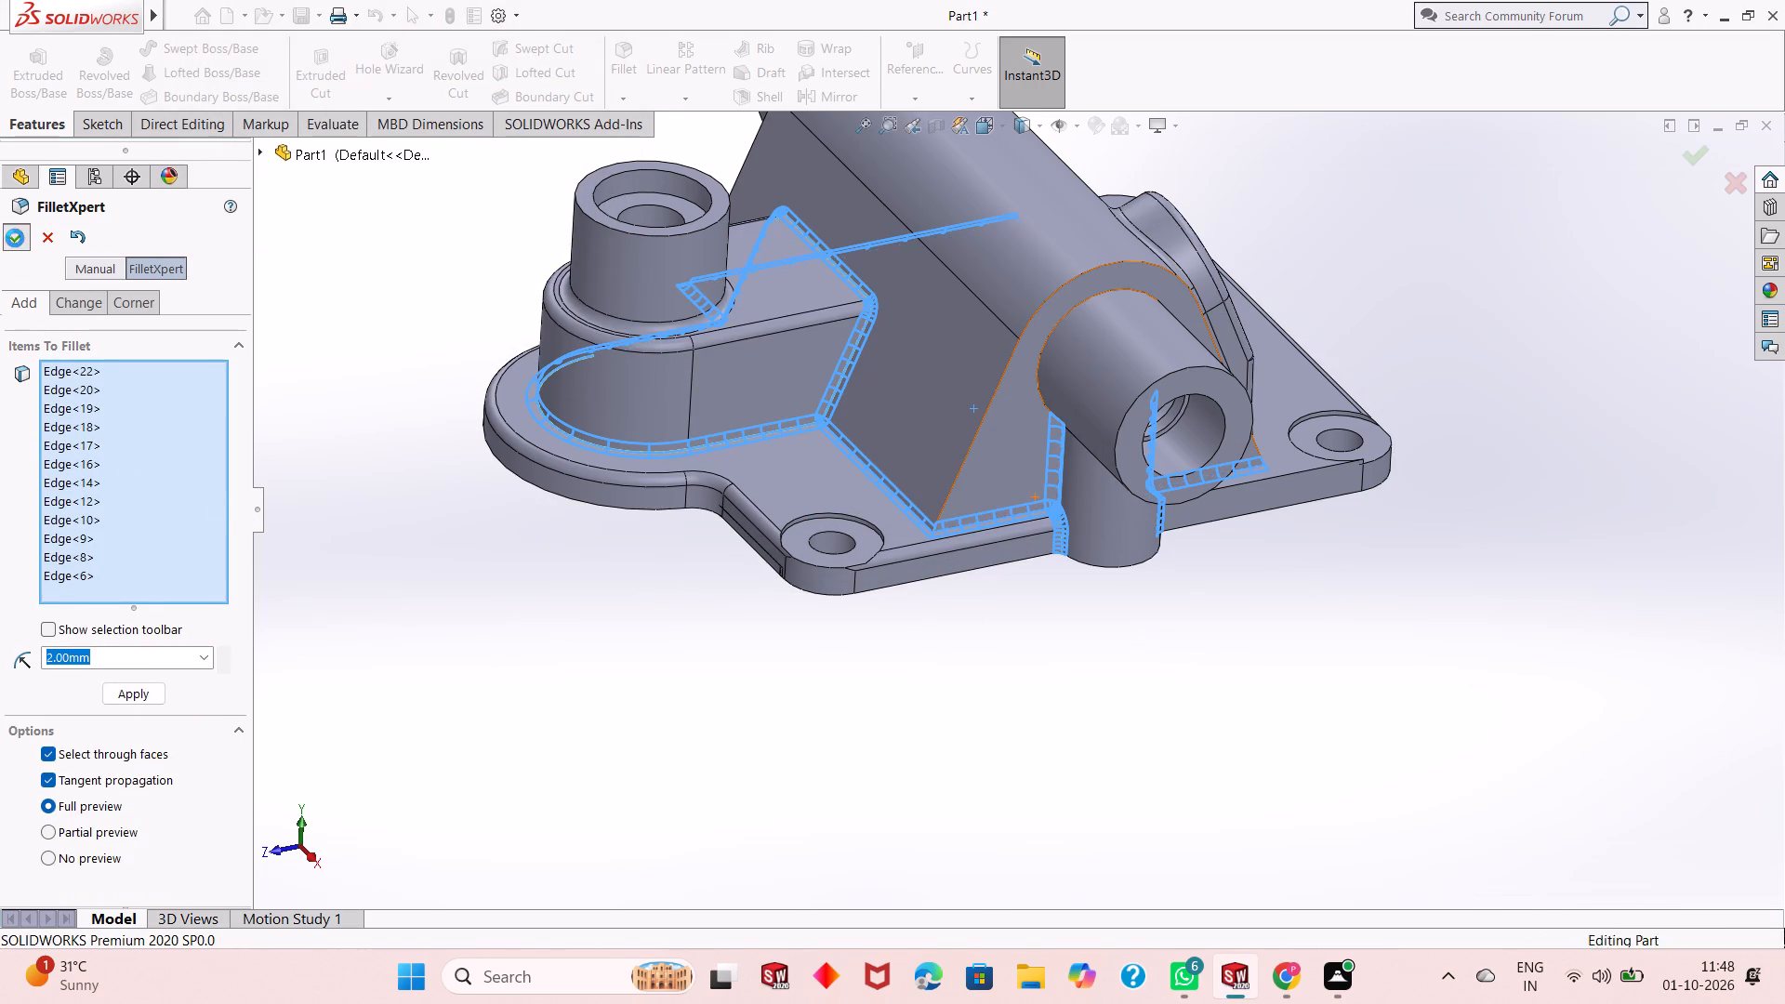
{"action": "left_click", "coordinate": [676, 601]}
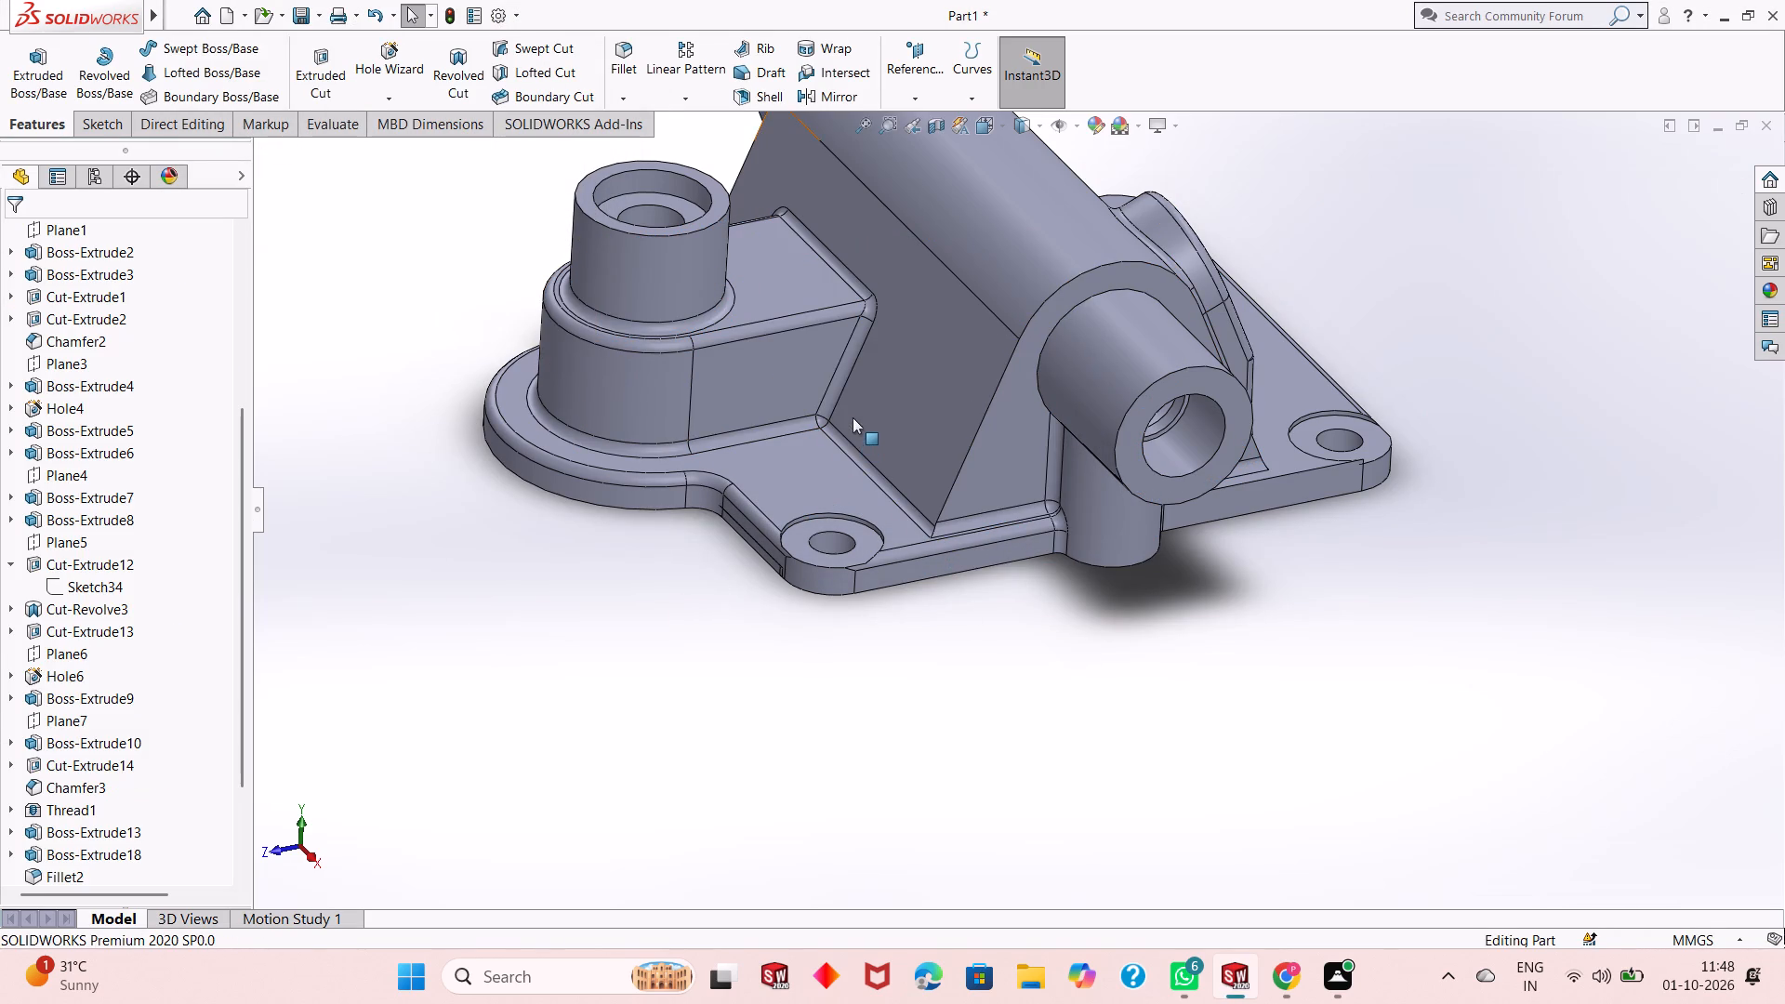
Examine the flange, boss block and both sides of the horizontal boss for edges that still need rounding.
{"action": "scroll", "coordinate": [846, 426], "scroll_direction": "up", "scroll_amount": 4}
{"action": "scroll", "coordinate": [990, 324], "scroll_direction": "down", "scroll_amount": 2}
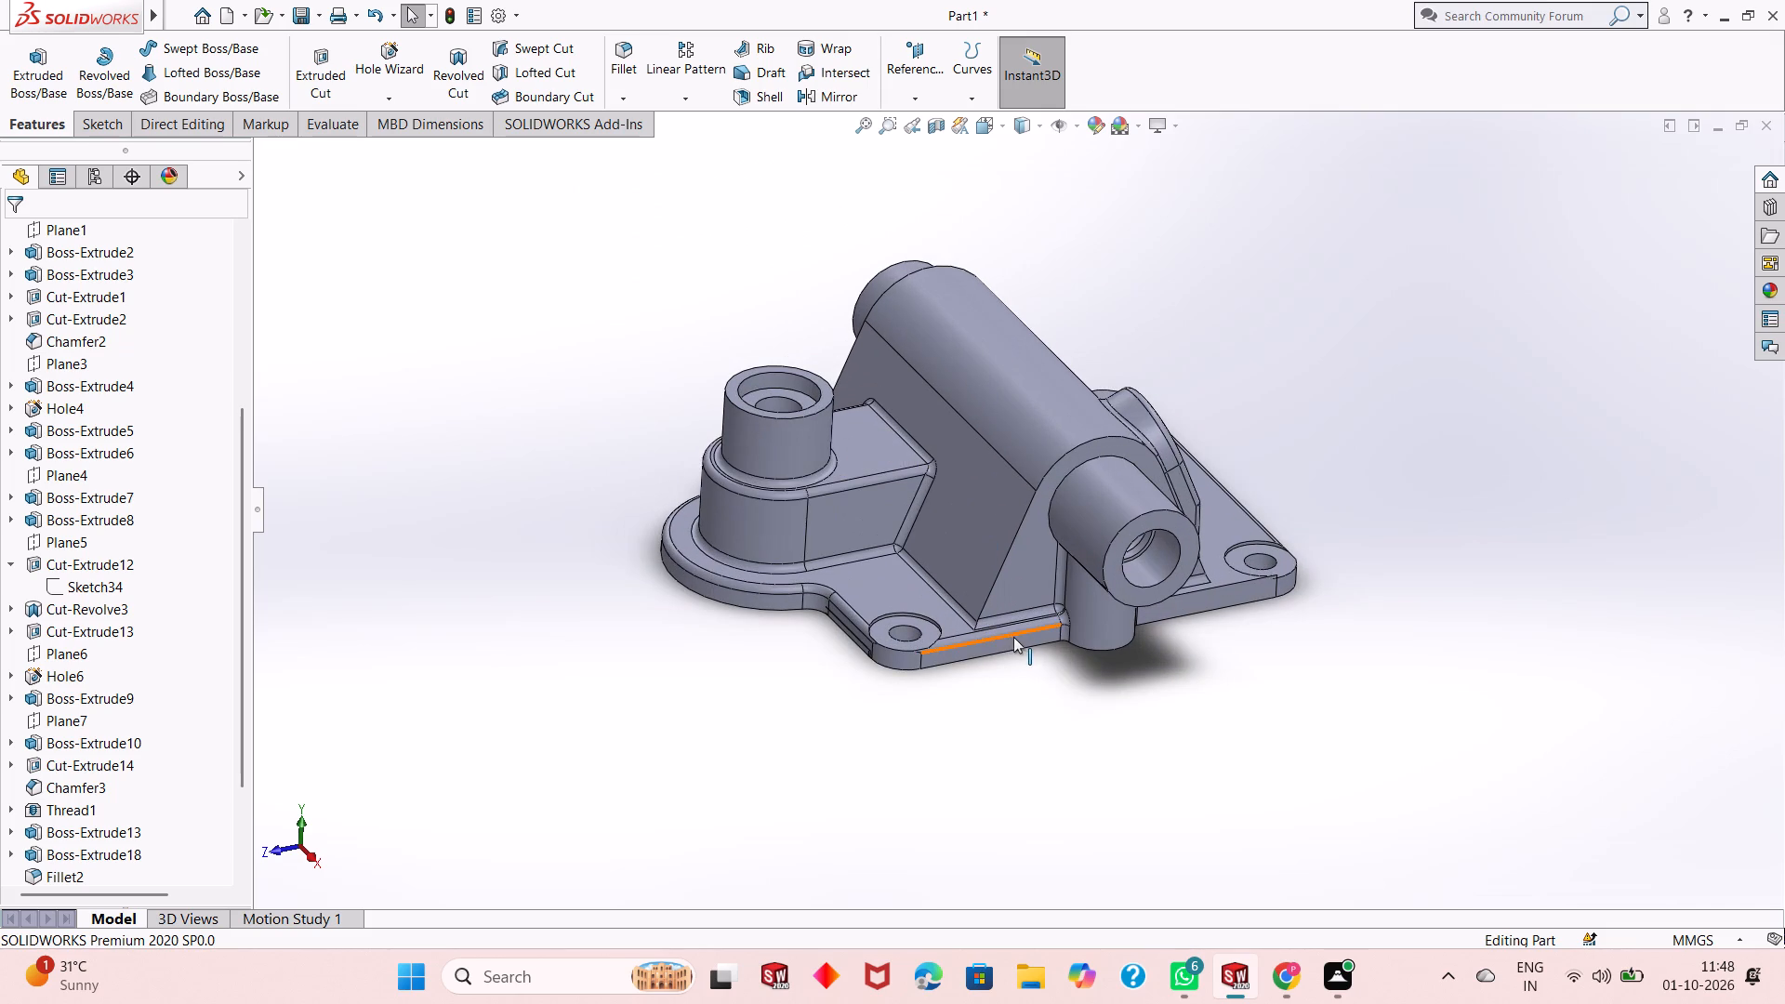
{"action": "scroll", "coordinate": [965, 444], "scroll_direction": "down", "scroll_amount": 1}
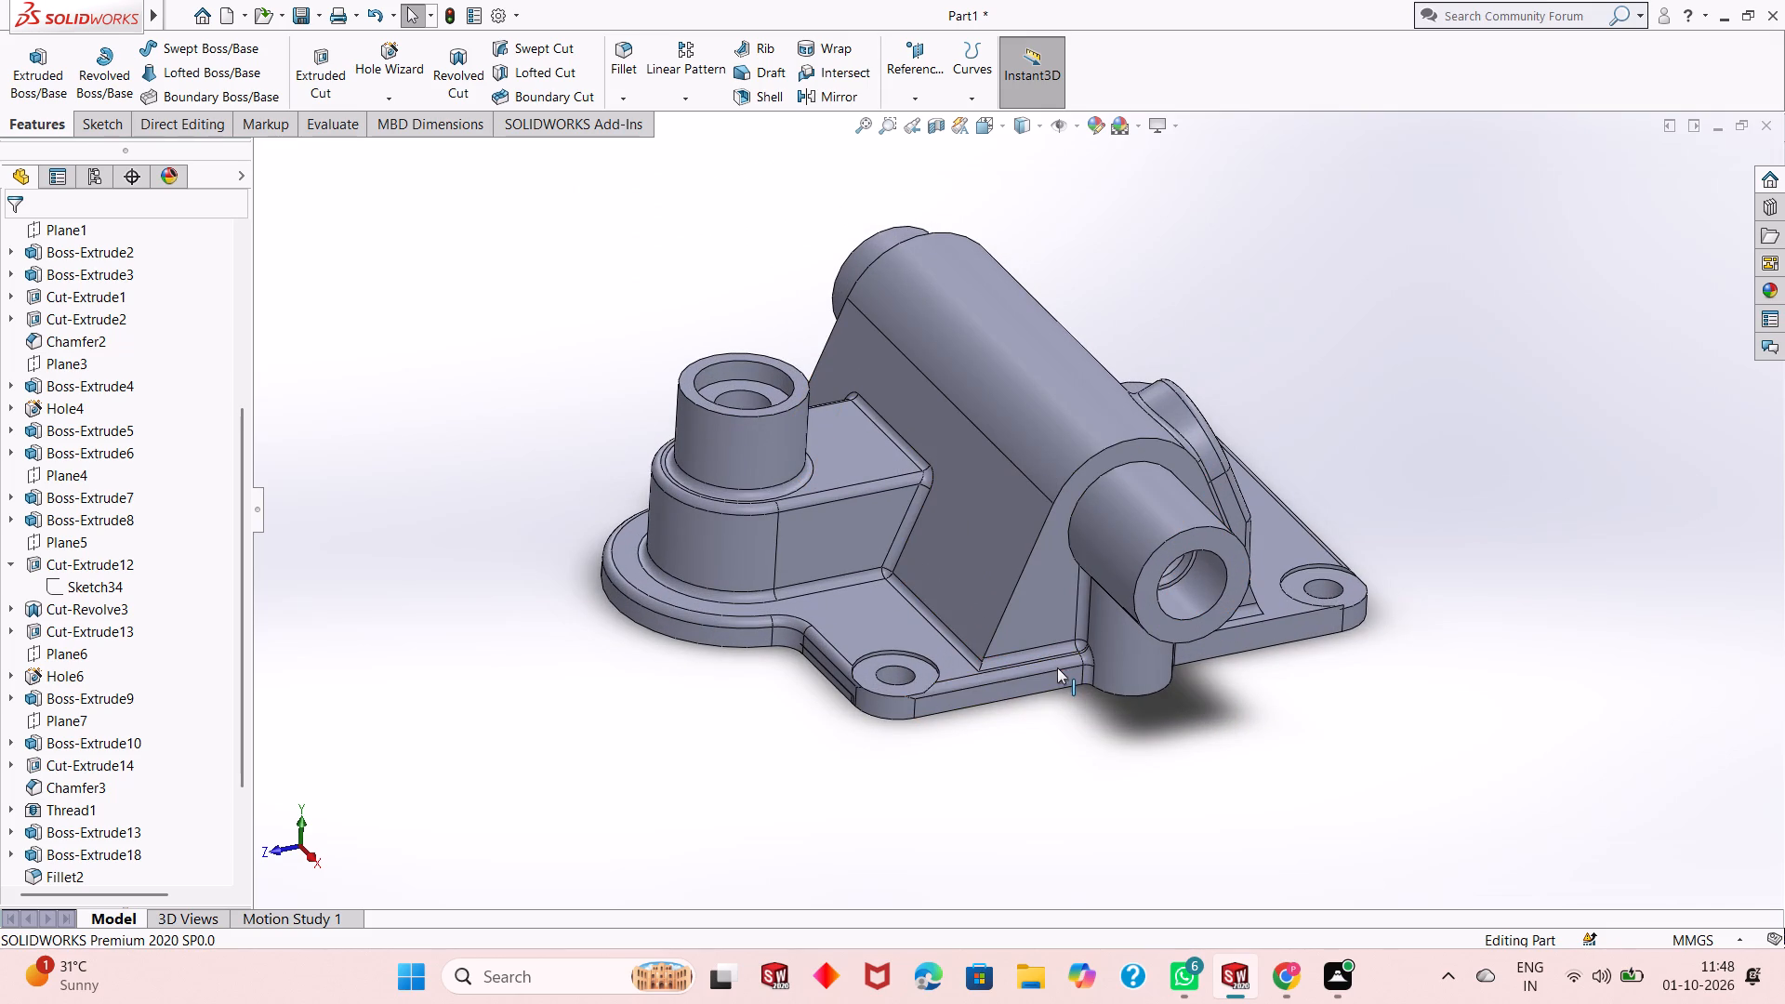
{"action": "scroll", "coordinate": [1057, 669], "scroll_direction": "down", "scroll_amount": 1}
{"action": "scroll", "coordinate": [1057, 670], "scroll_direction": "up", "scroll_amount": 2}
{"action": "scroll", "coordinate": [971, 279], "scroll_direction": "down", "scroll_amount": 2}
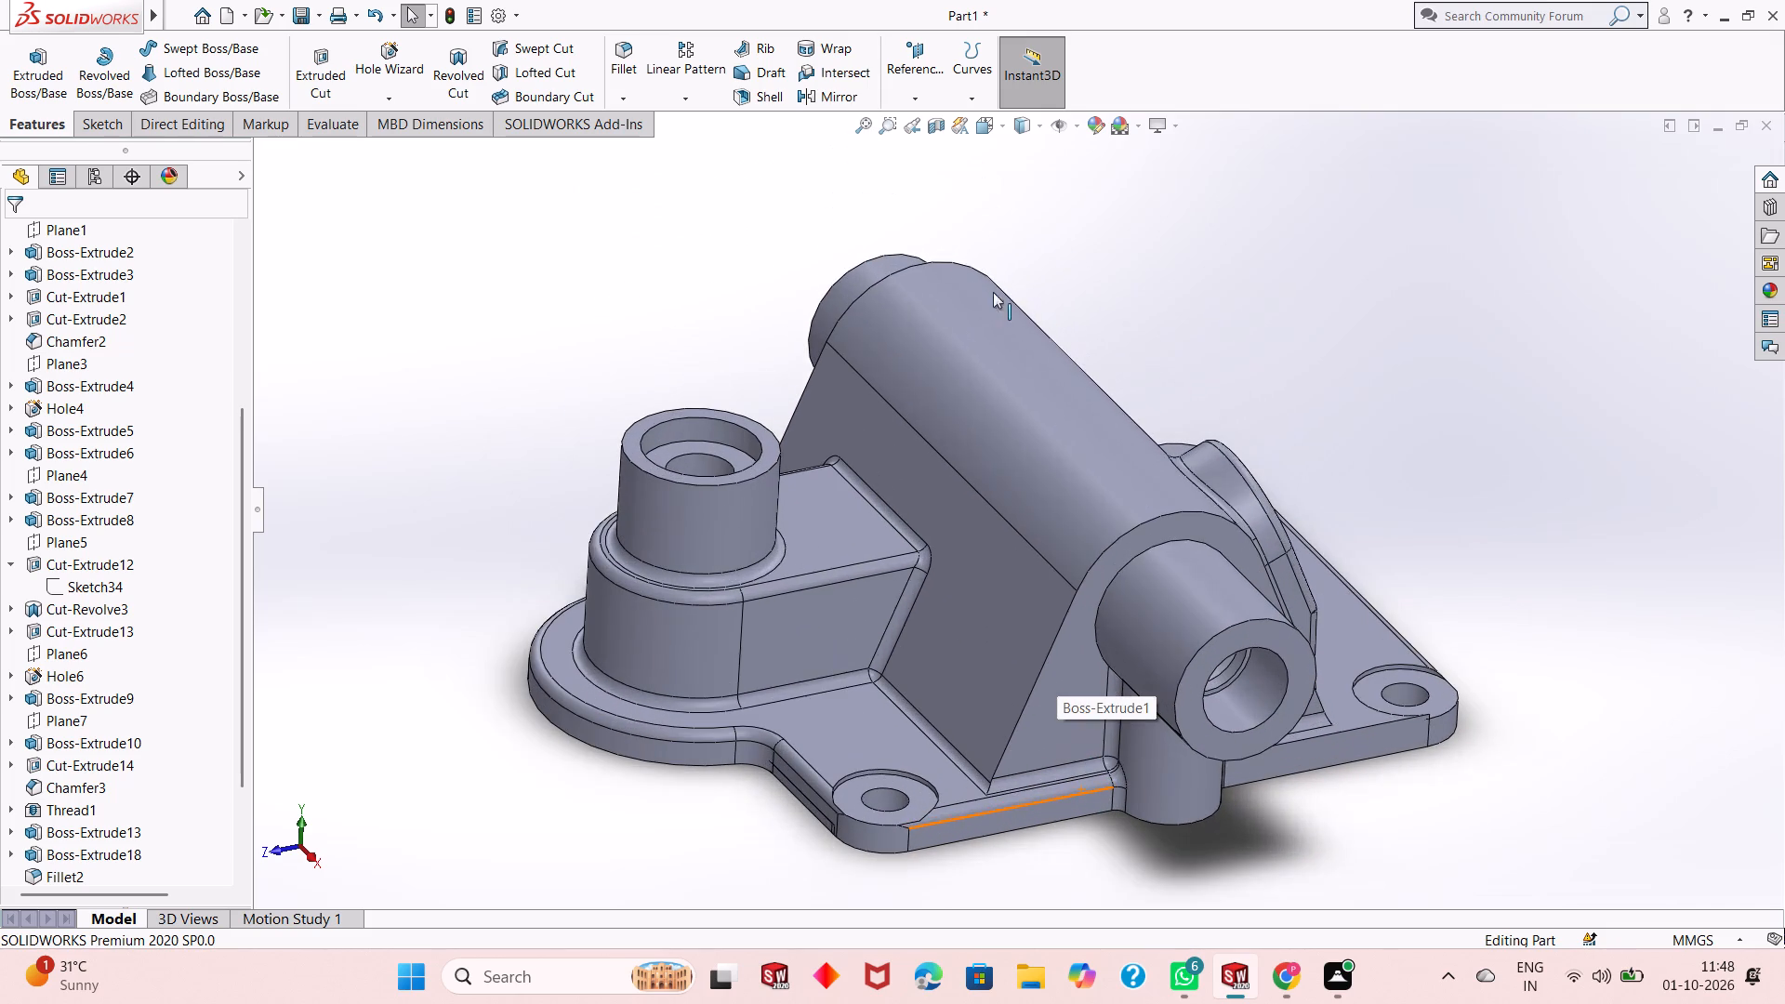
{"action": "scroll", "coordinate": [1221, 407], "scroll_direction": "up", "scroll_amount": 1}
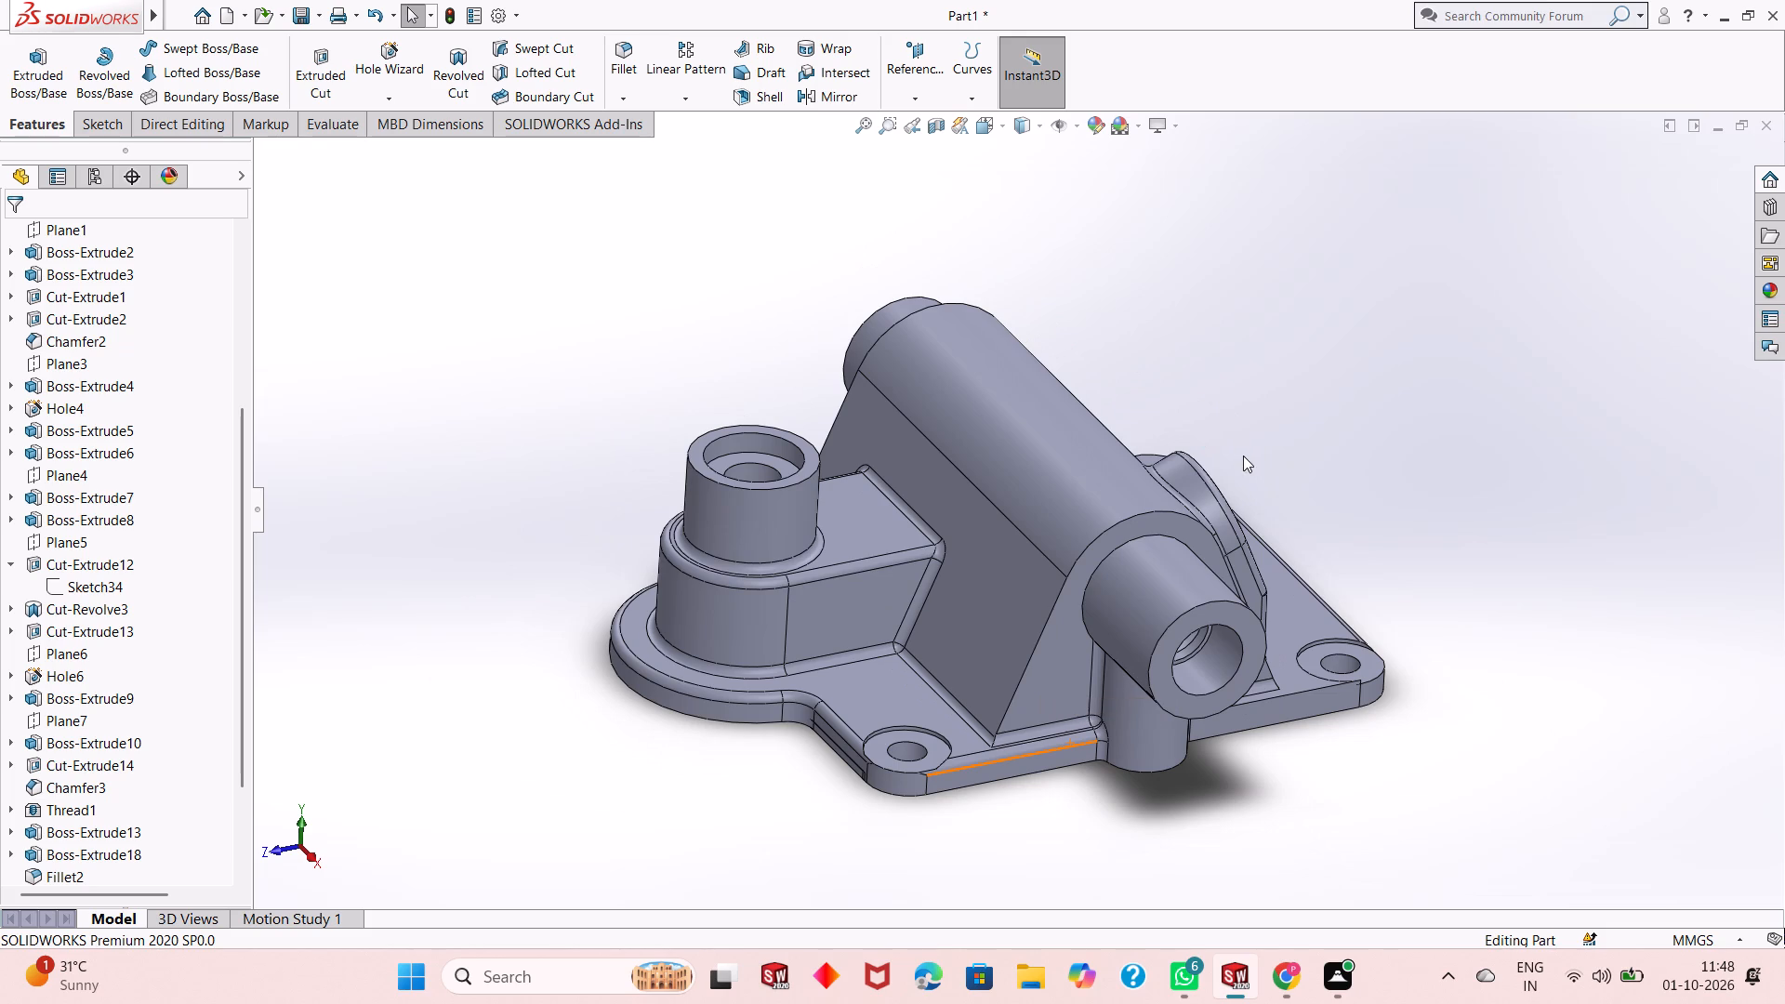
{"action": "scroll", "coordinate": [1072, 588], "scroll_direction": "up", "scroll_amount": 1}
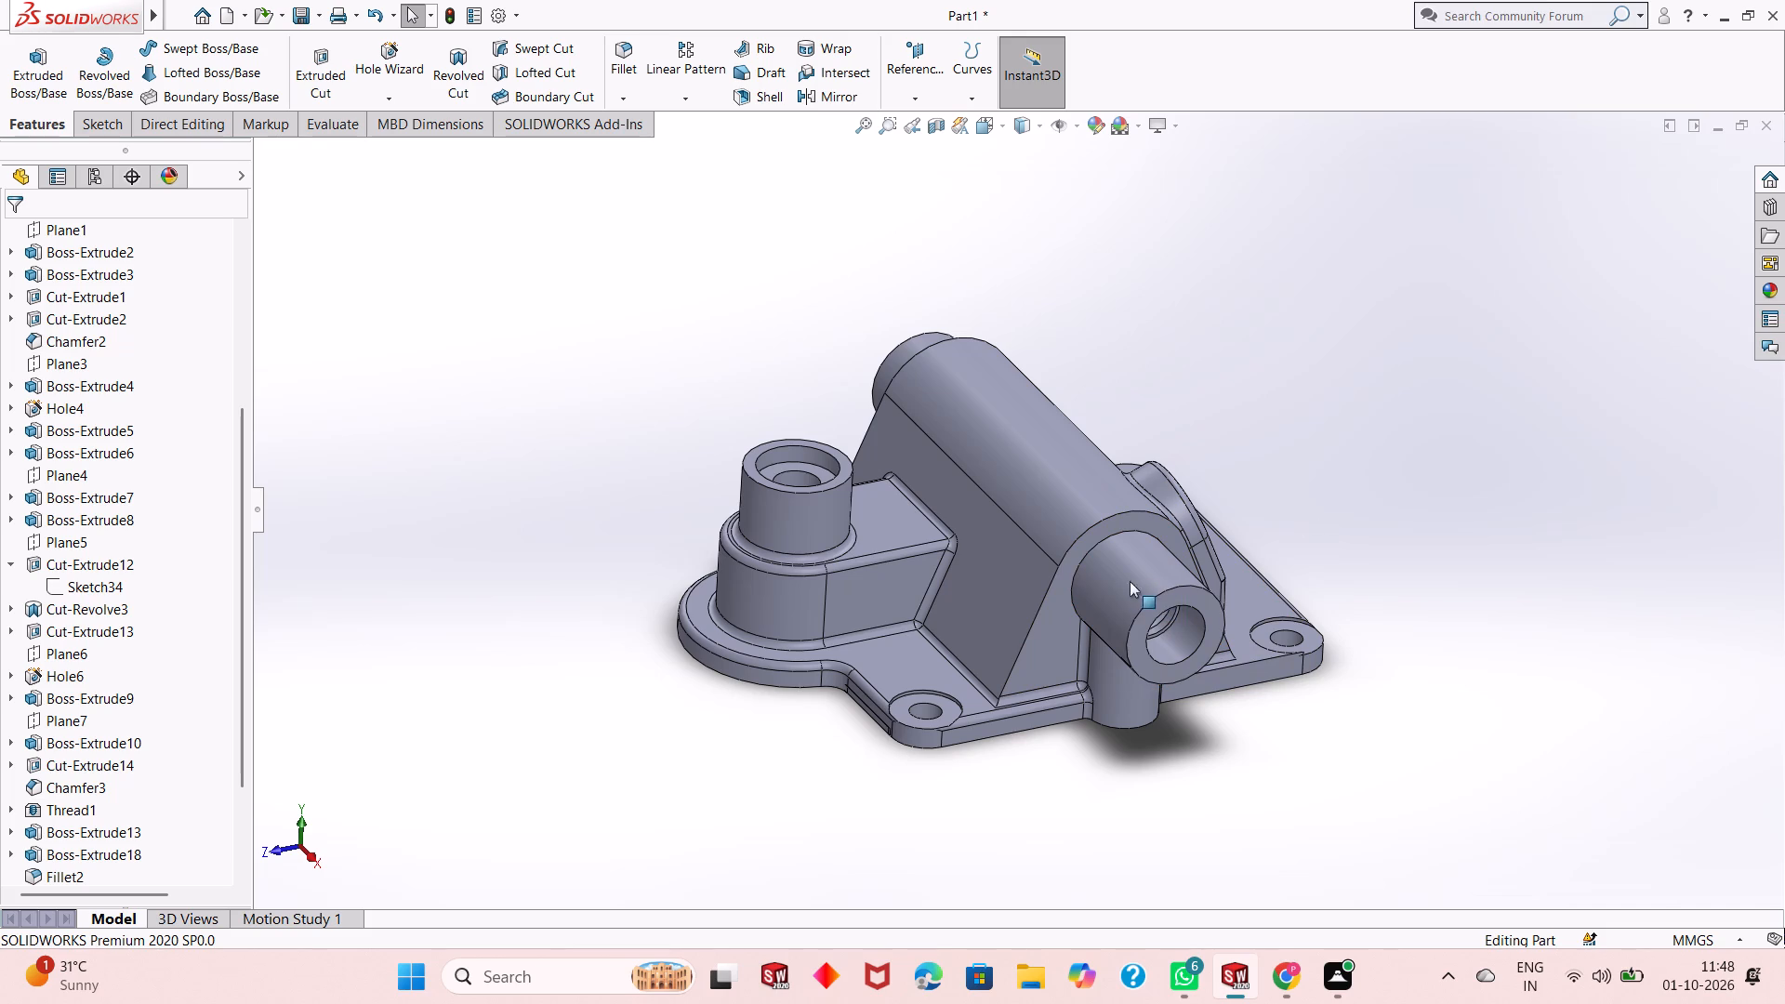
{"action": "scroll", "coordinate": [1059, 555], "scroll_direction": "down", "scroll_amount": 1}
{"action": "scroll", "coordinate": [1058, 555], "scroll_direction": "up", "scroll_amount": 1}
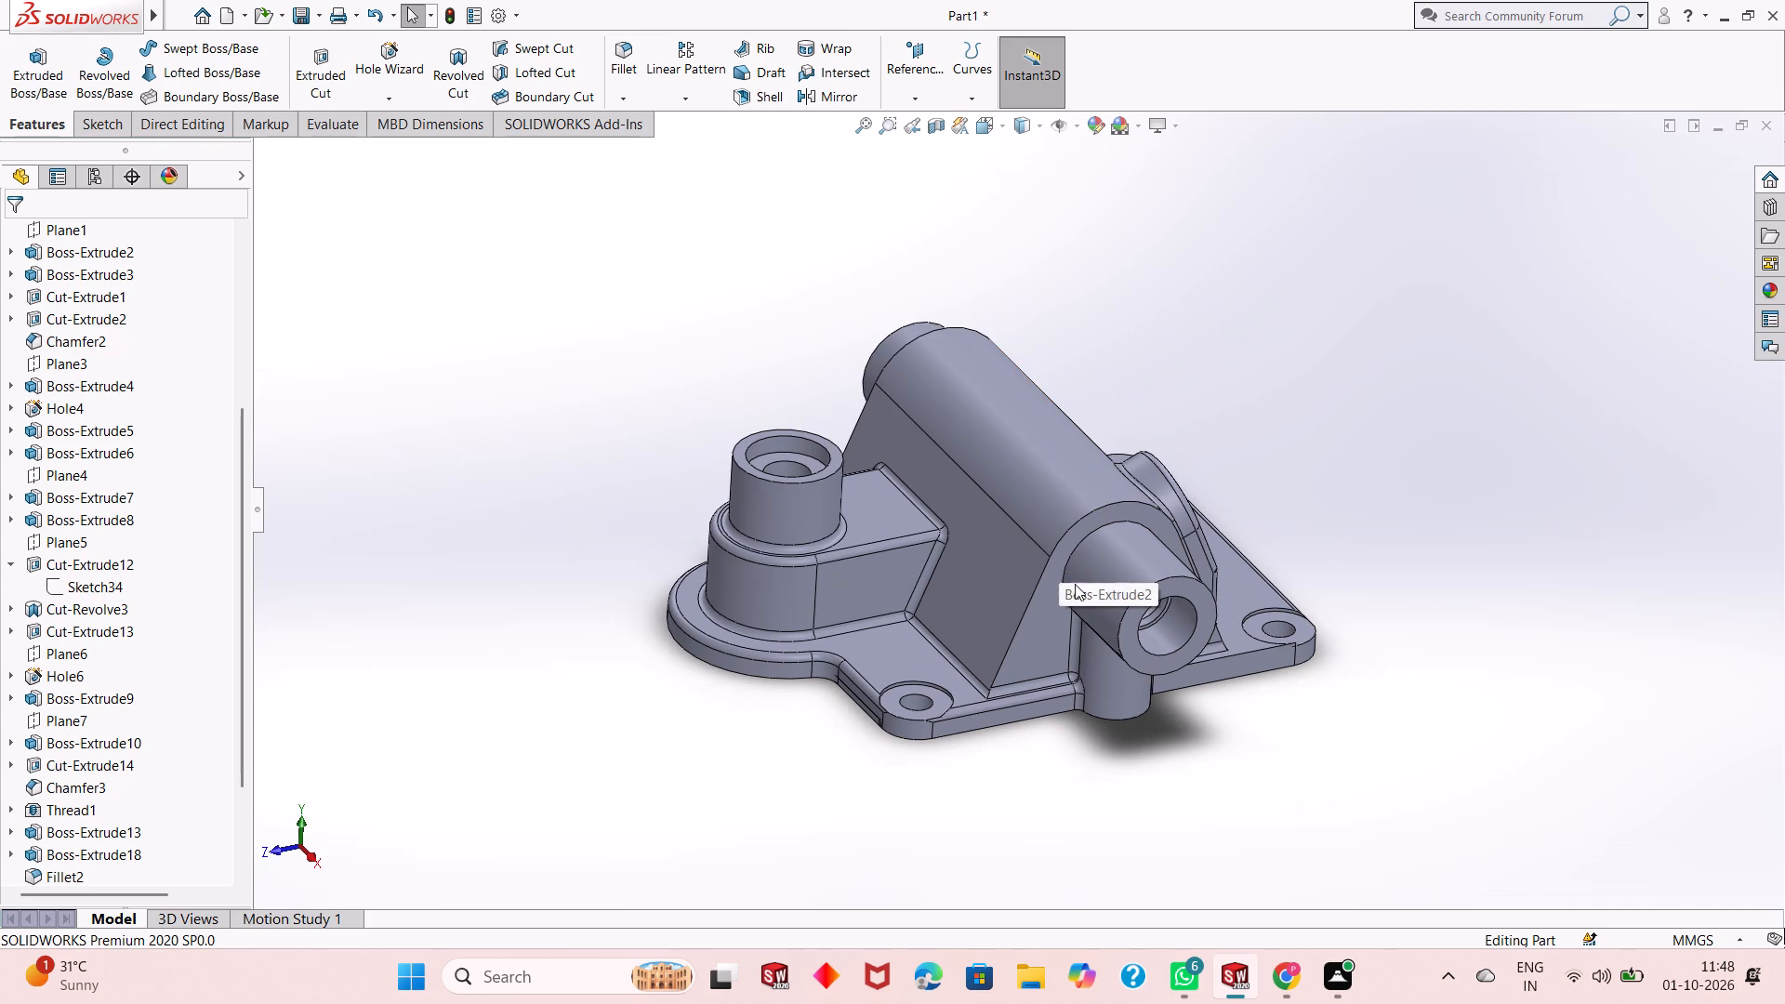
{"action": "middle_click_drag", "start_coordinate": [1339, 705], "coordinate": [1314, 696]}
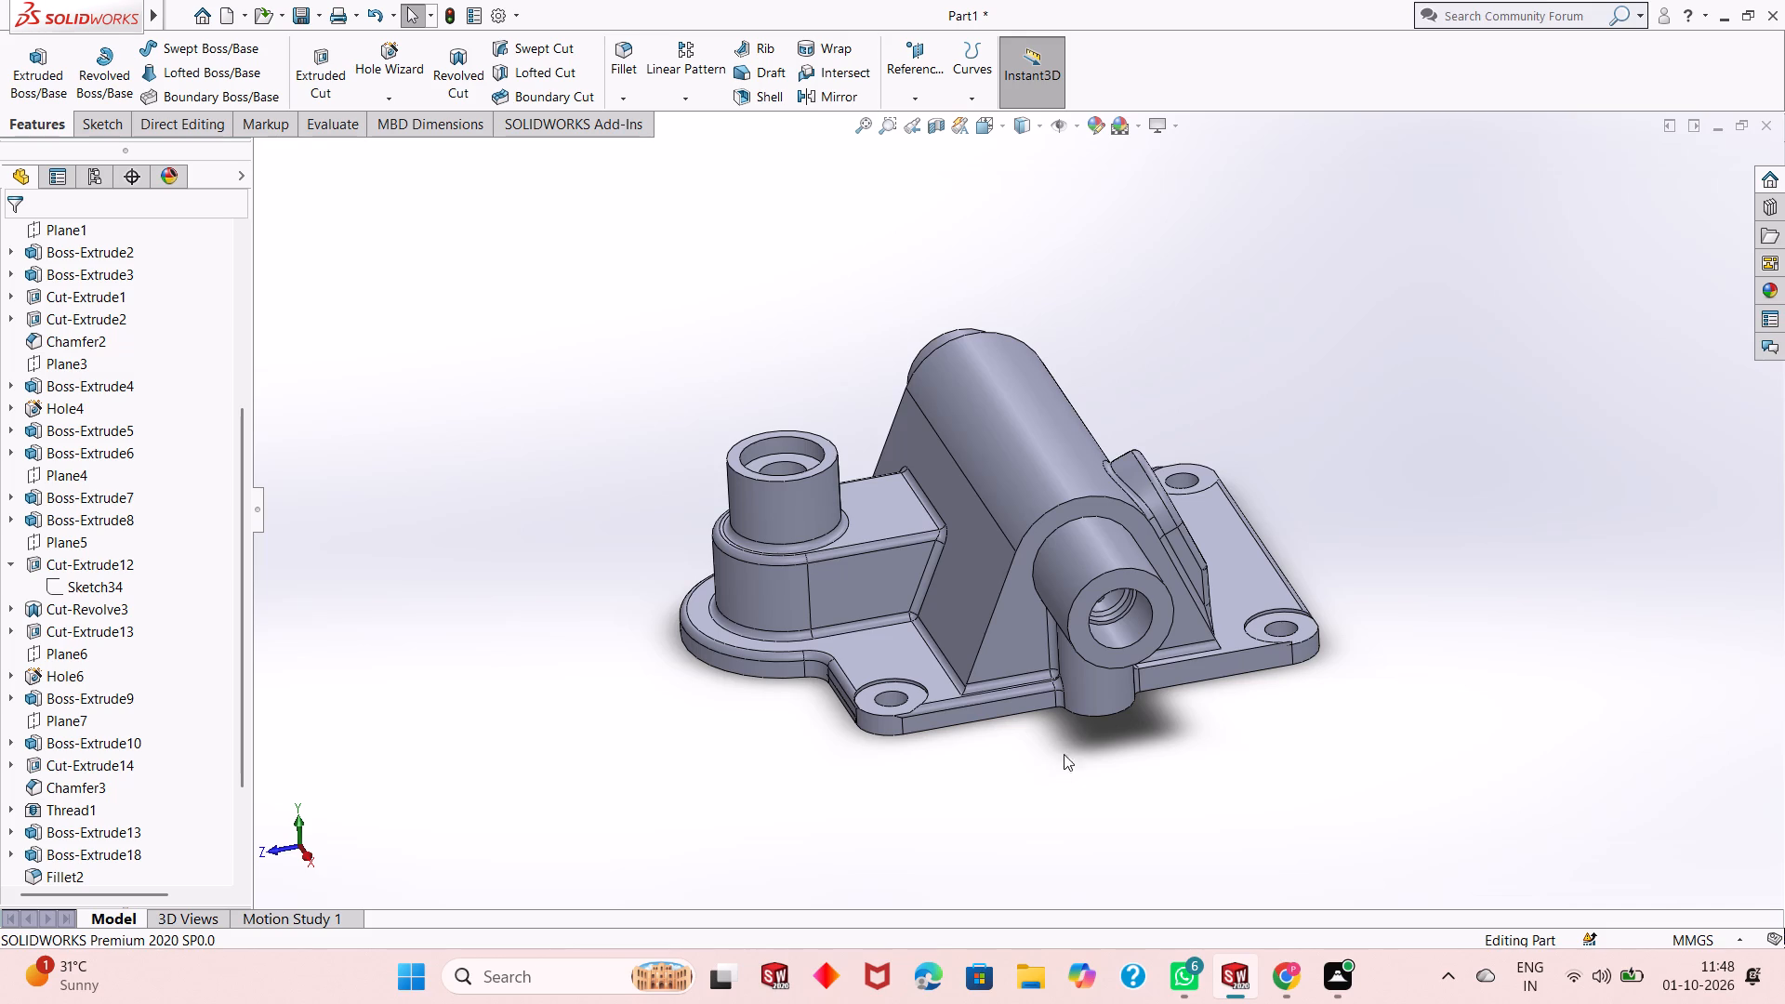
{"action": "middle_click_drag", "start_coordinate": [1062, 711], "coordinate": [1099, 638]}
{"action": "scroll", "coordinate": [1082, 464], "scroll_direction": "down", "scroll_amount": 1}
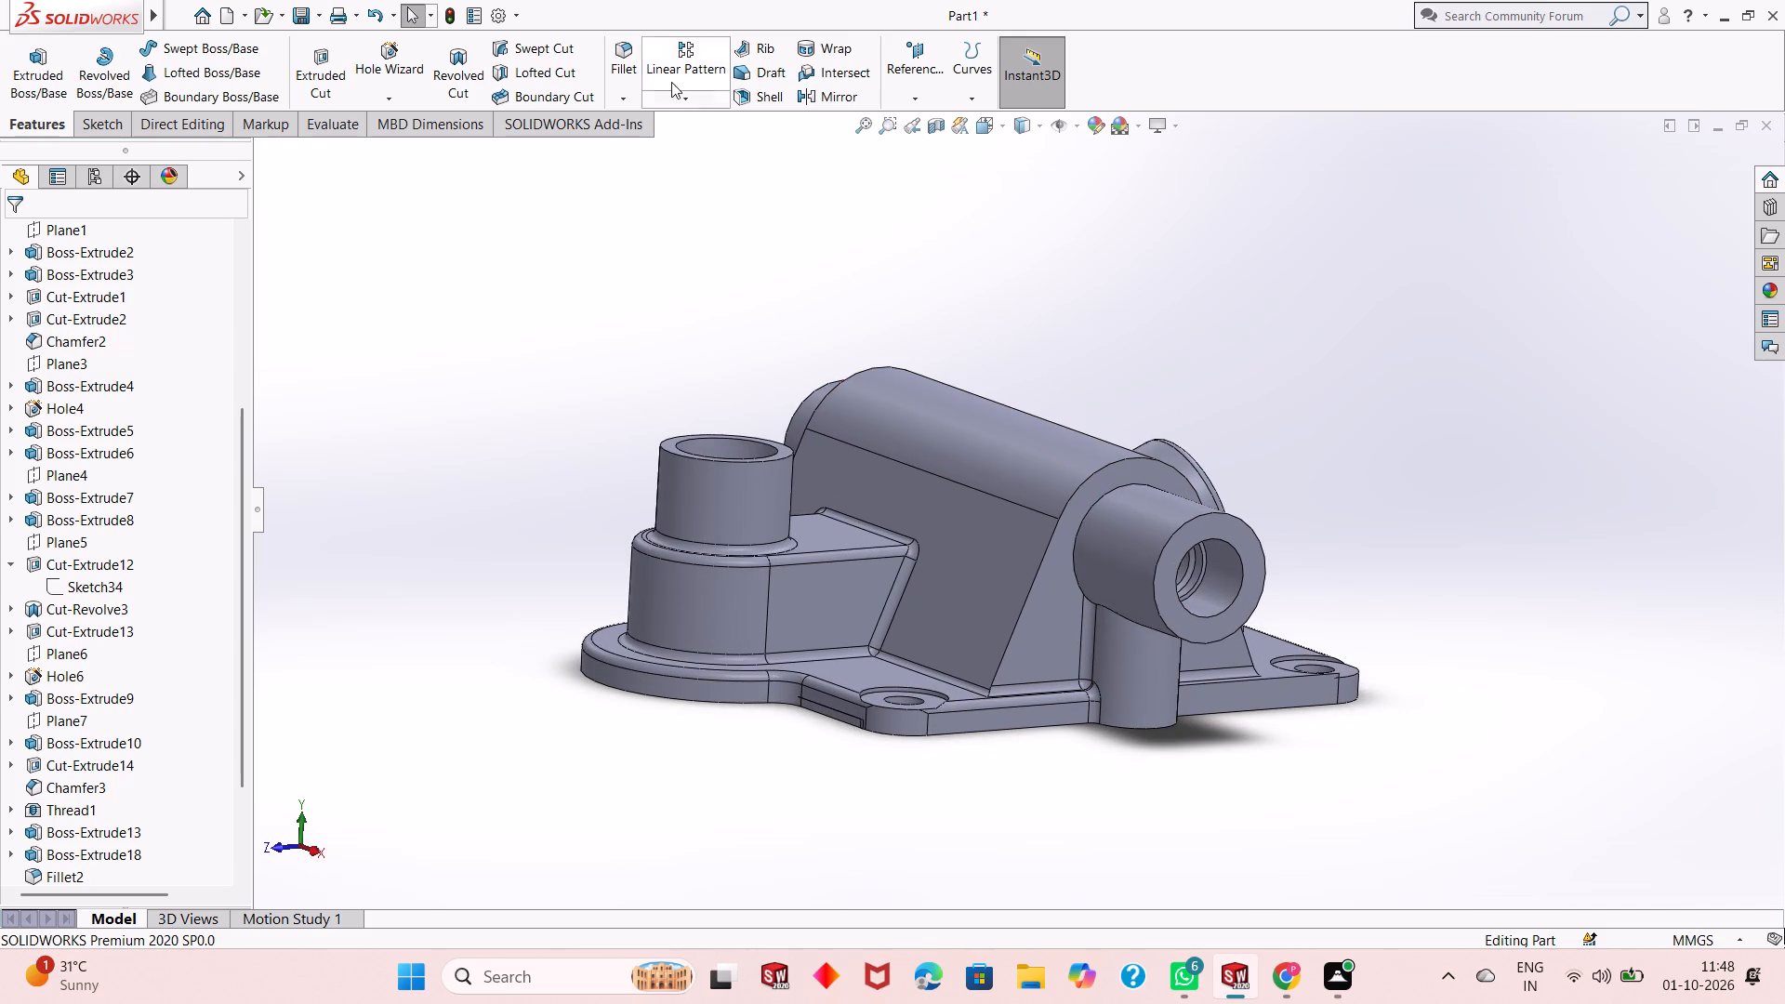
Start a 2 mm fillet on the edge where the longer horizontal boss meets the body's end face.
{"action": "left_click", "coordinate": [633, 63]}
{"action": "left_click", "coordinate": [1076, 530]}
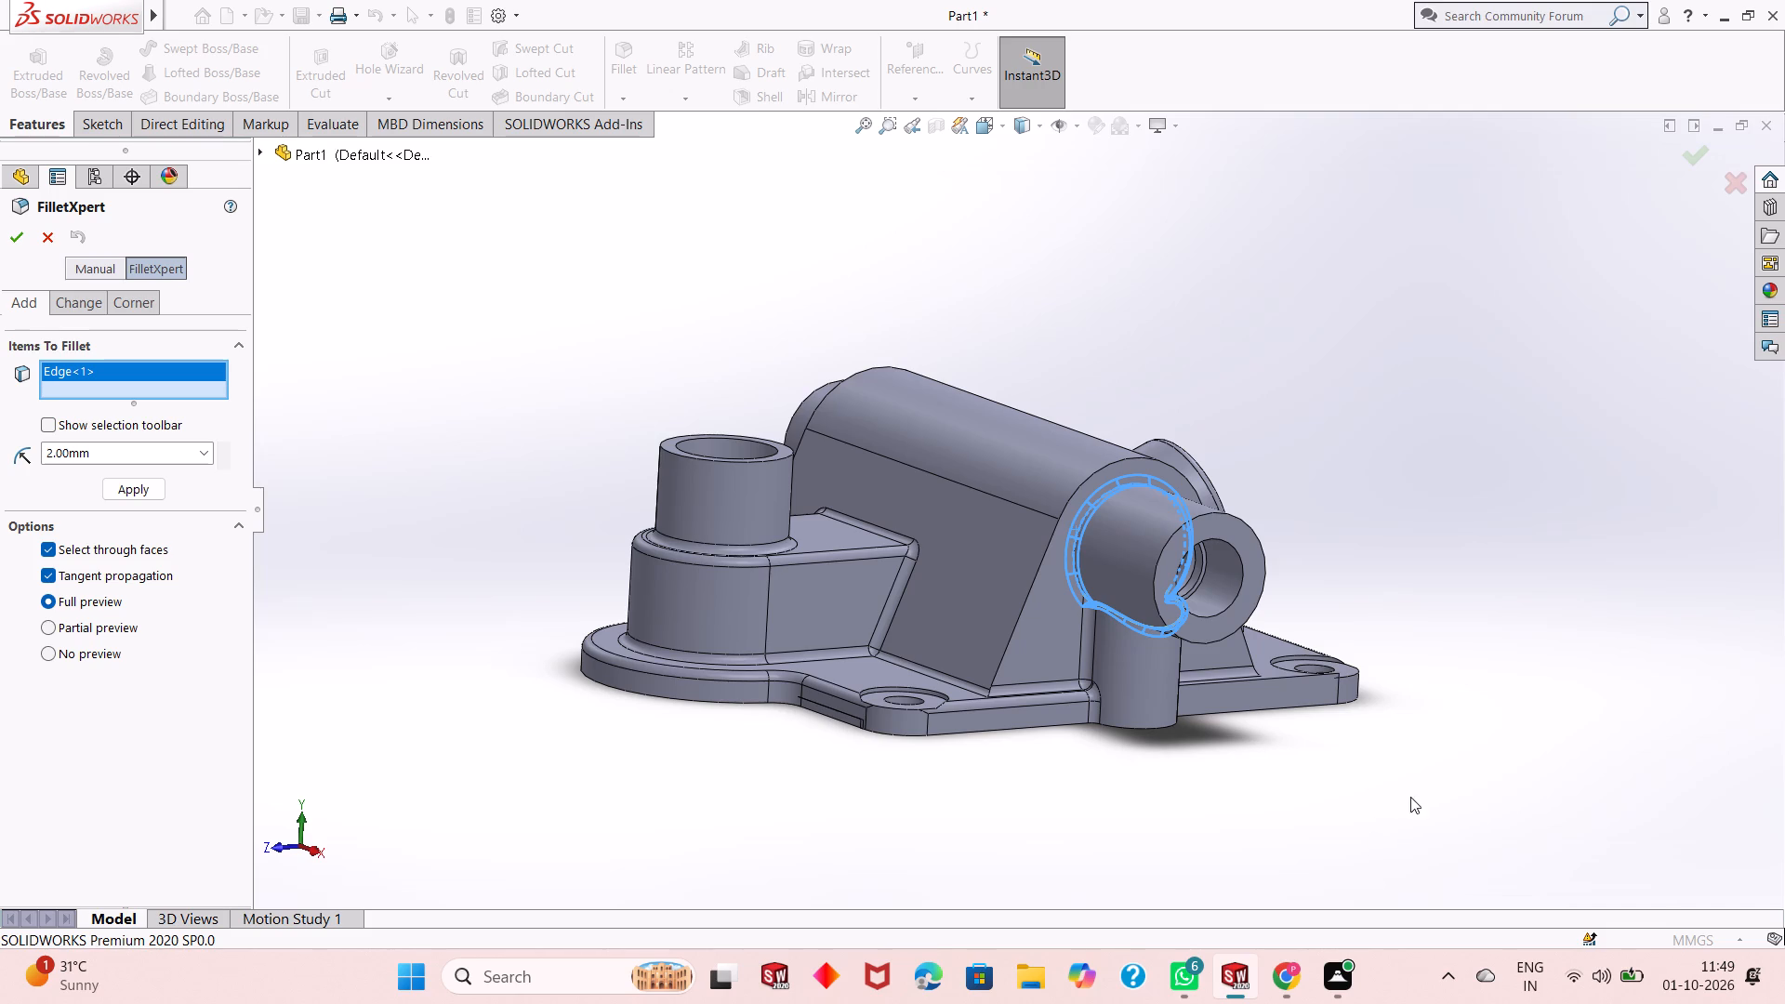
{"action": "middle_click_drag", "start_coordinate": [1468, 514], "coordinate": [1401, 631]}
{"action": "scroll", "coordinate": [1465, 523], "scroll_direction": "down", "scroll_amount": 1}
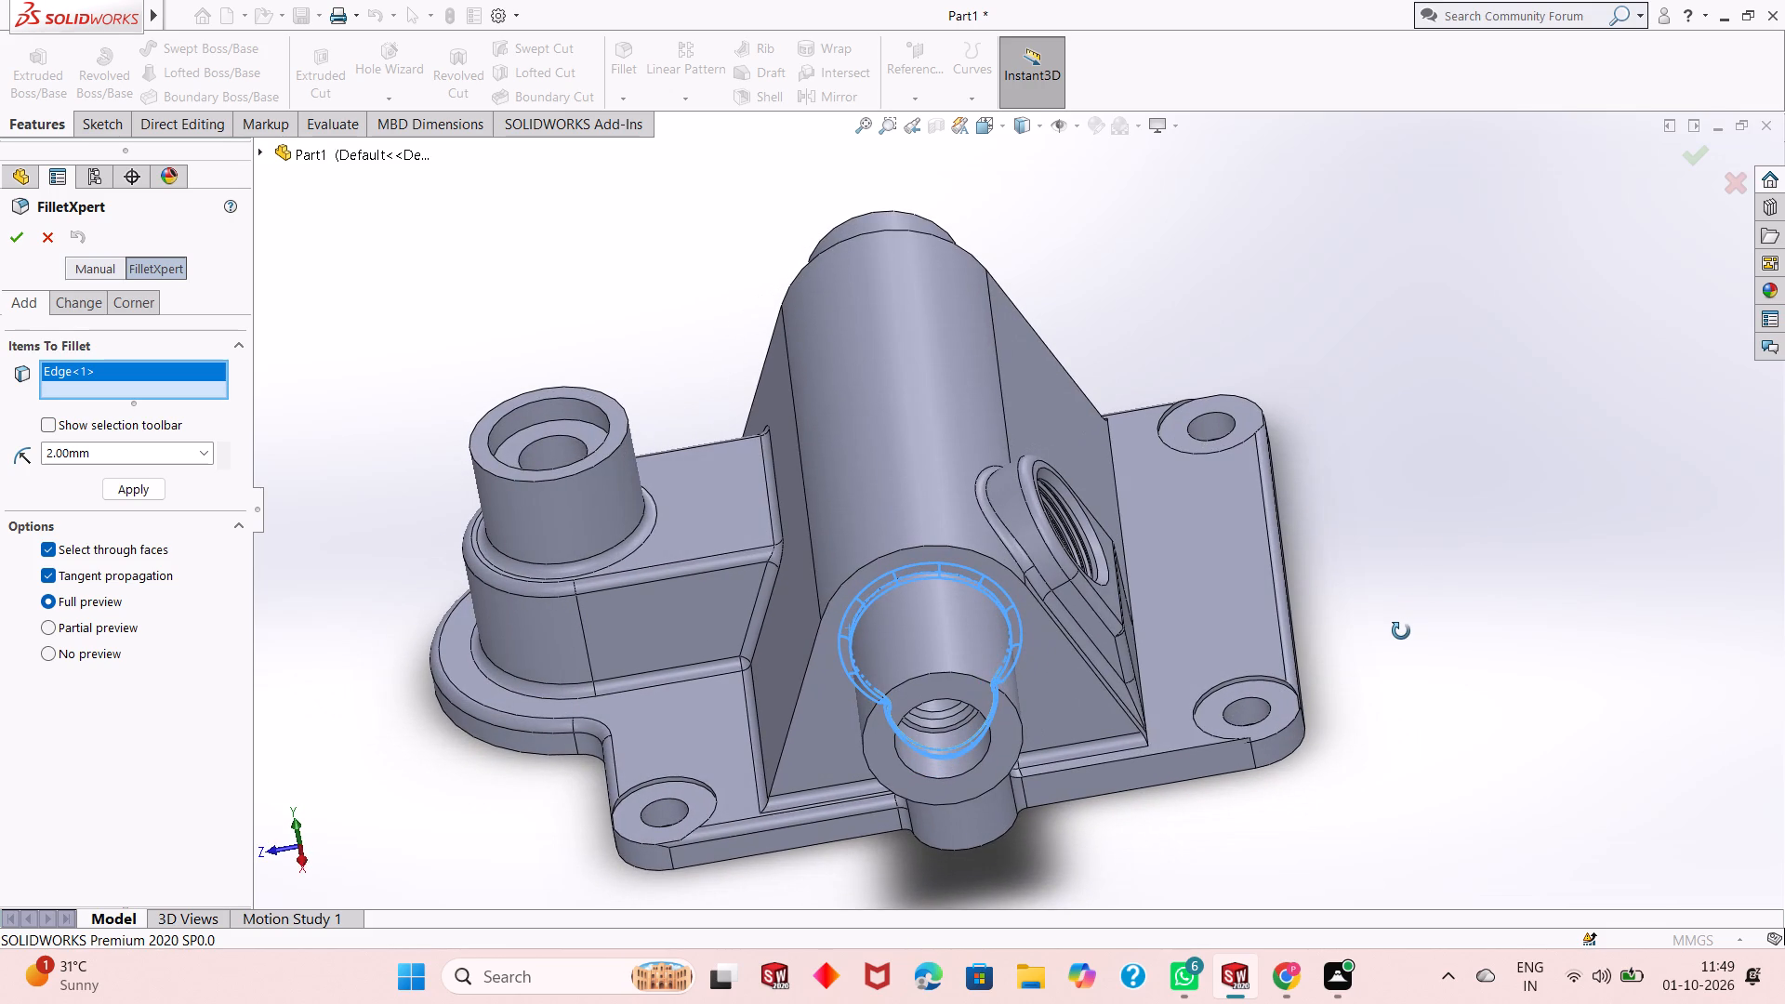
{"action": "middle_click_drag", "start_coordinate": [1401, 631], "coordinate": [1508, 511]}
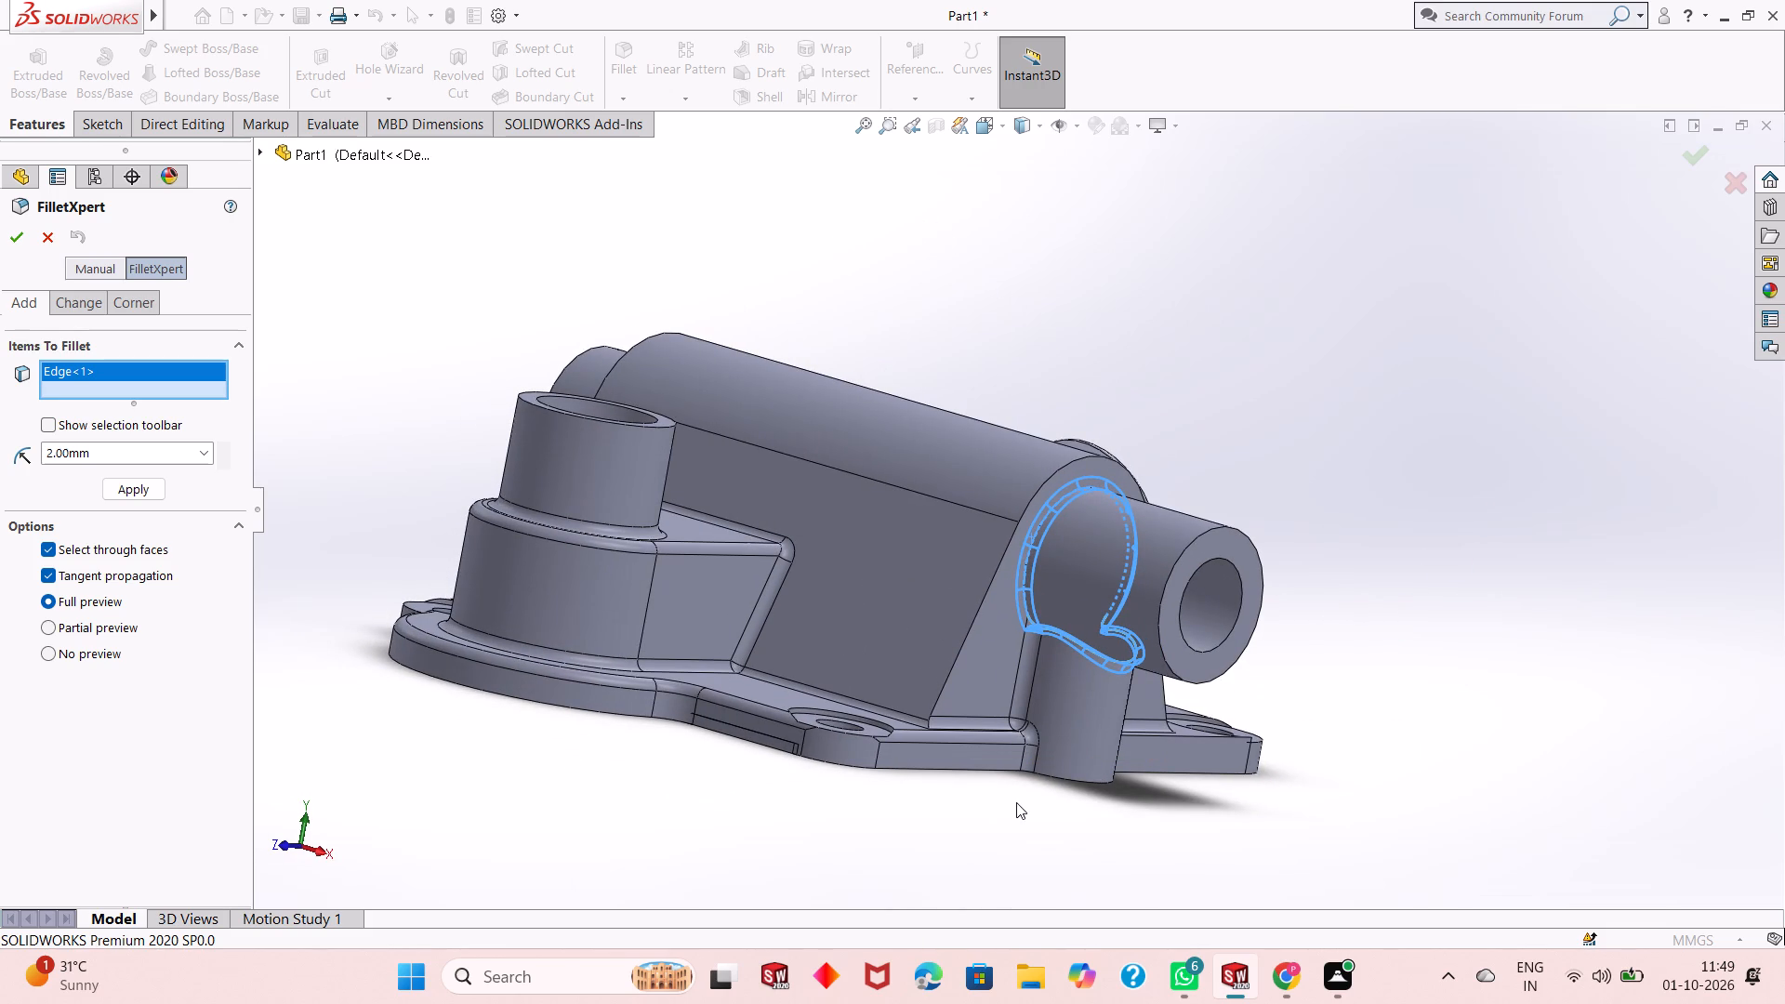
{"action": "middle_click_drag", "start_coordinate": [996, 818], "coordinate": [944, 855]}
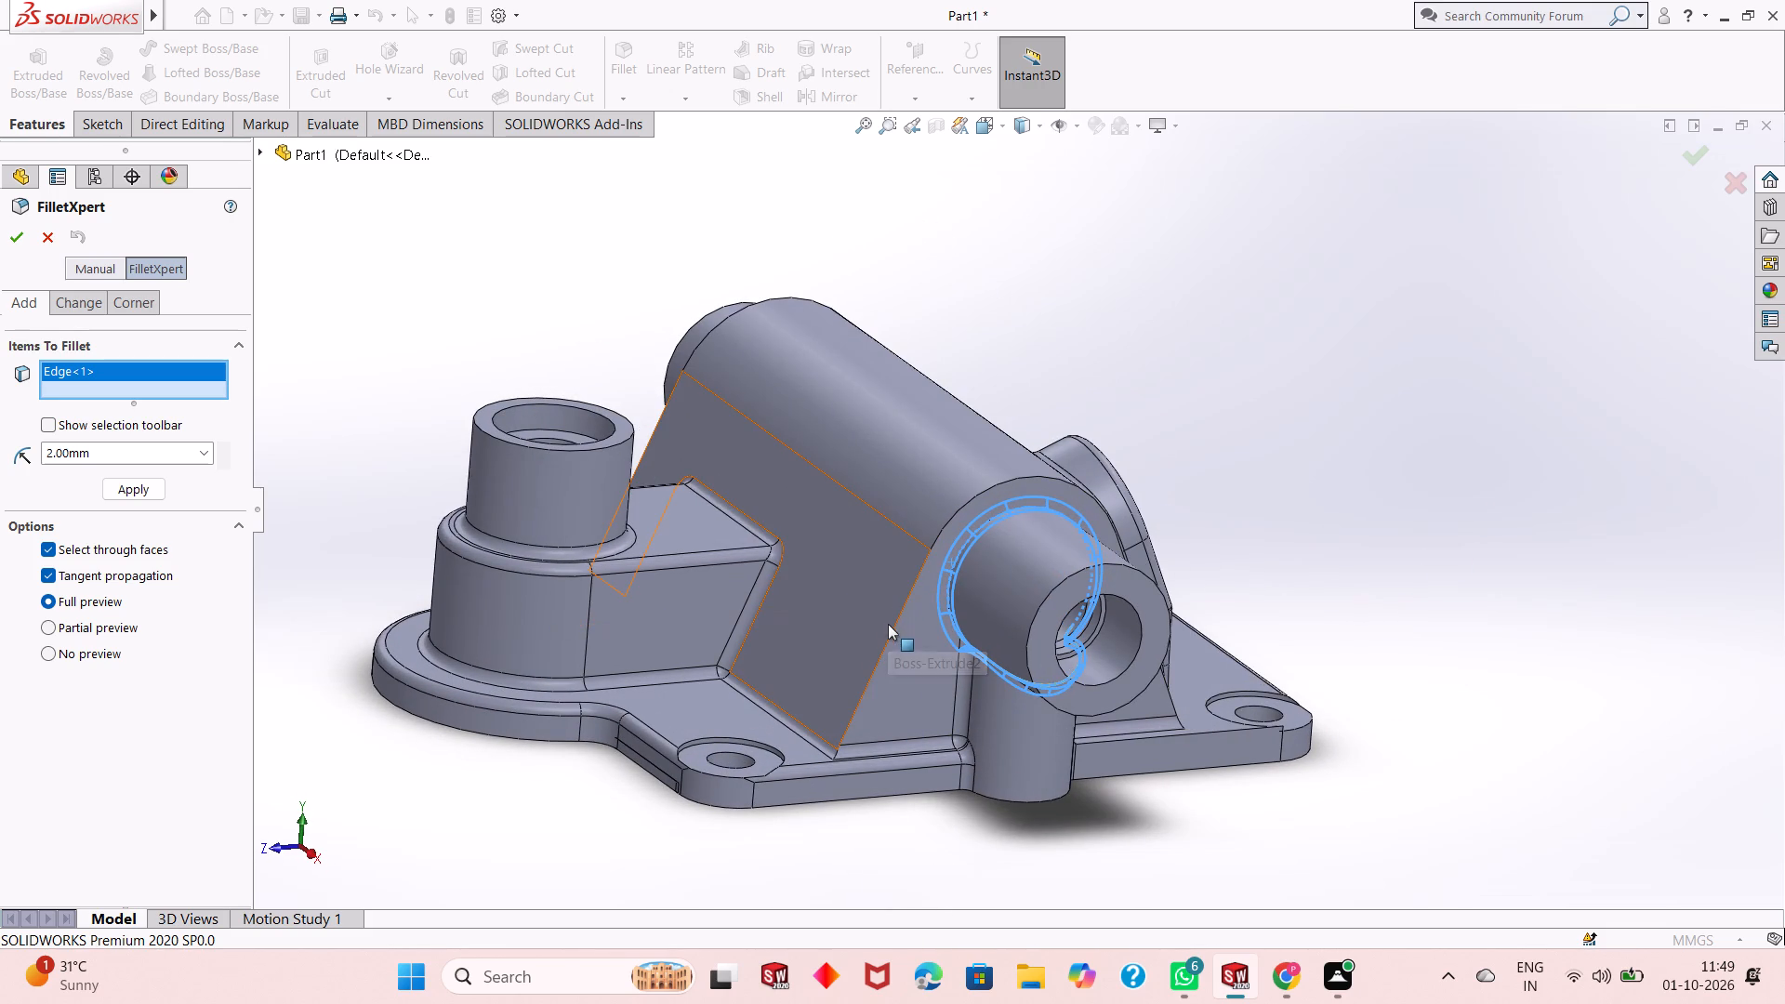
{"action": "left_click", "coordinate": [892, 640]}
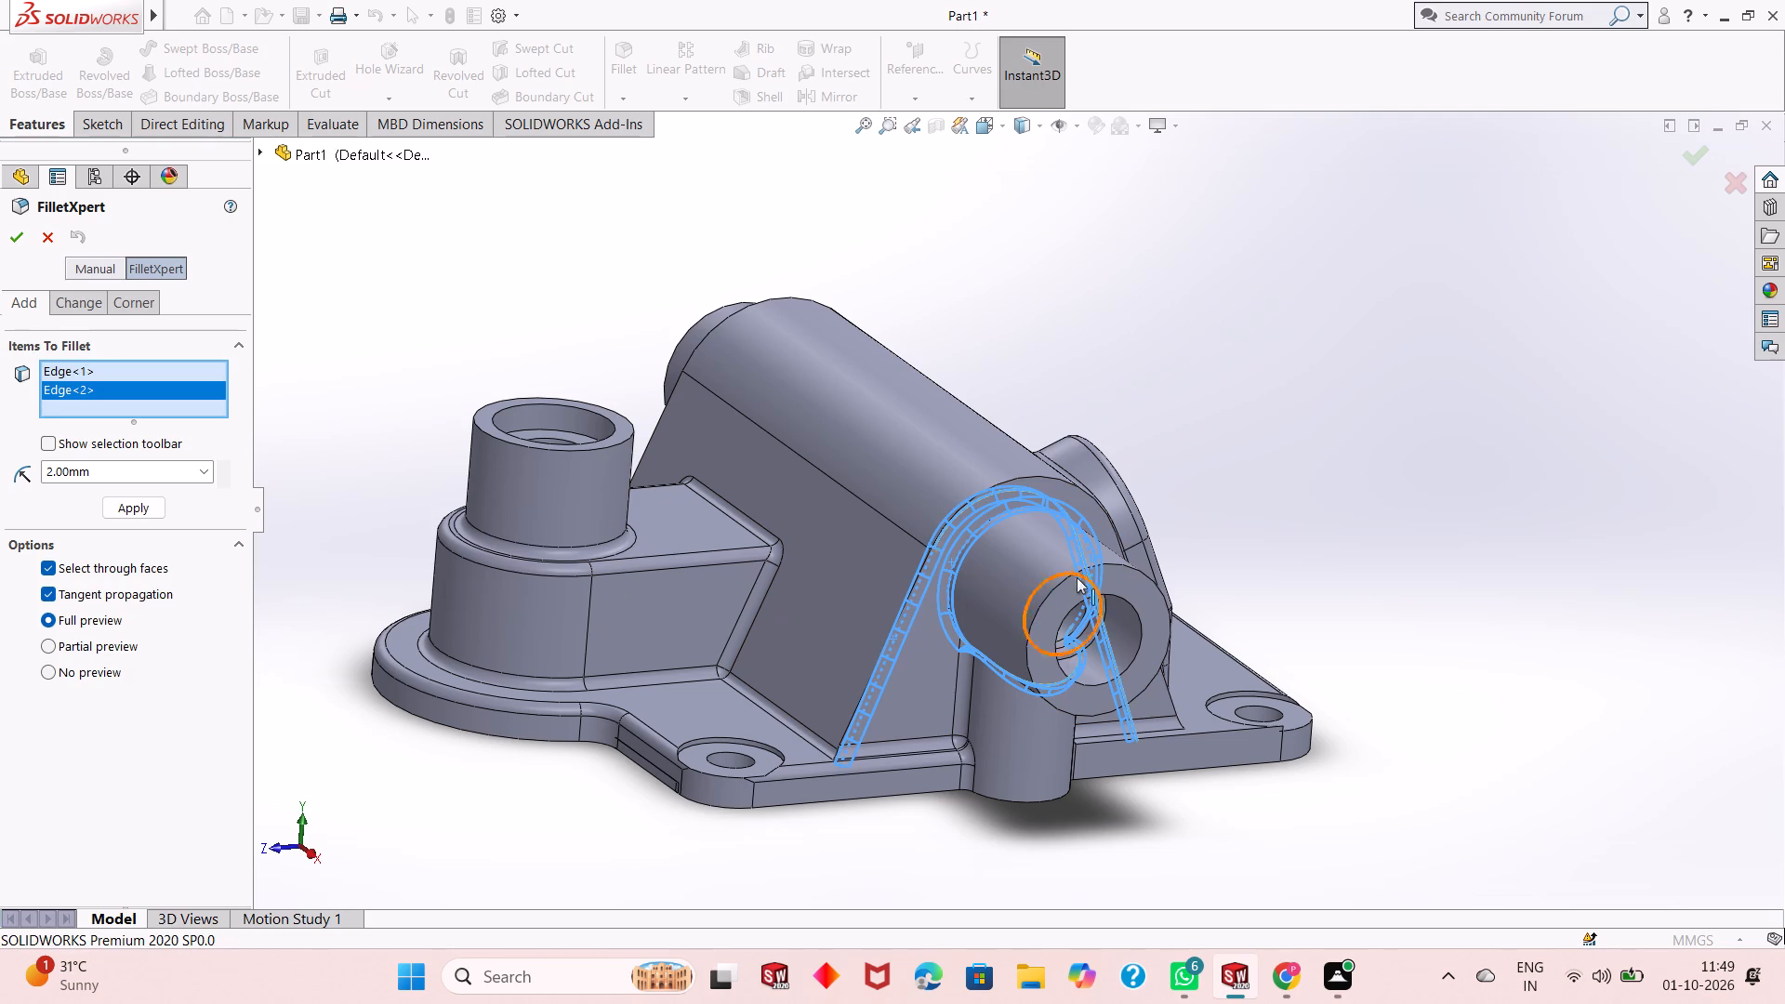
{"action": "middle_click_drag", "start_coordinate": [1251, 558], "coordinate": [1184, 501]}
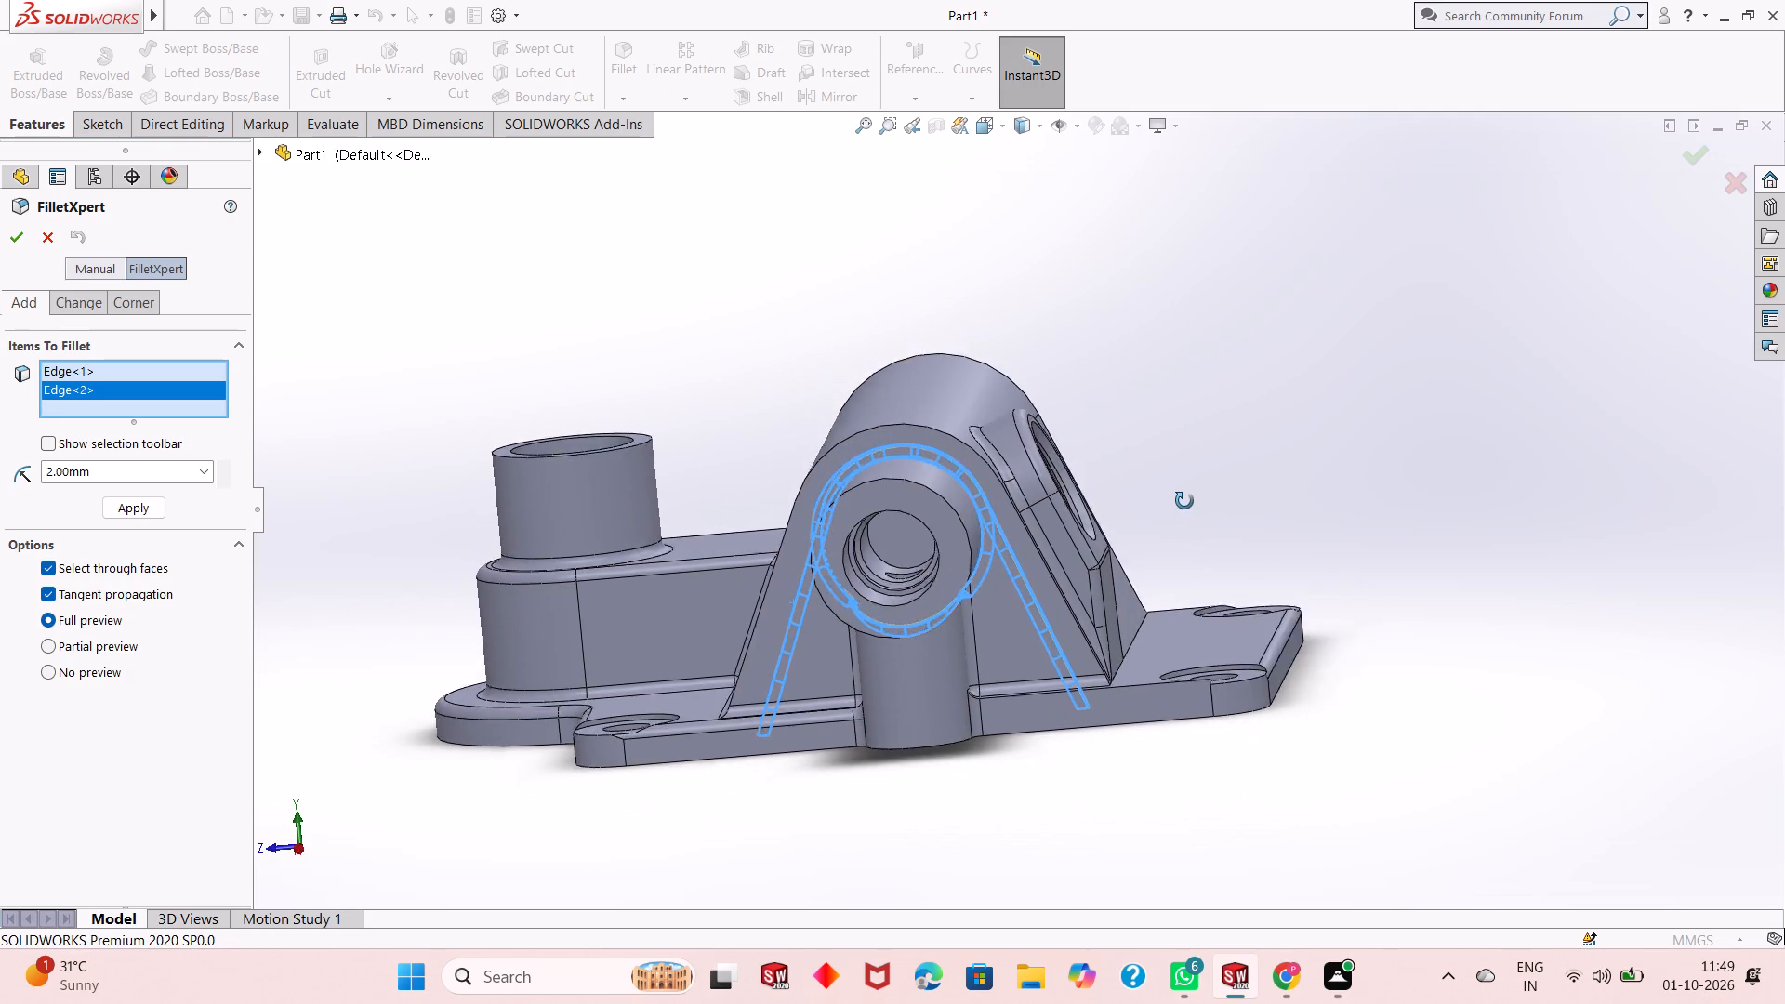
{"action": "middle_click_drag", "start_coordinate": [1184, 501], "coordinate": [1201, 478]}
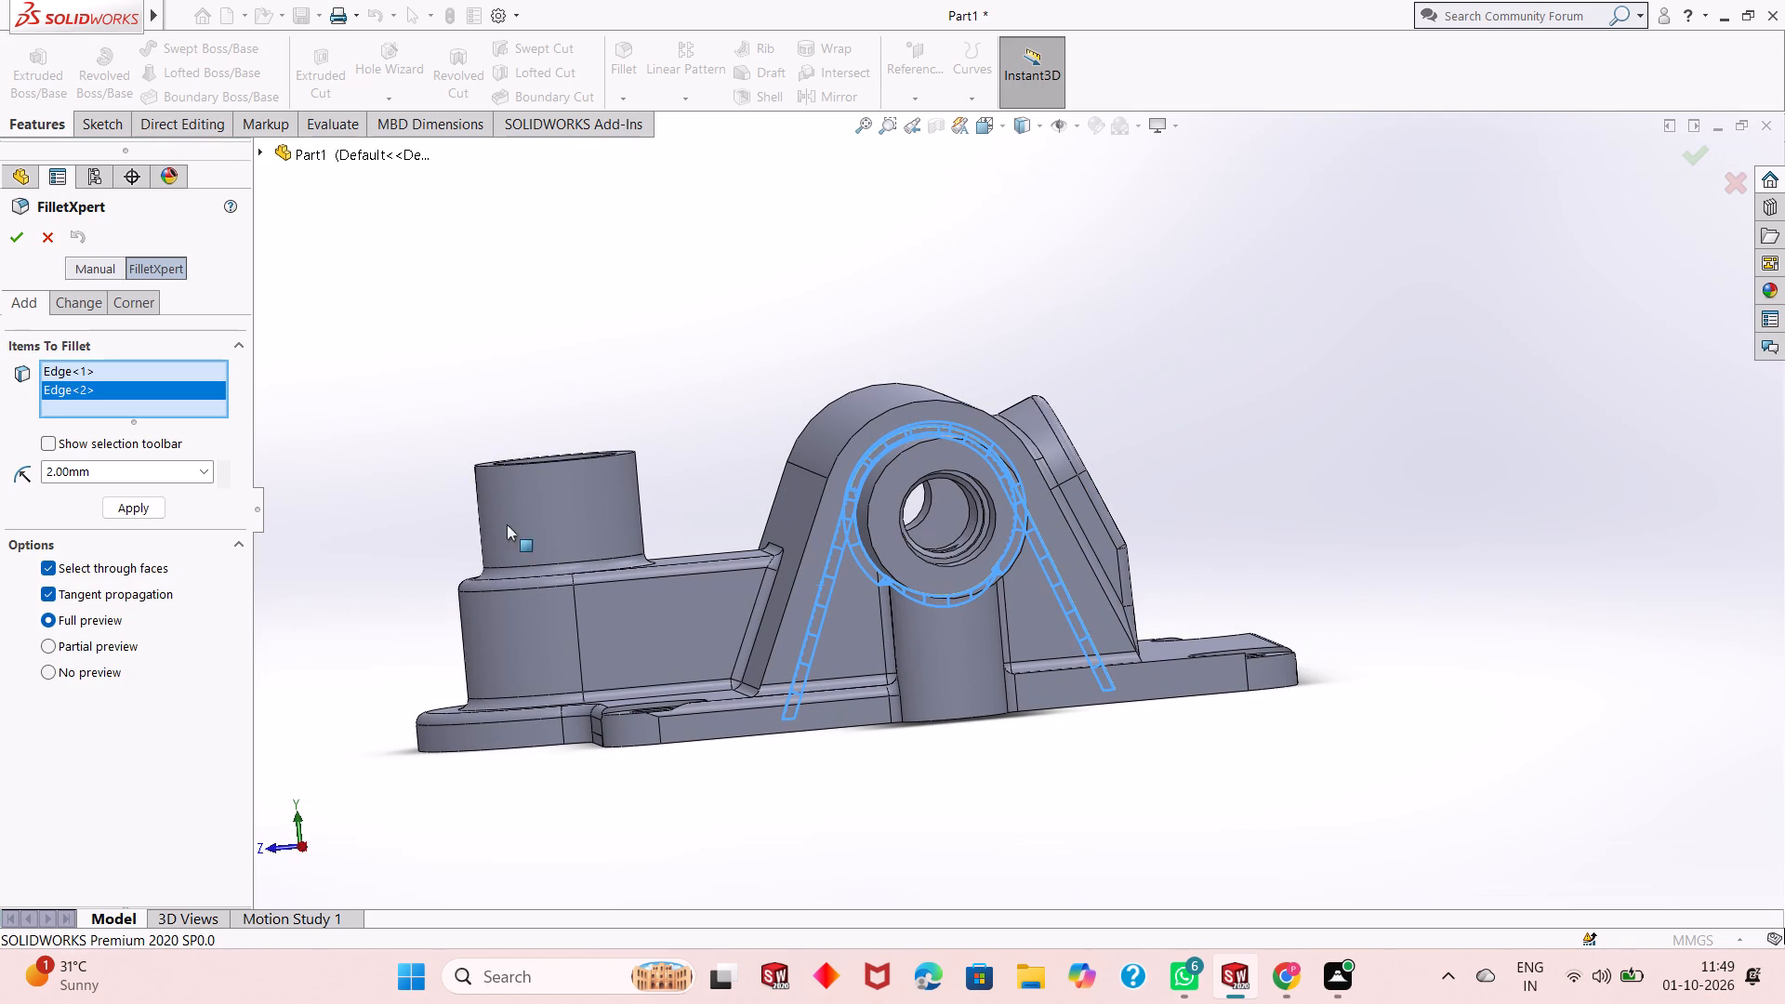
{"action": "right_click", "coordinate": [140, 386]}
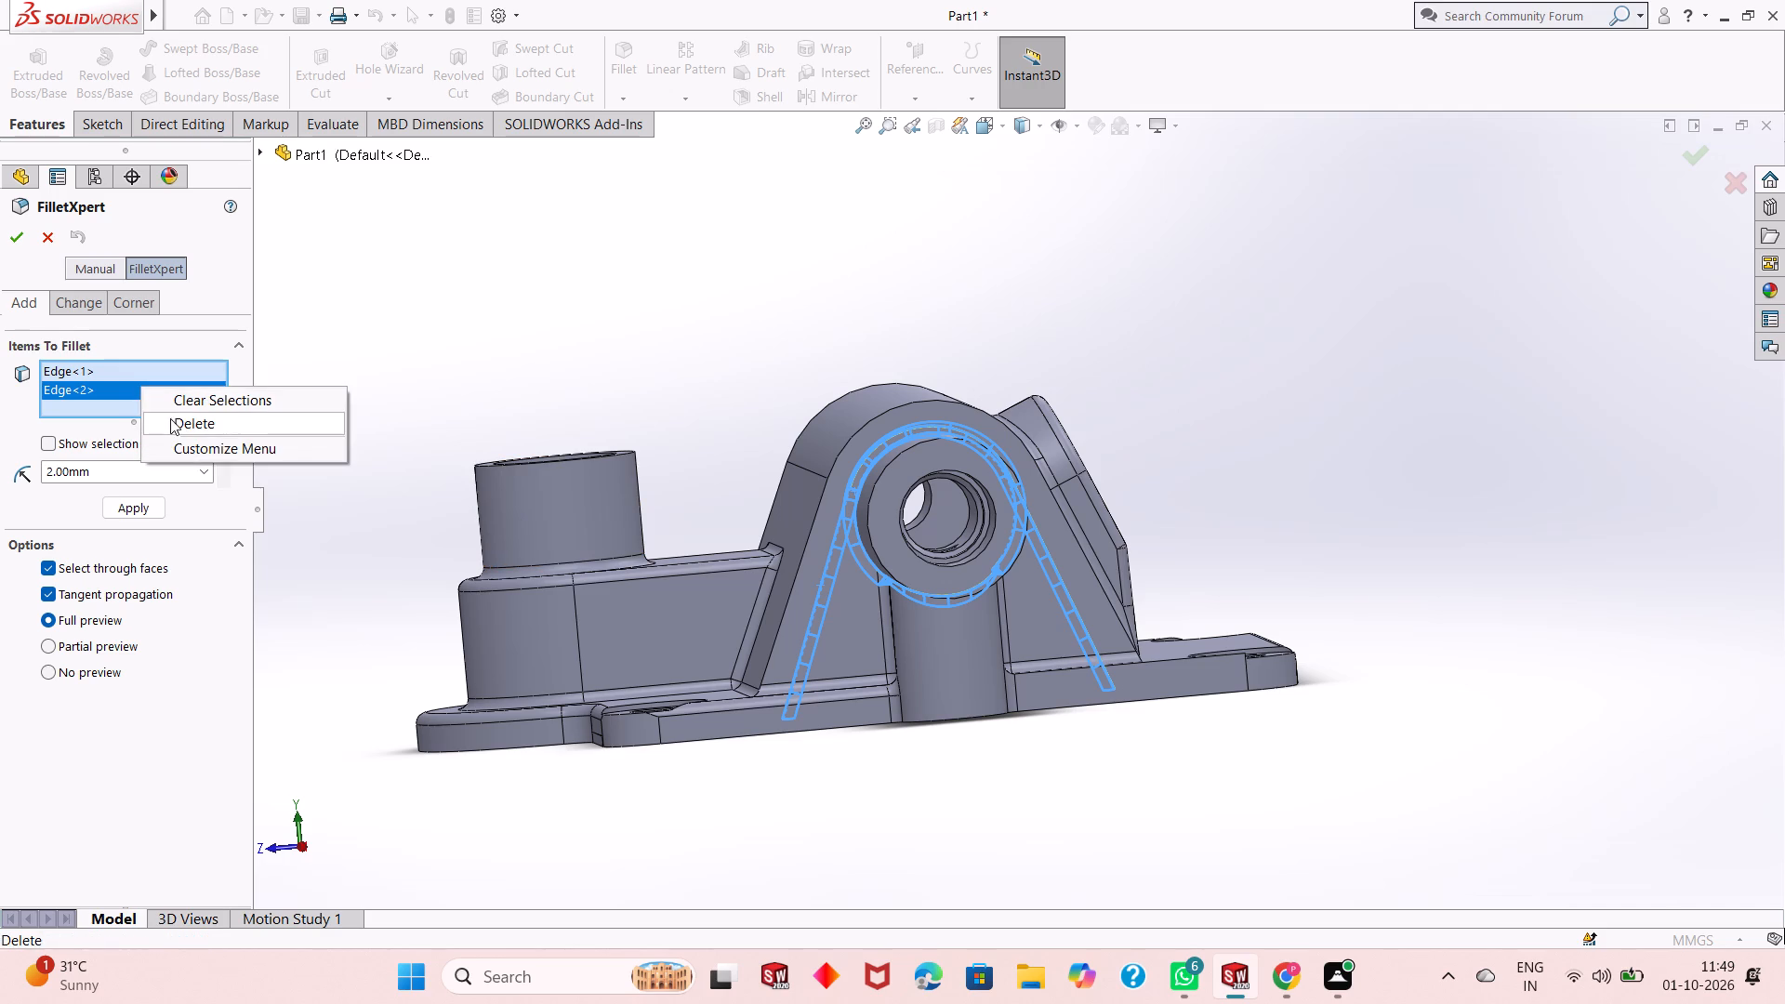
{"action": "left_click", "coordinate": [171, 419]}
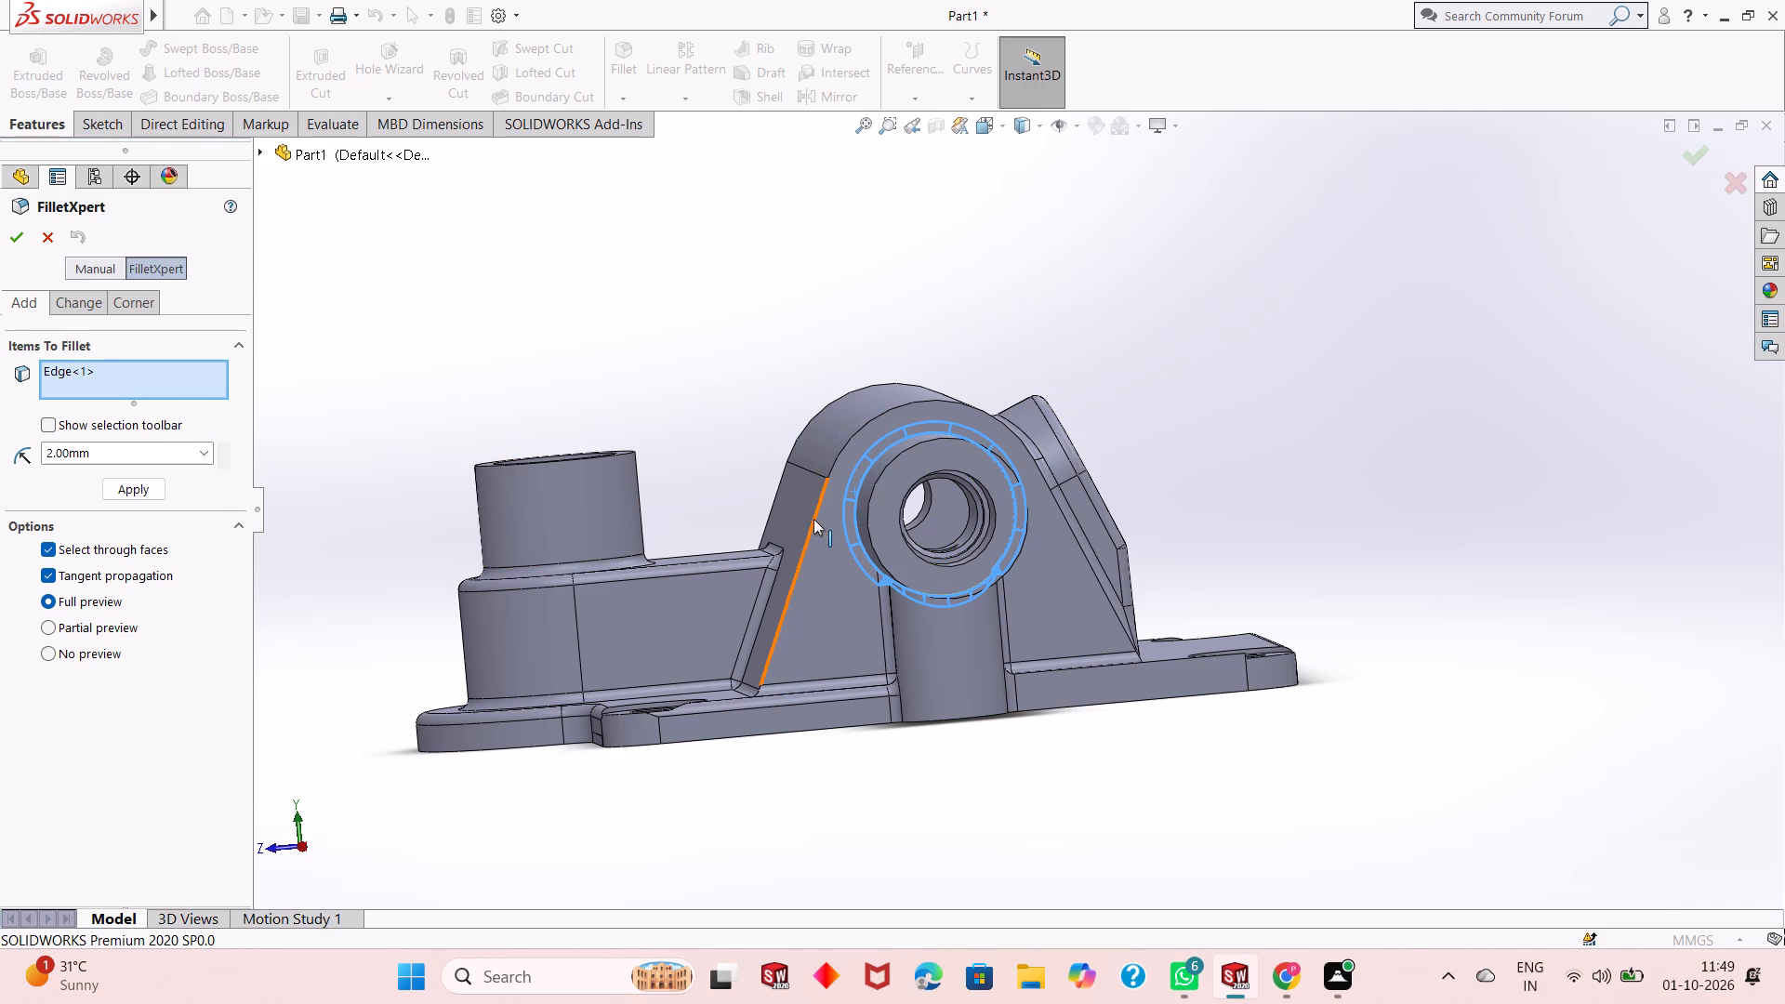
Add the arched outer edge of the end face behind the longer horizontal boss to the 2 mm fillet.
{"action": "left_click", "coordinate": [813, 519]}
Add the short counterbored boss's junction edge and the arched outer edge of its end face, at the body's opposite end, to the 2 mm fillet.
{"action": "middle_click_drag", "start_coordinate": [846, 785], "coordinate": [846, 803]}
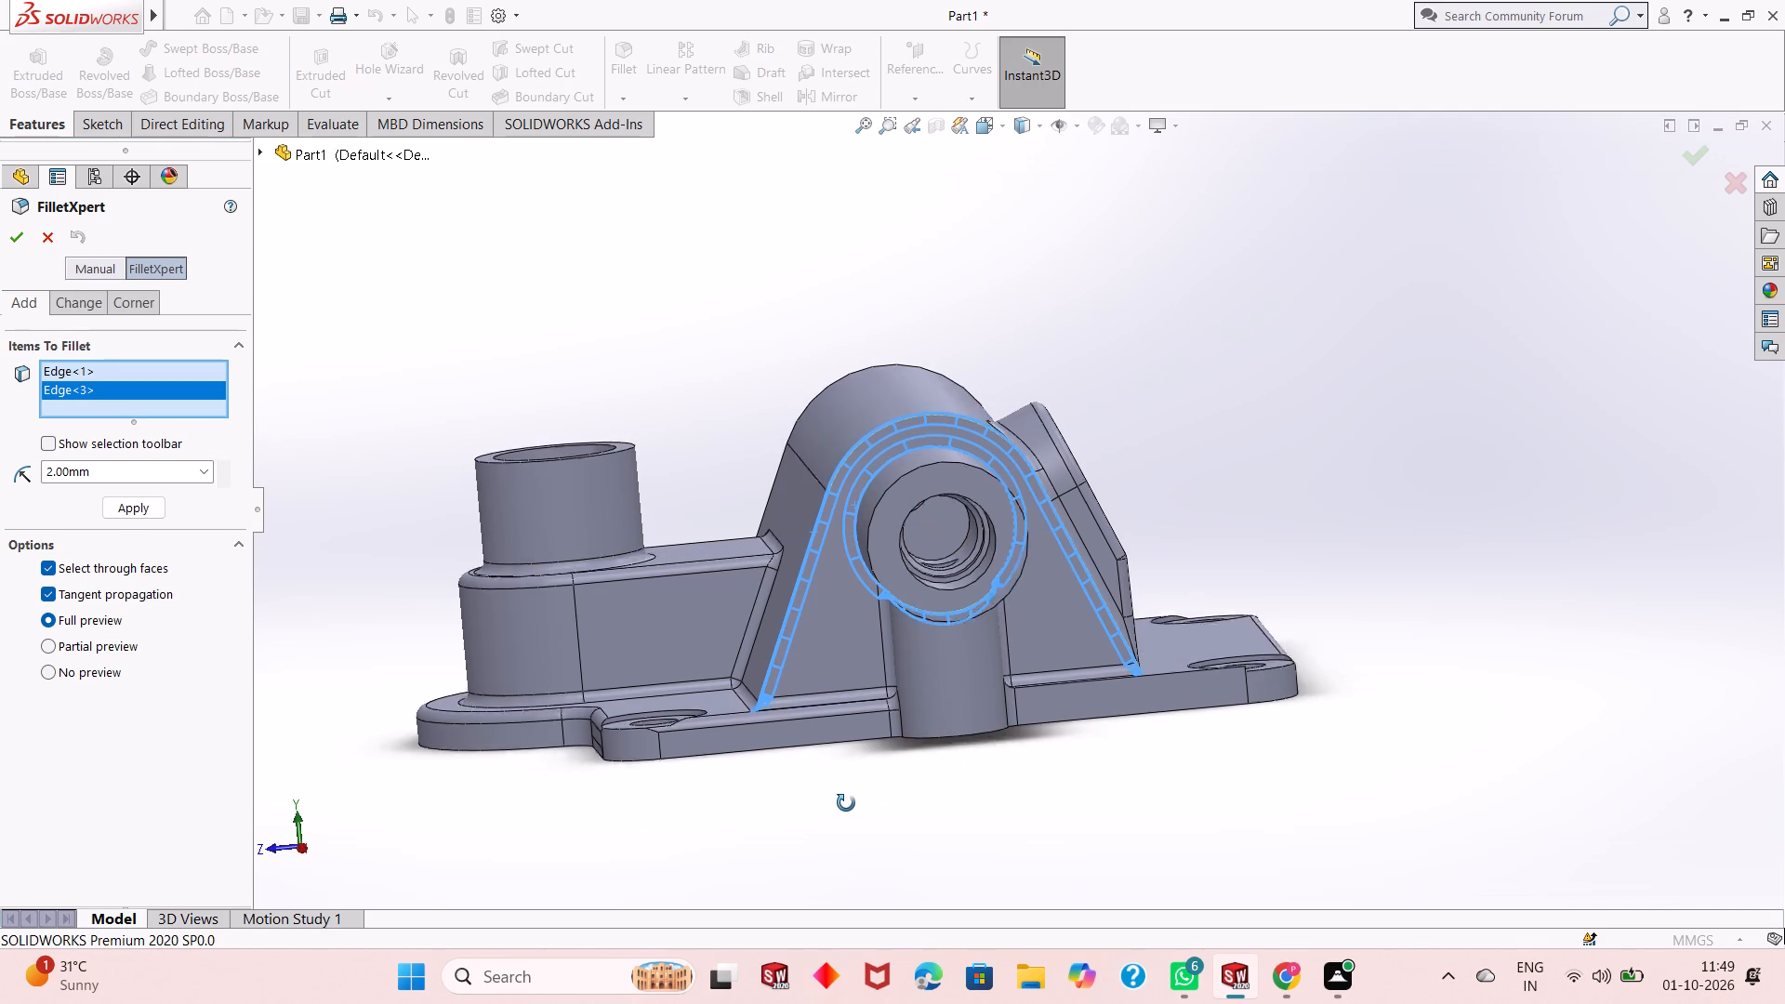
{"action": "middle_click_drag", "start_coordinate": [846, 803], "coordinate": [1179, 675]}
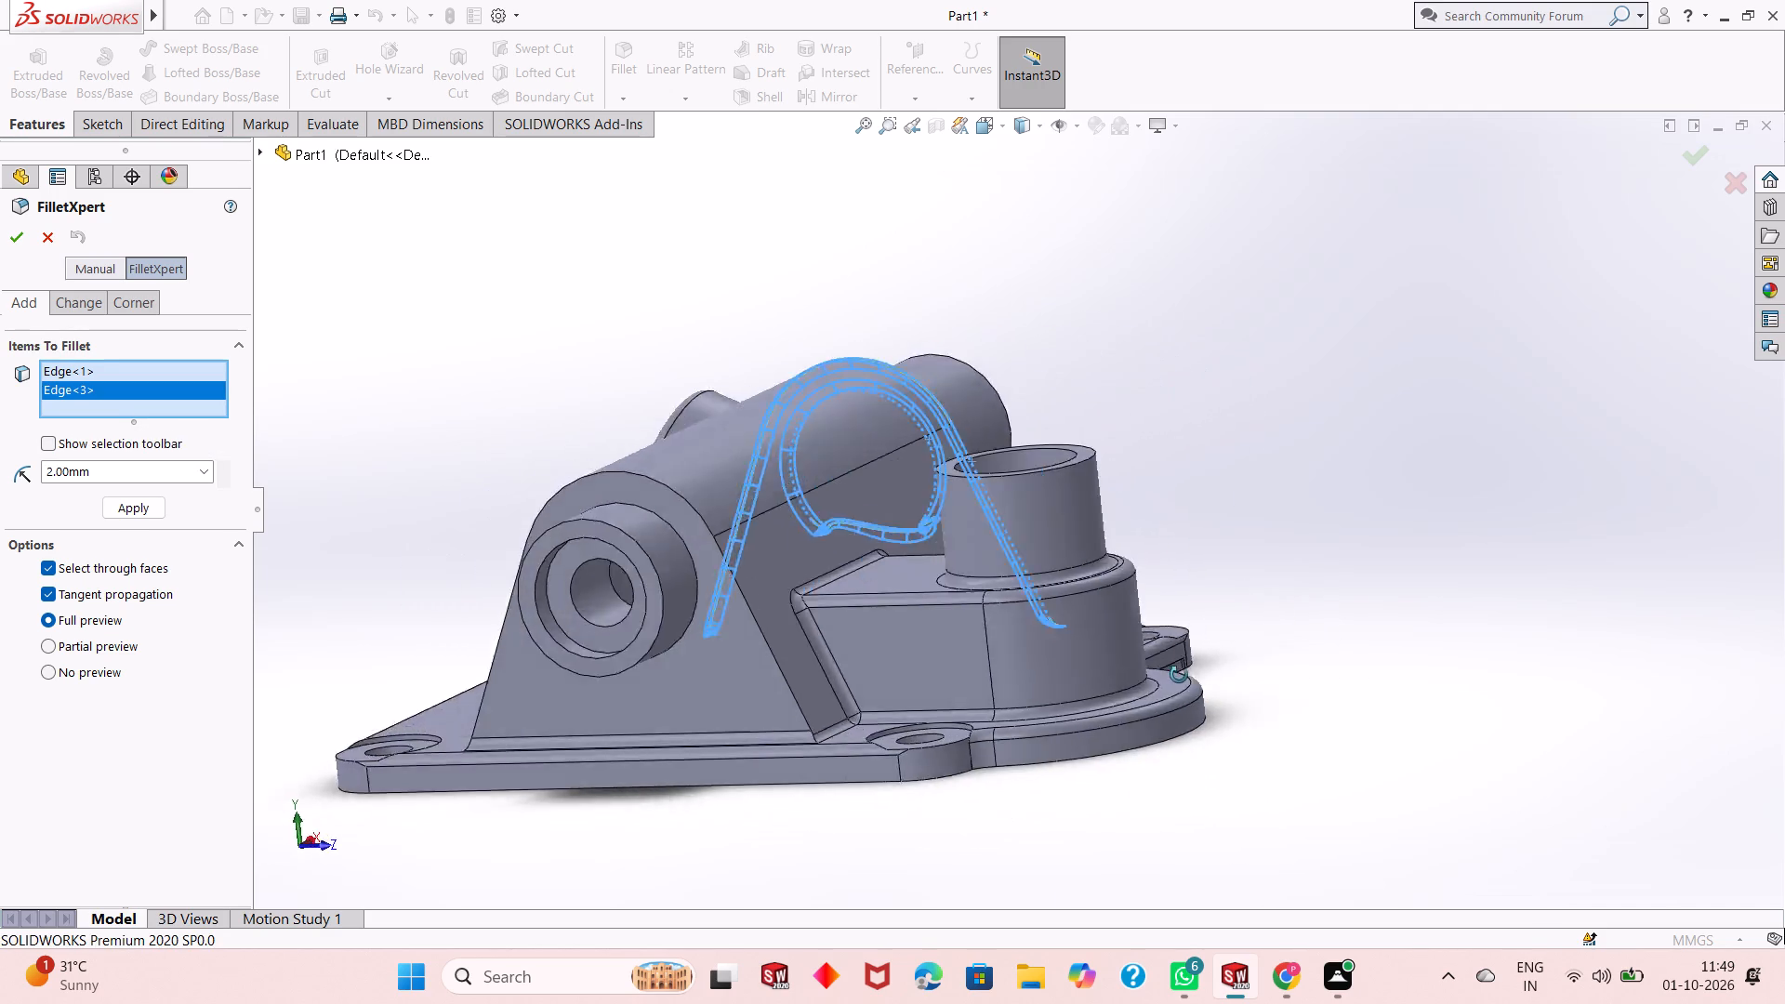
{"action": "middle_click_drag", "start_coordinate": [1179, 675], "coordinate": [1324, 711]}
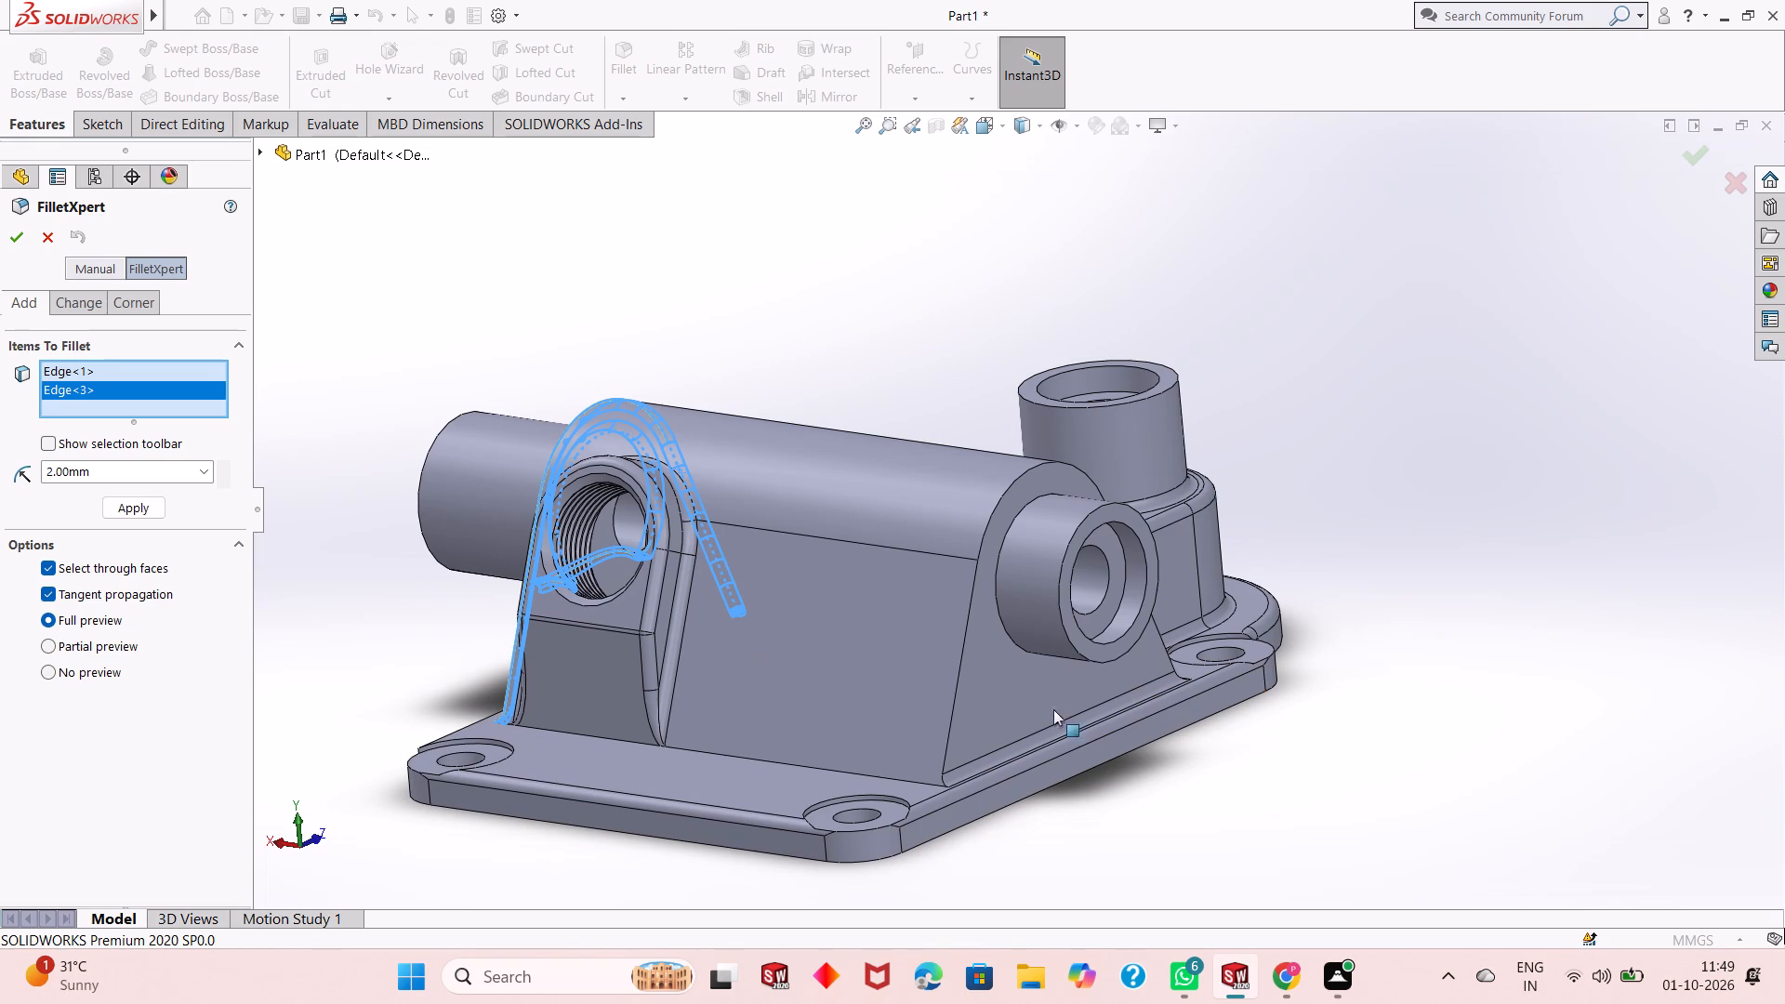
{"action": "scroll", "coordinate": [1002, 641], "scroll_direction": "down", "scroll_amount": 2}
{"action": "left_click", "coordinate": [994, 573]}
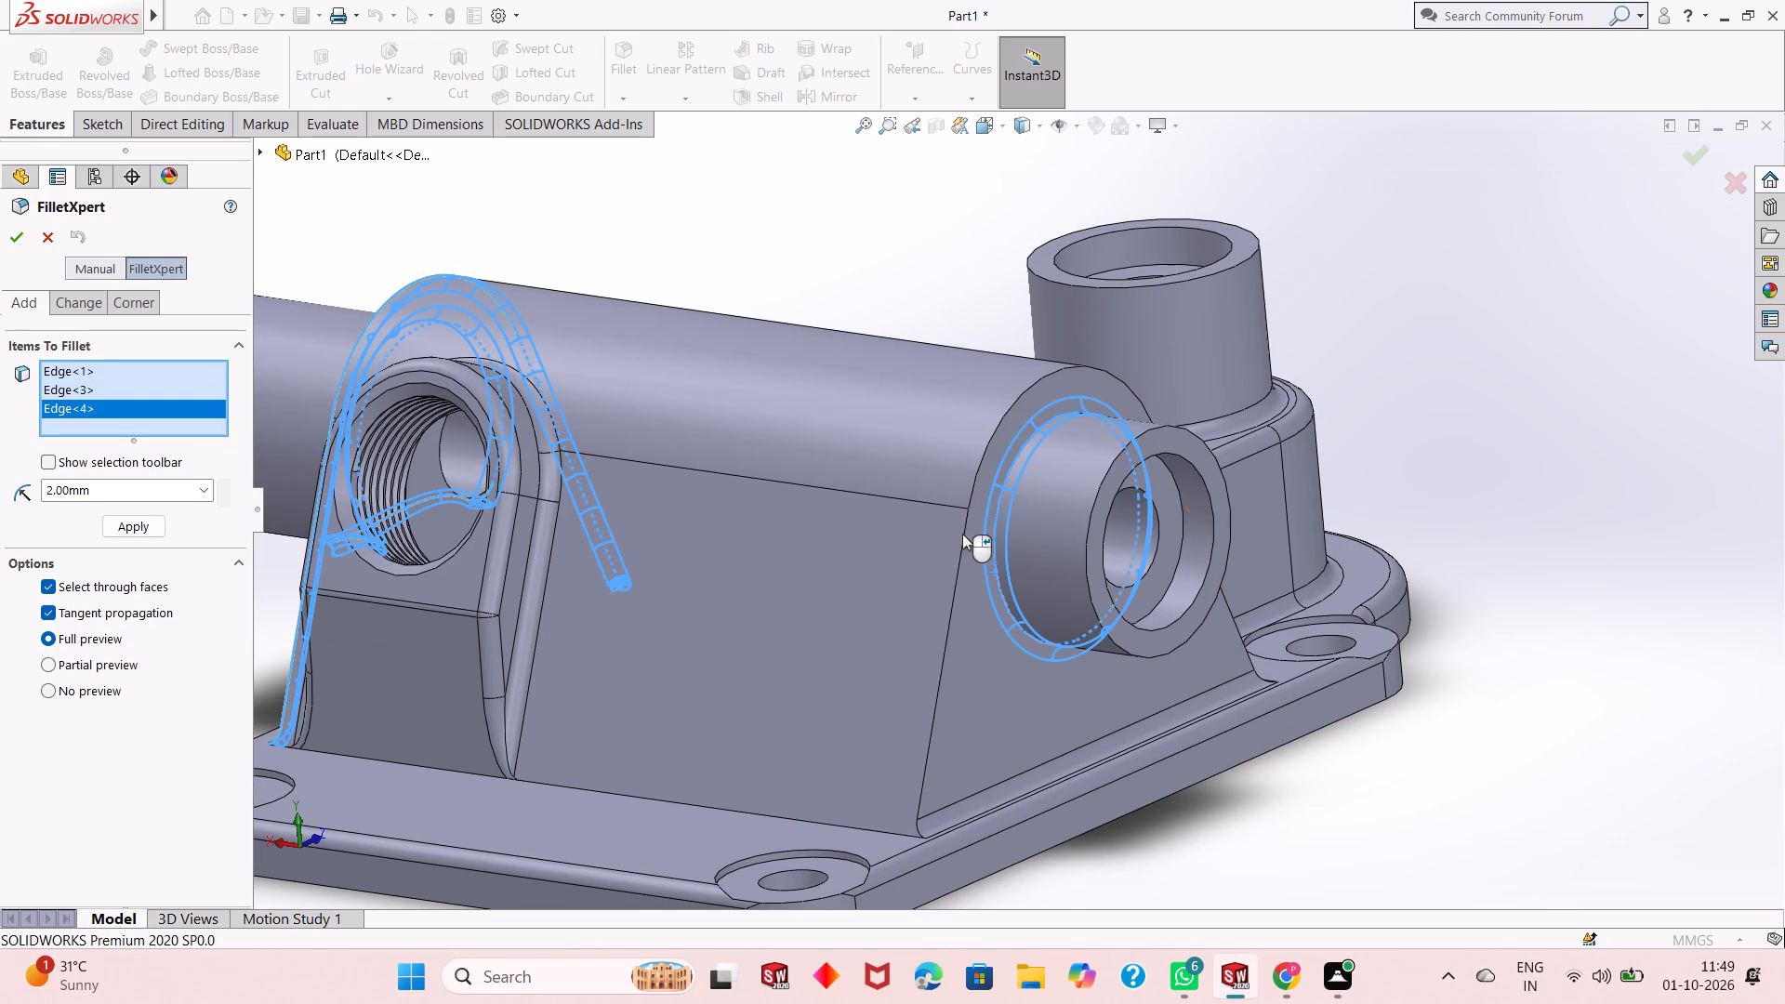
{"action": "left_click", "coordinate": [960, 544]}
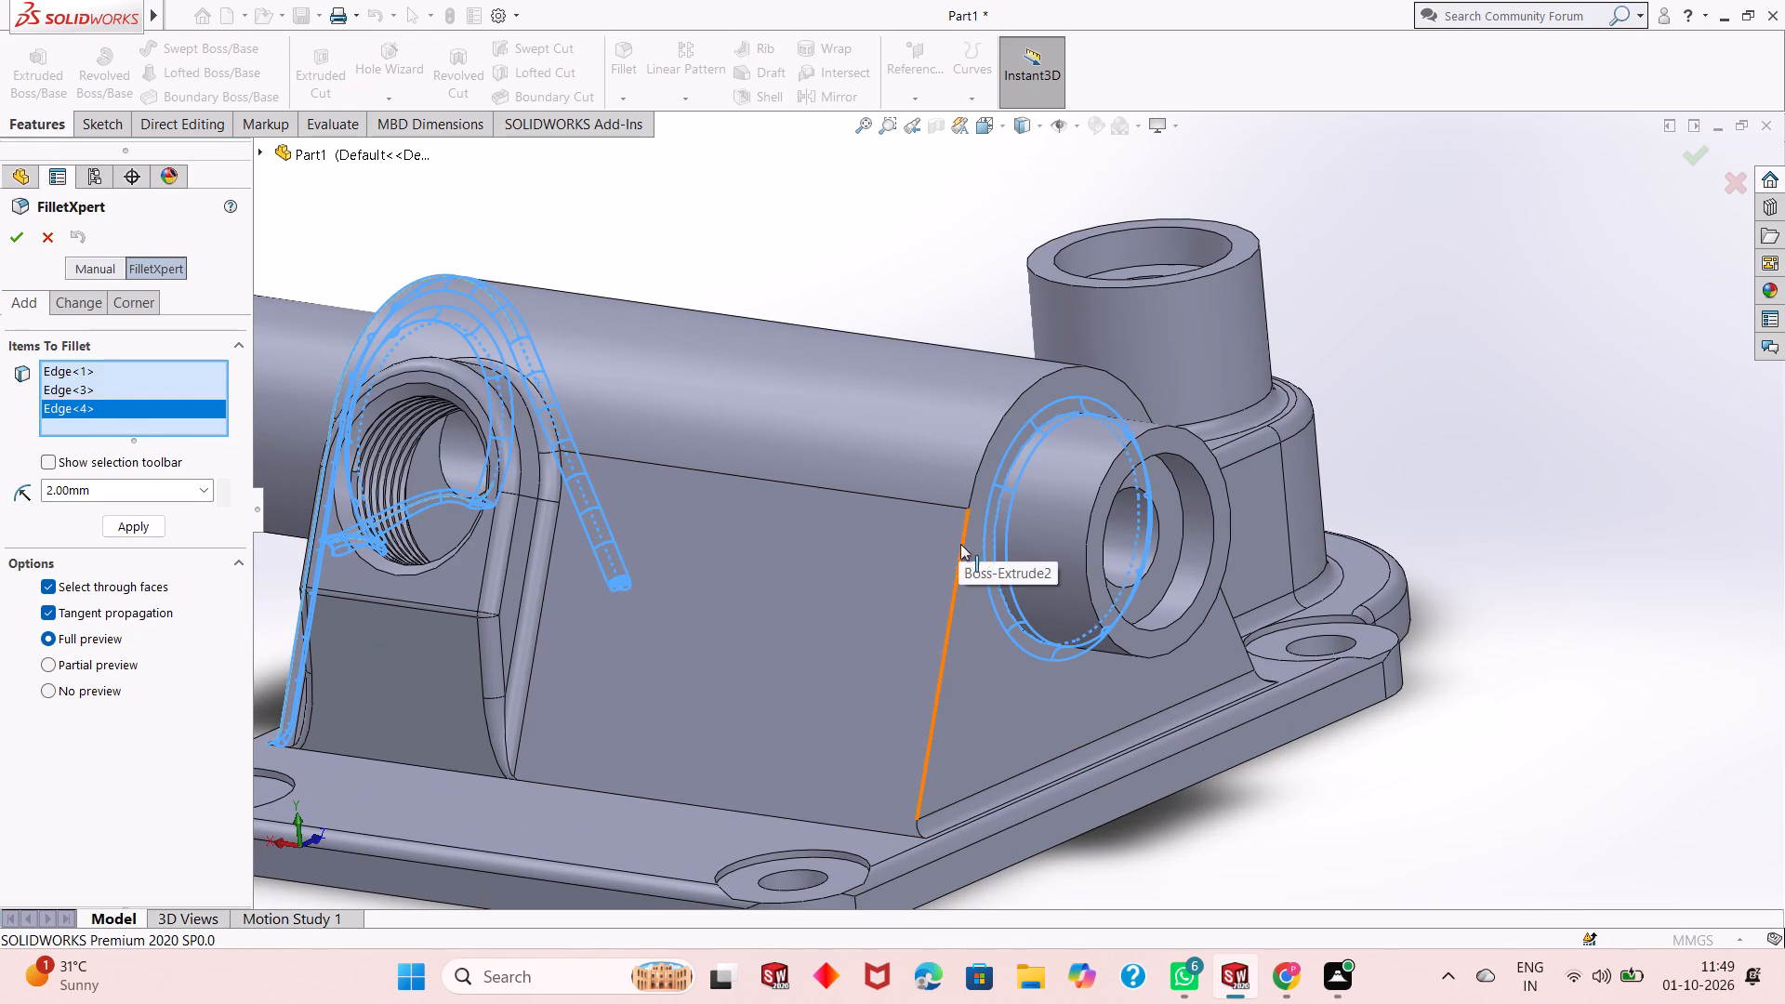
Add the body's long base edge on the threaded-port side and apply the 2 mm fillet to all selected edges.
{"action": "scroll", "coordinate": [1052, 742], "scroll_direction": "up", "scroll_amount": 1}
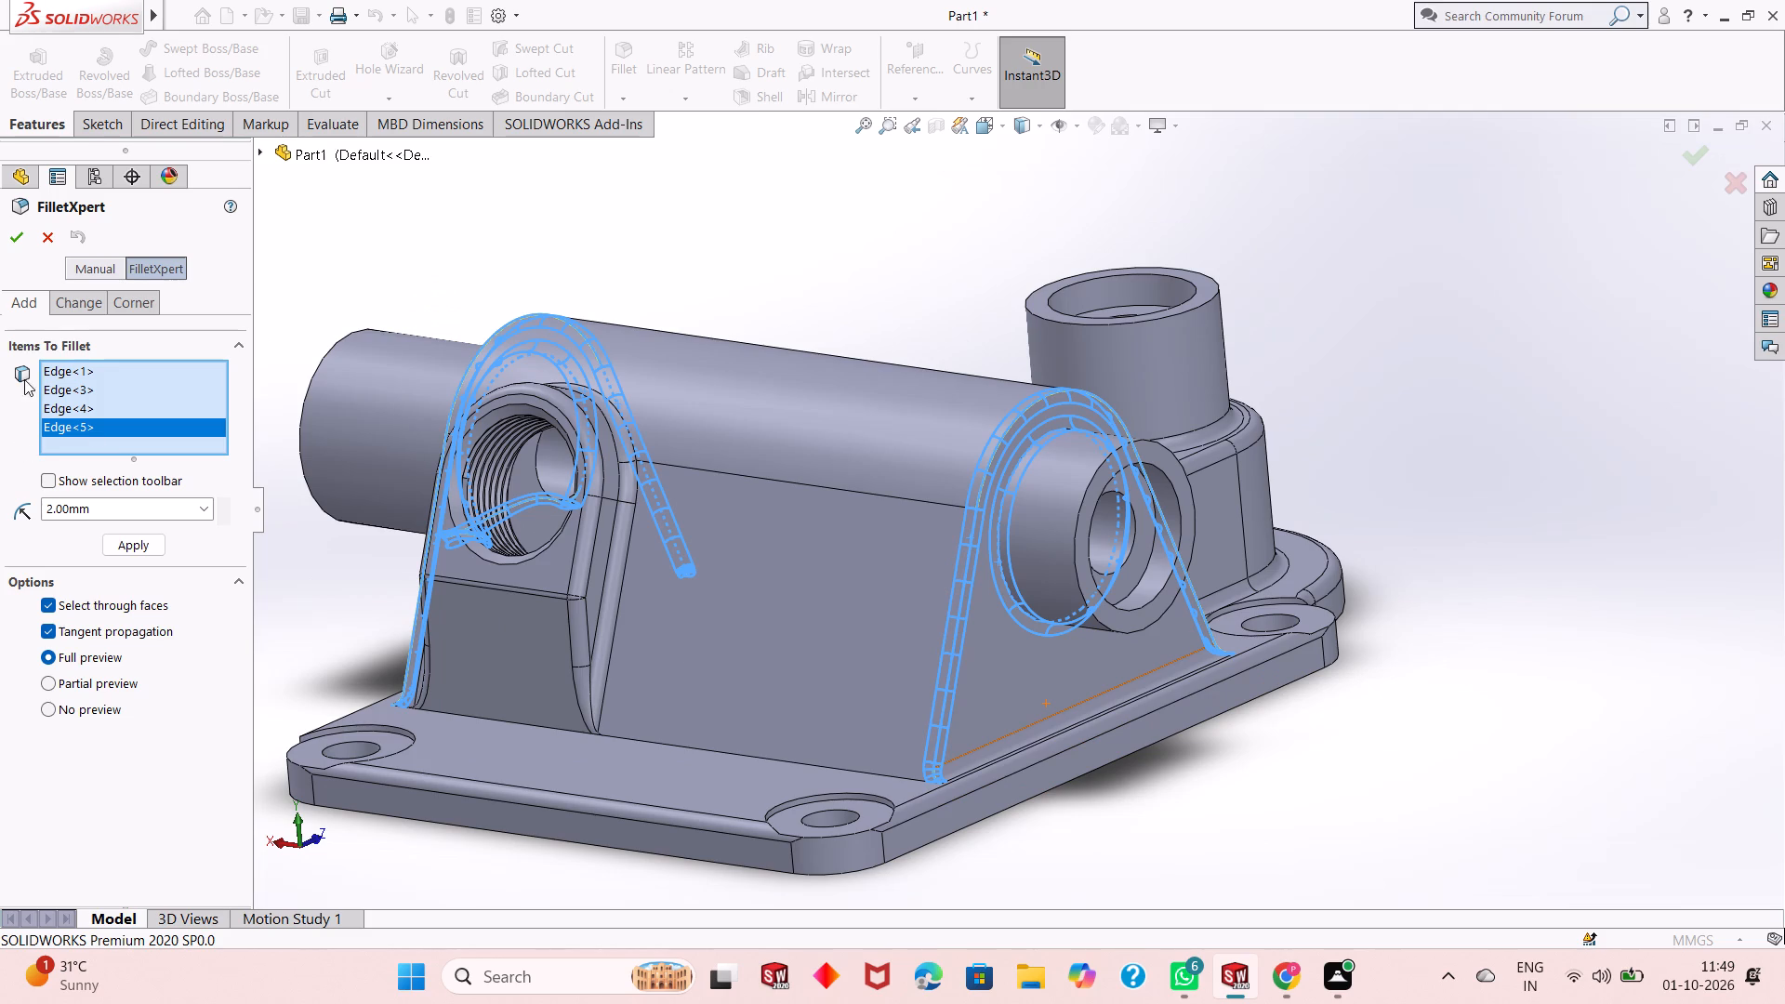
{"action": "left_click", "coordinate": [748, 756]}
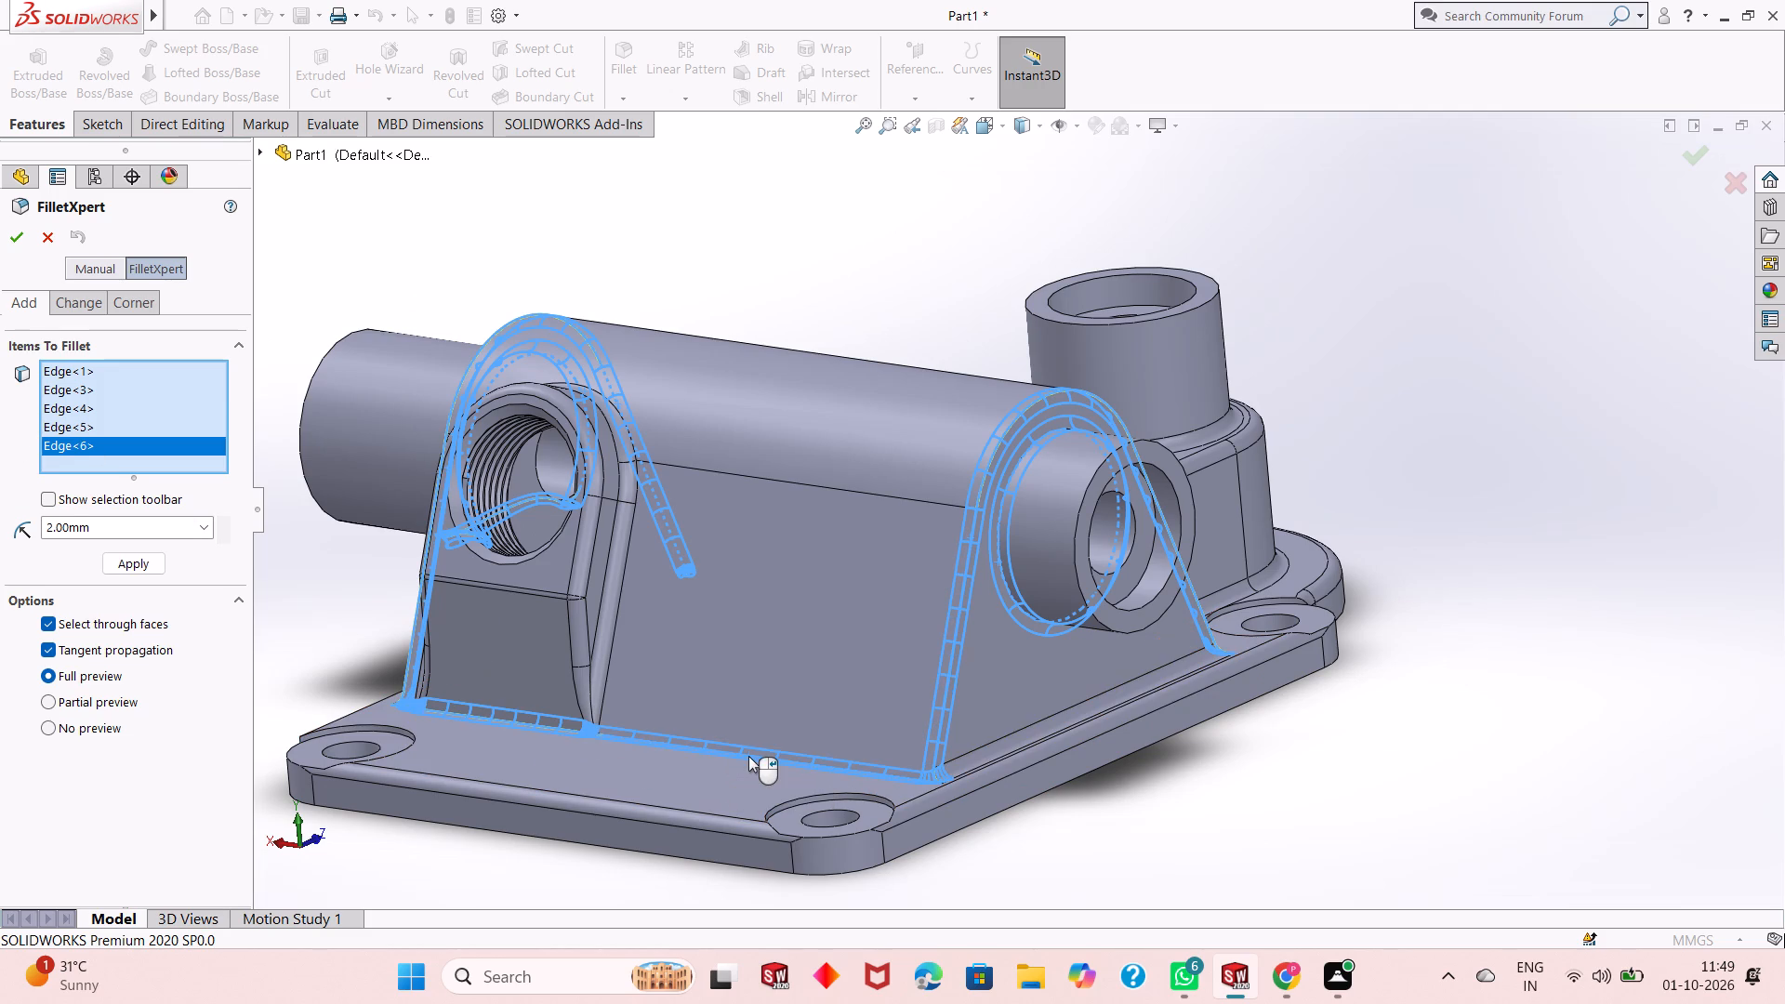
{"action": "middle_click_drag", "start_coordinate": [1187, 771], "coordinate": [922, 887]}
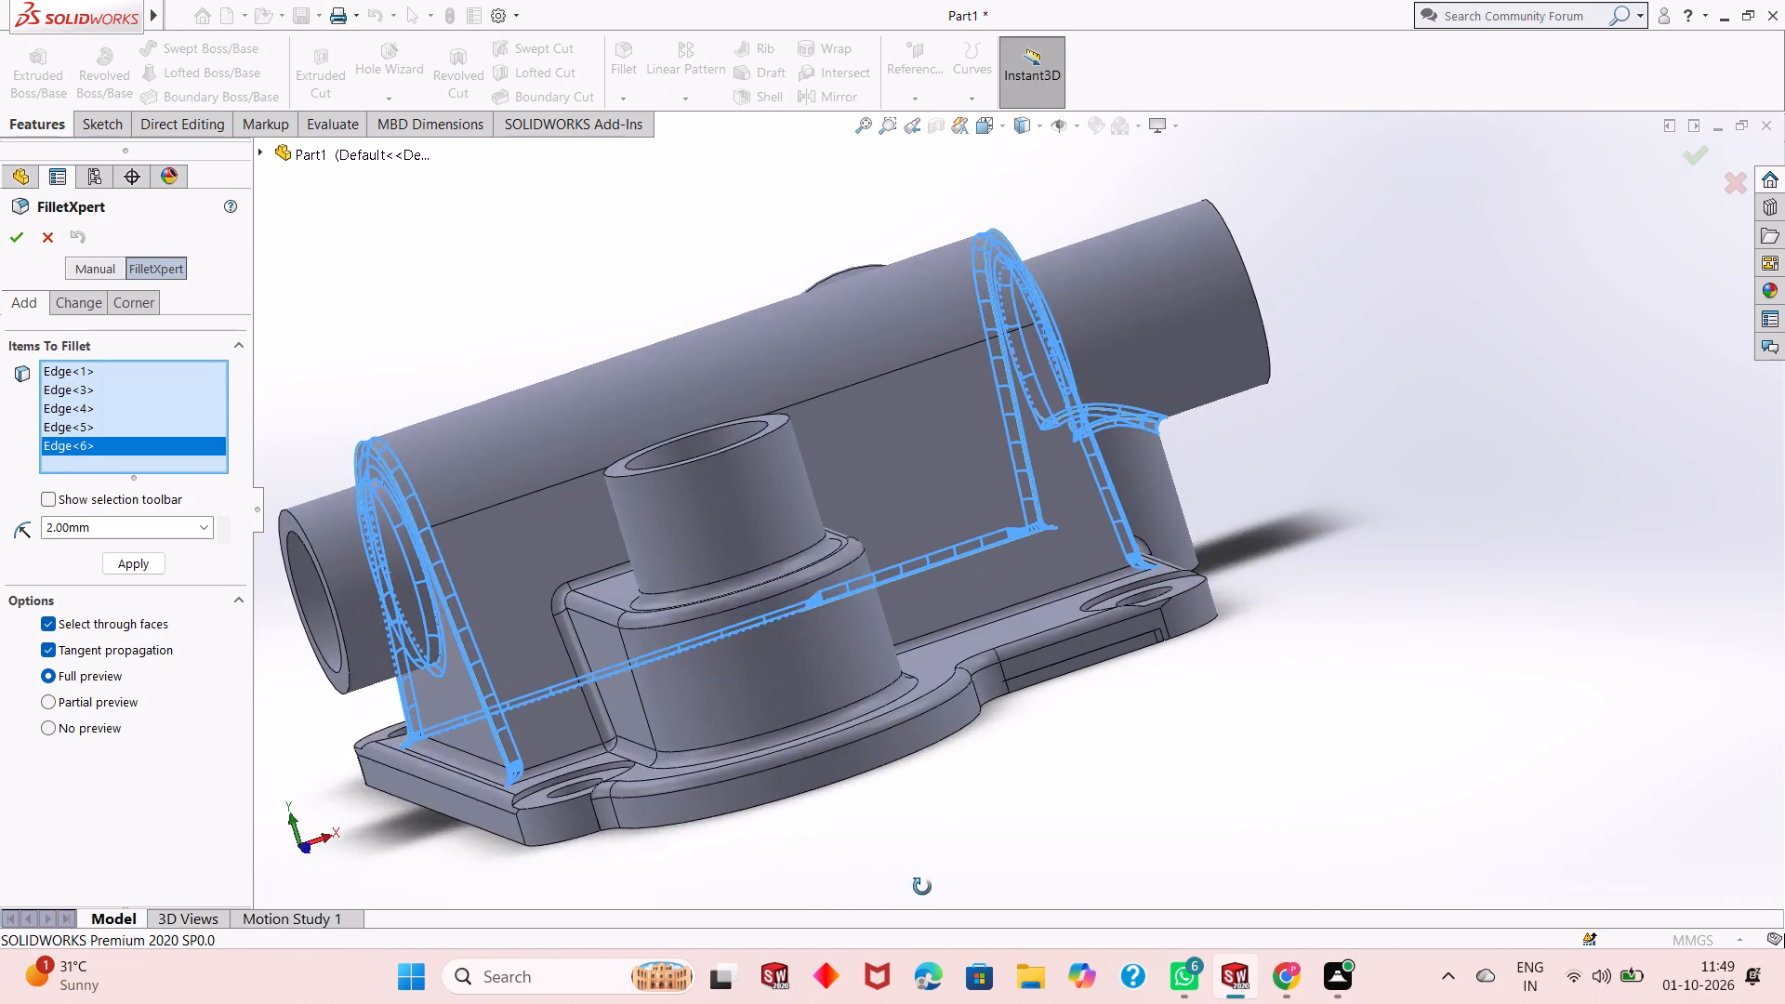
{"action": "middle_click_drag", "start_coordinate": [922, 887], "coordinate": [940, 901]}
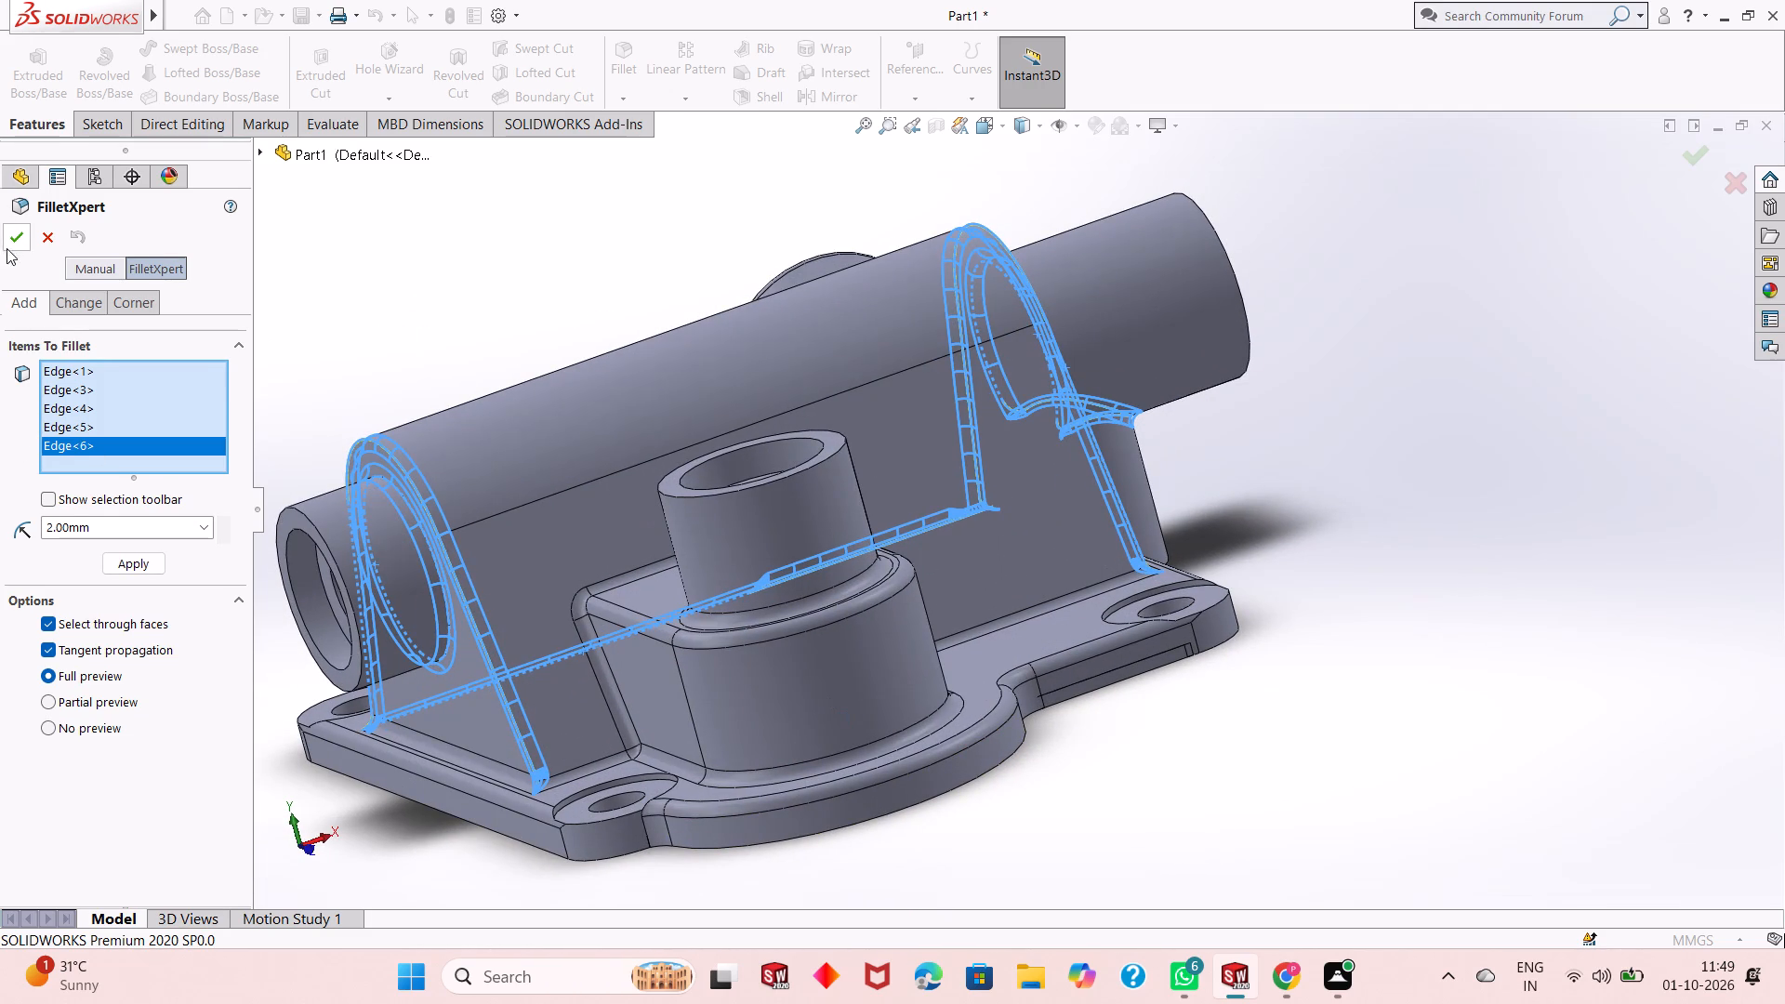
{"action": "left_click", "coordinate": [24, 245]}
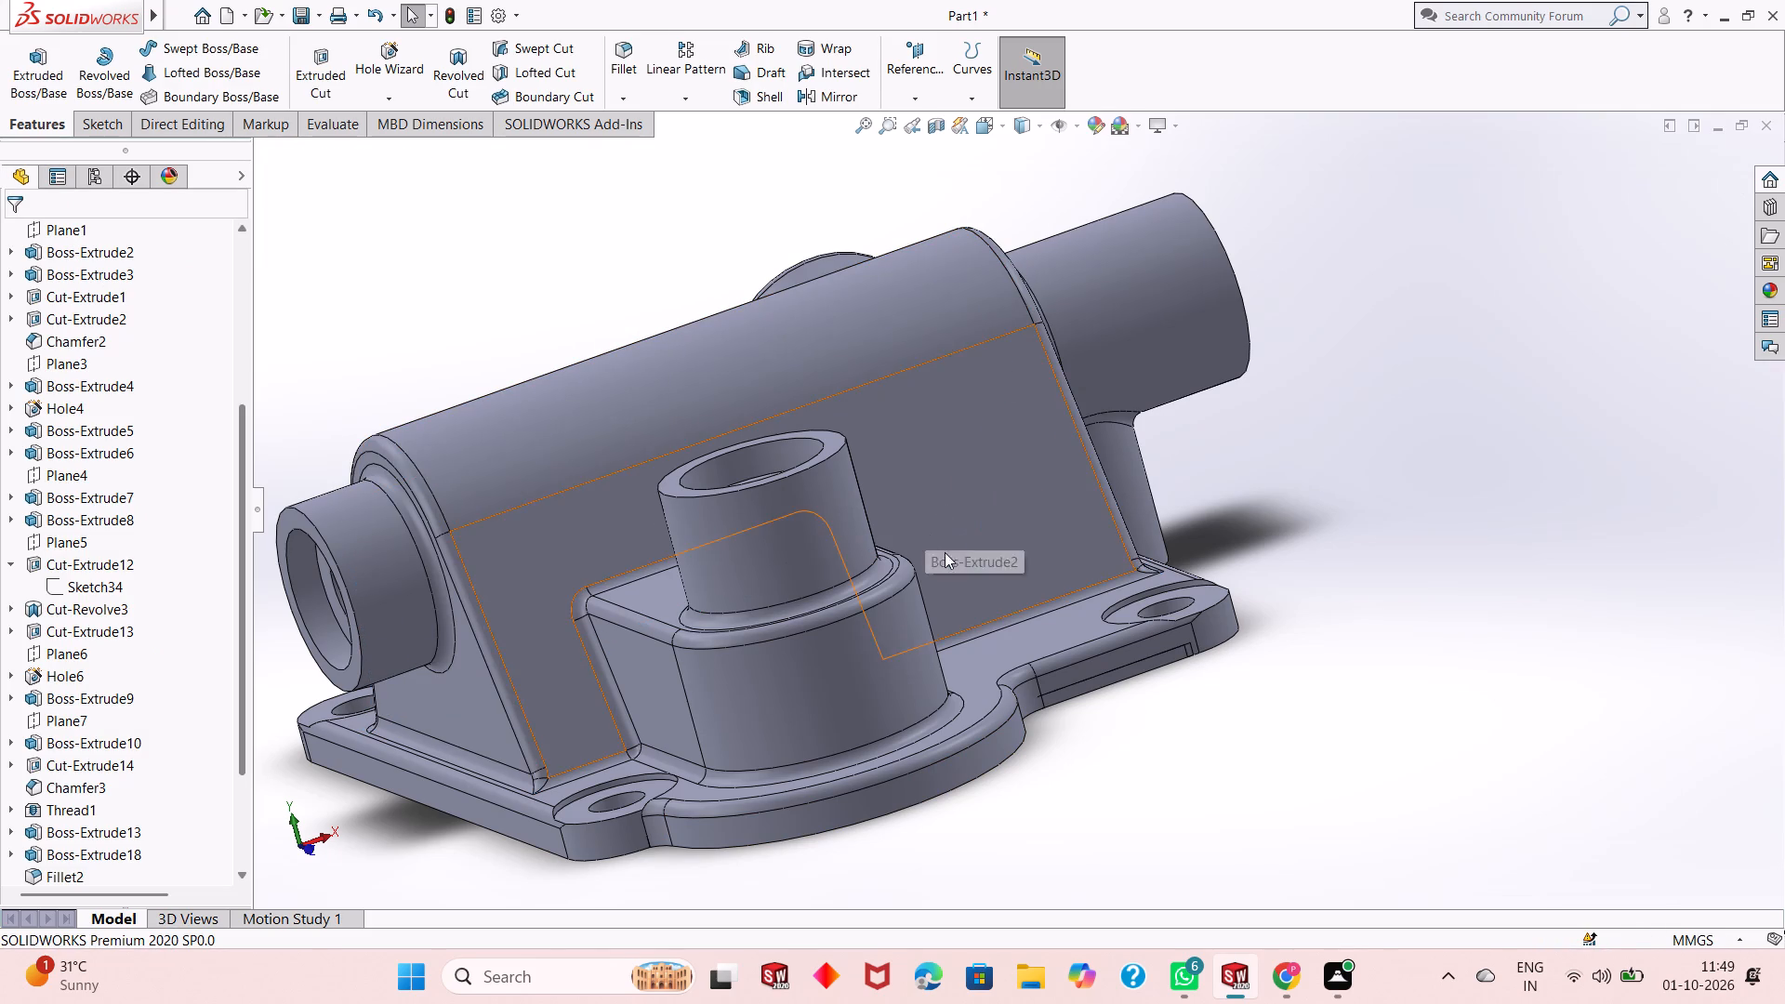
Inspect the filleted housing from all sides, including the threaded port, both end faces, the vertical cylinder and the flange underside.
{"action": "scroll", "coordinate": [828, 646], "scroll_direction": "up", "scroll_amount": 1}
{"action": "middle_click_drag", "start_coordinate": [899, 781], "coordinate": [894, 823]}
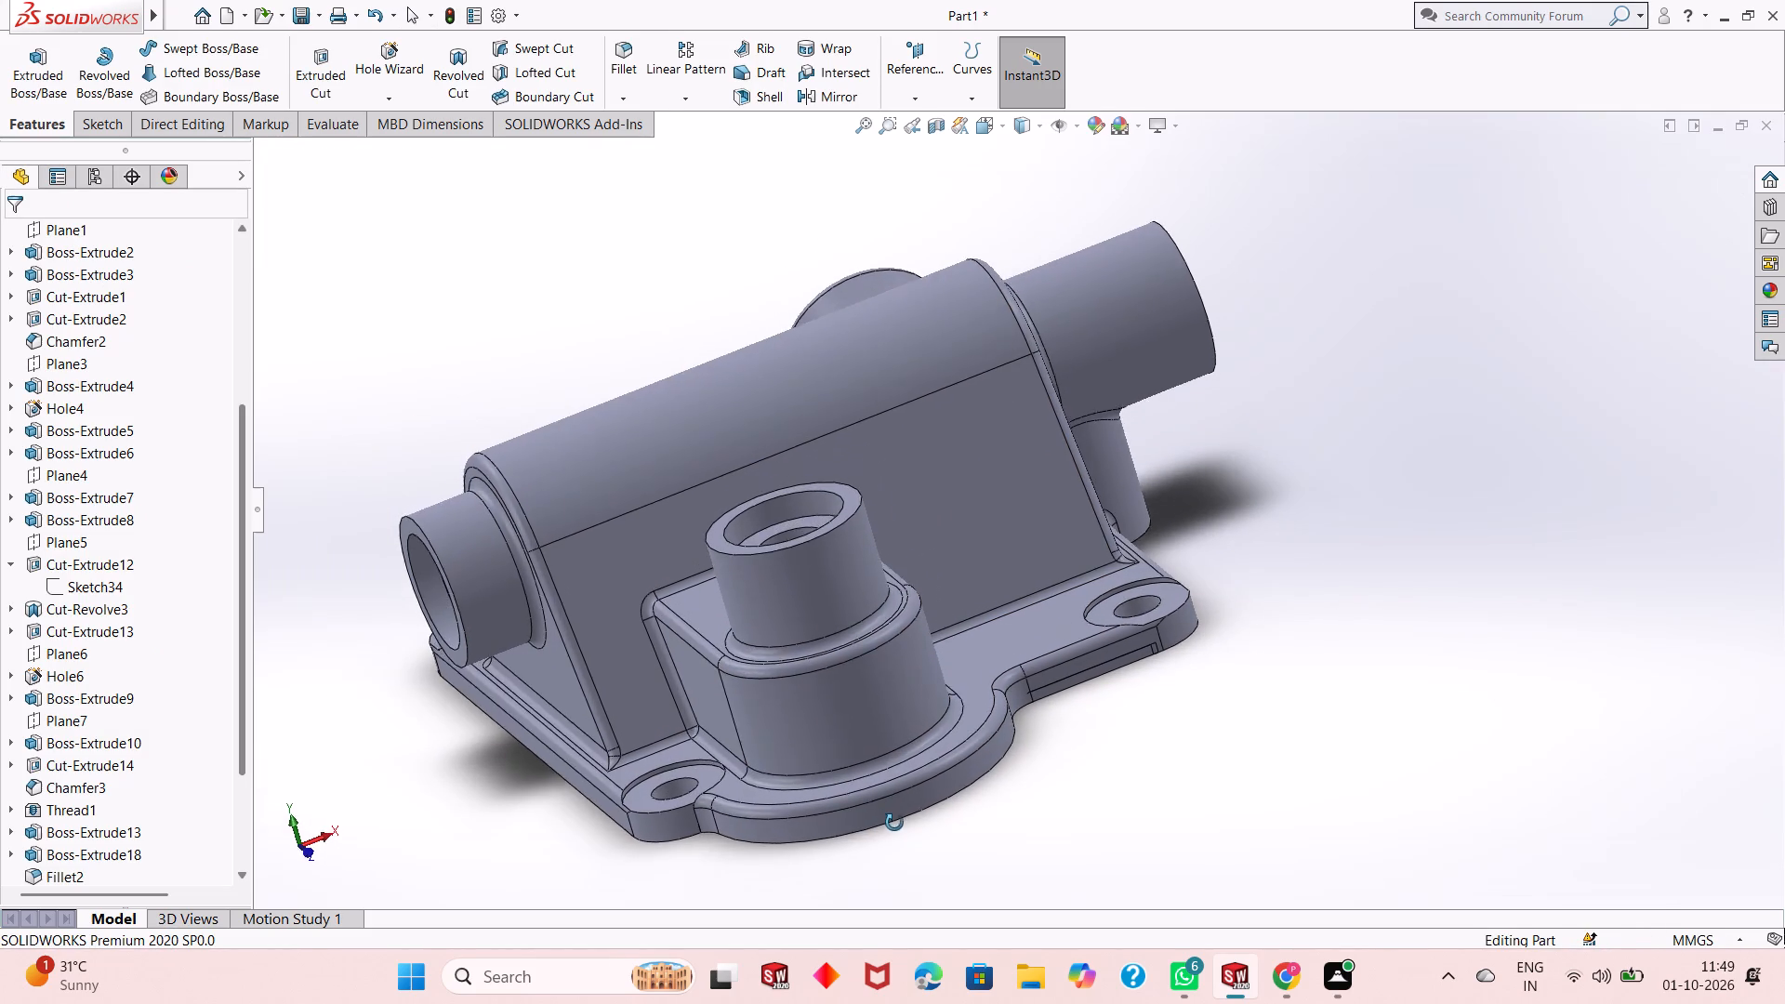
{"action": "middle_click_drag", "start_coordinate": [894, 823], "coordinate": [957, 795]}
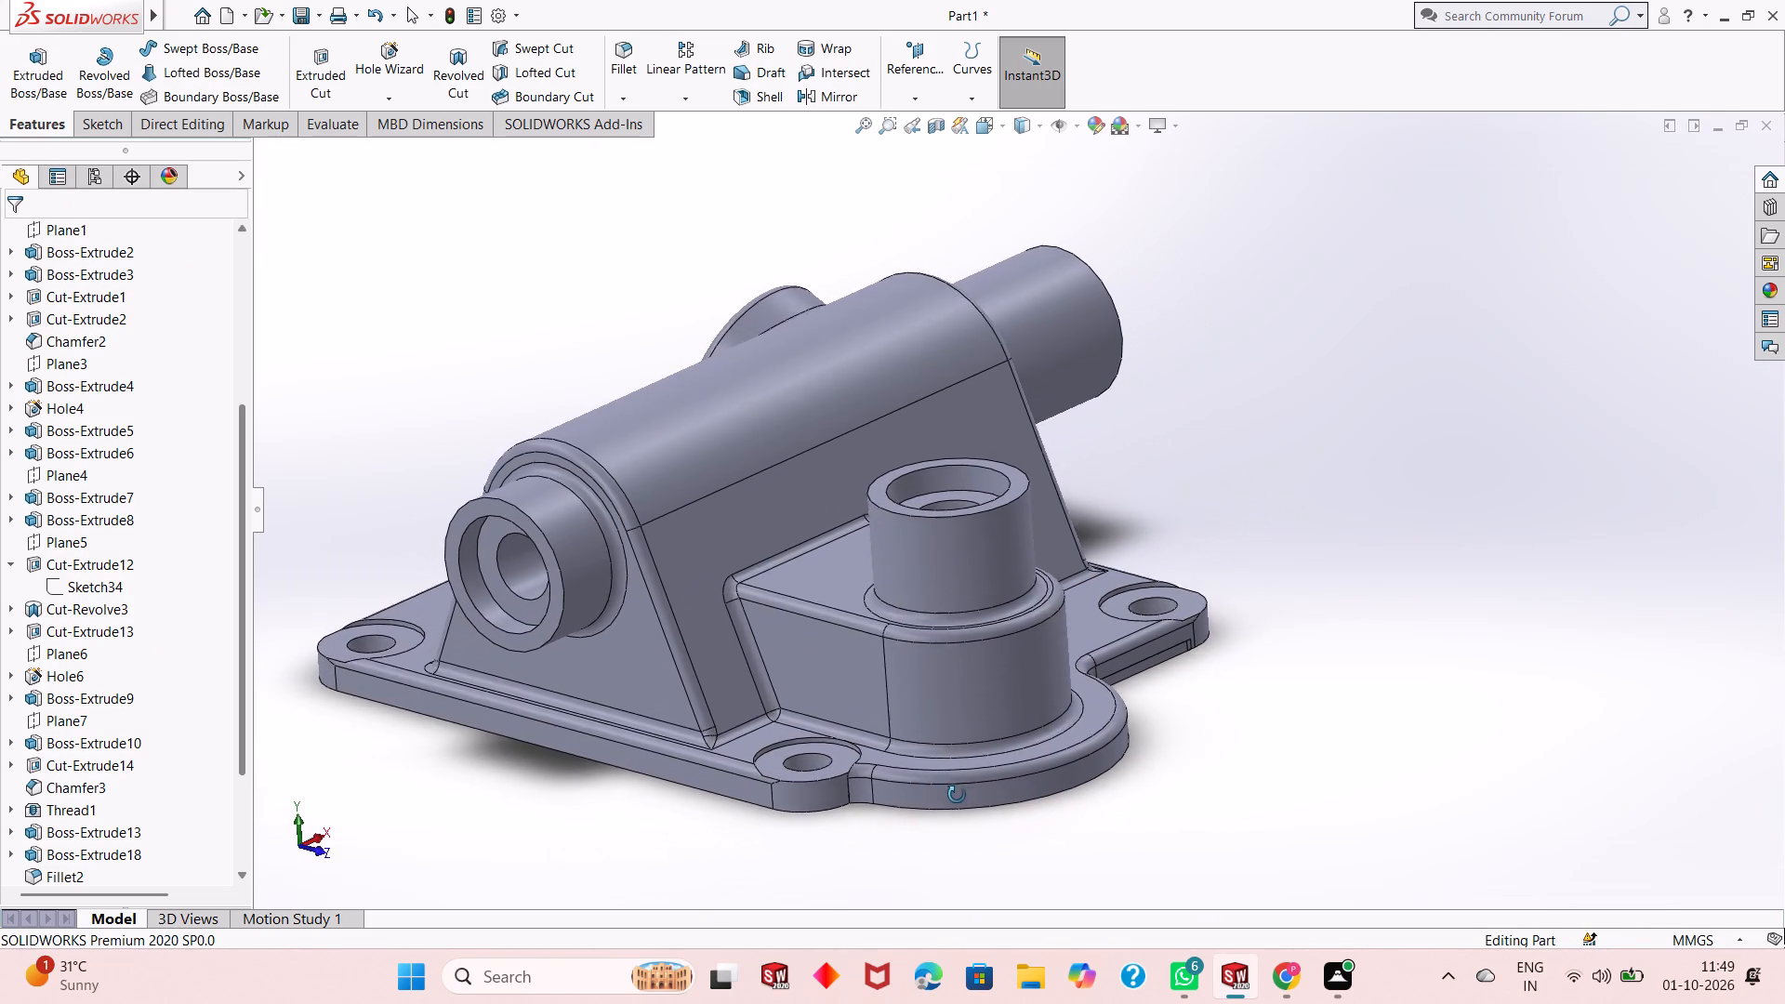
{"action": "middle_click_drag", "start_coordinate": [957, 795], "coordinate": [1188, 883]}
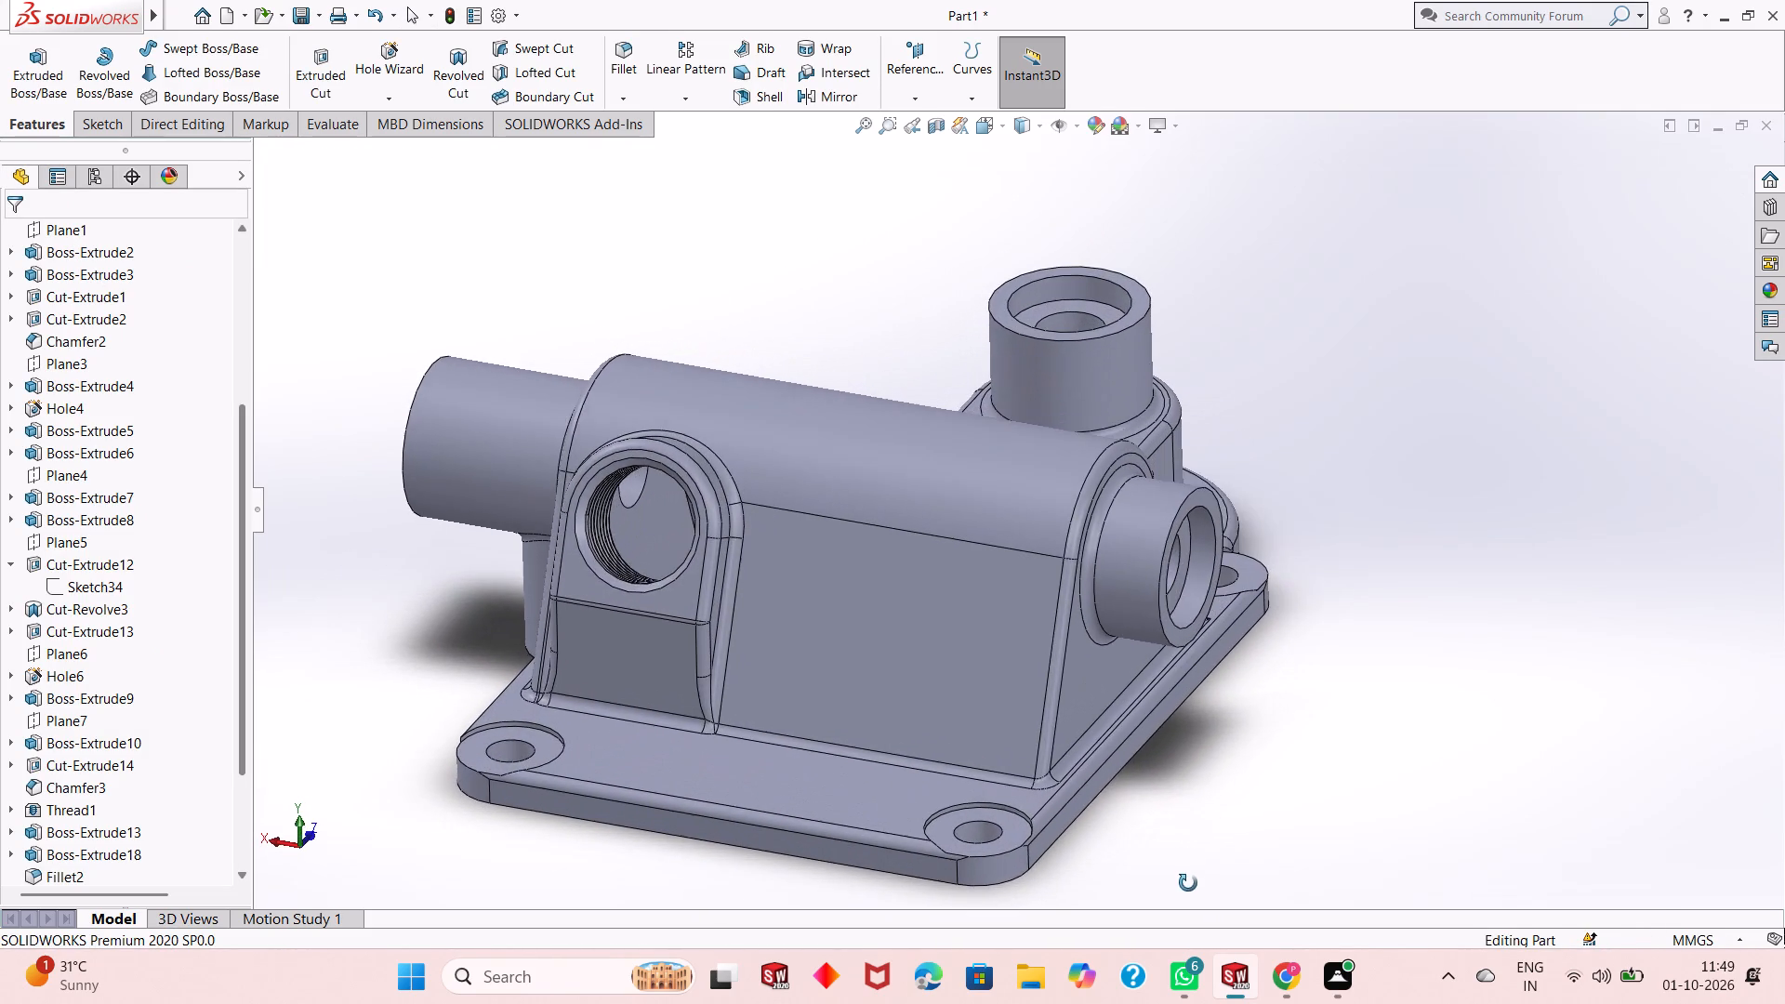
{"action": "middle_click_drag", "start_coordinate": [1188, 883], "coordinate": [1187, 884]}
{"action": "scroll", "coordinate": [984, 786], "scroll_direction": "down", "scroll_amount": 3}
{"action": "scroll", "coordinate": [1032, 734], "scroll_direction": "up", "scroll_amount": 3}
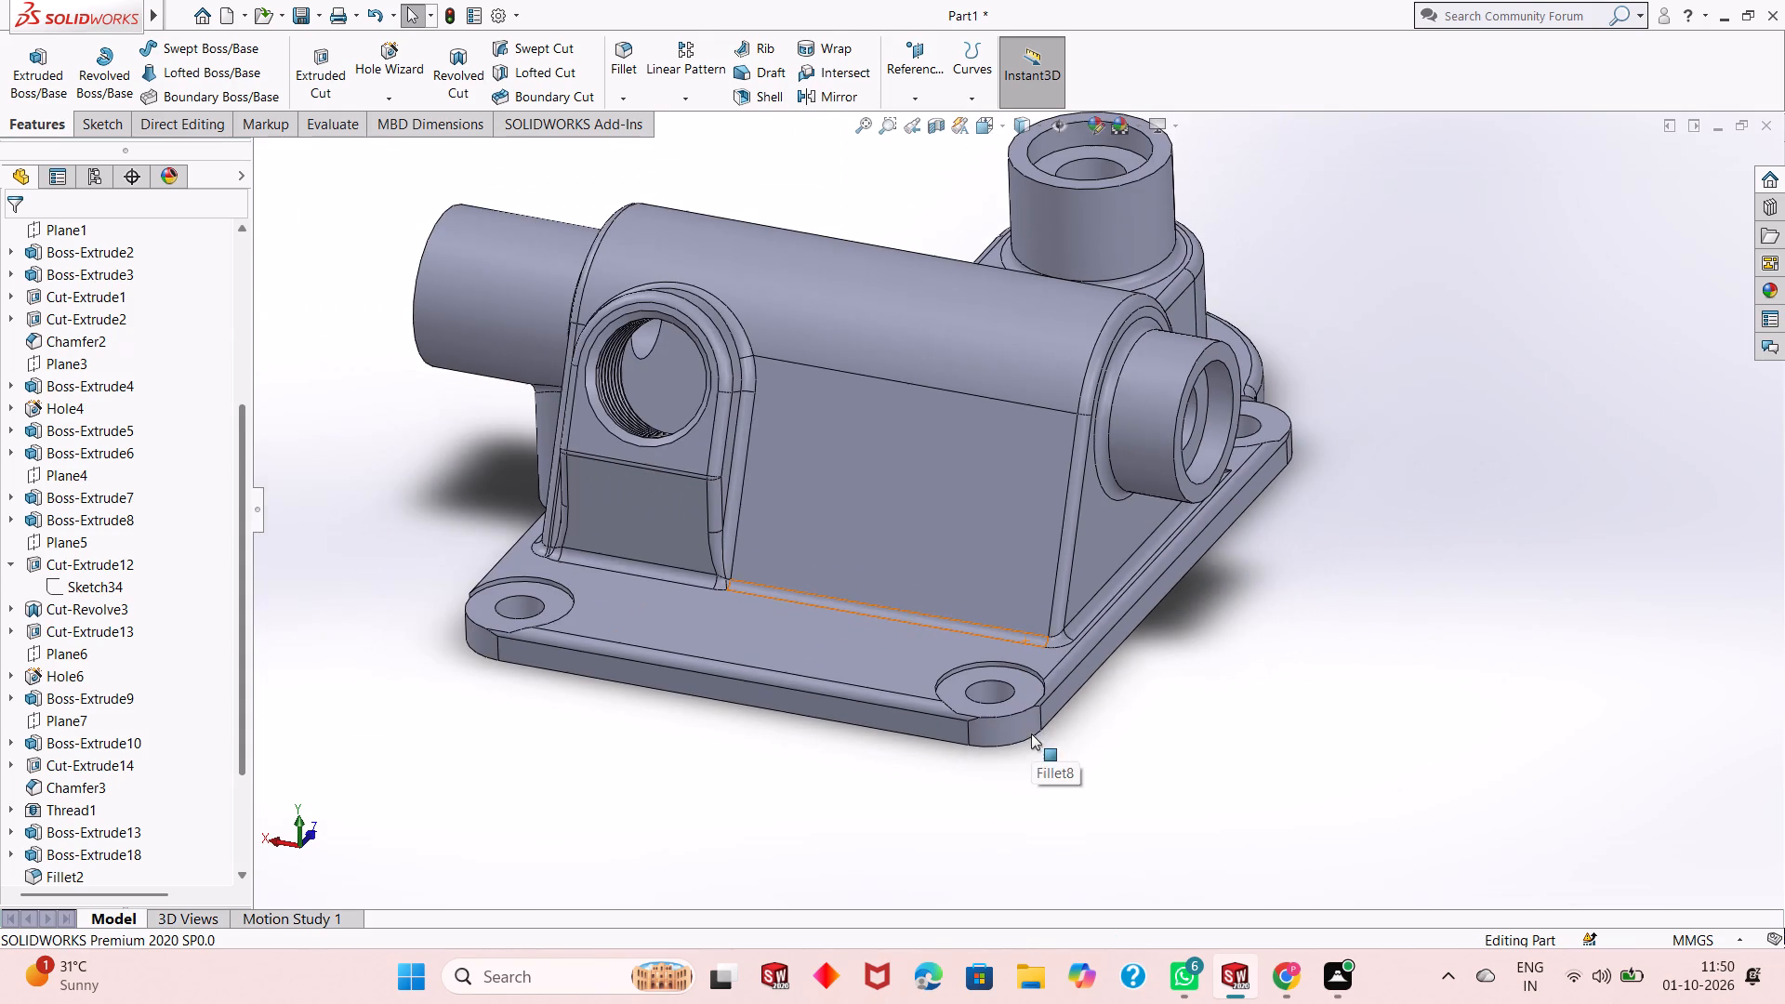
{"action": "middle_click_drag", "start_coordinate": [1210, 592], "coordinate": [1194, 594]}
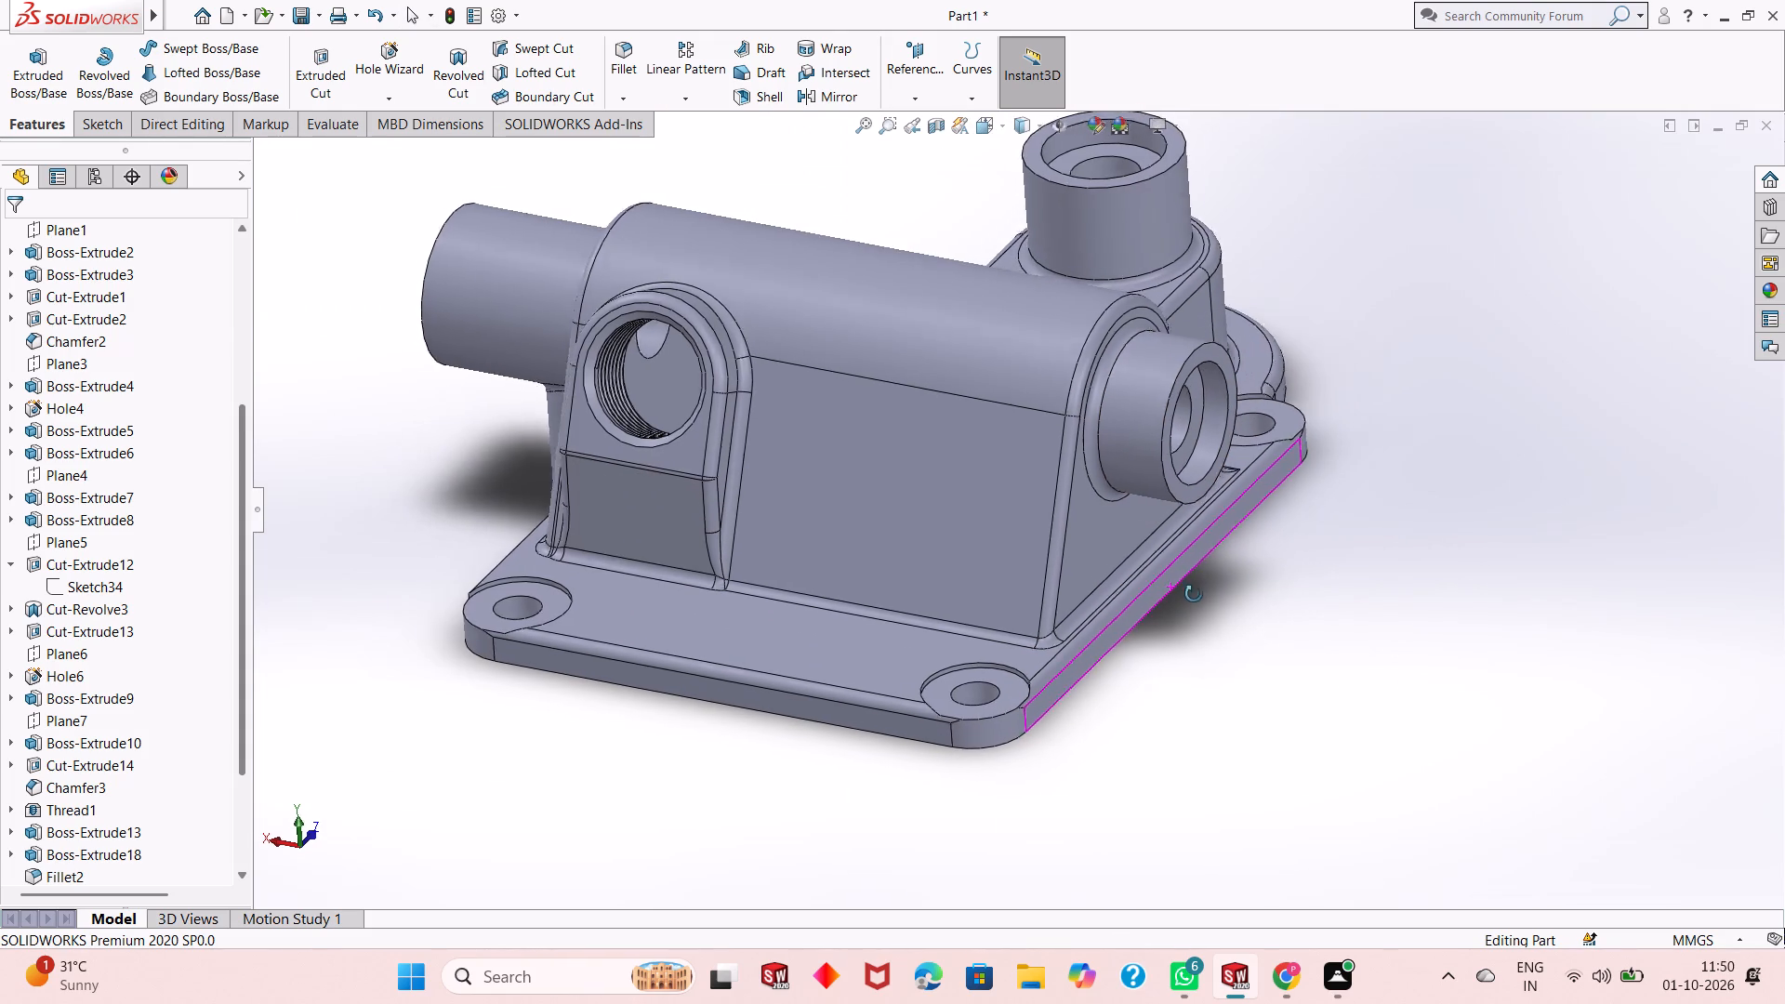
{"action": "middle_click_drag", "start_coordinate": [1194, 594], "coordinate": [1316, 522]}
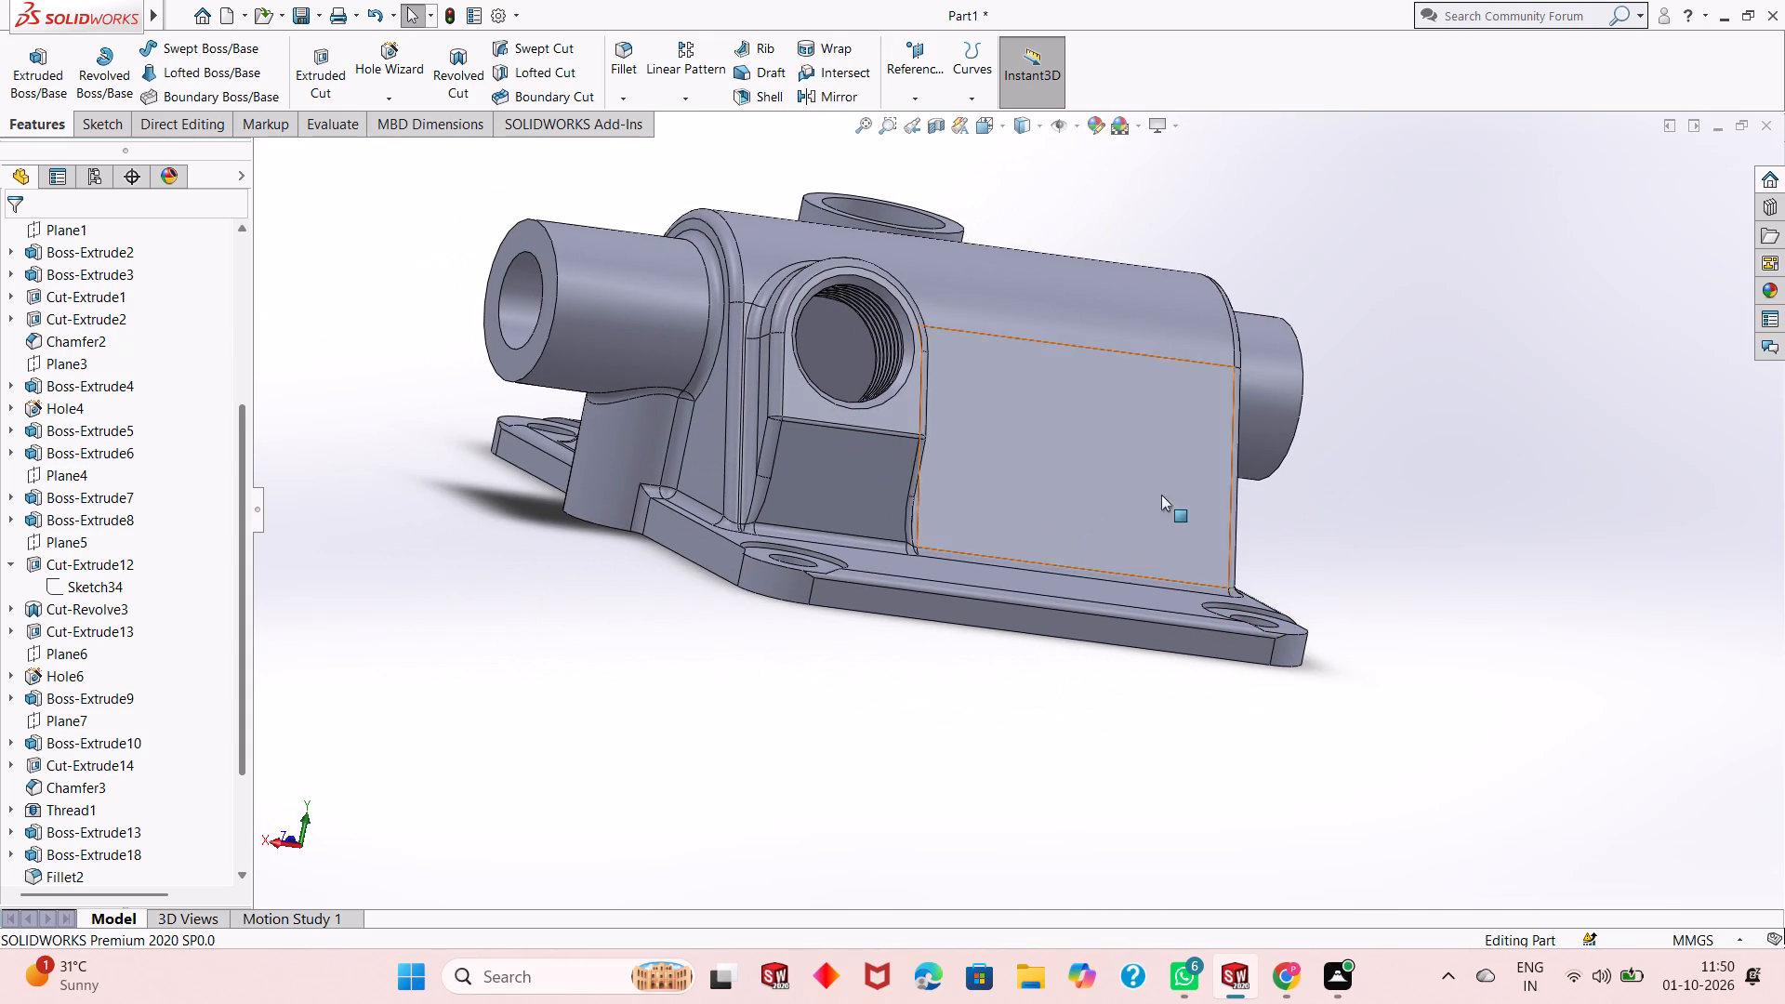
{"action": "middle_click_drag", "start_coordinate": [561, 555], "coordinate": [803, 734]}
{"action": "scroll", "coordinate": [1107, 445], "scroll_direction": "down", "scroll_amount": 2}
{"action": "middle_click_drag", "start_coordinate": [1147, 701], "coordinate": [1157, 557]}
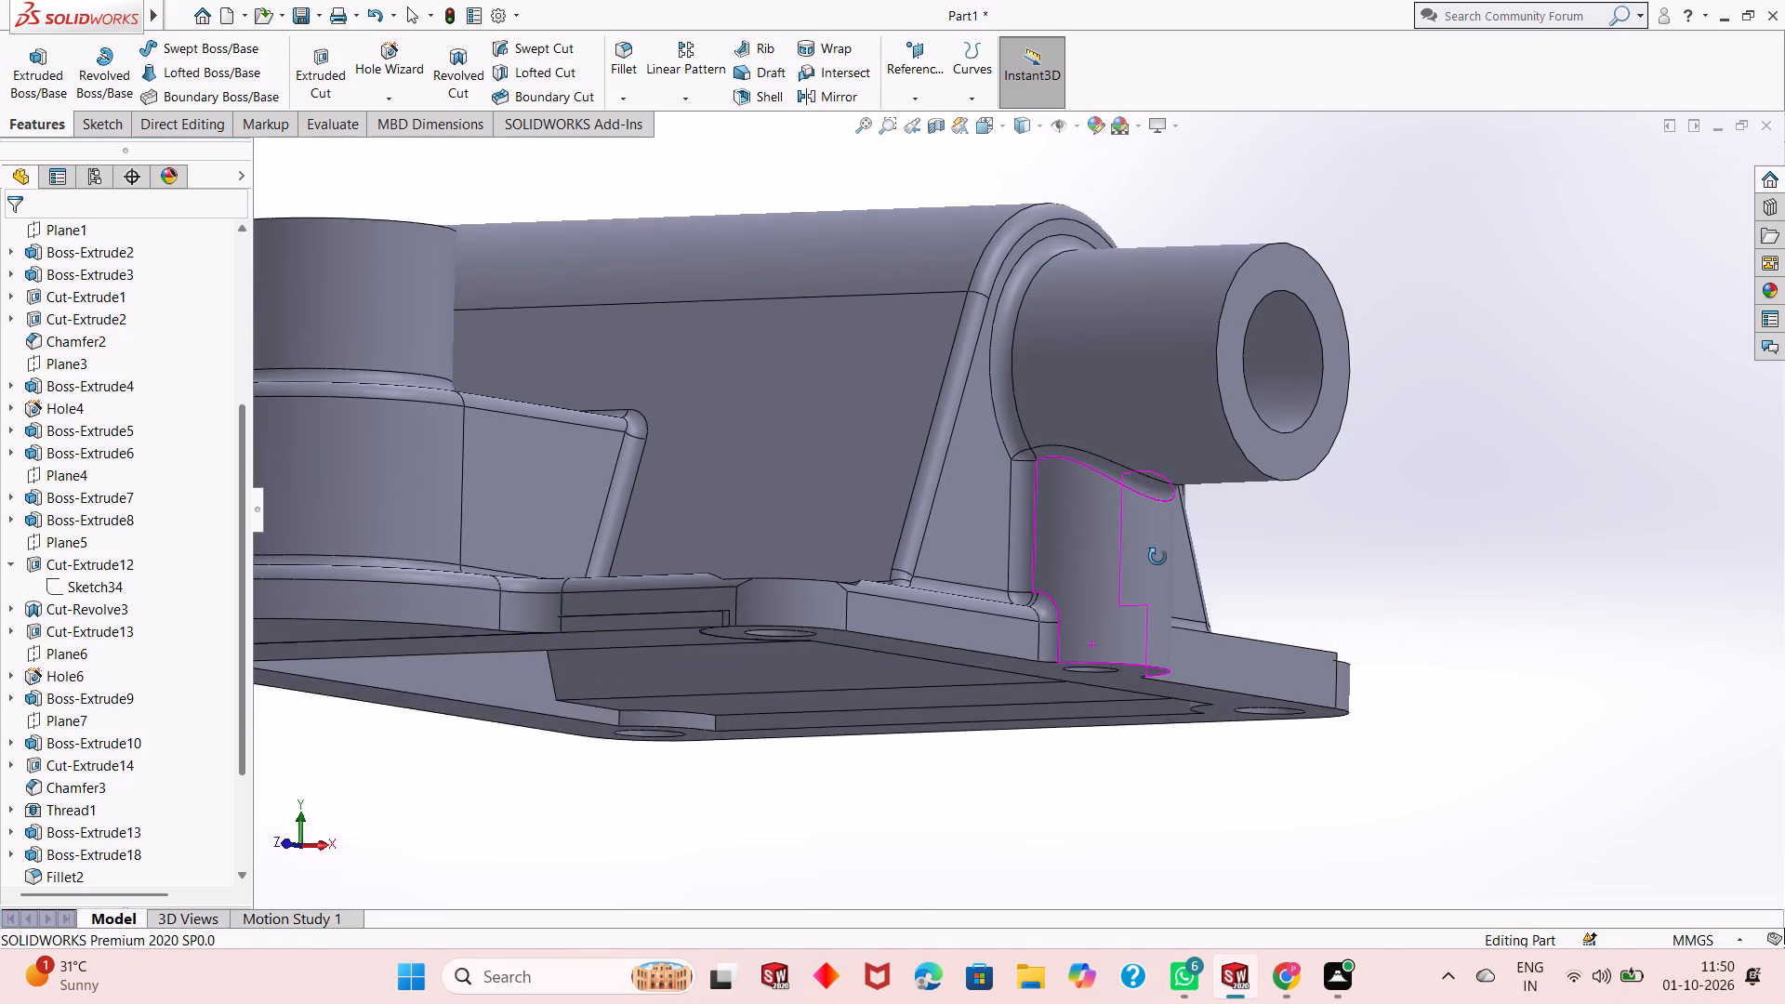
{"action": "middle_click_drag", "start_coordinate": [1157, 557], "coordinate": [1167, 667]}
{"action": "scroll", "coordinate": [1158, 657], "scroll_direction": "up", "scroll_amount": 3}
{"action": "scroll", "coordinate": [824, 271], "scroll_direction": "down", "scroll_amount": 1}
{"action": "scroll", "coordinate": [950, 459], "scroll_direction": "up", "scroll_amount": 1}
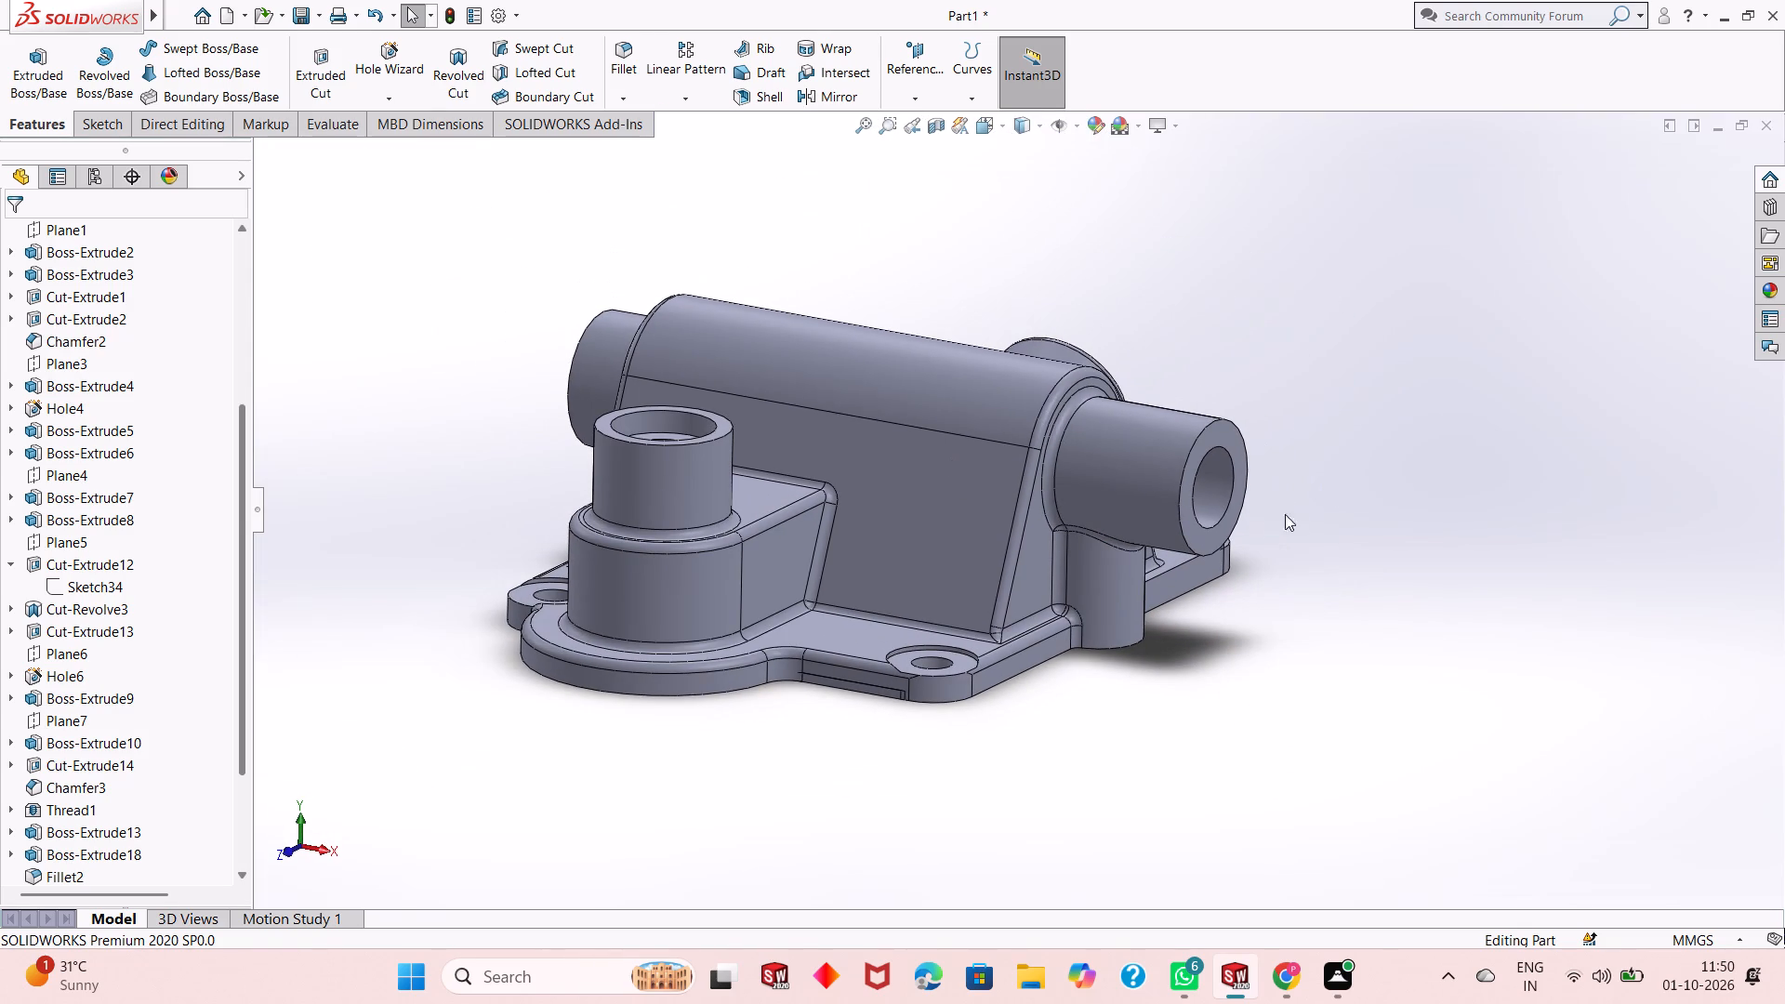
Examine the filleted housing from both ends and above, including the horizontal bosses, the stepped vertical boss and the flange.
{"action": "scroll", "coordinate": [1206, 482], "scroll_direction": "down", "scroll_amount": 1}
{"action": "scroll", "coordinate": [1206, 482], "scroll_direction": "up", "scroll_amount": 1}
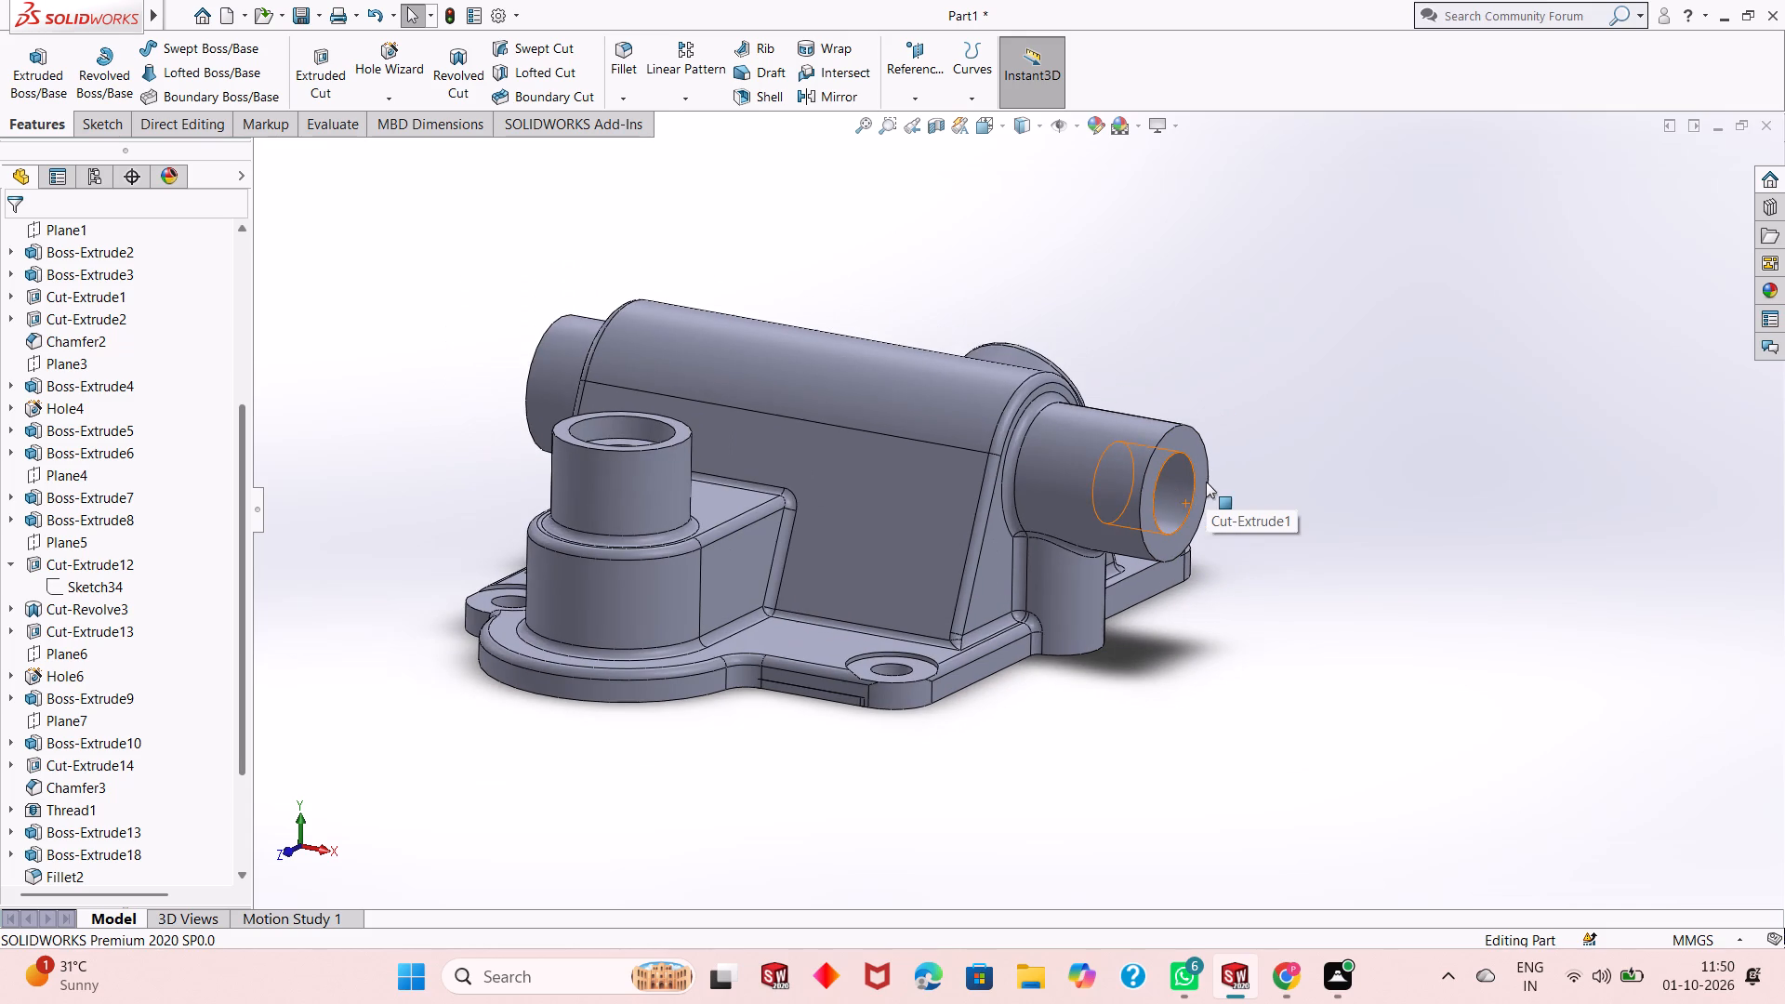
{"action": "scroll", "coordinate": [507, 505], "scroll_direction": "up", "scroll_amount": 1}
{"action": "scroll", "coordinate": [732, 405], "scroll_direction": "down", "scroll_amount": 2}
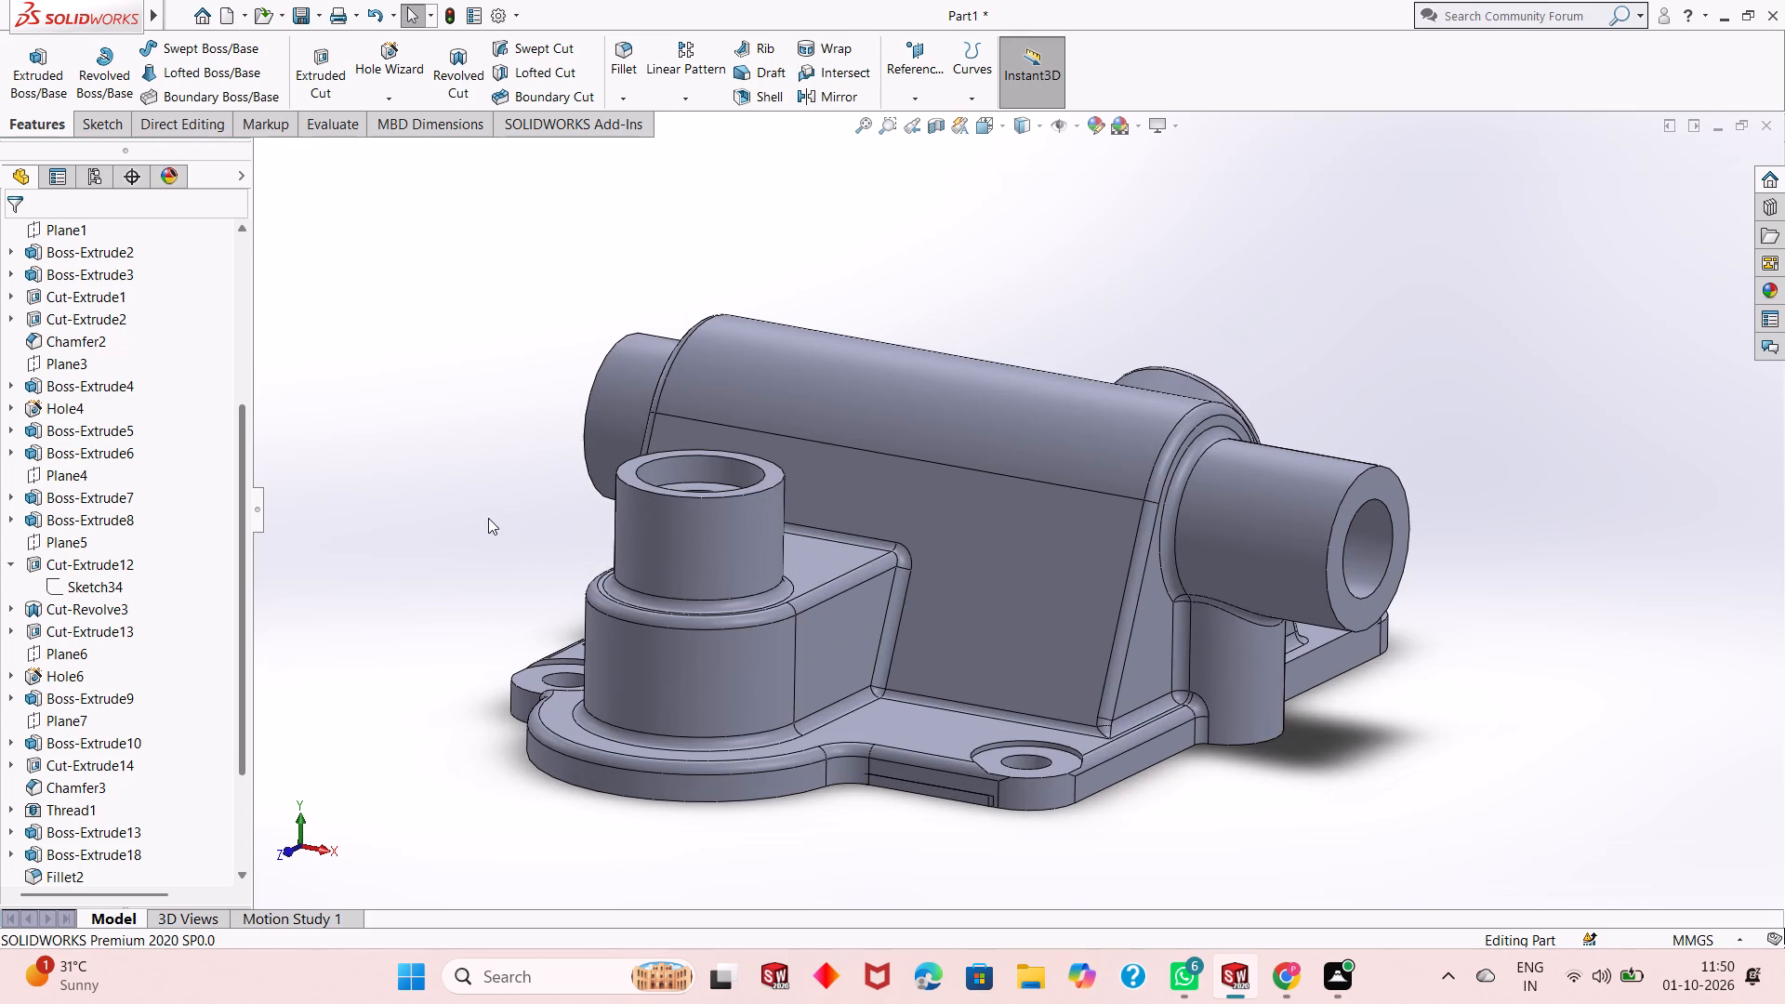
{"action": "middle_click_drag", "start_coordinate": [488, 525], "coordinate": [509, 546]}
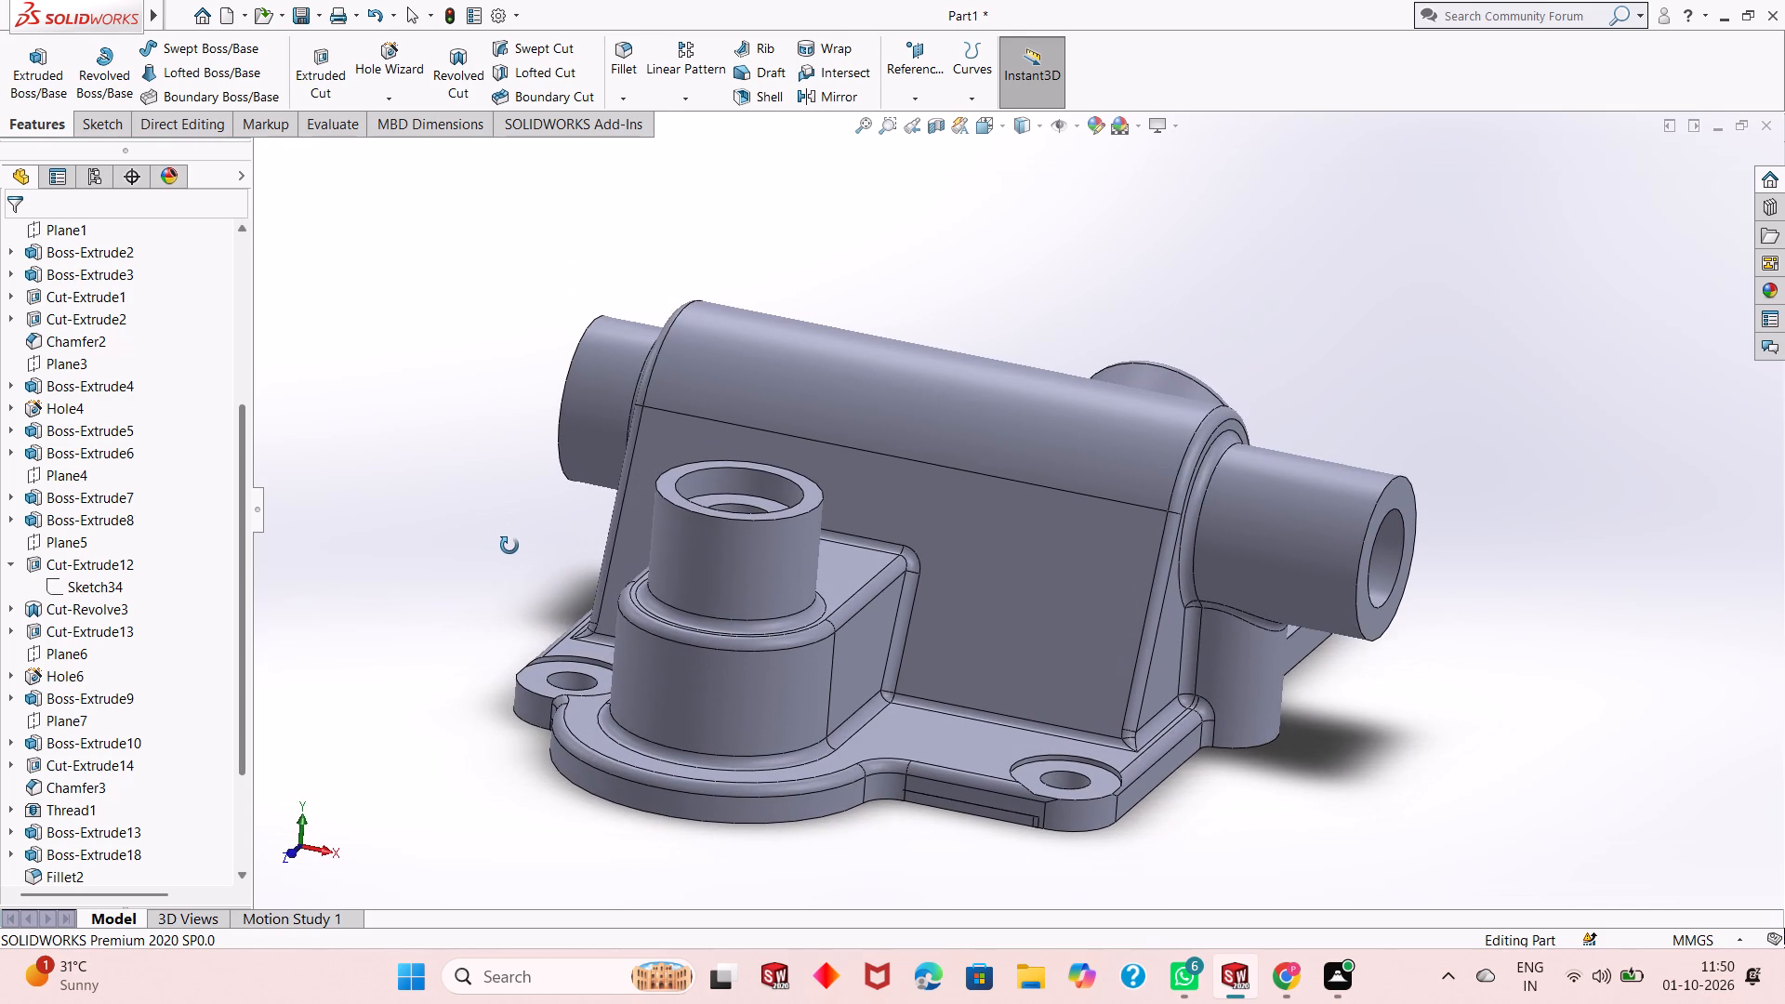
{"action": "middle_click_drag", "start_coordinate": [509, 546], "coordinate": [510, 562]}
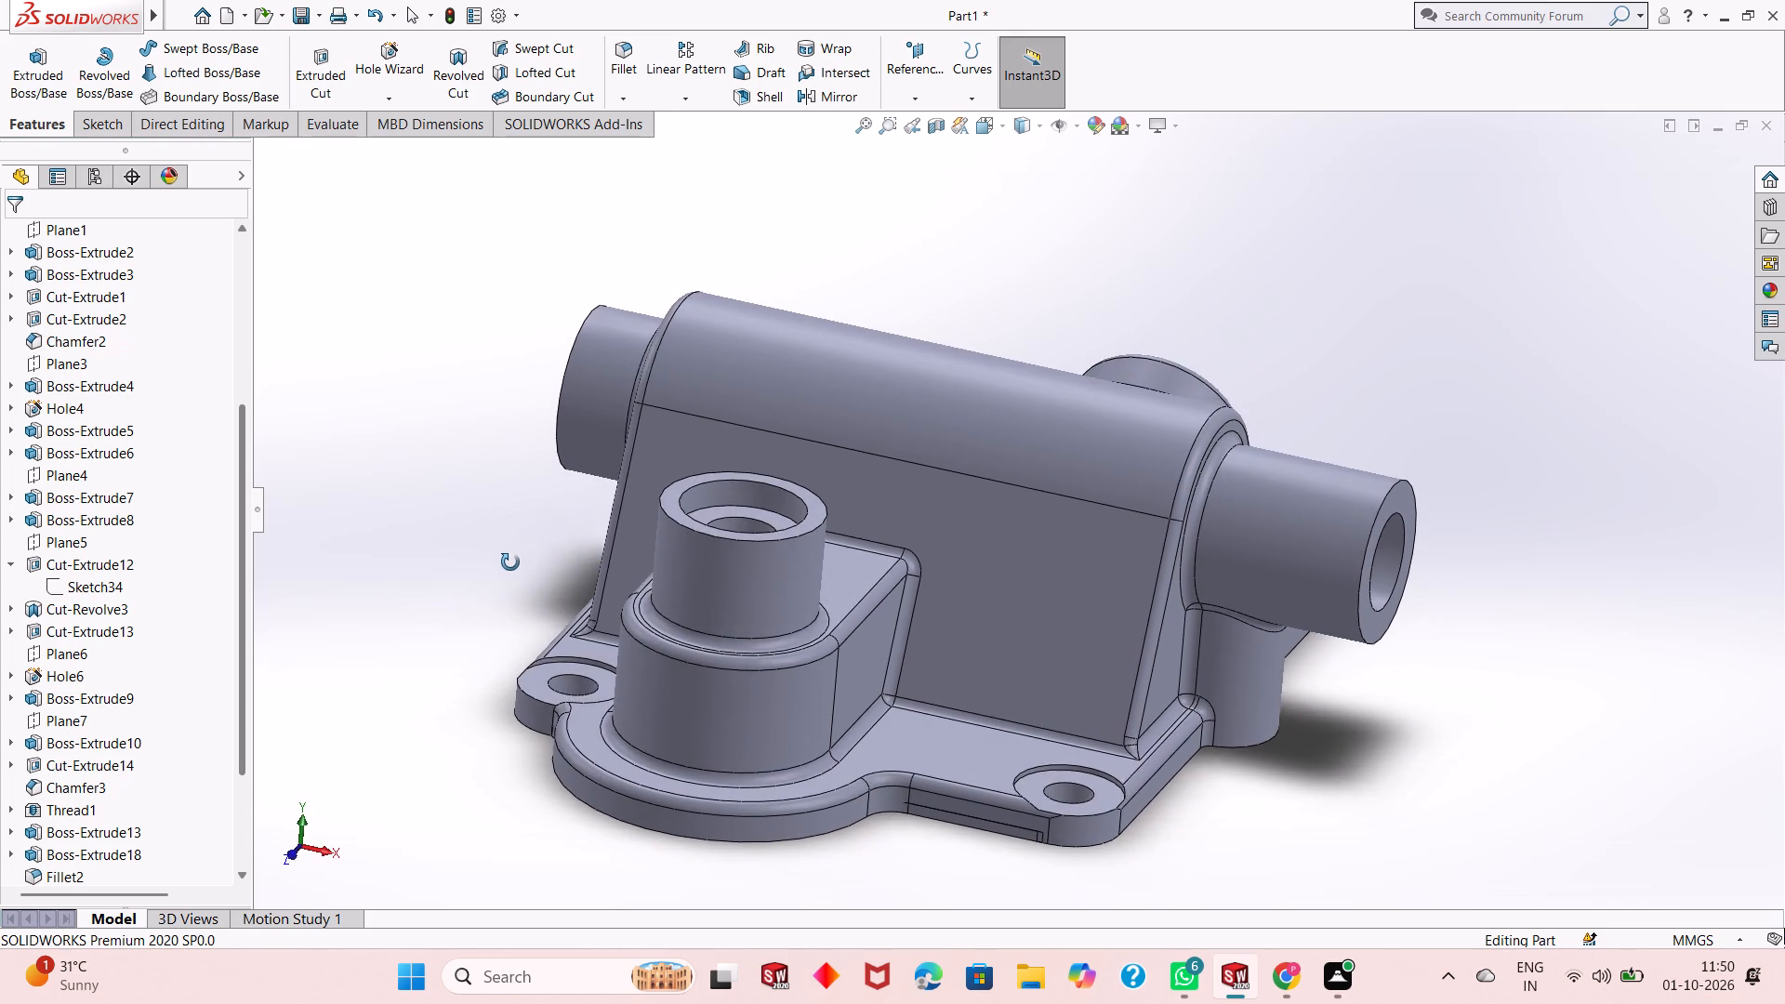
{"action": "middle_click_drag", "start_coordinate": [510, 562], "coordinate": [666, 520]}
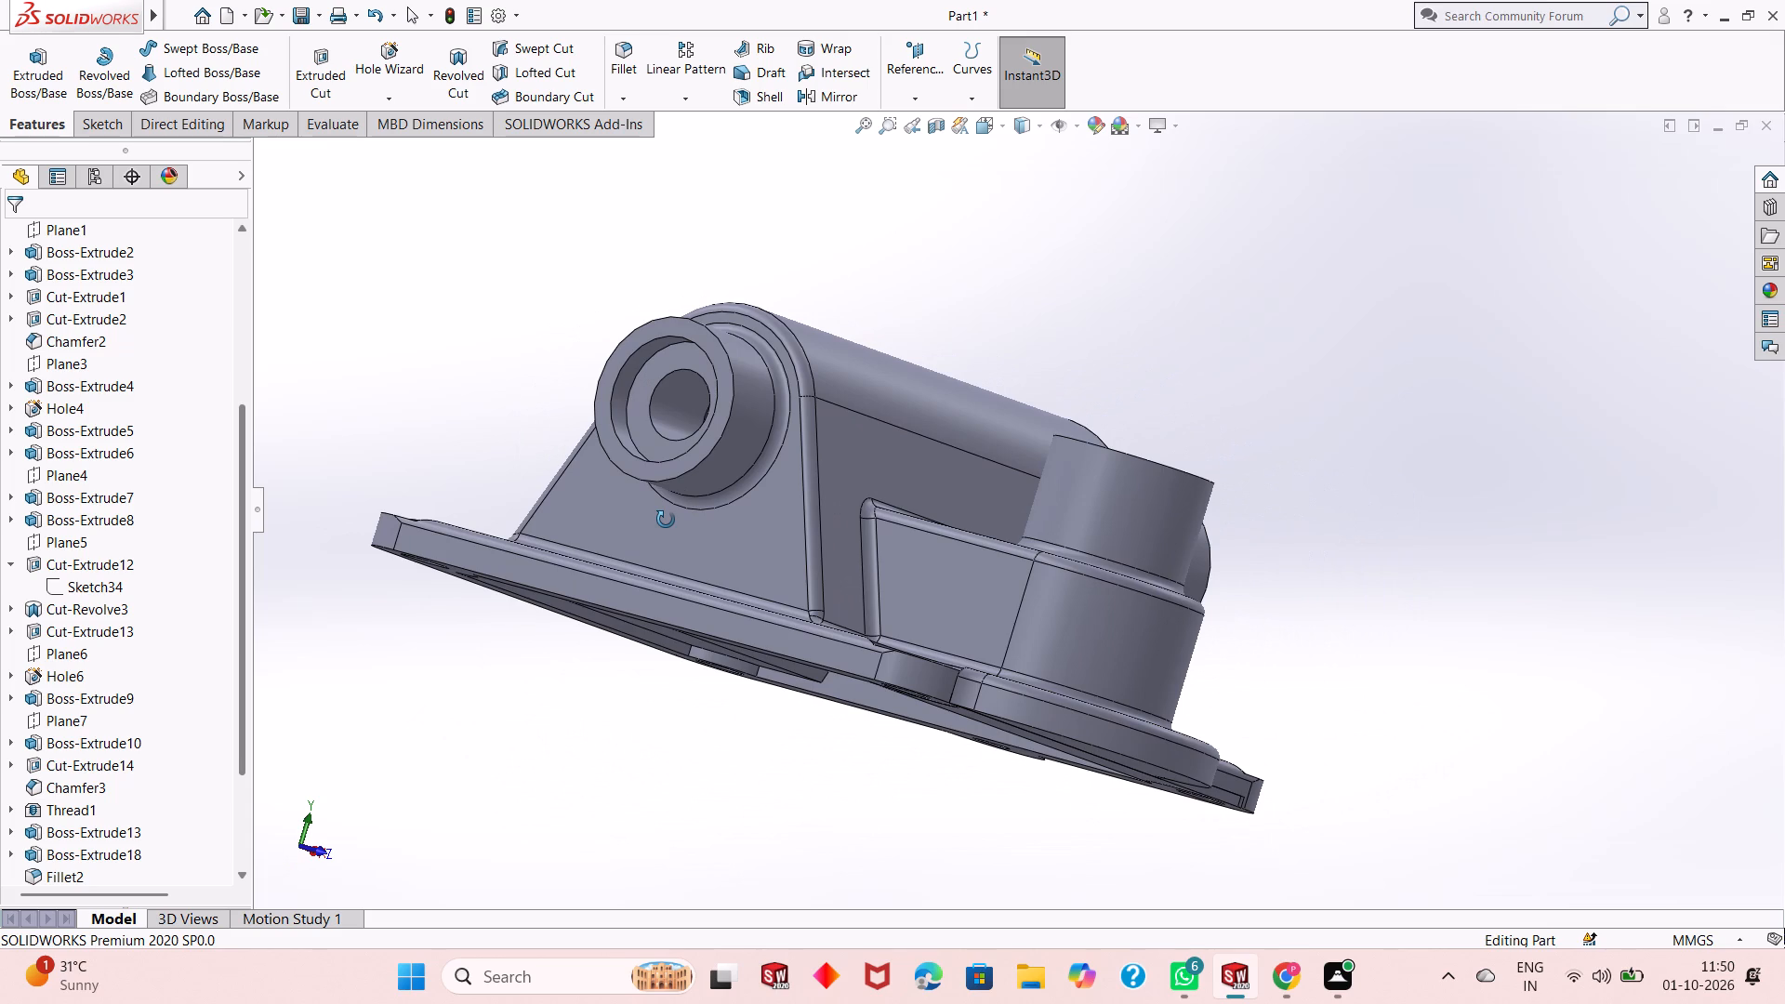
{"action": "middle_click_drag", "start_coordinate": [666, 520], "coordinate": [631, 543]}
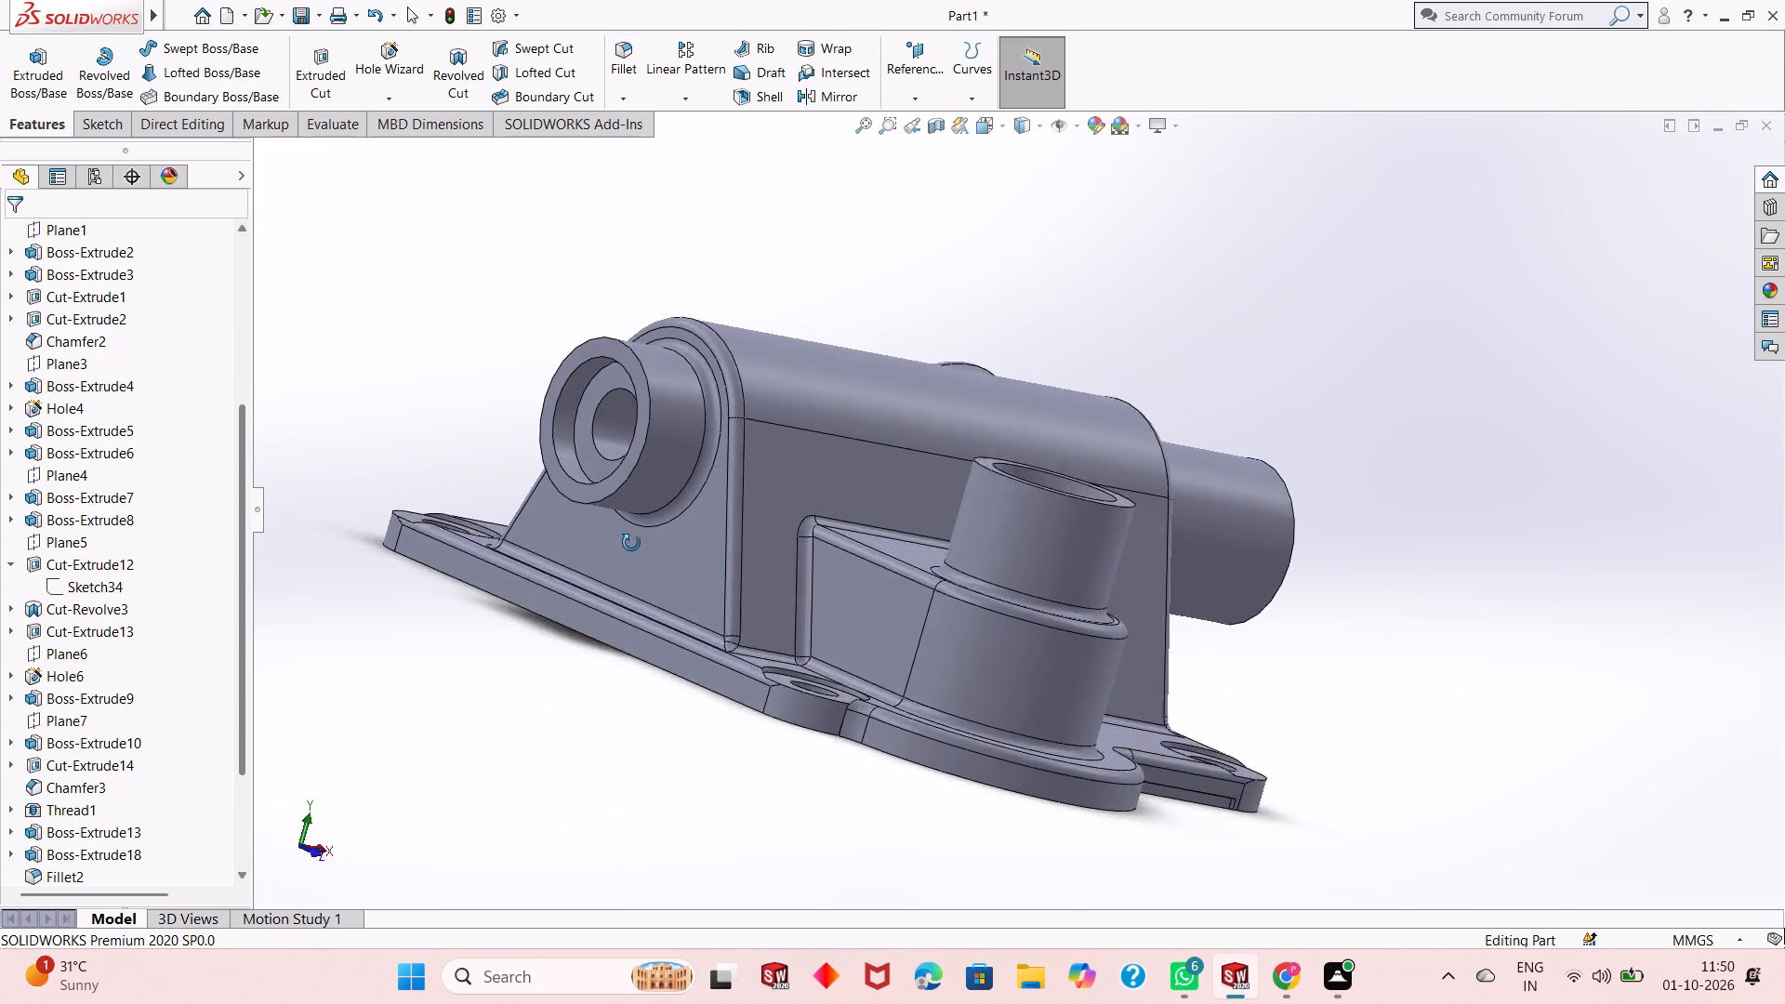
{"action": "middle_click_drag", "start_coordinate": [631, 543], "coordinate": [399, 627]}
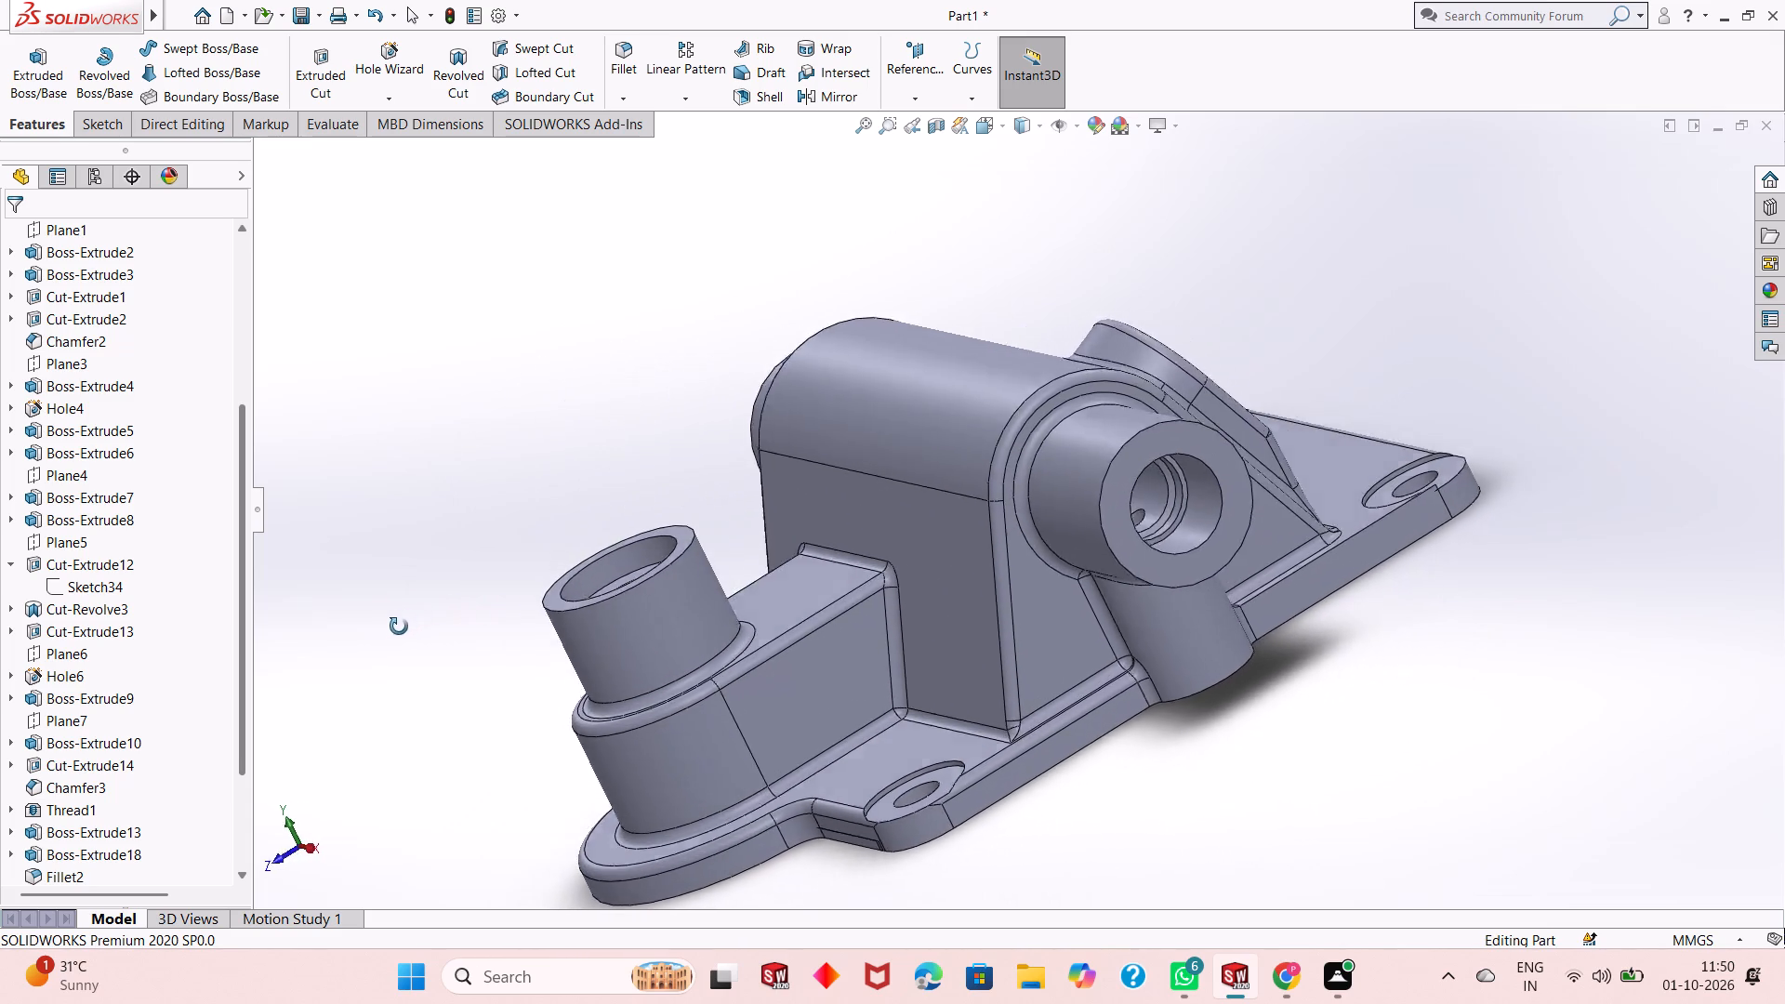
{"action": "middle_click_drag", "start_coordinate": [399, 627], "coordinate": [429, 647]}
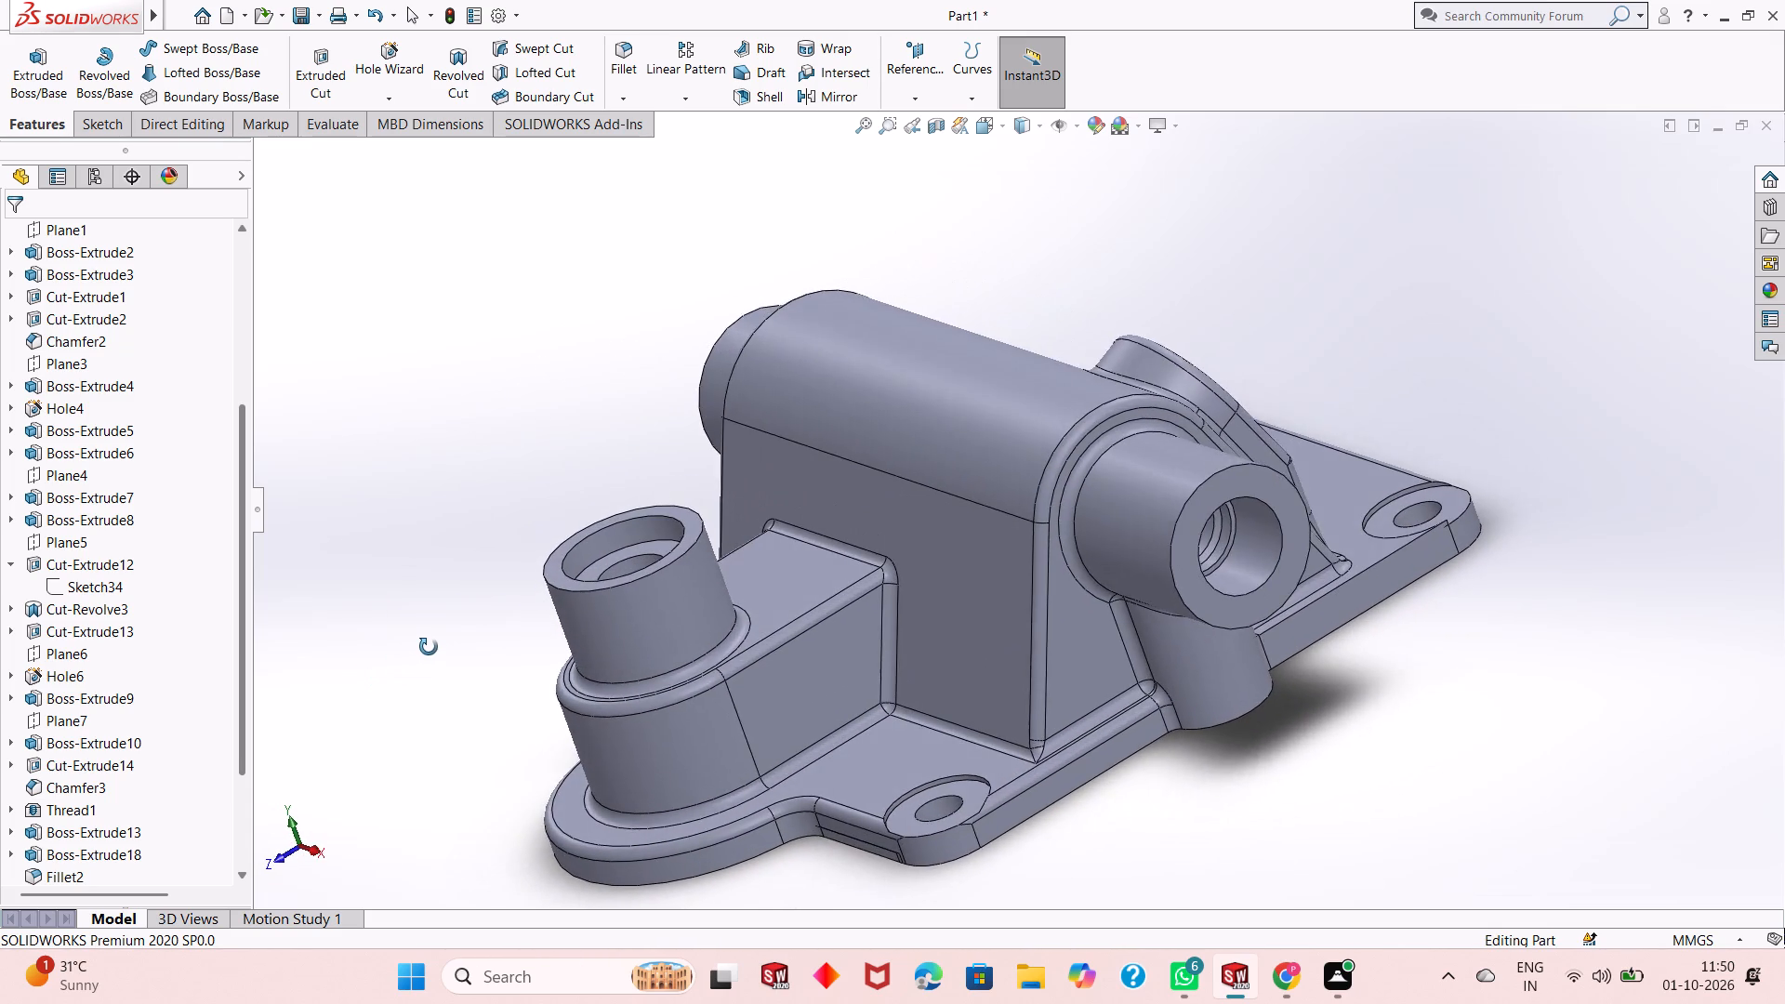
{"action": "middle_click_drag", "start_coordinate": [429, 647], "coordinate": [437, 627]}
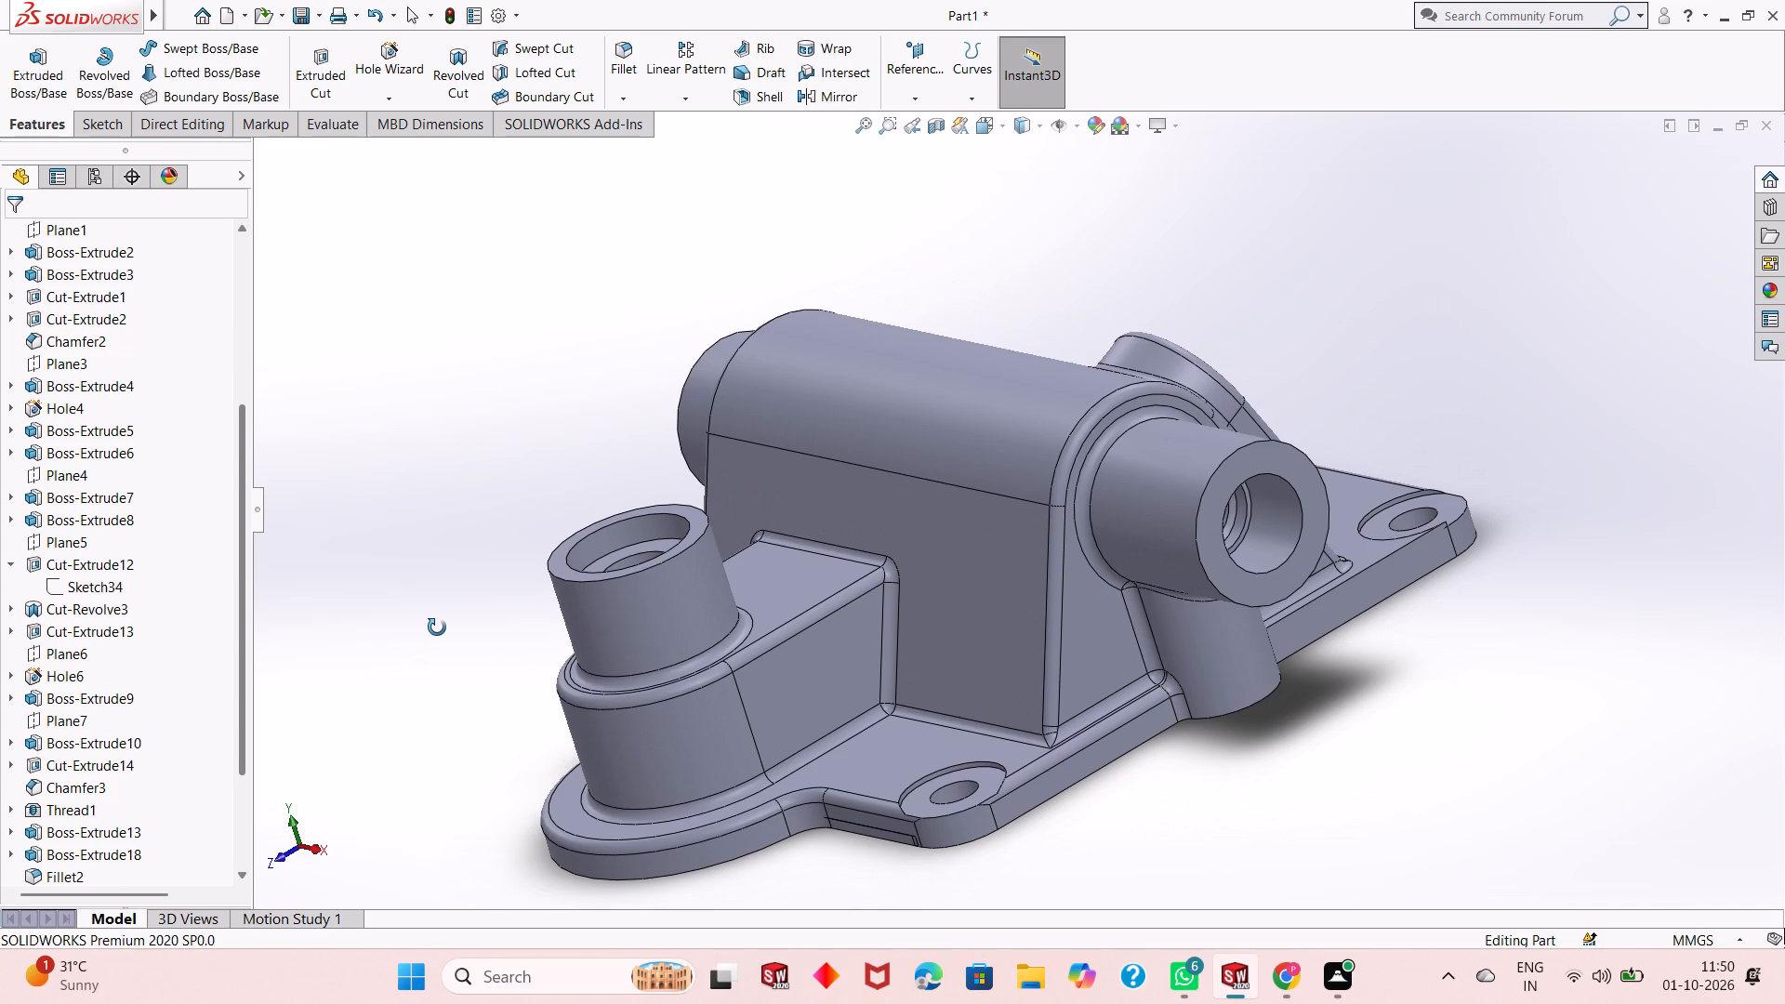
{"action": "middle_click_drag", "start_coordinate": [437, 627], "coordinate": [529, 574]}
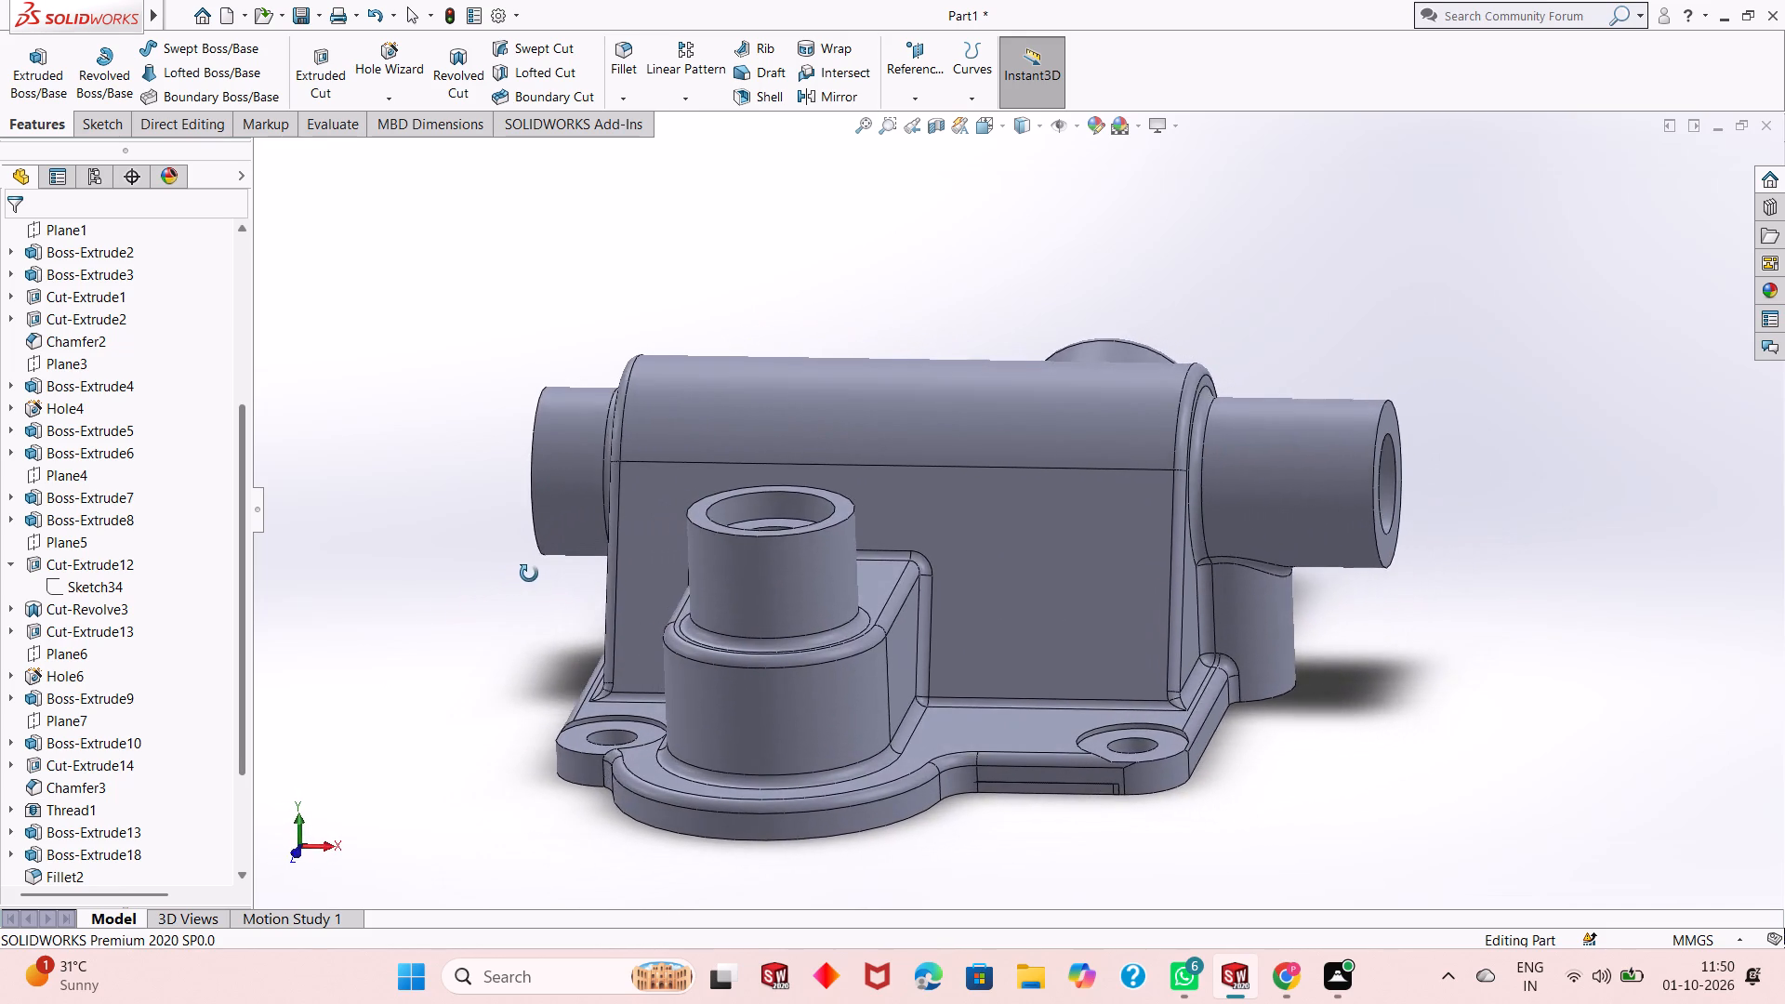
{"action": "middle_click_drag", "start_coordinate": [529, 574], "coordinate": [615, 559]}
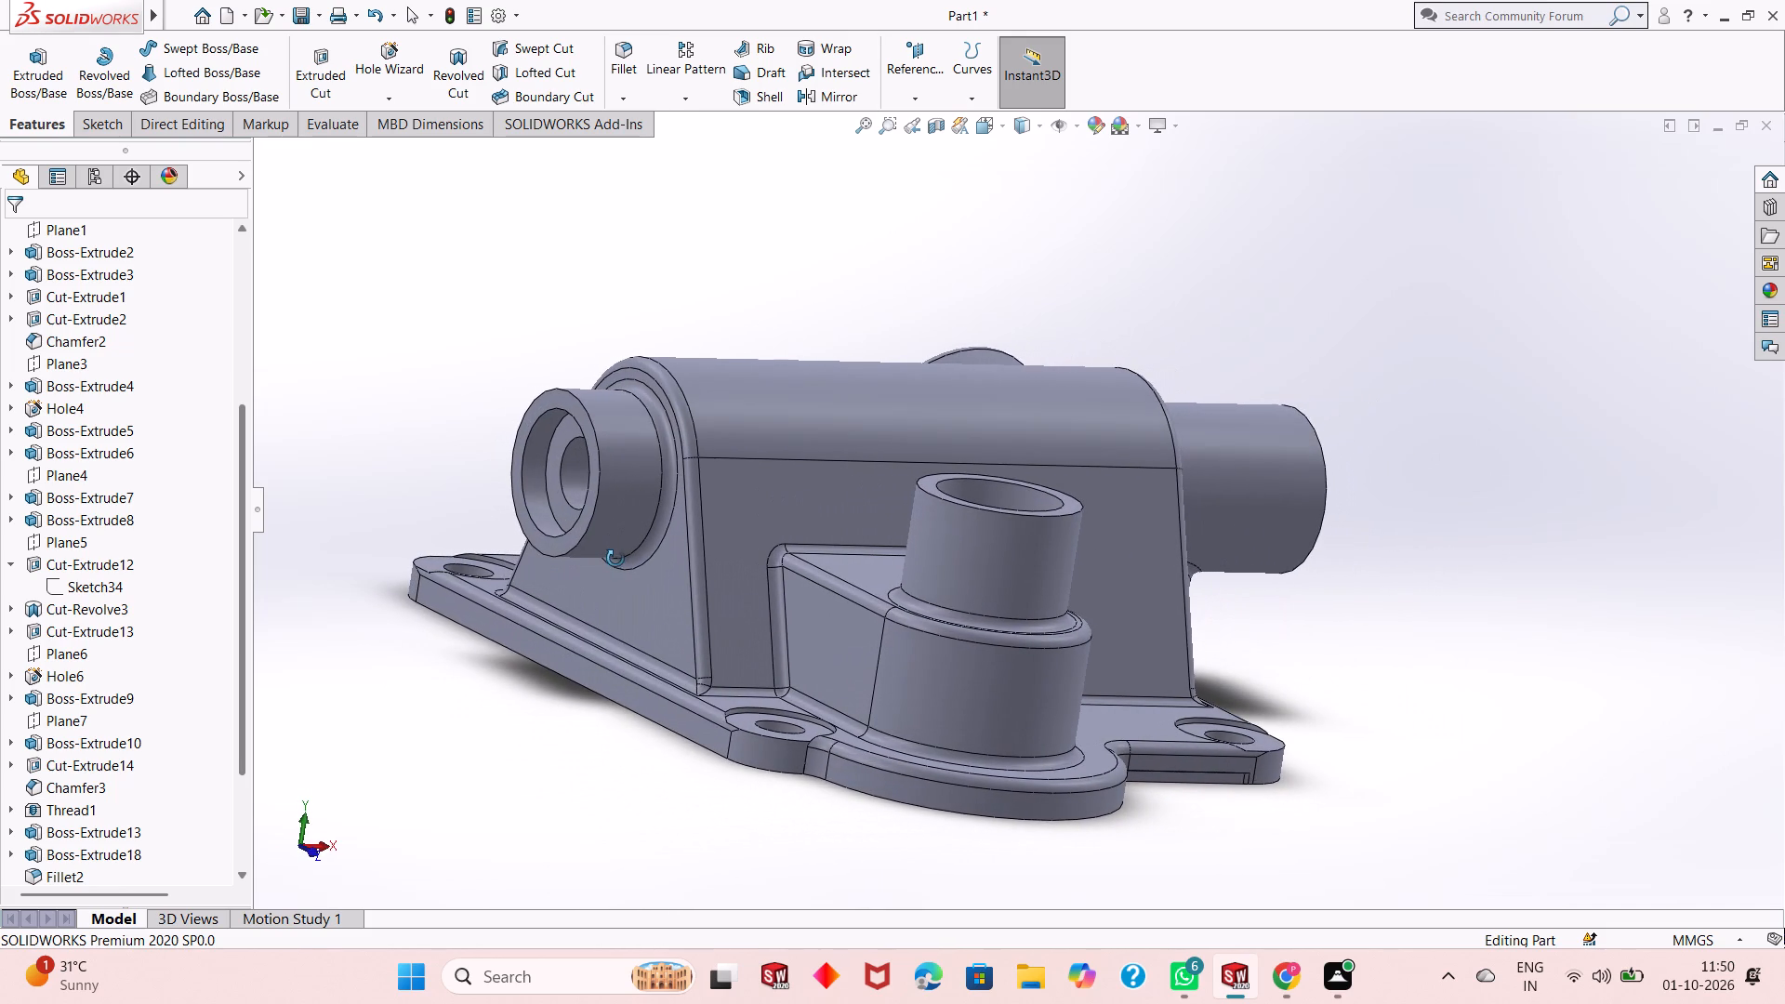
{"action": "middle_click_drag", "start_coordinate": [615, 559], "coordinate": [426, 706]}
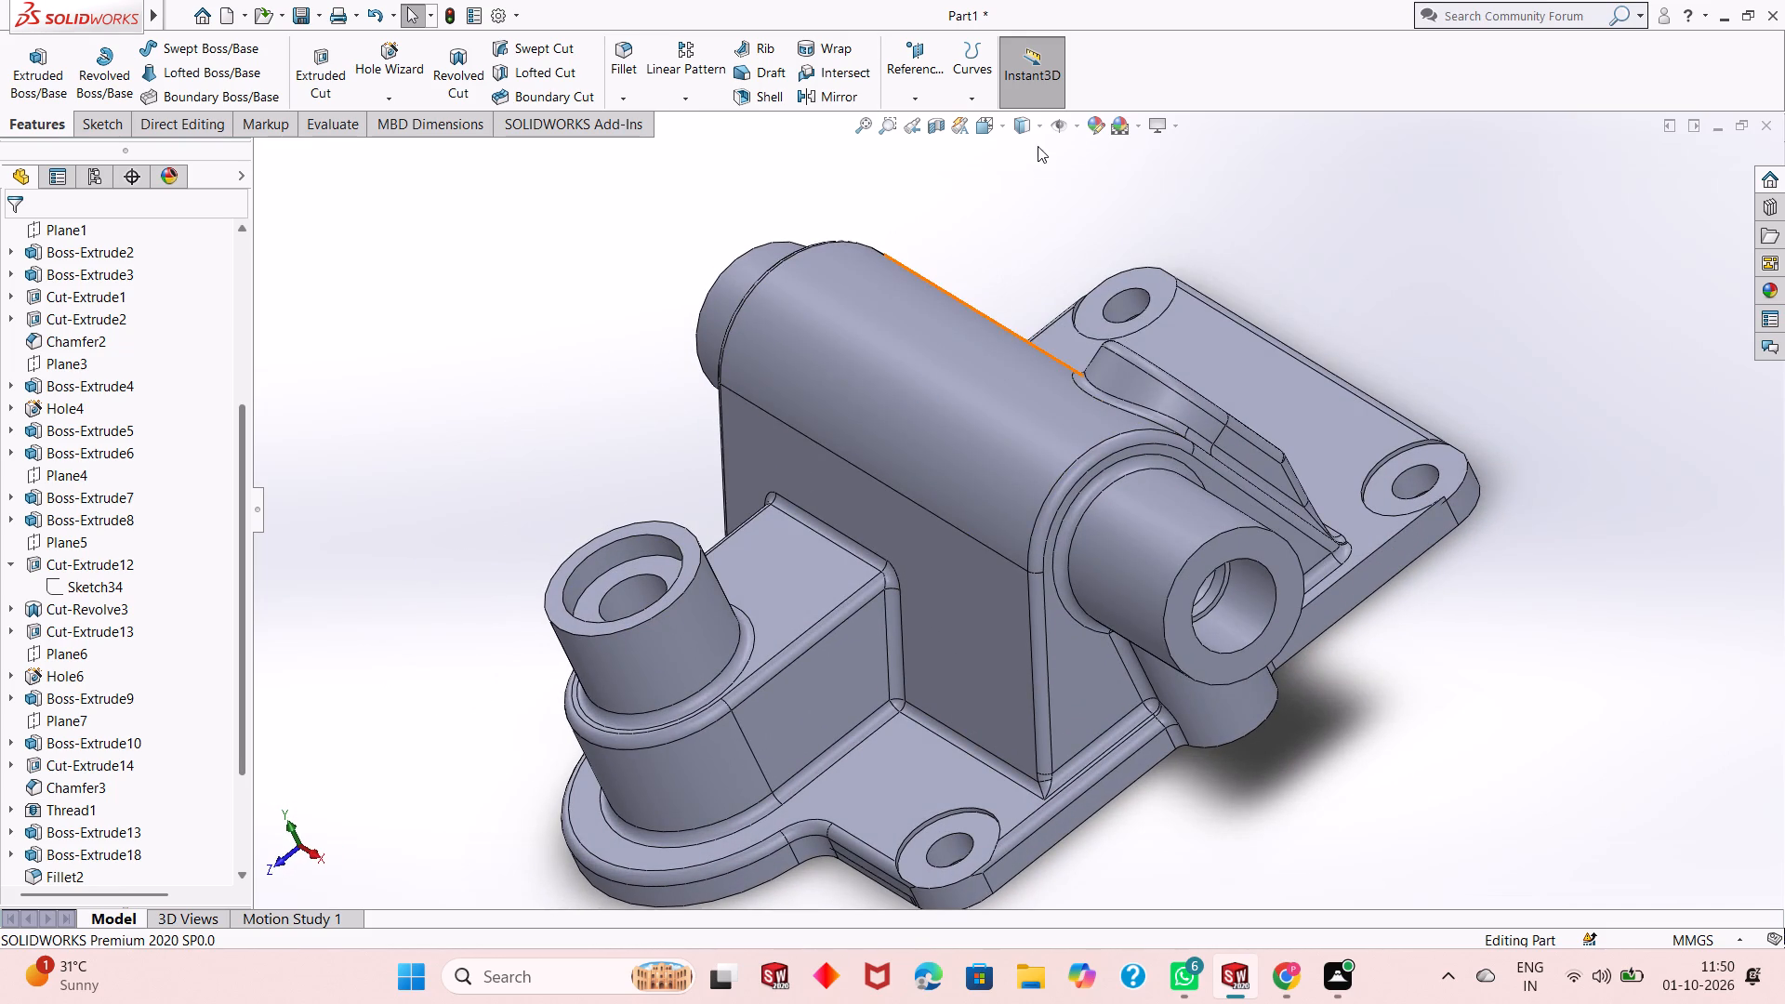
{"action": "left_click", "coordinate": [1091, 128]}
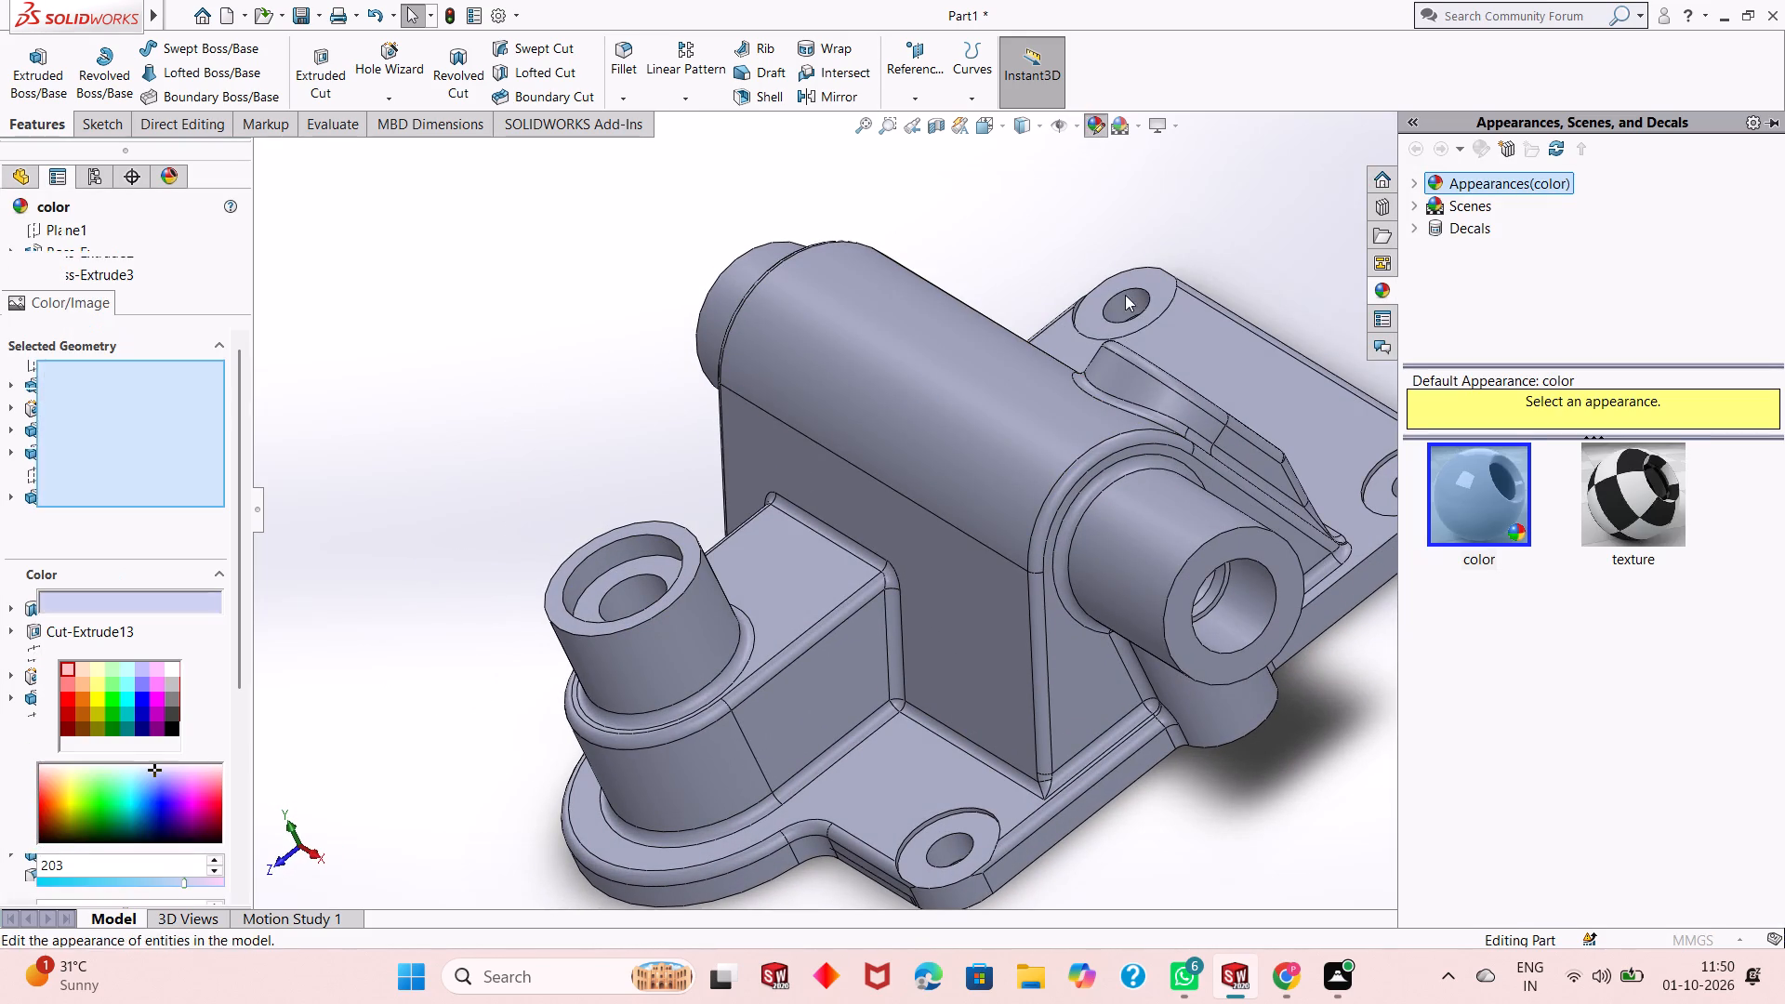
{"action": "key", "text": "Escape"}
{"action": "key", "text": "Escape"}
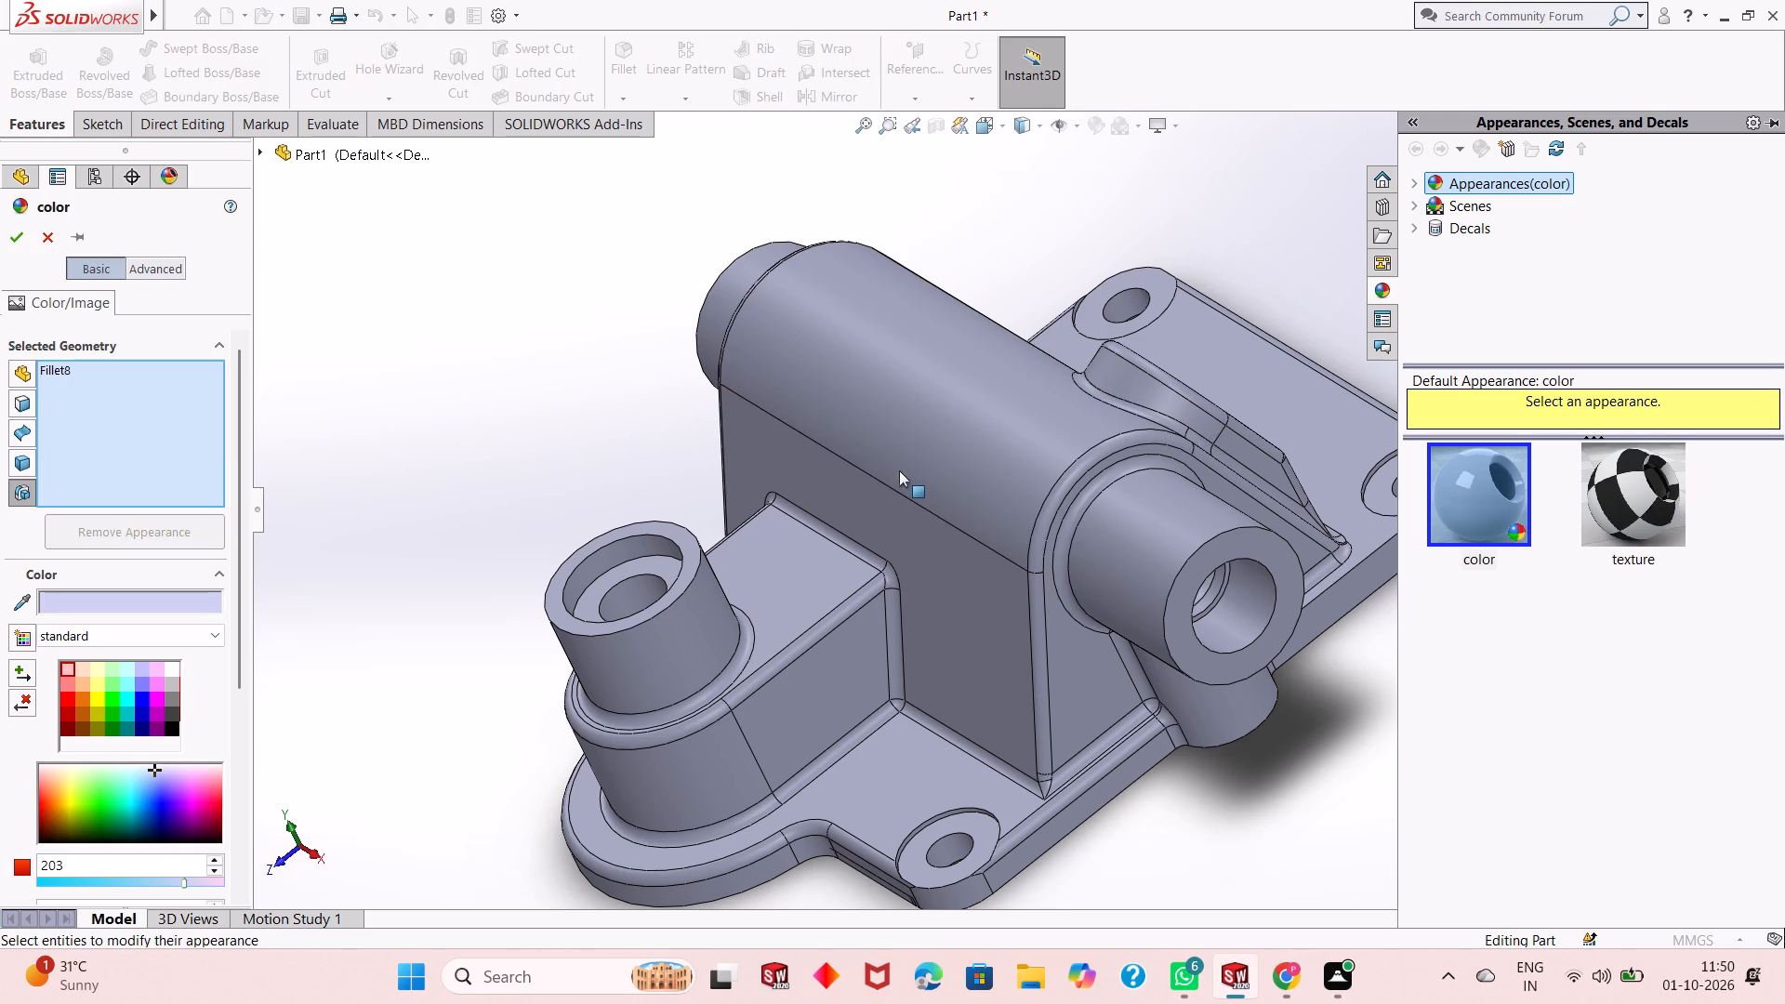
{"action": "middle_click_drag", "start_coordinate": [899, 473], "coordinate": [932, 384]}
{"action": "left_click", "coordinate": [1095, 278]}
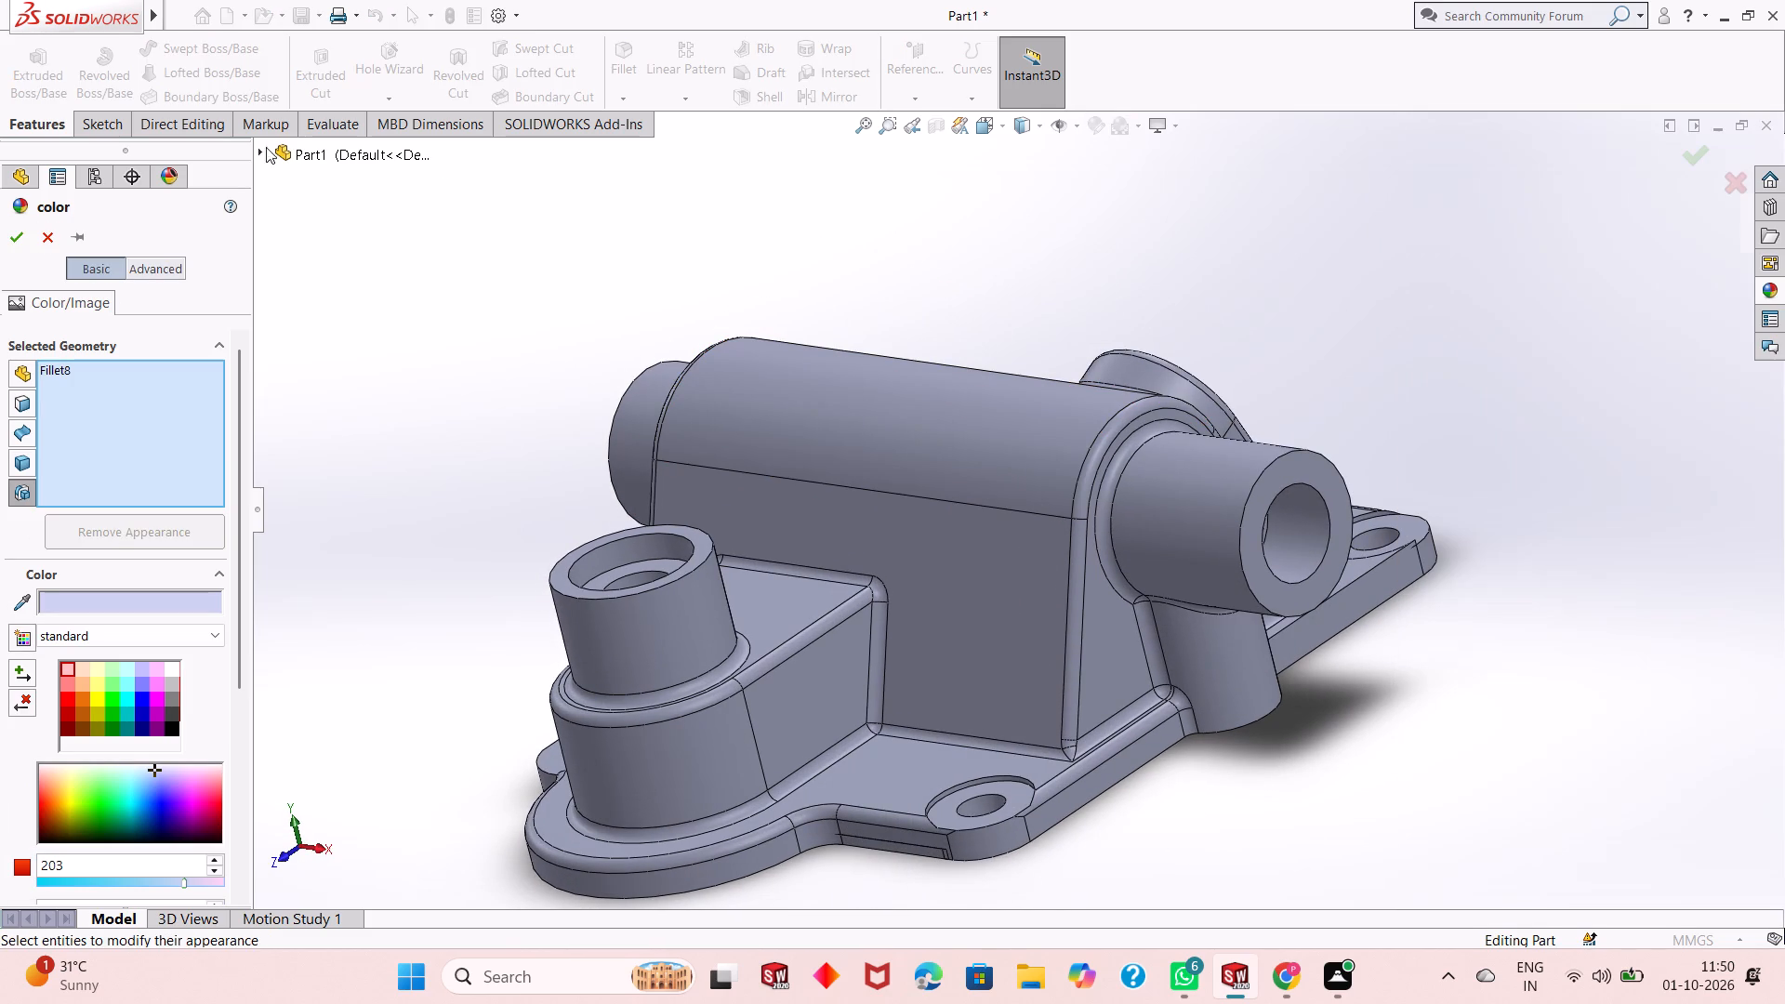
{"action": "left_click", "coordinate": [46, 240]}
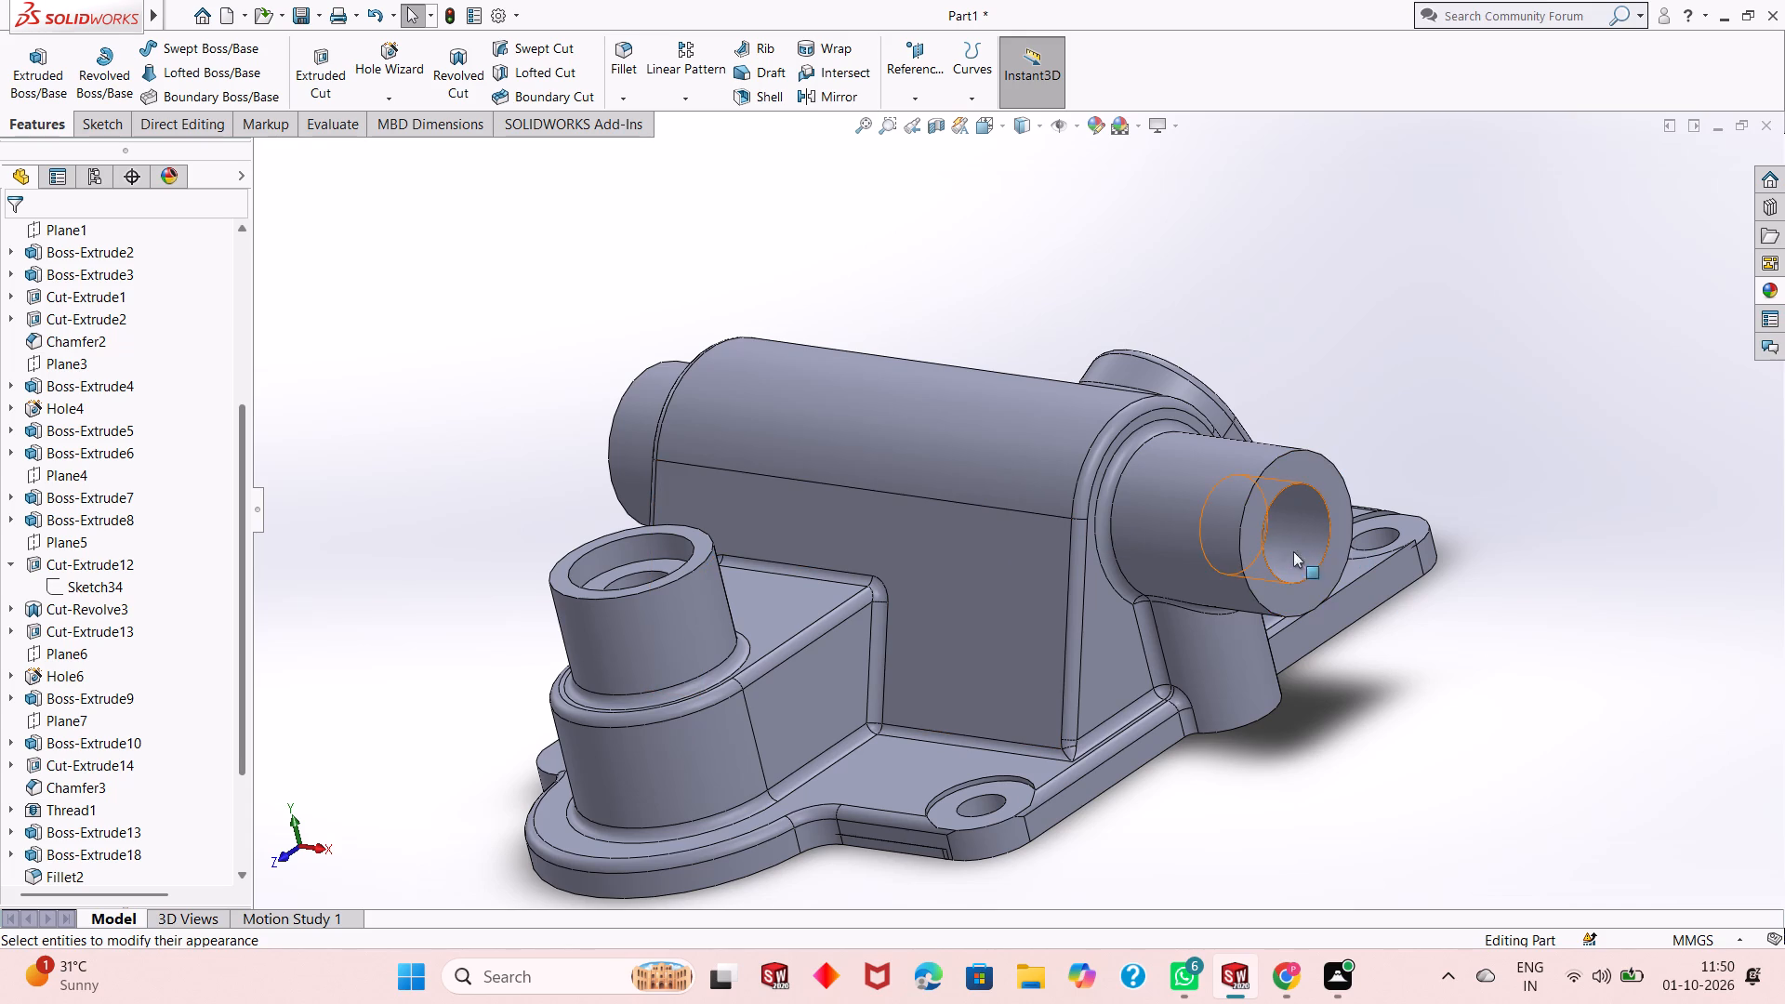
Chamfer the bore's mouth edge on the end face of the longer horizontal boss at 1.5 mm and 45 degrees.
{"action": "middle_click_drag", "start_coordinate": [1577, 711], "coordinate": [1555, 695]}
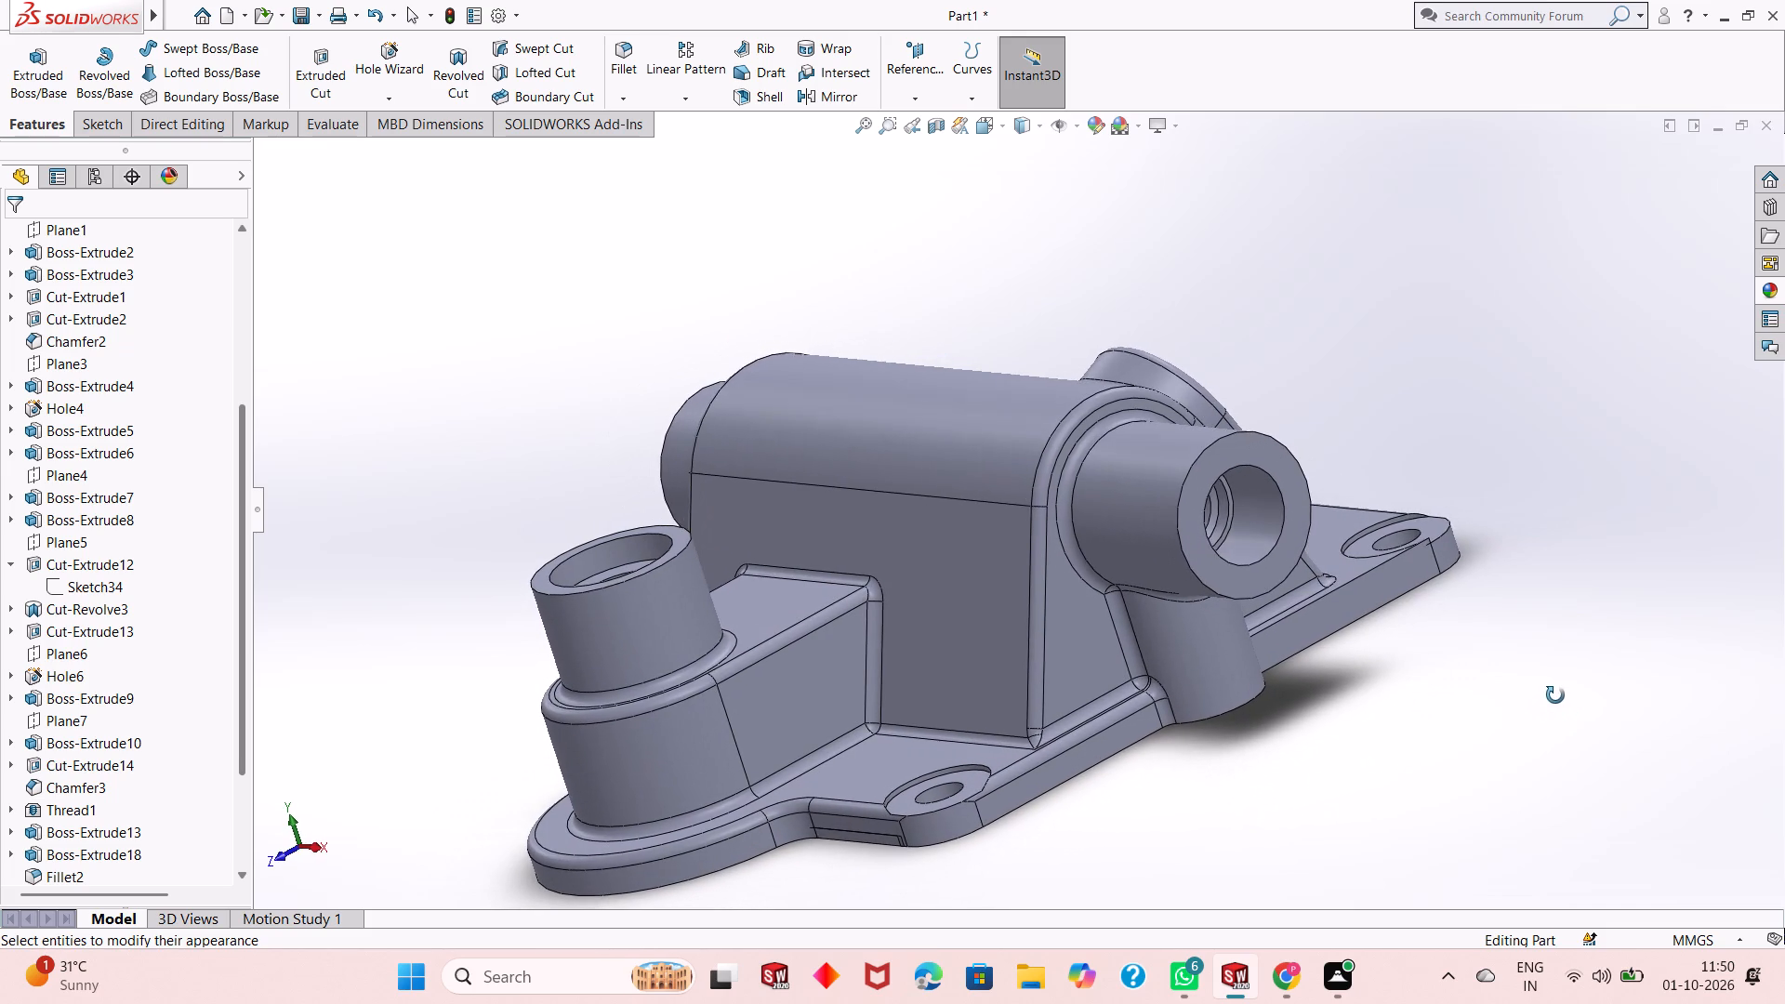
{"action": "middle_click_drag", "start_coordinate": [1555, 695], "coordinate": [1558, 694]}
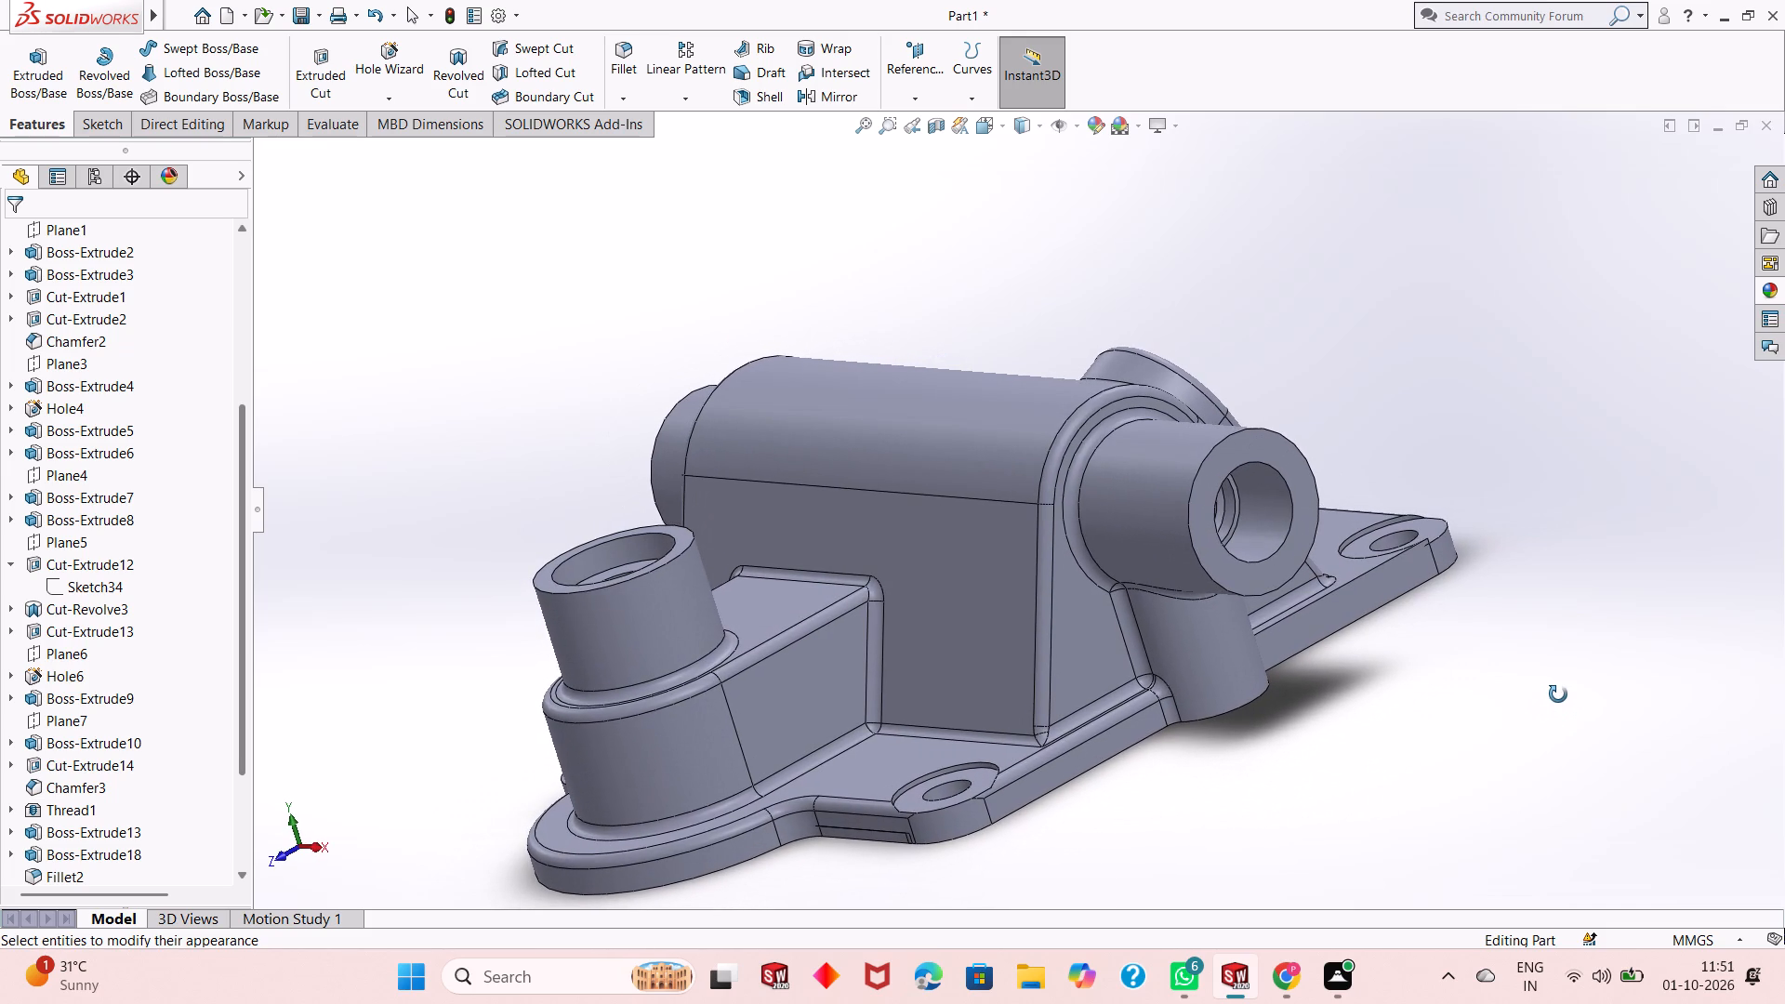
{"action": "middle_click_drag", "start_coordinate": [1558, 694], "coordinate": [1555, 694]}
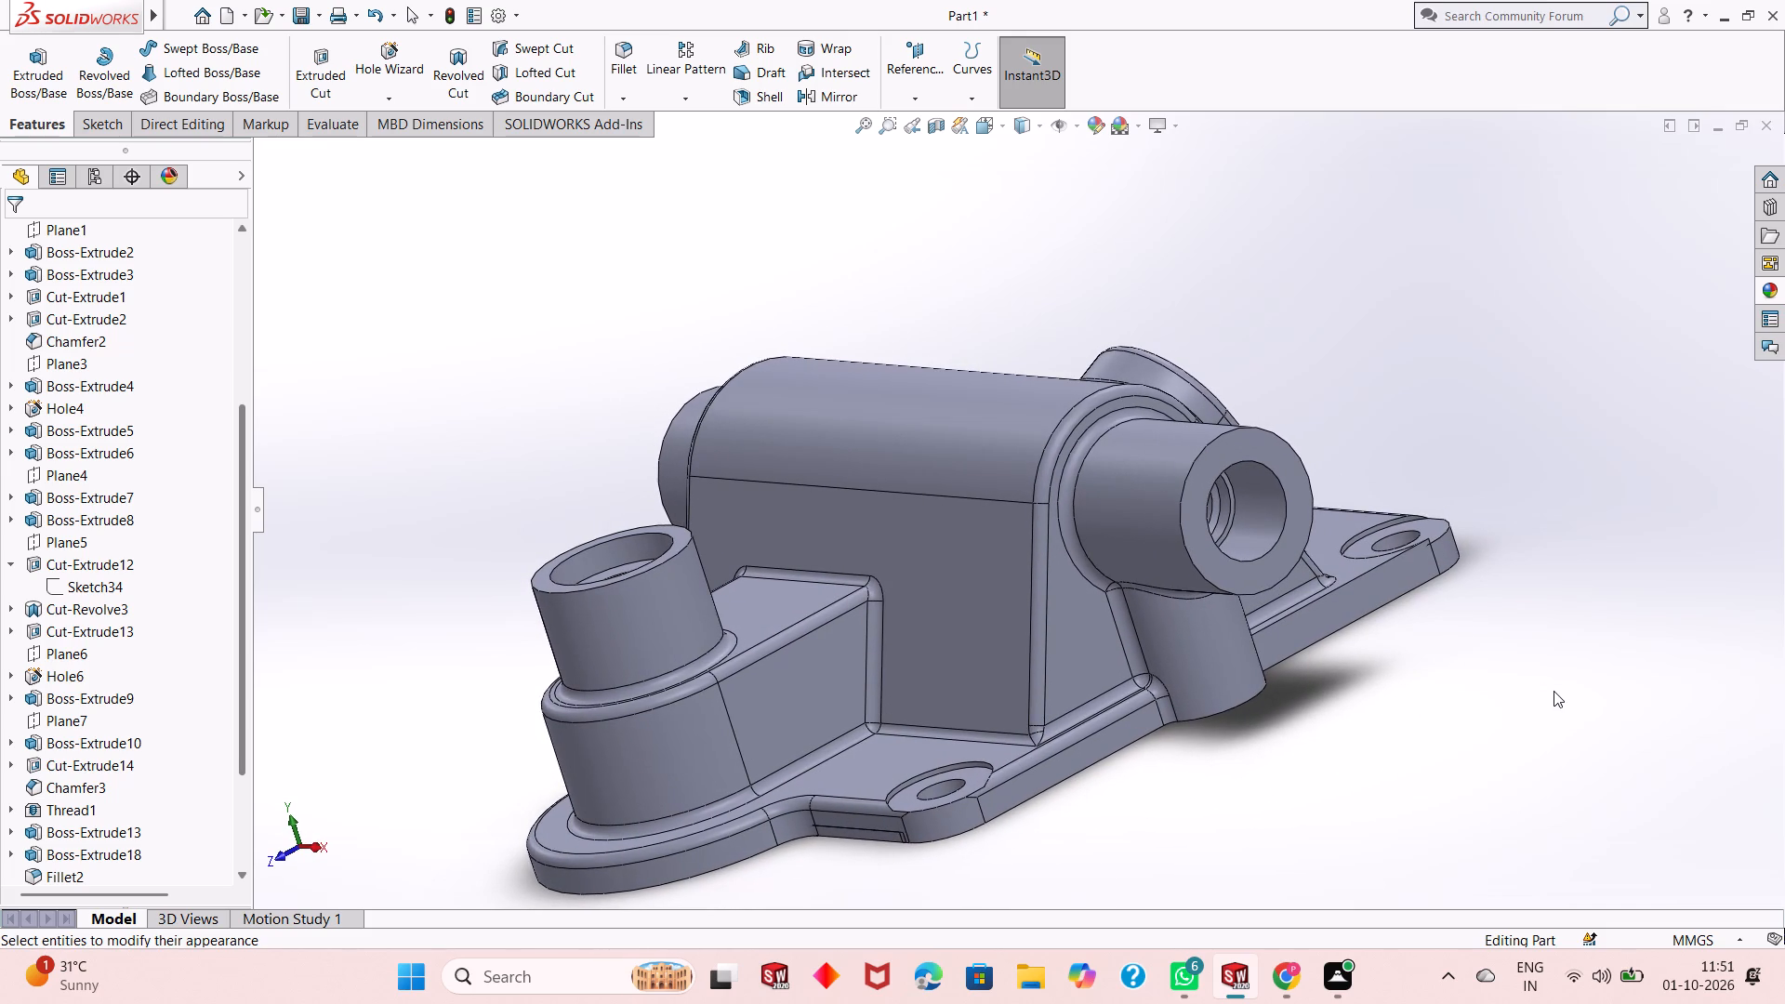
{"action": "left_click", "coordinate": [640, 102]}
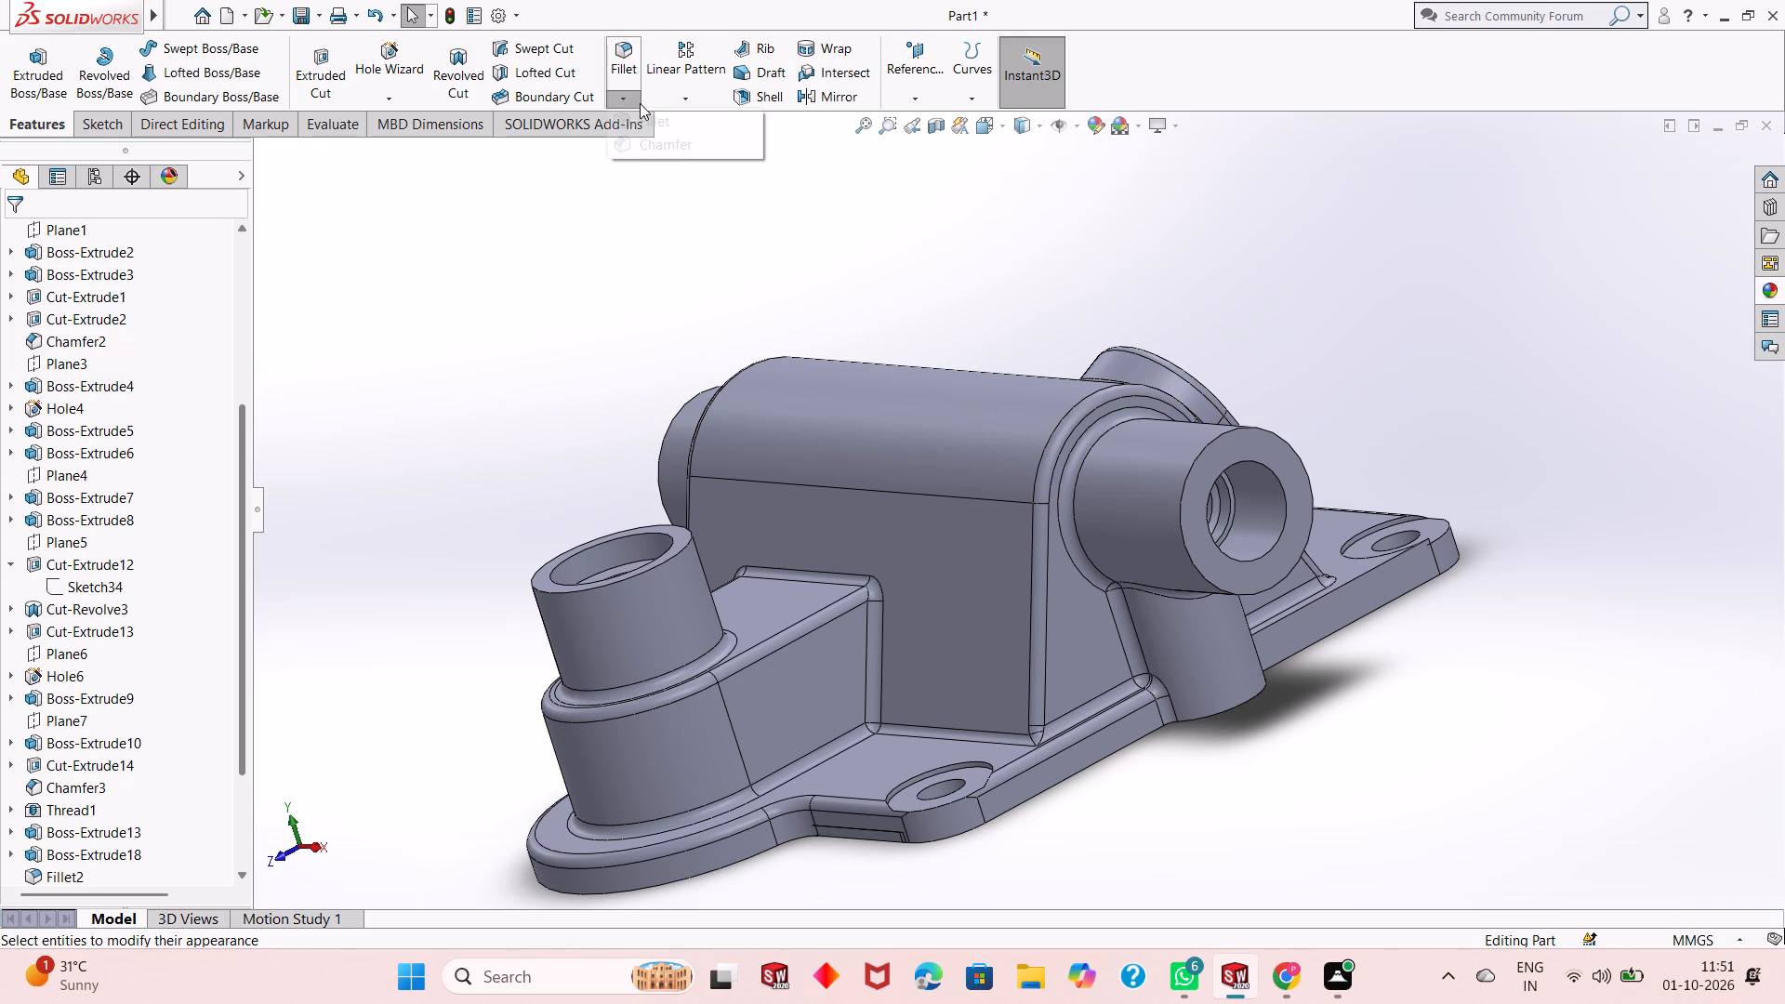
{"action": "left_click", "coordinate": [654, 152]}
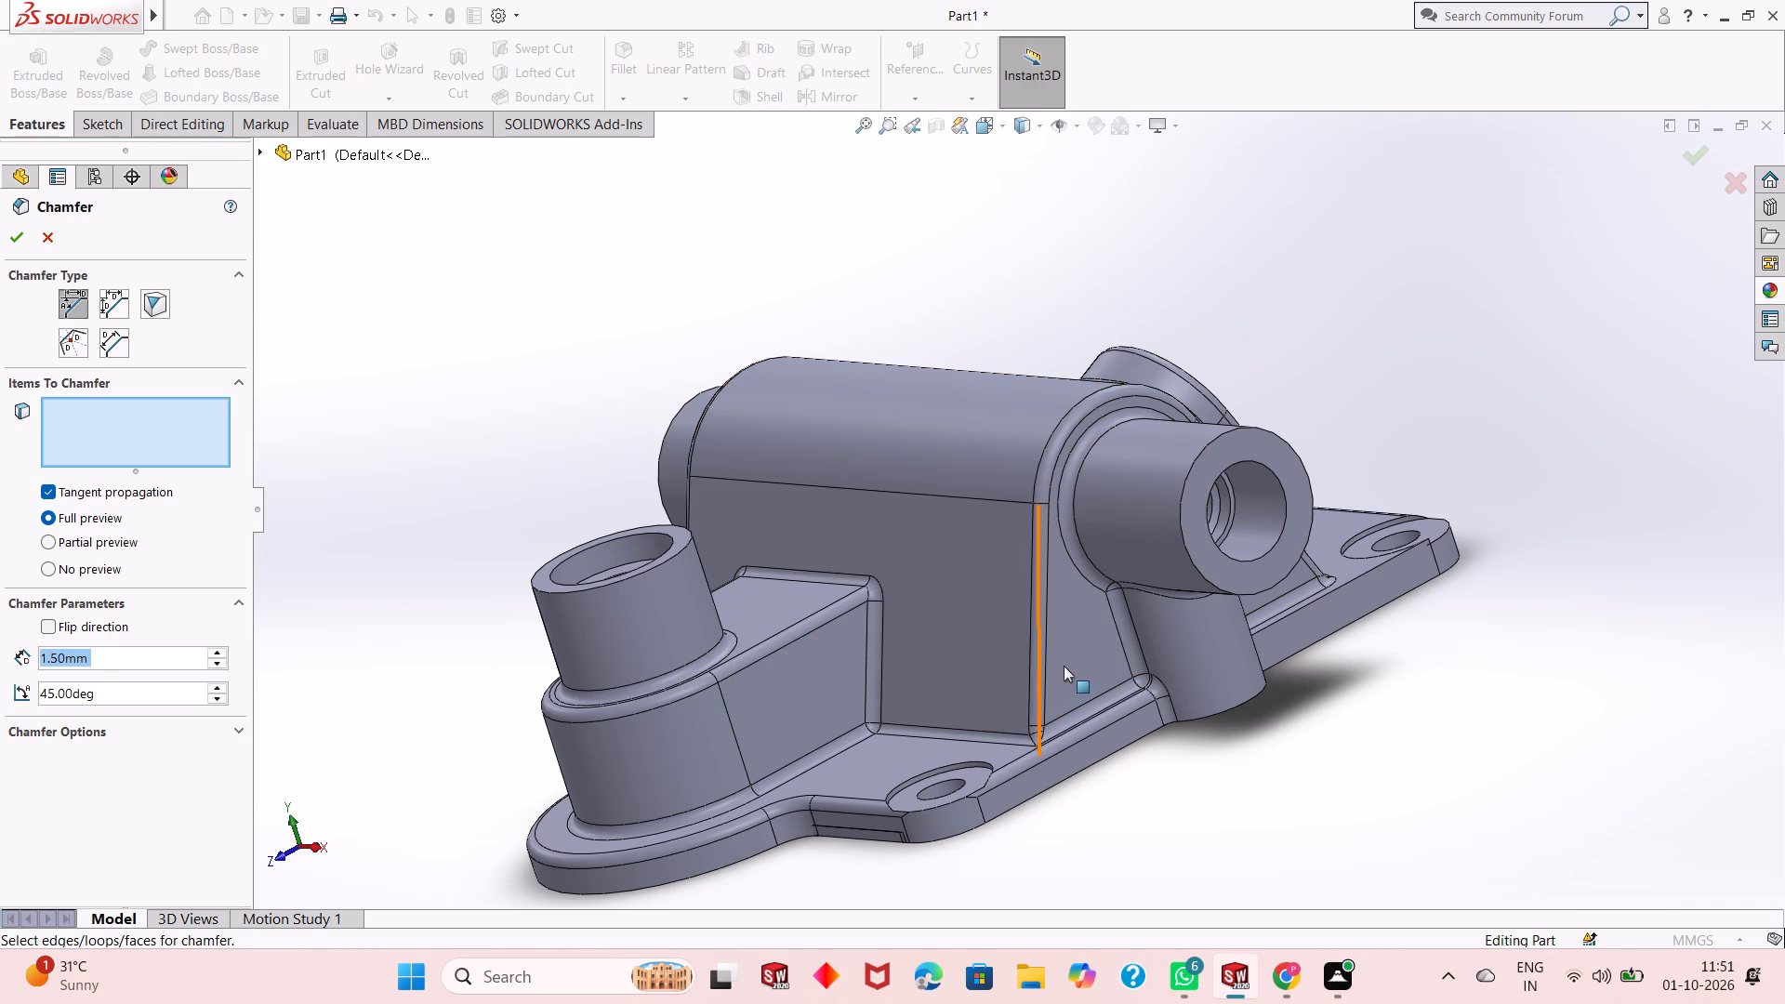
{"action": "scroll", "coordinate": [1061, 664], "scroll_direction": "up", "scroll_amount": 2}
{"action": "scroll", "coordinate": [1170, 502], "scroll_direction": "down", "scroll_amount": 2}
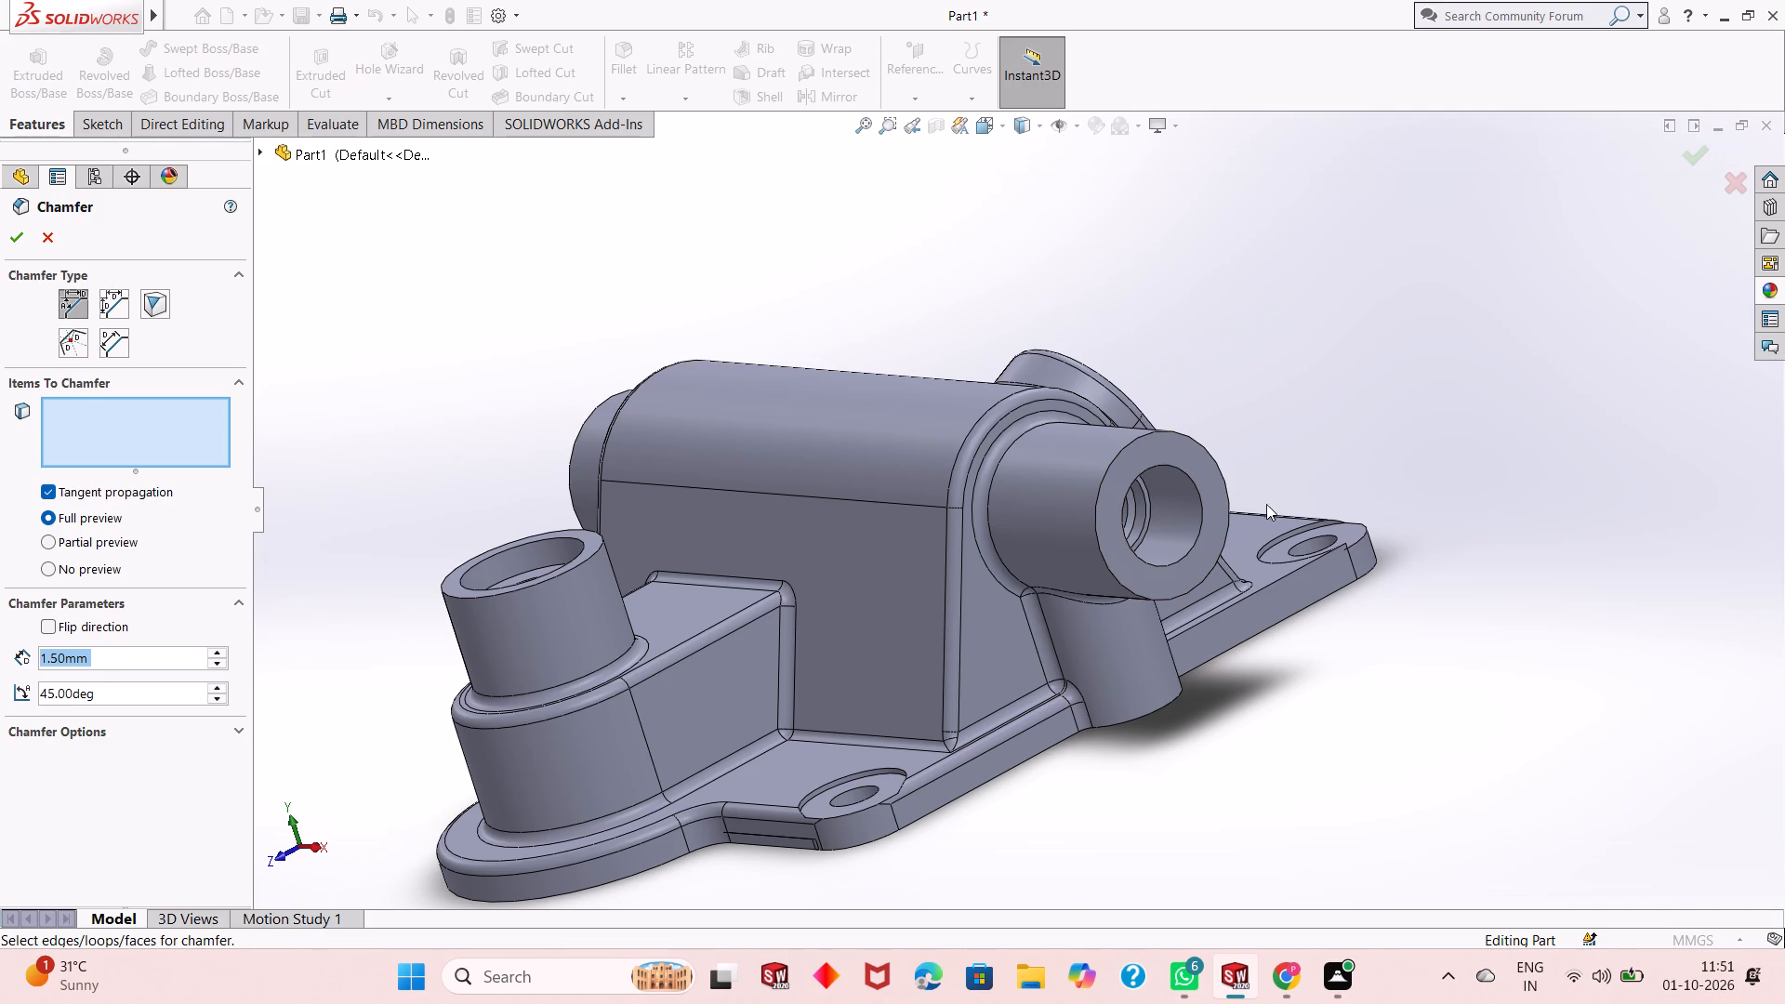
{"action": "middle_click_drag", "start_coordinate": [1289, 456], "coordinate": [1307, 443]}
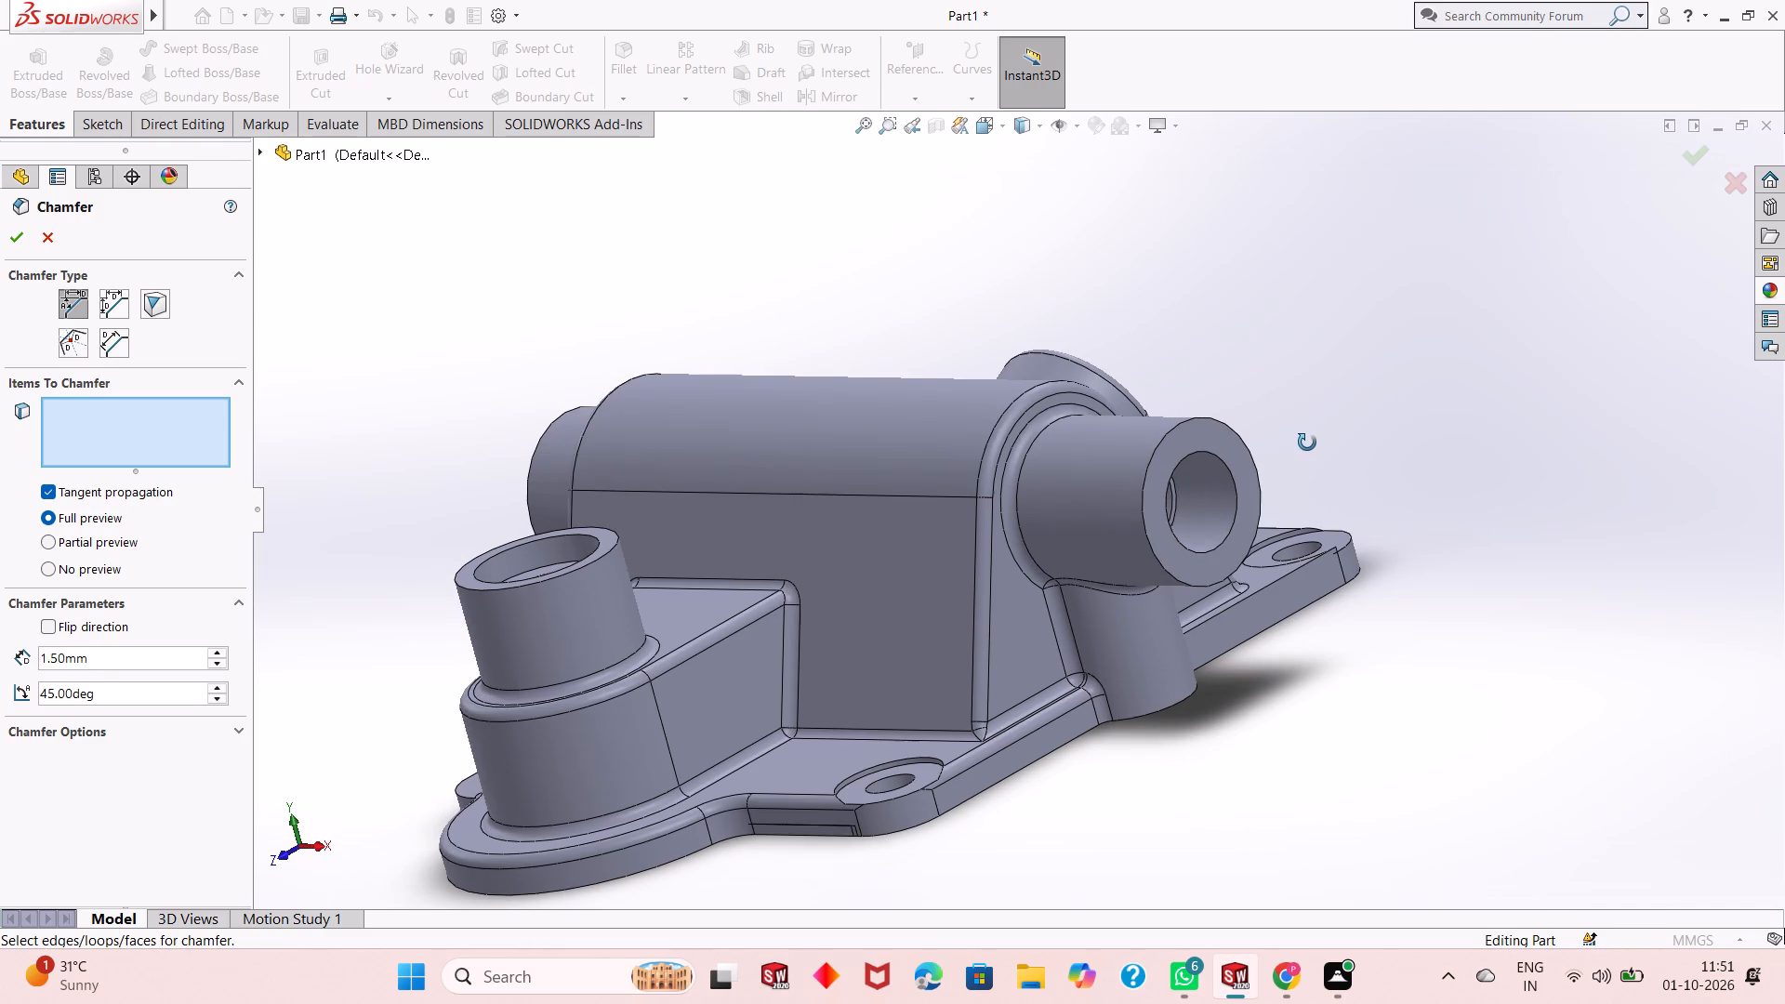
{"action": "middle_click_drag", "start_coordinate": [1307, 443], "coordinate": [1302, 454]}
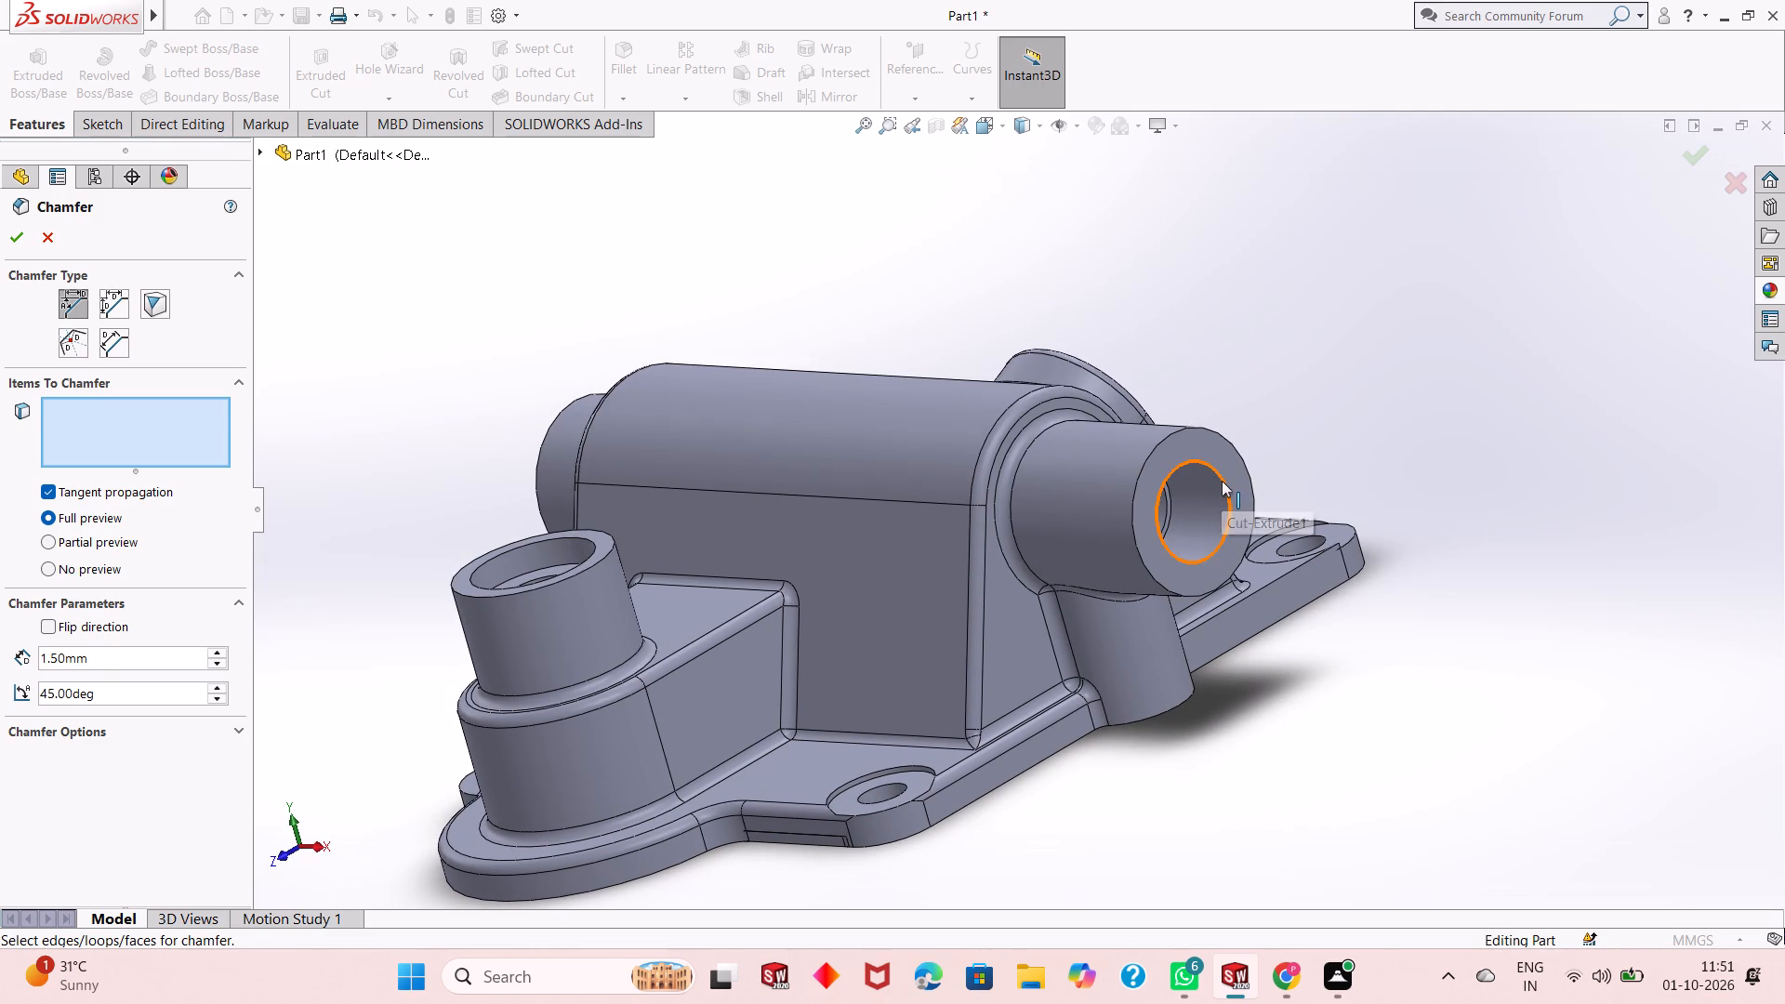
{"action": "left_click", "coordinate": [1222, 481]}
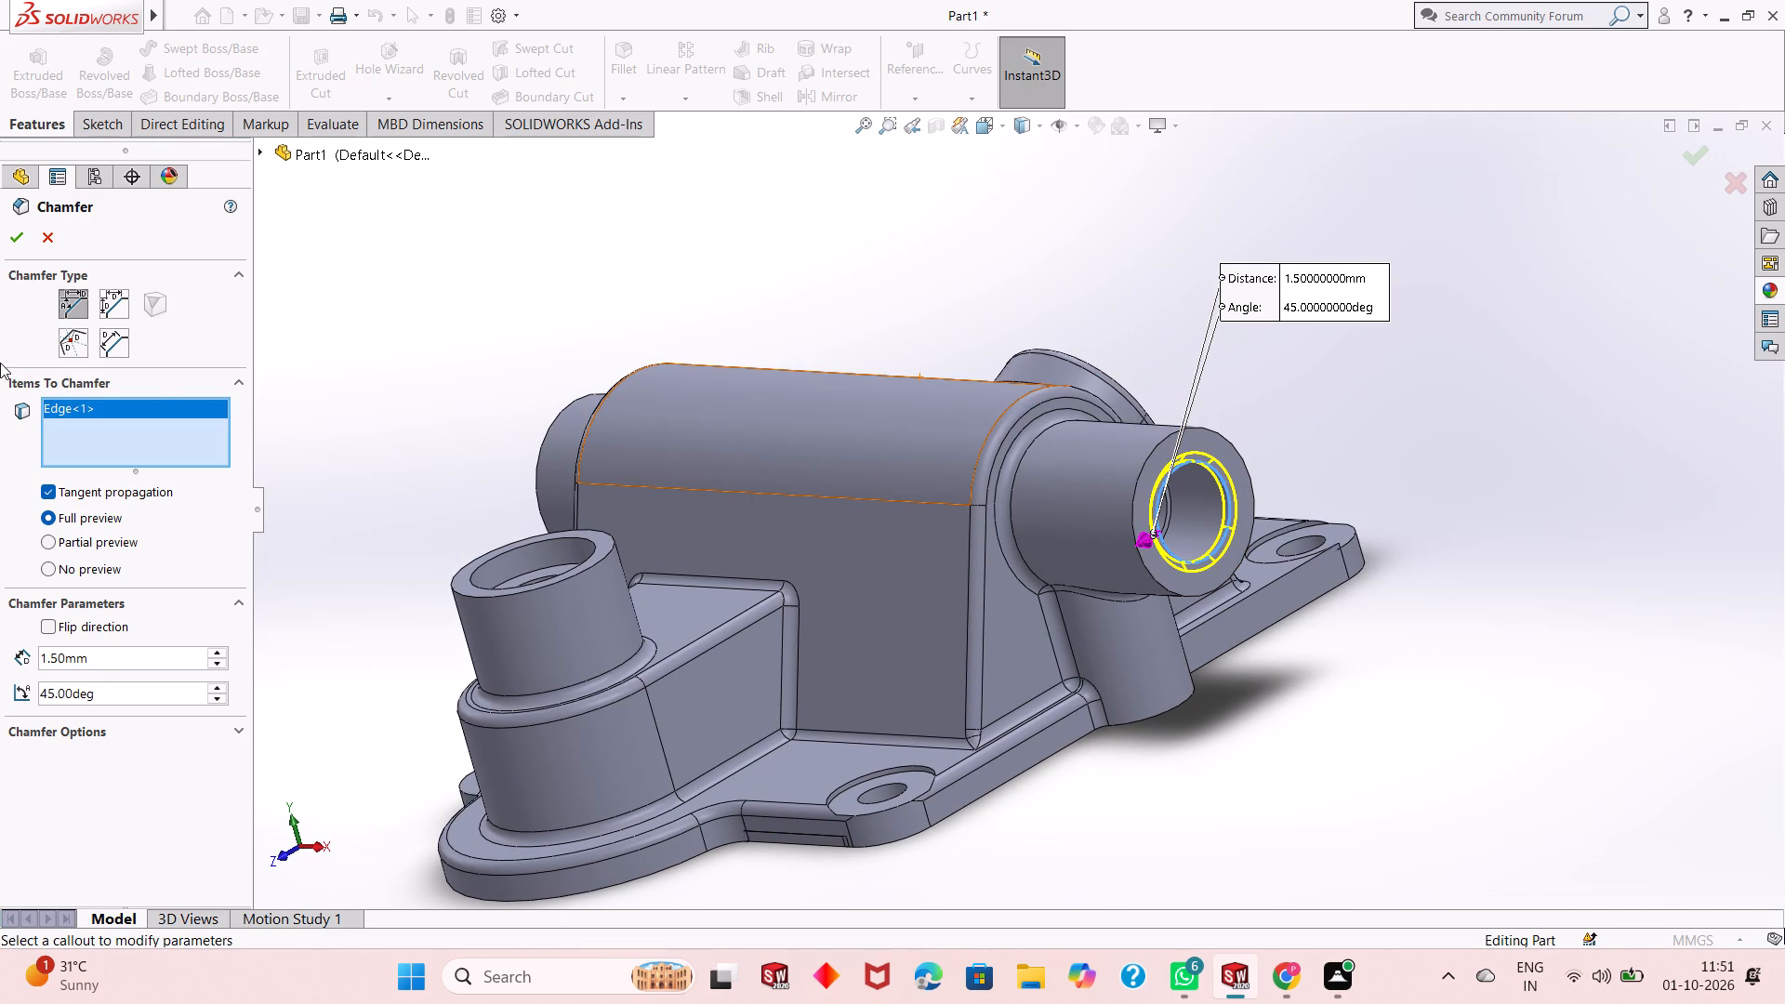
{"action": "left_click", "coordinate": [12, 240]}
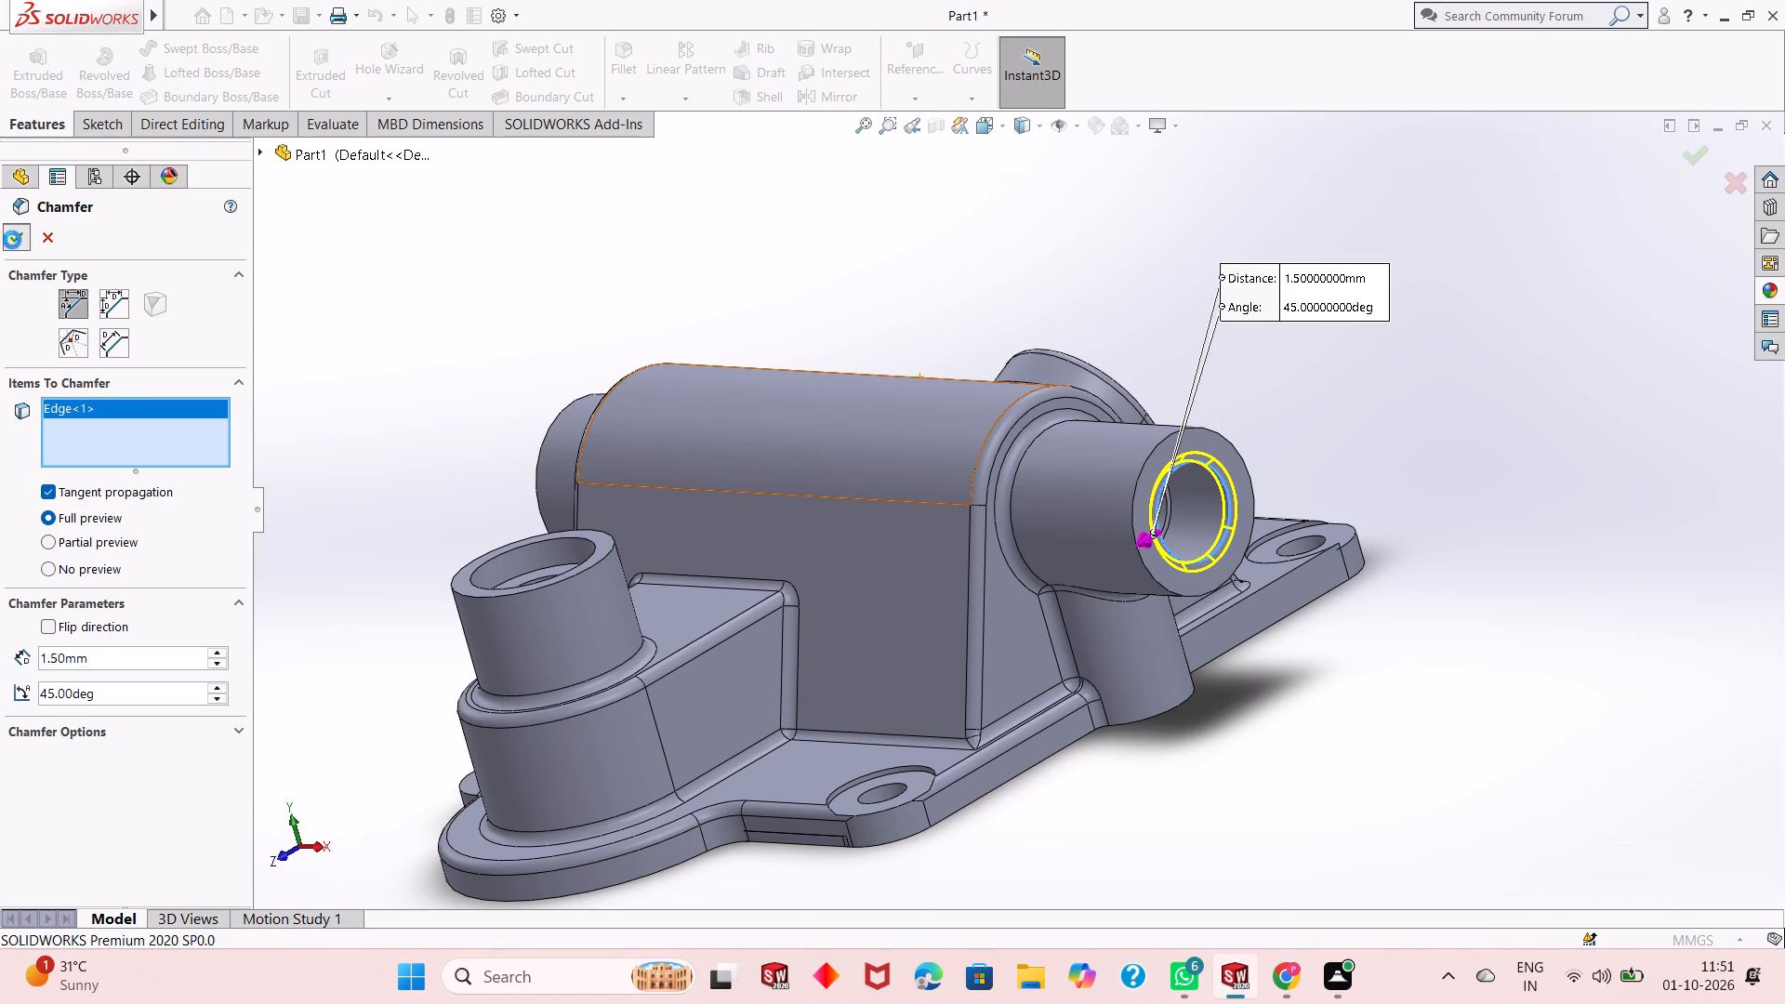
Edit the new bore chamfer on the longer horizontal boss and set its distance to 0.5 mm.
{"action": "scroll", "coordinate": [1149, 429], "scroll_direction": "down", "scroll_amount": 1}
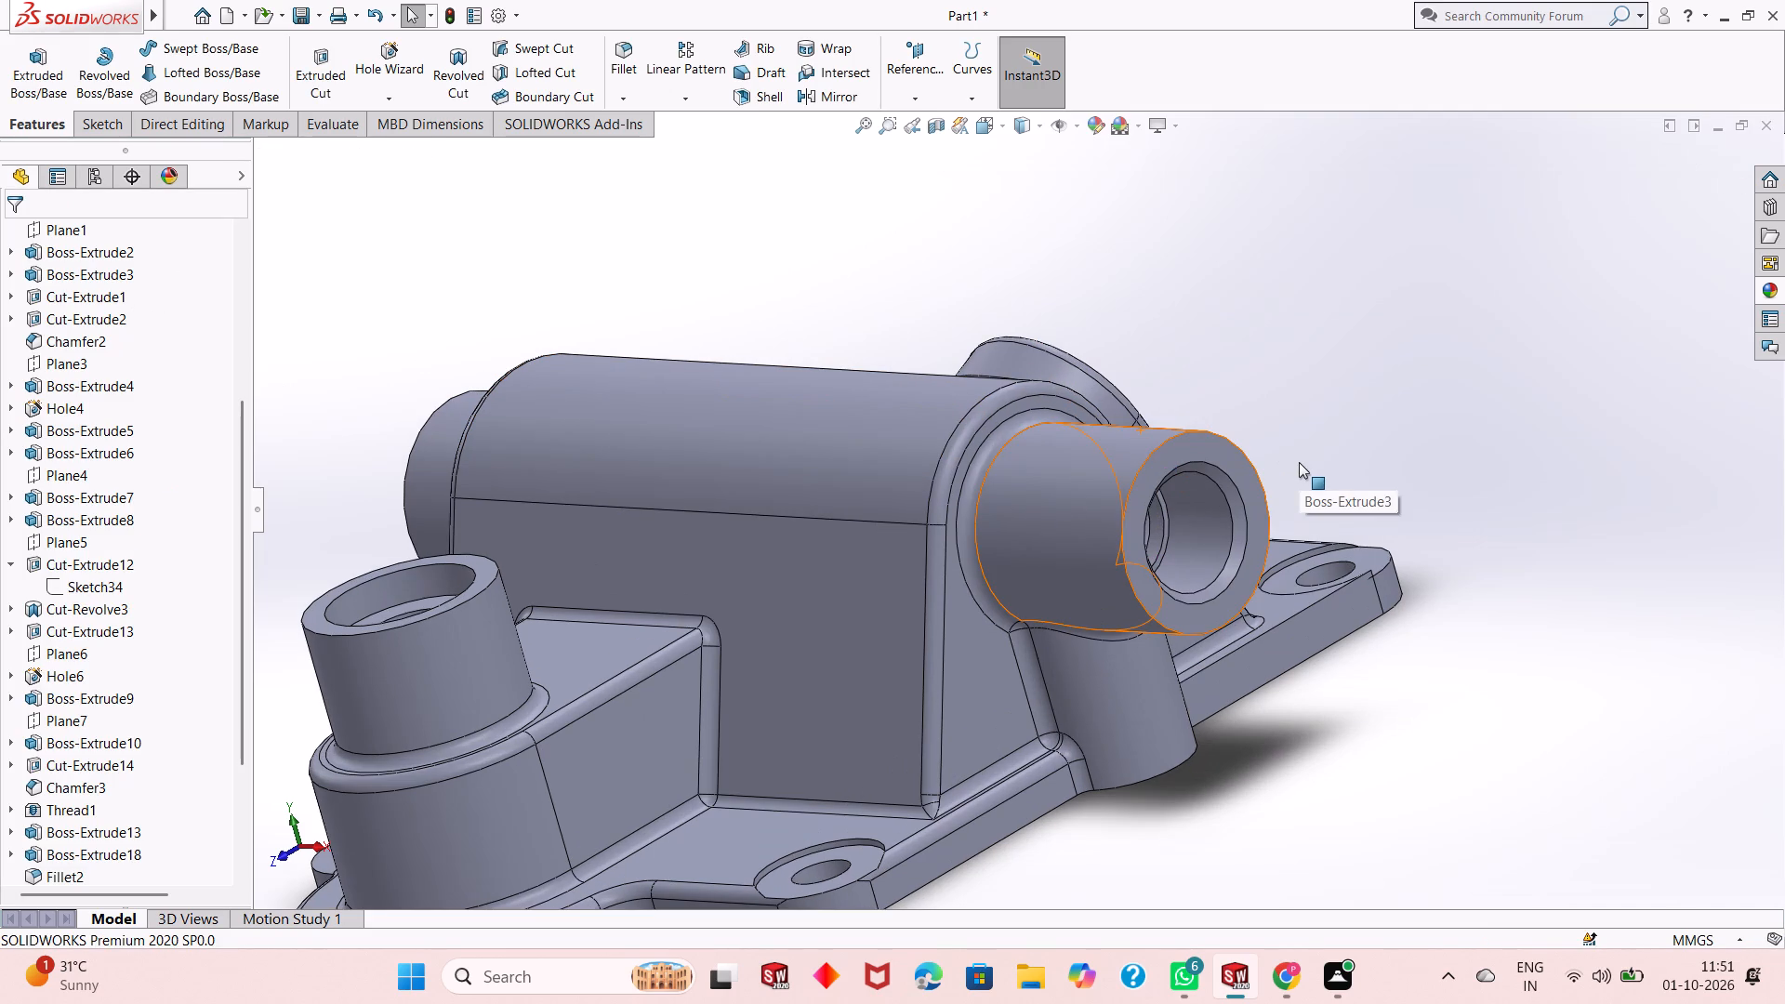
{"action": "scroll", "coordinate": [115, 610], "scroll_direction": "down", "scroll_amount": 5}
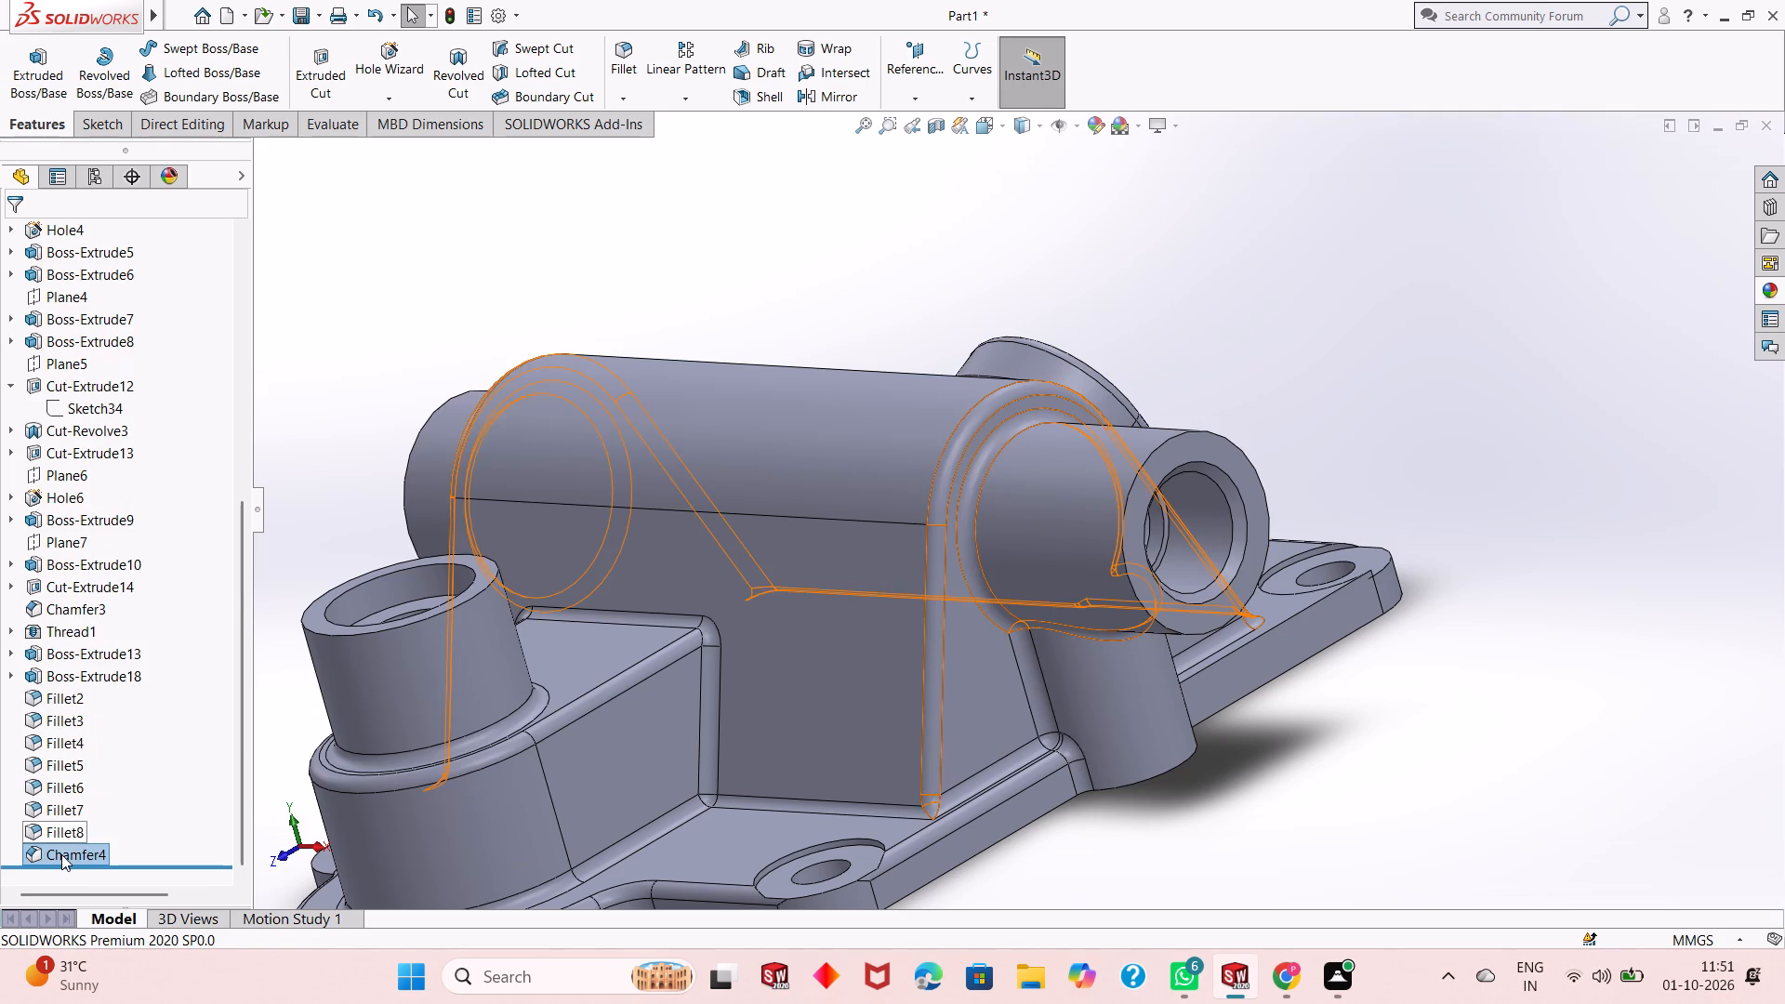
{"action": "left_click", "coordinate": [67, 854]}
{"action": "left_click", "coordinate": [86, 799]}
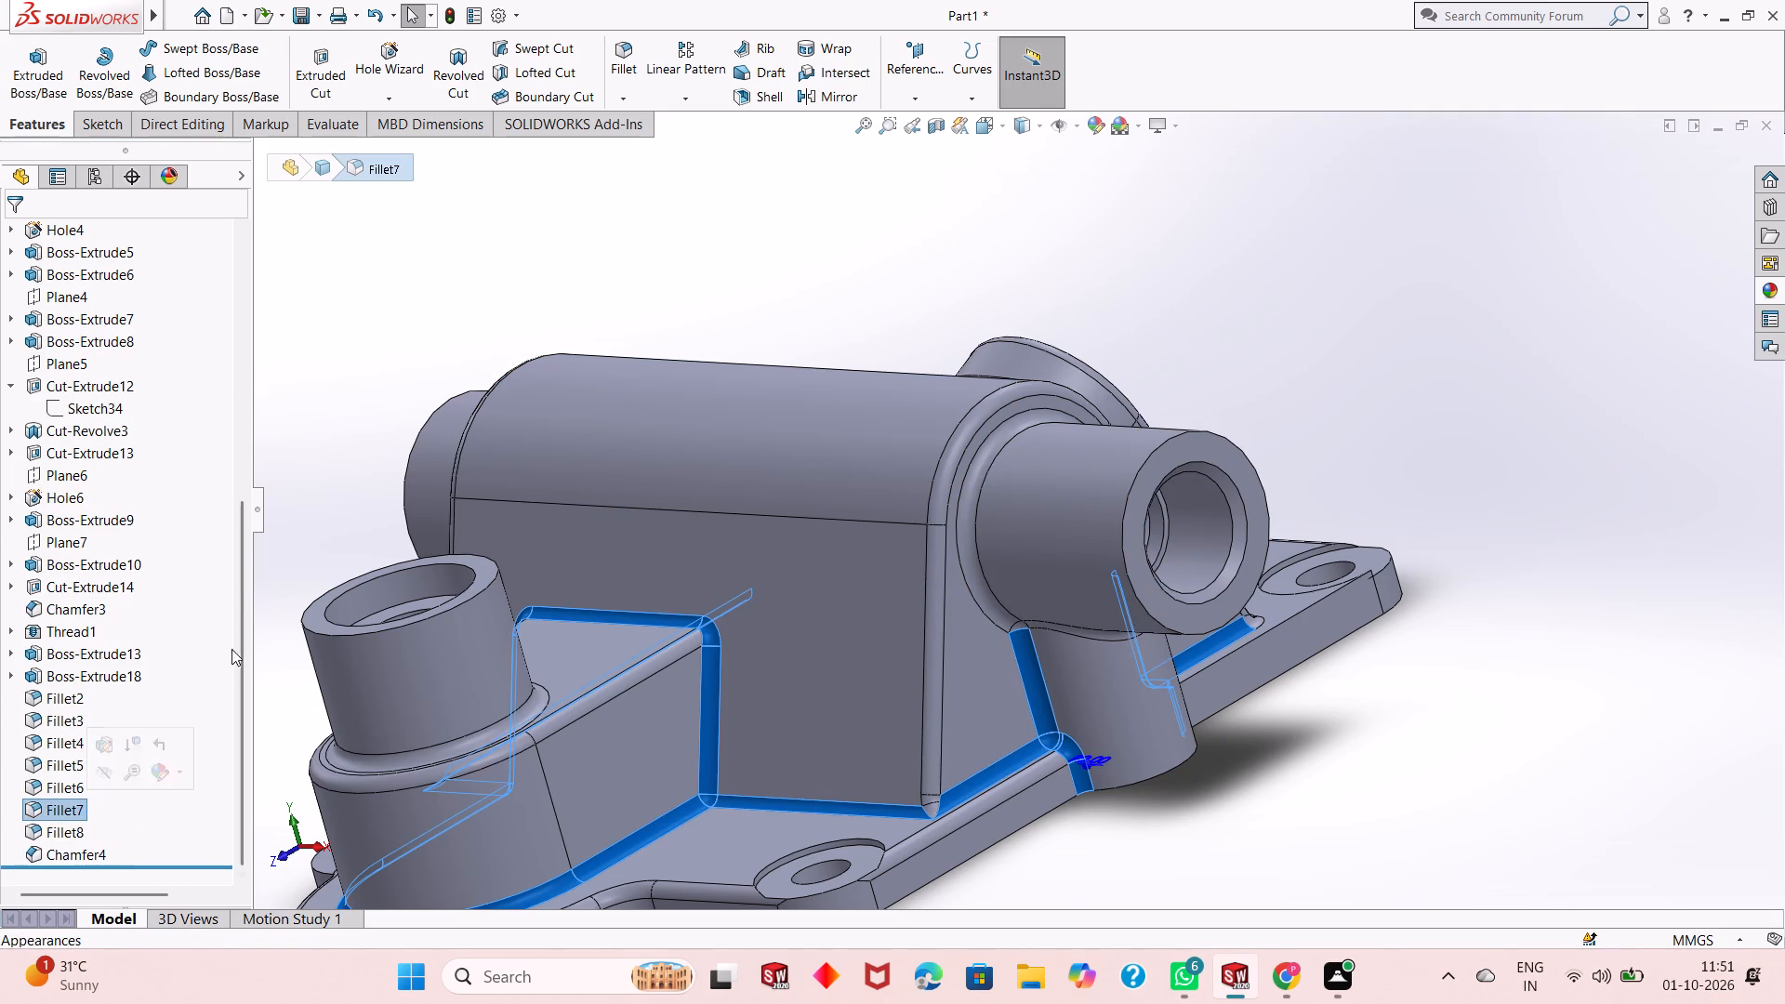
{"action": "left_click", "coordinate": [303, 455]}
{"action": "left_click", "coordinate": [94, 860]}
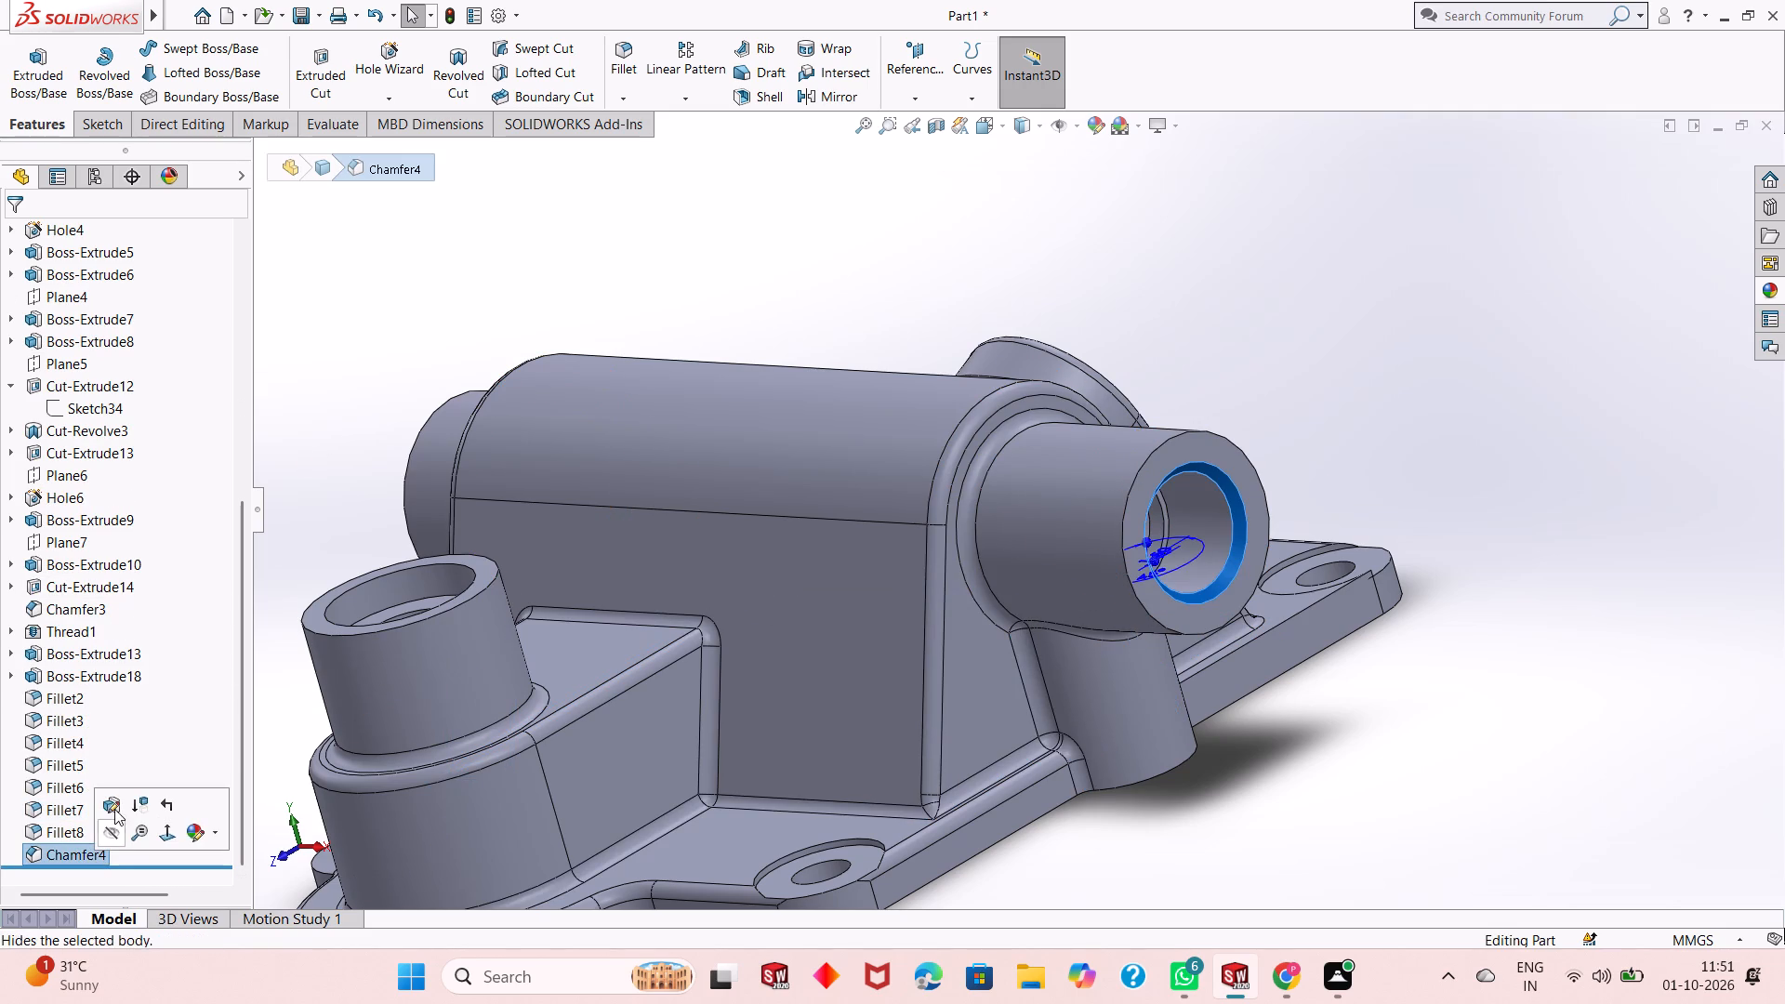
{"action": "left_click", "coordinate": [114, 809]}
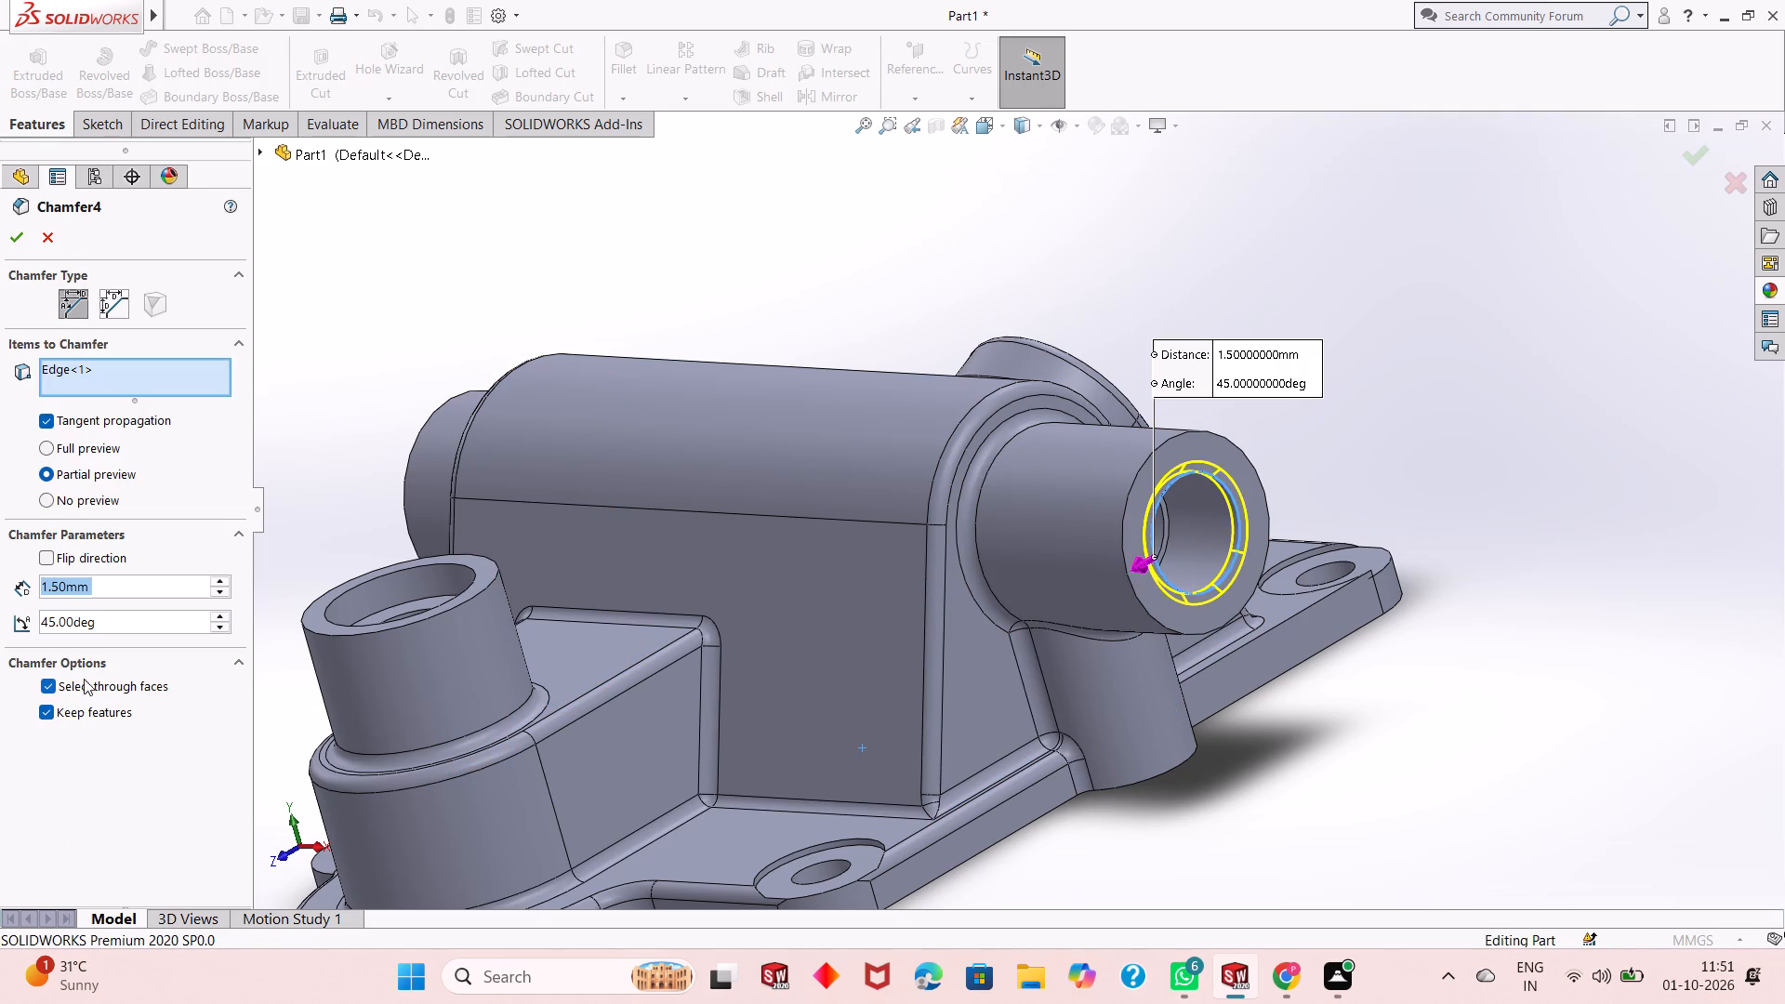
{"action": "type", "text": "0.5"}
{"action": "key", "text": "Return"}
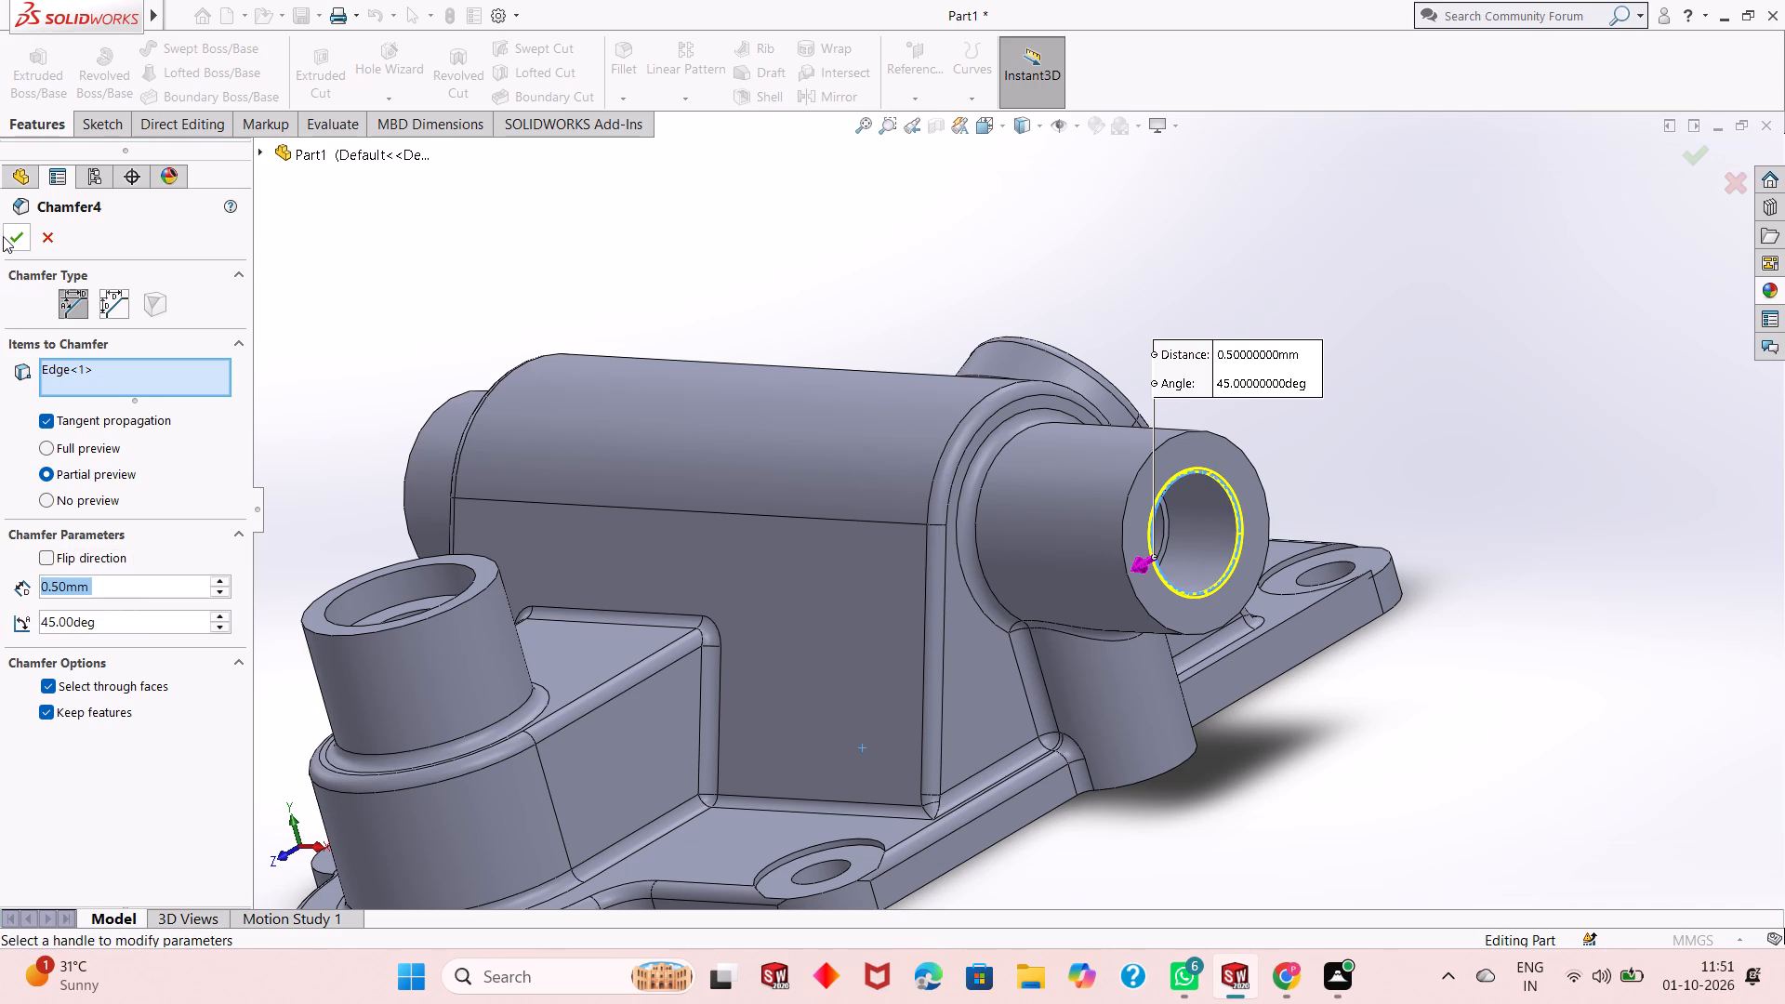
{"action": "left_click", "coordinate": [3, 236]}
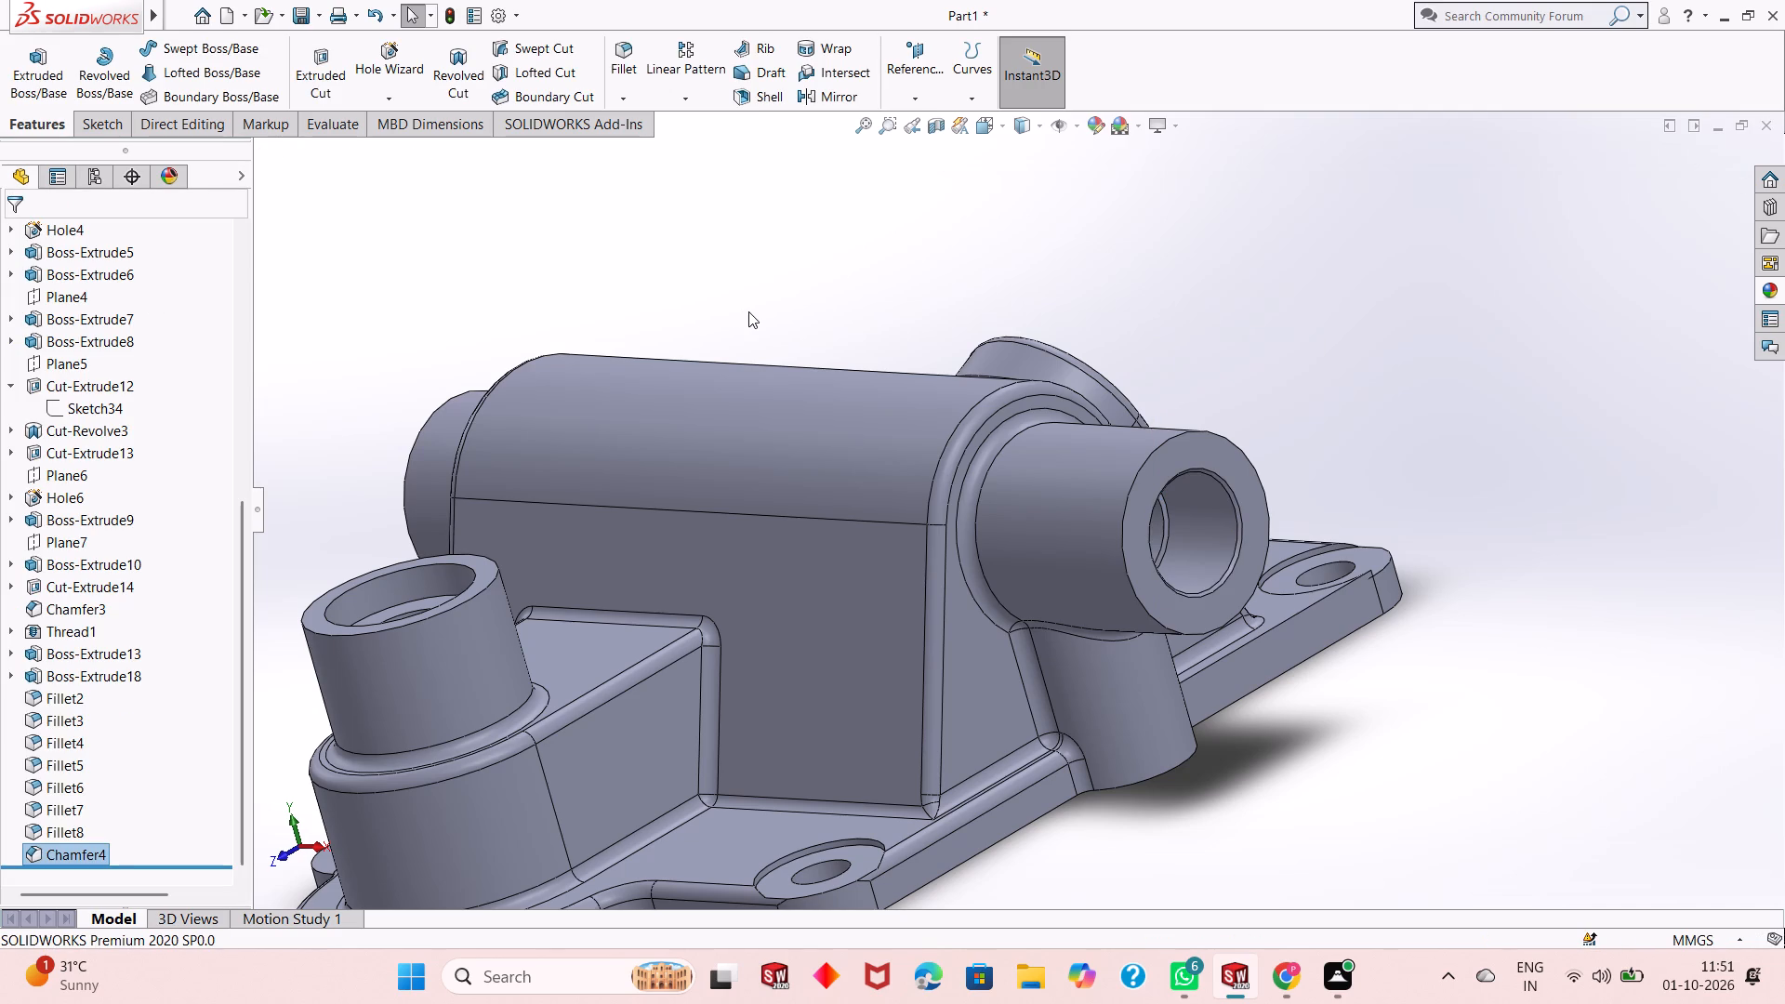
{"action": "scroll", "coordinate": [1222, 507], "scroll_direction": "down", "scroll_amount": 3}
{"action": "scroll", "coordinate": [1181, 533], "scroll_direction": "up", "scroll_amount": 1}
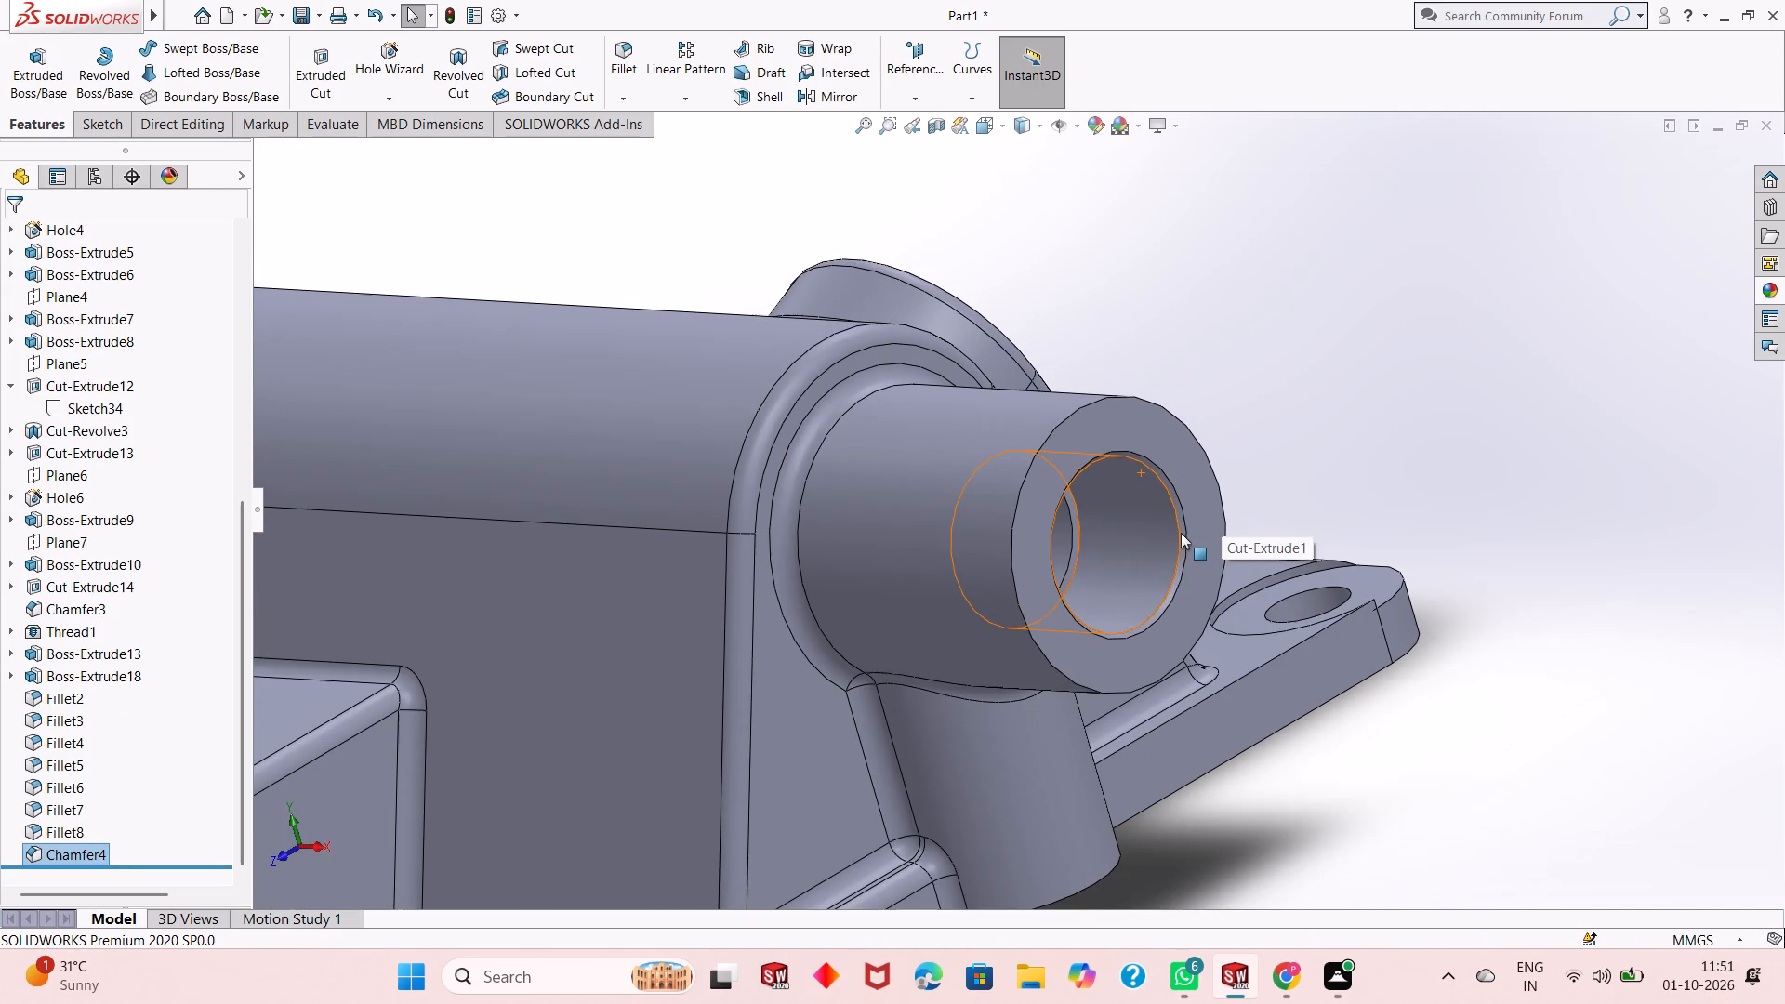
{"action": "scroll", "coordinate": [997, 541], "scroll_direction": "up", "scroll_amount": 1}
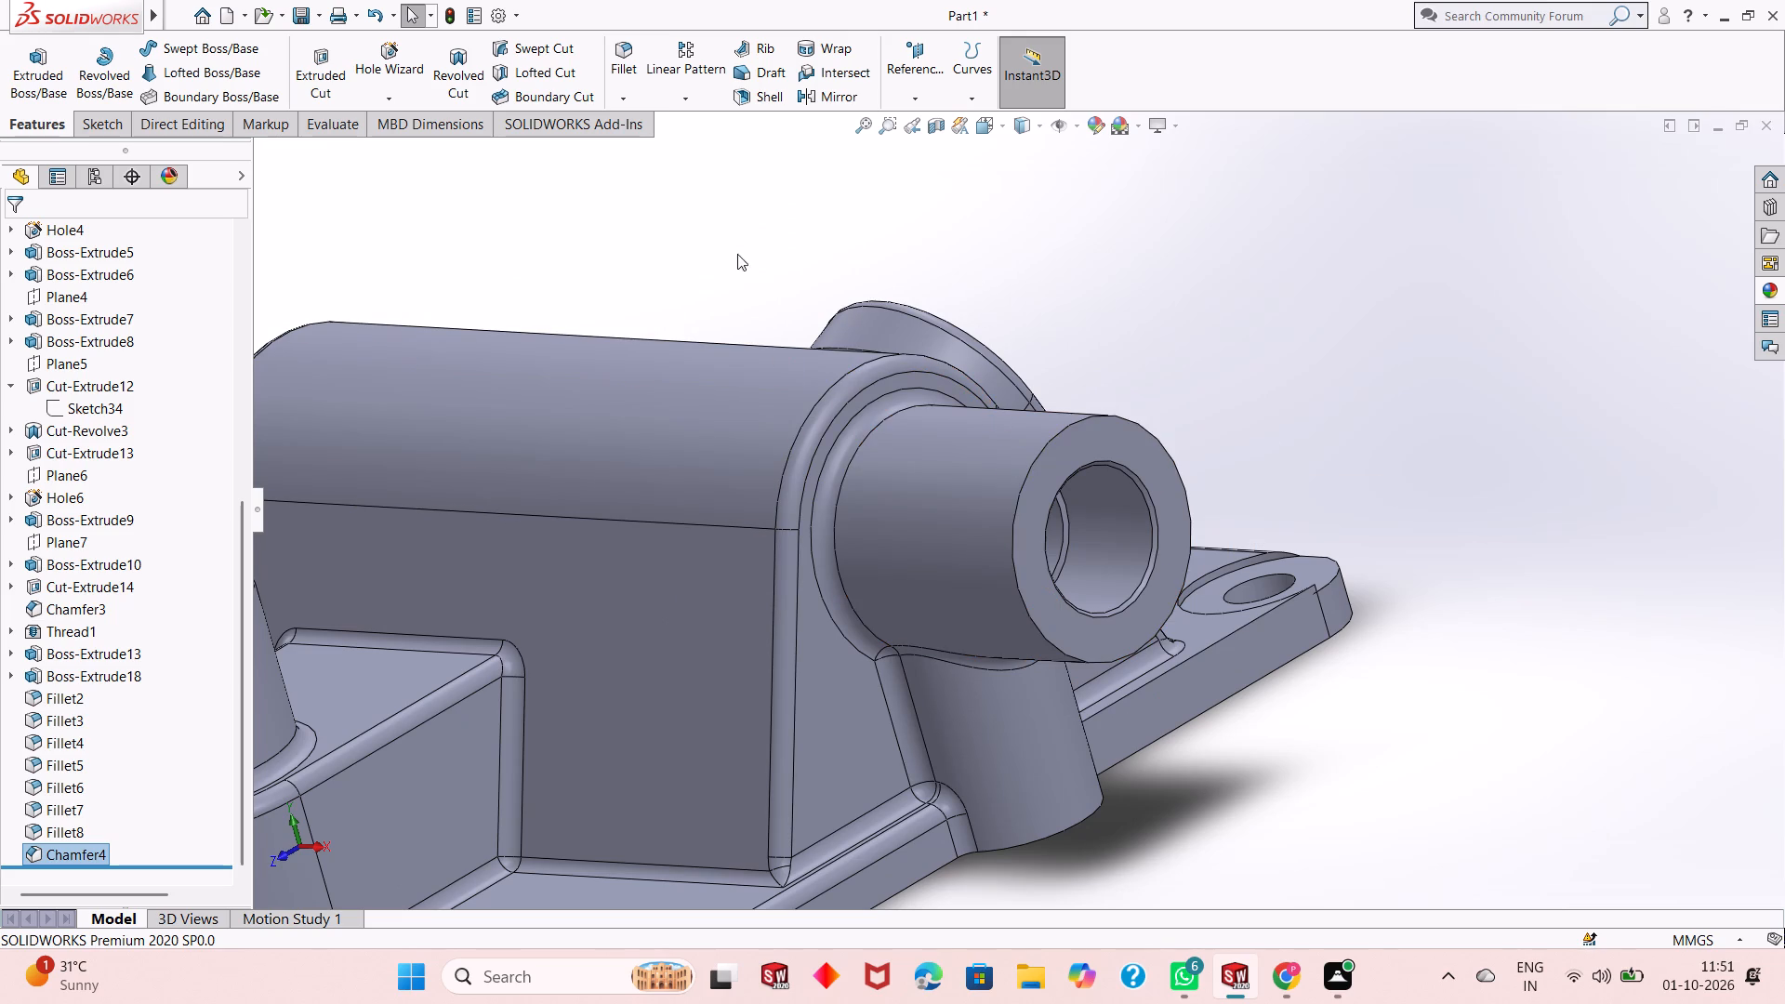
Cut a right-hand Metric Tap M22x1.5 thread 14.5 mm deep into the bore of the longer horizontal boss, starting at its mouth edge.
{"action": "left_click", "coordinate": [384, 103]}
{"action": "left_click", "coordinate": [401, 160]}
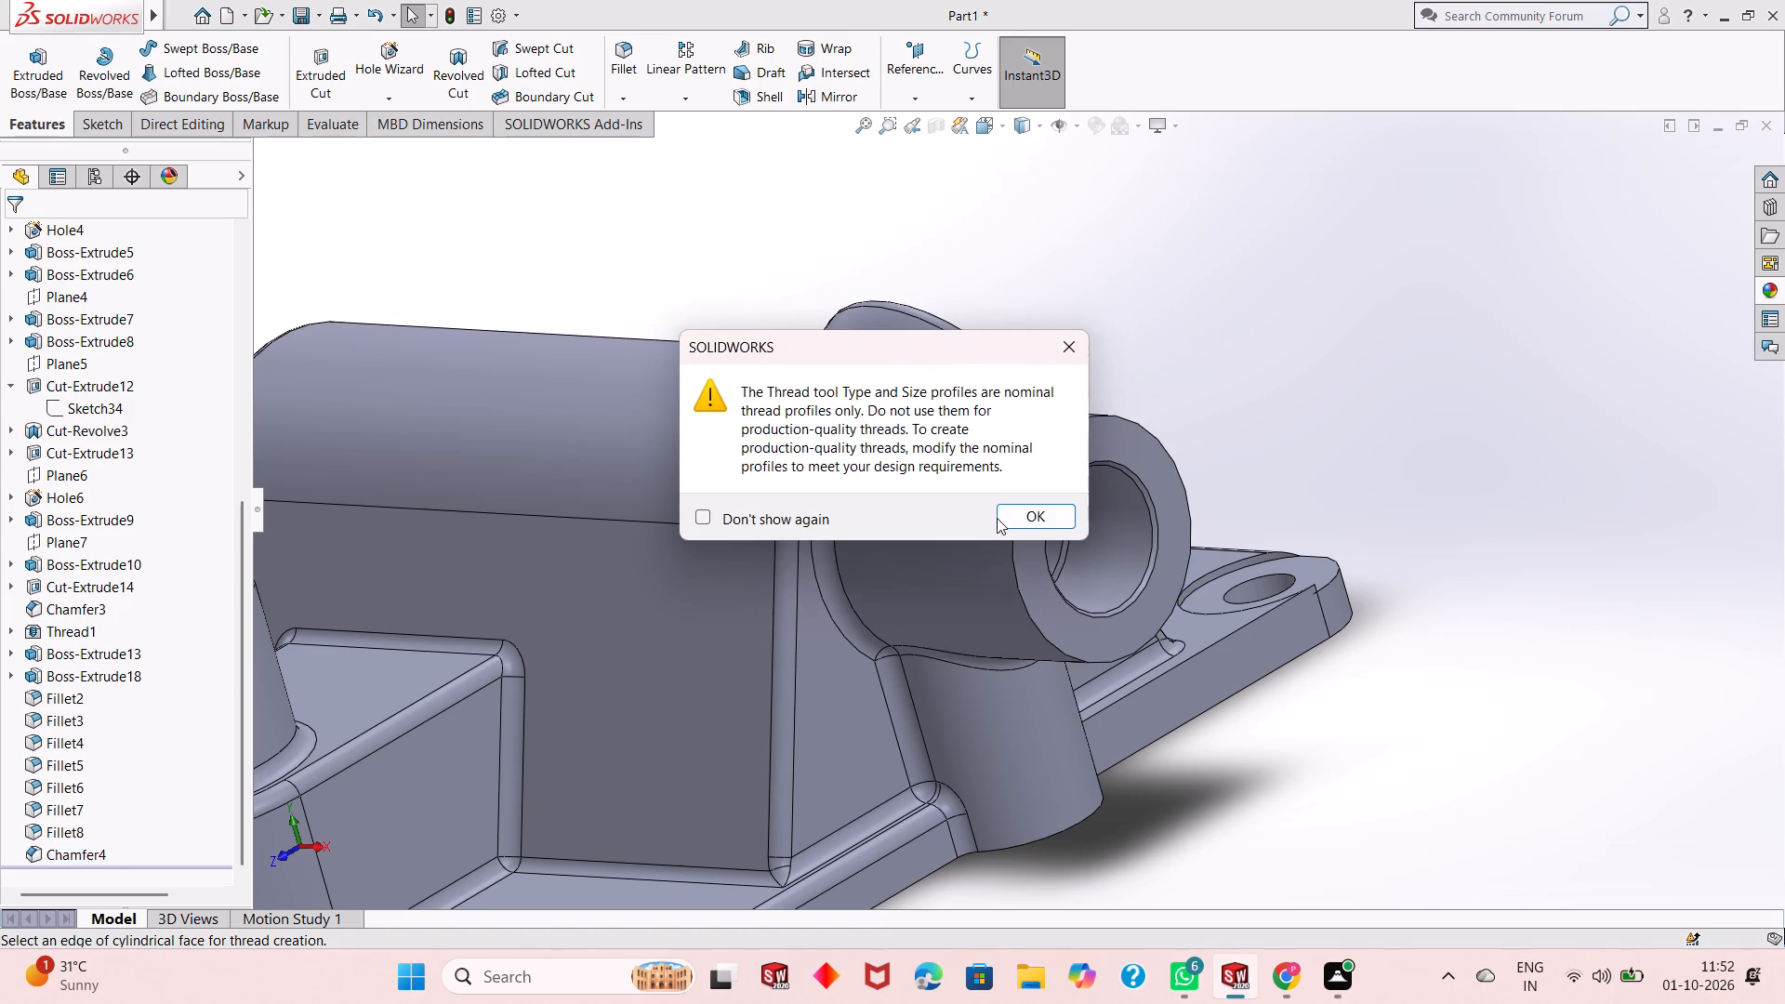
{"action": "left_click", "coordinate": [1015, 519]}
{"action": "scroll", "coordinate": [148, 707], "scroll_direction": "down", "scroll_amount": 1}
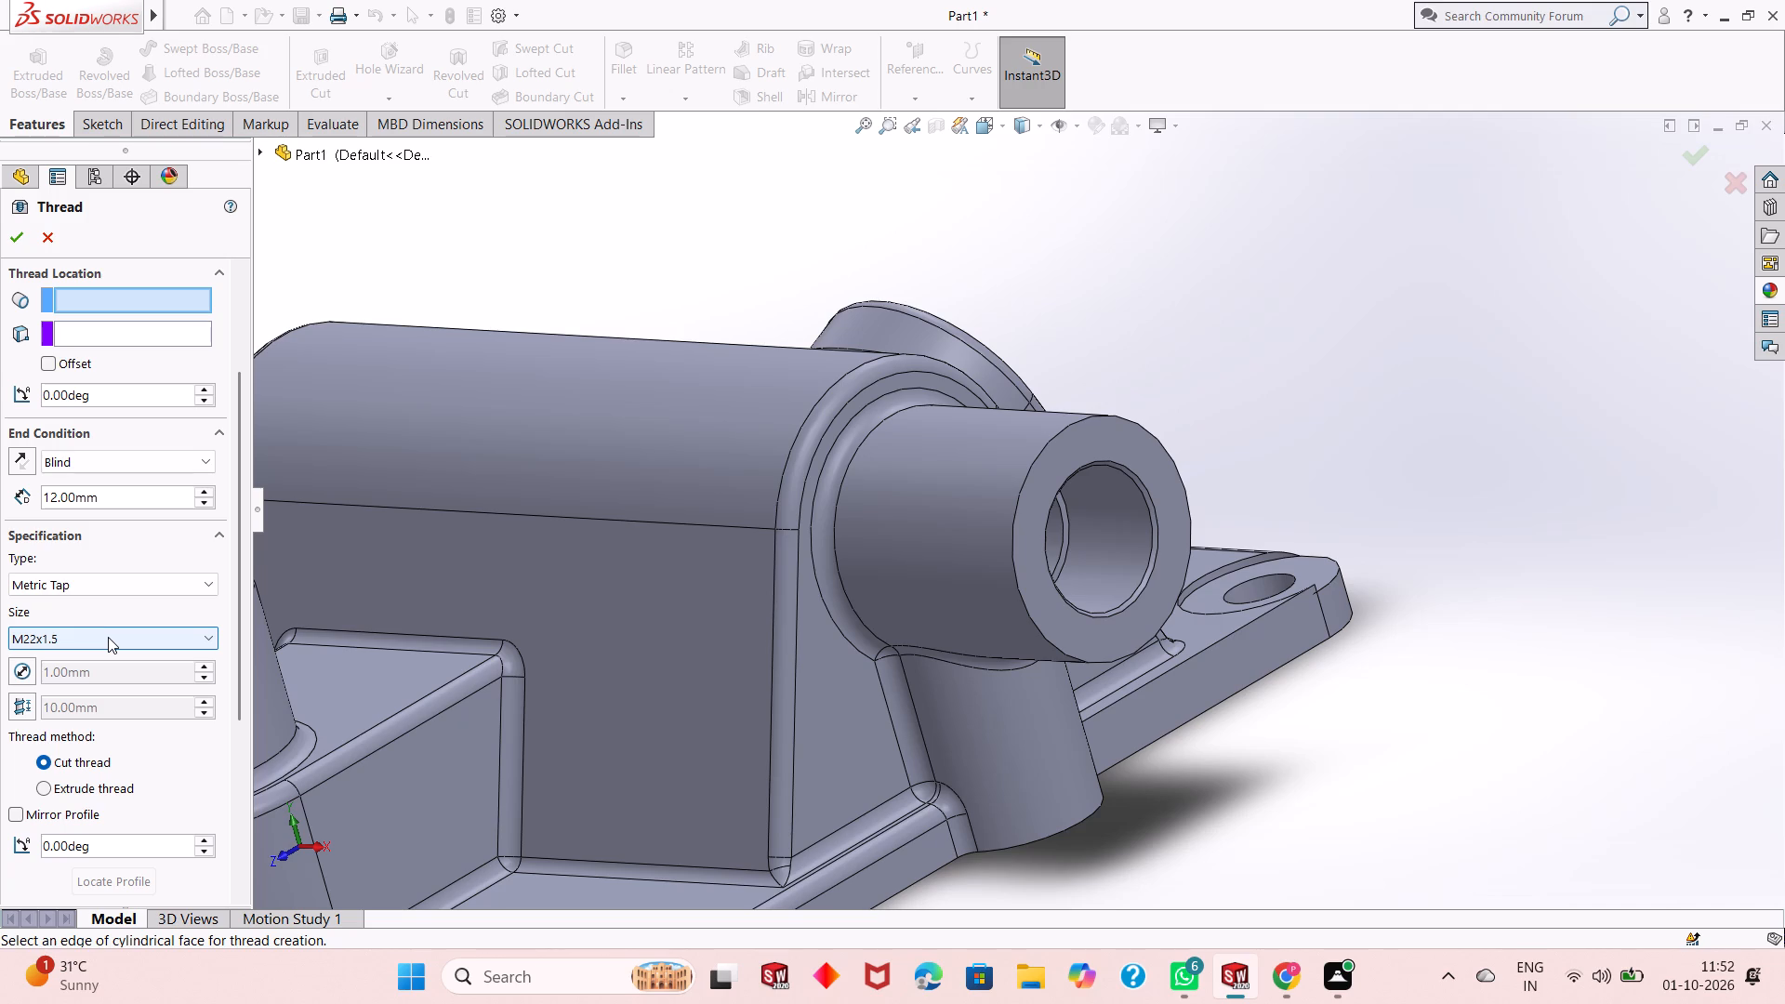
{"action": "left_click", "coordinate": [108, 641]}
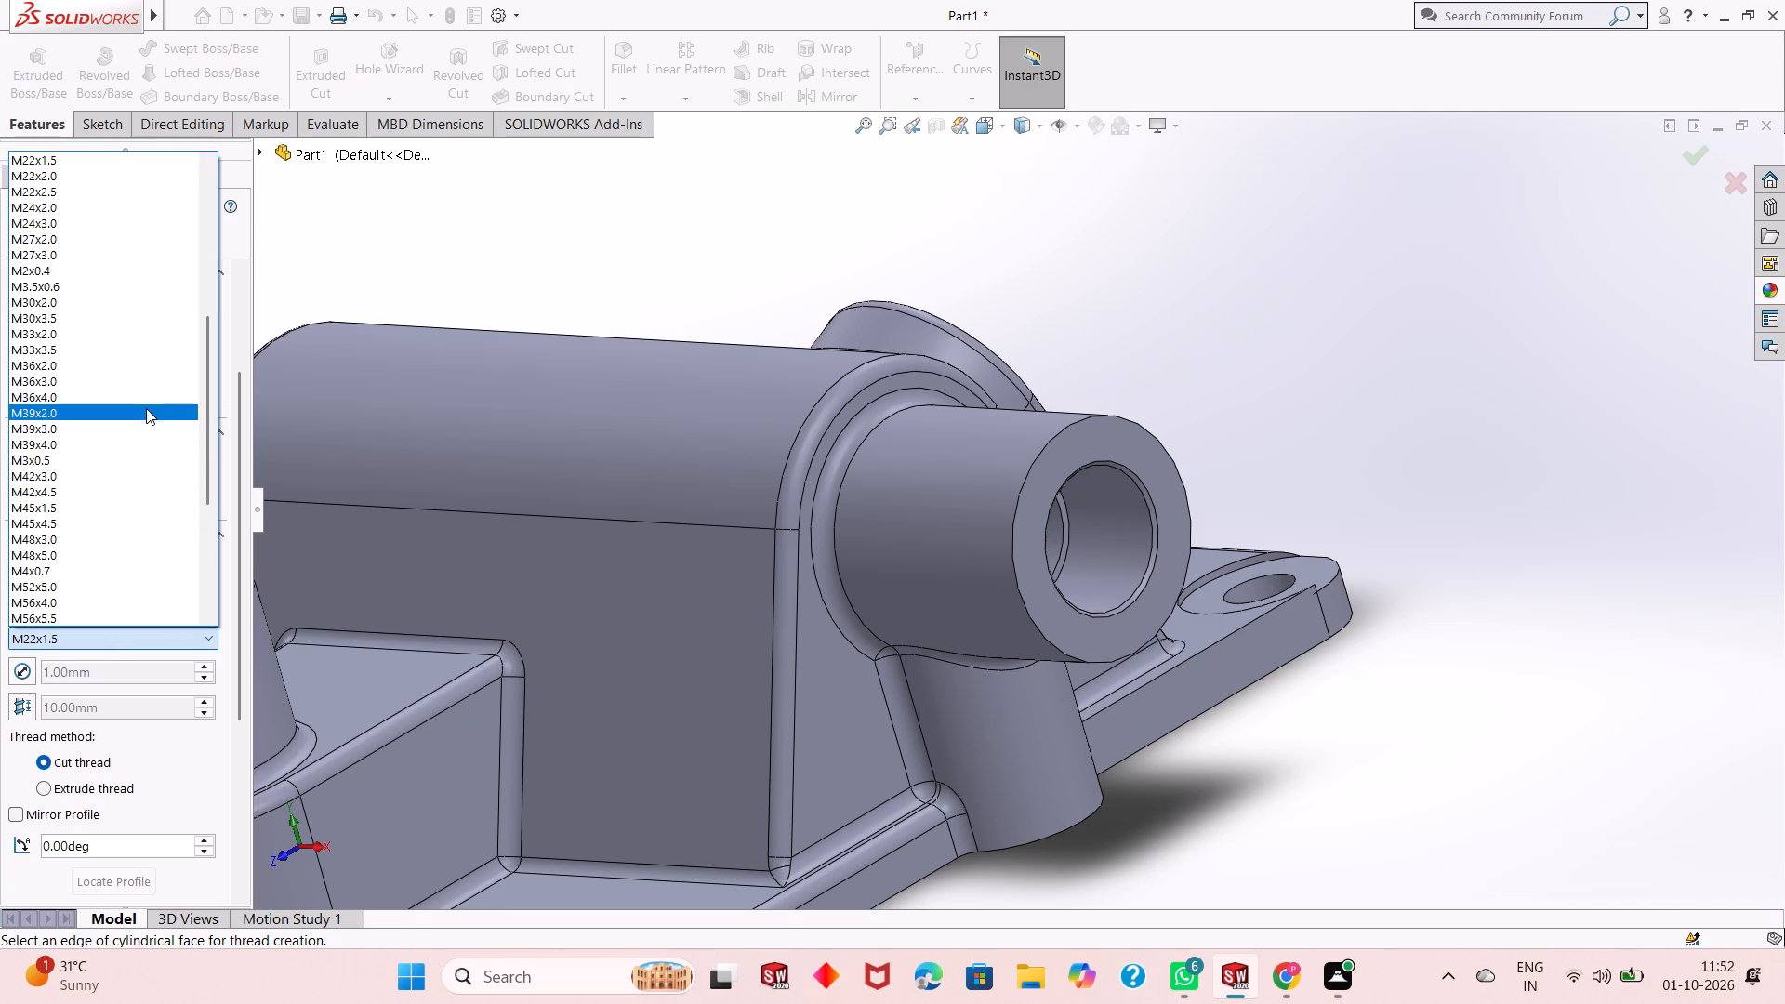
{"action": "scroll", "coordinate": [139, 411], "scroll_direction": "down", "scroll_amount": 20}
{"action": "scroll", "coordinate": [139, 411], "scroll_direction": "down", "scroll_amount": 6}
{"action": "scroll", "coordinate": [134, 420], "scroll_direction": "up", "scroll_amount": 3}
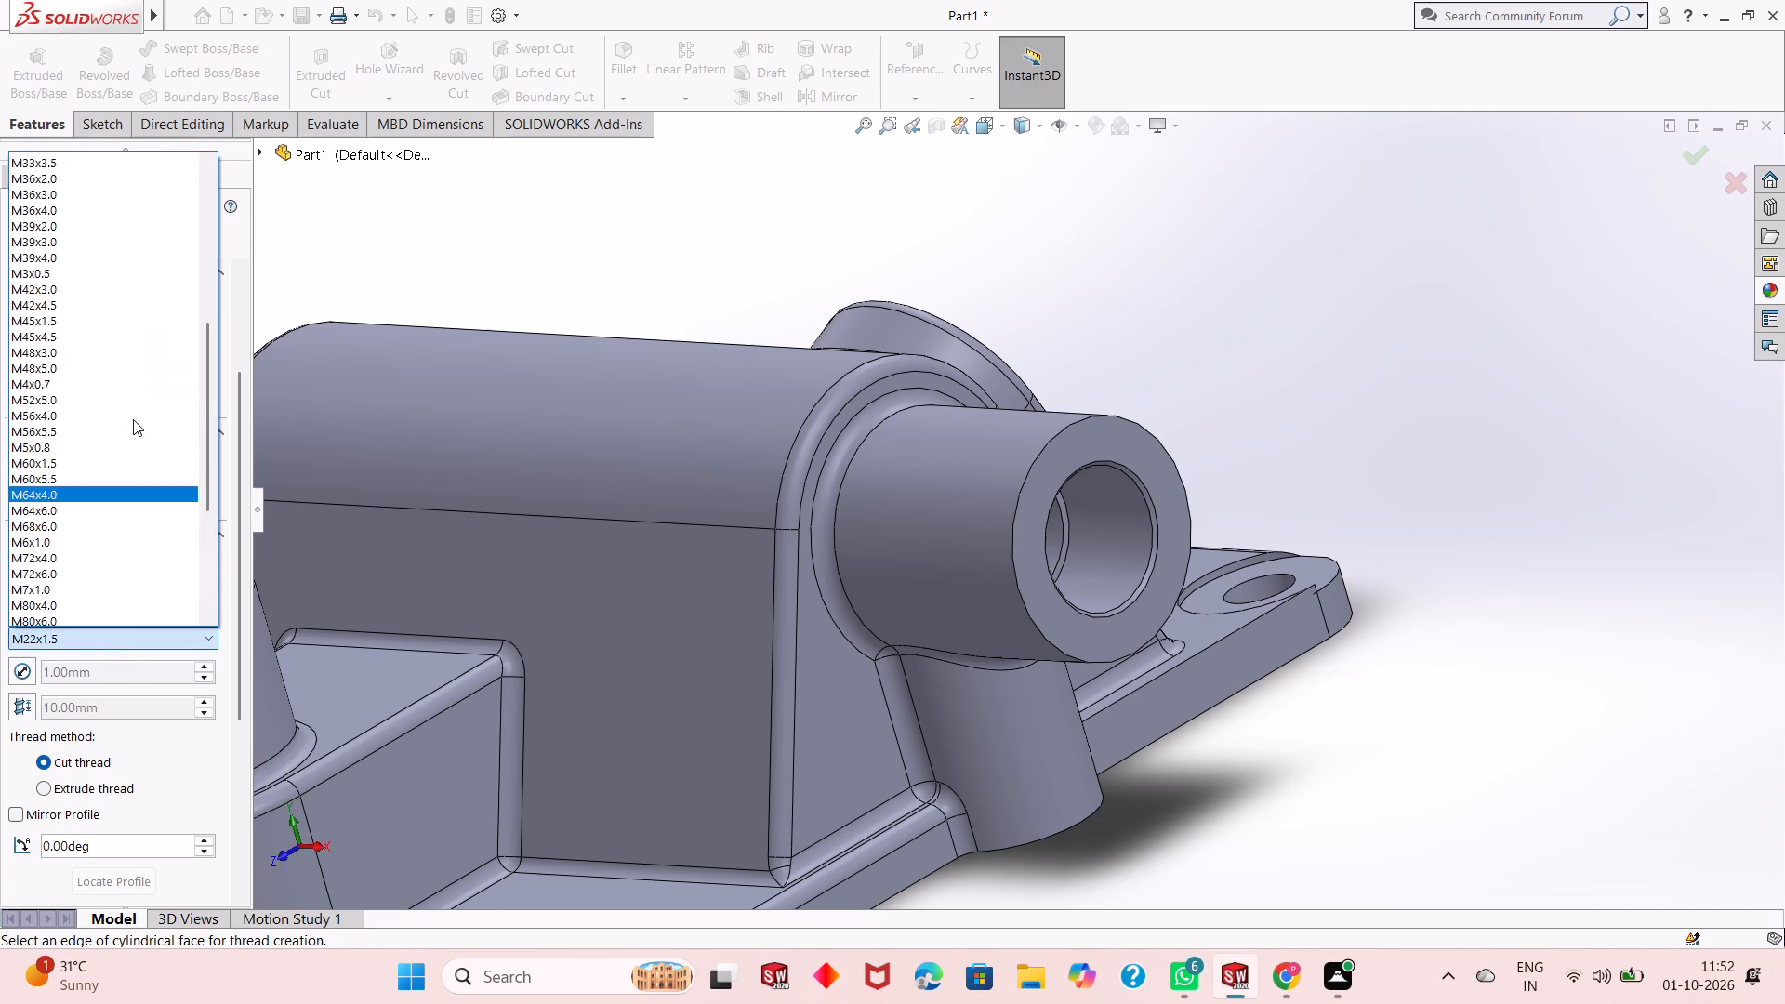
{"action": "scroll", "coordinate": [133, 419], "scroll_direction": "up", "scroll_amount": 16}
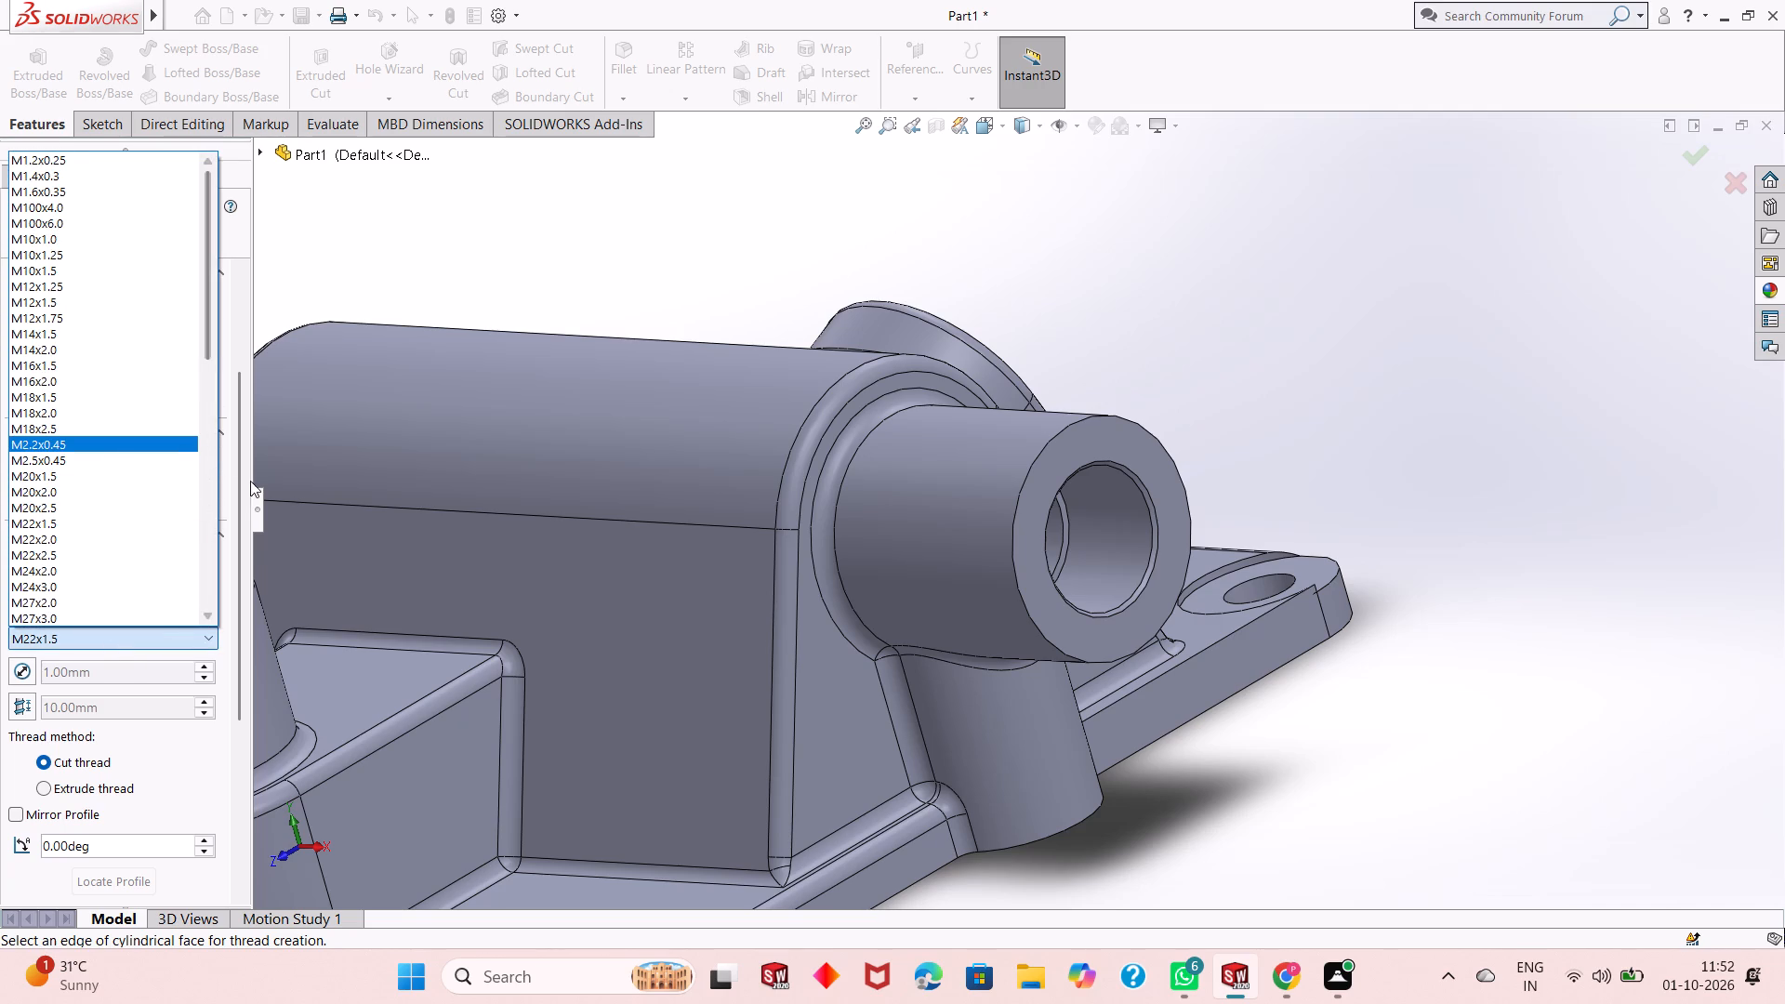
{"action": "left_click", "coordinate": [234, 505]}
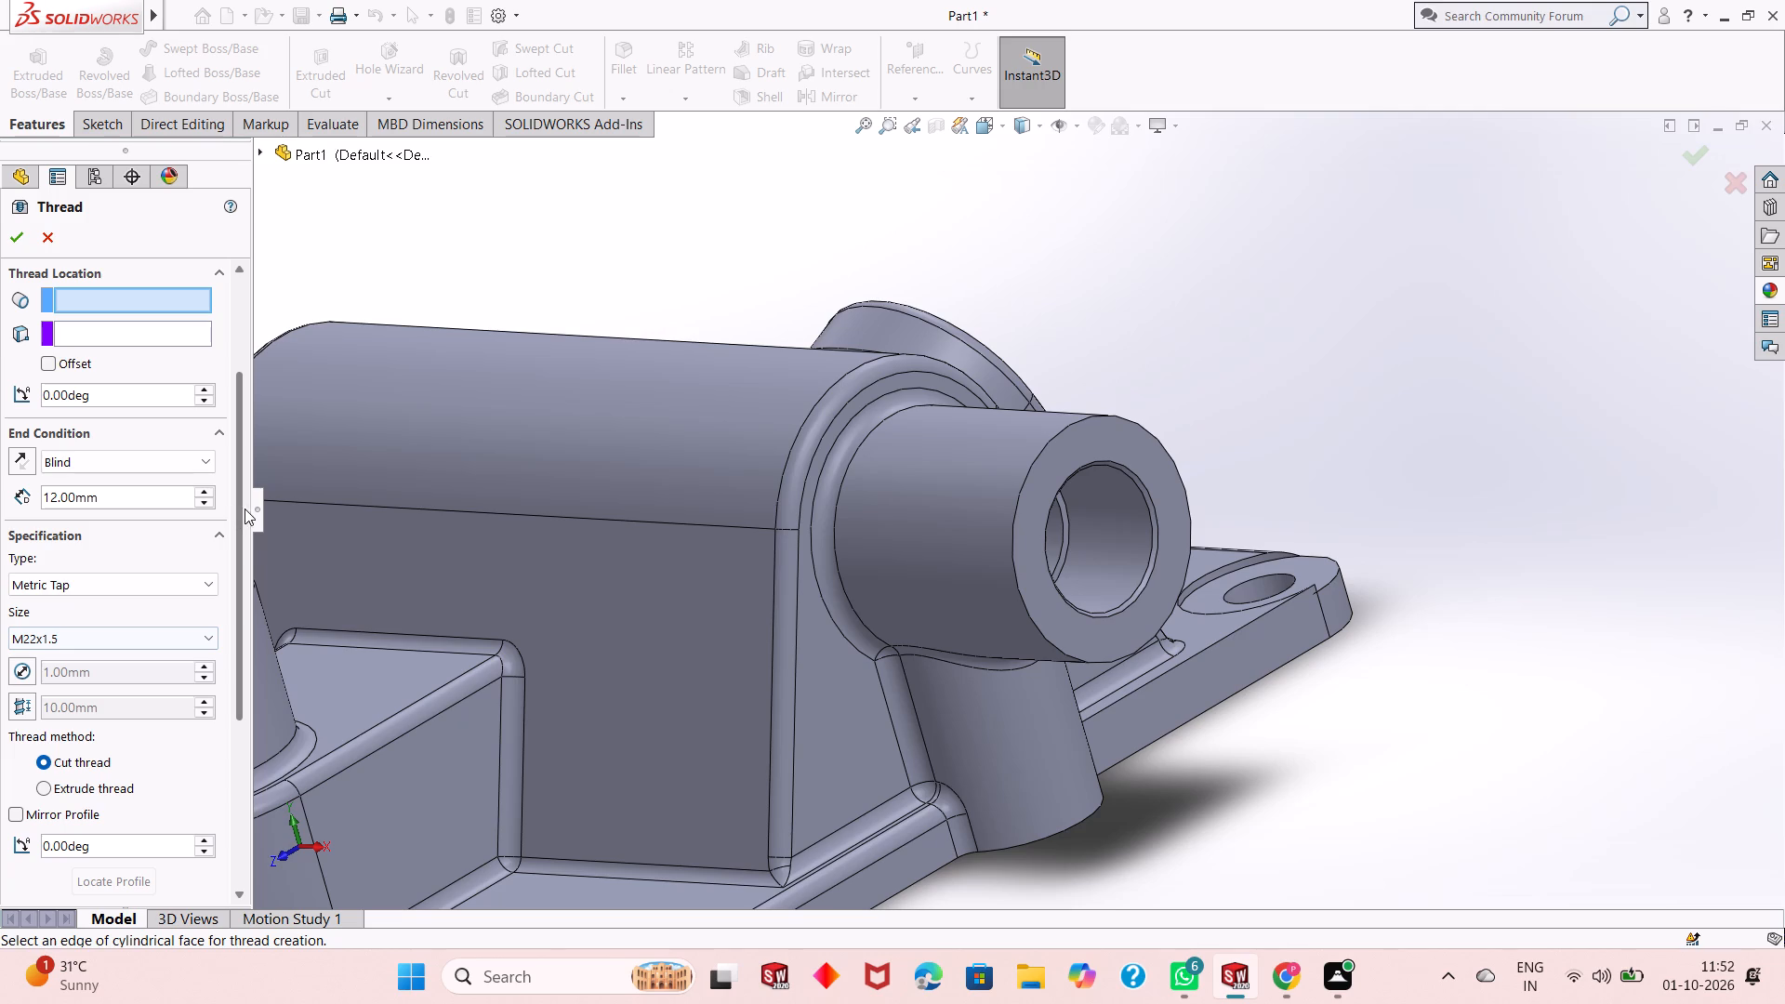
{"action": "double_click", "coordinate": [126, 495]}
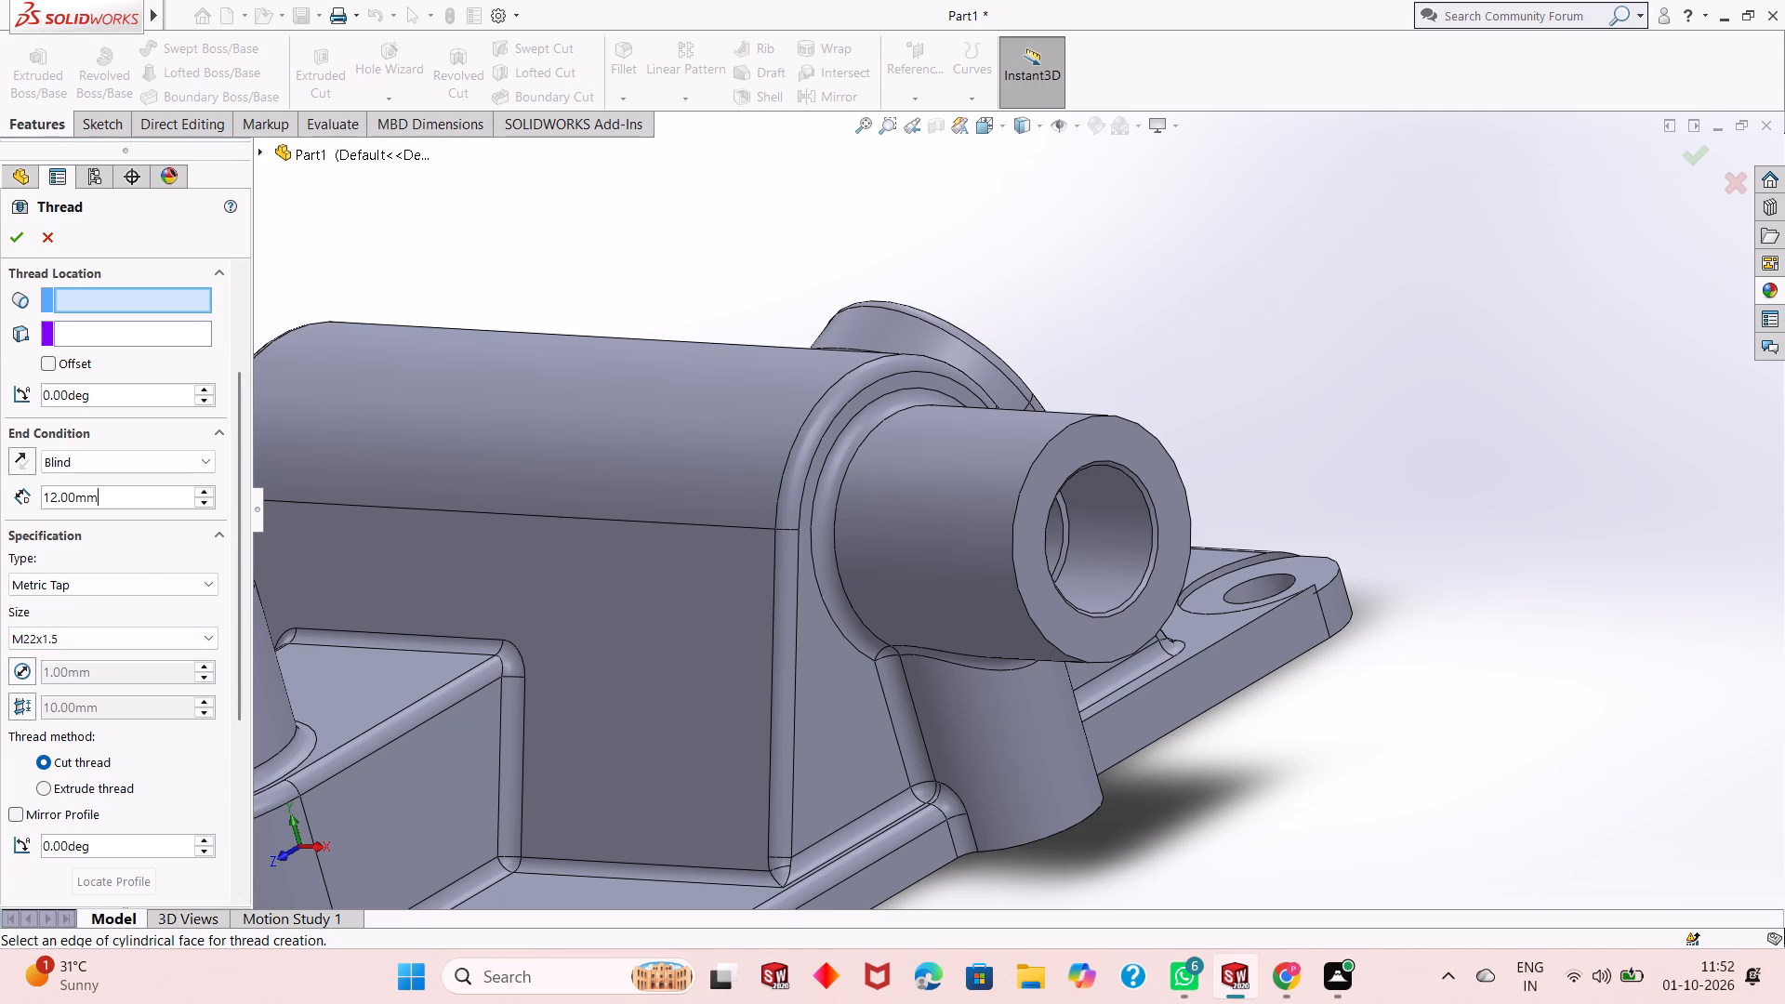
{"action": "key", "text": "1"}
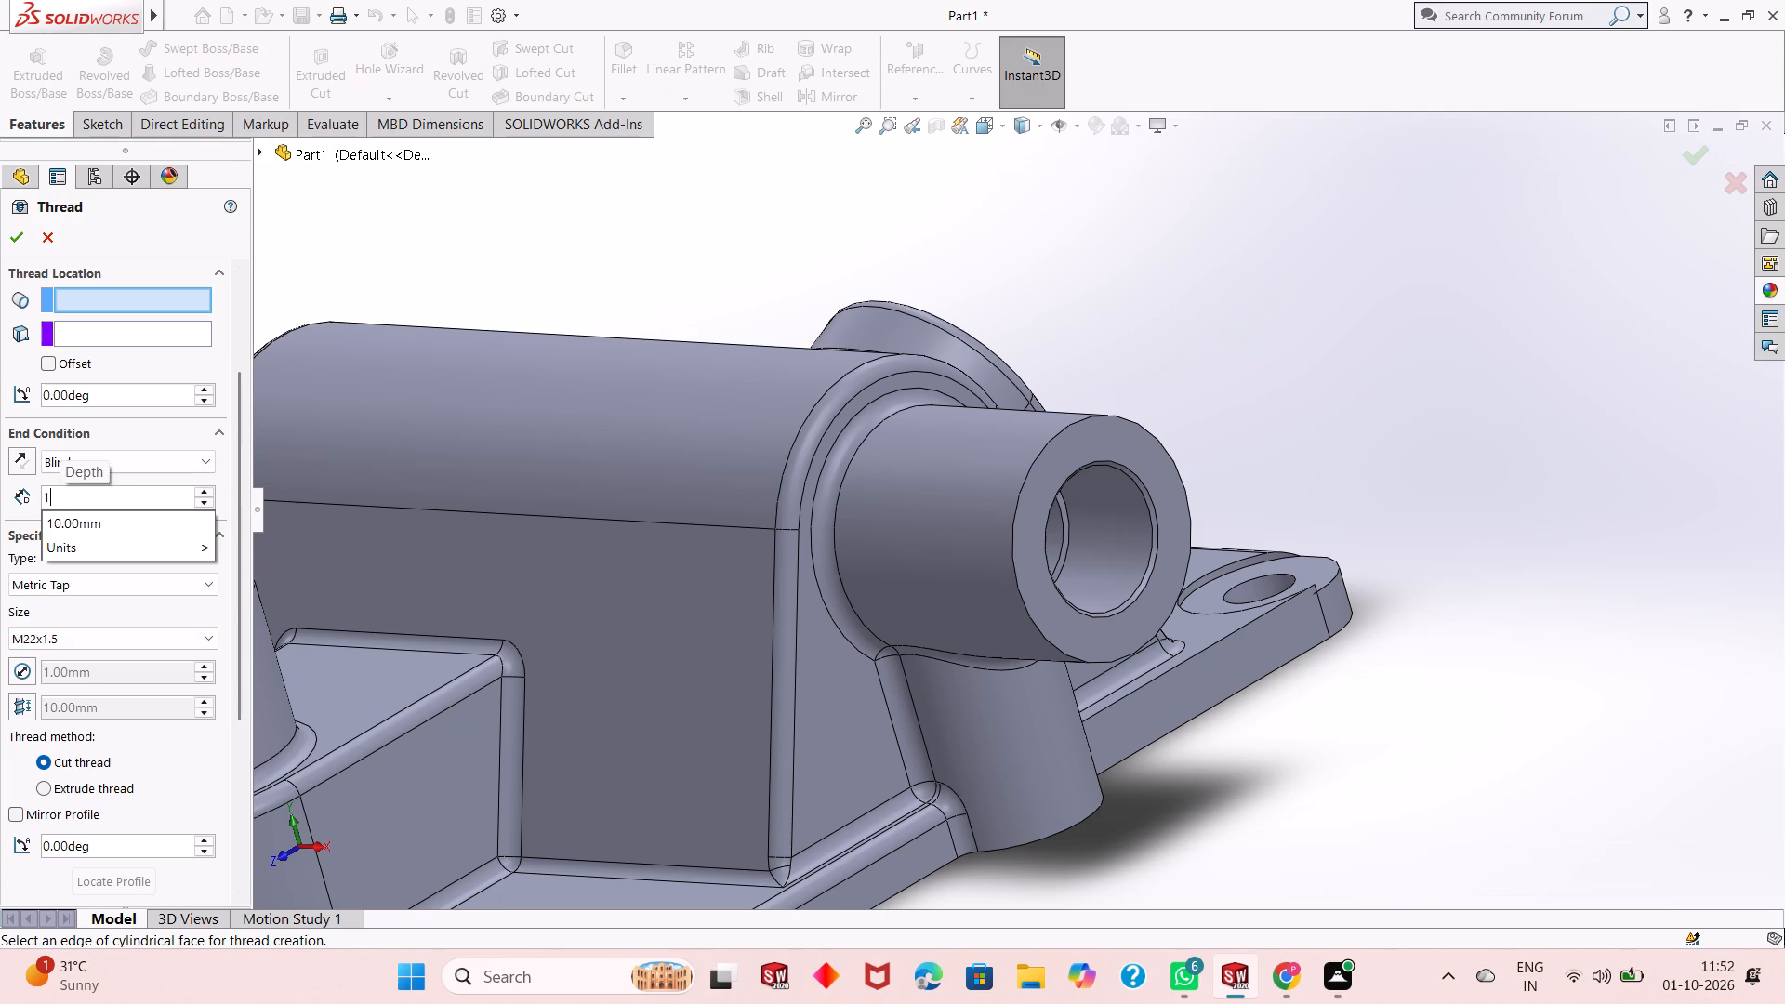
{"action": "type", "text": "4.5"}
{"action": "key", "text": "Return"}
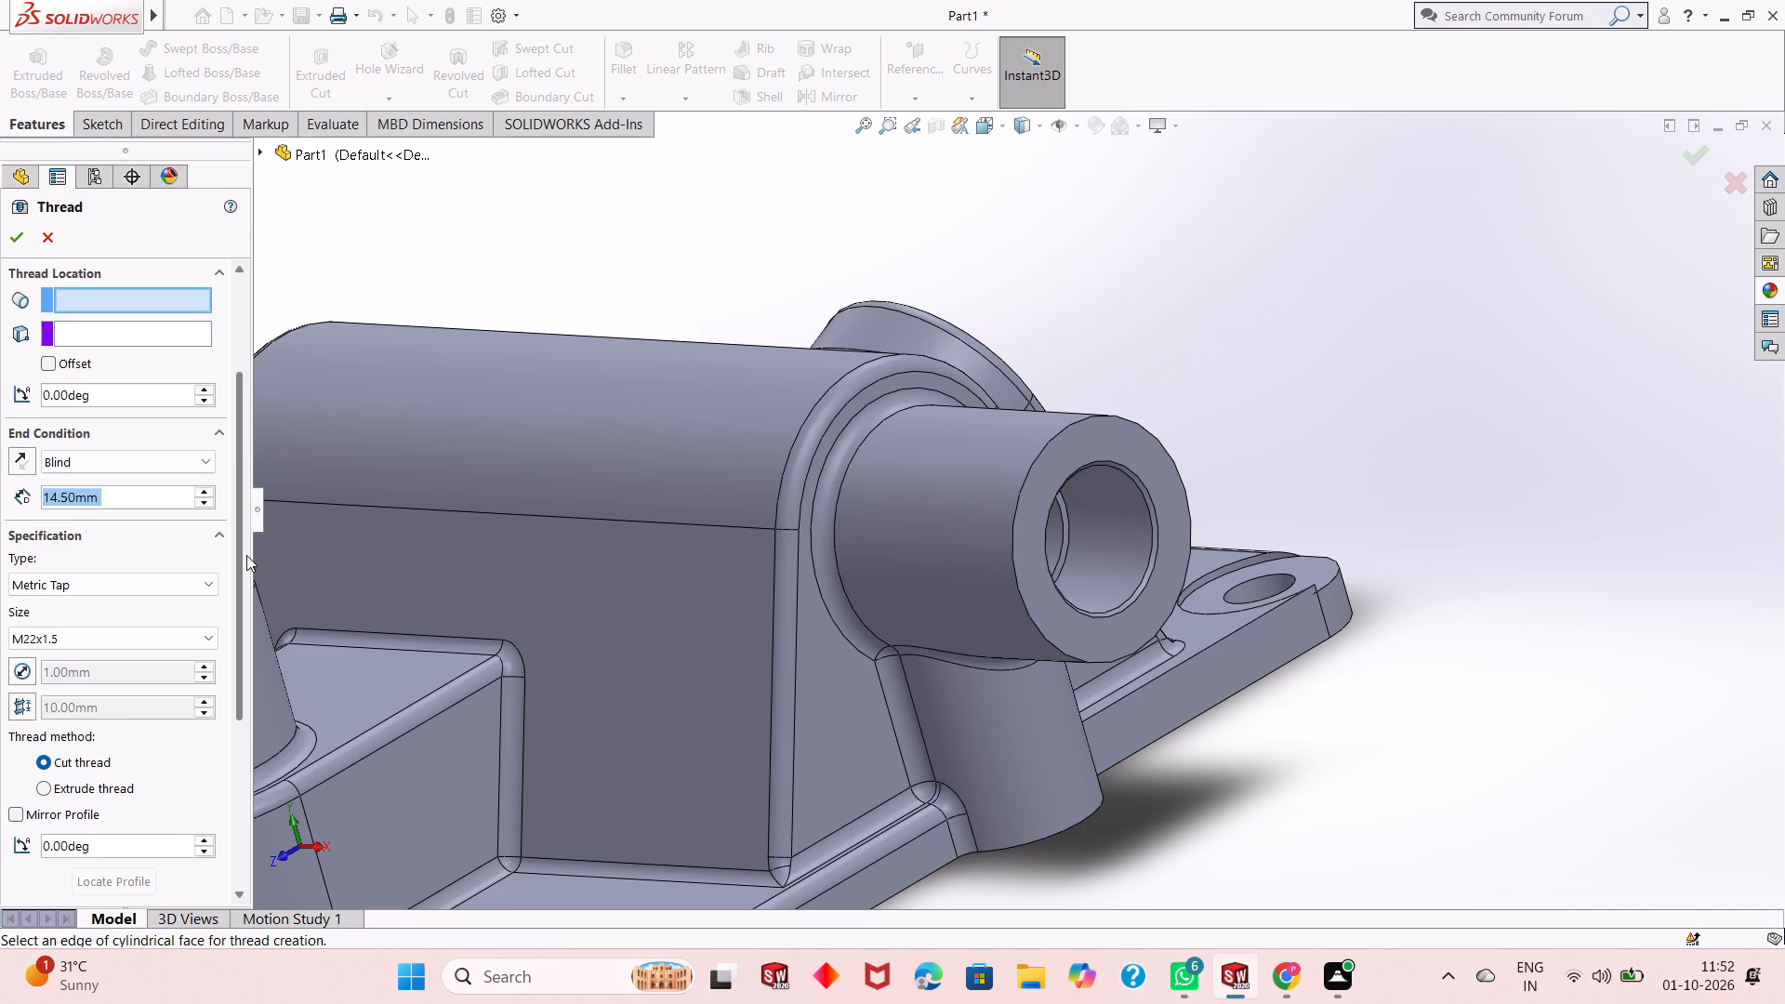
{"action": "scroll", "coordinate": [246, 555], "scroll_direction": "down", "scroll_amount": 4}
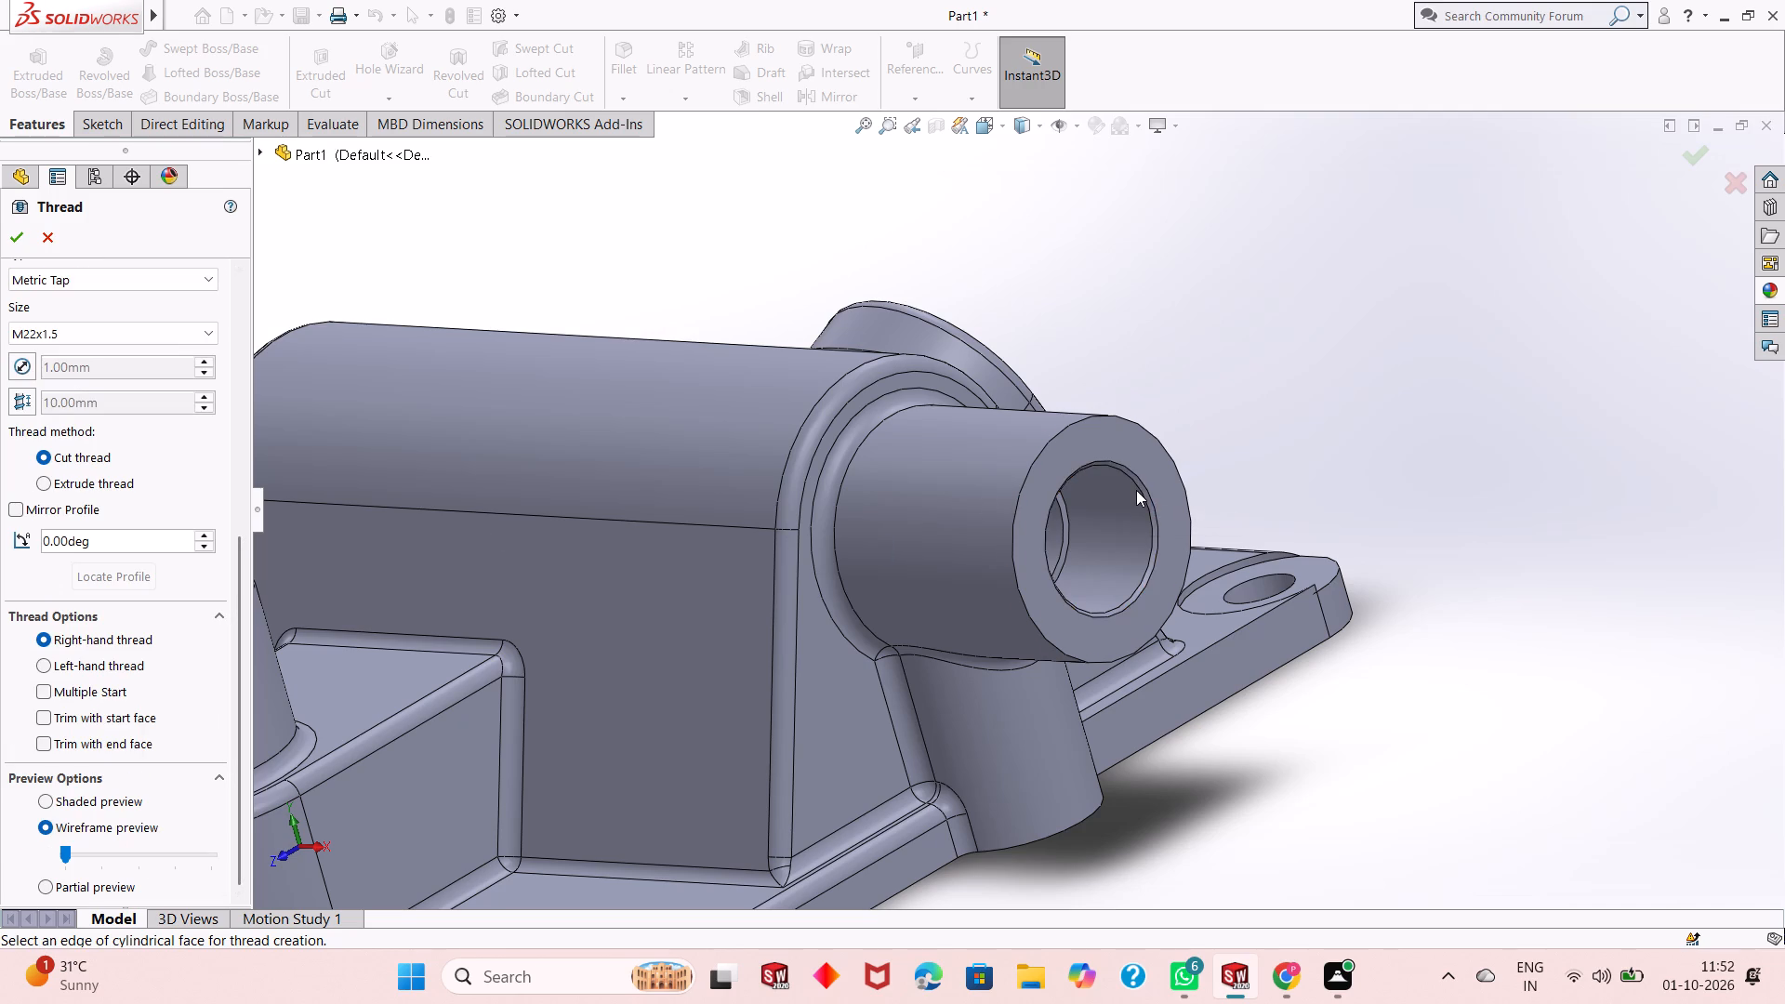
{"action": "left_click", "coordinate": [1141, 491]}
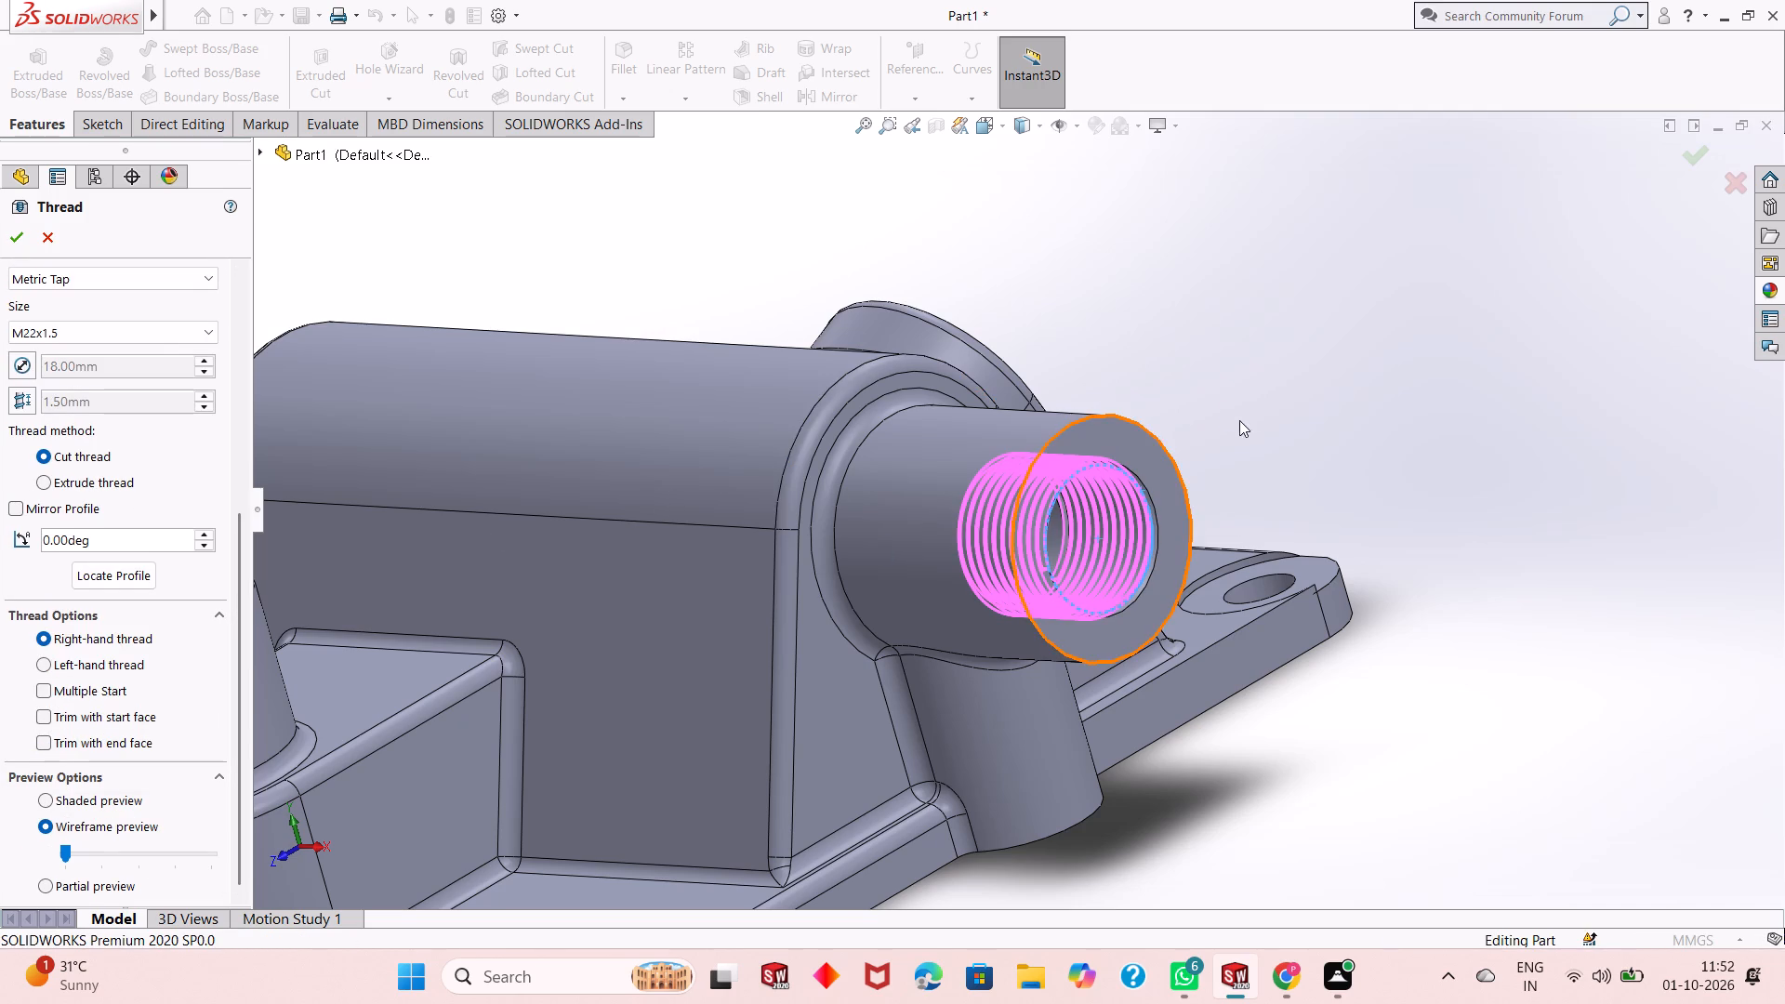
{"action": "middle_click_drag", "start_coordinate": [1236, 420], "coordinate": [1185, 420]}
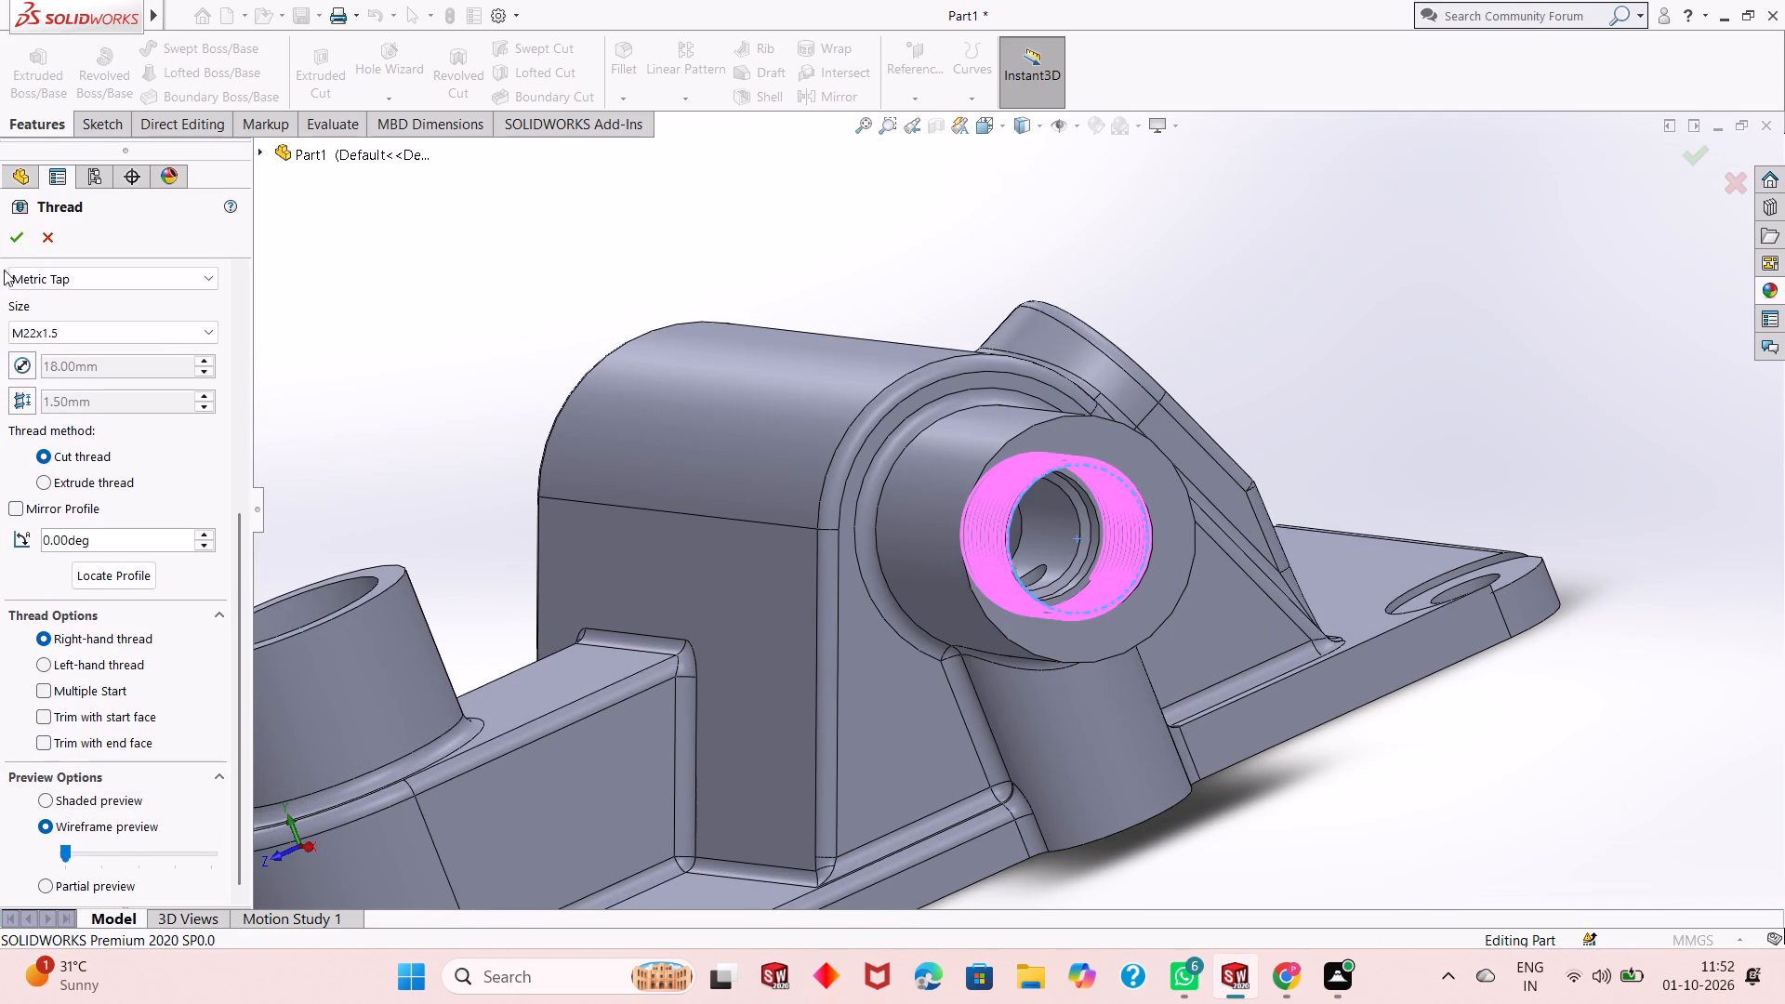
{"action": "left_click", "coordinate": [10, 244]}
Examine the new bore thread and the whole housing from the side and from above.
{"action": "middle_click_drag", "start_coordinate": [848, 507], "coordinate": [848, 509]}
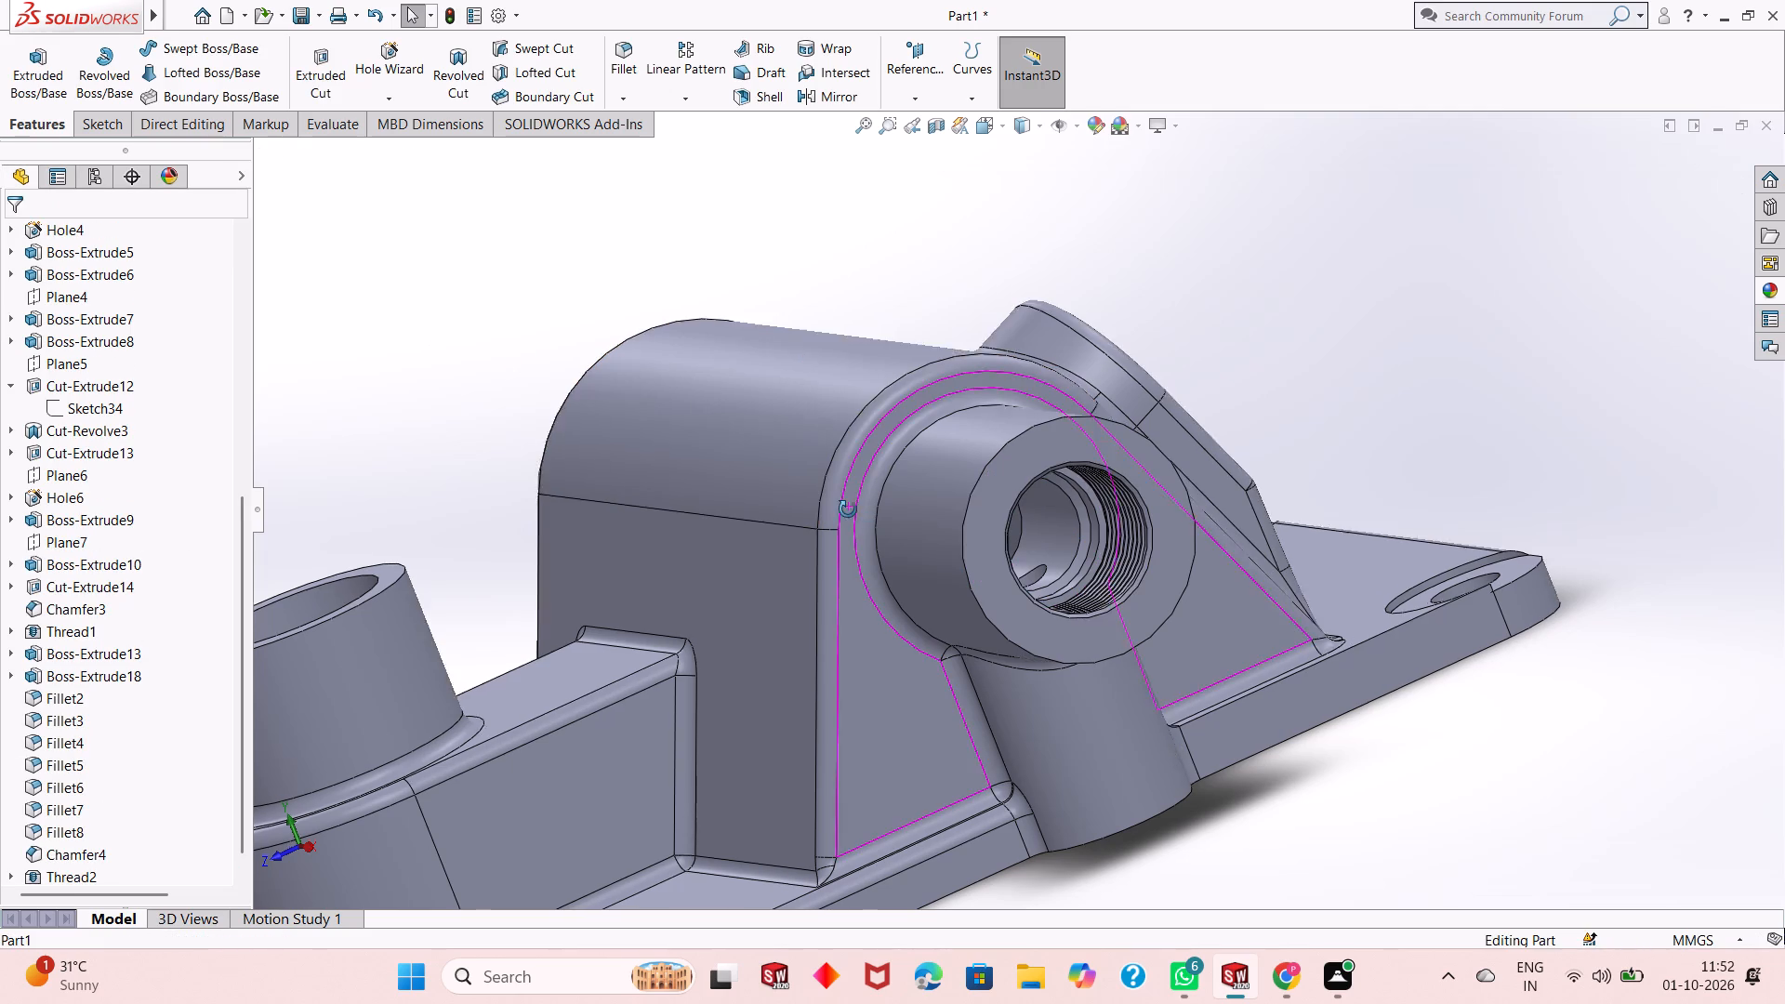
{"action": "middle_click_drag", "start_coordinate": [848, 509], "coordinate": [927, 508]}
{"action": "scroll", "coordinate": [920, 530], "scroll_direction": "up", "scroll_amount": 2}
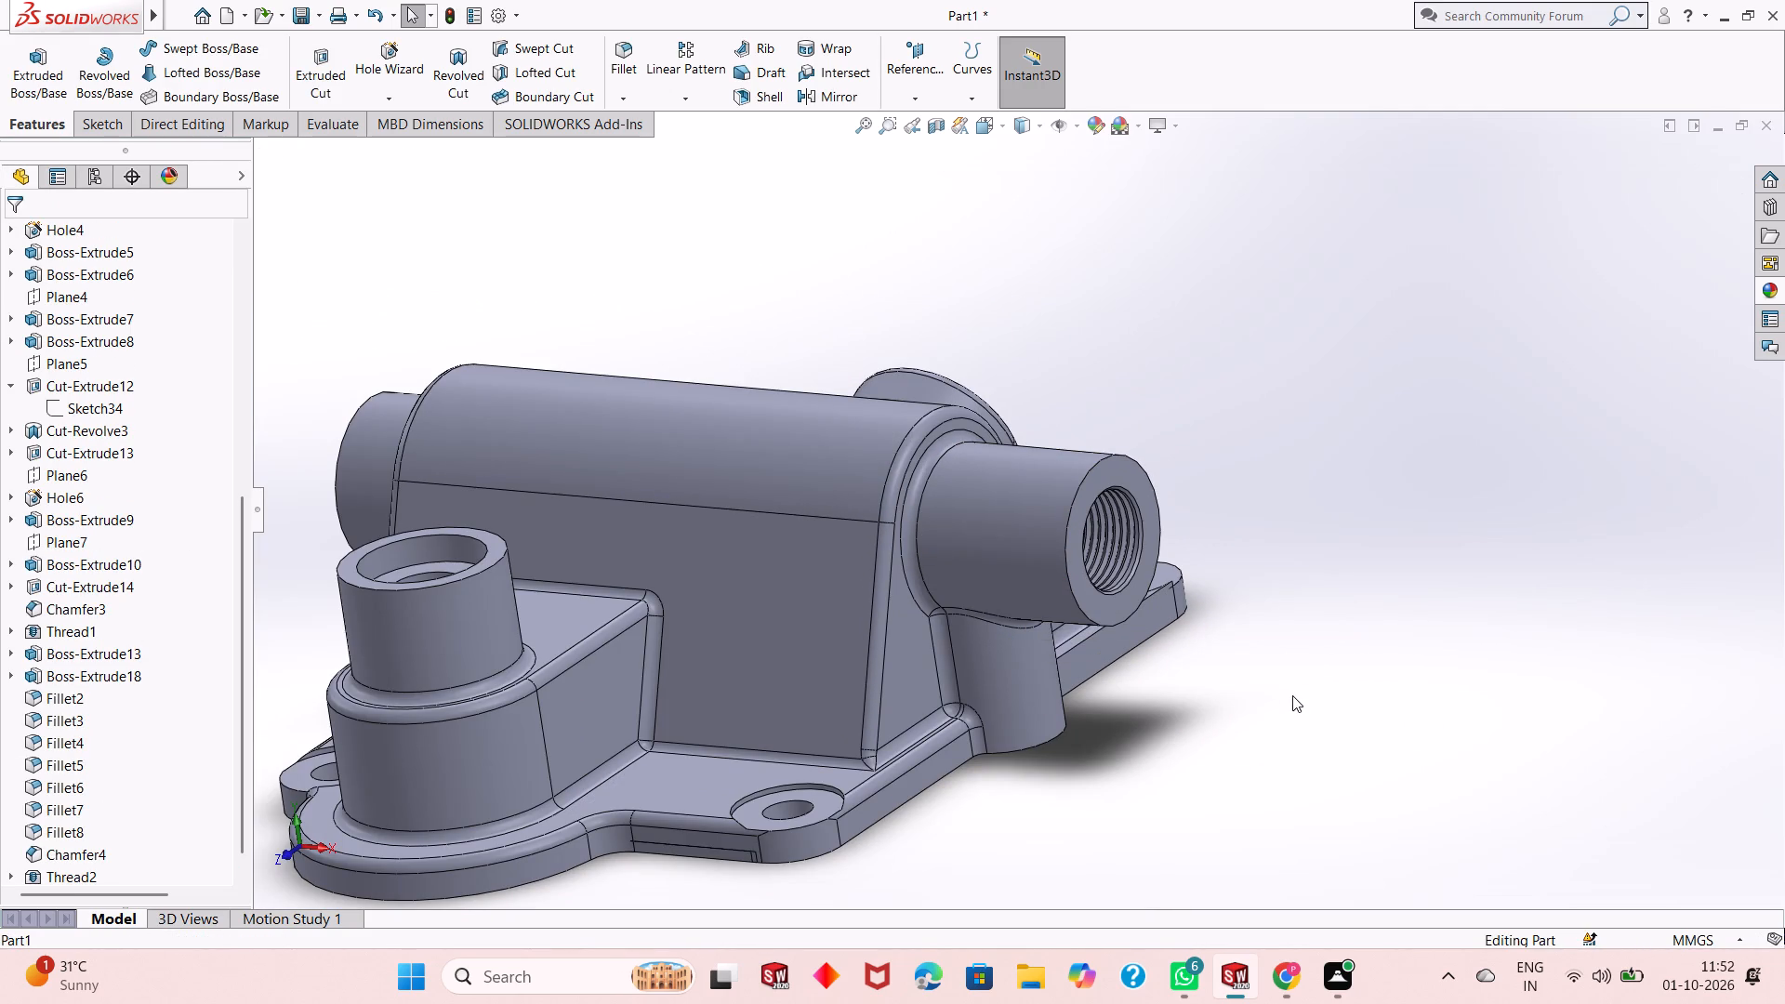
{"action": "scroll", "coordinate": [1218, 756], "scroll_direction": "up", "scroll_amount": 1}
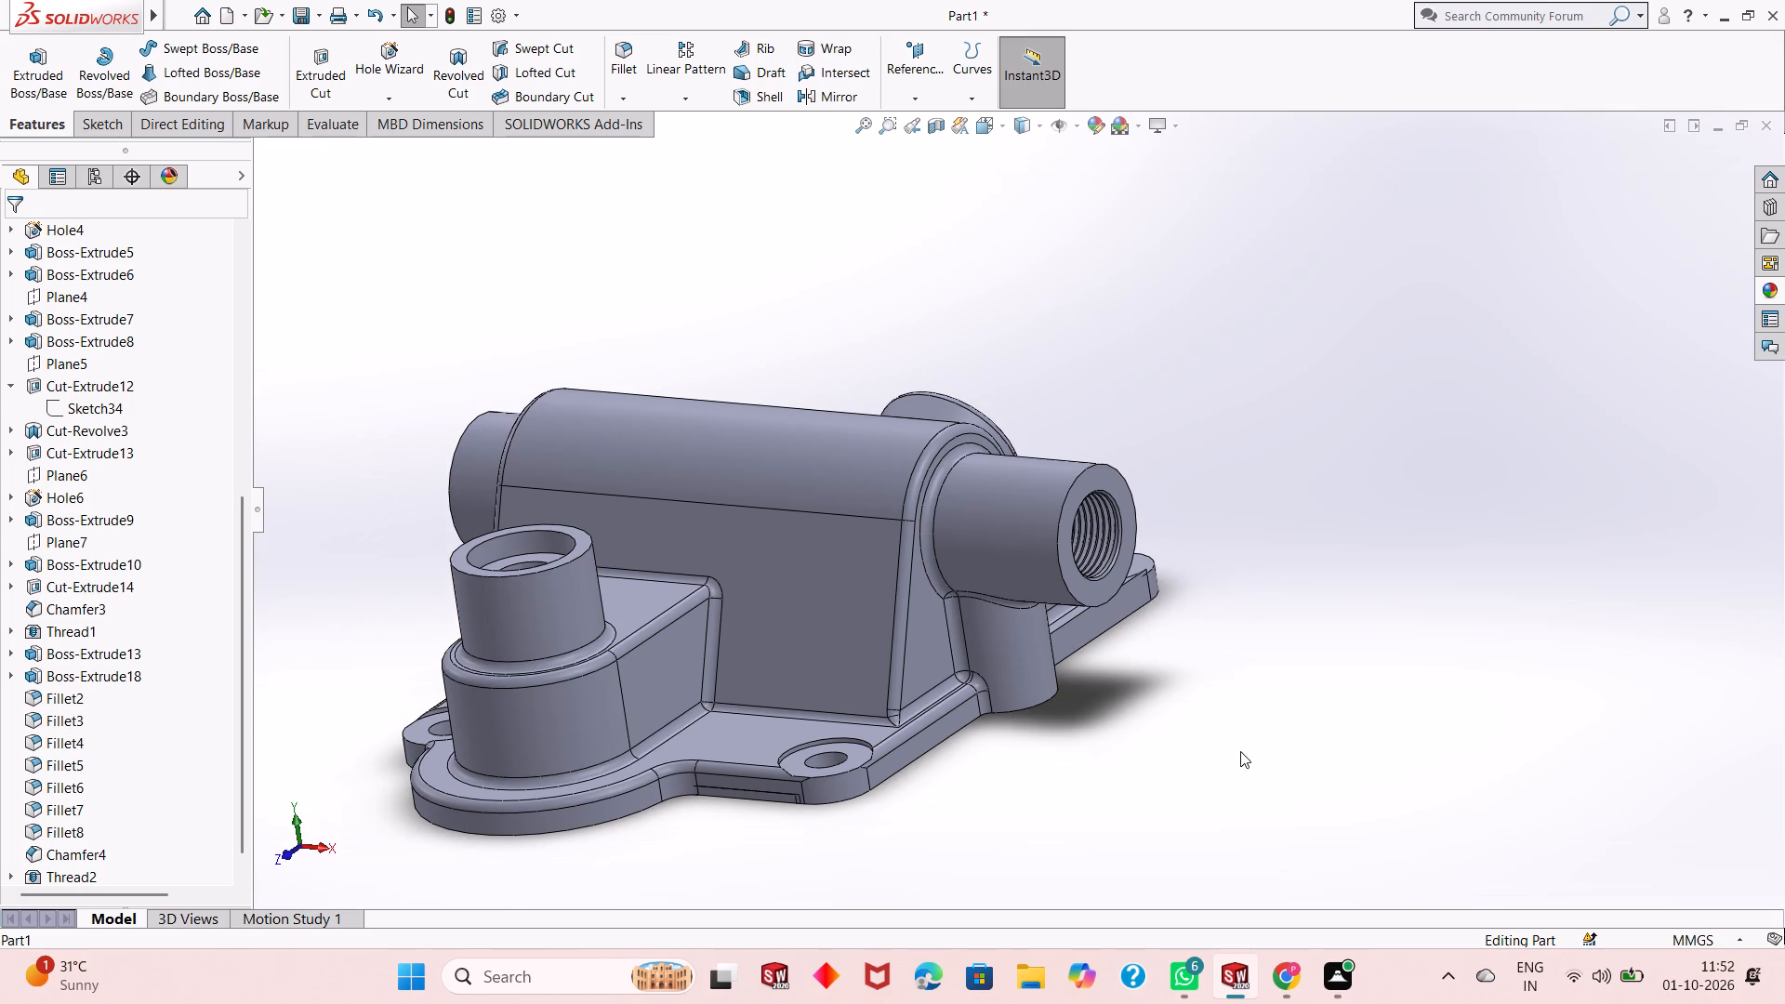
{"action": "middle_click_drag", "start_coordinate": [1199, 718], "coordinate": [1171, 761]}
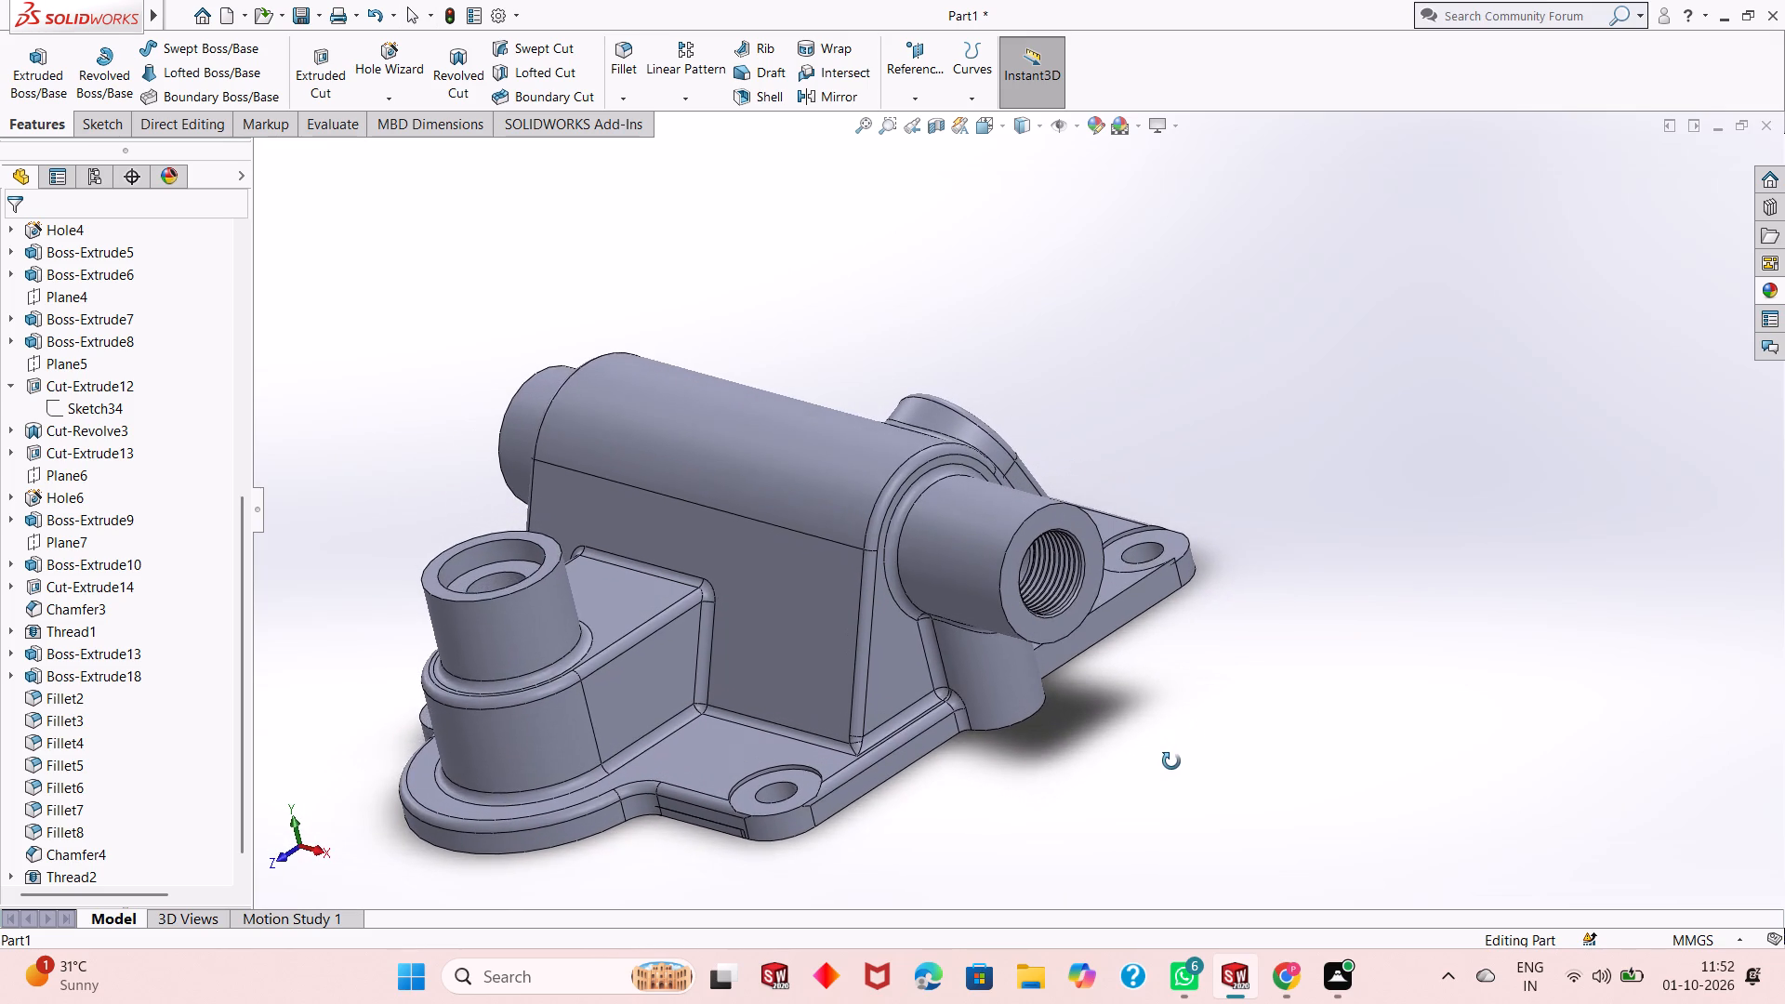
{"action": "middle_click_drag", "start_coordinate": [1171, 761], "coordinate": [1174, 763]}
{"action": "scroll", "coordinate": [520, 495], "scroll_direction": "up", "scroll_amount": 3}
{"action": "scroll", "coordinate": [811, 552], "scroll_direction": "down", "scroll_amount": 2}
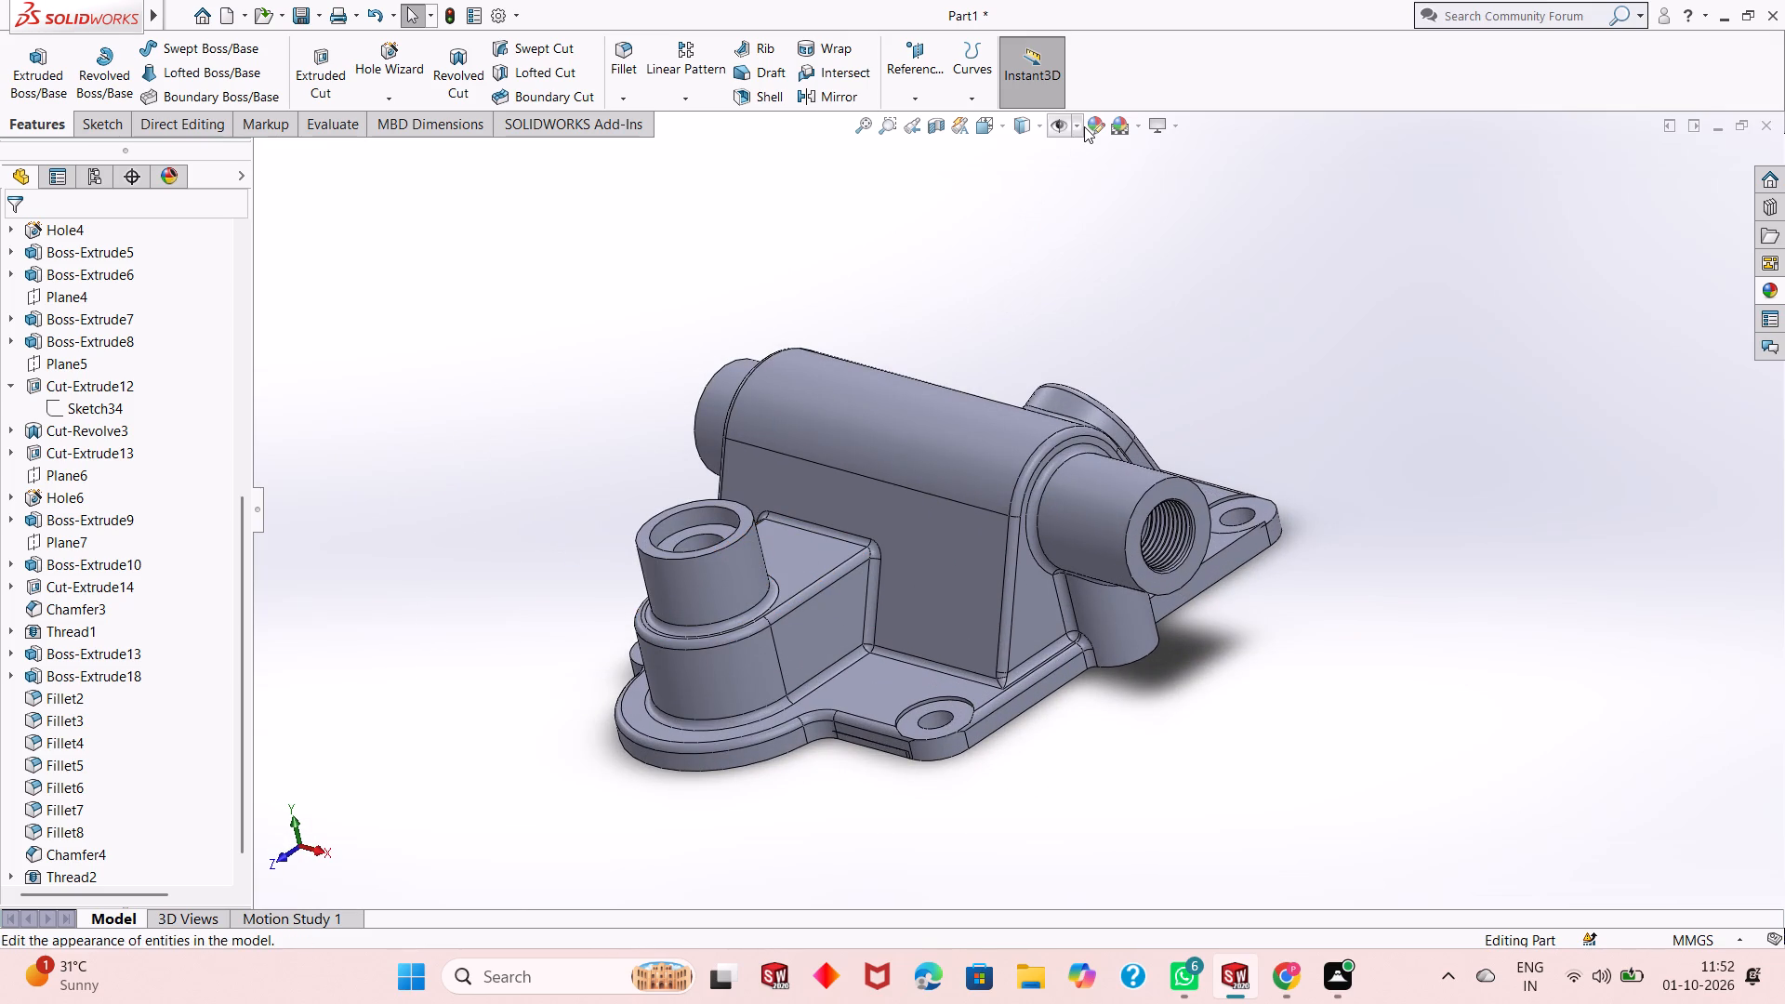
Set the colour of the whole part to yellow-green with a red value of 227.
{"action": "left_click", "coordinate": [1084, 126]}
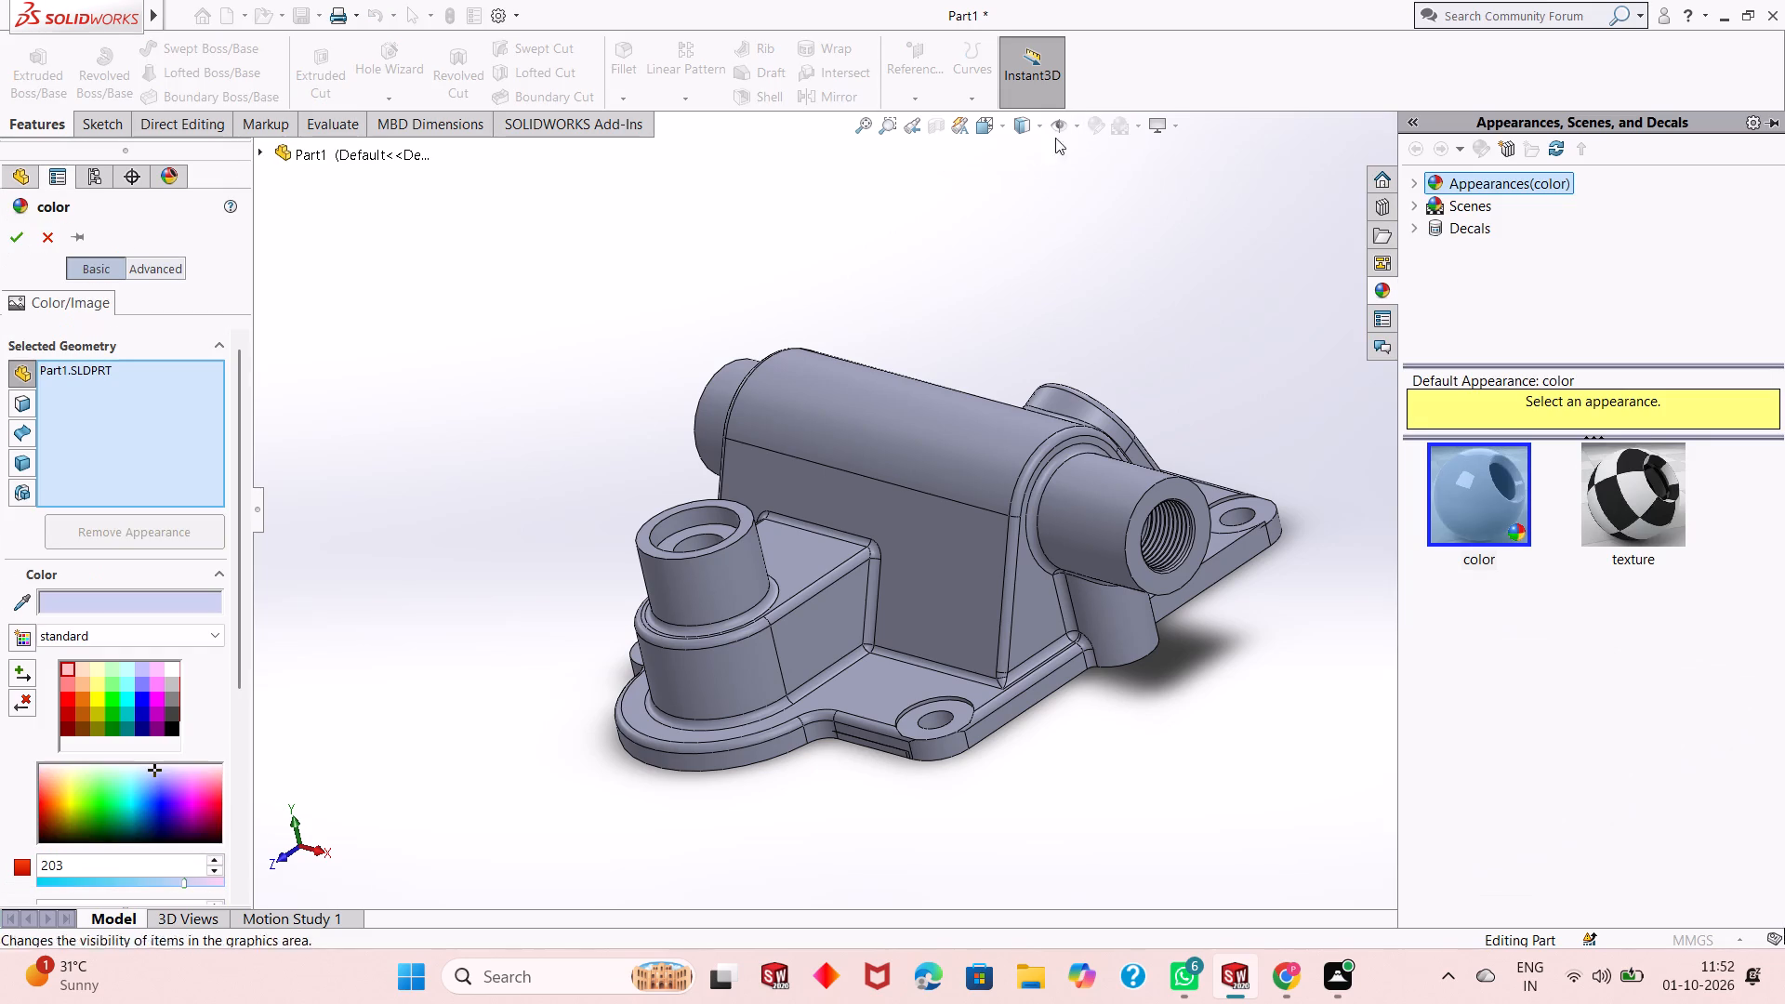
{"action": "left_click", "coordinate": [69, 786]}
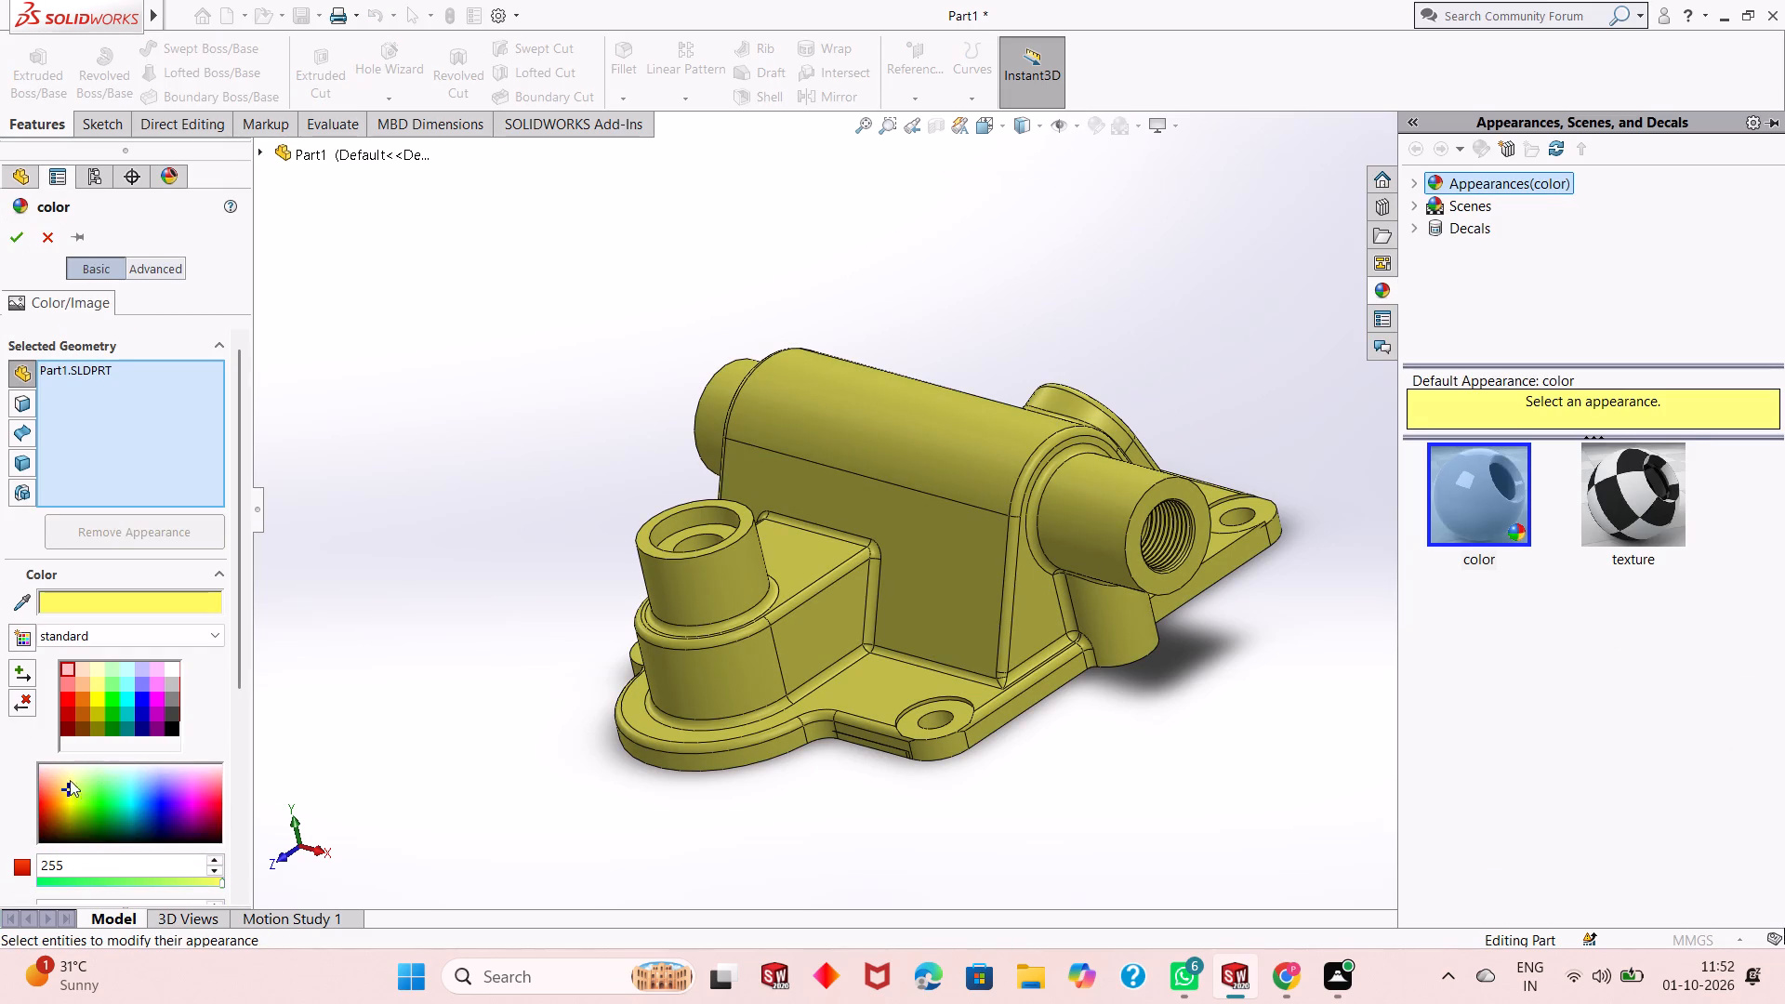
{"action": "left_click", "coordinate": [68, 799]}
{"action": "left_click", "coordinate": [69, 790]}
{"action": "left_click", "coordinate": [71, 790]}
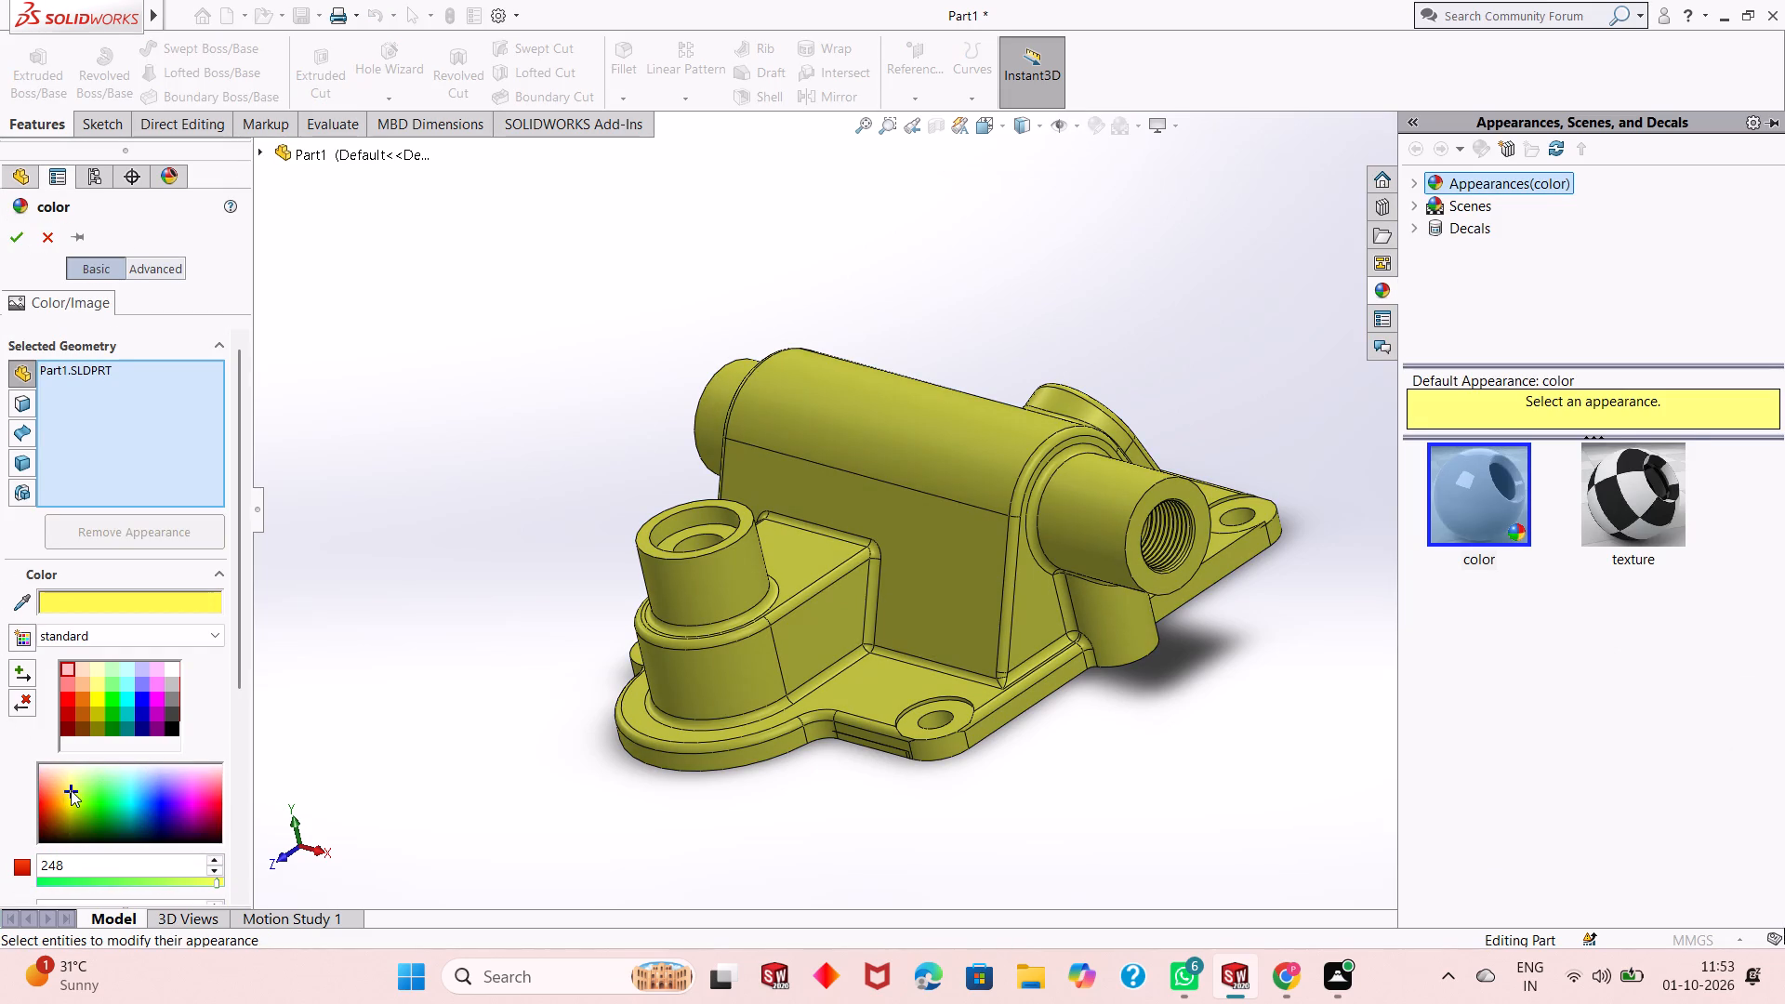
{"action": "left_click", "coordinate": [73, 790]}
{"action": "left_click", "coordinate": [74, 790]}
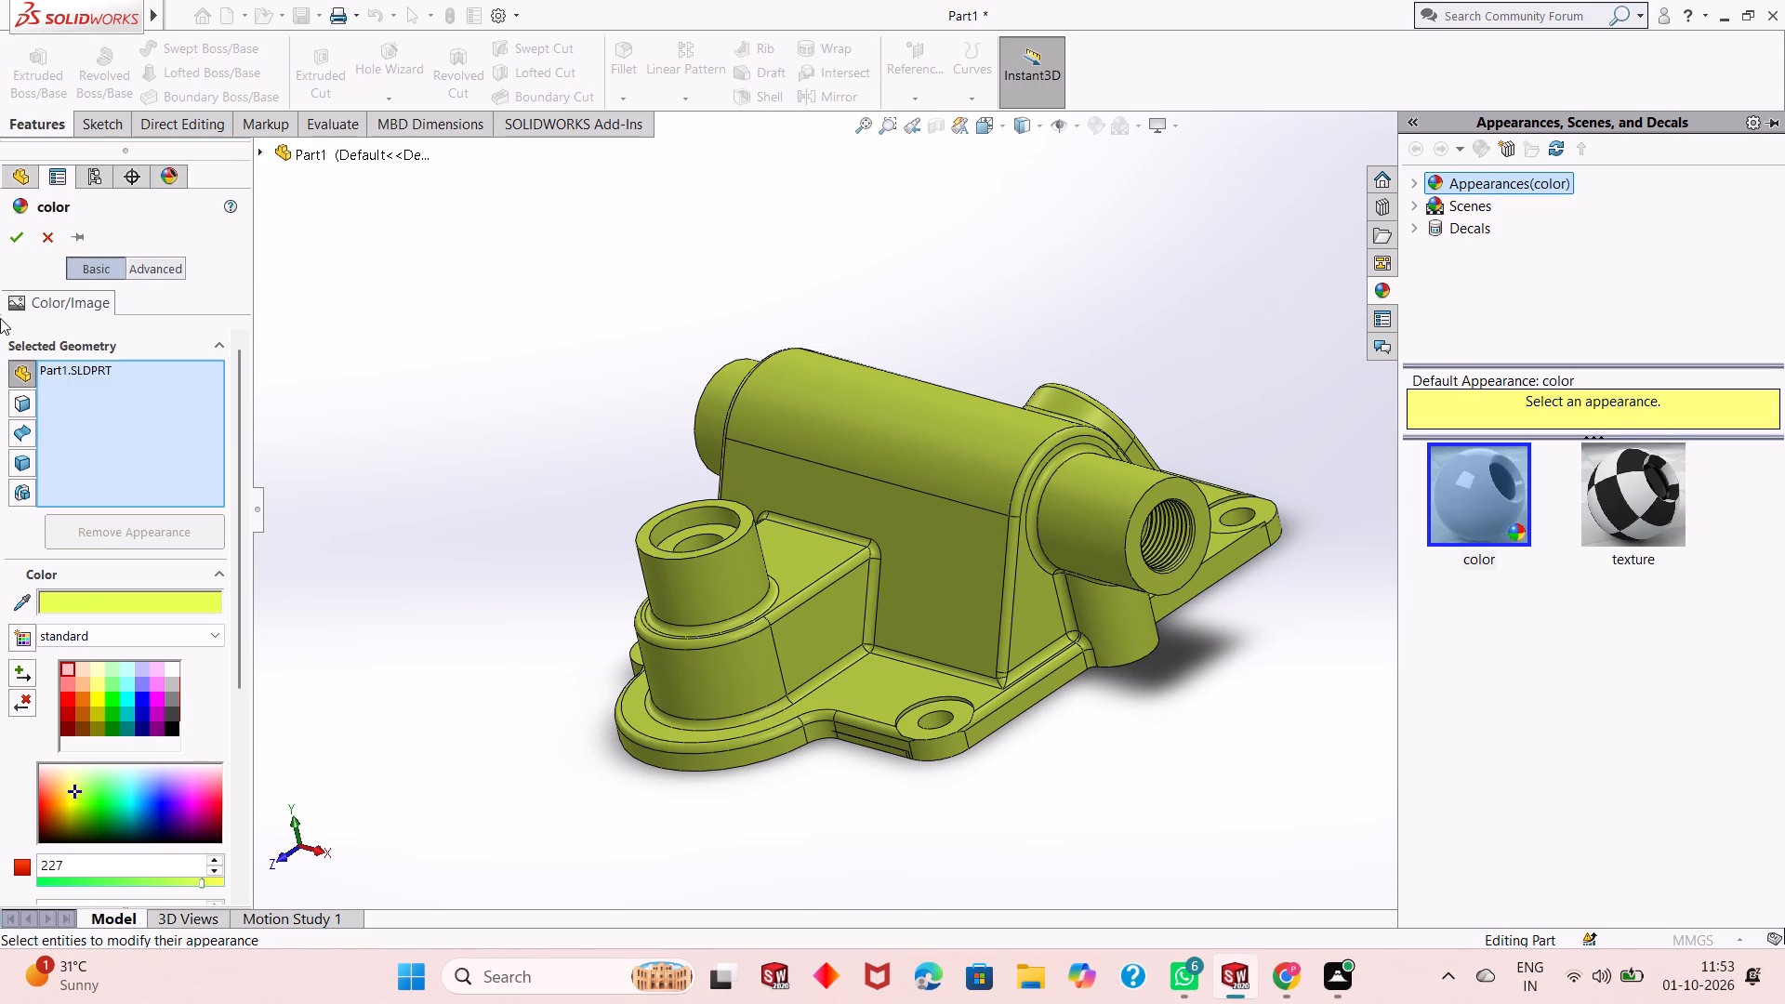
{"action": "left_click", "coordinate": [19, 246]}
{"action": "left_click", "coordinate": [357, 388]}
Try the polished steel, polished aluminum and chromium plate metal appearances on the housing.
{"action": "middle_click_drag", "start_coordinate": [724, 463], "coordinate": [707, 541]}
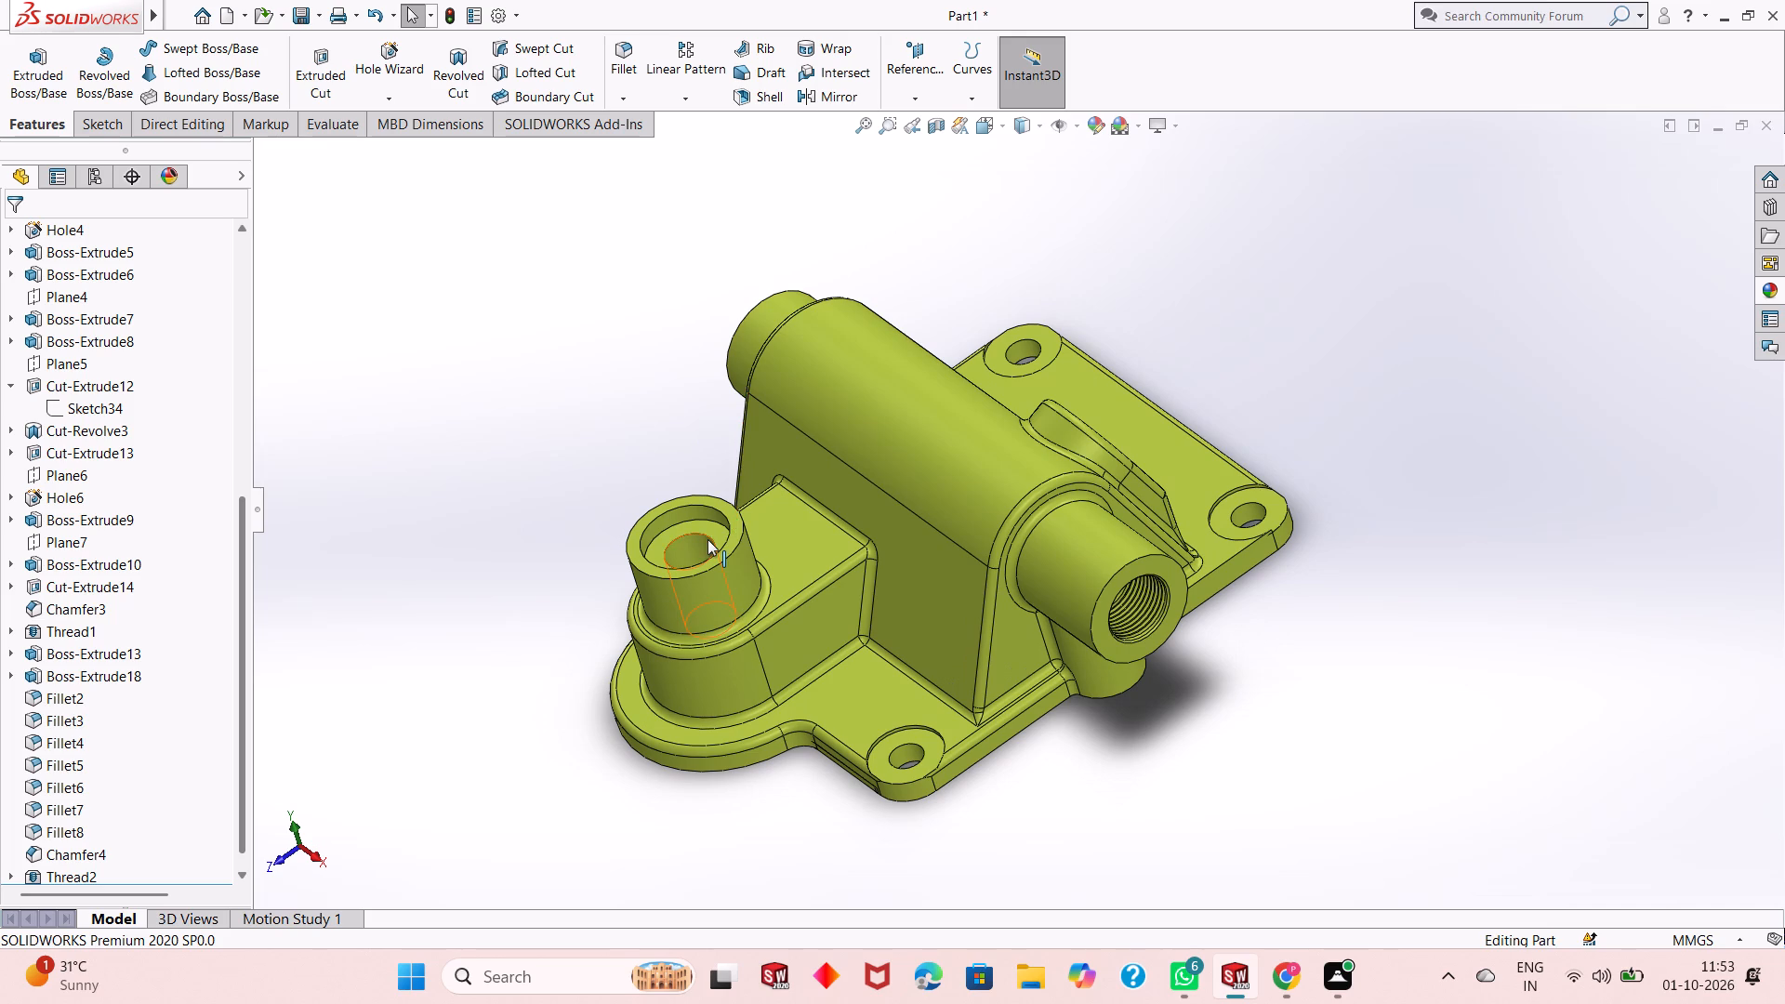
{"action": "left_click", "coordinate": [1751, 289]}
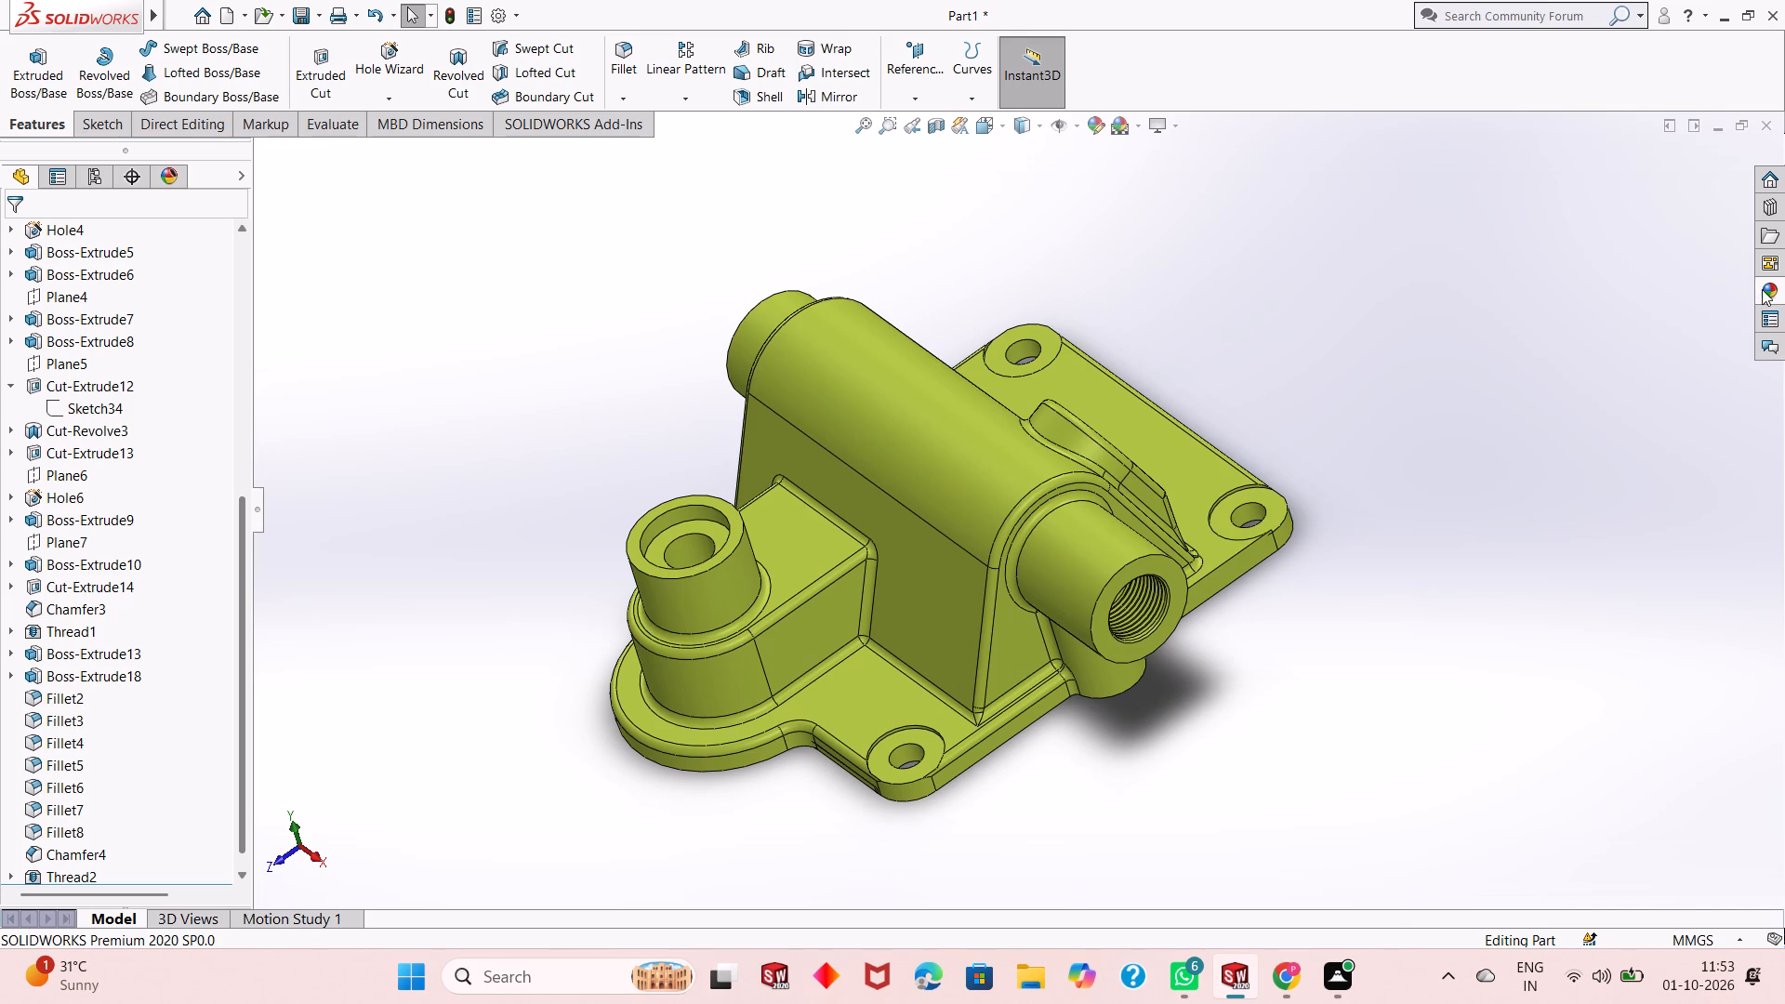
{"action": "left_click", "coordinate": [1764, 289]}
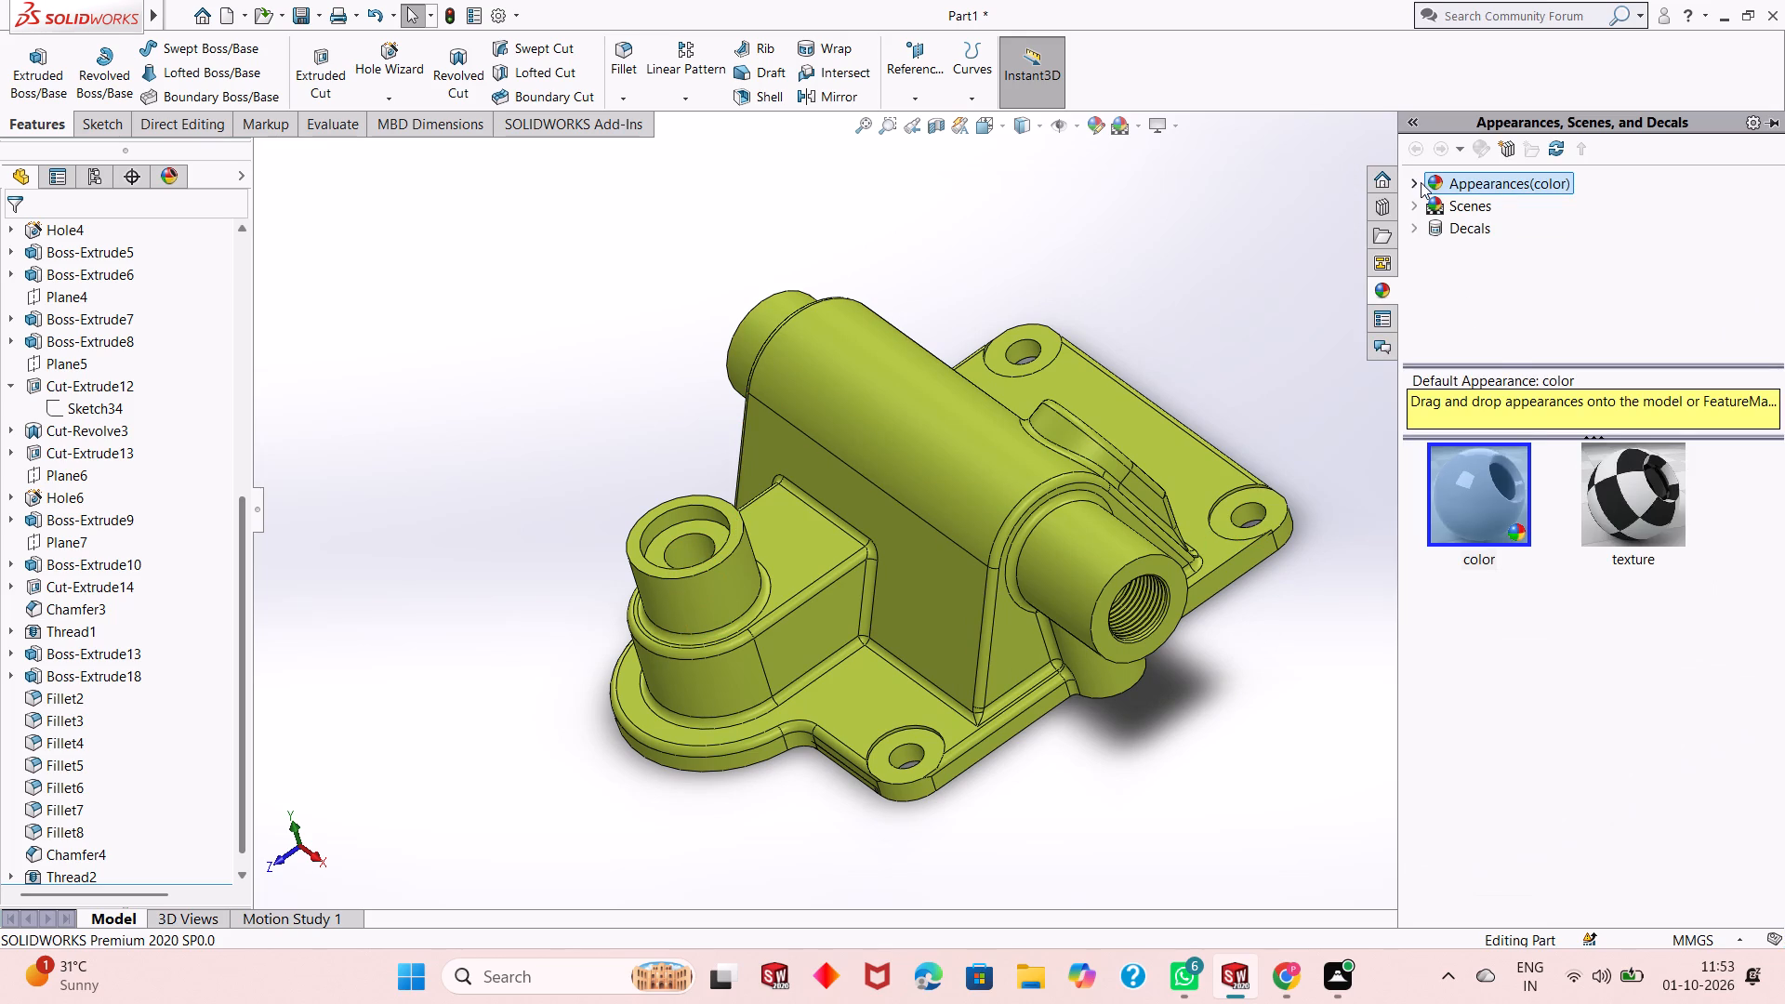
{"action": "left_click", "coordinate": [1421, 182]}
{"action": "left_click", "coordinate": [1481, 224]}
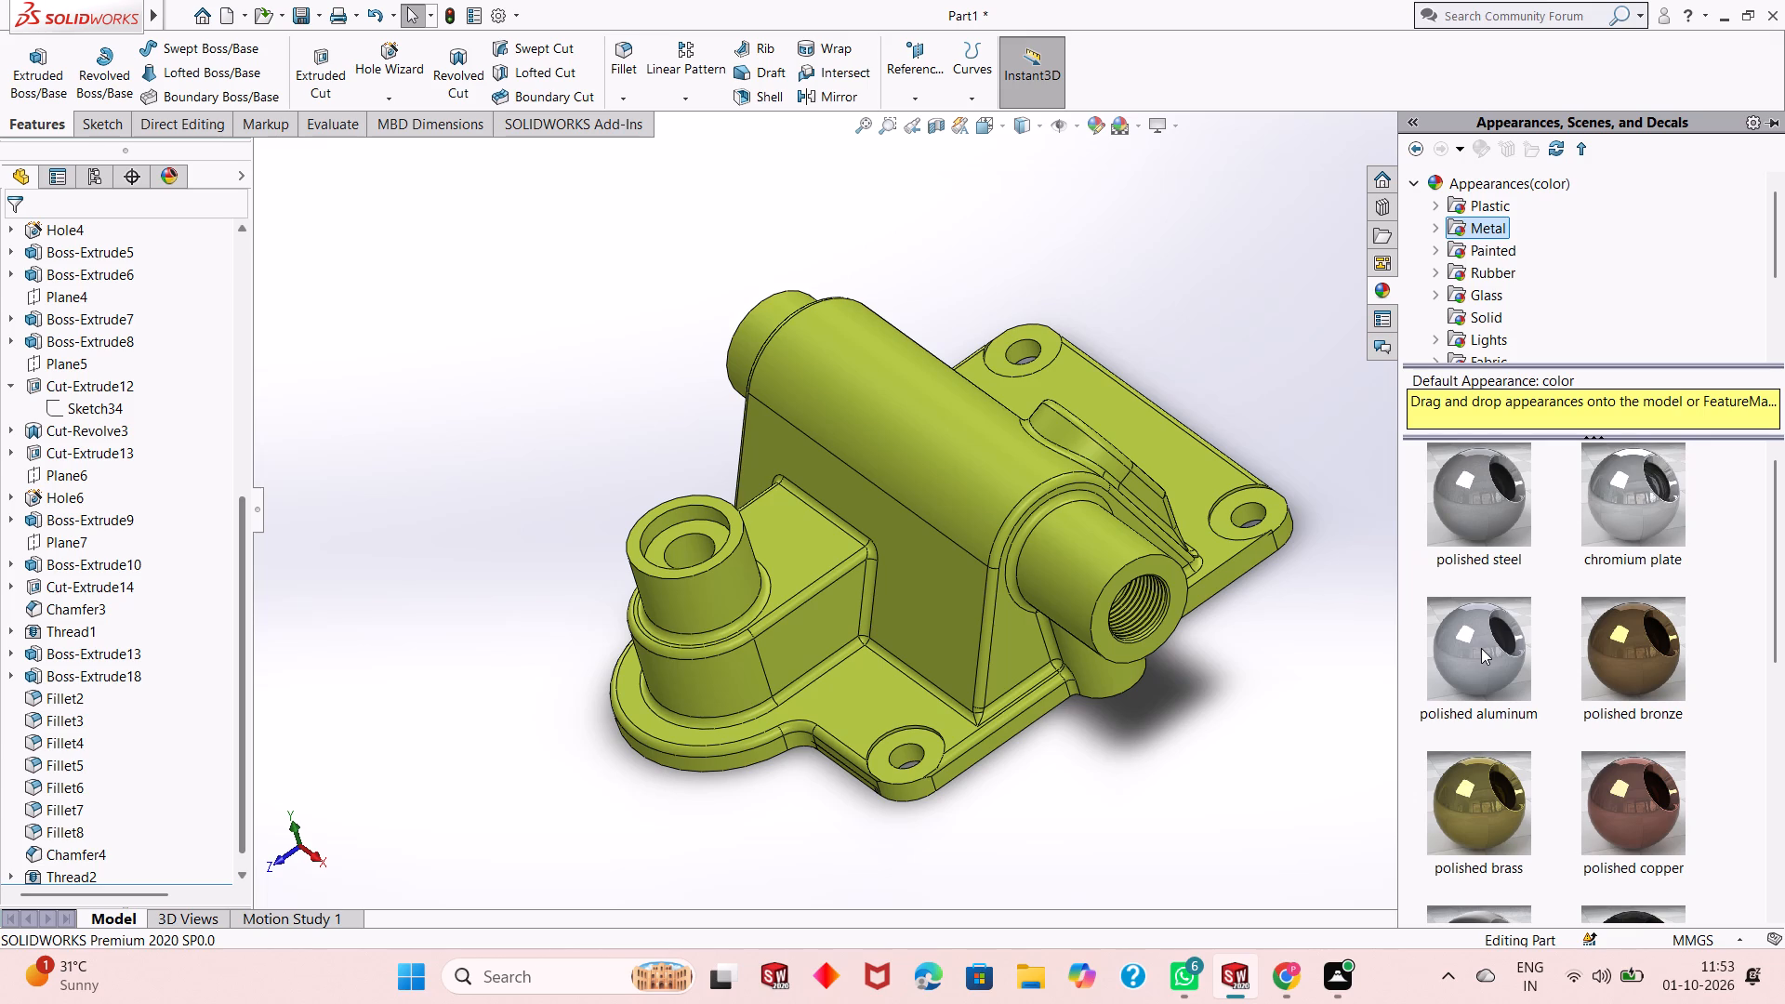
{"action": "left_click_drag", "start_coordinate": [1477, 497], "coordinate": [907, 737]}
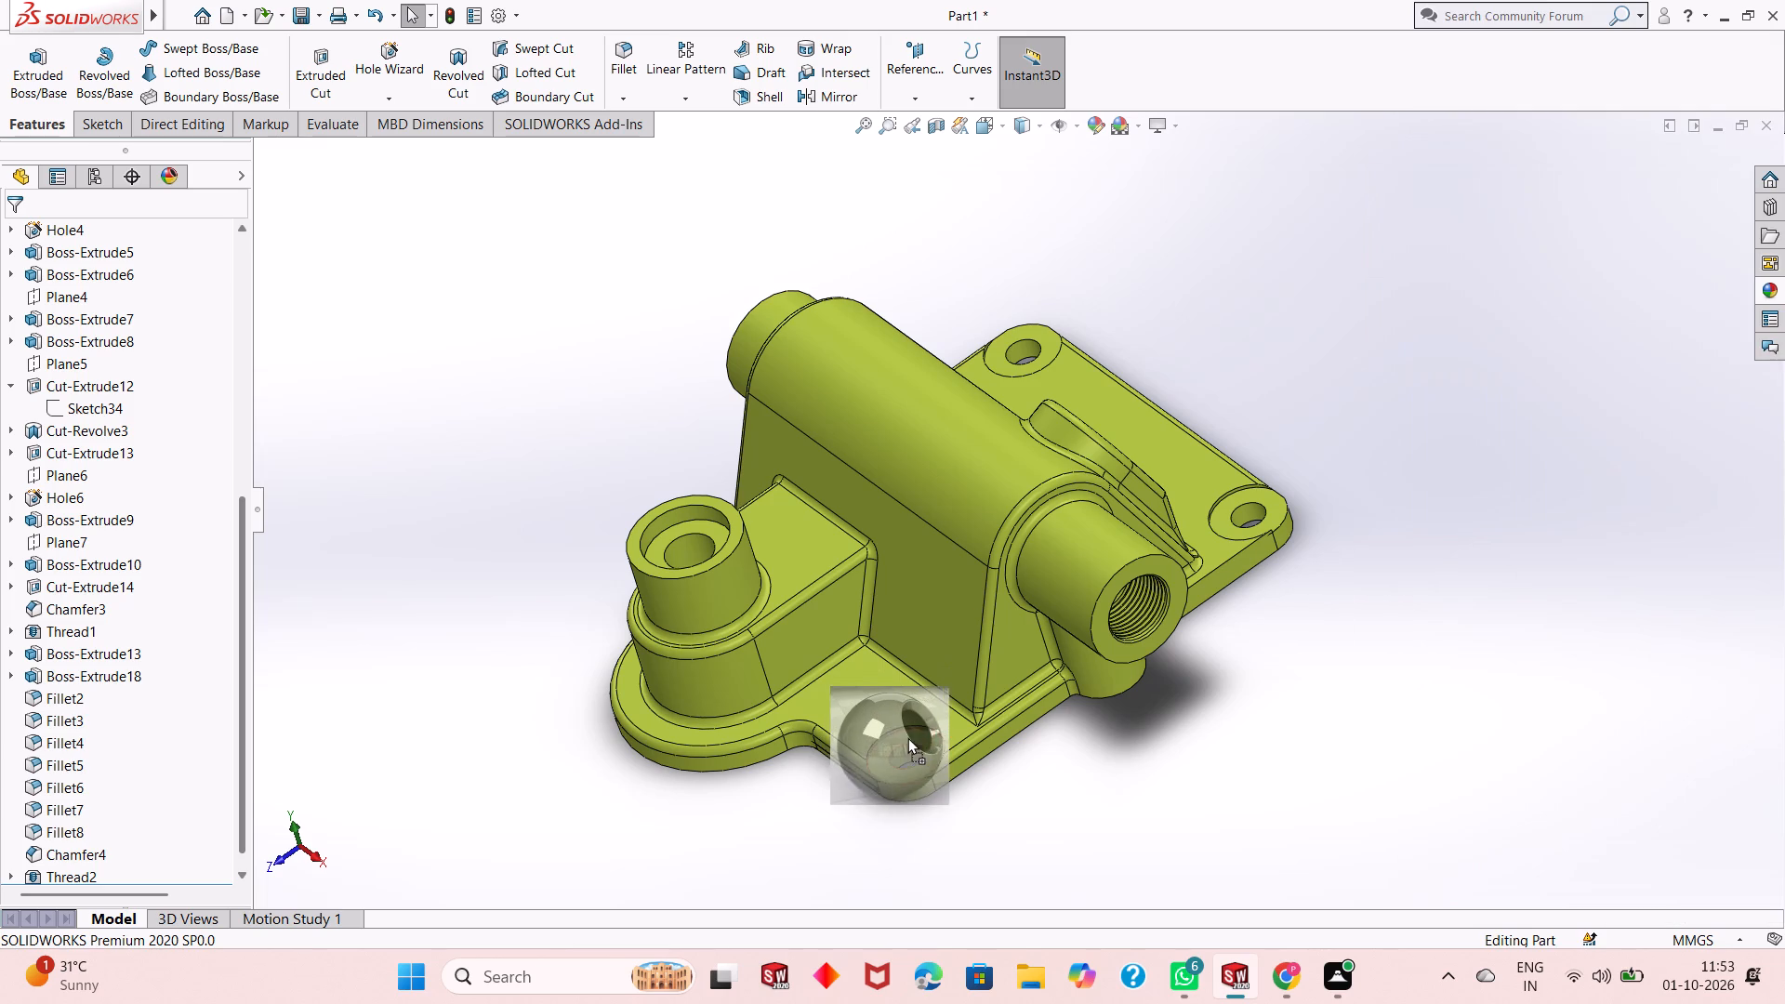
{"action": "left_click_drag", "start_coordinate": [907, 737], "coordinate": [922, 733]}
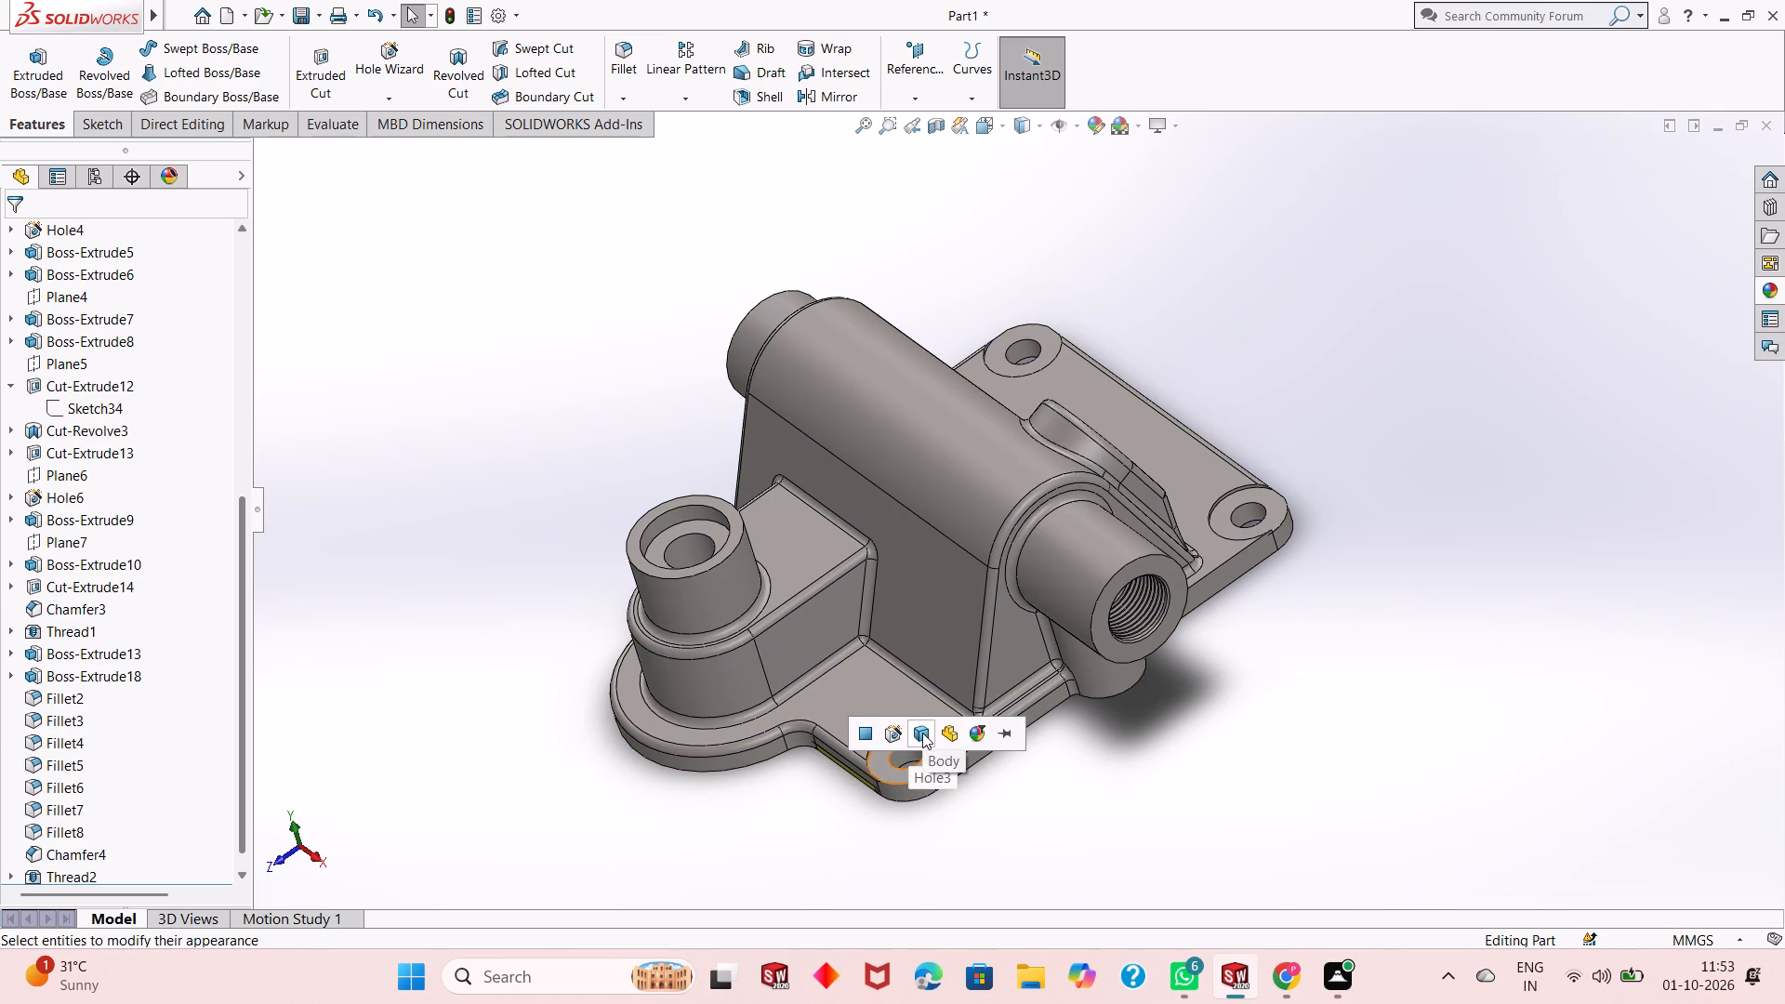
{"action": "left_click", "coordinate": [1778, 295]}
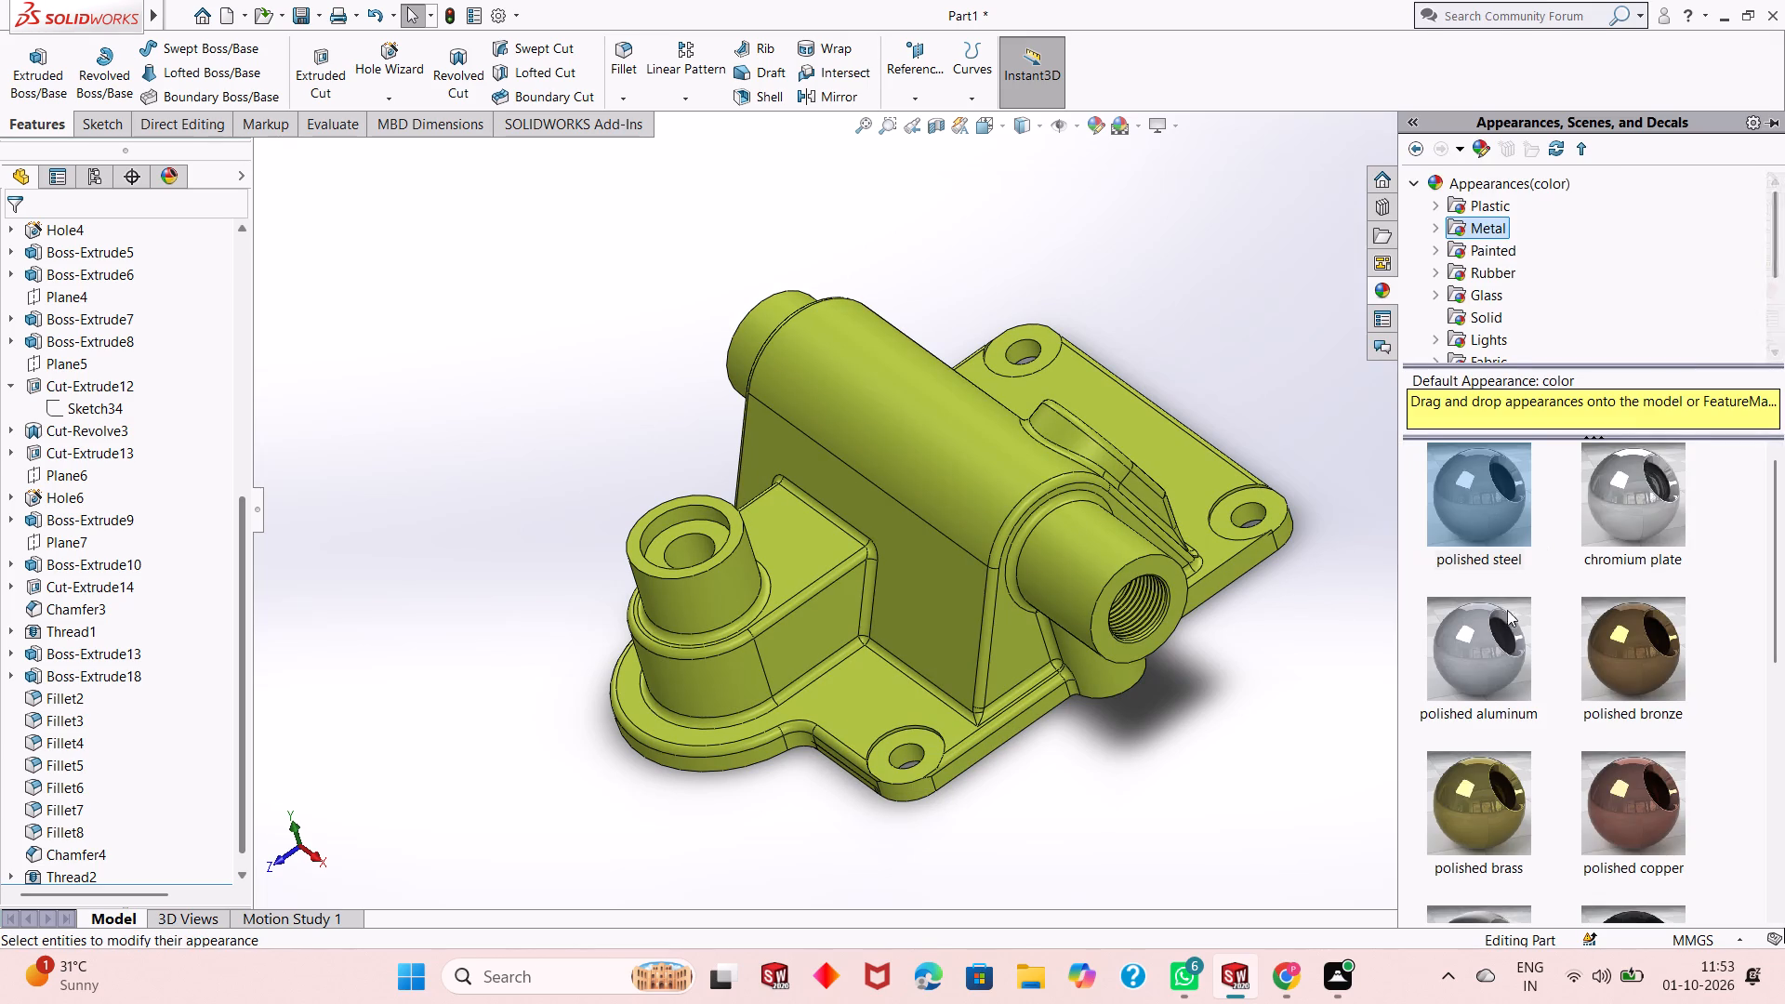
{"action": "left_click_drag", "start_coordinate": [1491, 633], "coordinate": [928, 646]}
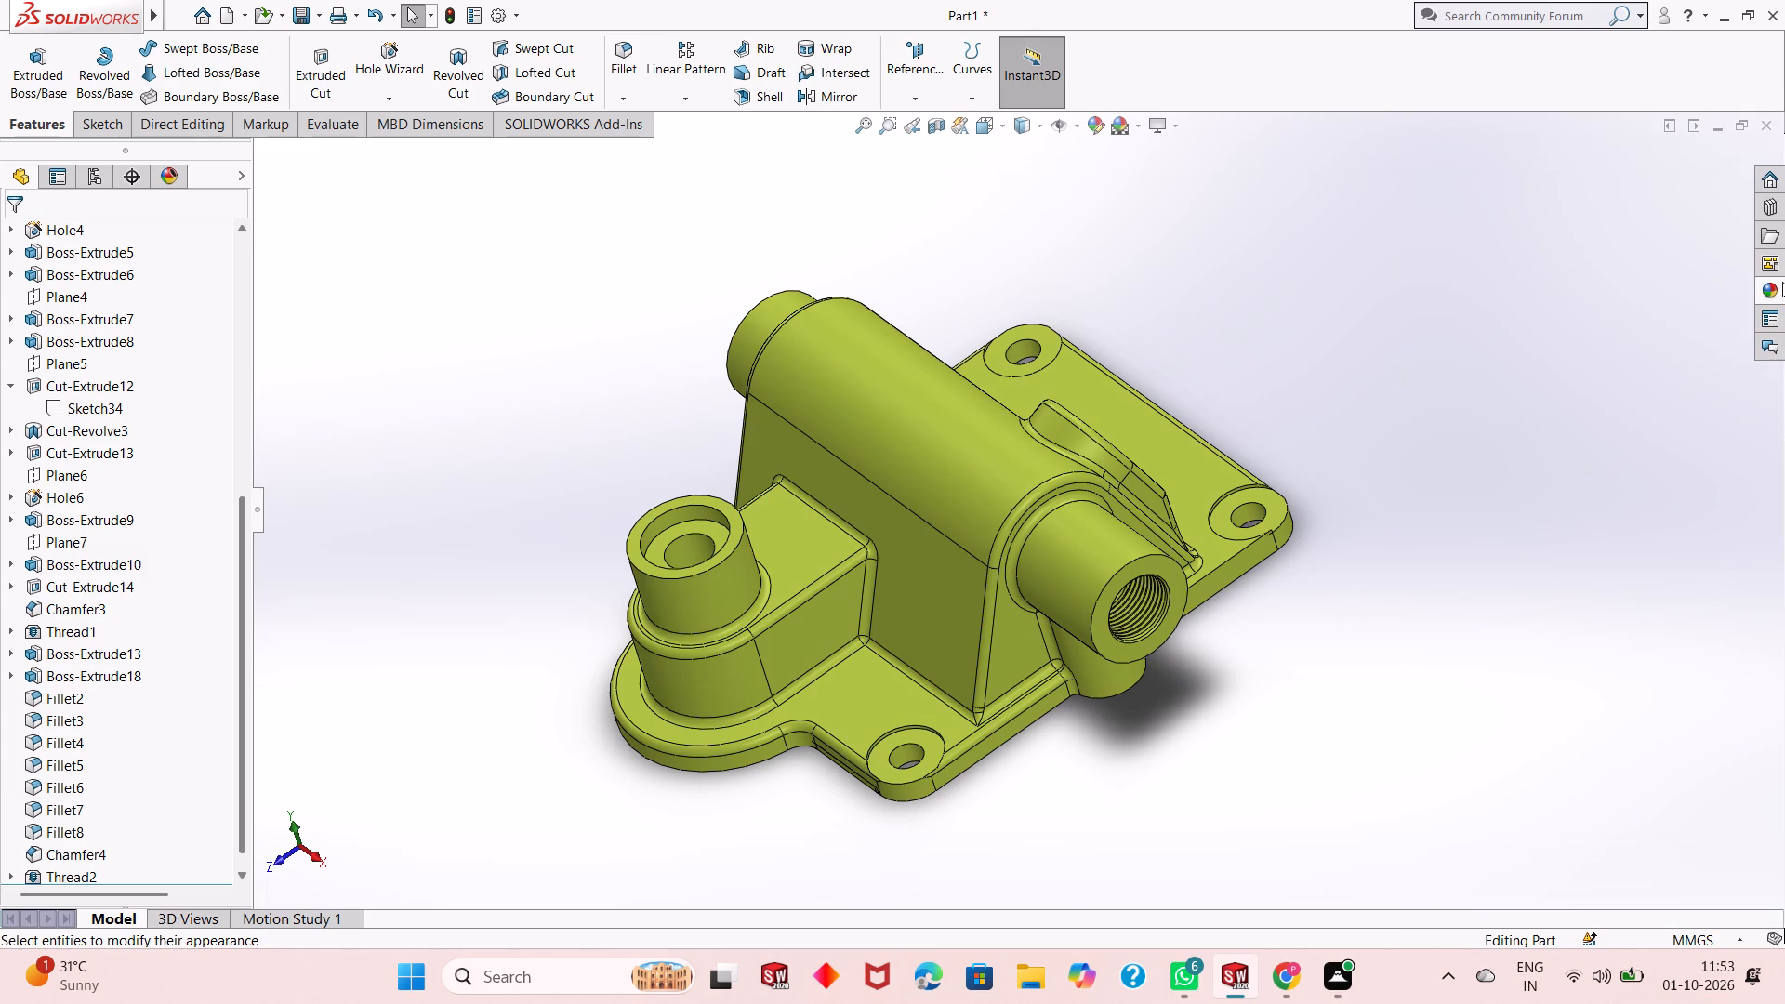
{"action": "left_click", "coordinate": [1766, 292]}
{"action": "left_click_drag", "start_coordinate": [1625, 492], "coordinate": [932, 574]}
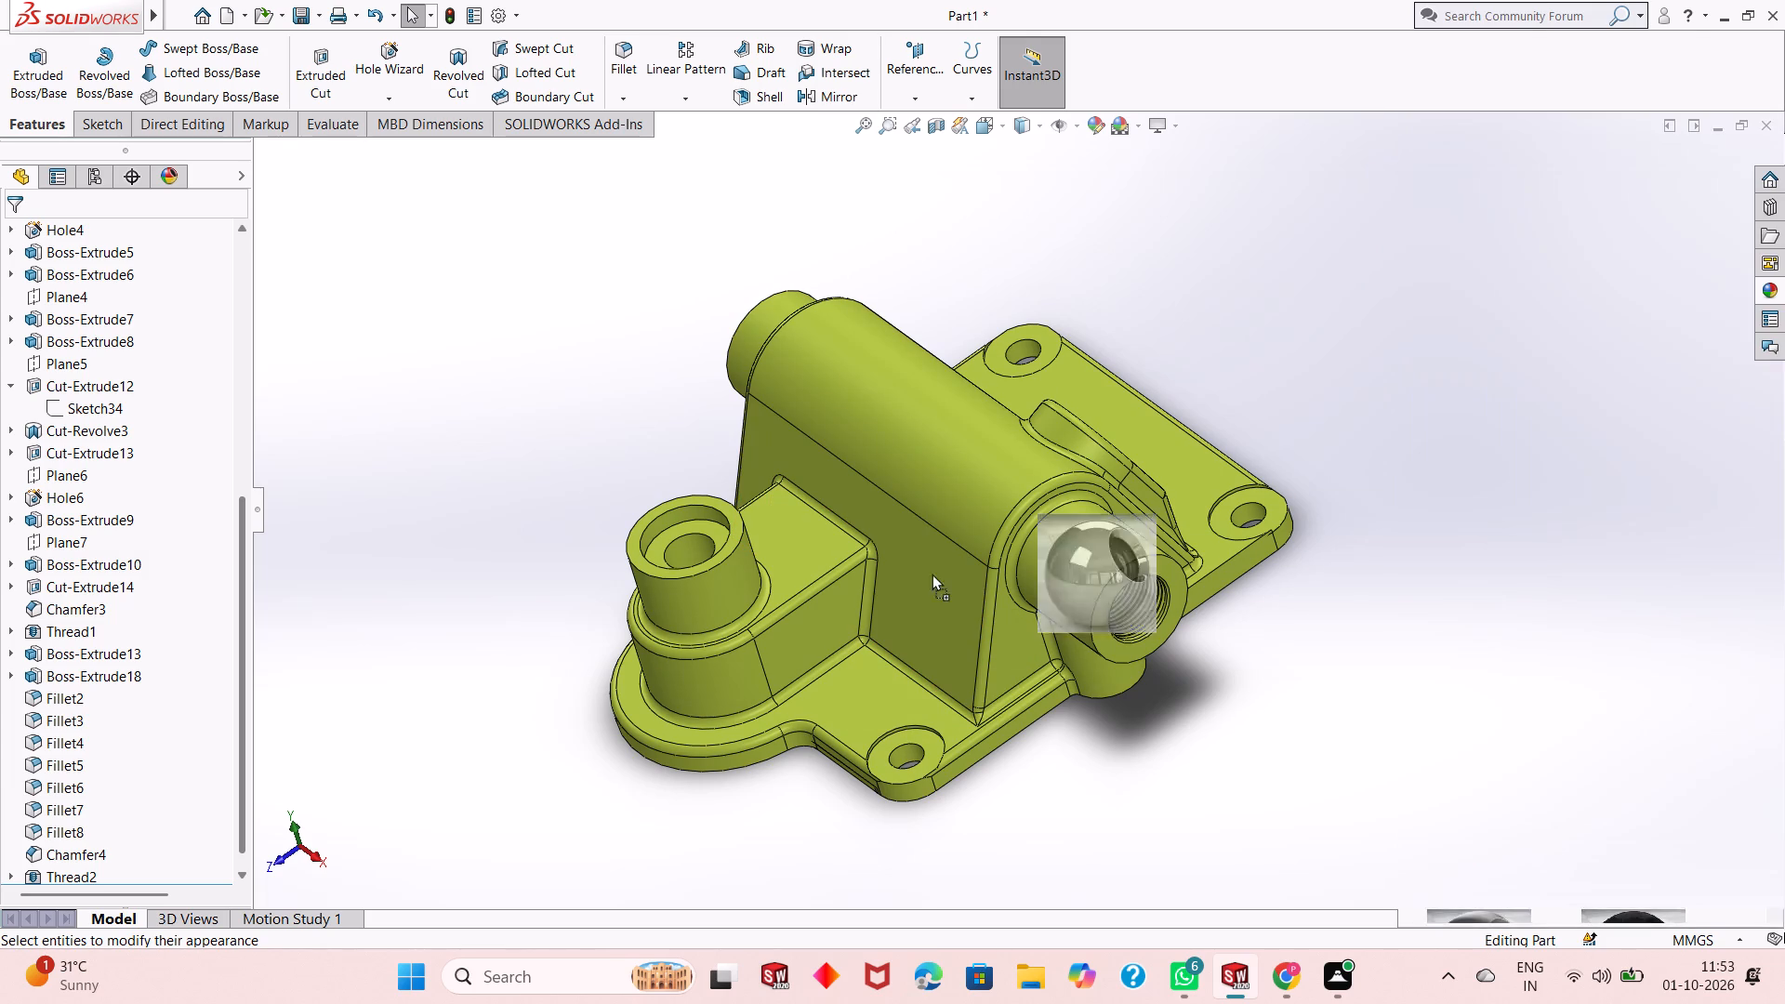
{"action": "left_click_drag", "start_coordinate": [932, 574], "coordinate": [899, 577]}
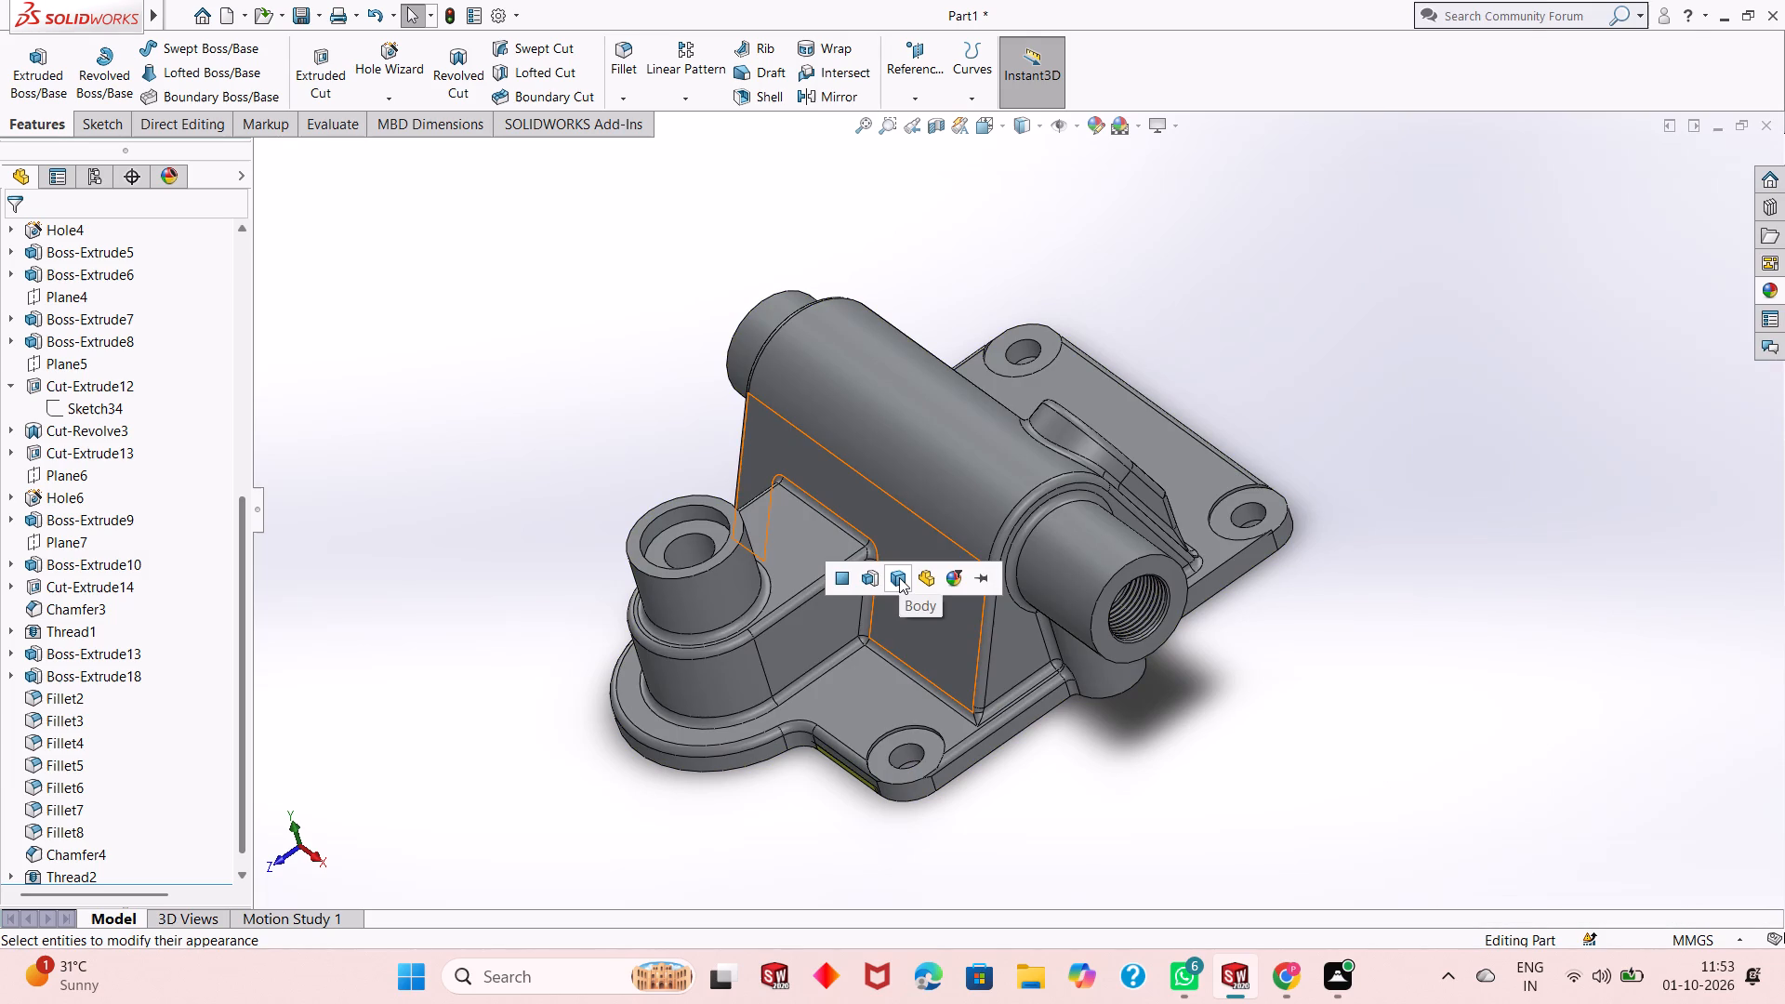
Apply the chromium plate appearance to the hole feature of the flange's counterbored mounting holes.
{"action": "left_click", "coordinate": [1772, 290]}
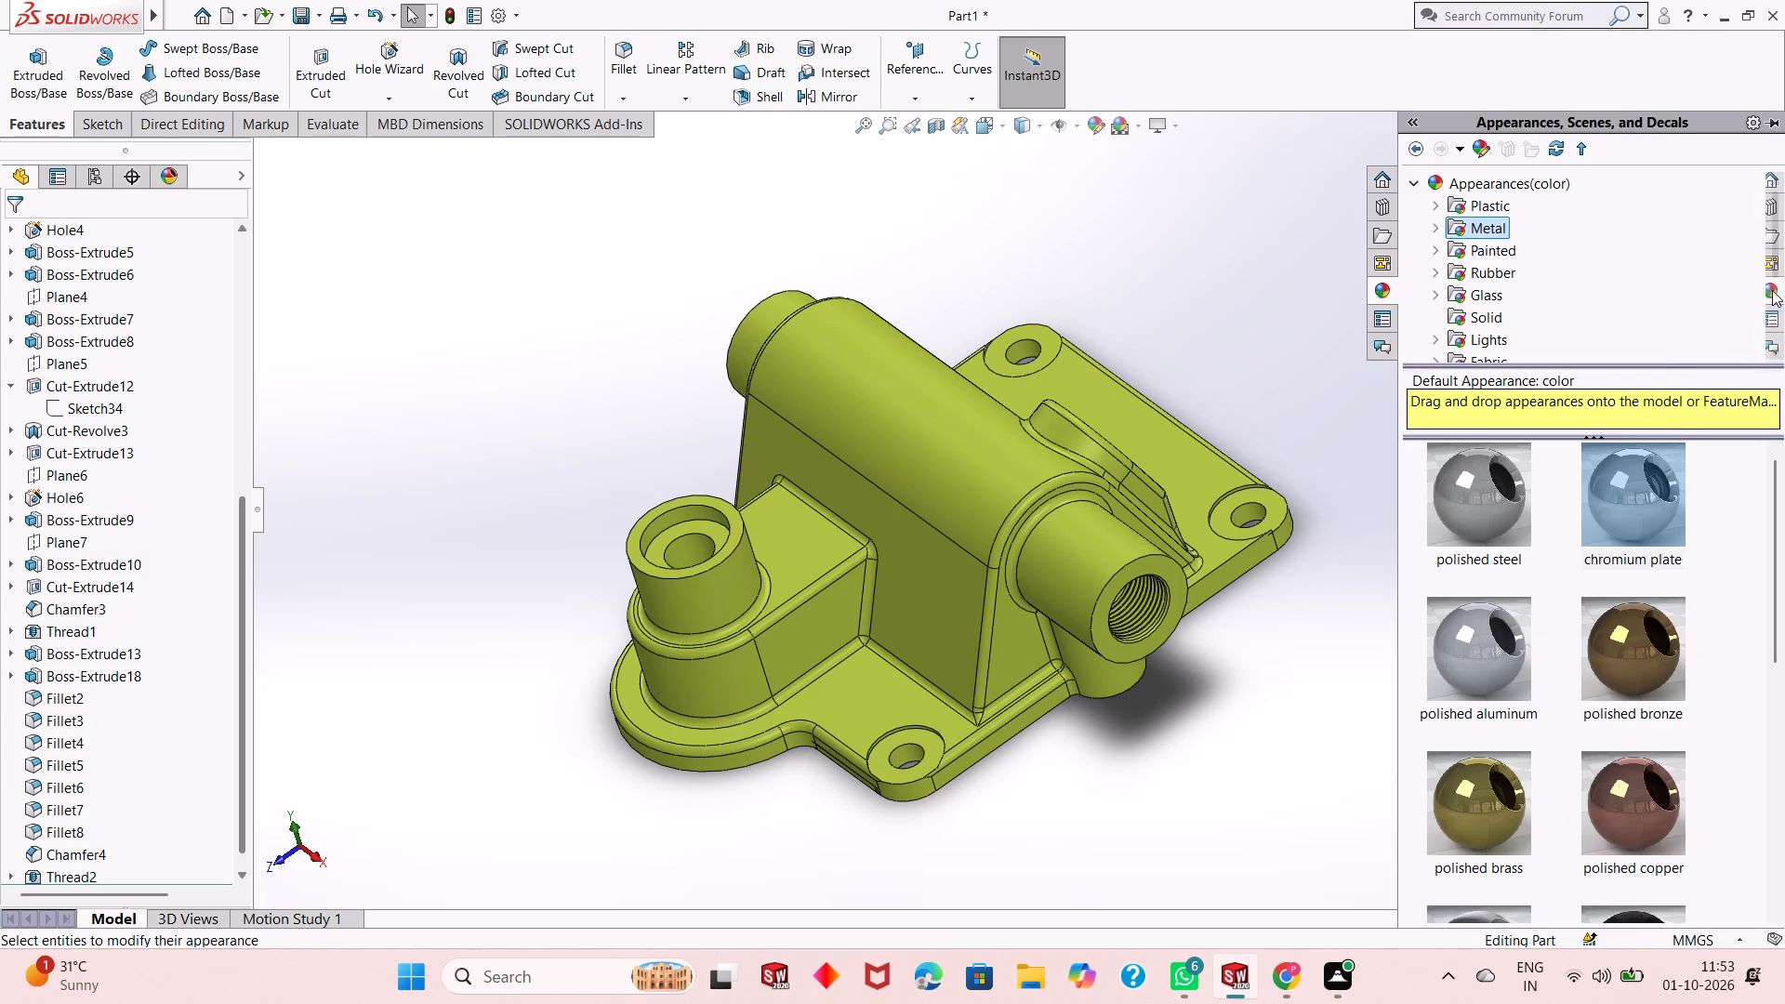
{"action": "left_click_drag", "start_coordinate": [1646, 512], "coordinate": [943, 748]}
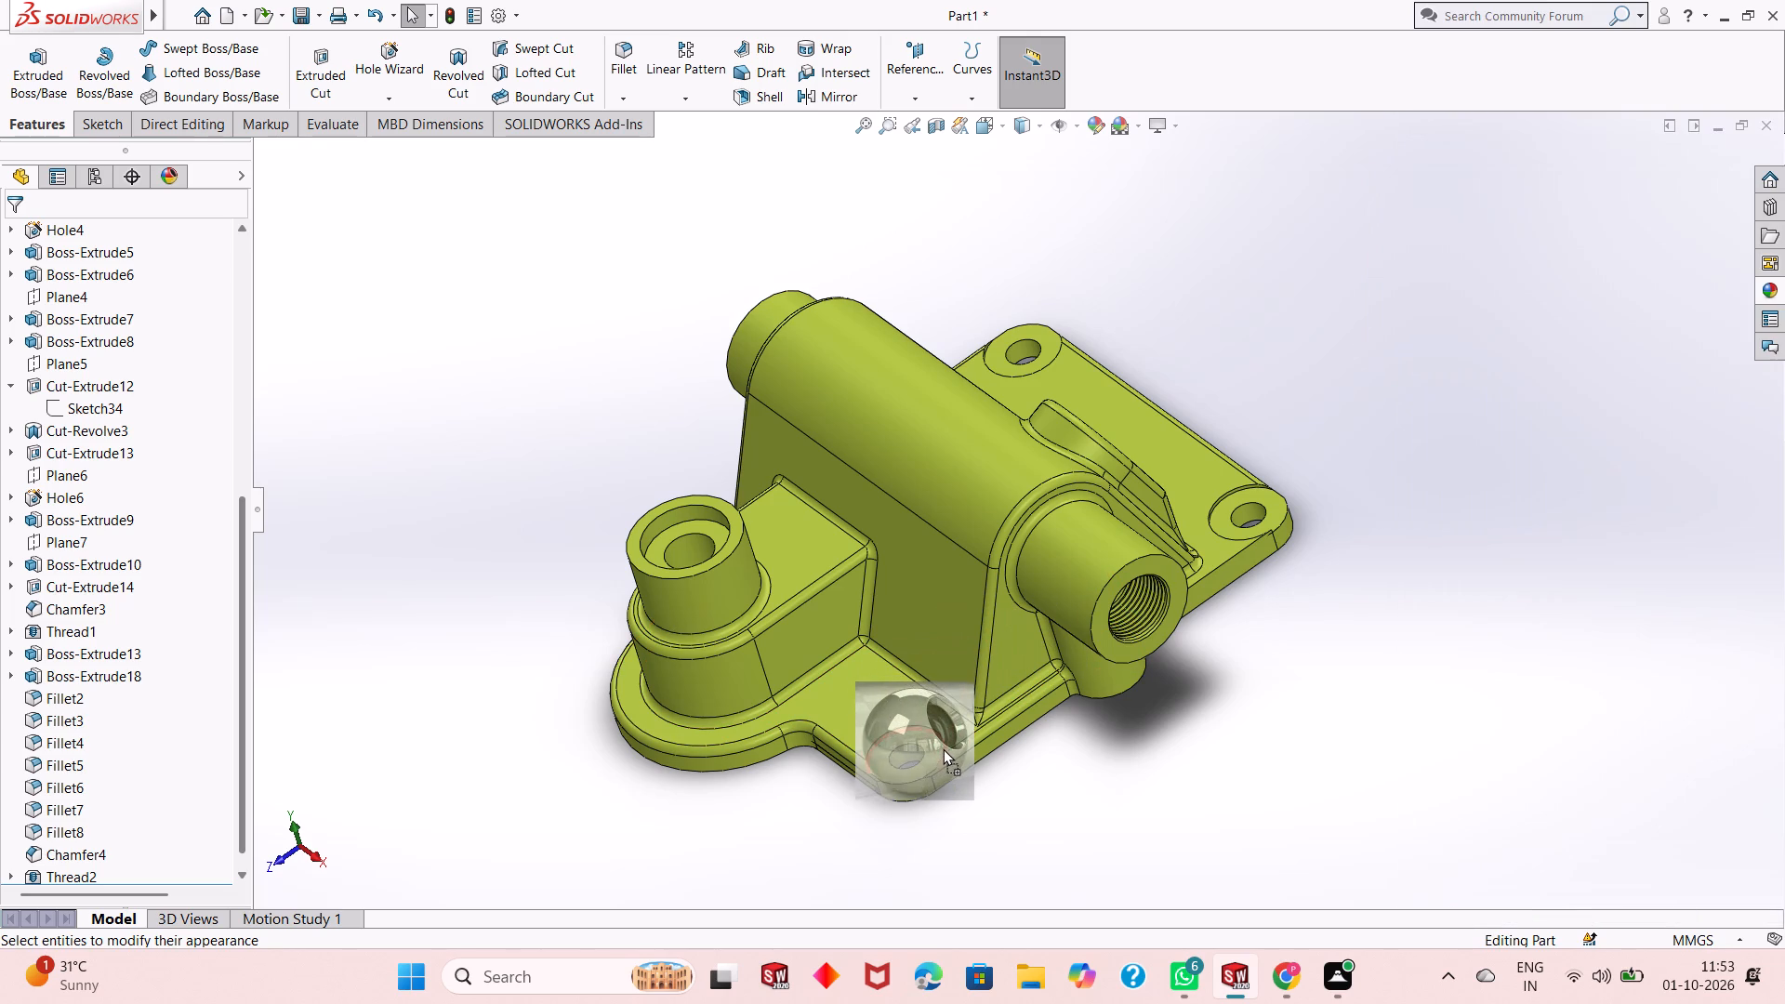
{"action": "left_click_drag", "start_coordinate": [943, 748], "coordinate": [934, 753]}
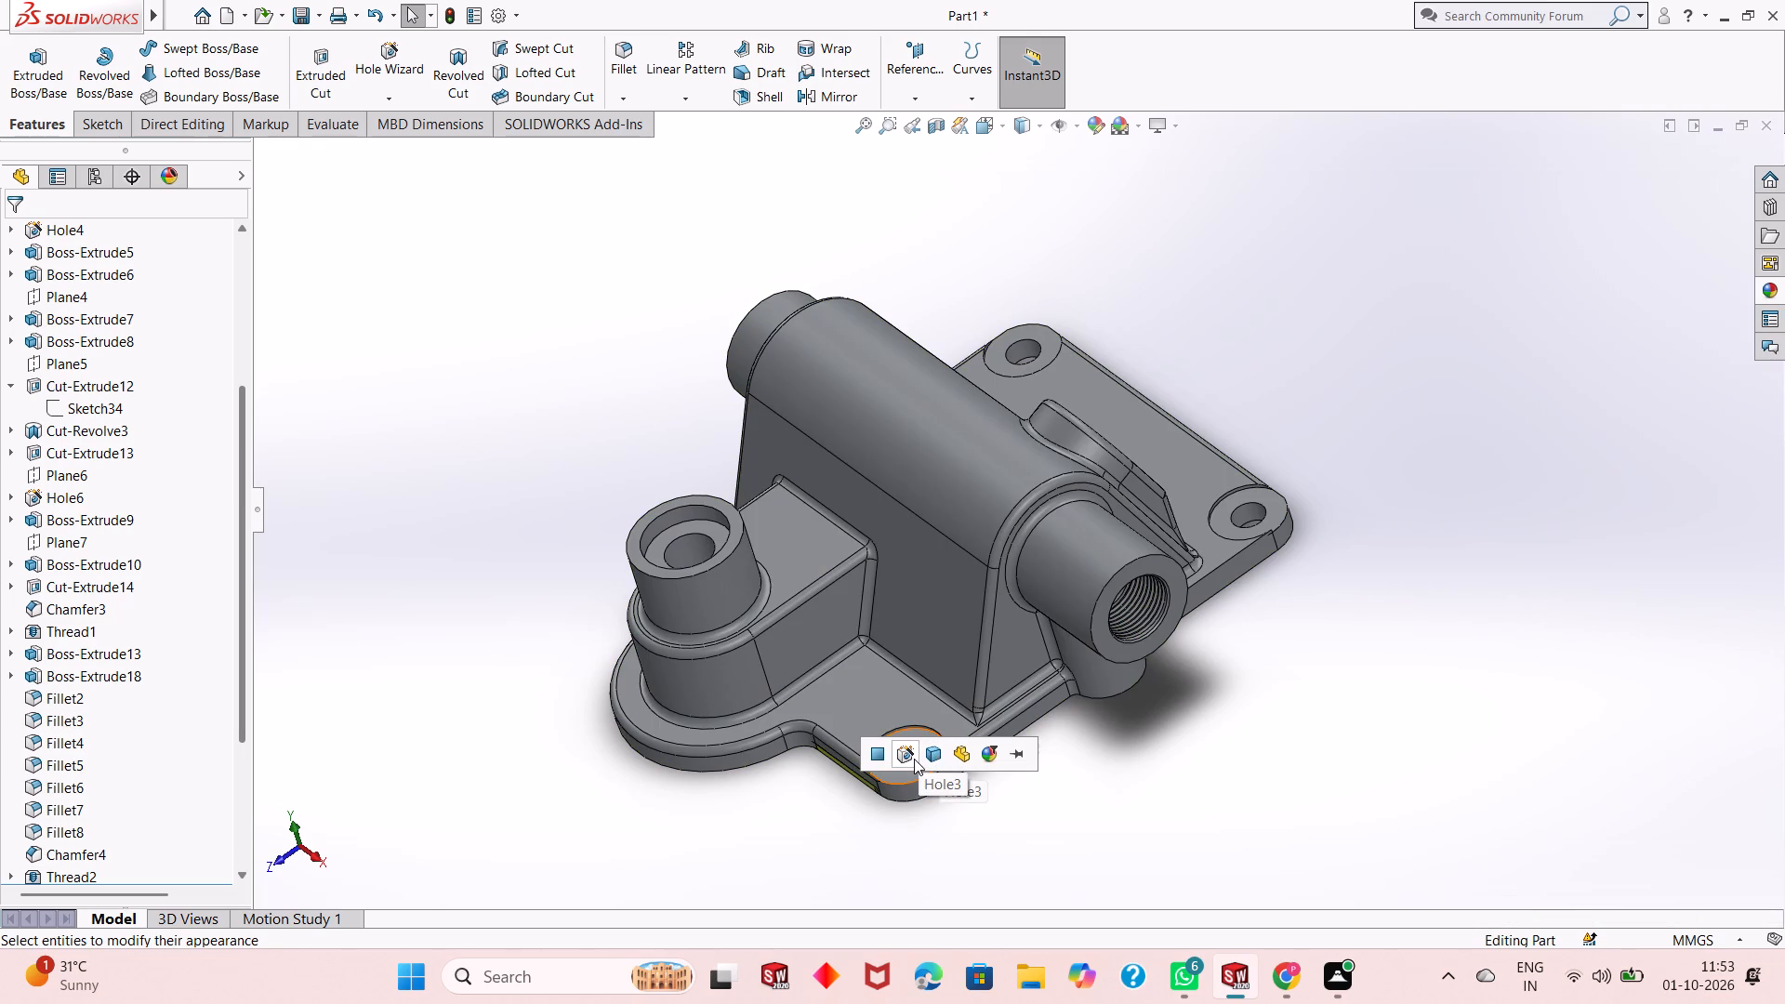
{"action": "left_click", "coordinate": [914, 759]}
{"action": "middle_click_drag", "start_coordinate": [1346, 629], "coordinate": [1392, 648]}
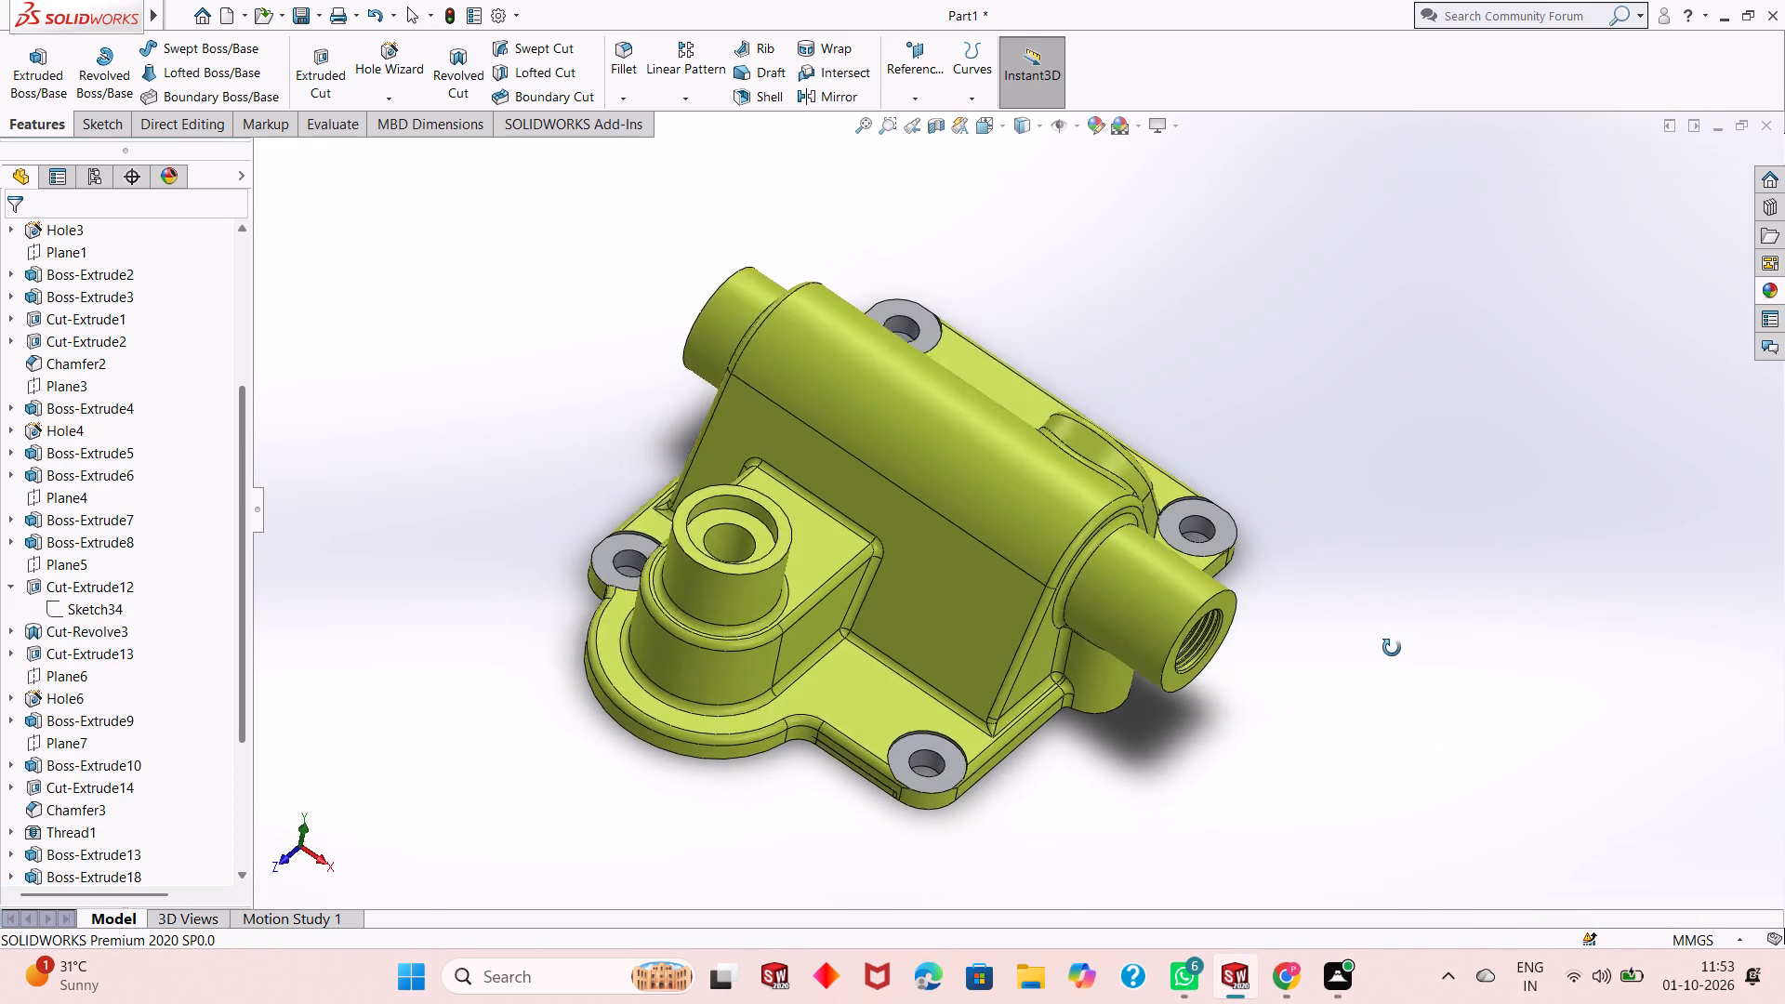
Apply the chromium plate appearance to the counterbored hole feature in the vertical cylindrical boss.
{"action": "middle_click_drag", "start_coordinate": [1392, 648], "coordinate": [1368, 654]}
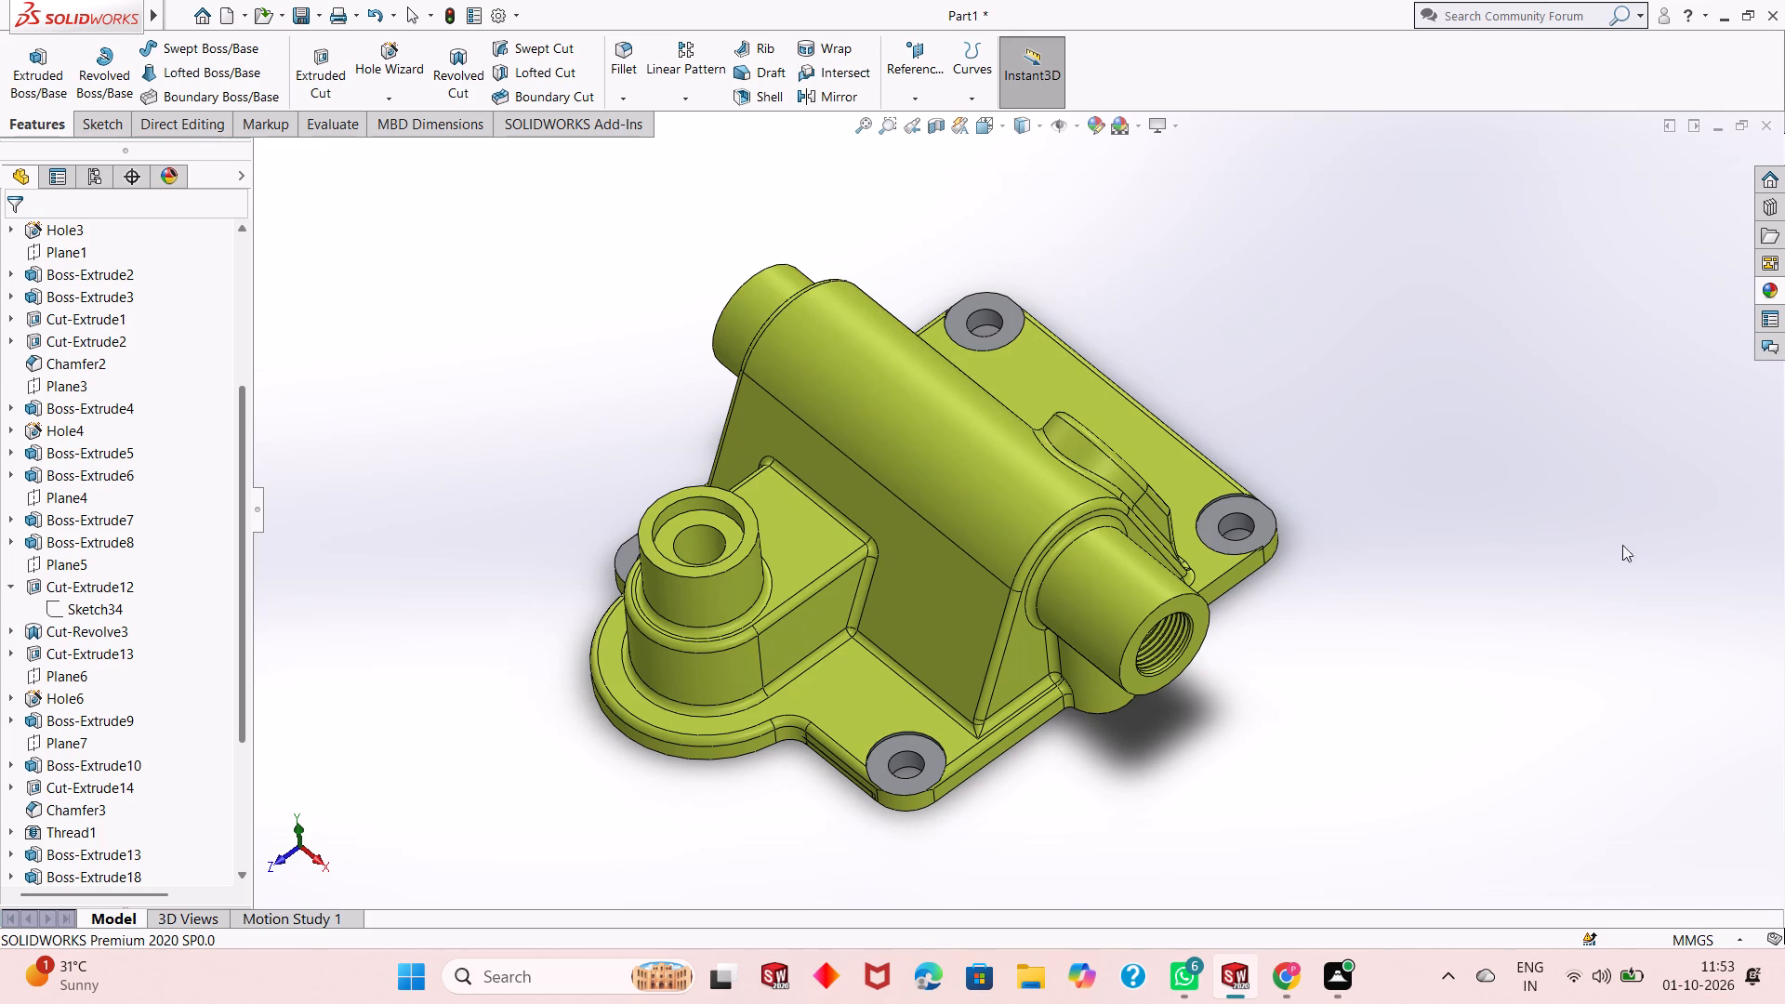
{"action": "left_click", "coordinate": [1772, 293]}
{"action": "left_click_drag", "start_coordinate": [1626, 520], "coordinate": [599, 525]}
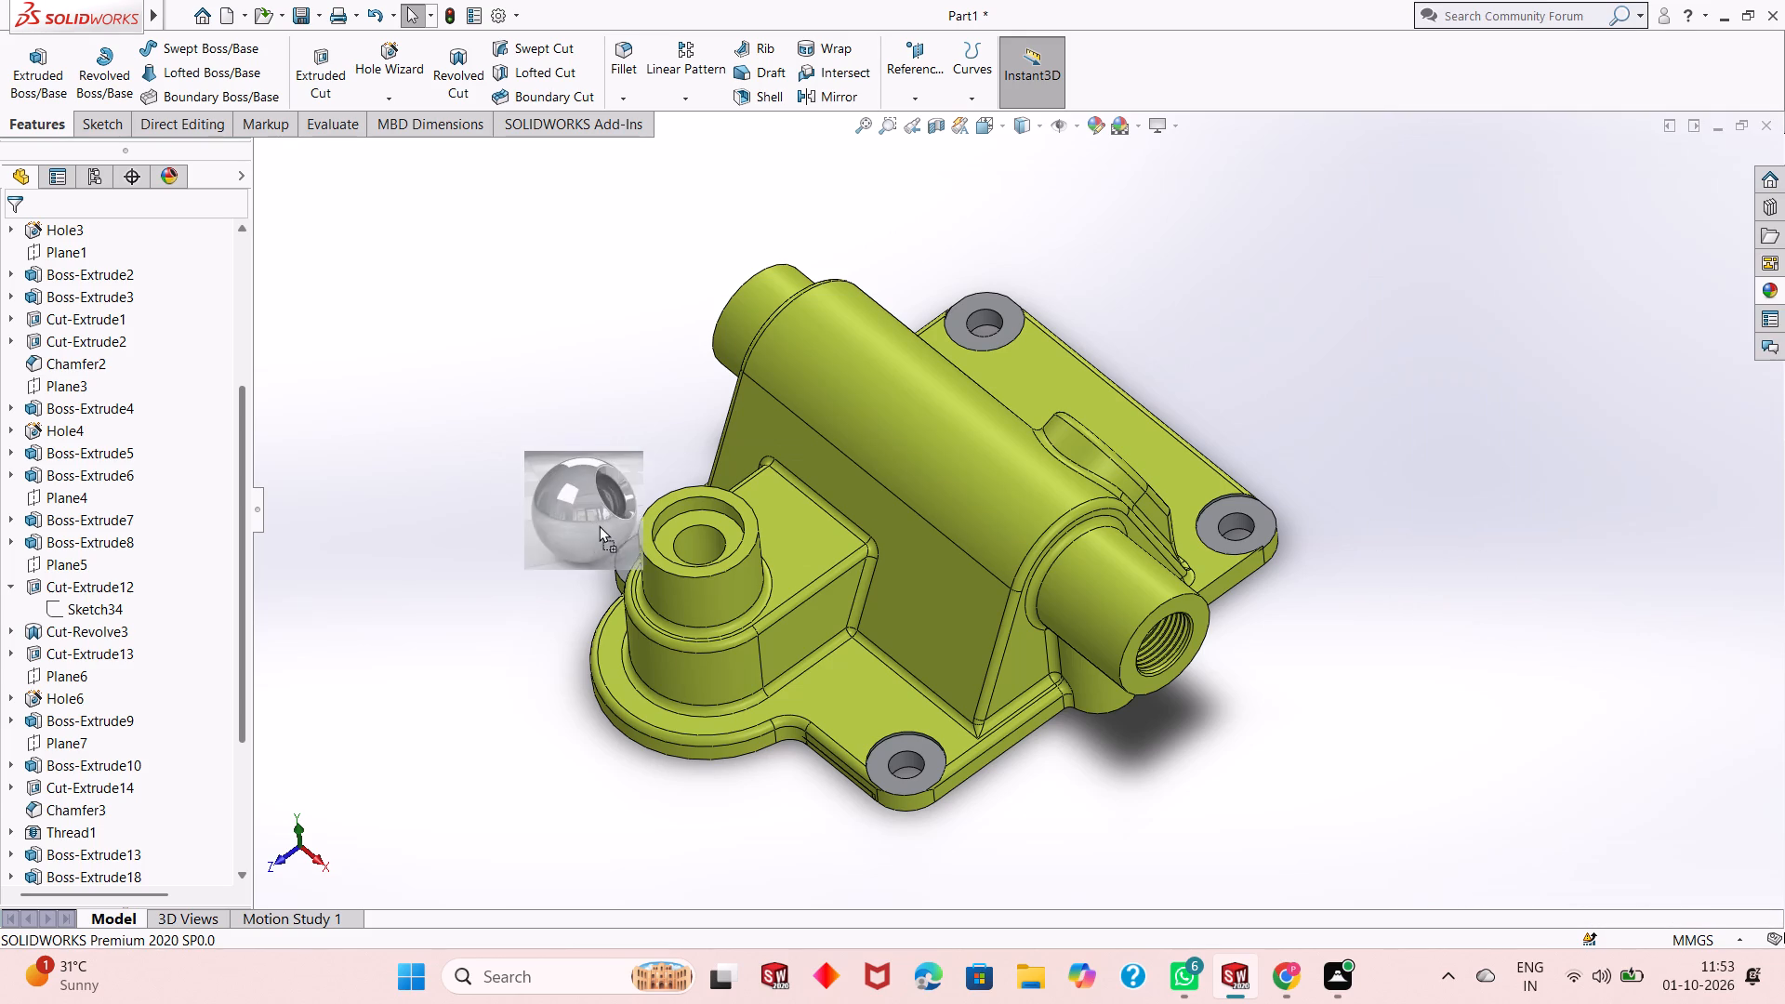
{"action": "left_click_drag", "start_coordinate": [599, 525], "coordinate": [711, 505]}
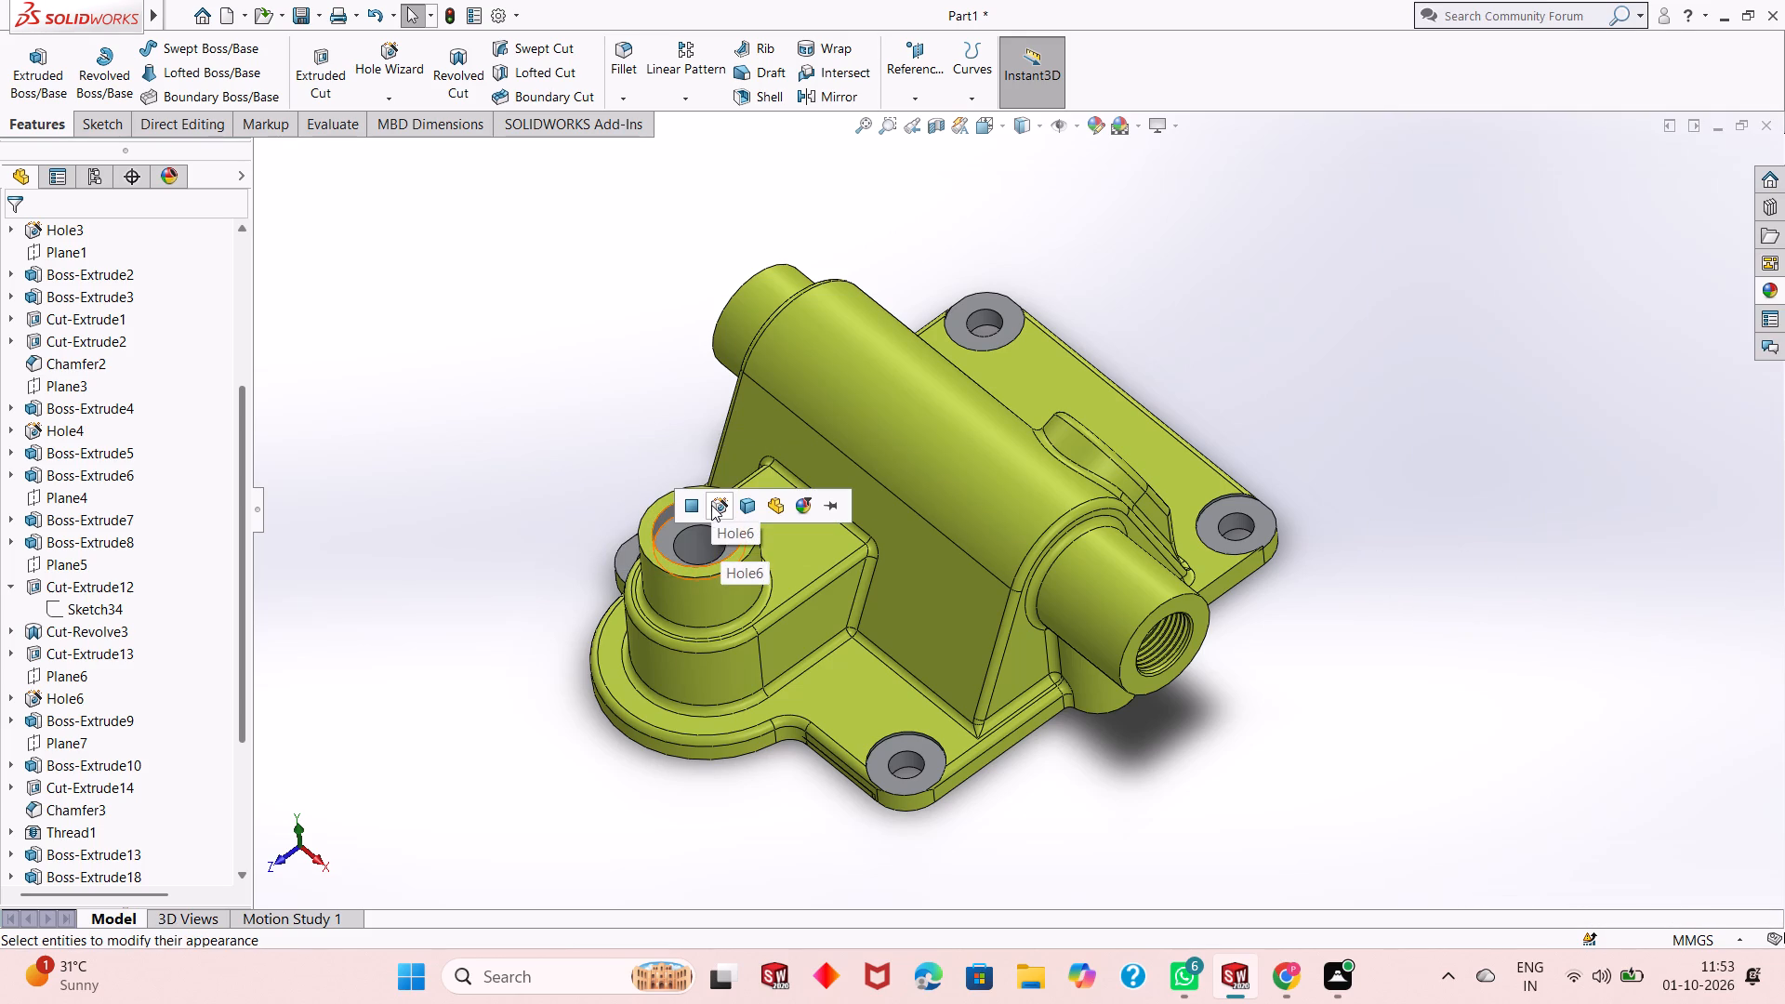
{"action": "left_click", "coordinate": [711, 505]}
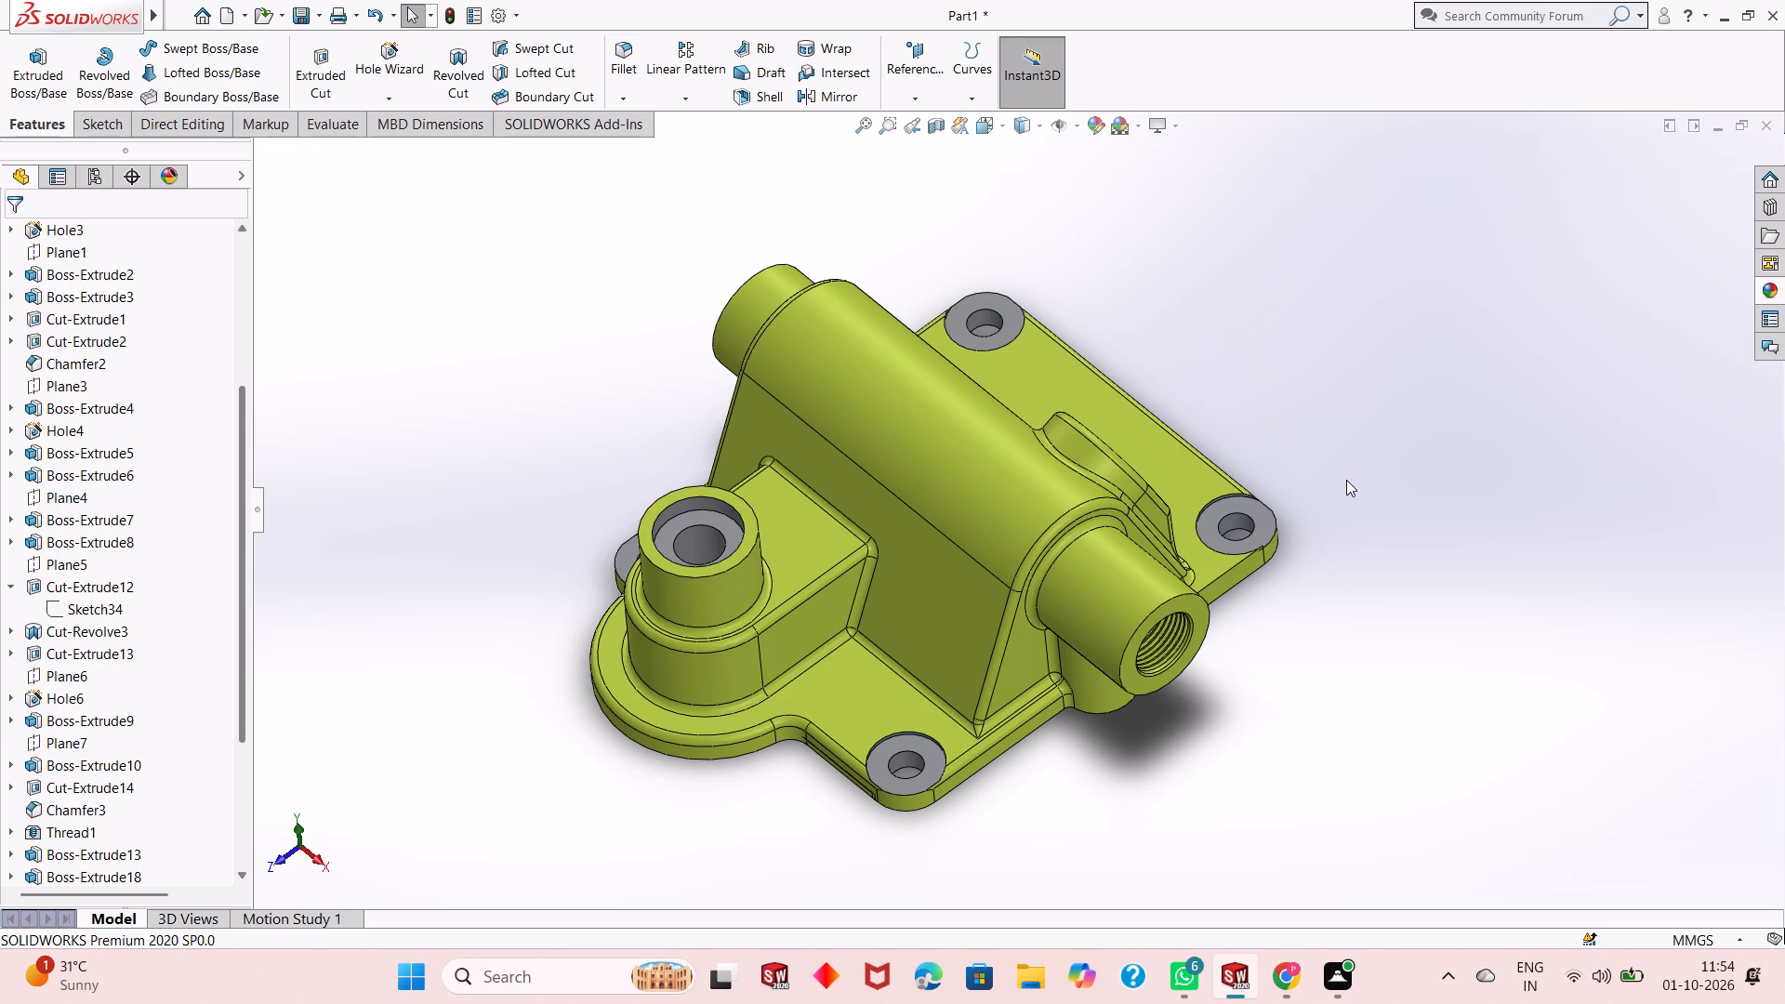
Apply the polished aluminum appearance to the thread feature in the longer horizontal boss's bore.
{"action": "scroll", "coordinate": [829, 656], "scroll_direction": "up", "scroll_amount": 1}
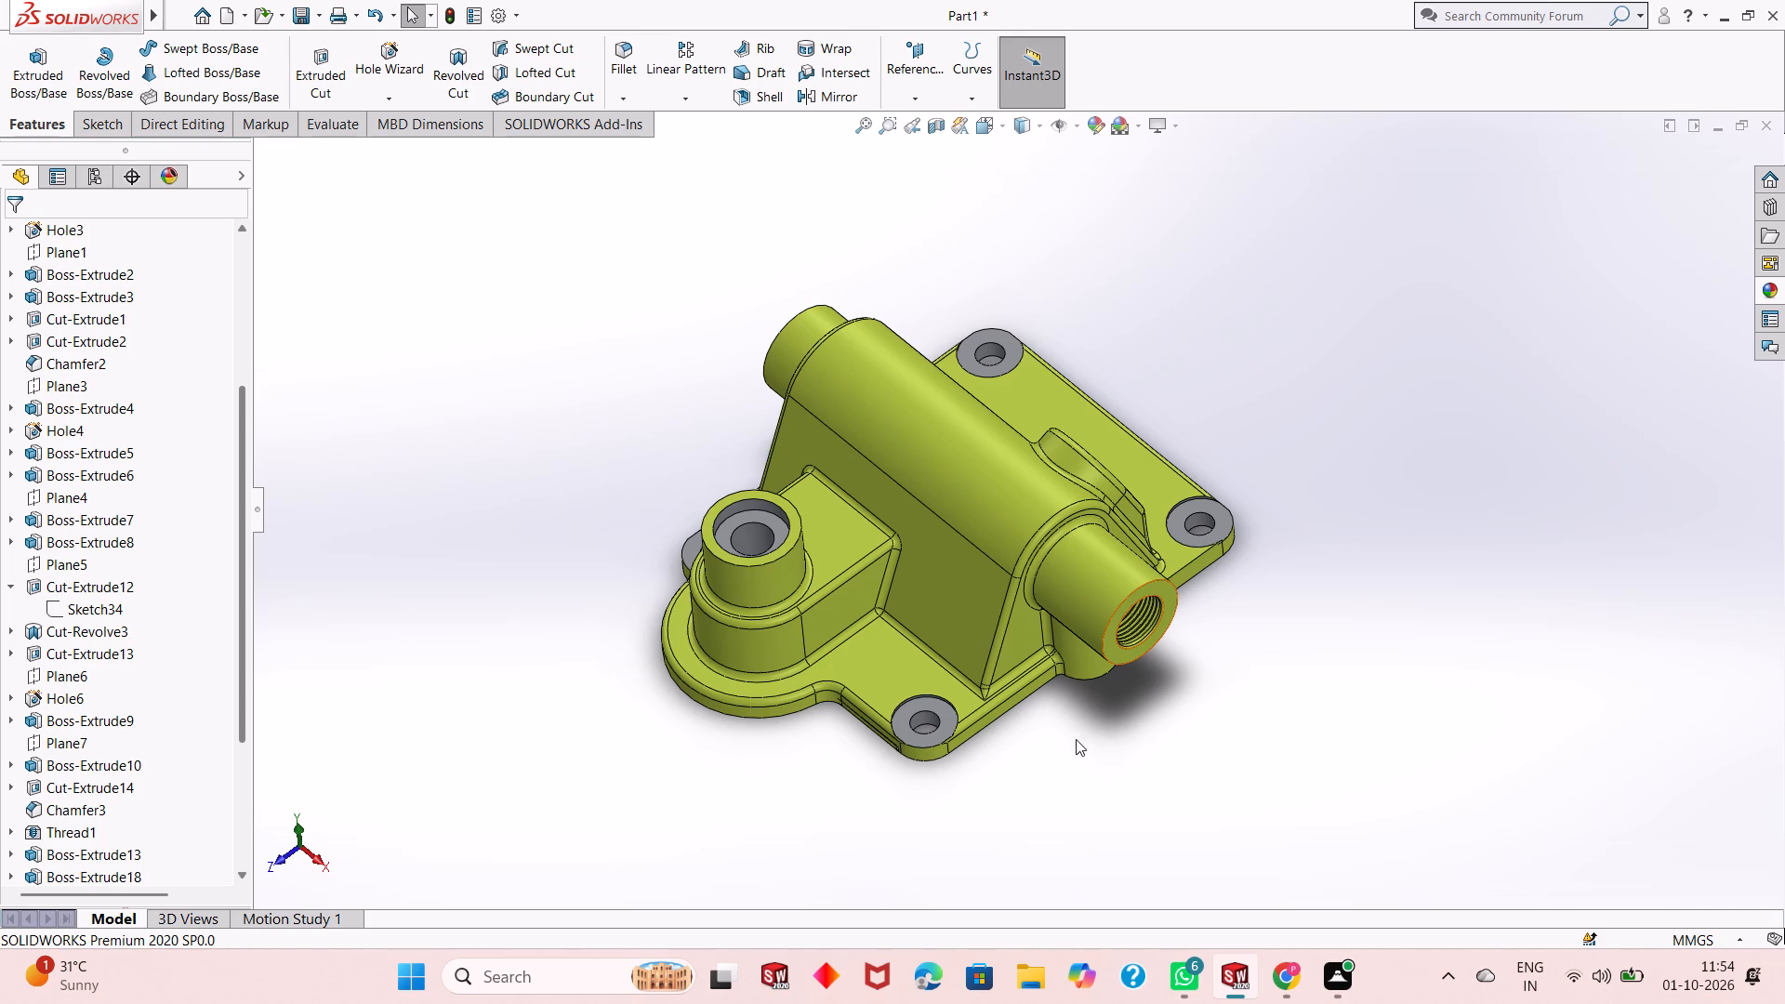
{"action": "middle_click_drag", "start_coordinate": [1076, 739], "coordinate": [1068, 697]}
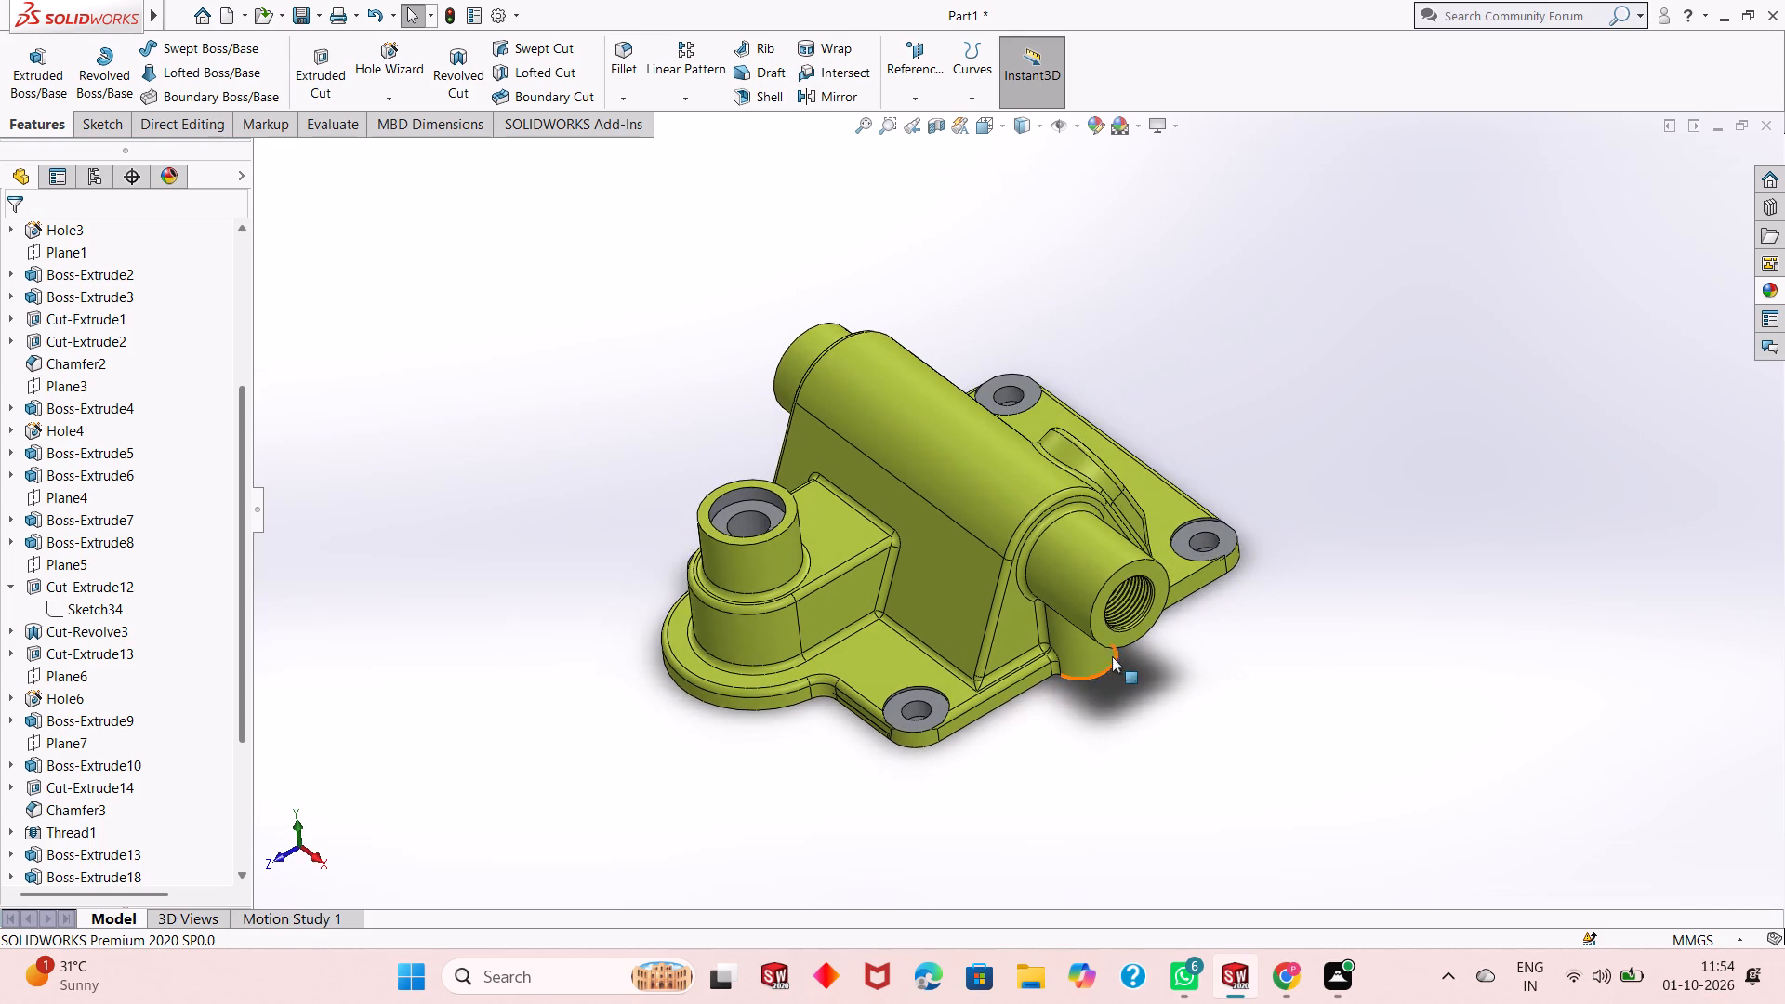
{"action": "scroll", "coordinate": [1117, 646], "scroll_direction": "down", "scroll_amount": 2}
{"action": "left_click", "coordinate": [1784, 297]}
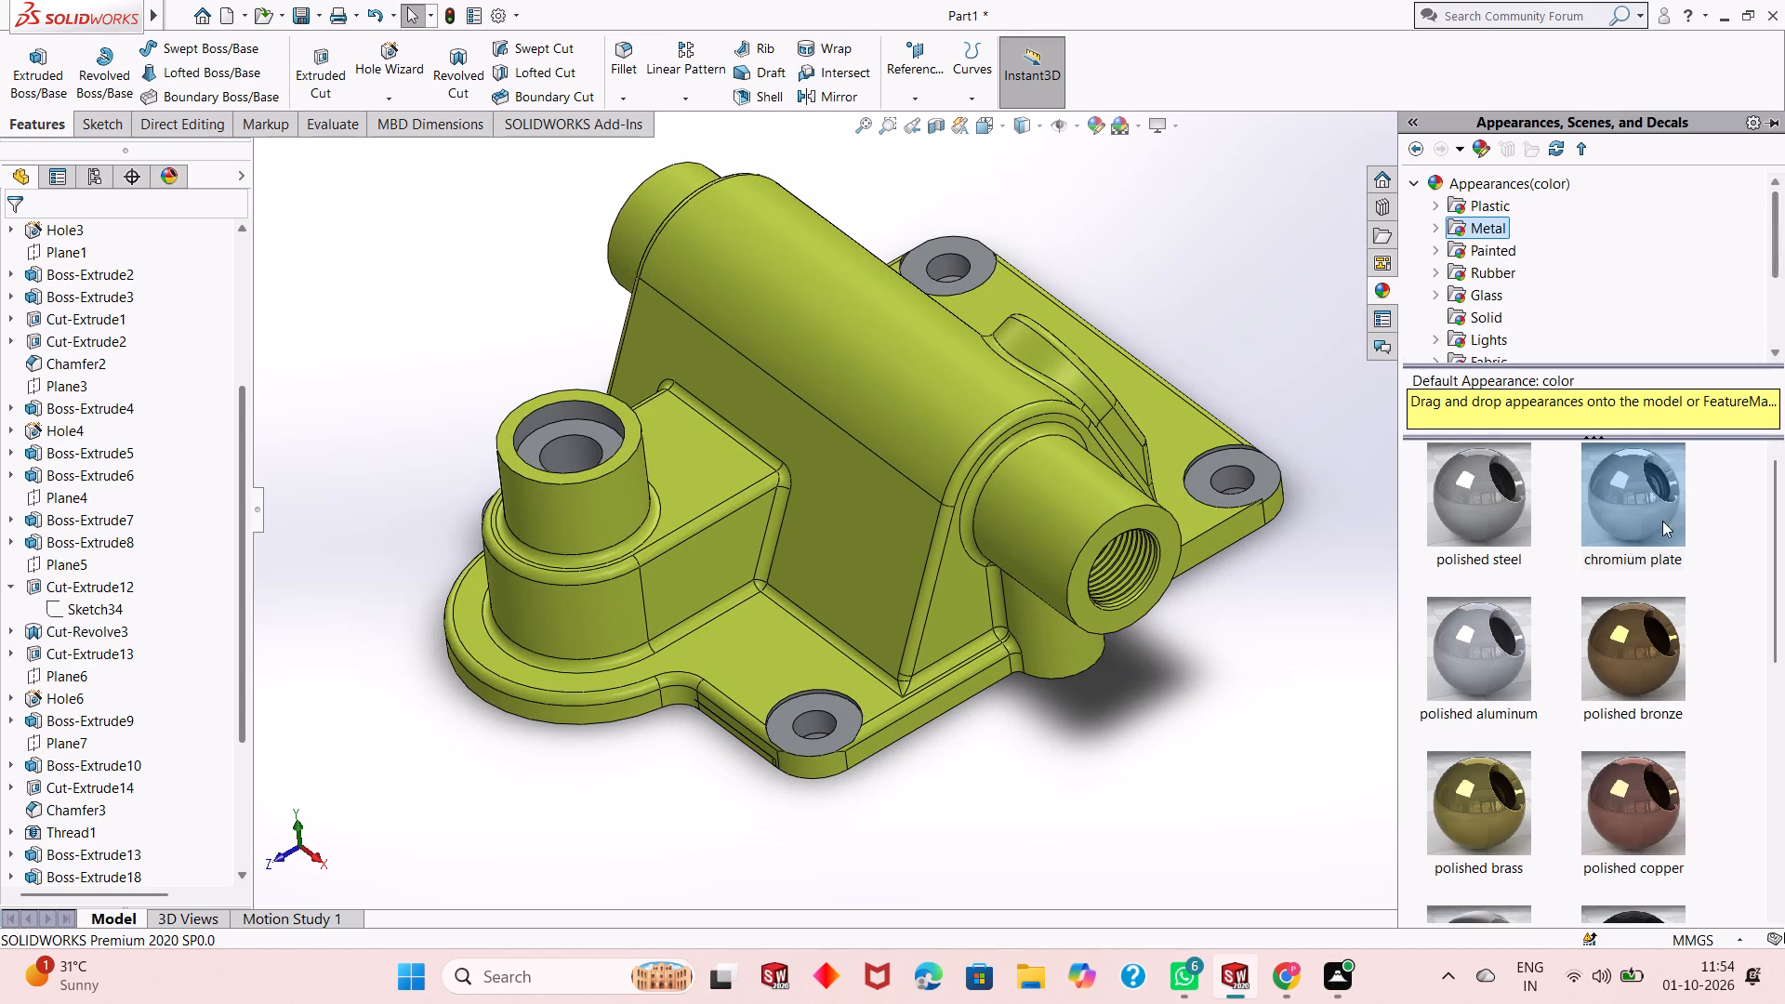
{"action": "left_click_drag", "start_coordinate": [1503, 639], "coordinate": [1145, 554]}
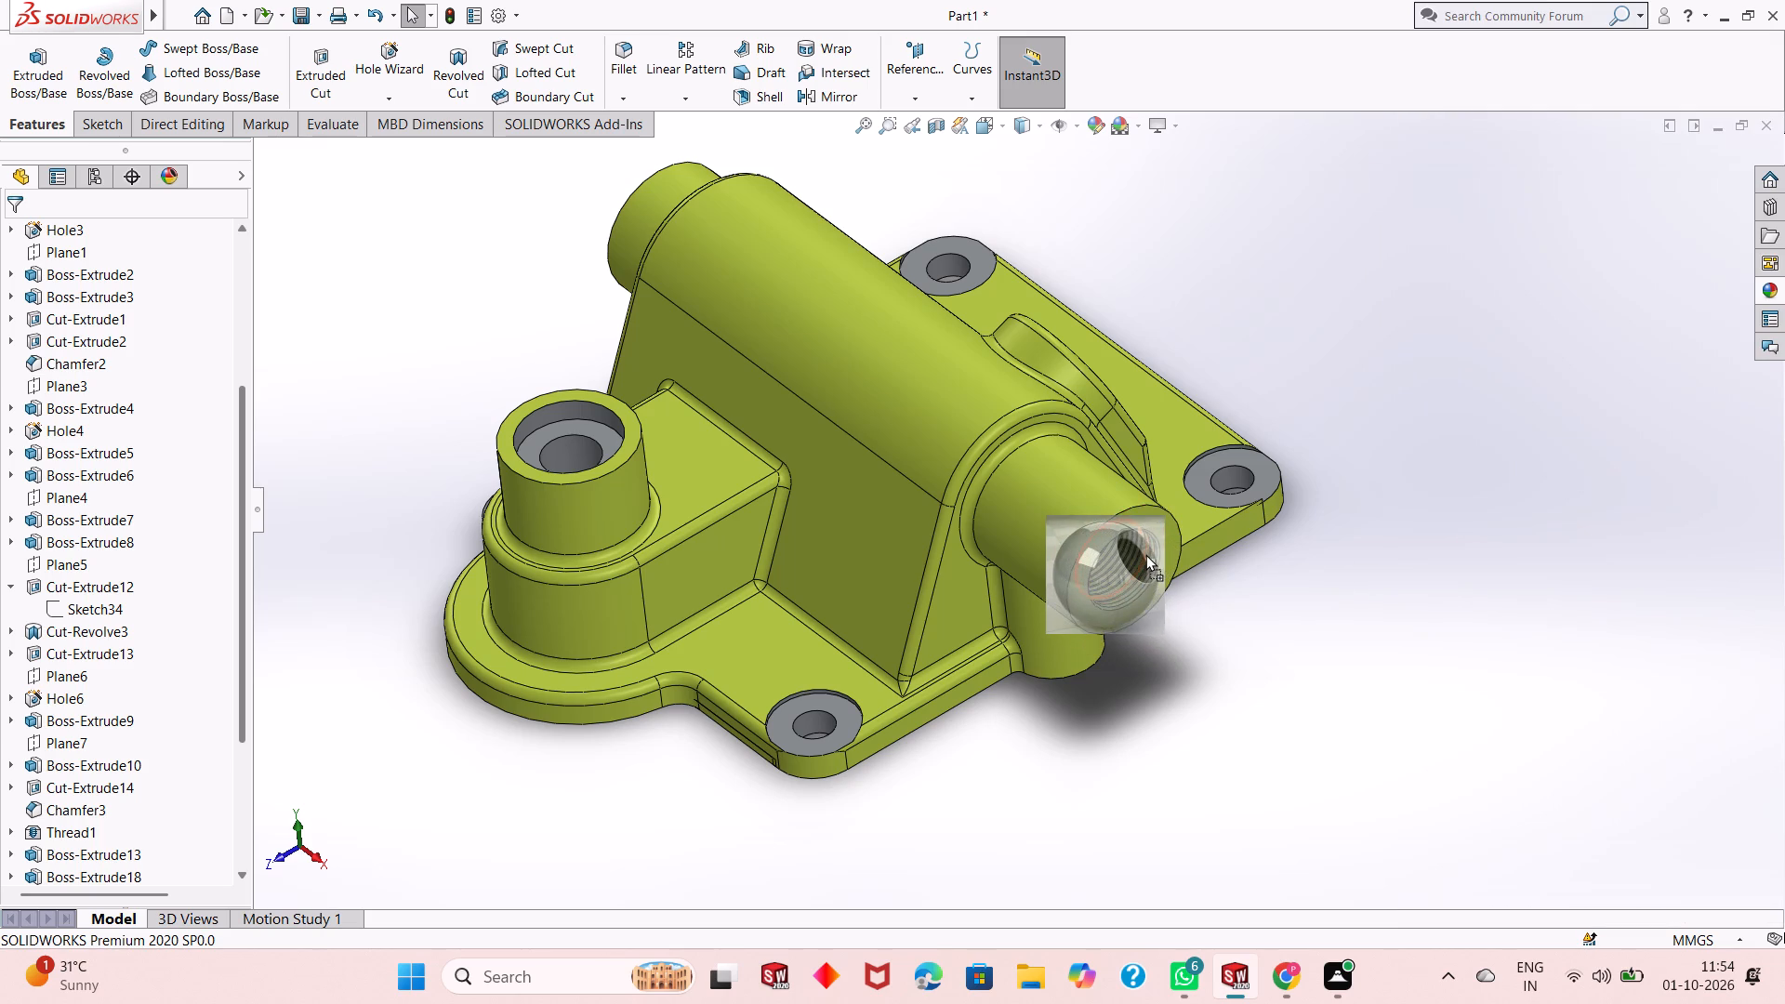
{"action": "left_click_drag", "start_coordinate": [1145, 554], "coordinate": [1139, 574]}
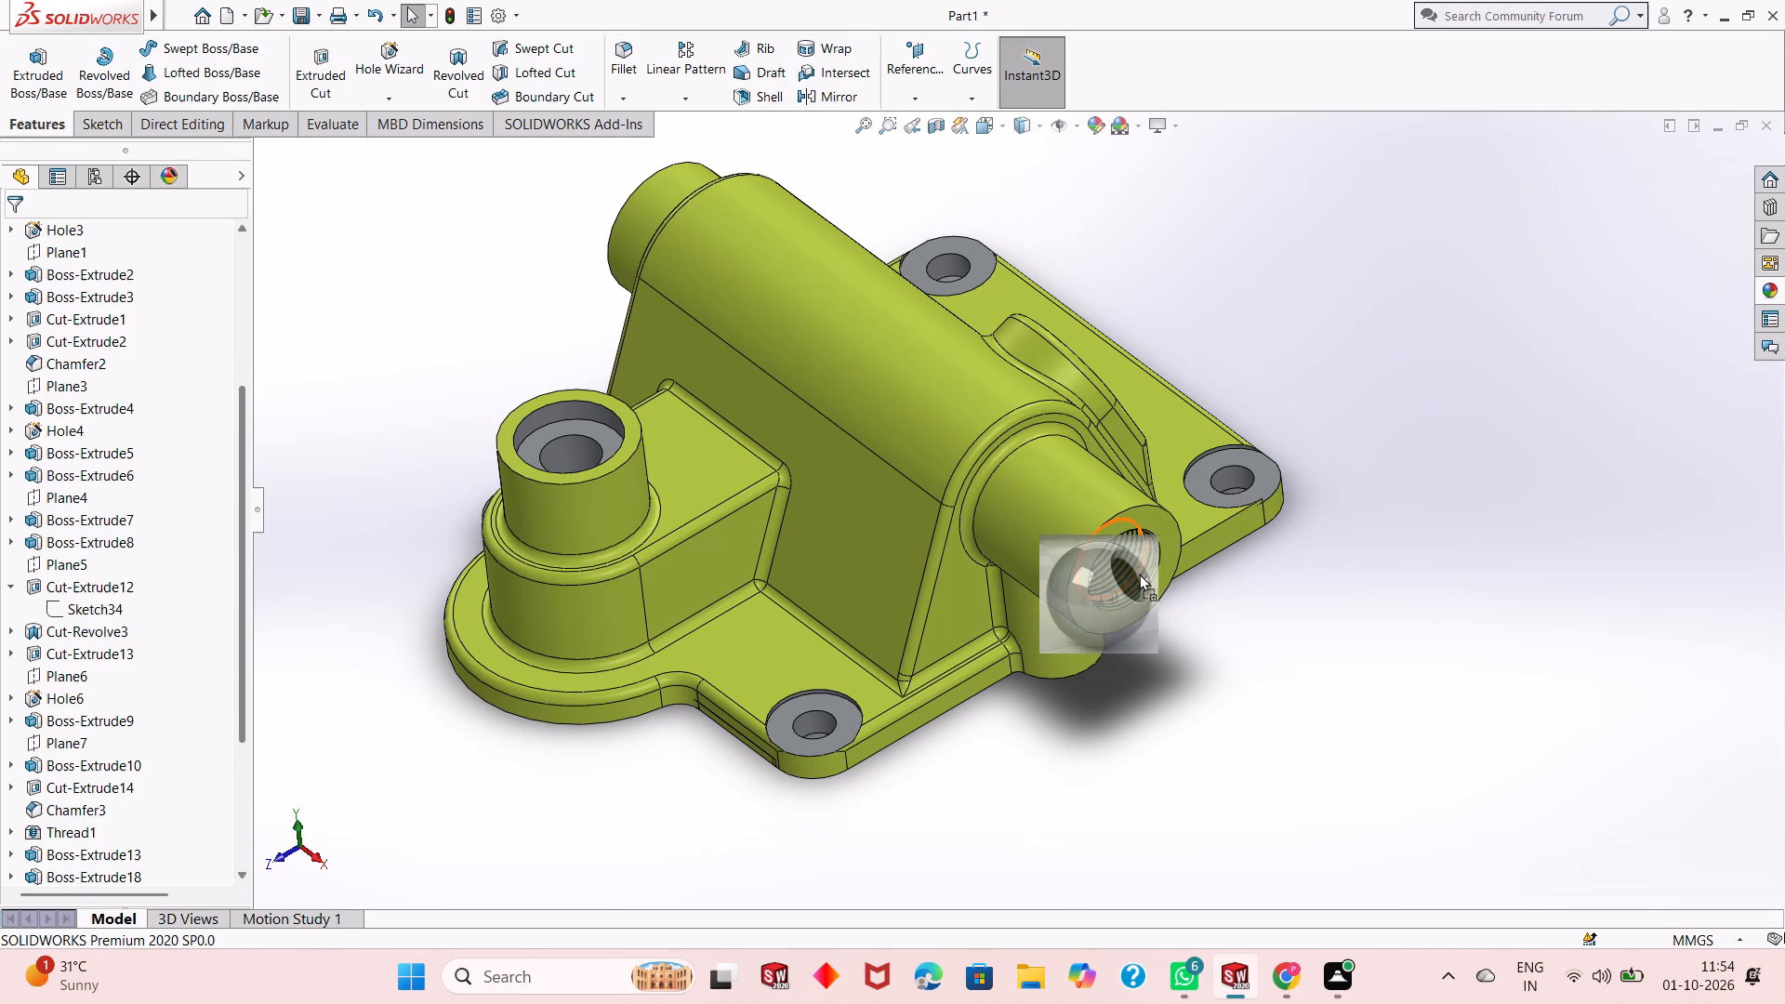
{"action": "left_click_drag", "start_coordinate": [1139, 574], "coordinate": [1150, 567]}
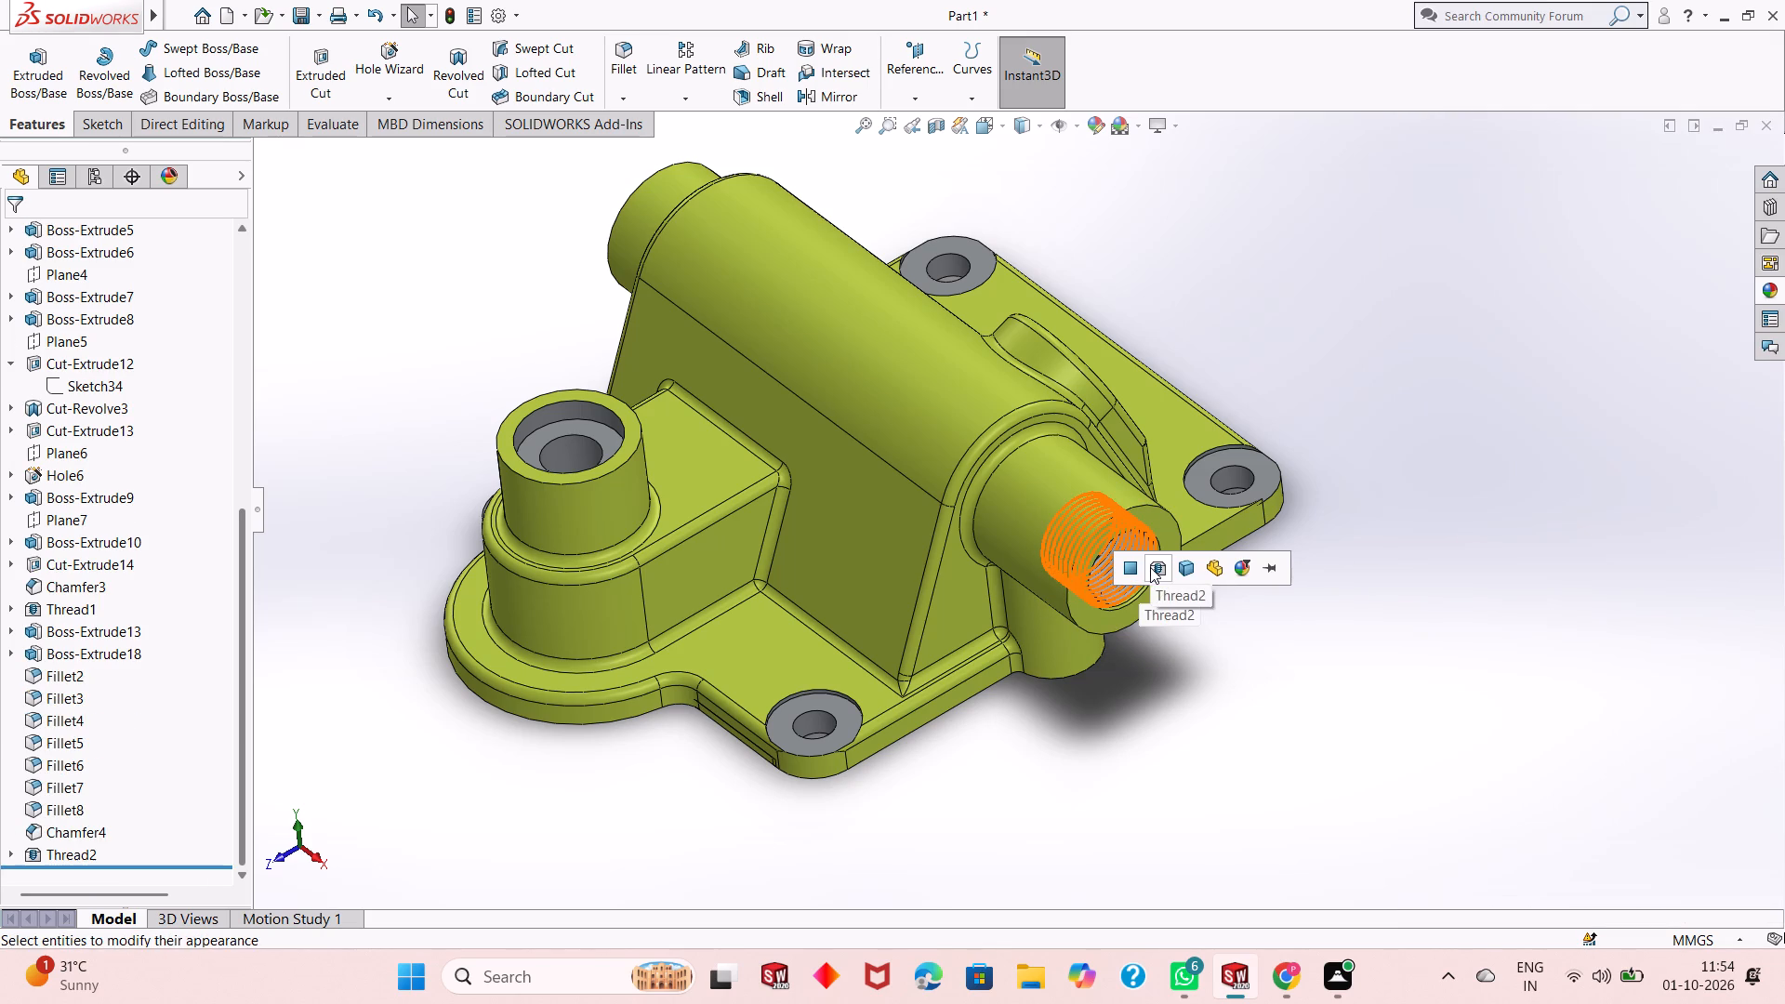
{"action": "left_click", "coordinate": [1150, 567]}
Apply the polished aluminum appearance to the cut-extrude feature forming the longer horizontal boss's threaded bore.
{"action": "scroll", "coordinate": [1137, 612], "scroll_direction": "down", "scroll_amount": 3}
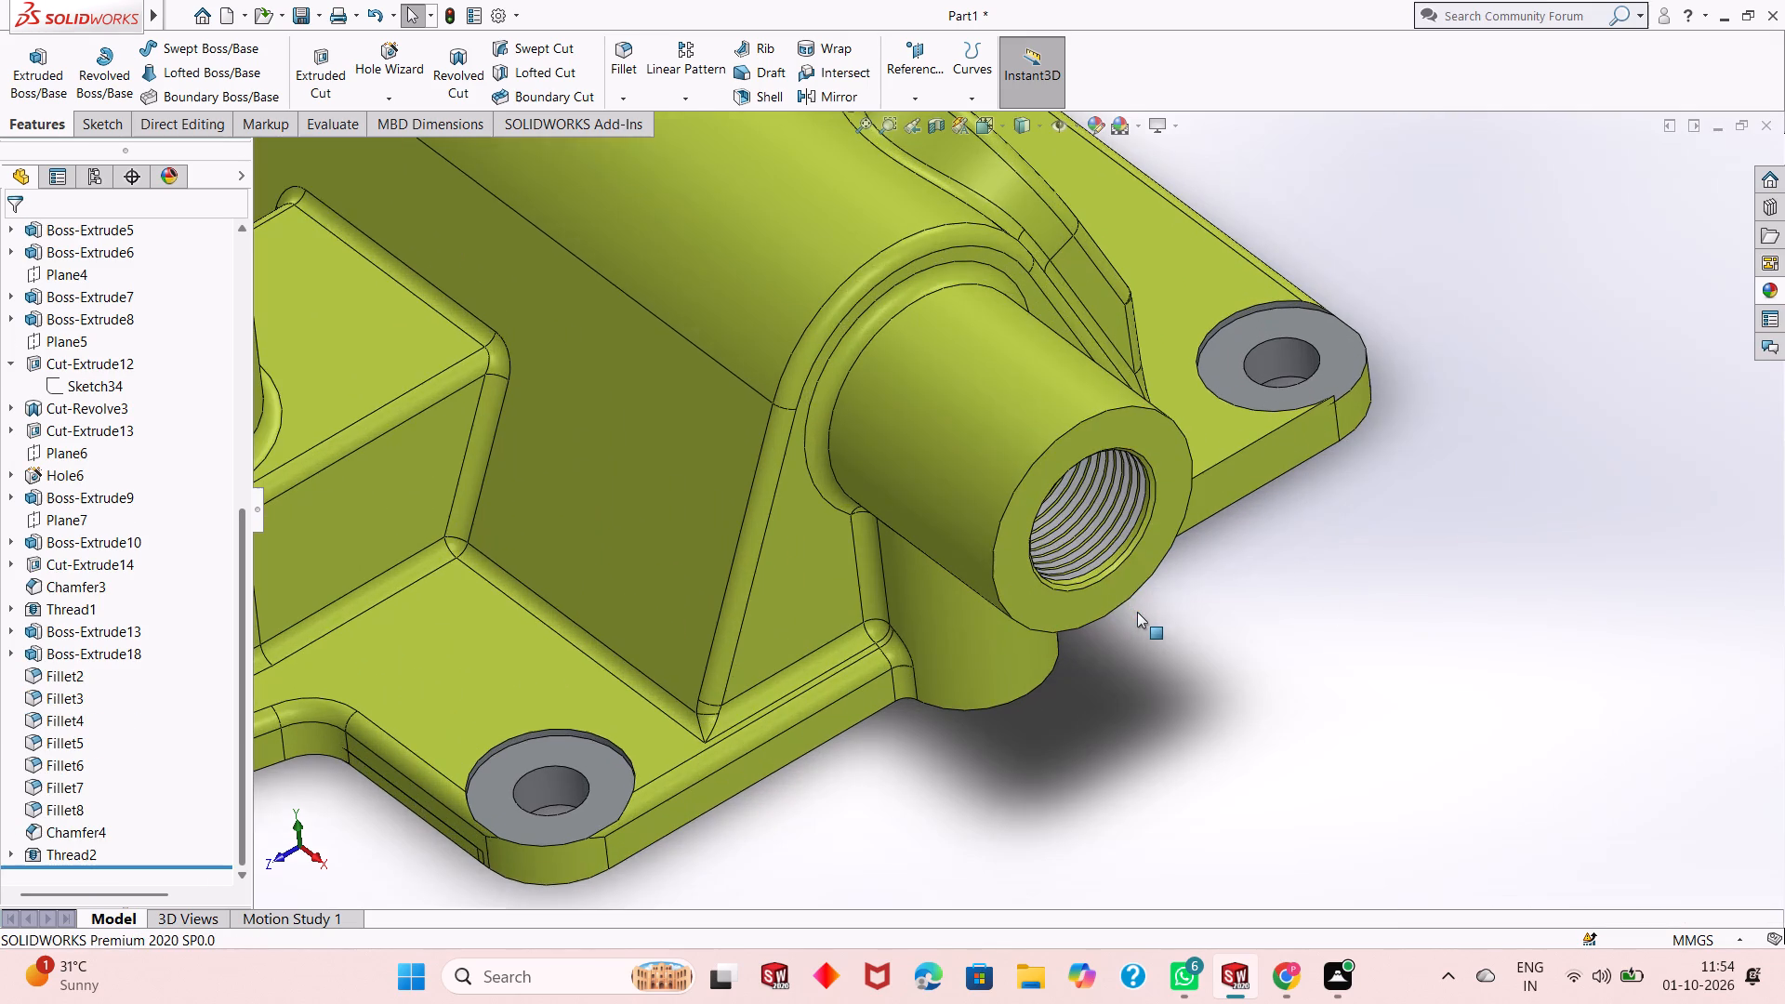
{"action": "scroll", "coordinate": [1097, 563], "scroll_direction": "down", "scroll_amount": 3}
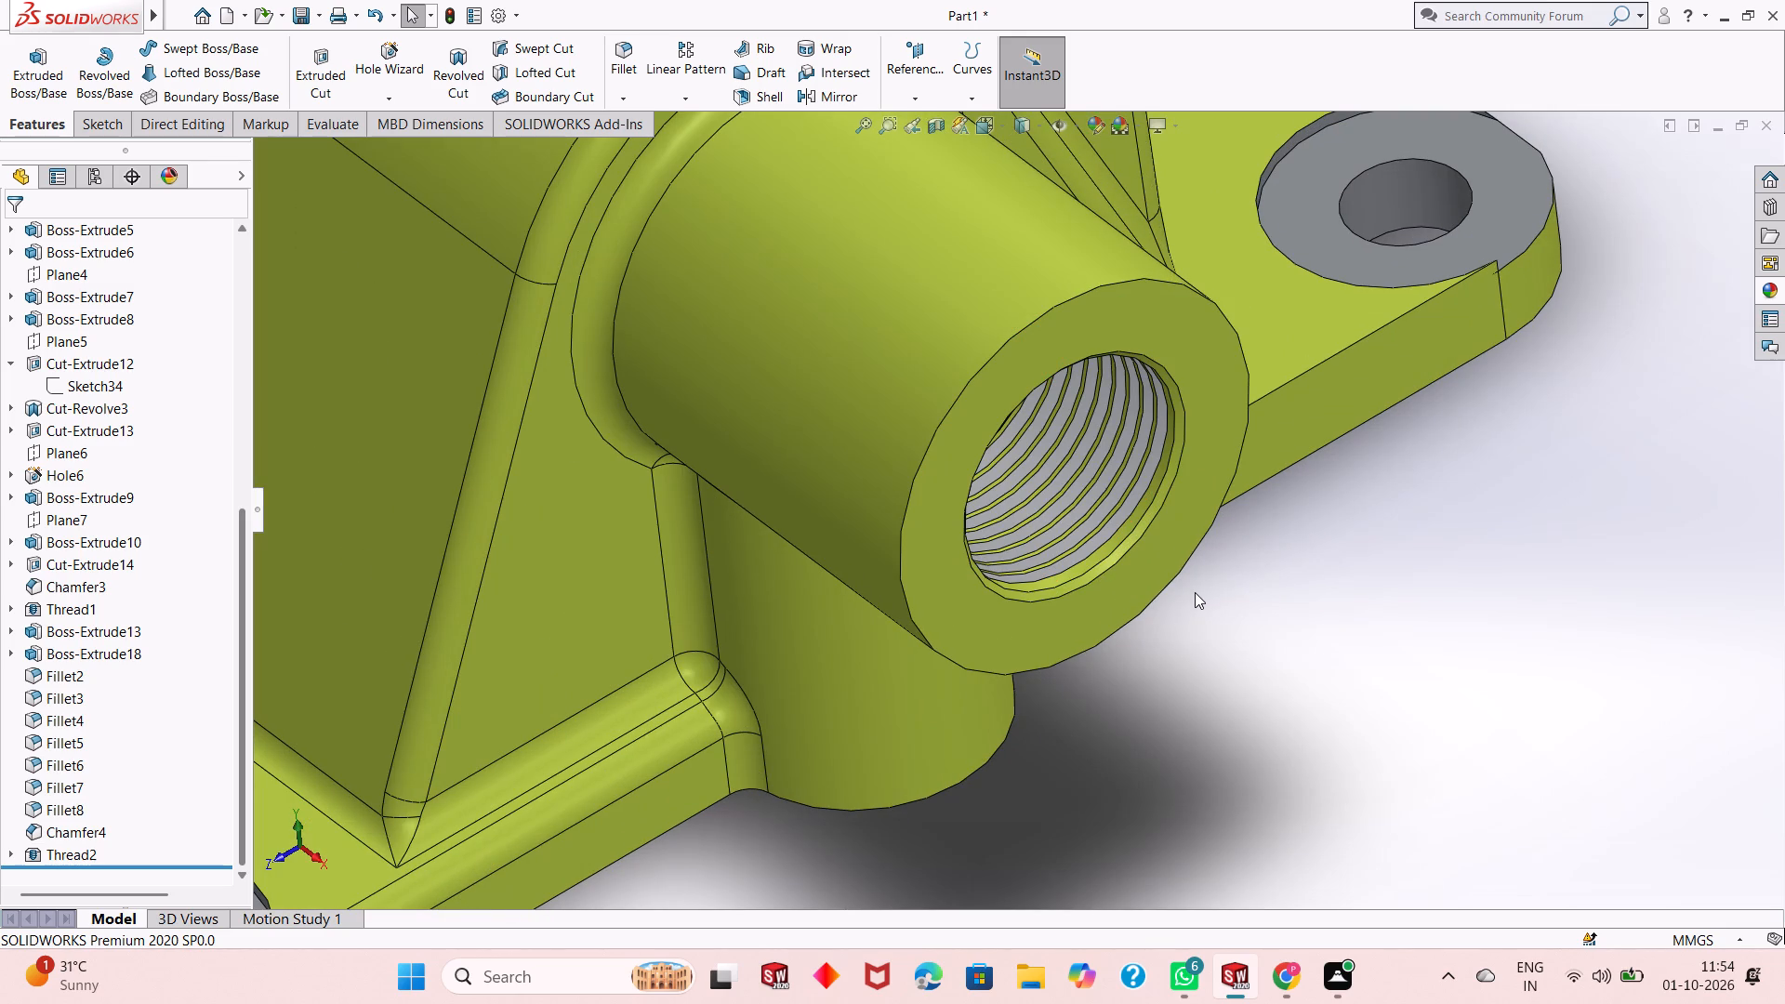
{"action": "scroll", "coordinate": [1161, 593], "scroll_direction": "down", "scroll_amount": 2}
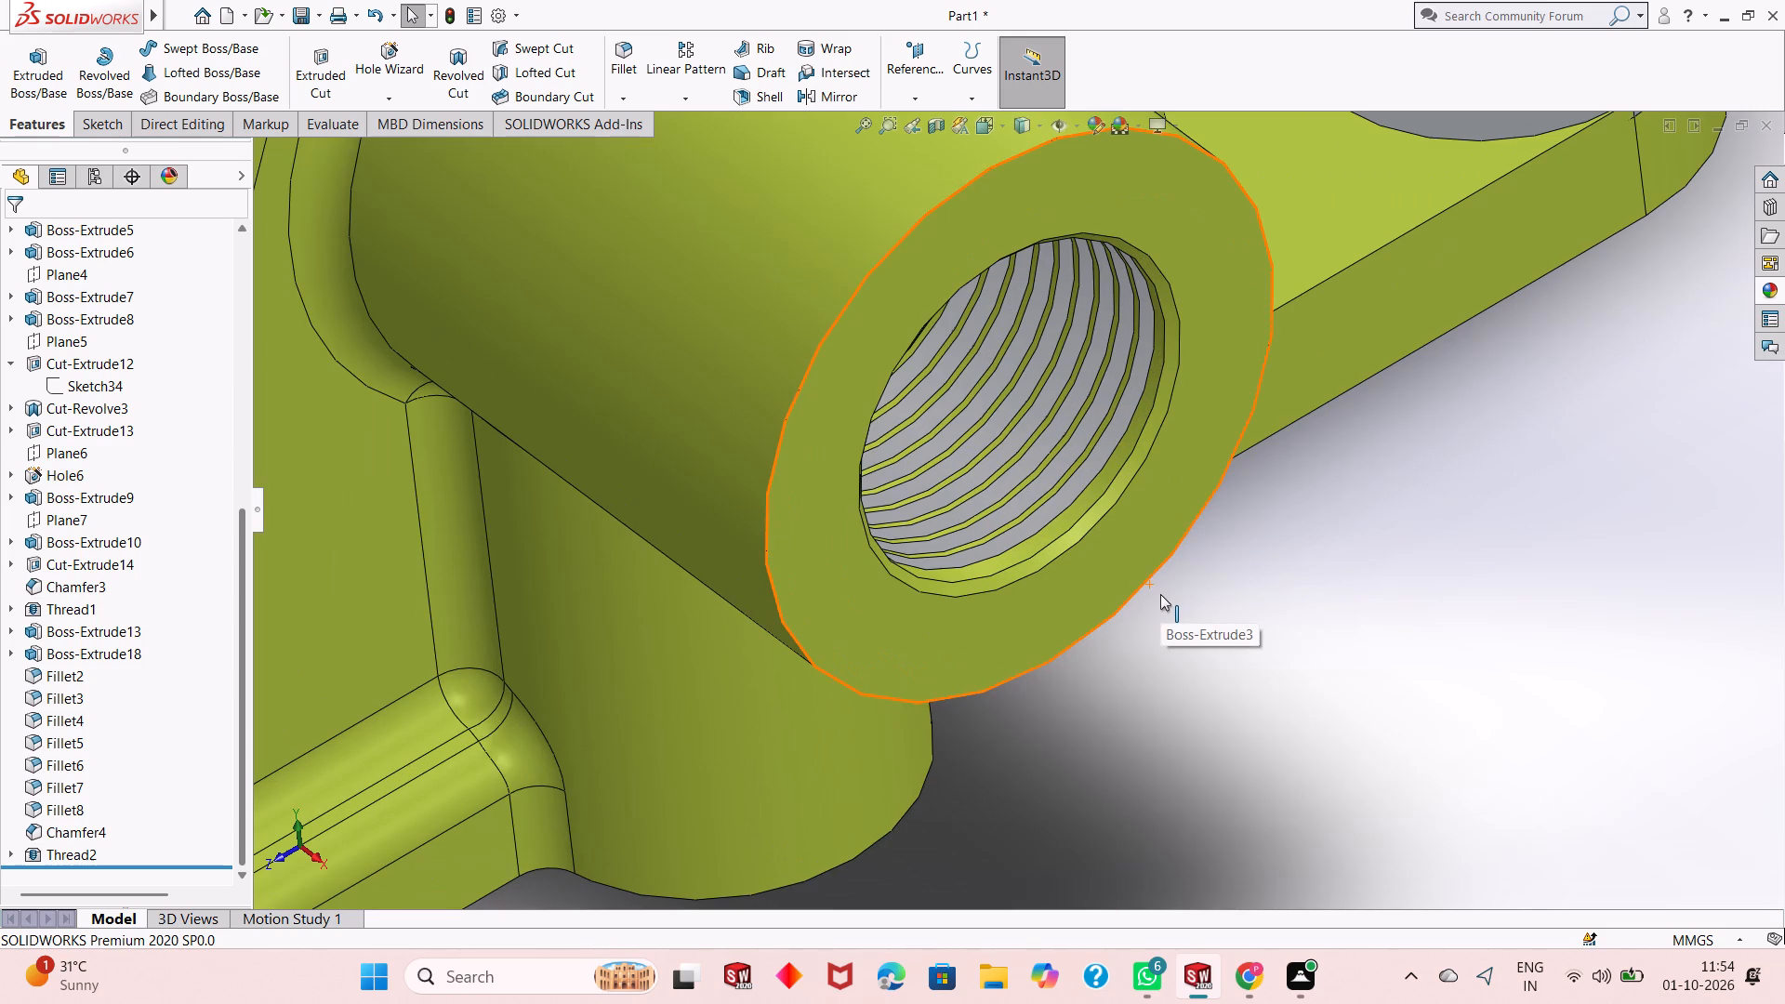
{"action": "left_click", "coordinate": [1770, 286]}
{"action": "left_click_drag", "start_coordinate": [1479, 661], "coordinate": [1399, 642]}
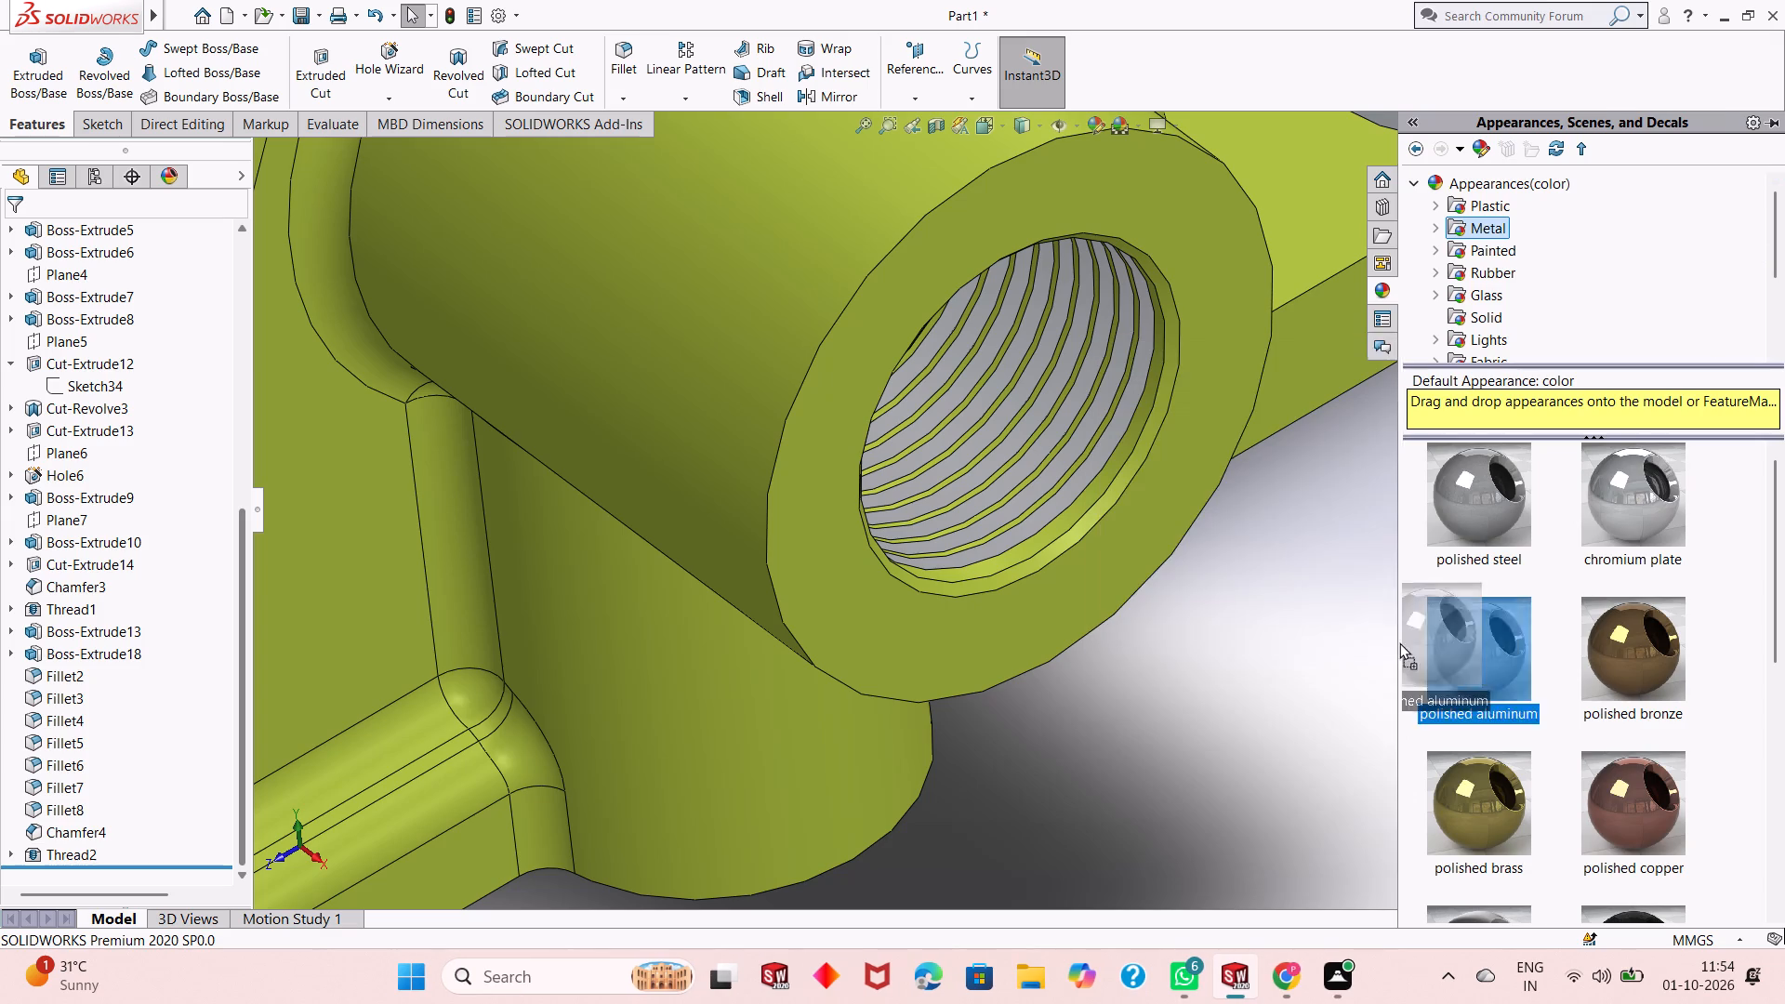
{"action": "left_click_drag", "start_coordinate": [1399, 642], "coordinate": [1078, 510]}
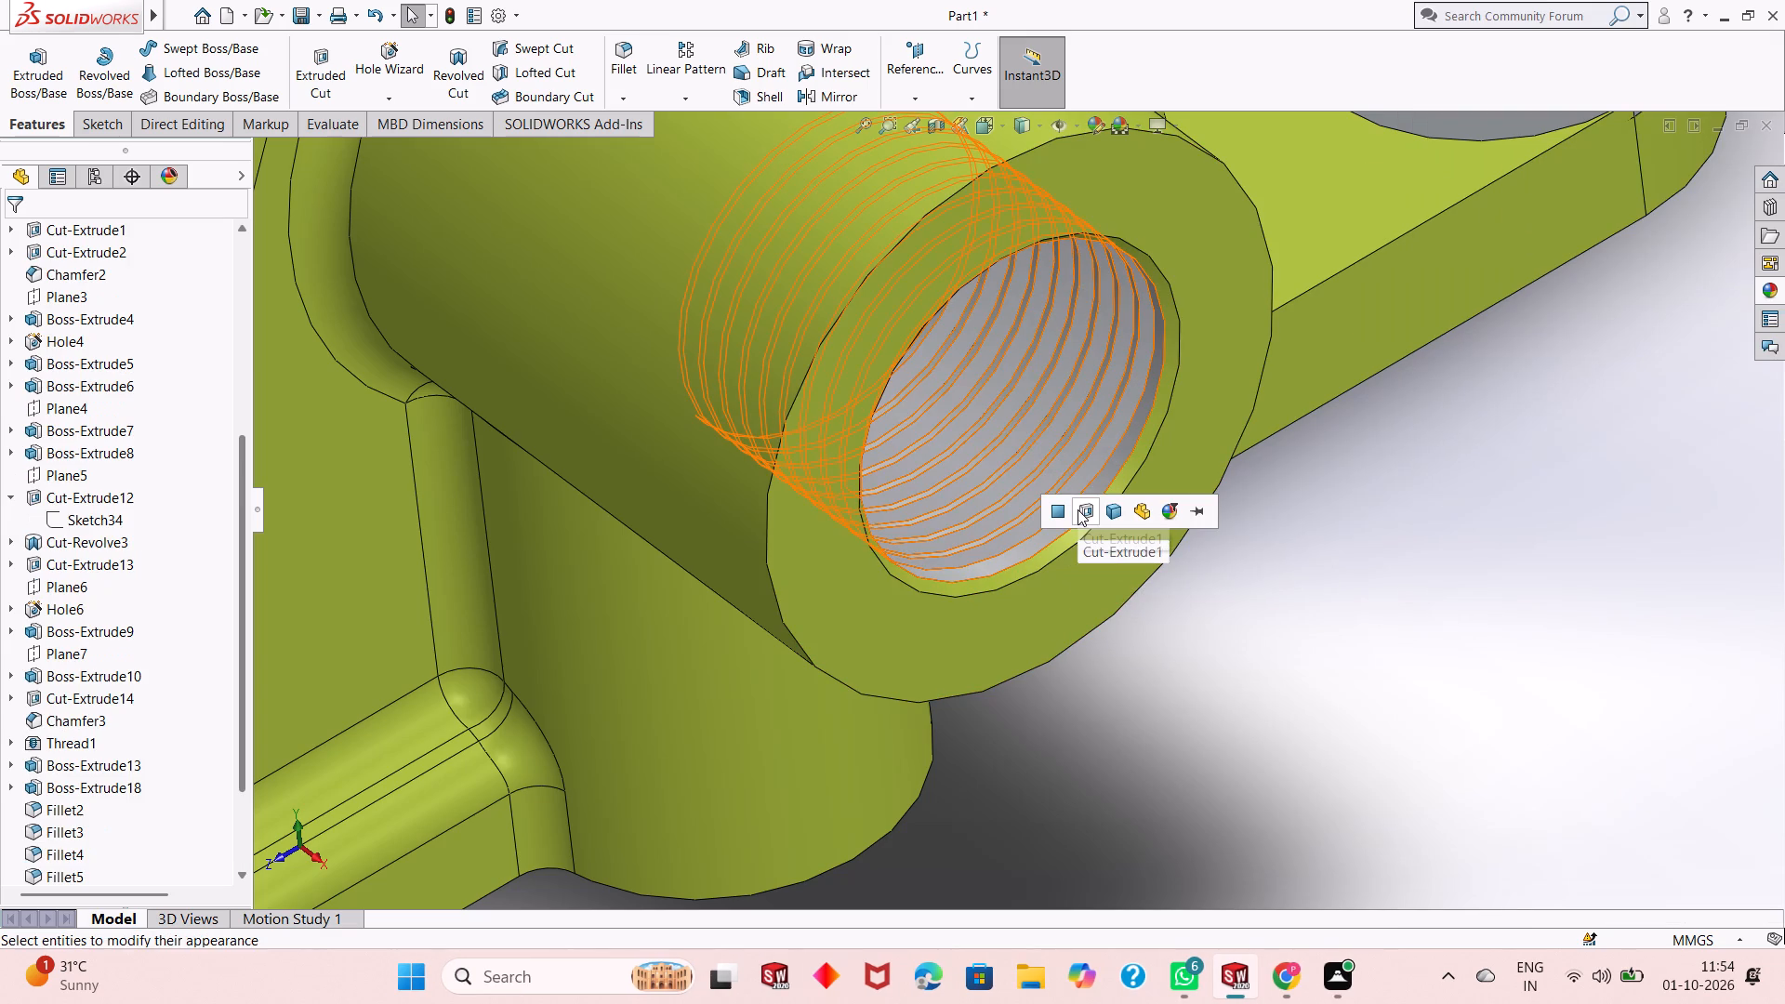
{"action": "left_click", "coordinate": [1078, 509]}
Apply the polished aluminum appearance to the cut-extrude feature forming the bore of the rounded side port.
{"action": "scroll", "coordinate": [1120, 667], "scroll_direction": "up", "scroll_amount": 3}
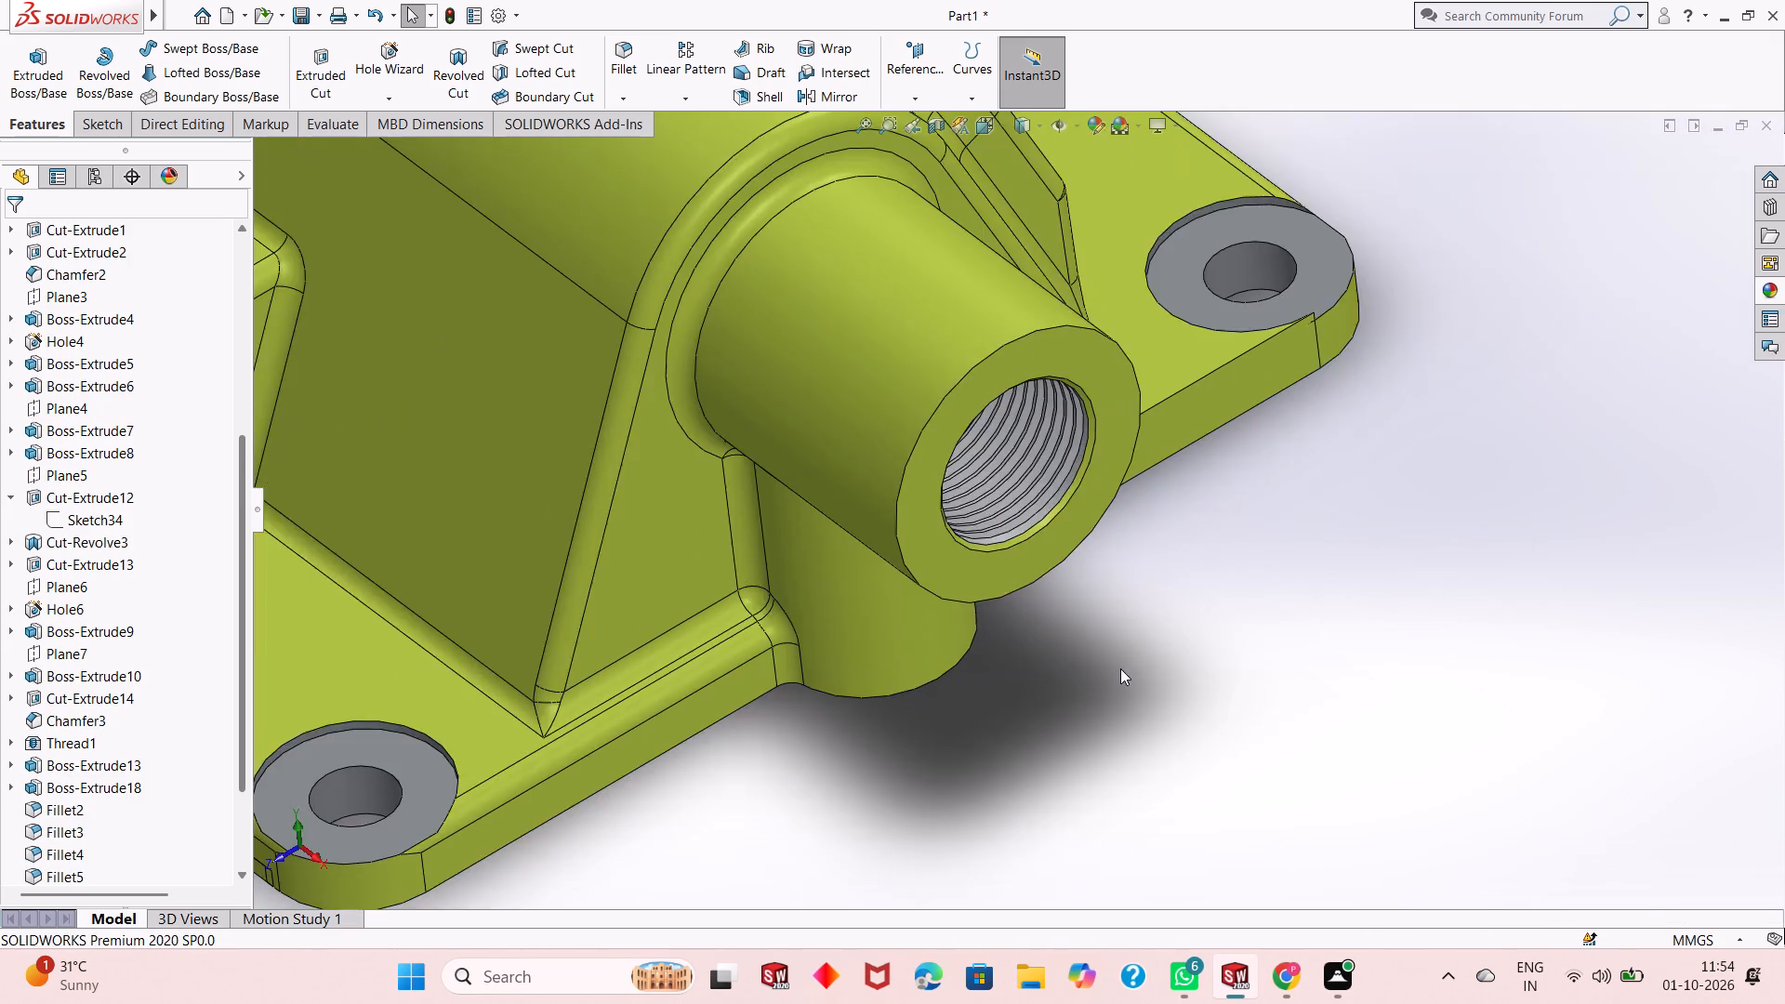
{"action": "scroll", "coordinate": [1120, 668], "scroll_direction": "up", "scroll_amount": 8}
{"action": "scroll", "coordinate": [854, 487], "scroll_direction": "down", "scroll_amount": 2}
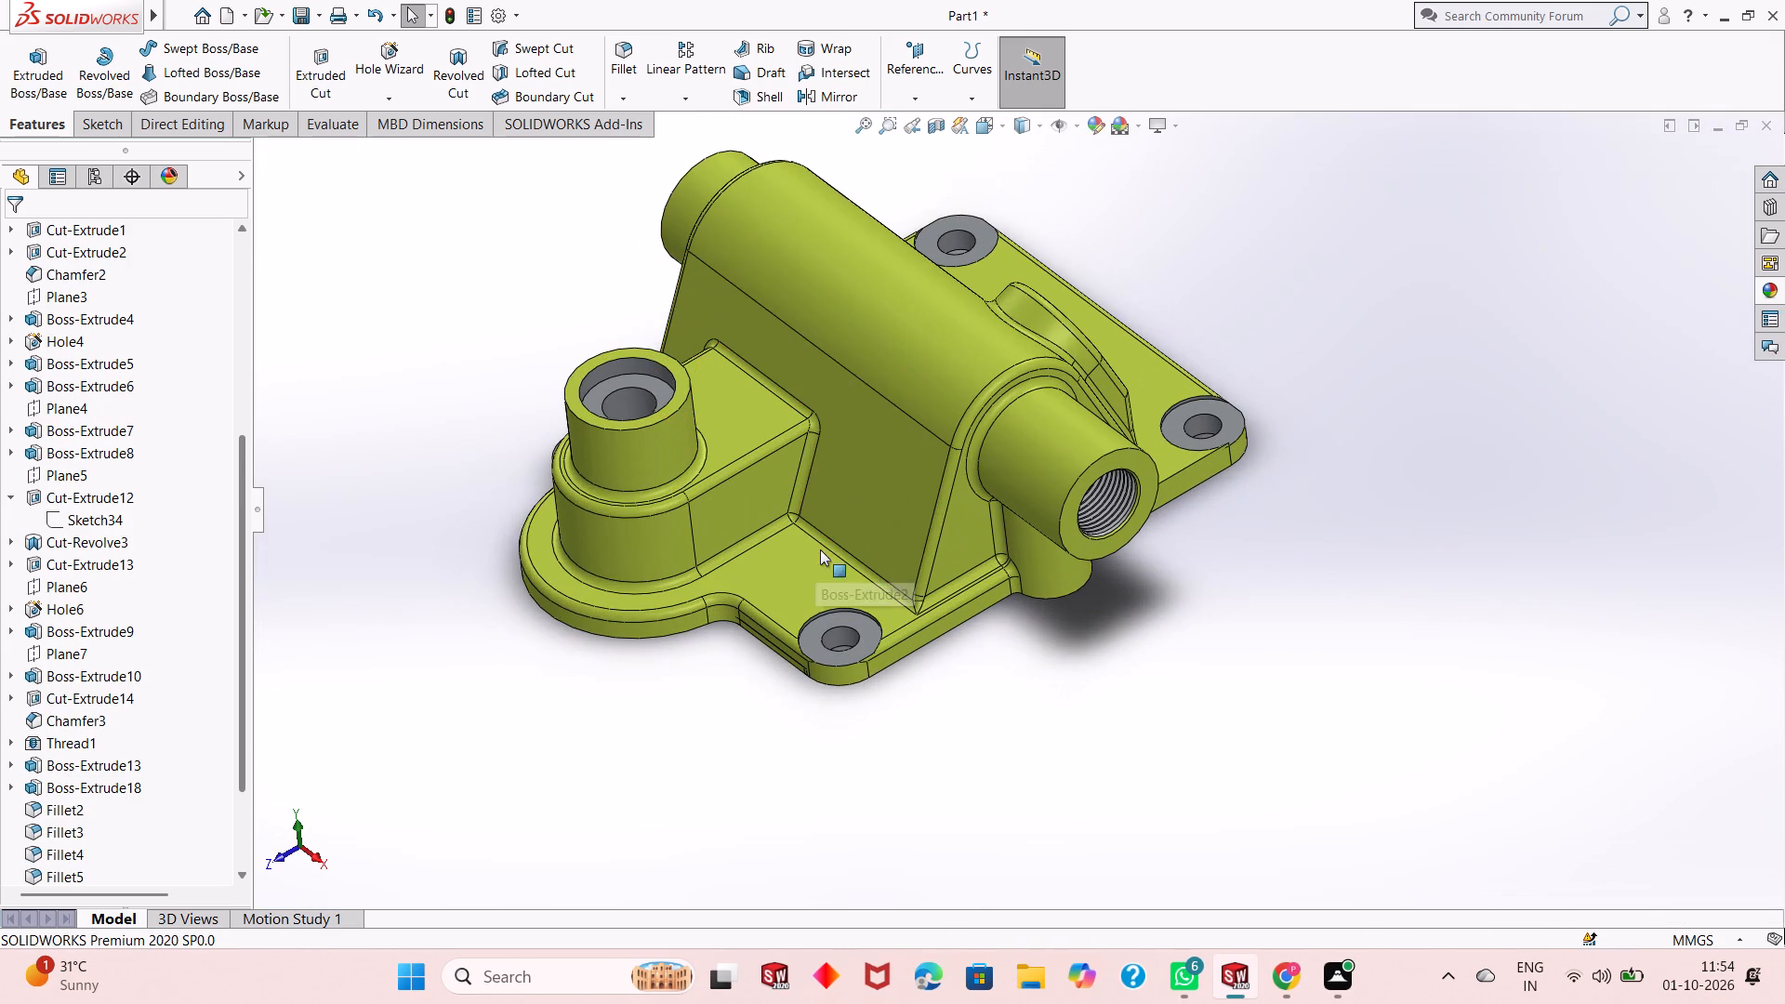
{"action": "middle_click_drag", "start_coordinate": [1125, 604], "coordinate": [896, 469]}
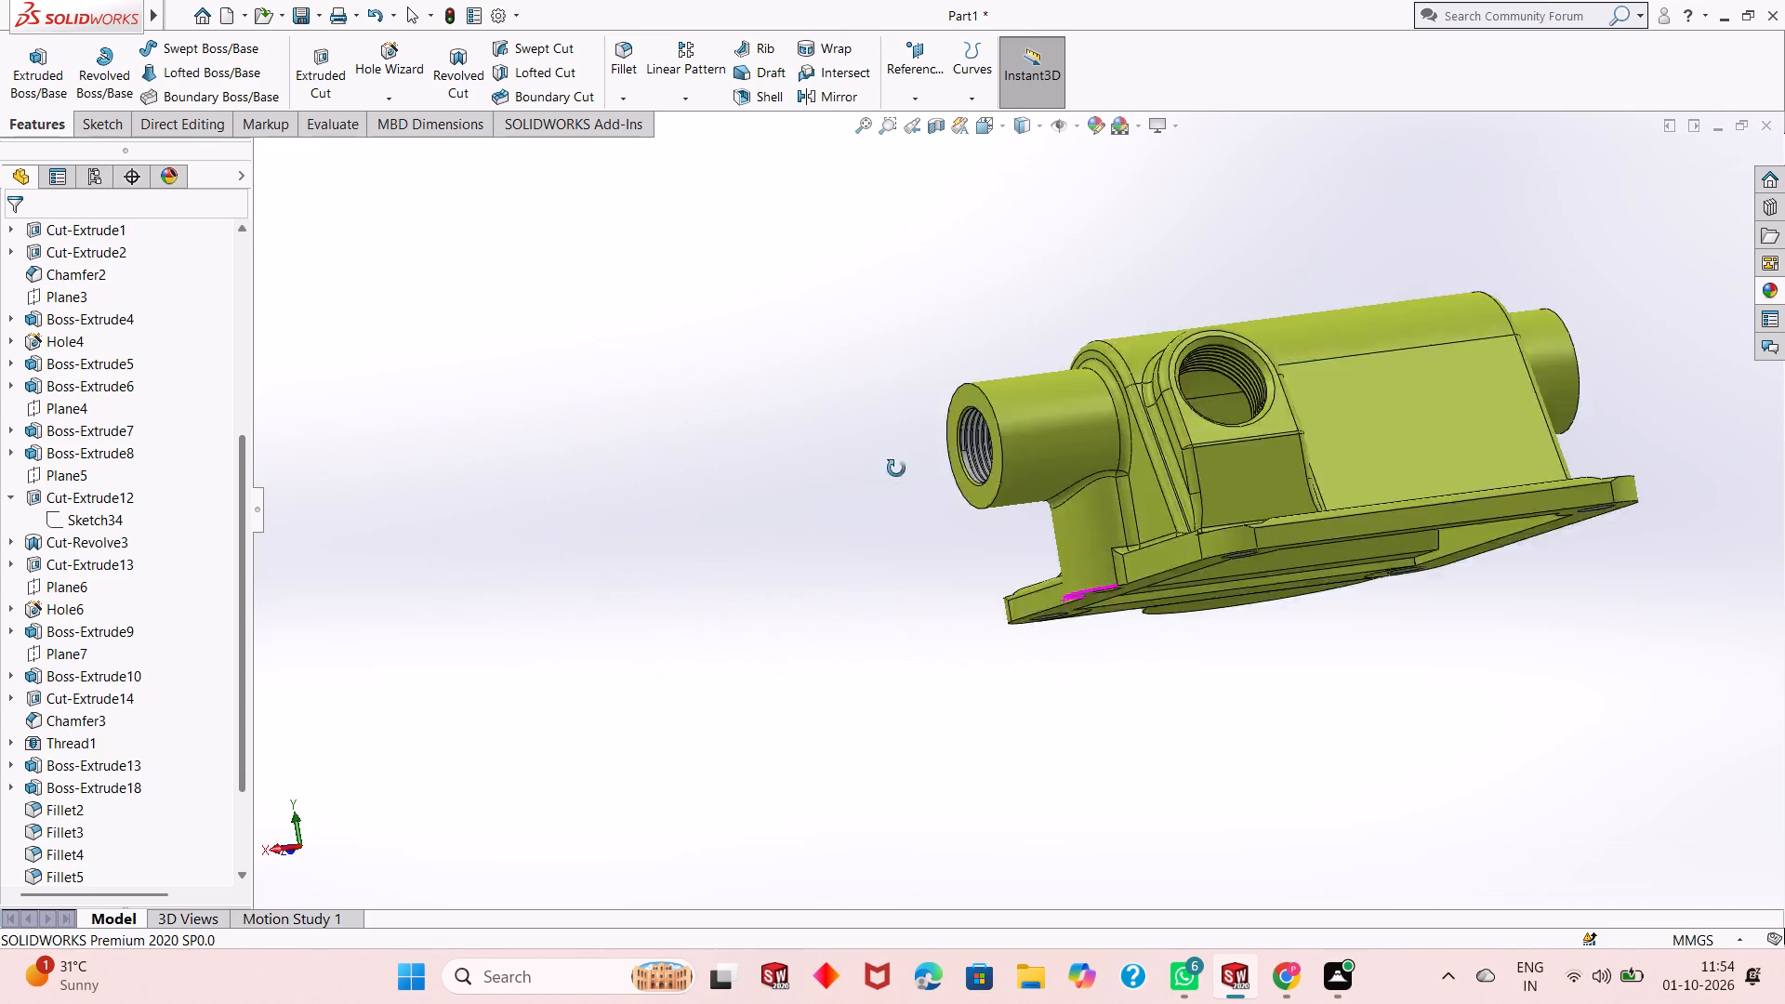
{"action": "middle_click_drag", "start_coordinate": [896, 469], "coordinate": [730, 576]}
{"action": "scroll", "coordinate": [999, 490], "scroll_direction": "down", "scroll_amount": 2}
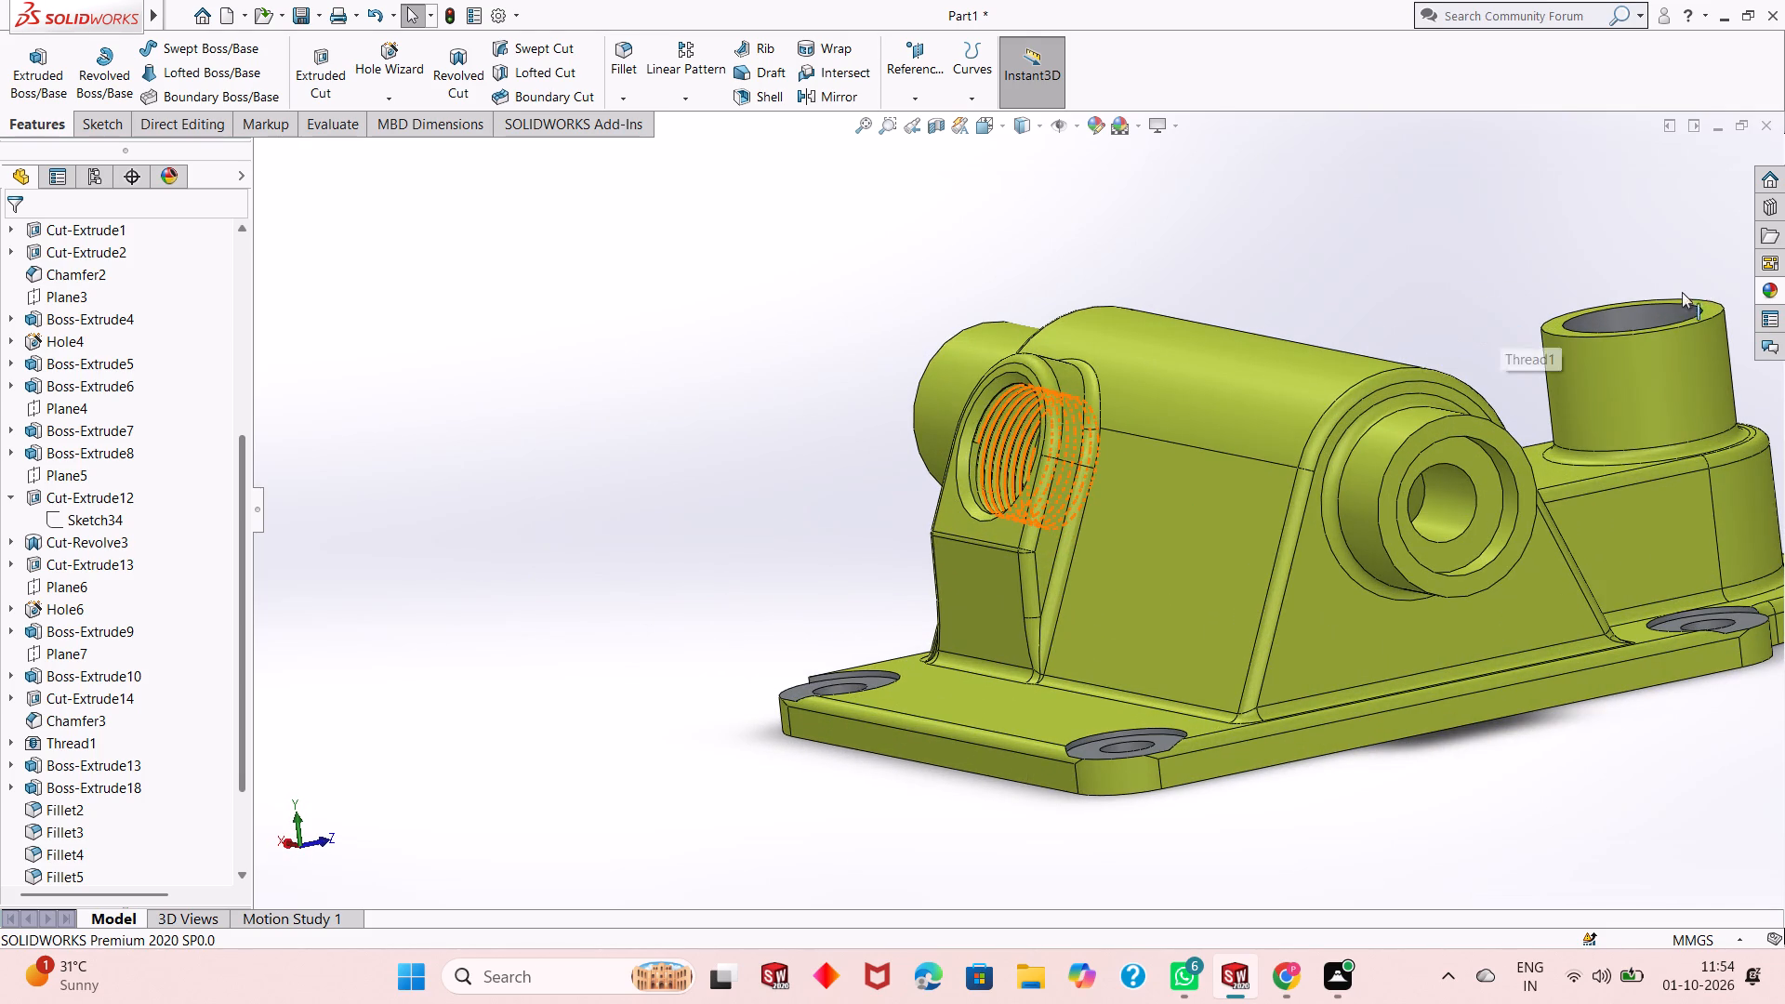
{"action": "left_click", "coordinate": [1781, 297]}
{"action": "left_click_drag", "start_coordinate": [1467, 643], "coordinate": [1011, 489]}
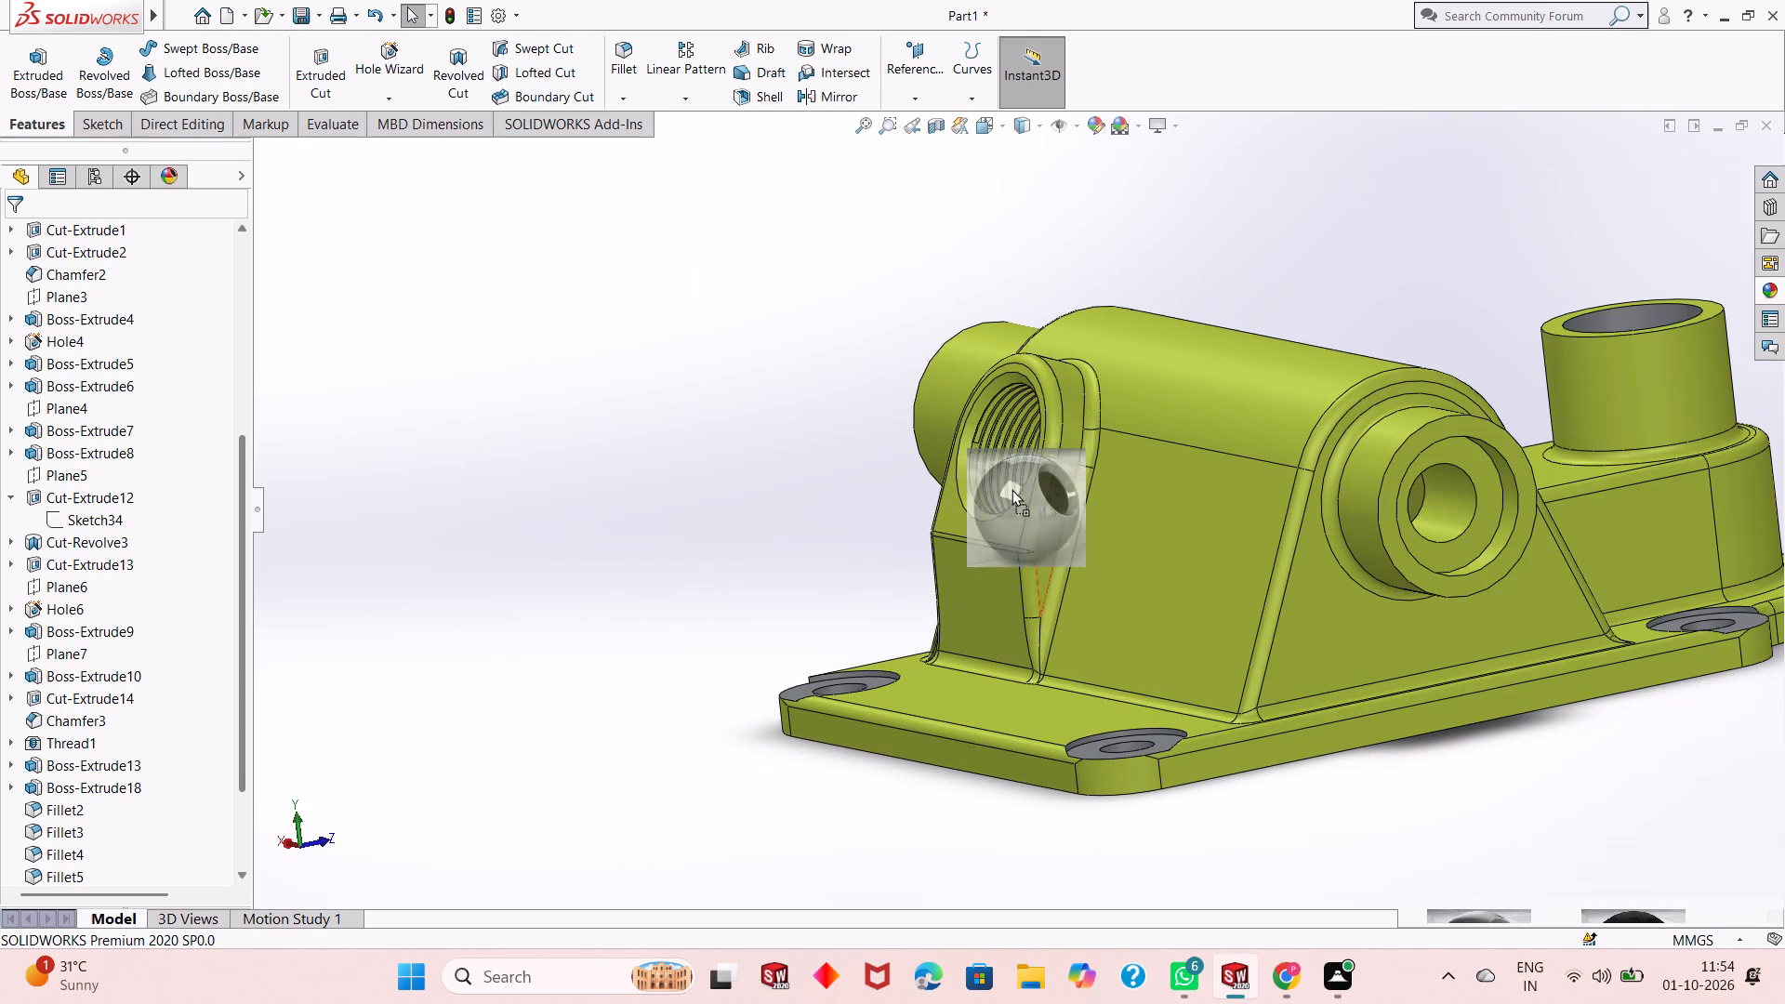
{"action": "left_click_drag", "start_coordinate": [1011, 489], "coordinate": [977, 449]}
{"action": "left_click", "coordinate": [978, 449]}
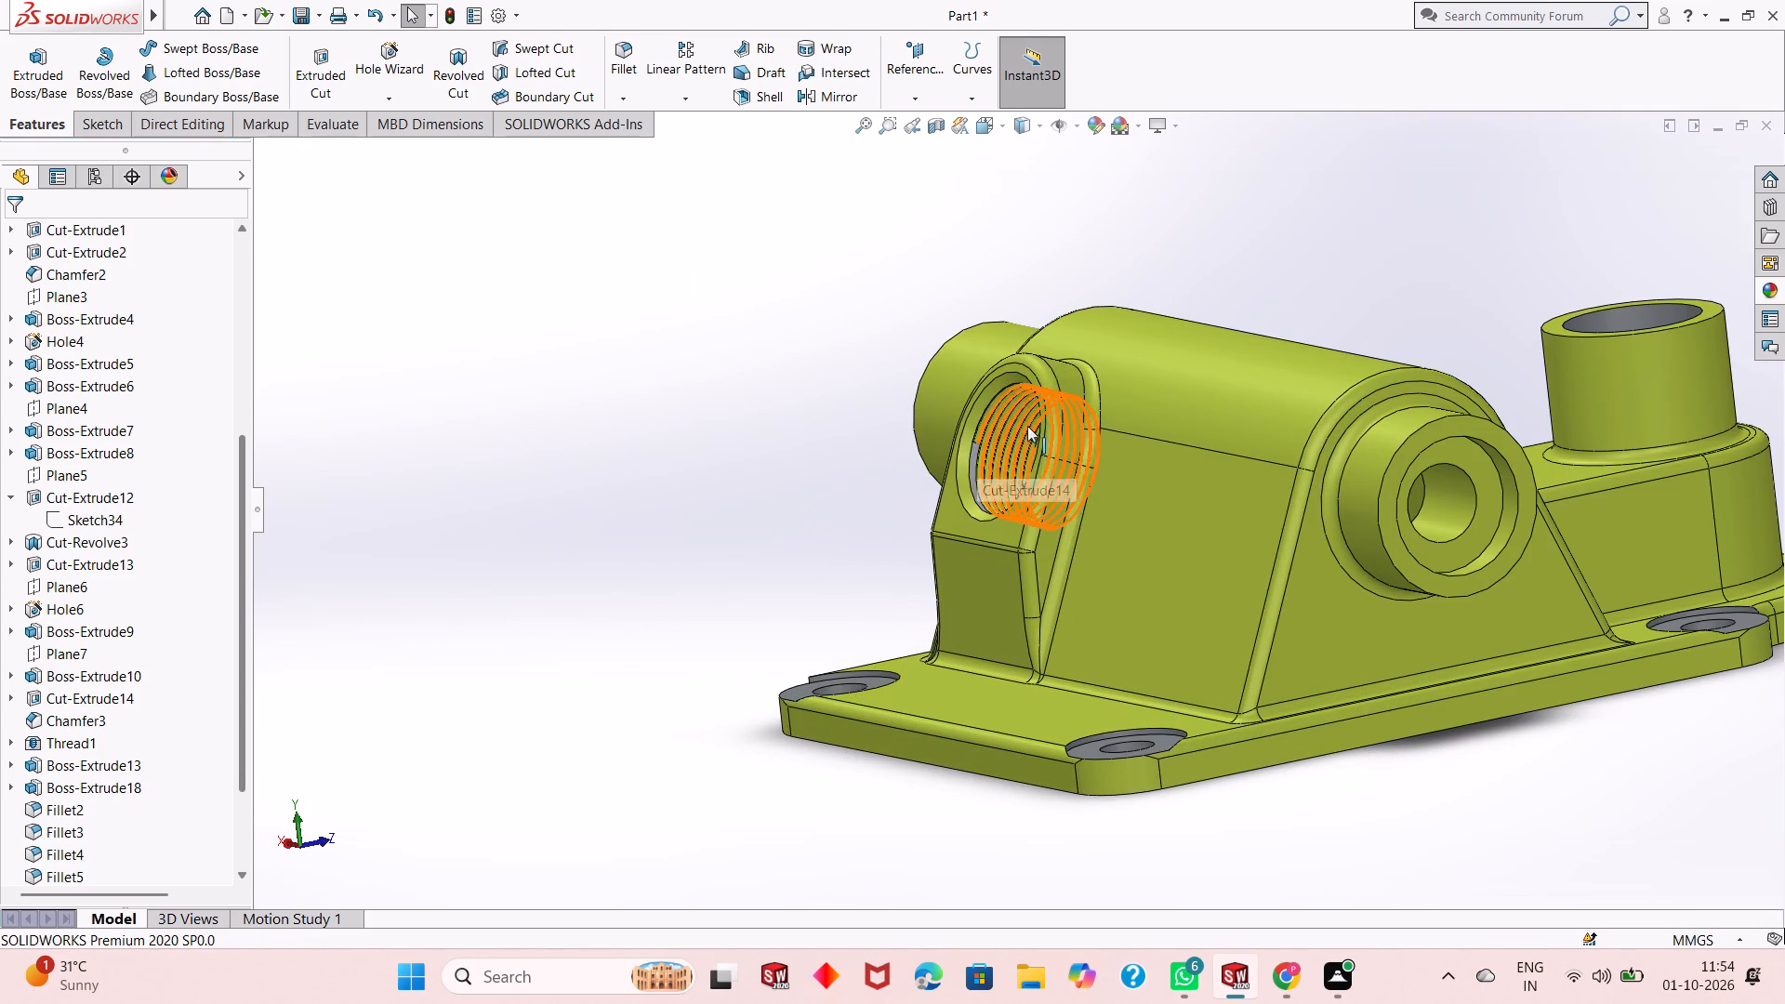
Apply the polished aluminum appearance to the thread feature inside the rounded side port.
{"action": "scroll", "coordinate": [1027, 426], "scroll_direction": "down", "scroll_amount": 4}
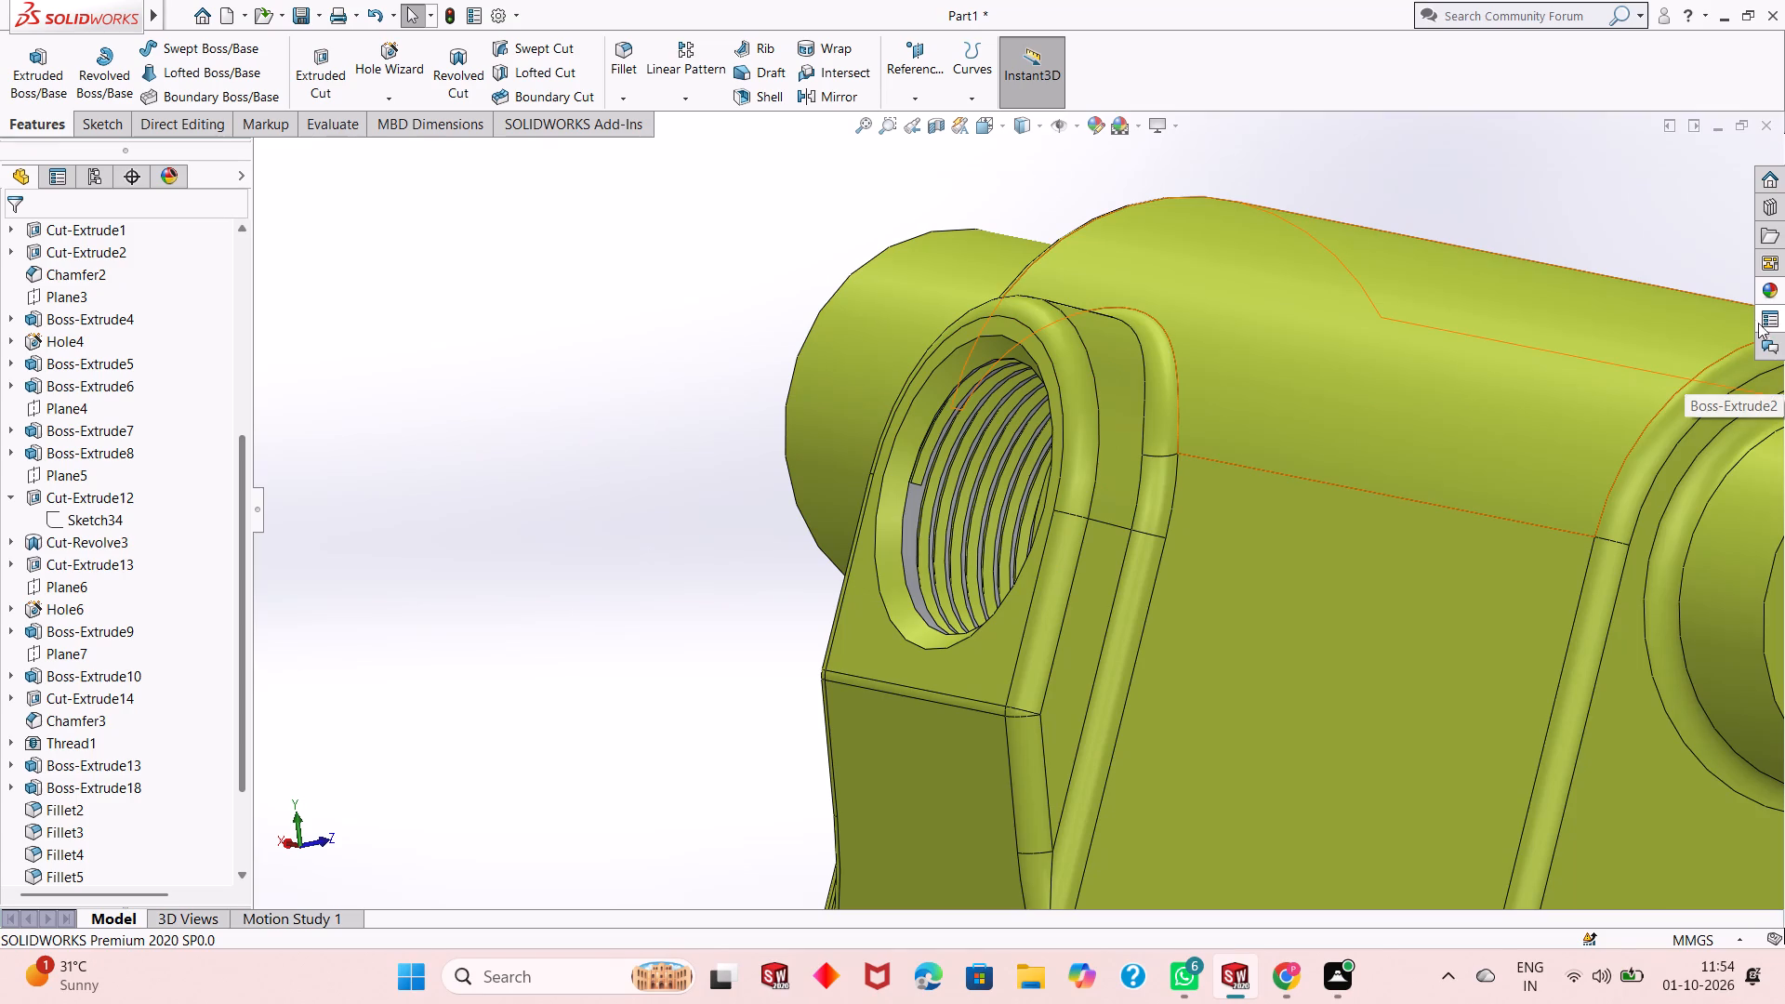
{"action": "left_click", "coordinate": [1772, 293]}
{"action": "left_click_drag", "start_coordinate": [1454, 646], "coordinate": [945, 481]}
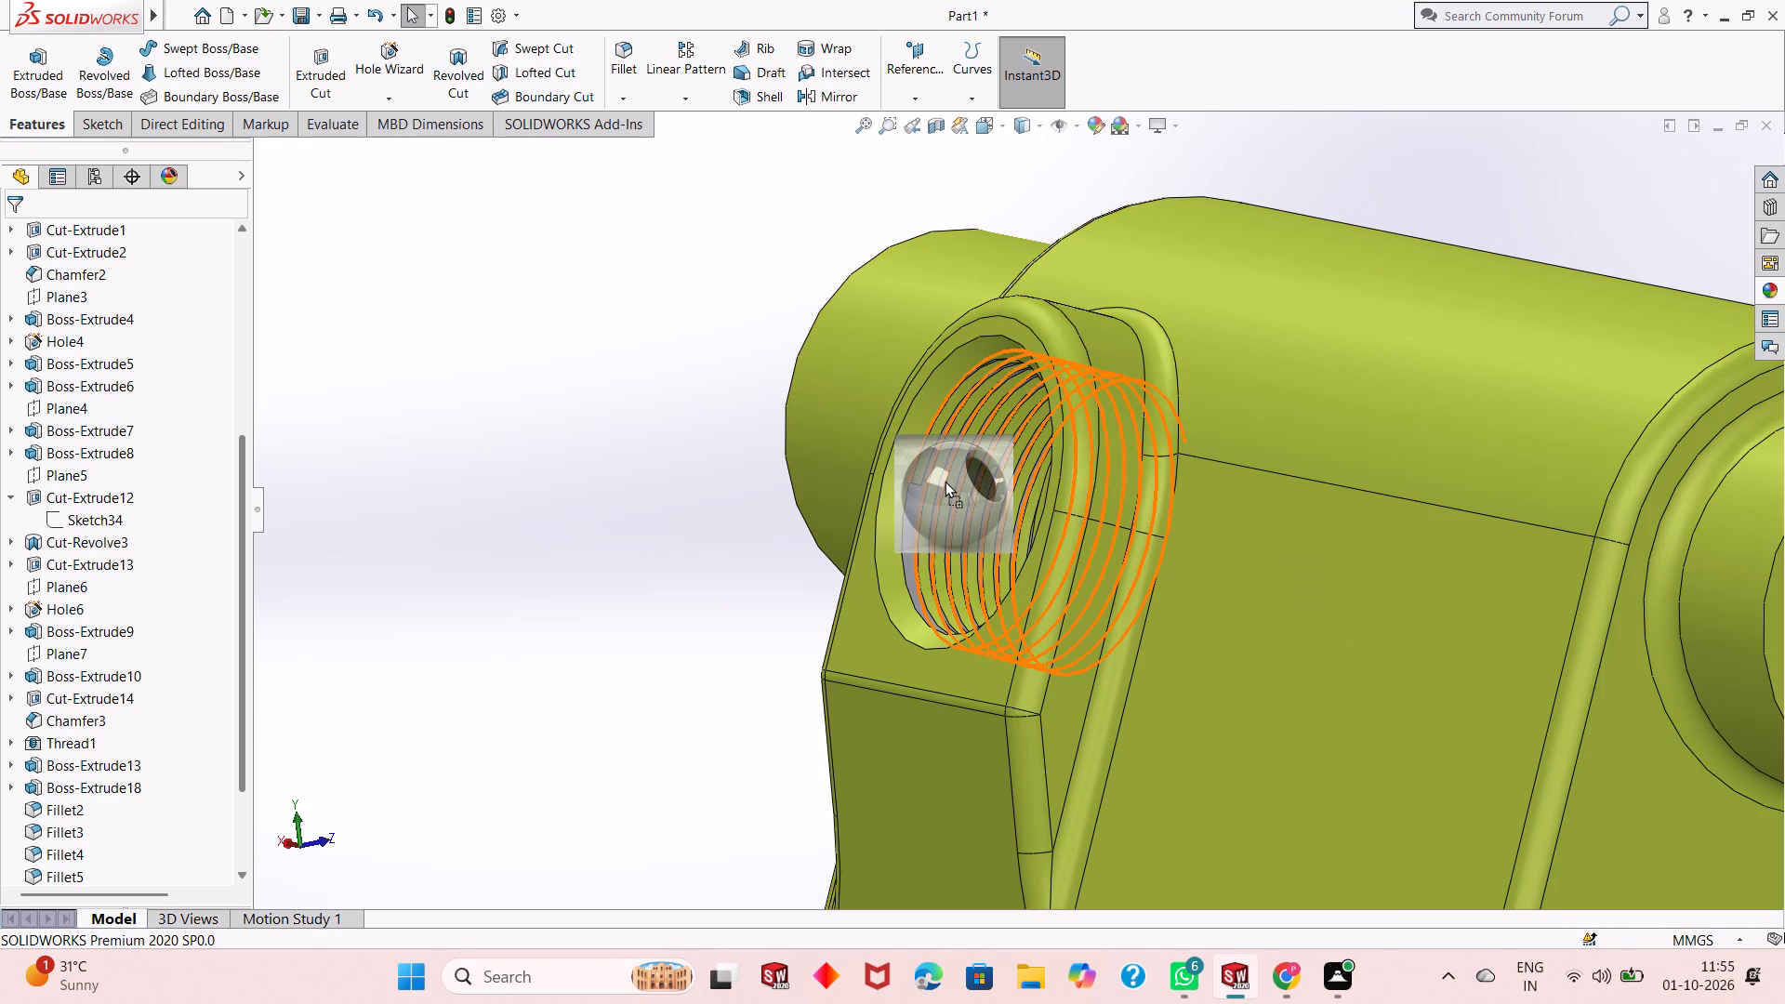
{"action": "left_click_drag", "start_coordinate": [945, 481], "coordinate": [933, 481]}
{"action": "left_click", "coordinate": [933, 481]}
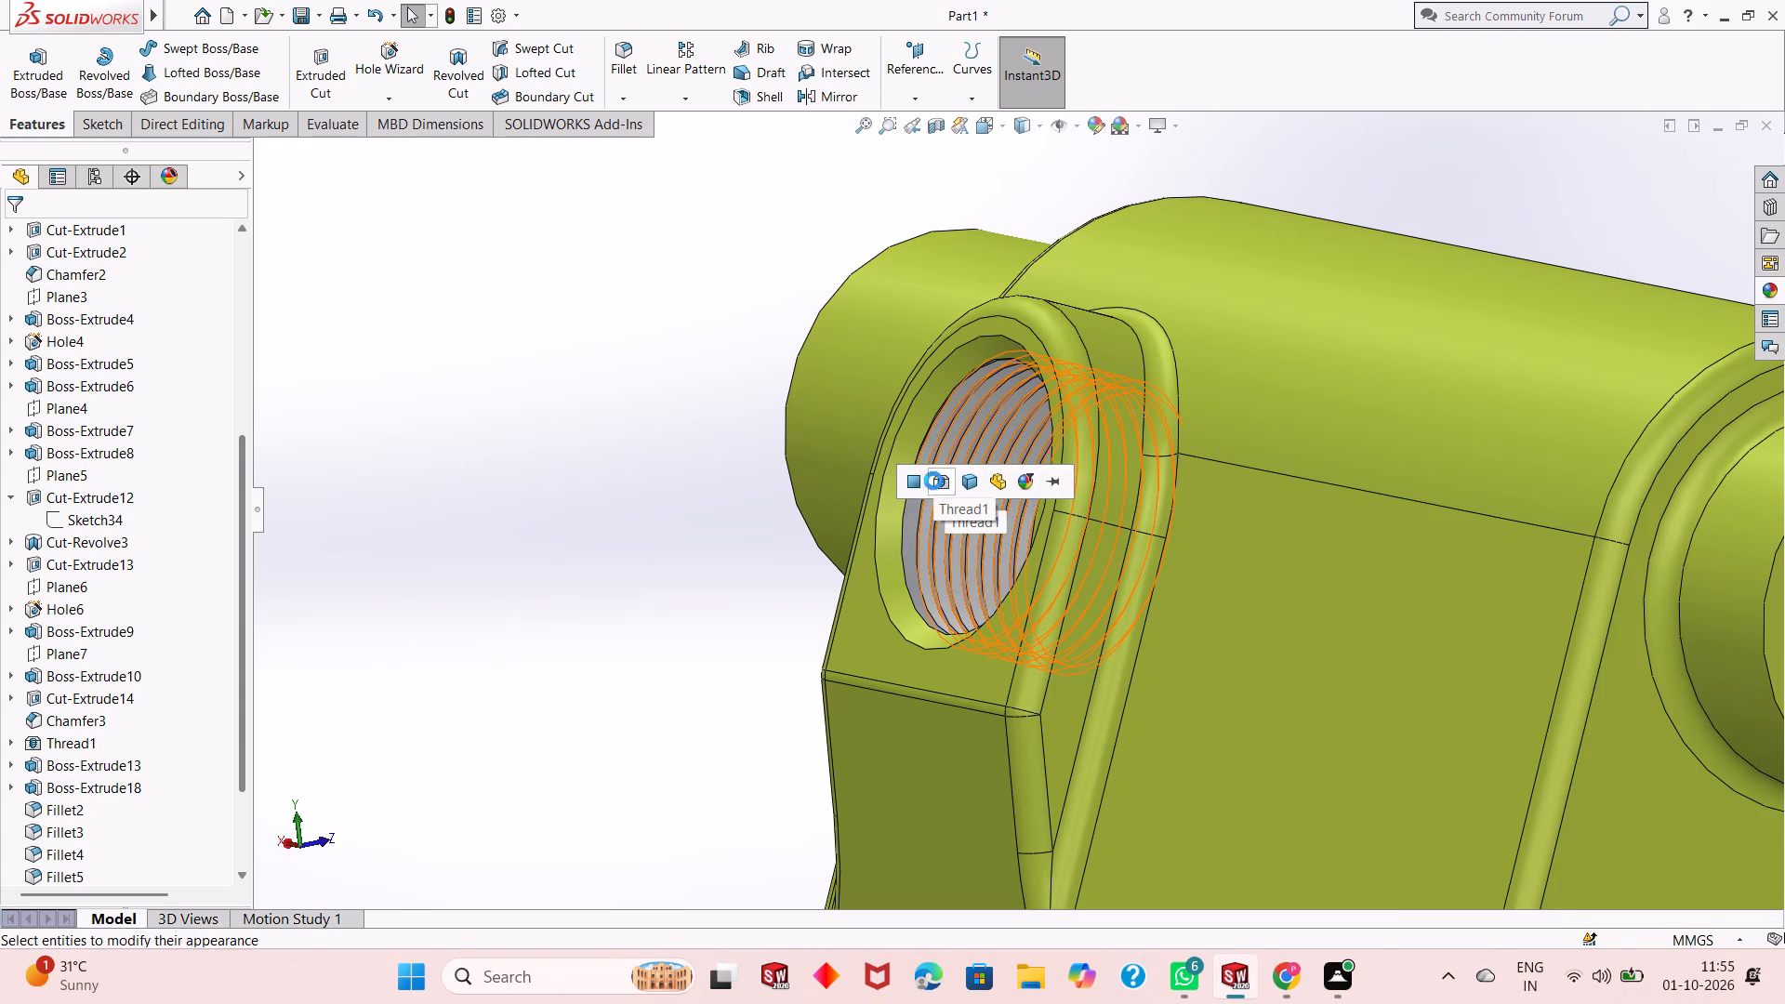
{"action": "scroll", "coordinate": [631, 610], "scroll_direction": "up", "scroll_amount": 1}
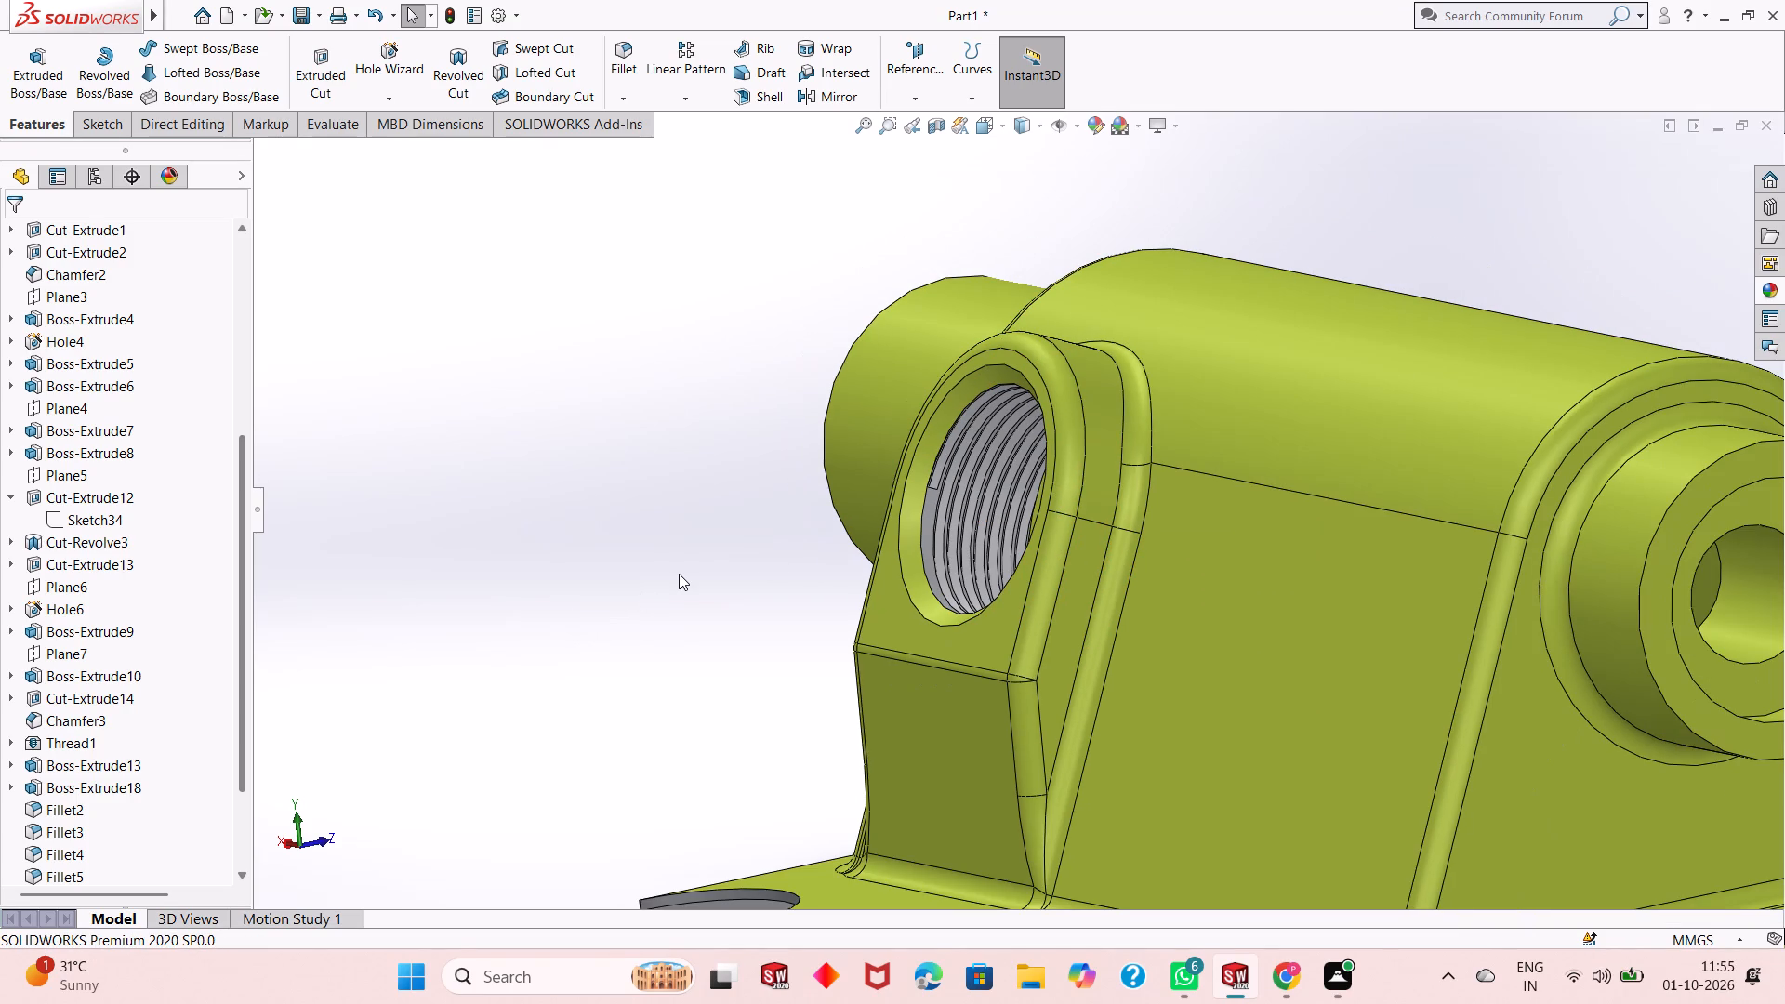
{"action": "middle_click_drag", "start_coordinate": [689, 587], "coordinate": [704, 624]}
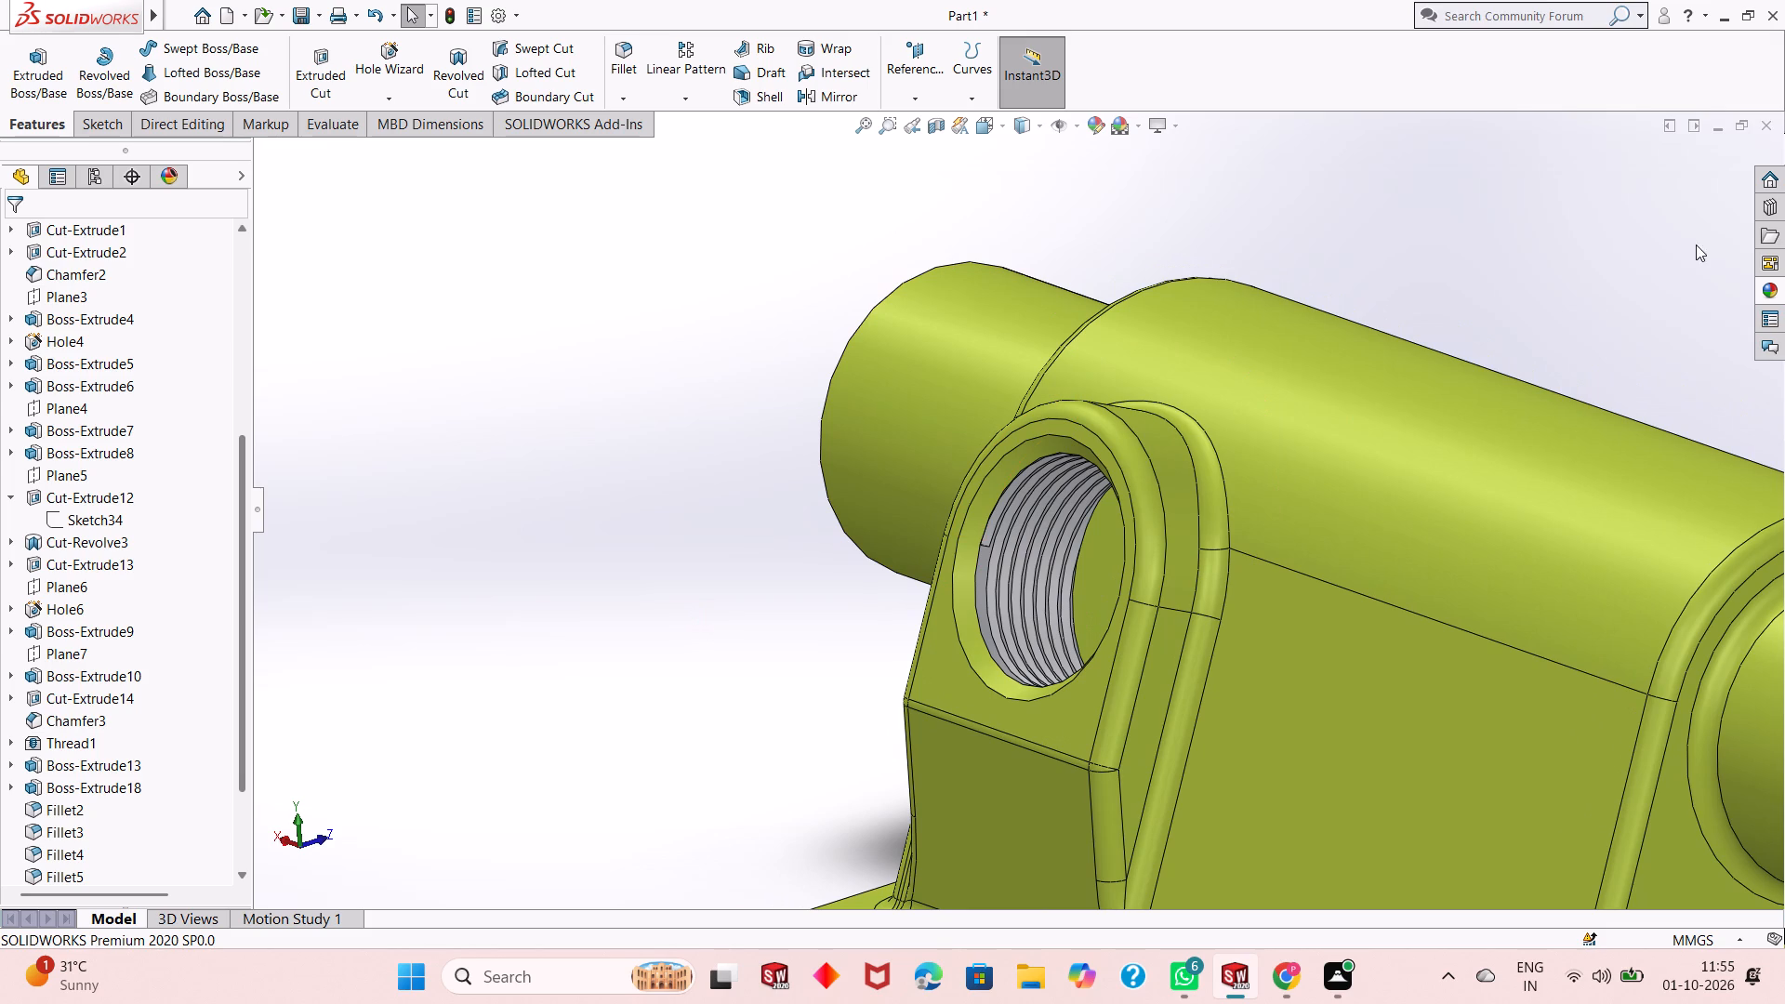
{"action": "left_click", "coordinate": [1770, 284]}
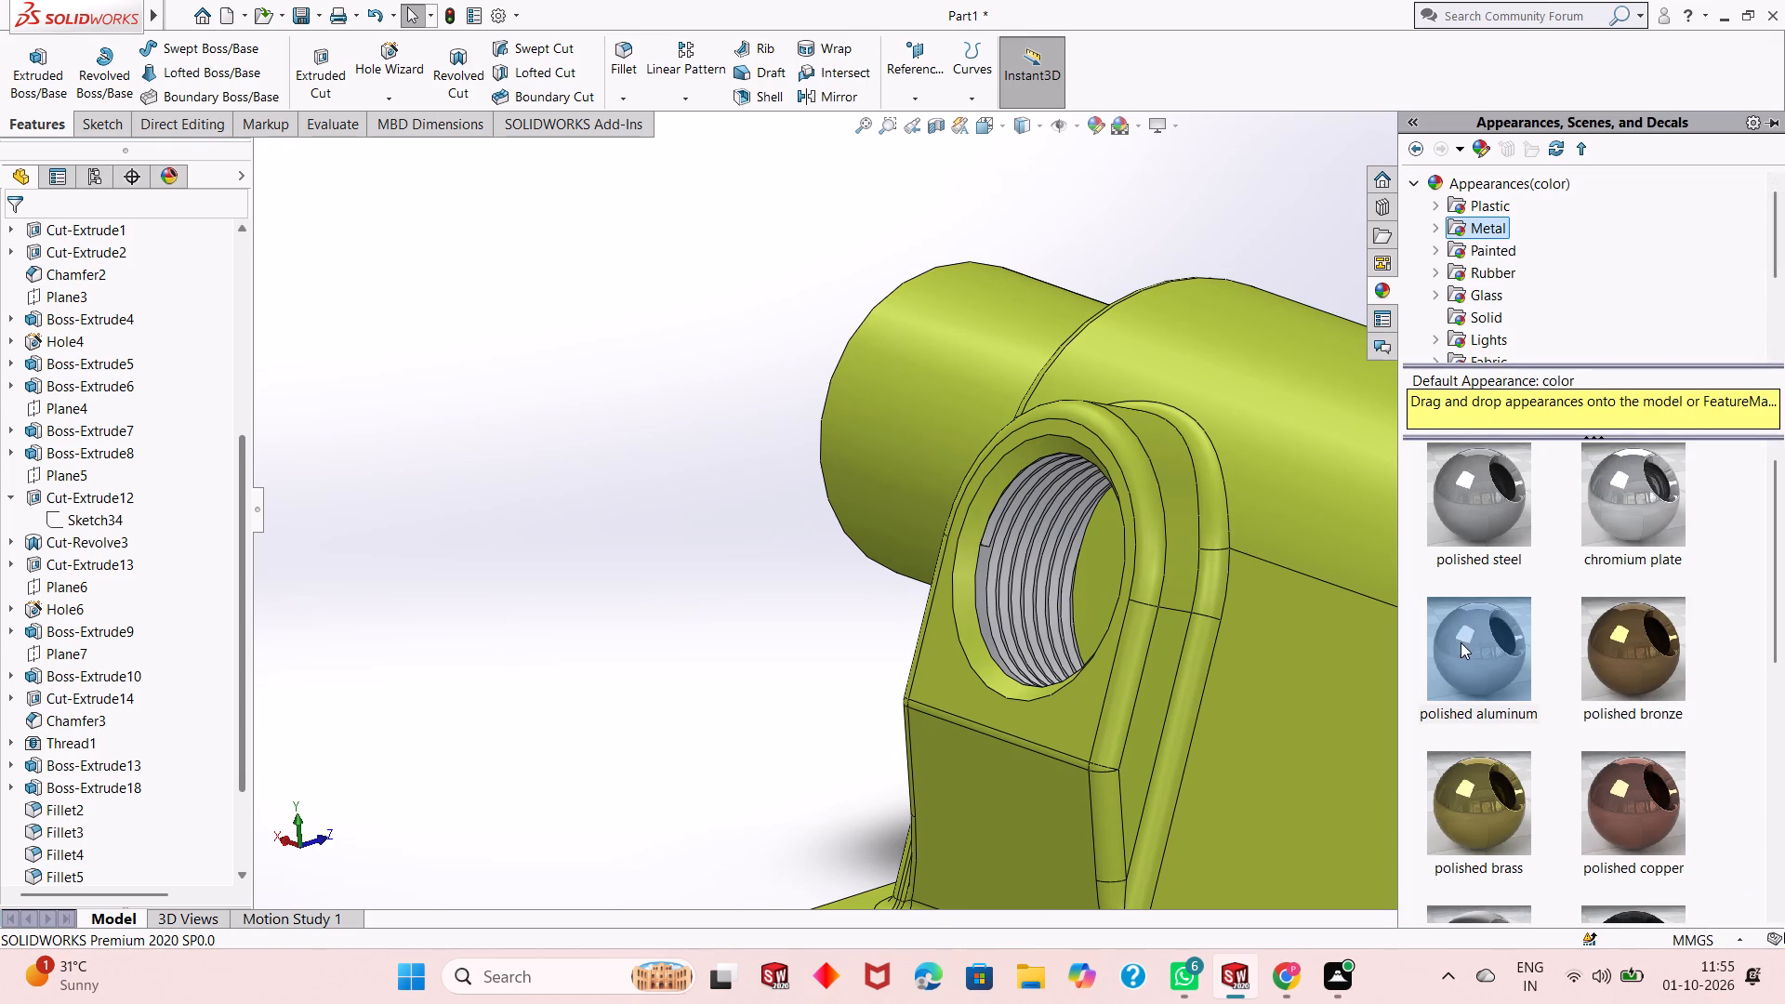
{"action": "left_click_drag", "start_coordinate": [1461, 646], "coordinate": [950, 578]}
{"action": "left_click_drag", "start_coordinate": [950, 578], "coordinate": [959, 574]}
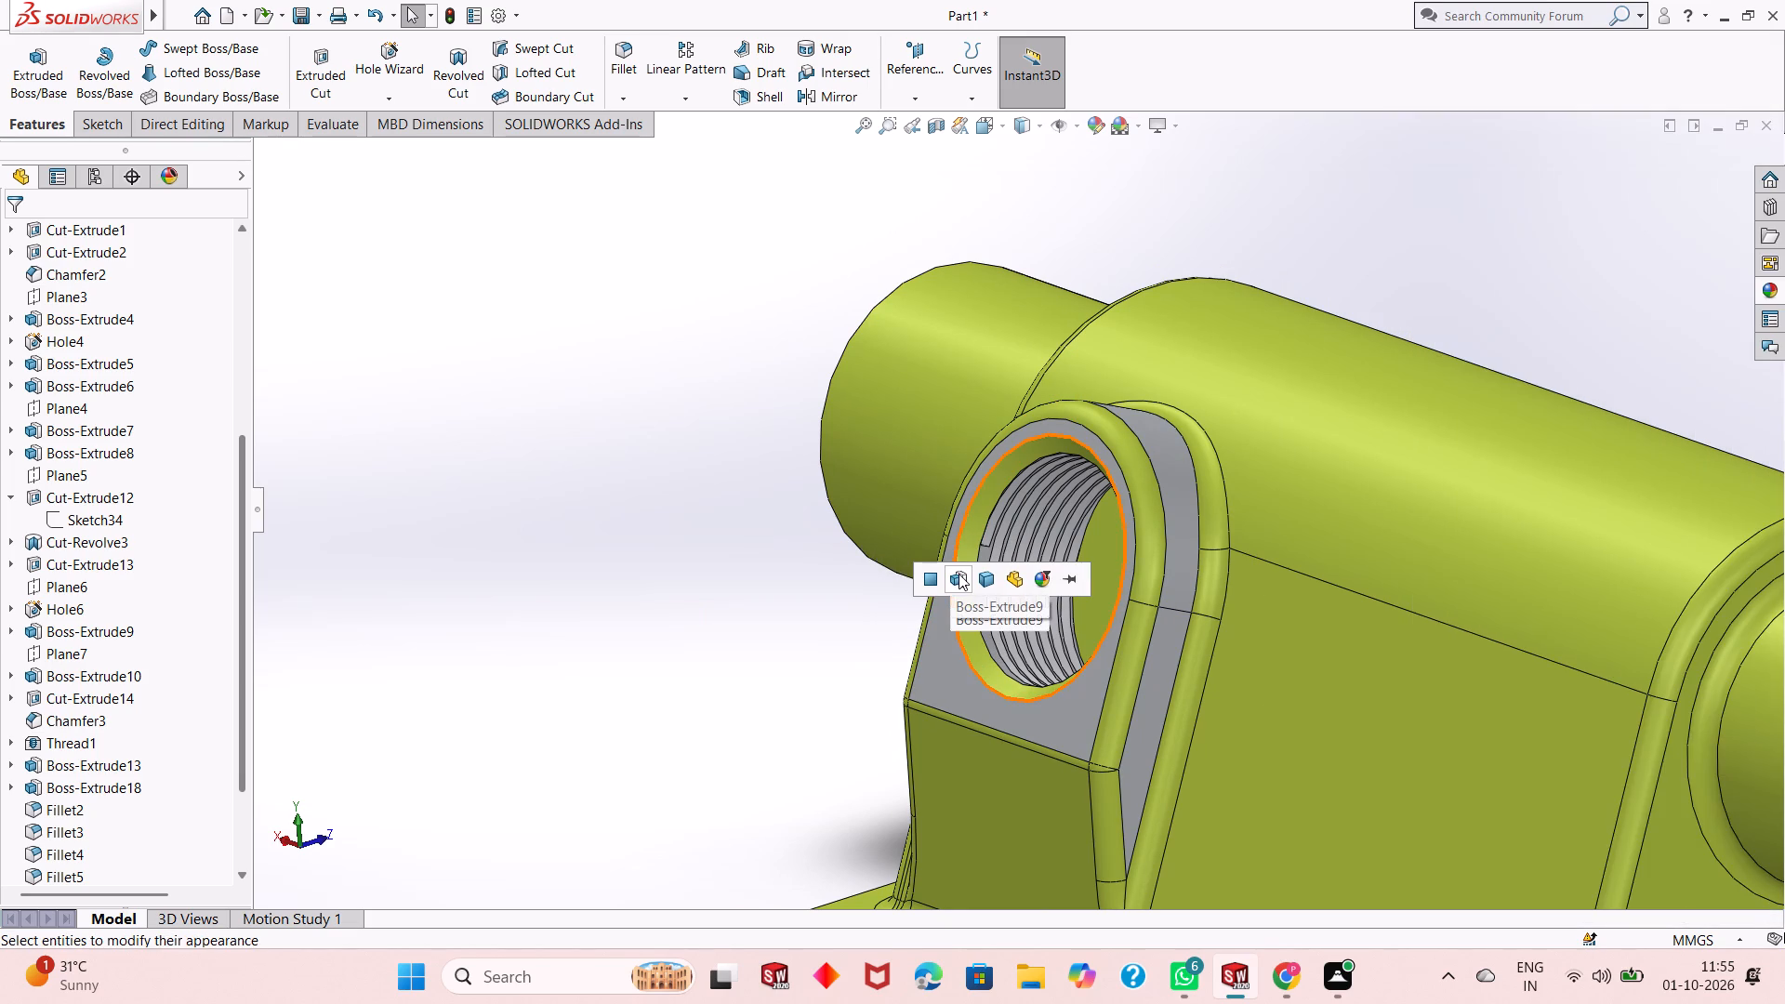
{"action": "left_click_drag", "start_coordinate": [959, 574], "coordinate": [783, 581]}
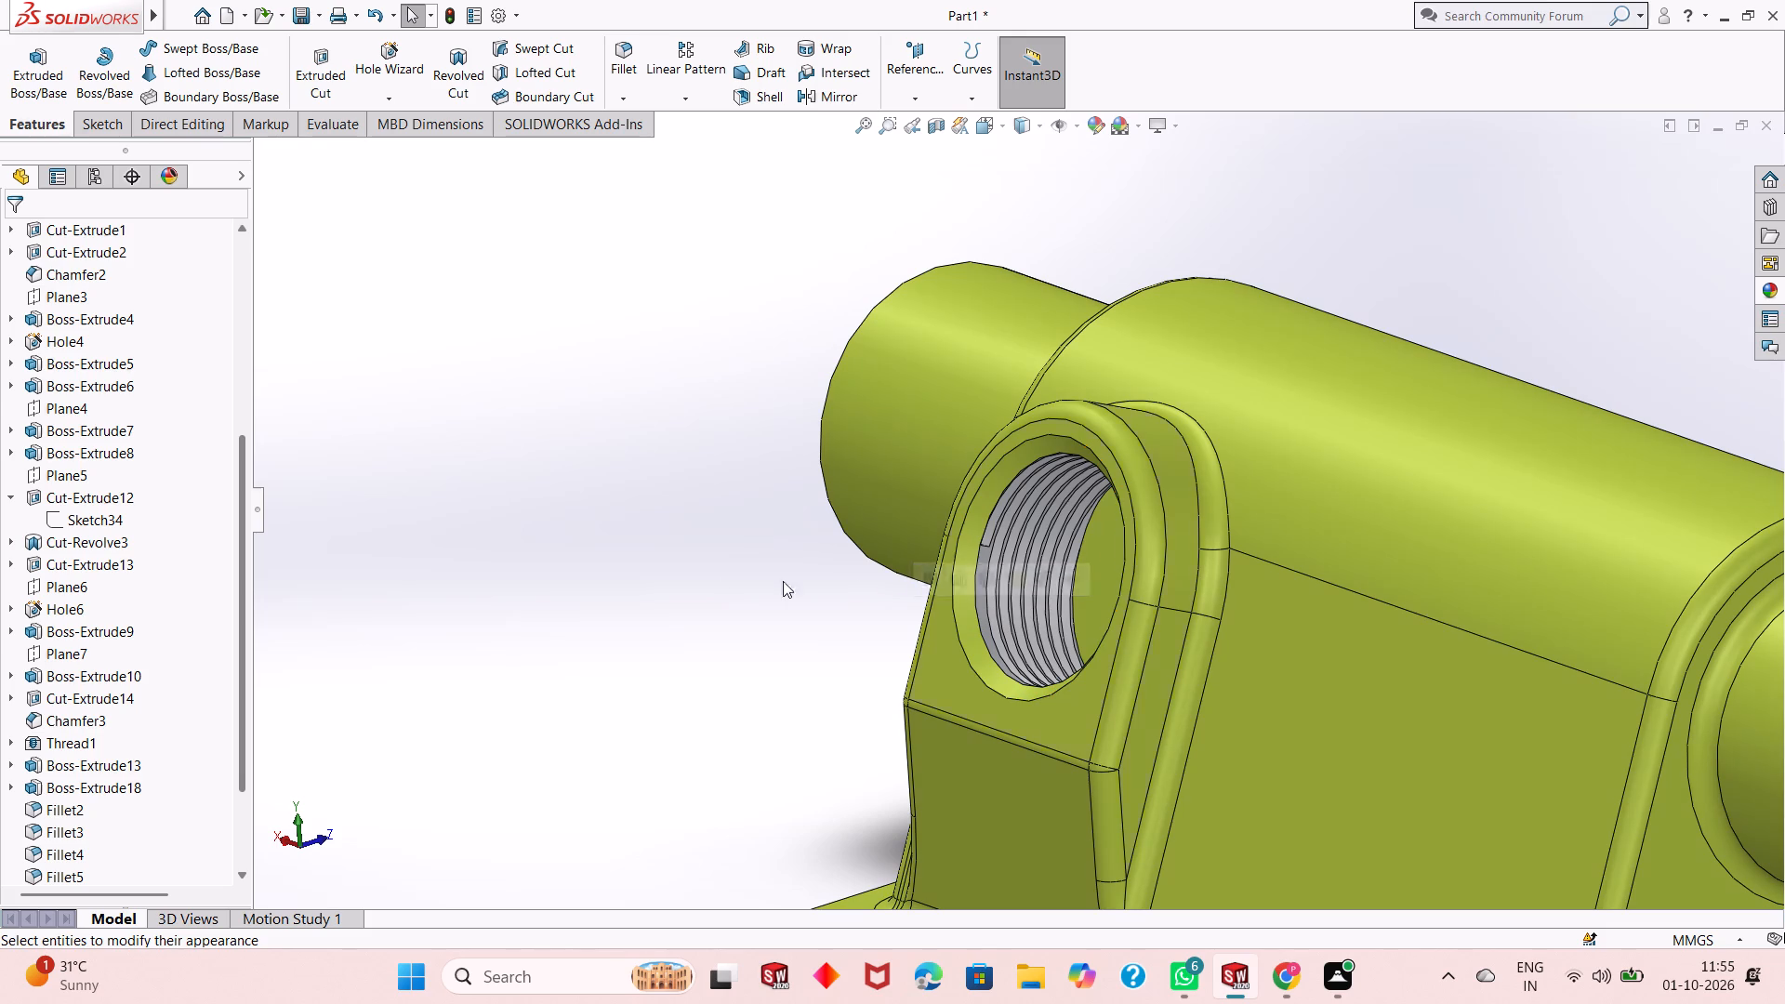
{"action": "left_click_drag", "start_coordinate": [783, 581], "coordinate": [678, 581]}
Apply the polished aluminum appearance to the entry chamfer of the rounded side port's threaded bore.
{"action": "left_click", "coordinate": [1766, 292]}
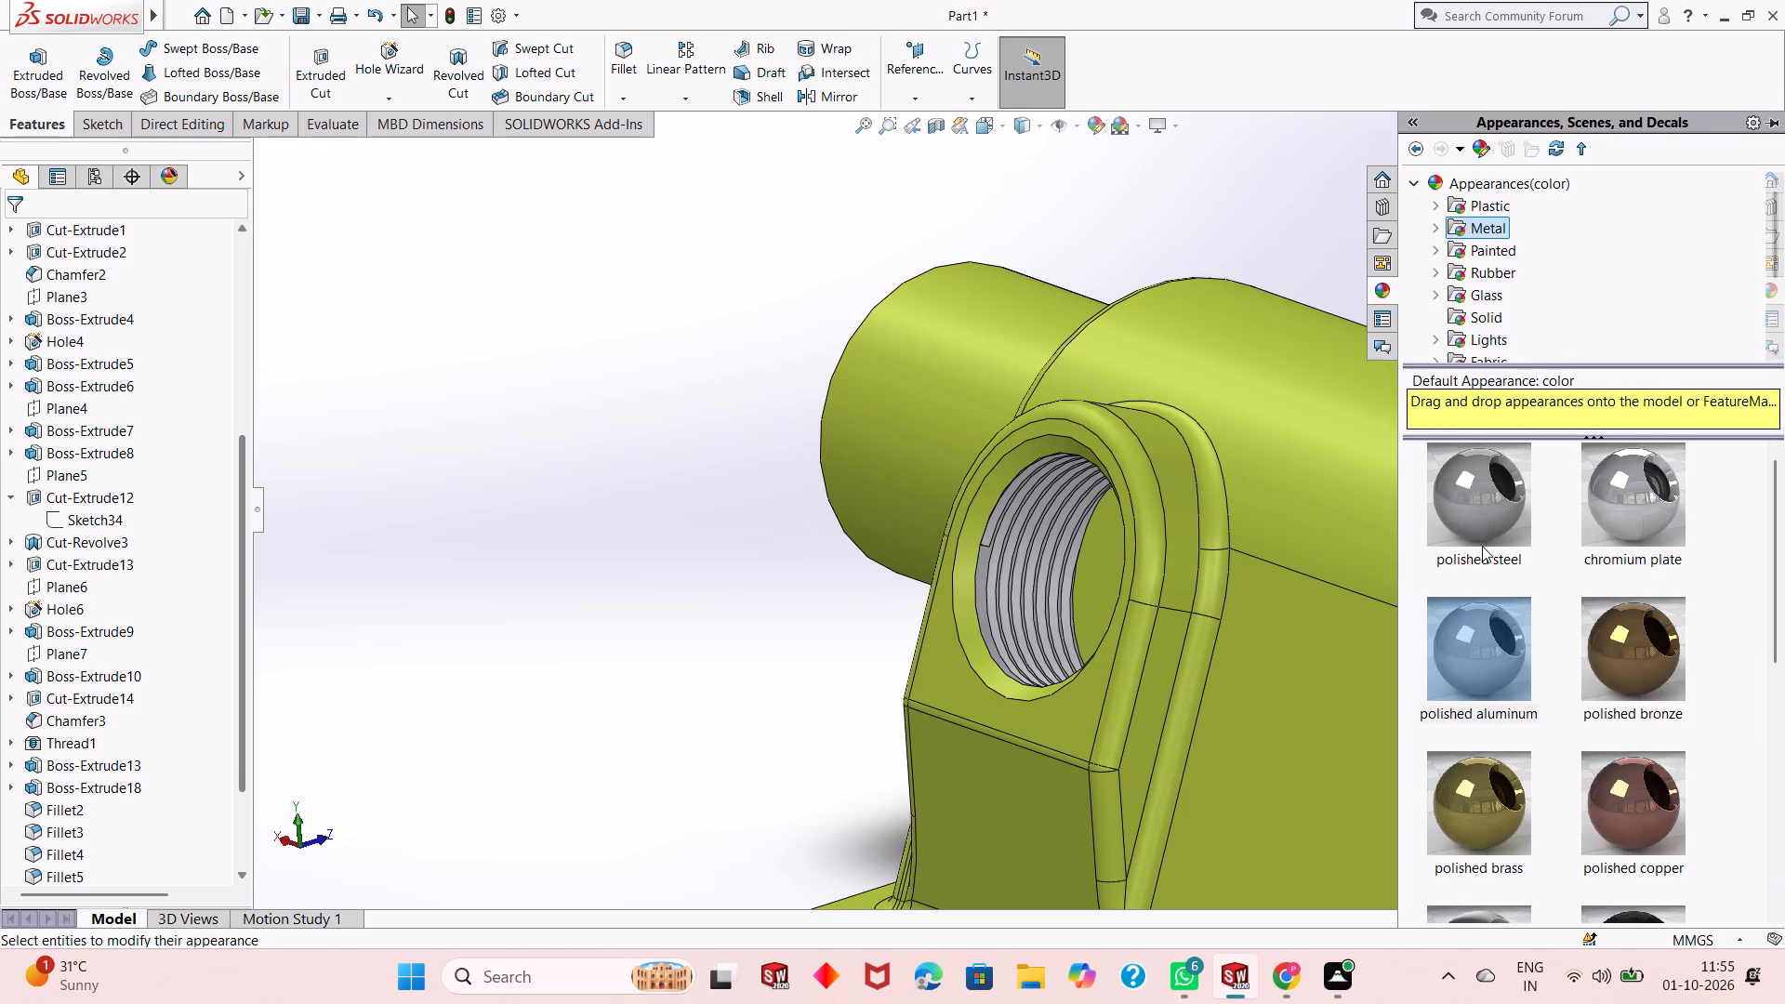
{"action": "left_click_drag", "start_coordinate": [1494, 630], "coordinate": [975, 604]}
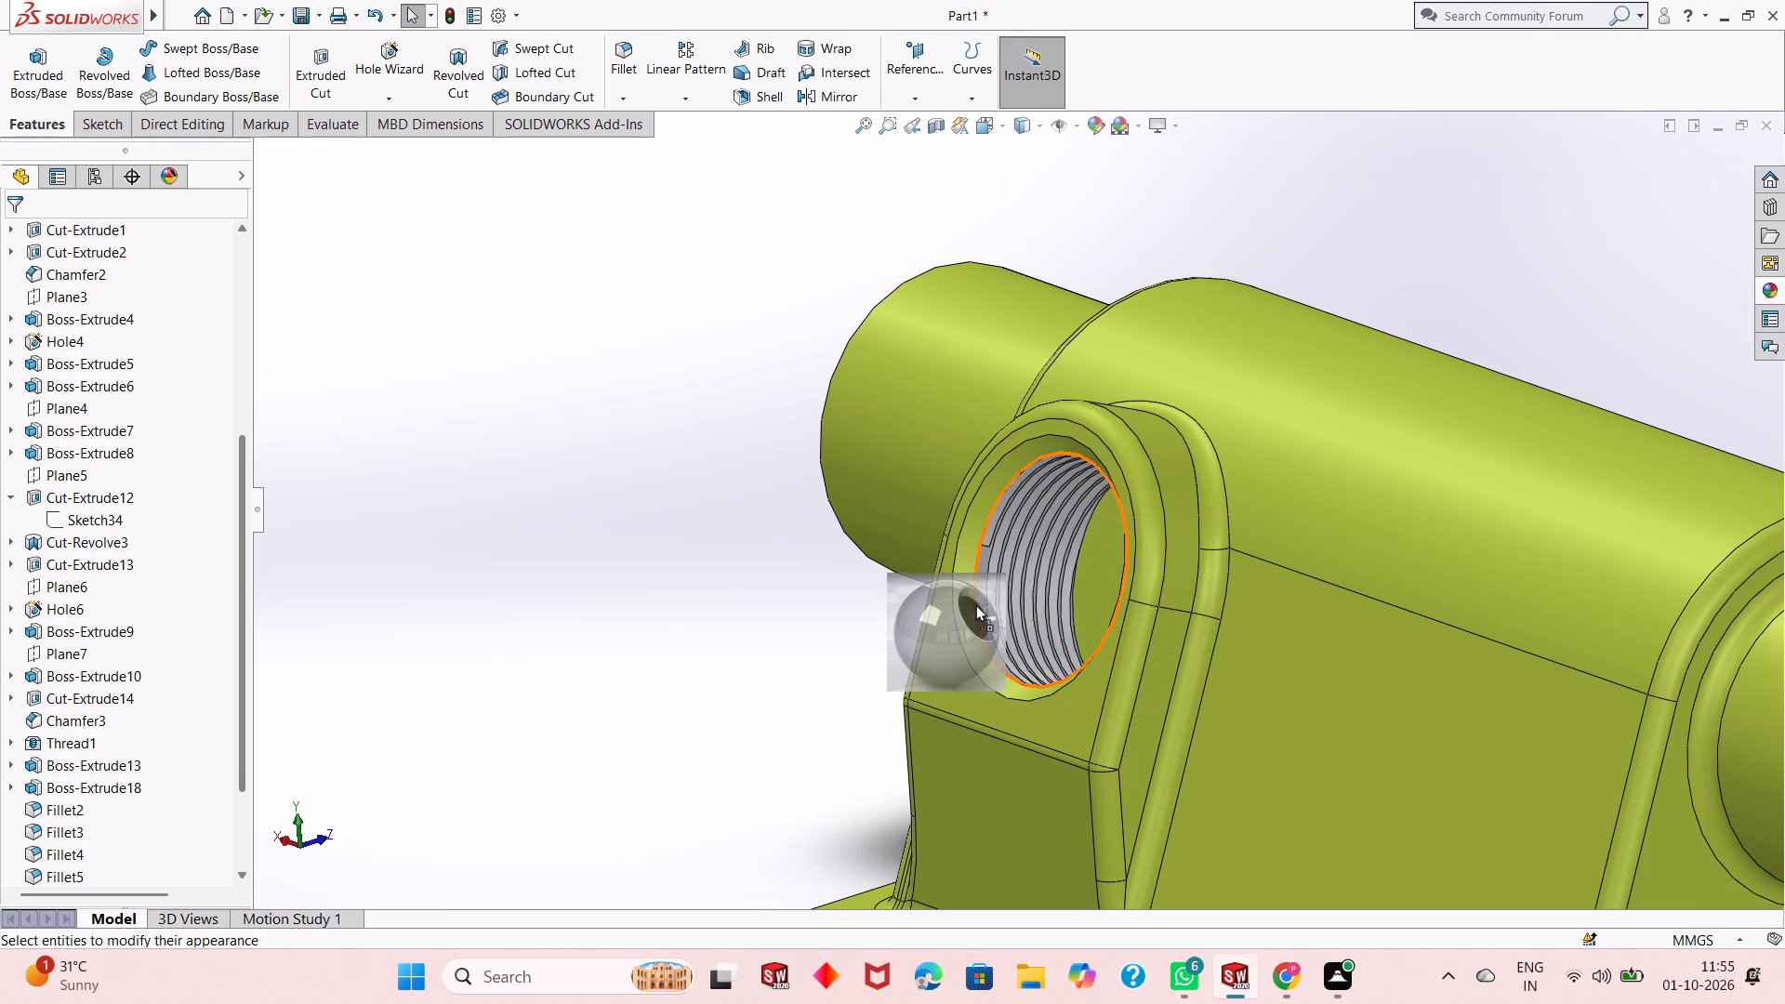
{"action": "left_click_drag", "start_coordinate": [975, 604], "coordinate": [967, 613]}
{"action": "left_click", "coordinate": [967, 613]}
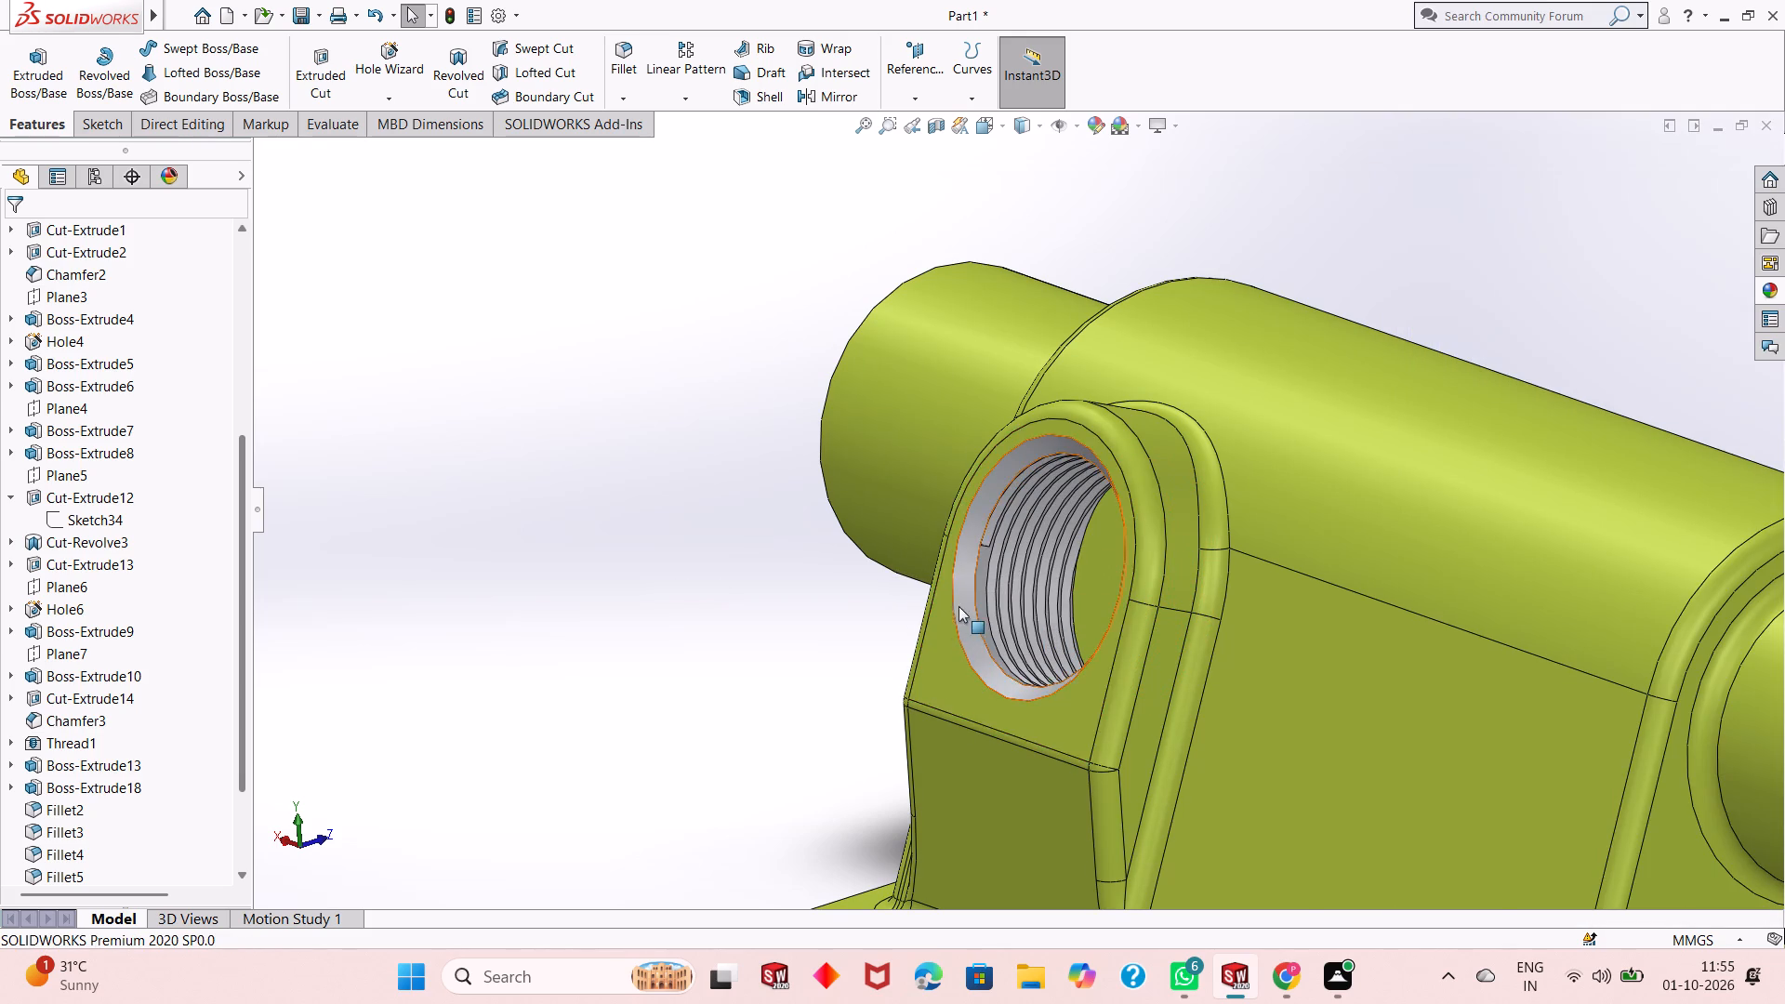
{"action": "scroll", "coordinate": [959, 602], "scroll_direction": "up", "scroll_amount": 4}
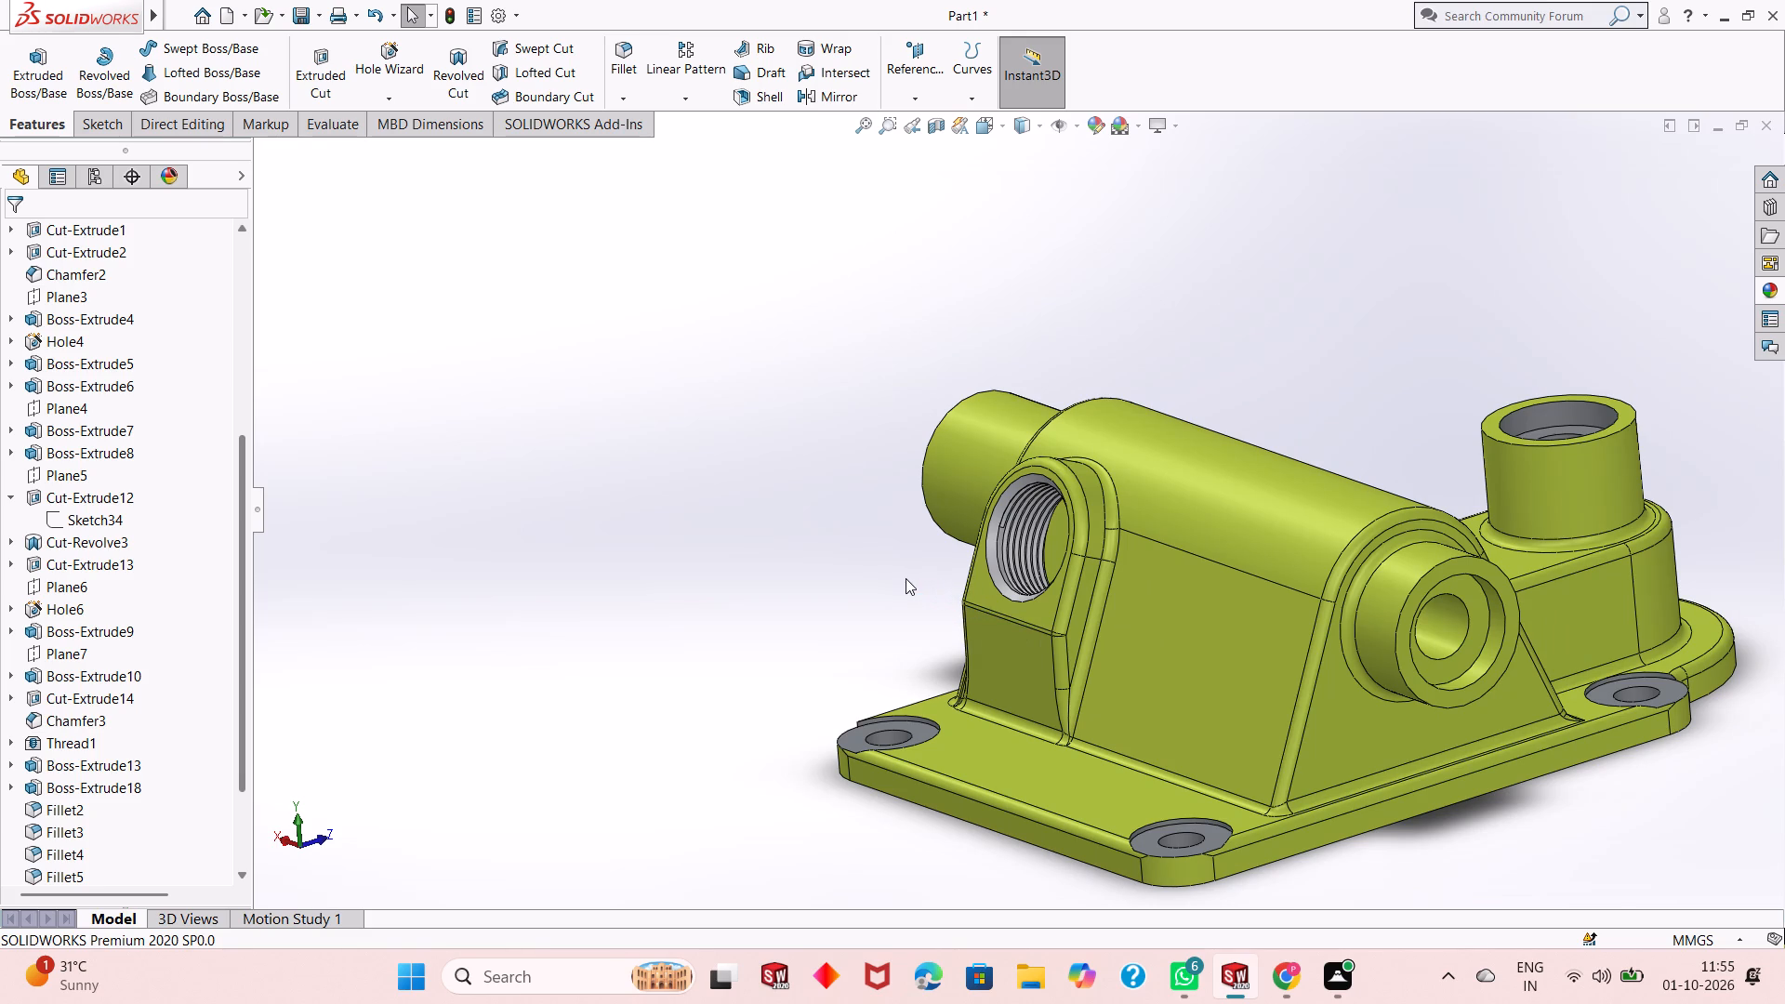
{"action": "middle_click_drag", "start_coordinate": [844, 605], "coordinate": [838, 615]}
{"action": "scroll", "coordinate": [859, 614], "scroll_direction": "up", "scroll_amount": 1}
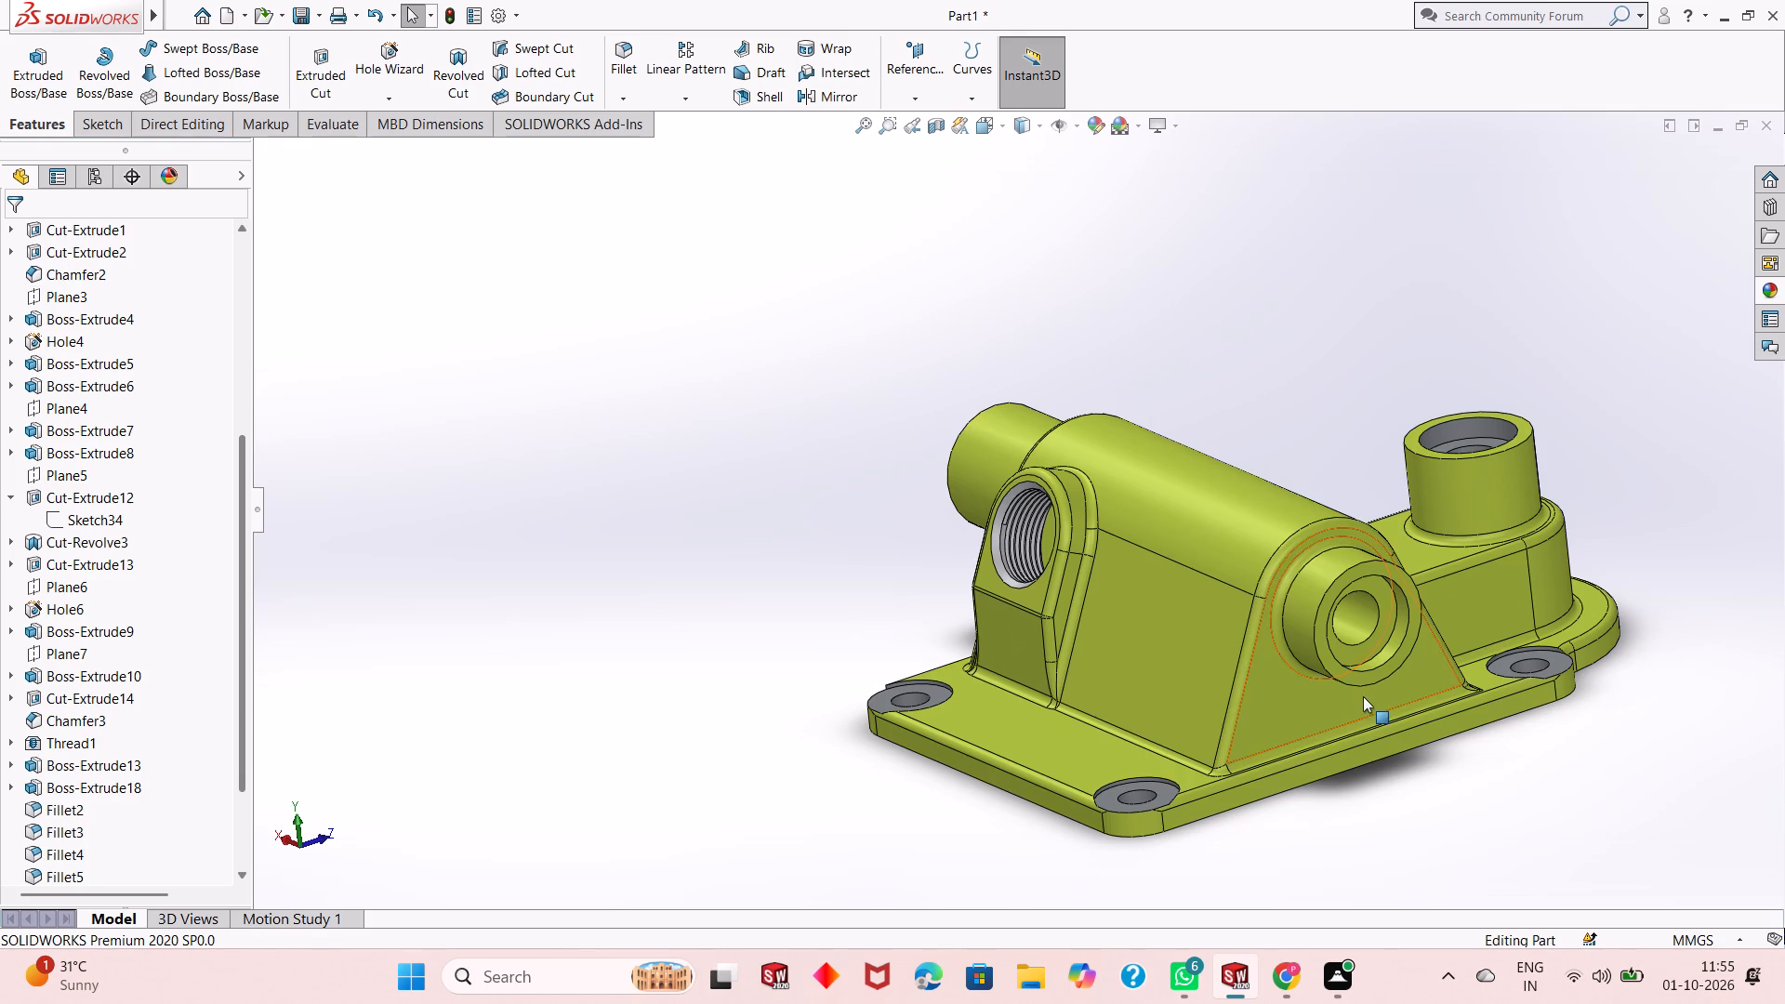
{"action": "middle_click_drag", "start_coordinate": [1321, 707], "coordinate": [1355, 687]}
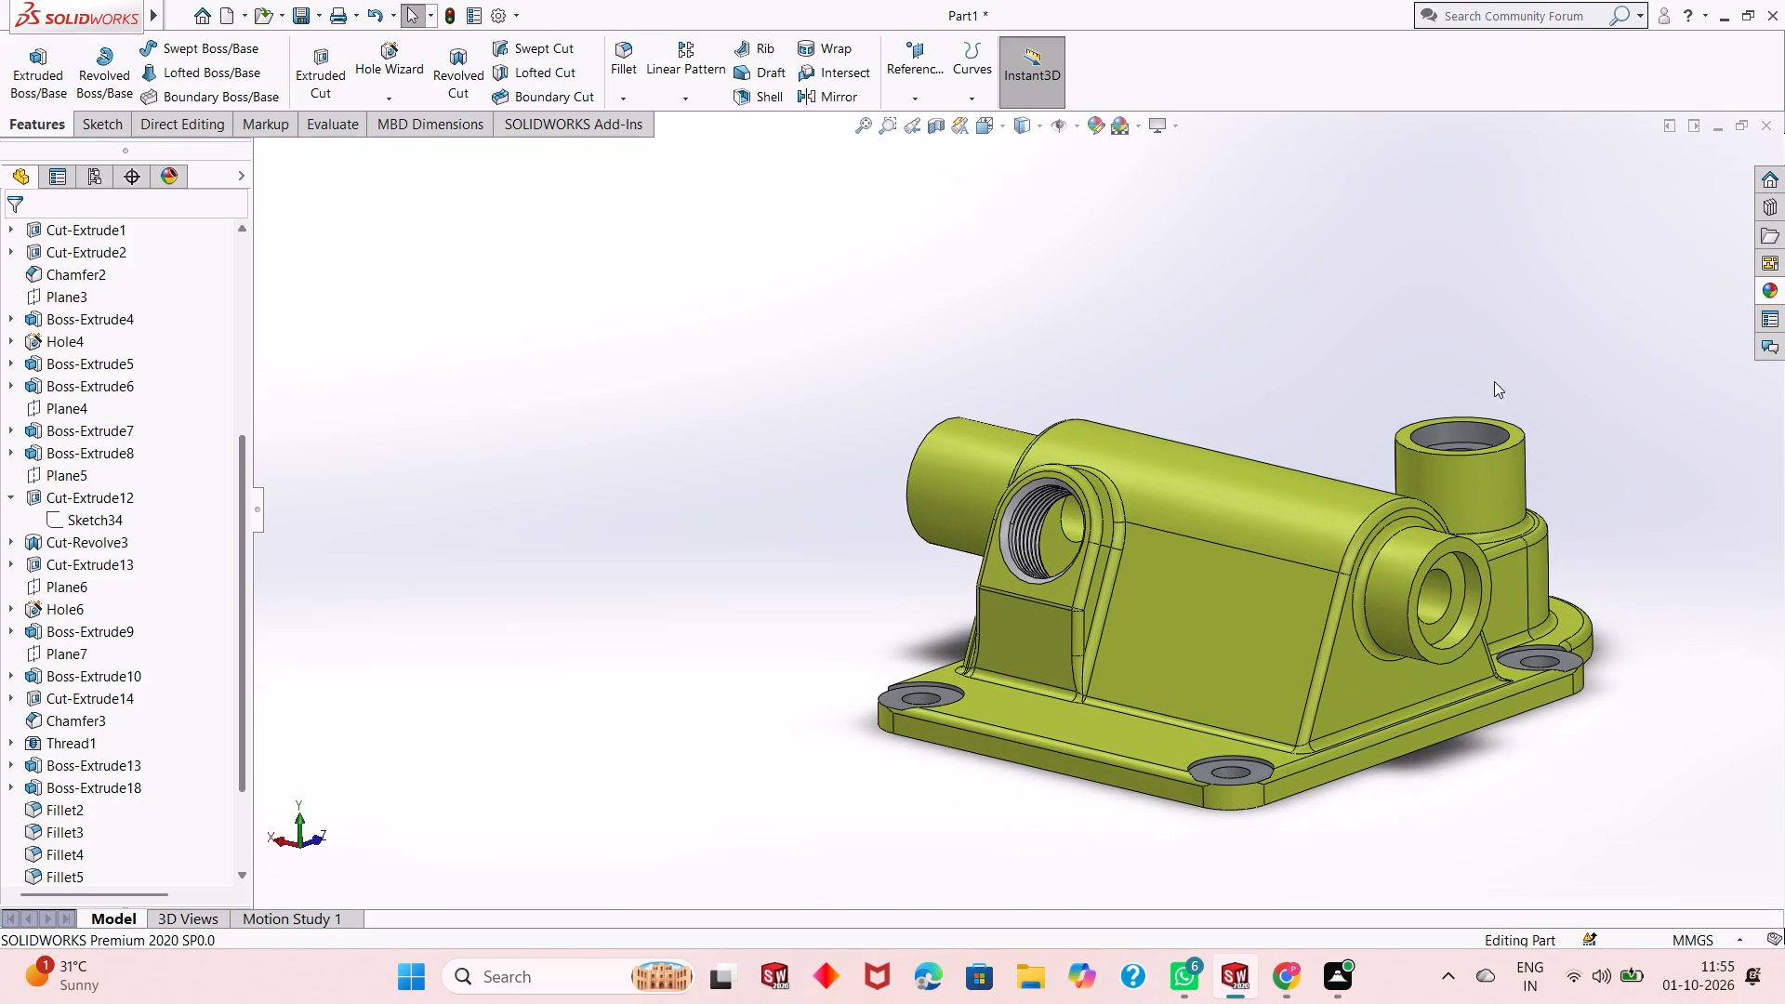
Apply the chromium plate appearance to the stepped hole feature in the end of the shorter horizontal boss.
{"action": "left_click", "coordinate": [1783, 297]}
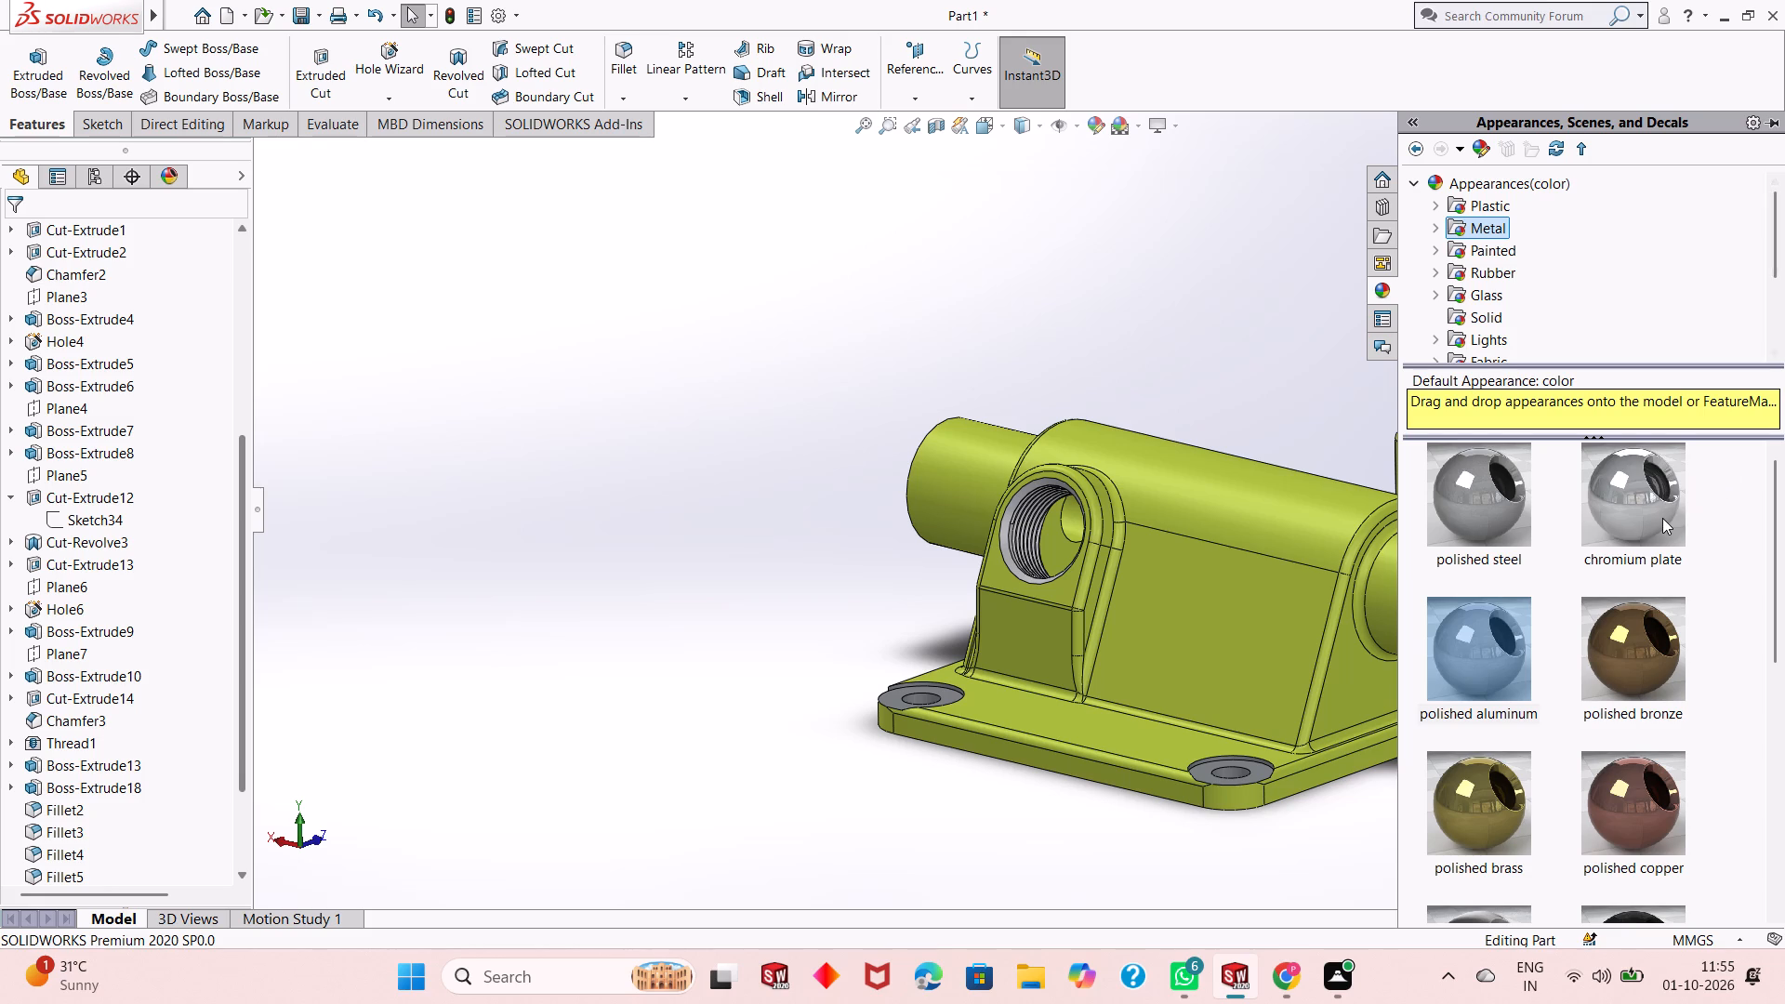
{"action": "left_click_drag", "start_coordinate": [1662, 518], "coordinate": [1477, 604]}
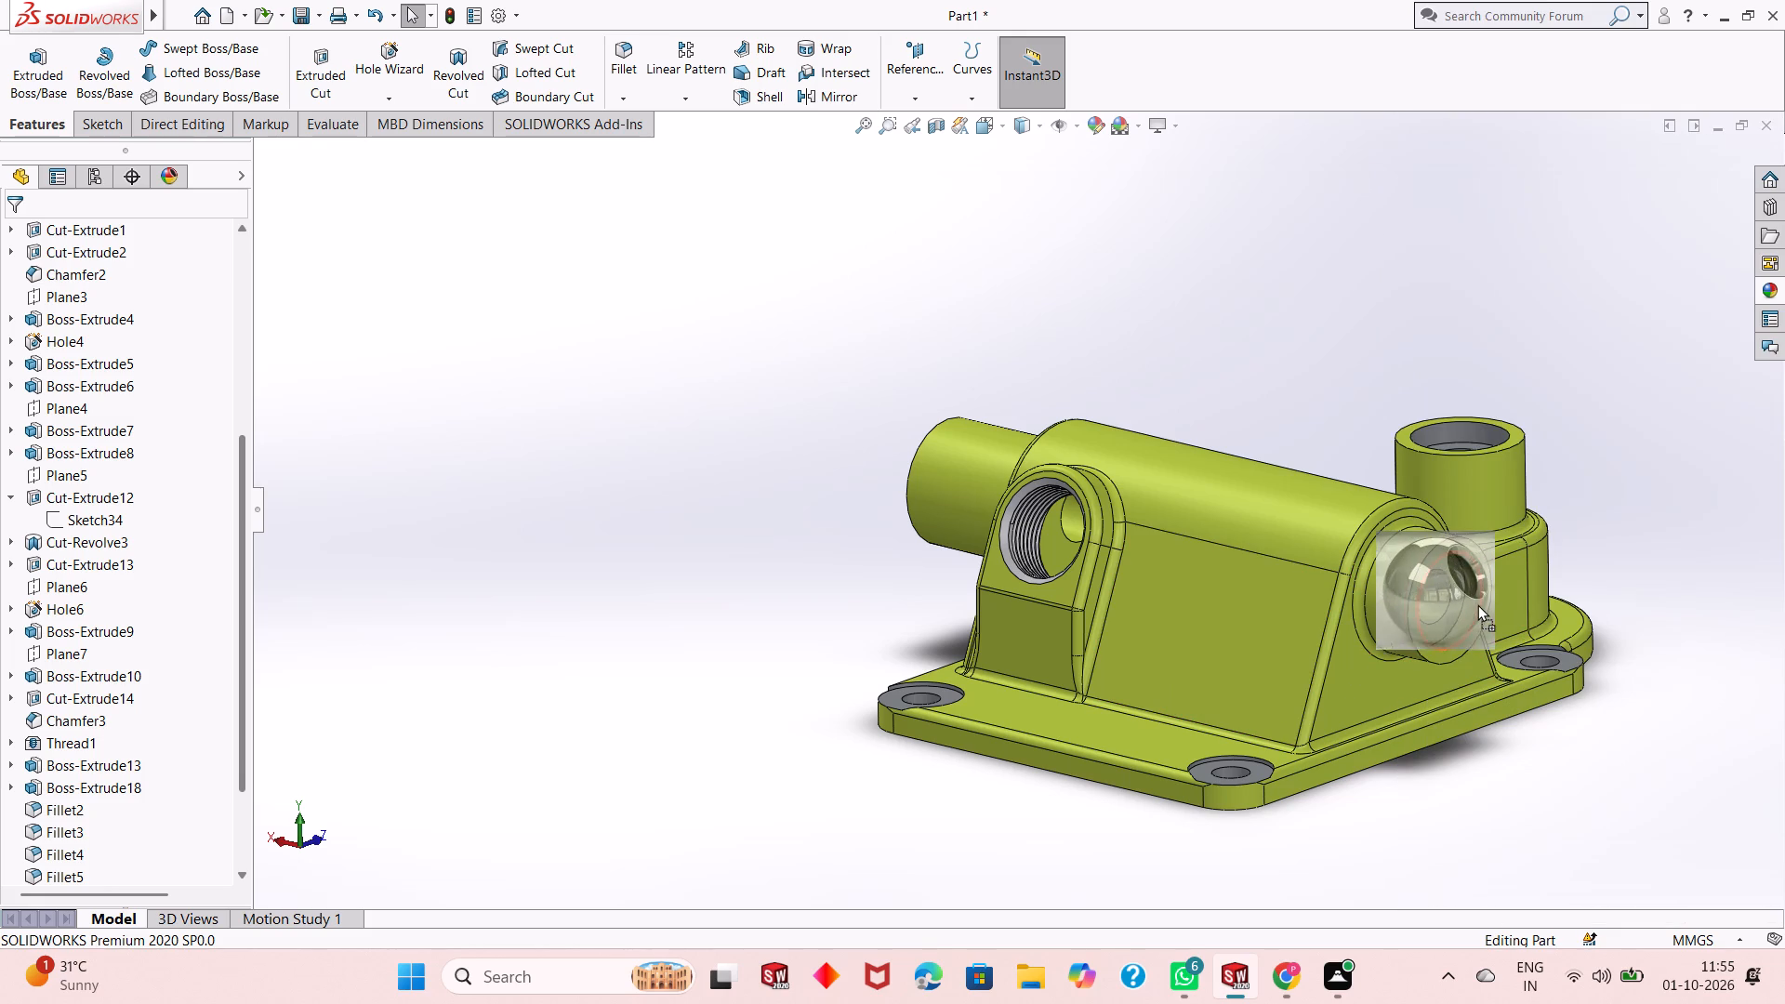
{"action": "left_click_drag", "start_coordinate": [1477, 604], "coordinate": [1470, 610]}
{"action": "left_click", "coordinate": [1470, 610]}
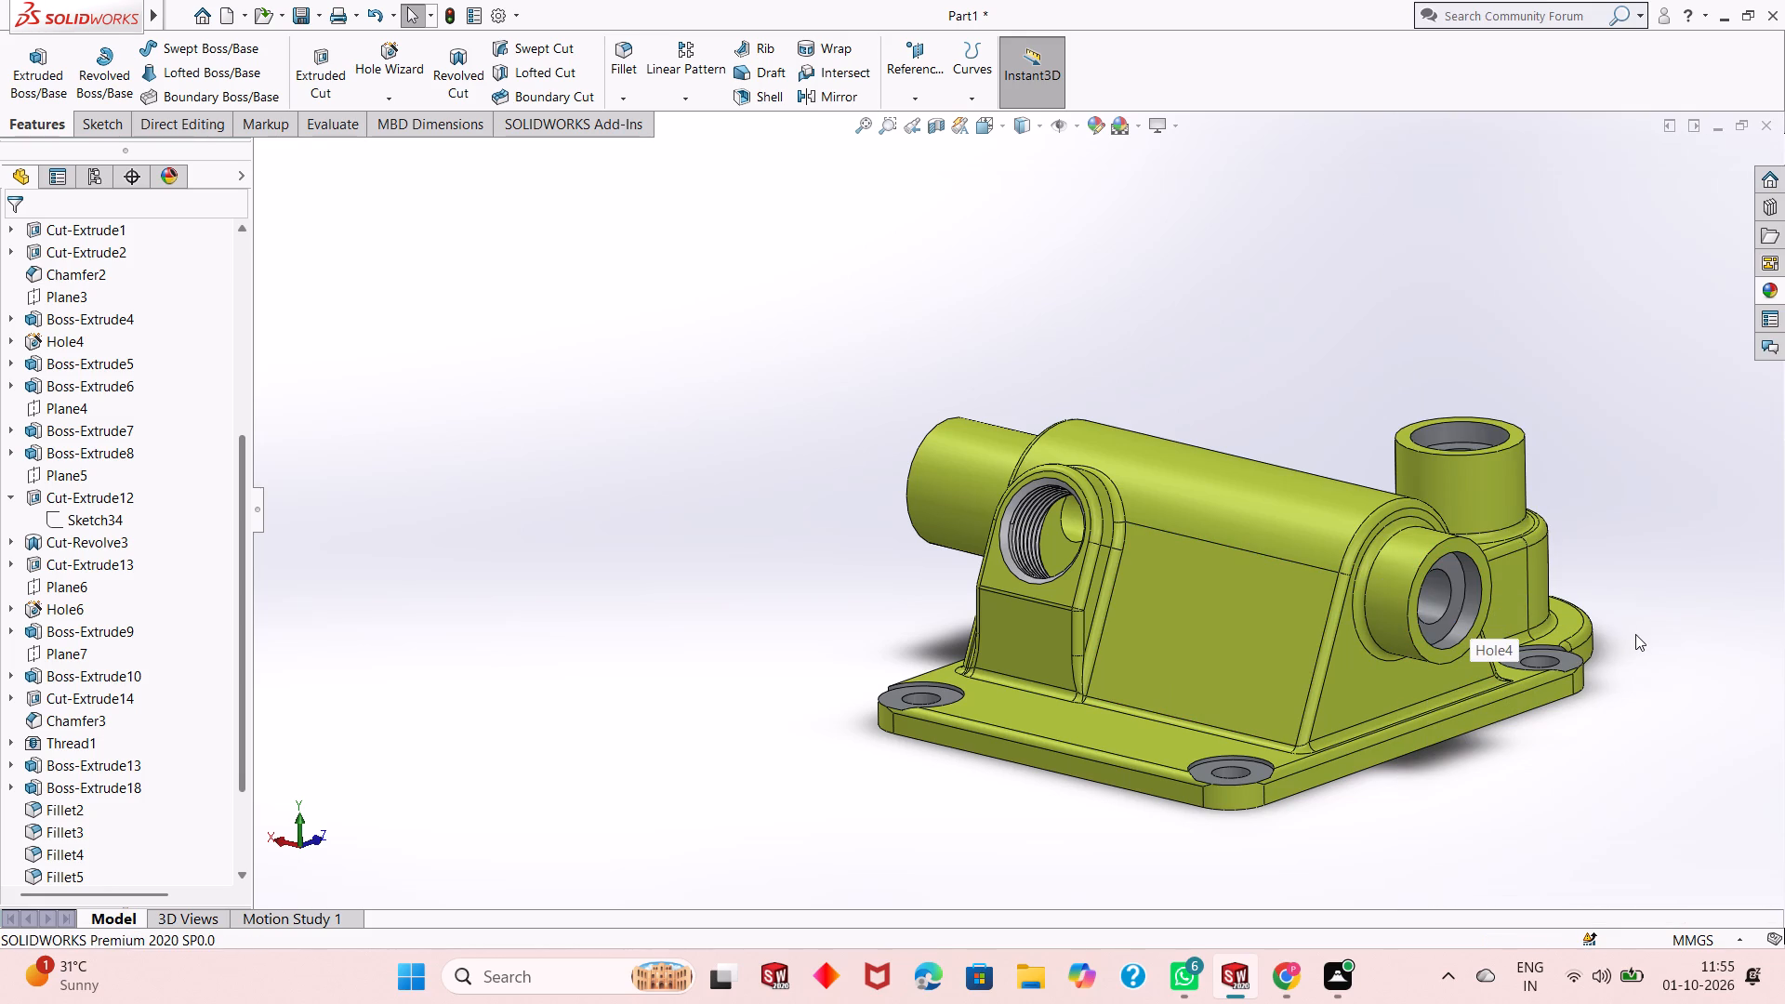
Examine the housing from all sides for holes, bores and threads that still carry the yellow-green body colour.
{"action": "scroll", "coordinate": [1339, 681], "scroll_direction": "up", "scroll_amount": 1}
{"action": "middle_click_drag", "start_coordinate": [1119, 650], "coordinate": [1232, 613]}
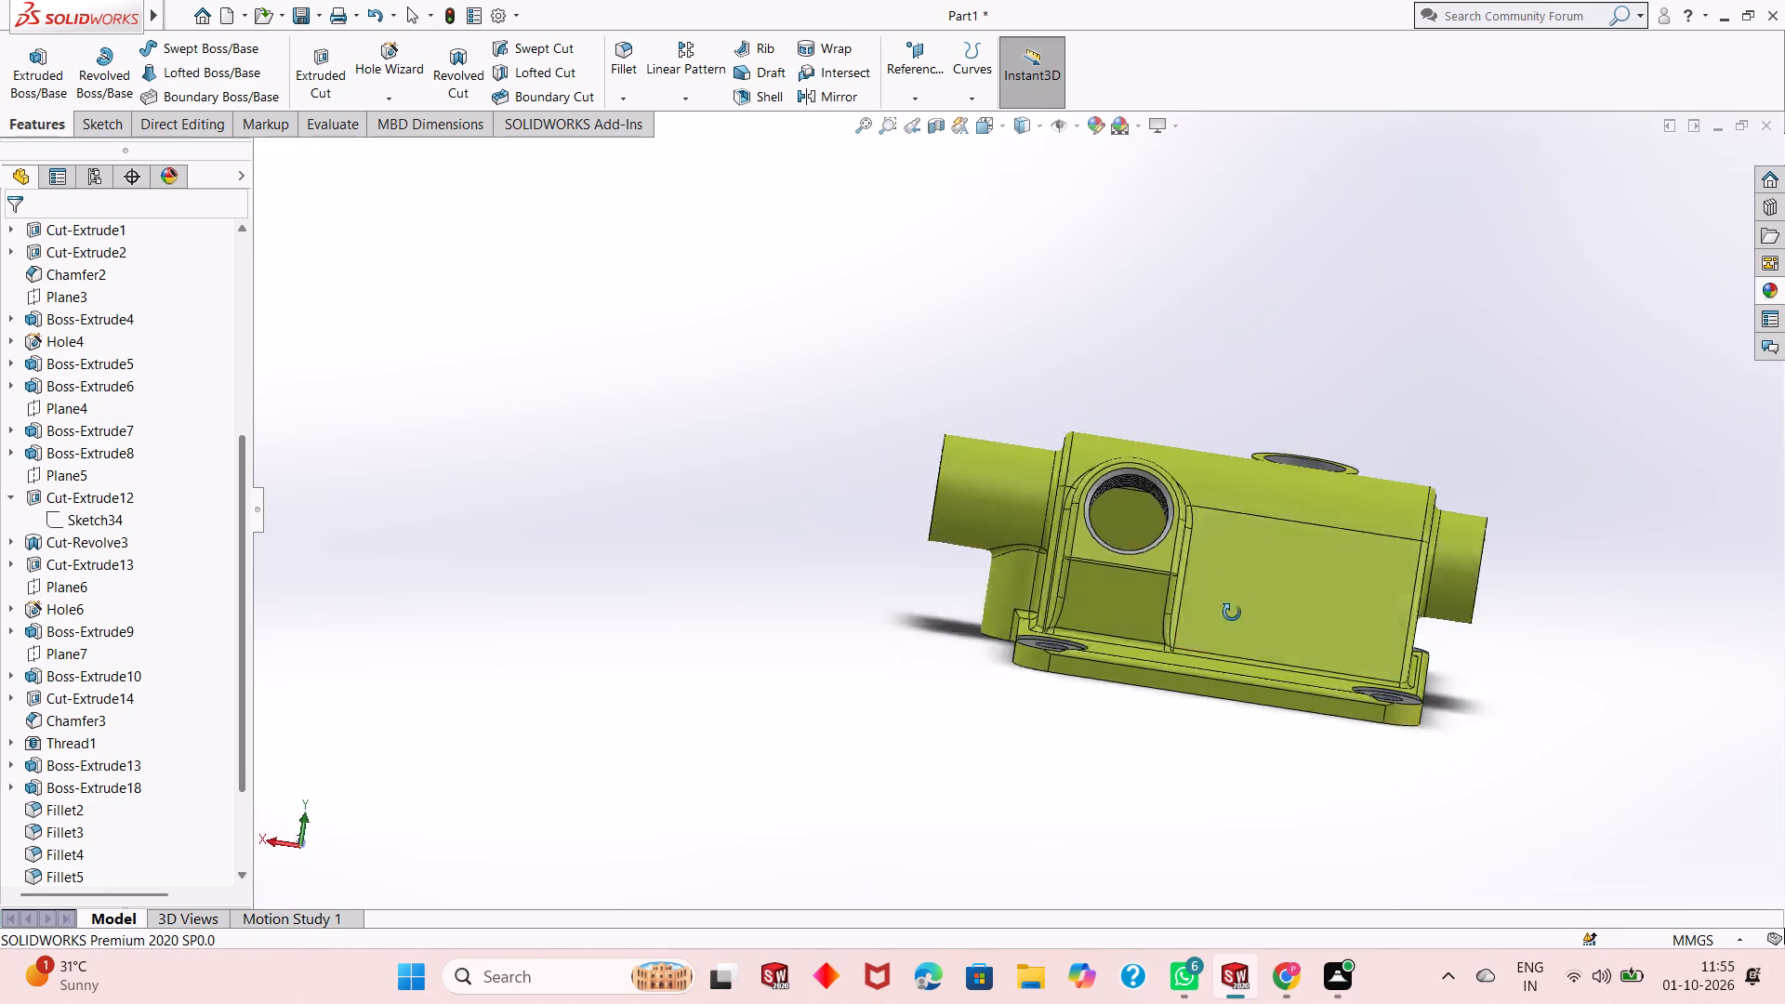
{"action": "middle_click_drag", "start_coordinate": [1232, 613], "coordinate": [1232, 788]}
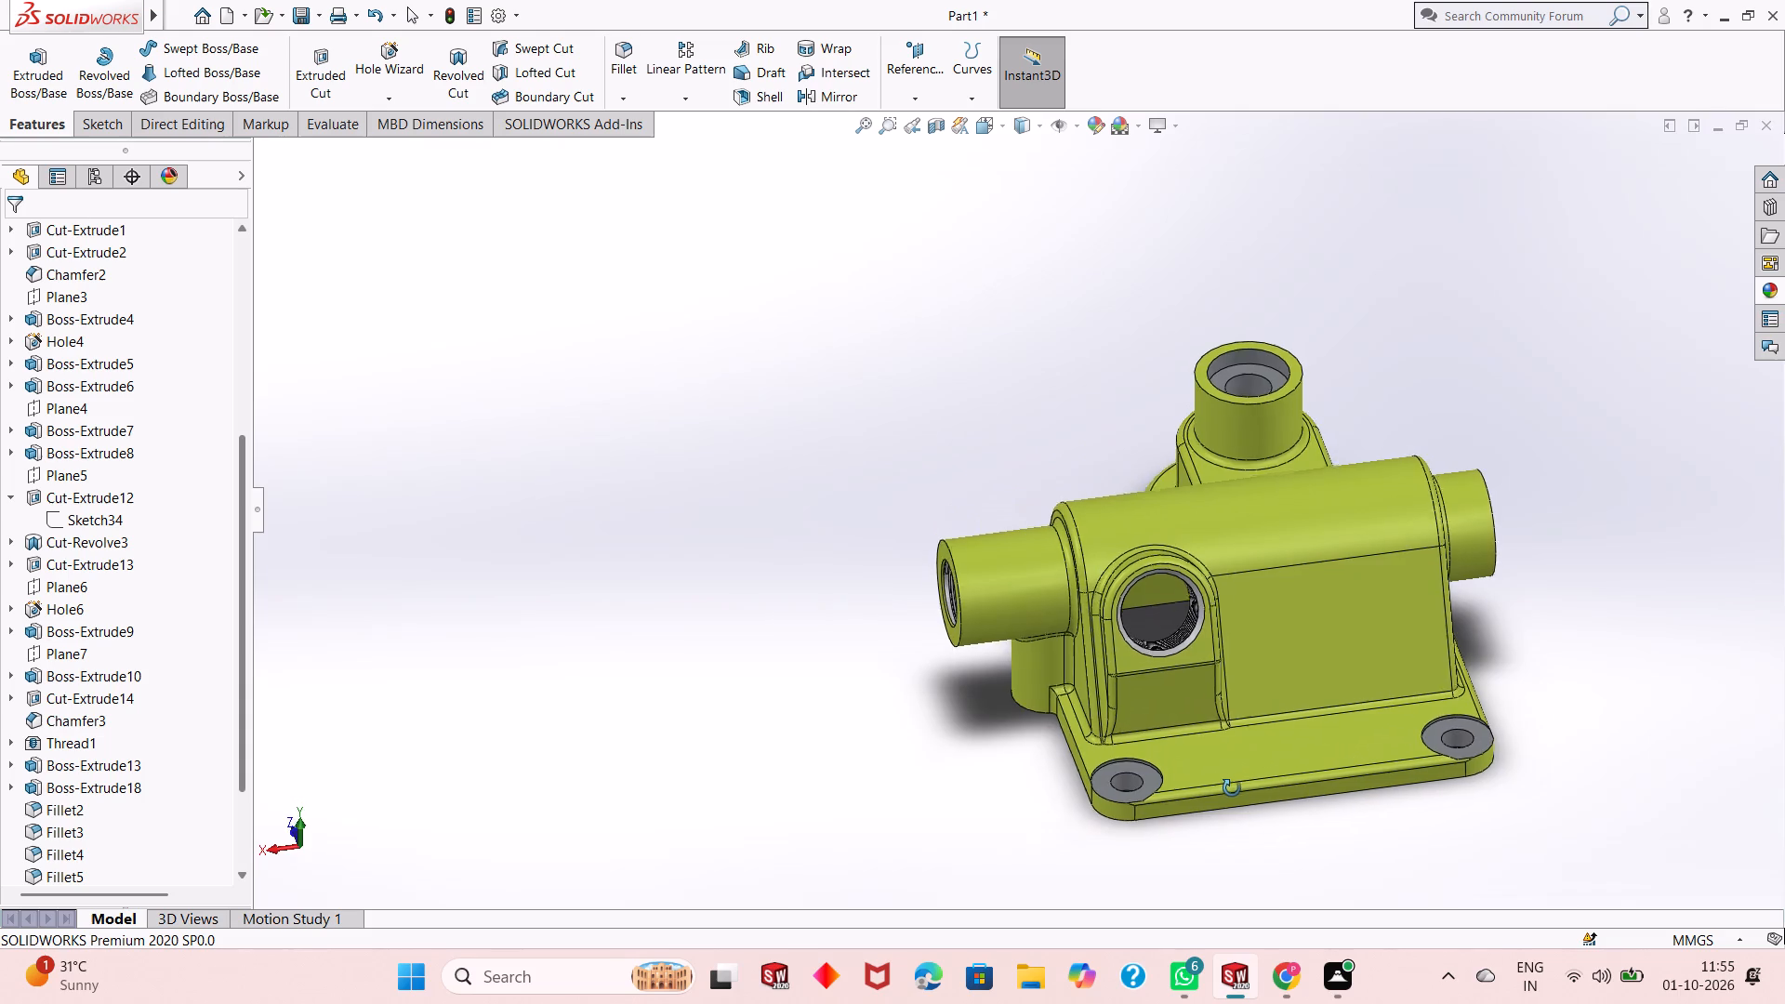
{"action": "middle_click_drag", "start_coordinate": [1232, 788], "coordinate": [1051, 523]}
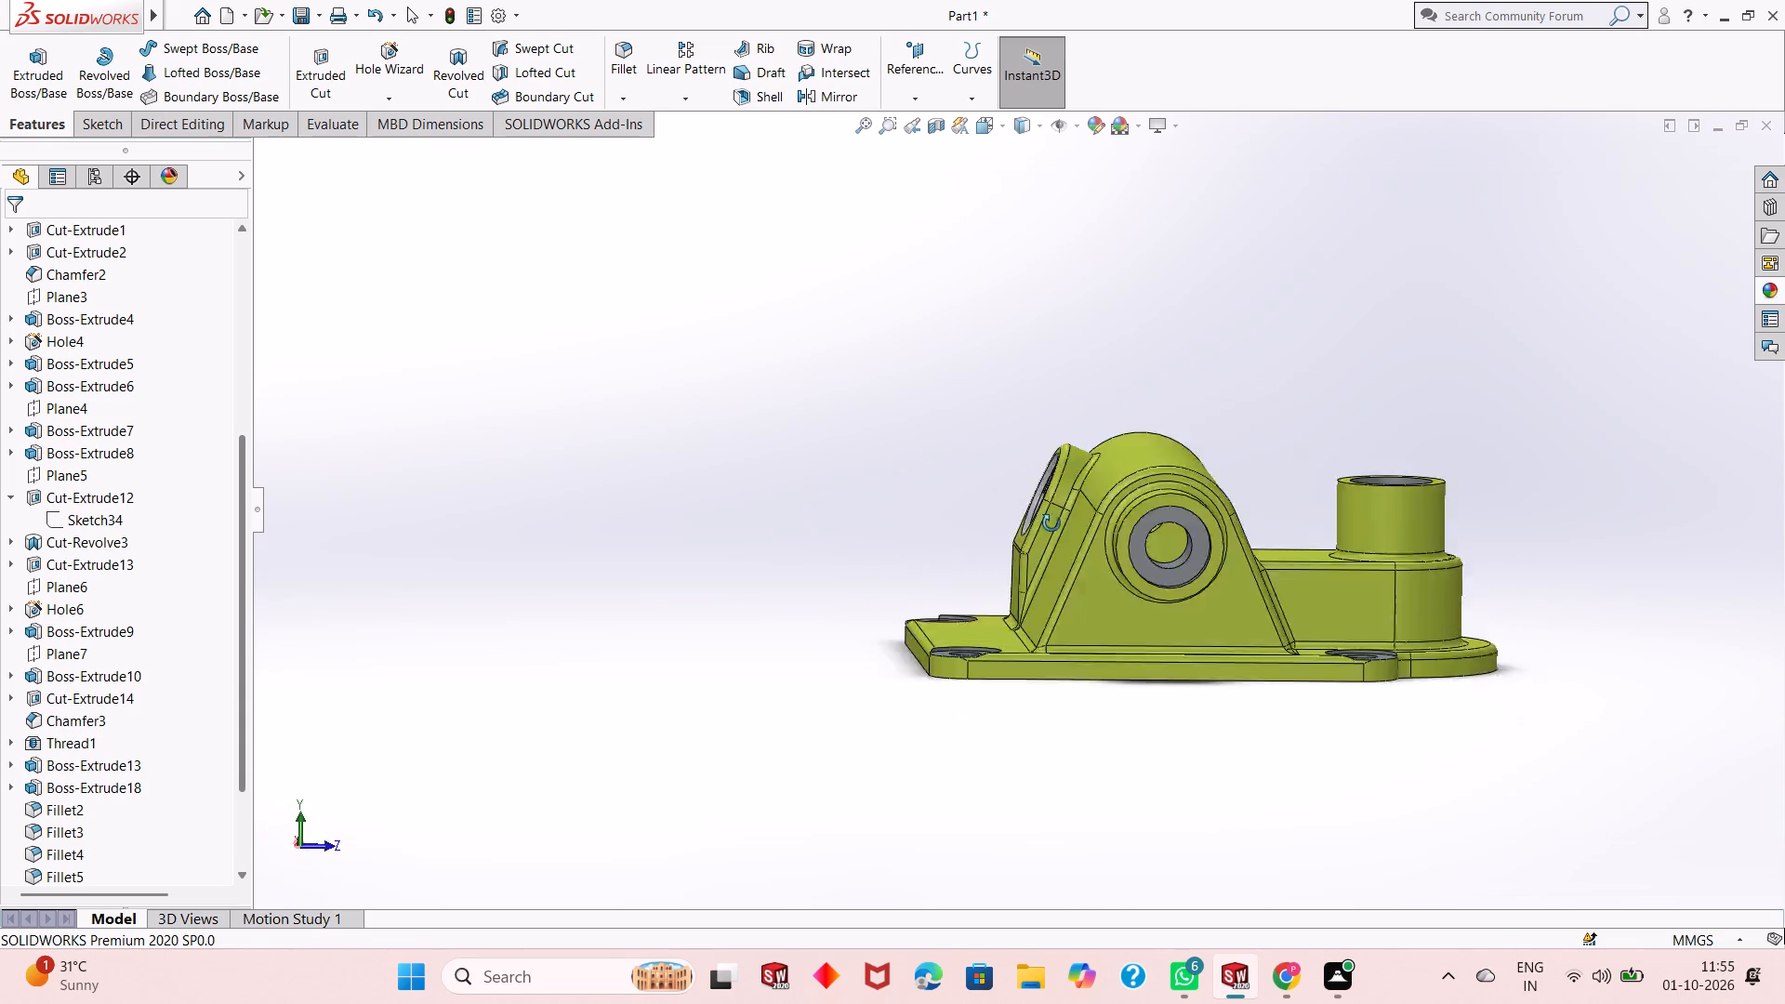
{"action": "middle_click_drag", "start_coordinate": [1051, 523], "coordinate": [1534, 315]}
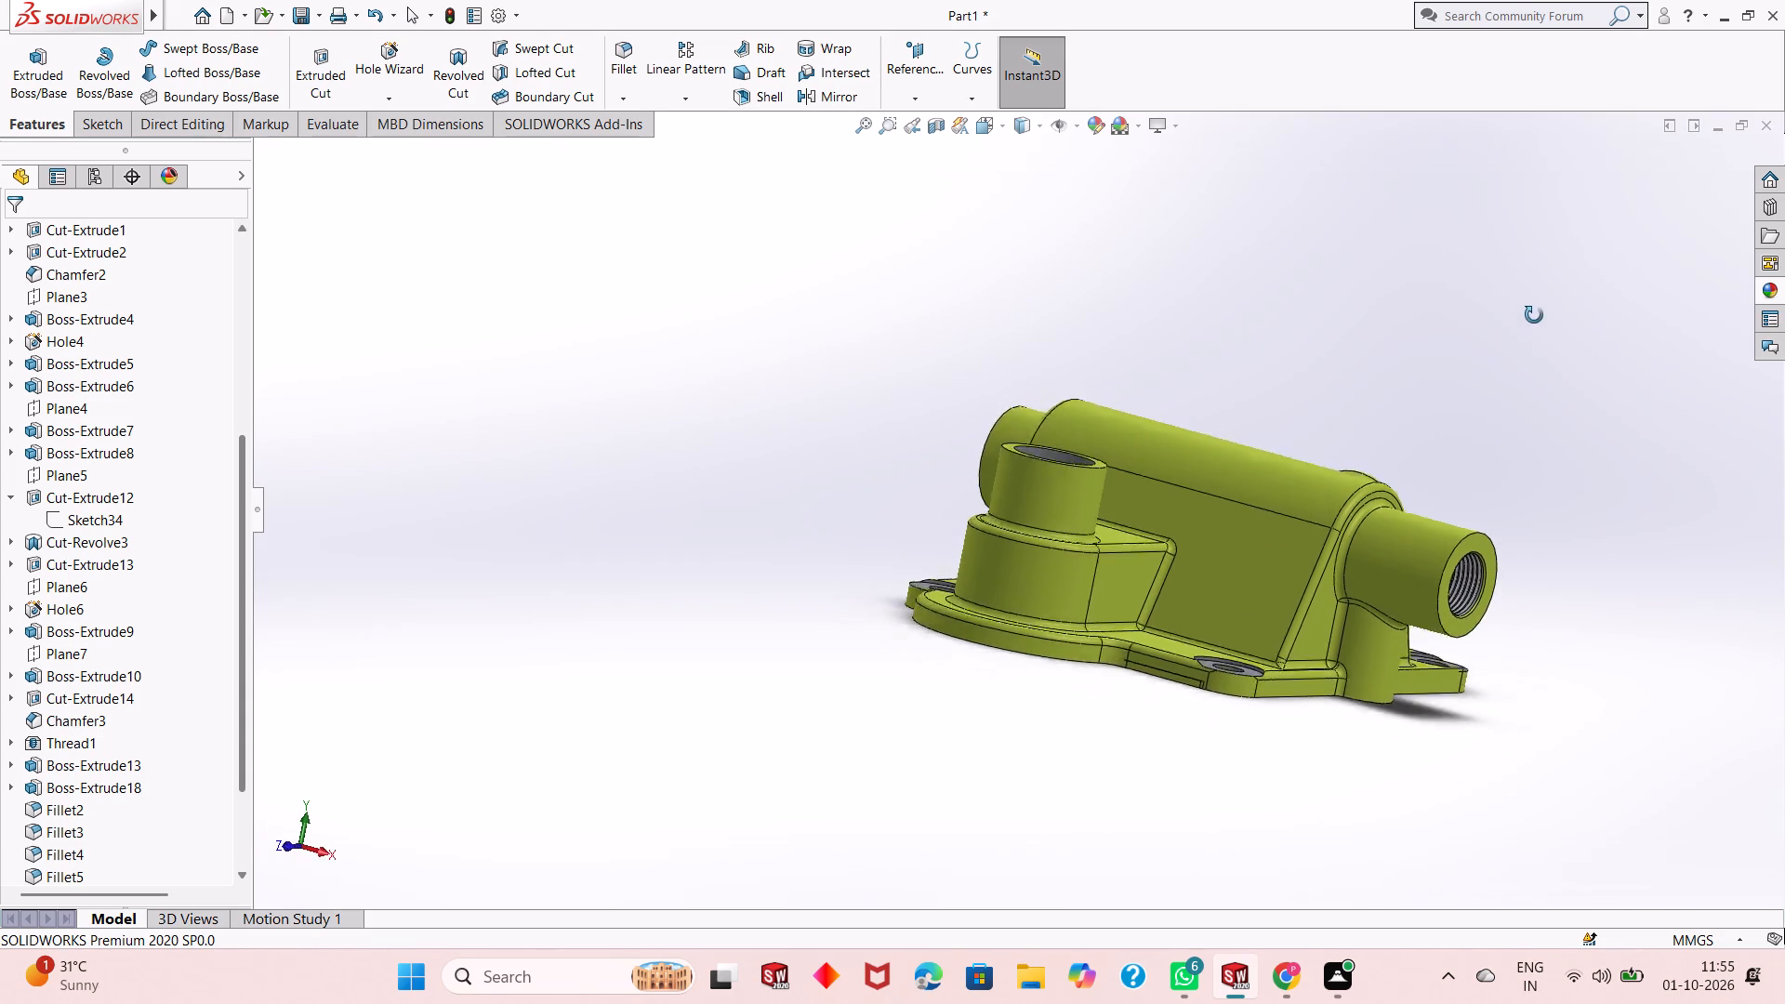
{"action": "middle_click_drag", "start_coordinate": [1534, 315], "coordinate": [1446, 519]}
{"action": "scroll", "coordinate": [1411, 561], "scroll_direction": "down", "scroll_amount": 2}
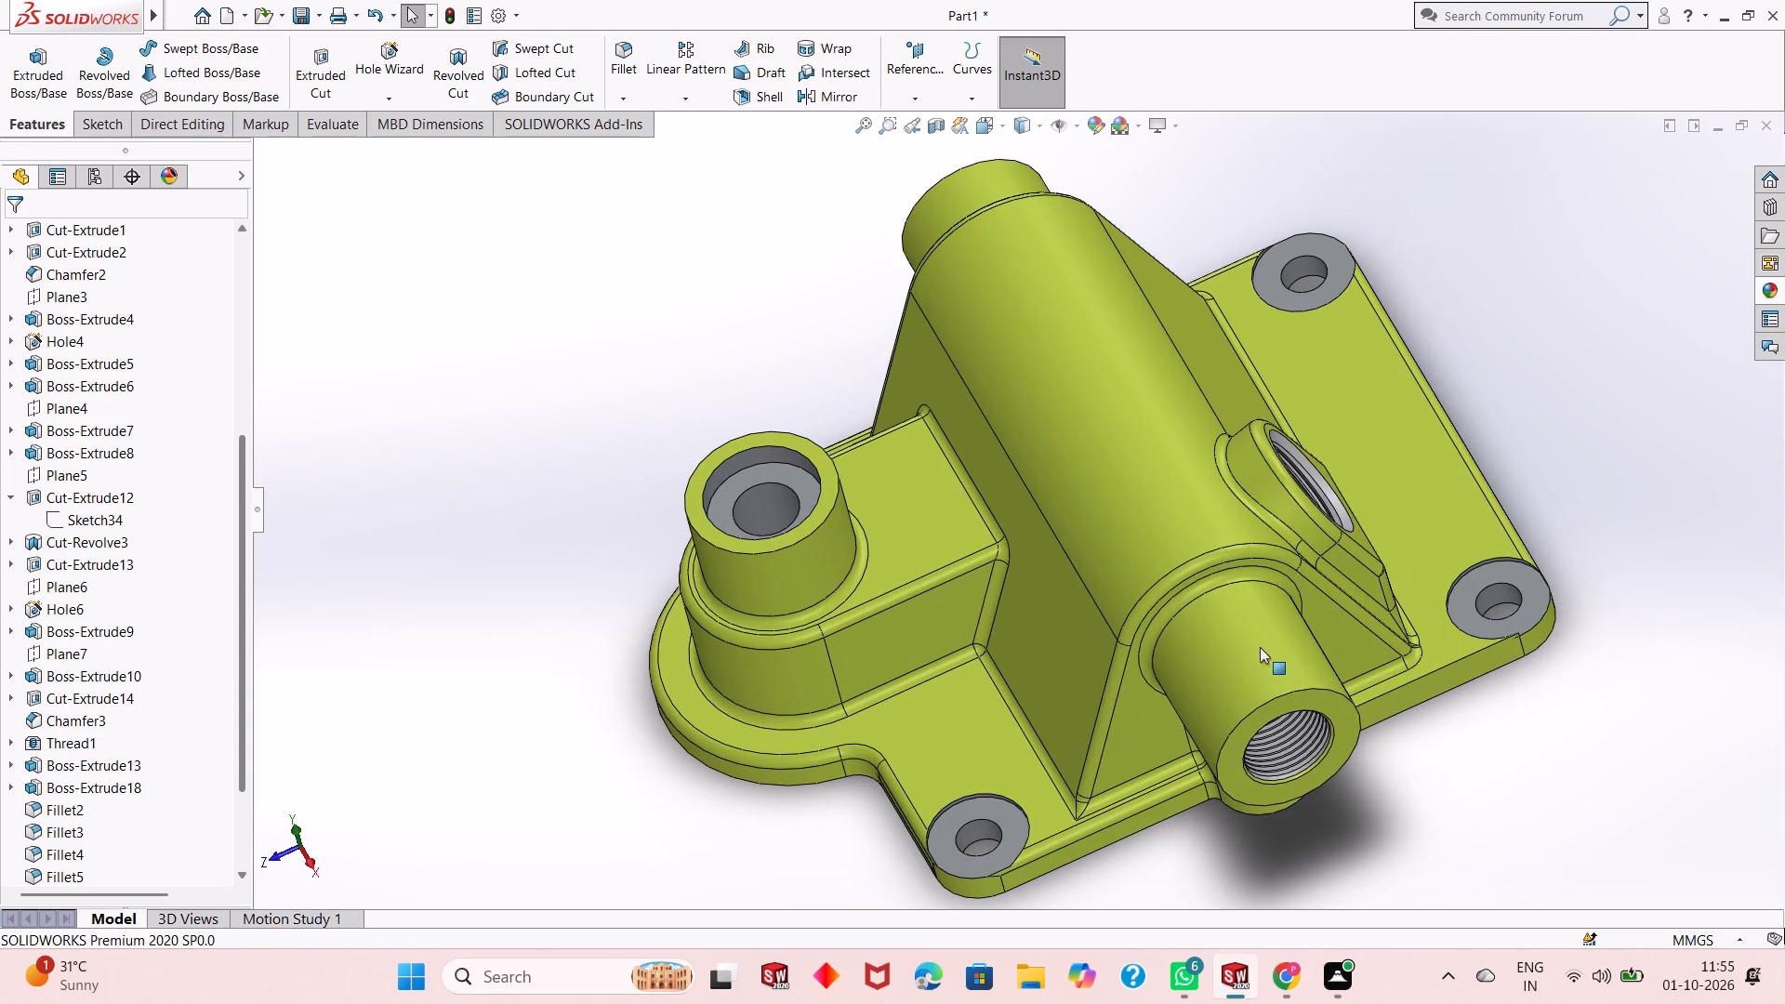
{"action": "scroll", "coordinate": [1186, 833], "scroll_direction": "up", "scroll_amount": 1}
{"action": "middle_click_drag", "start_coordinate": [1187, 823], "coordinate": [1343, 622]}
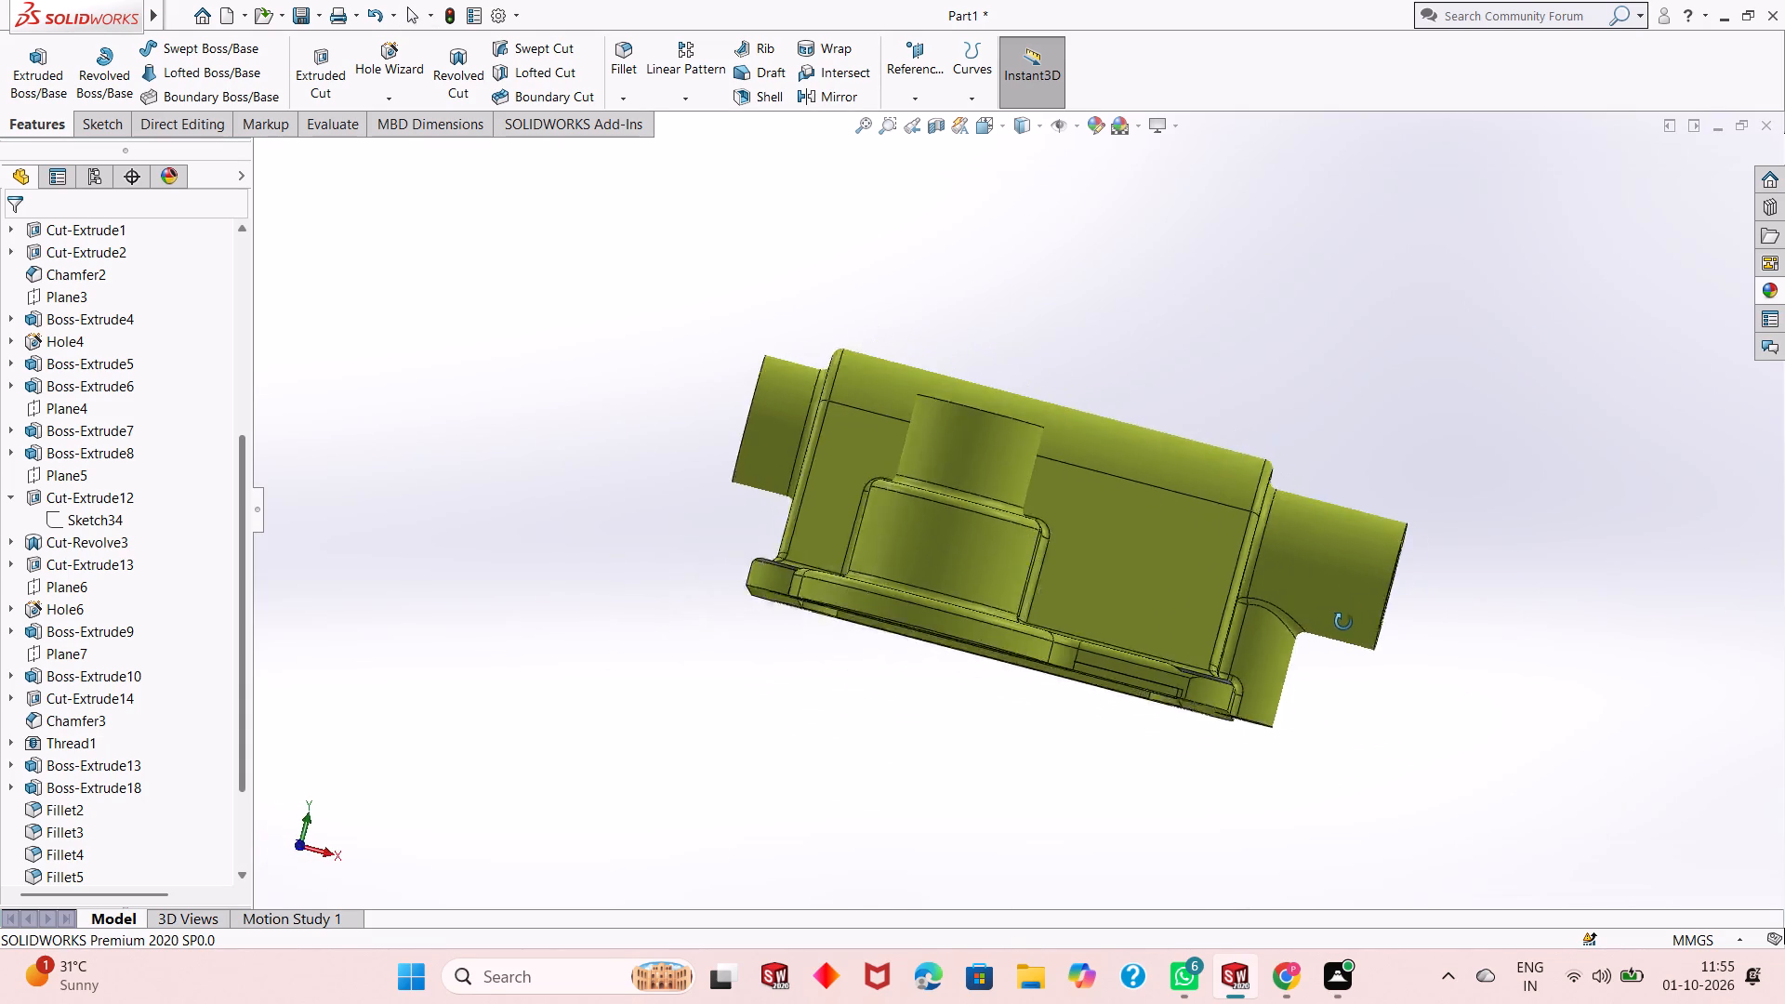
{"action": "middle_click_drag", "start_coordinate": [1343, 622], "coordinate": [1176, 751]}
{"action": "scroll", "coordinate": [1118, 681], "scroll_direction": "down", "scroll_amount": 3}
{"action": "scroll", "coordinate": [1128, 704], "scroll_direction": "up", "scroll_amount": 2}
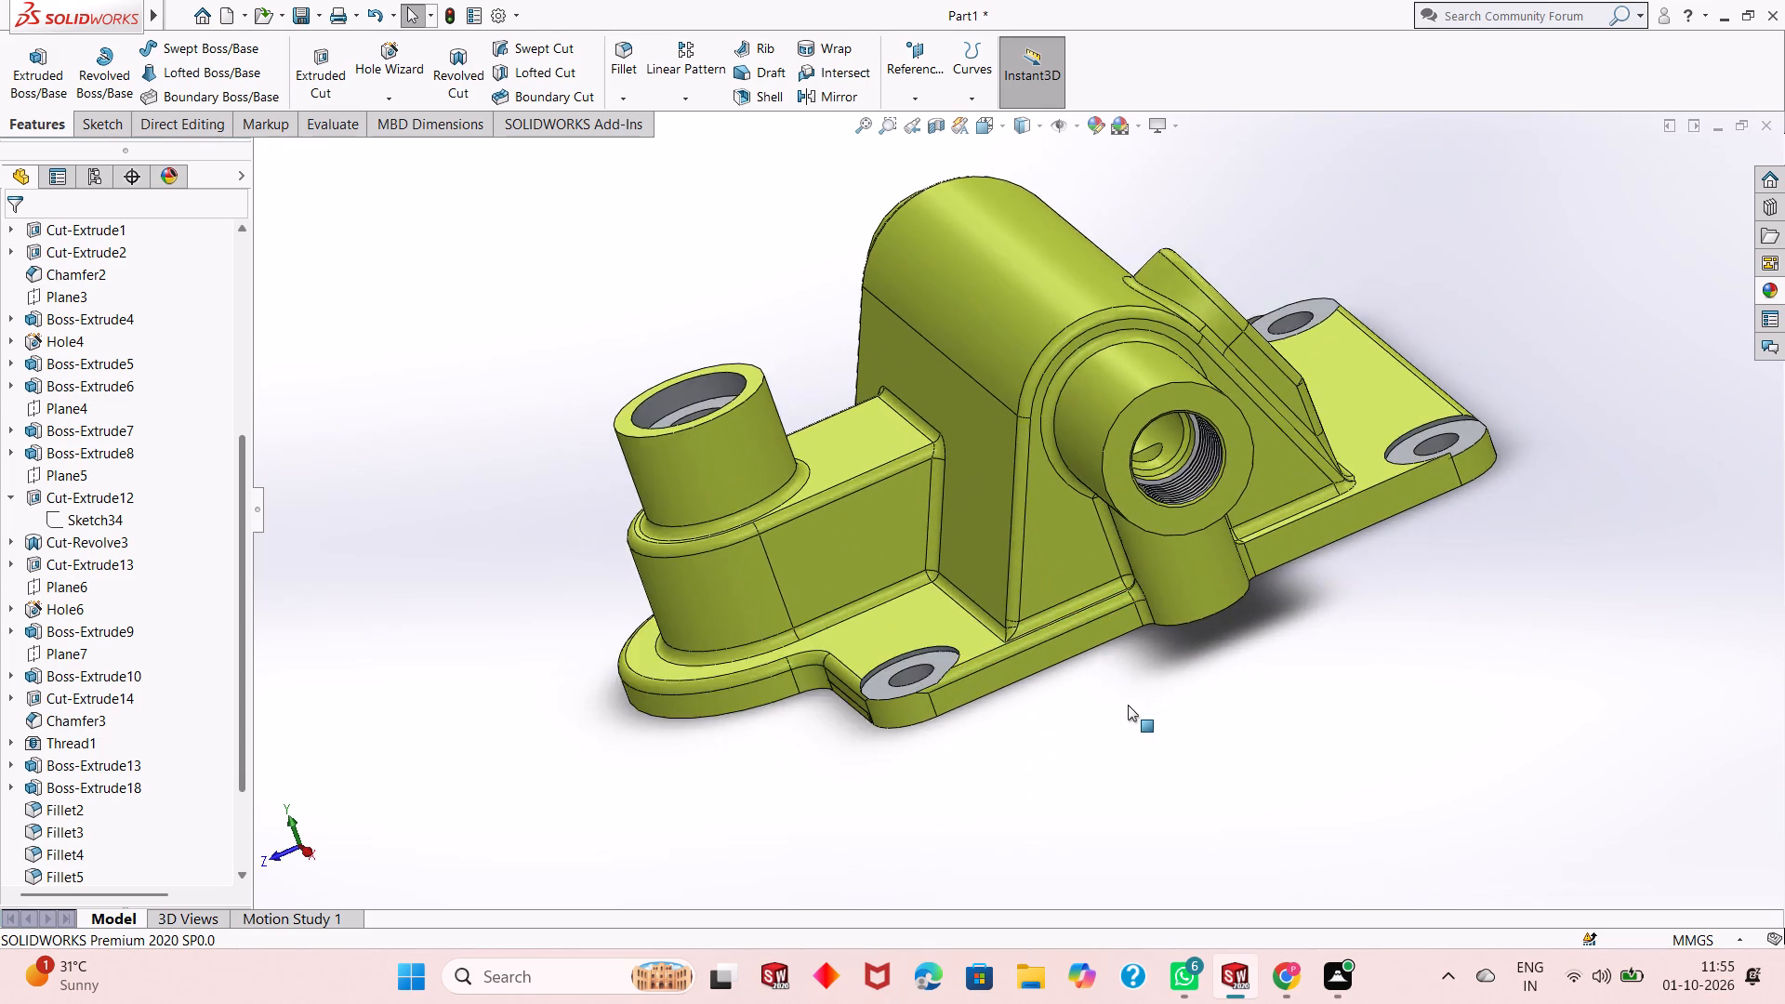
{"action": "scroll", "coordinate": [1128, 705], "scroll_direction": "up", "scroll_amount": 2}
{"action": "middle_click_drag", "start_coordinate": [1120, 703], "coordinate": [1157, 794]}
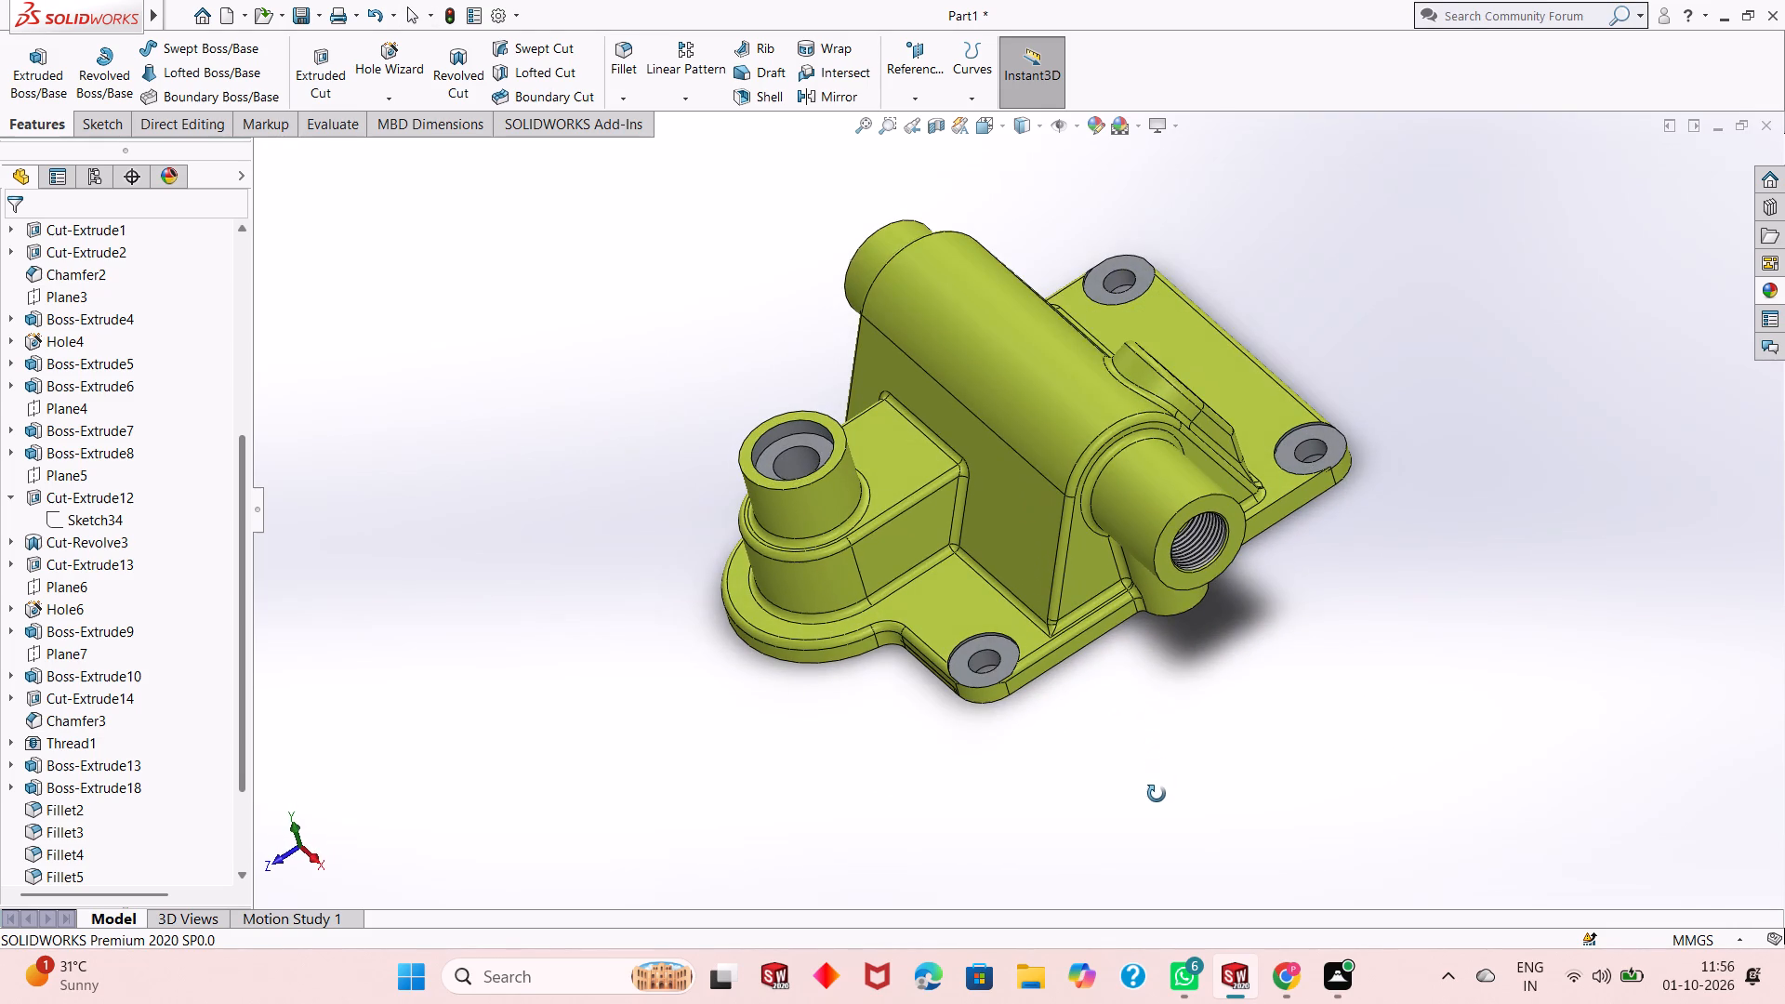
{"action": "middle_click_drag", "start_coordinate": [1157, 794], "coordinate": [1210, 687]}
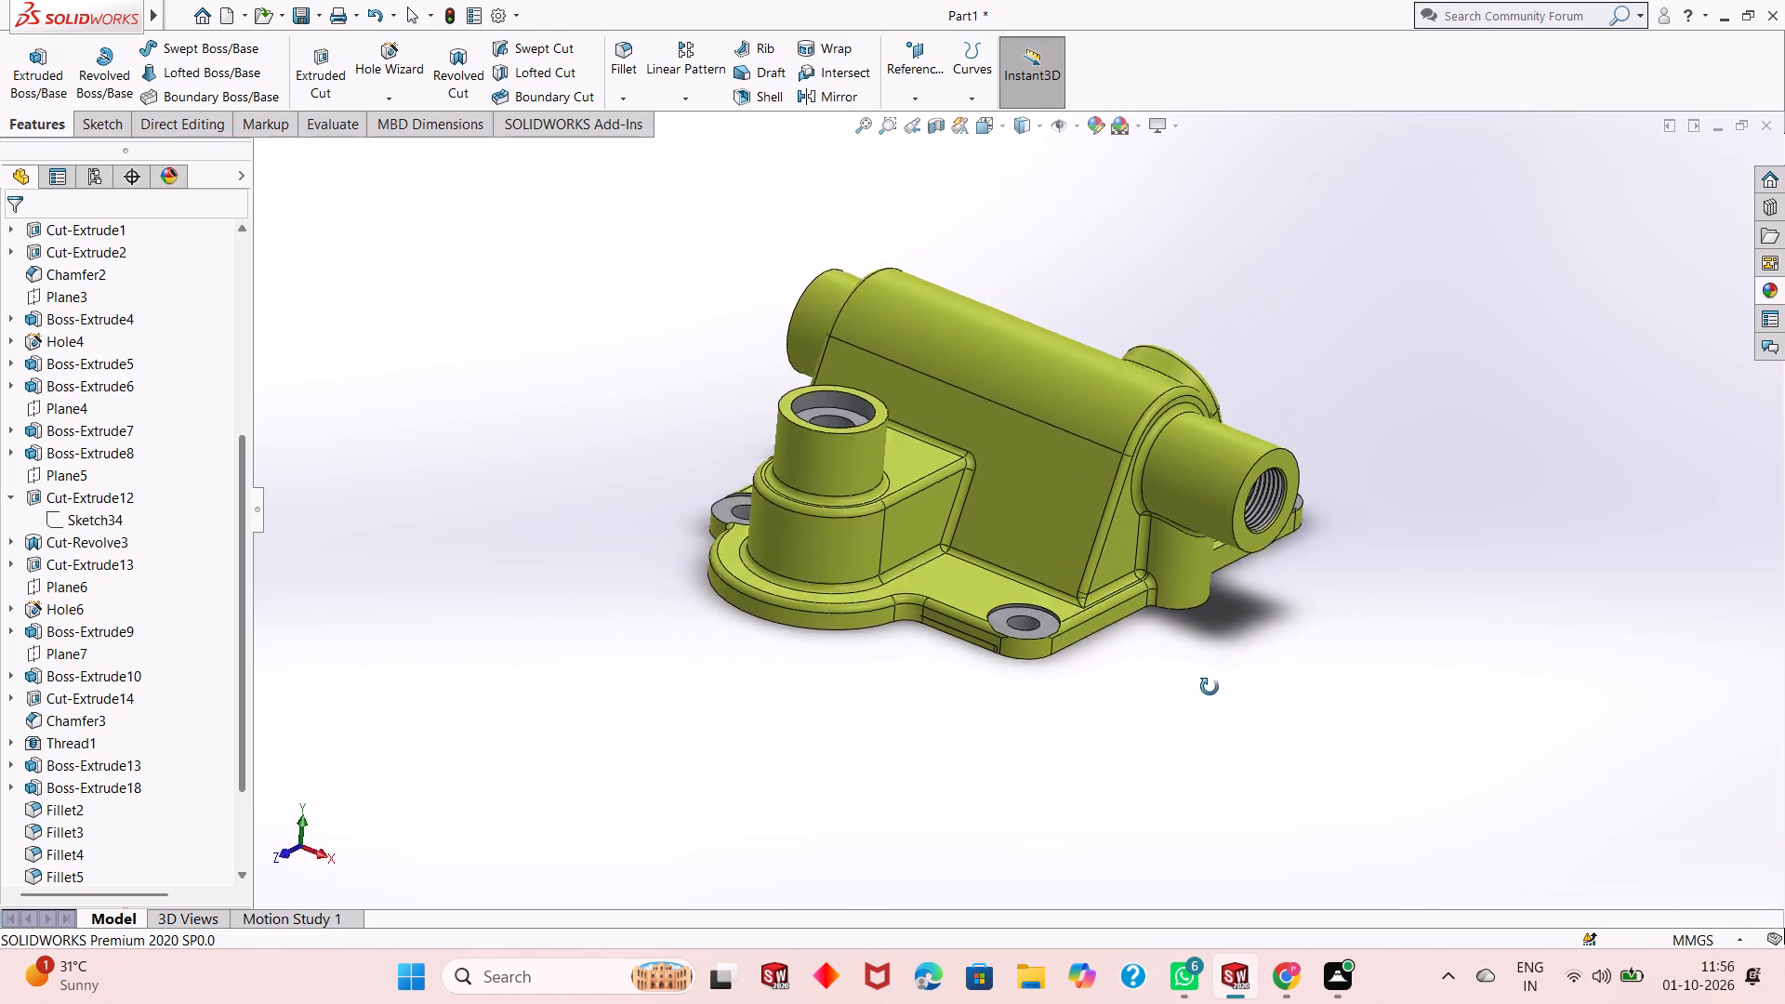
{"action": "middle_click_drag", "start_coordinate": [1210, 687], "coordinate": [1211, 642]}
{"action": "scroll", "coordinate": [1053, 469], "scroll_direction": "down", "scroll_amount": 4}
{"action": "scroll", "coordinate": [1043, 469], "scroll_direction": "up", "scroll_amount": 5}
{"action": "scroll", "coordinate": [892, 443], "scroll_direction": "down", "scroll_amount": 2}
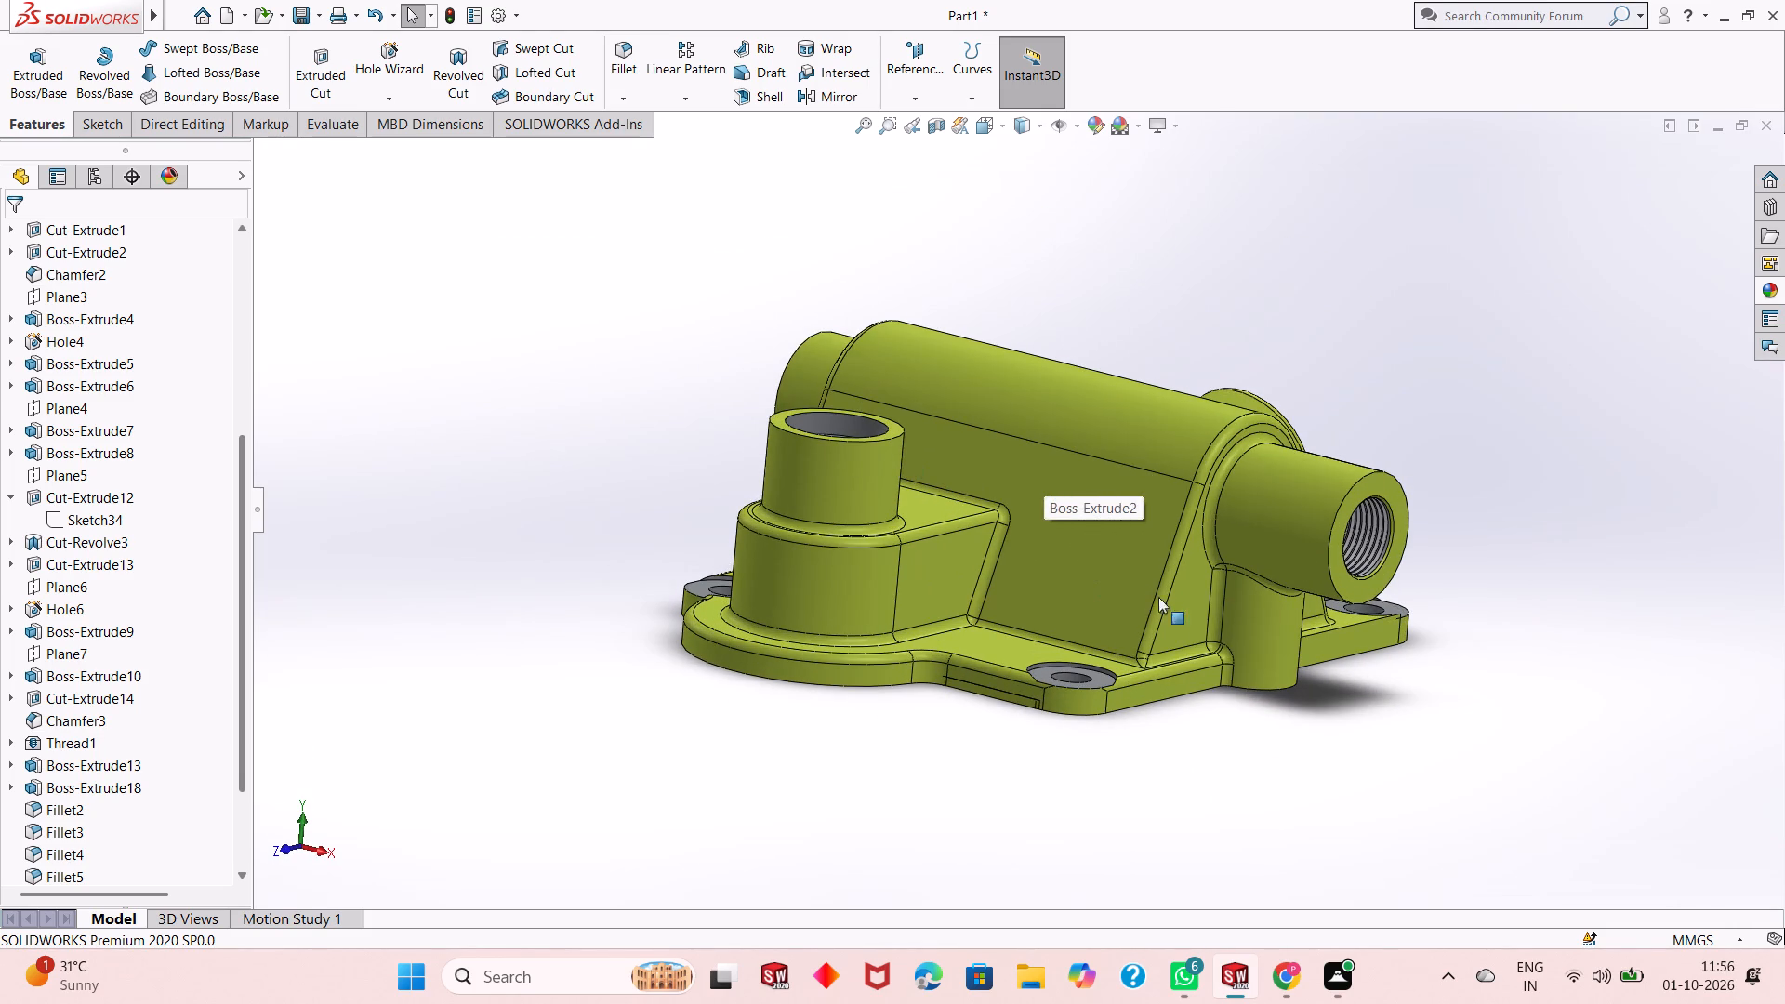
{"action": "middle_click_drag", "start_coordinate": [1303, 743], "coordinate": [1281, 755]}
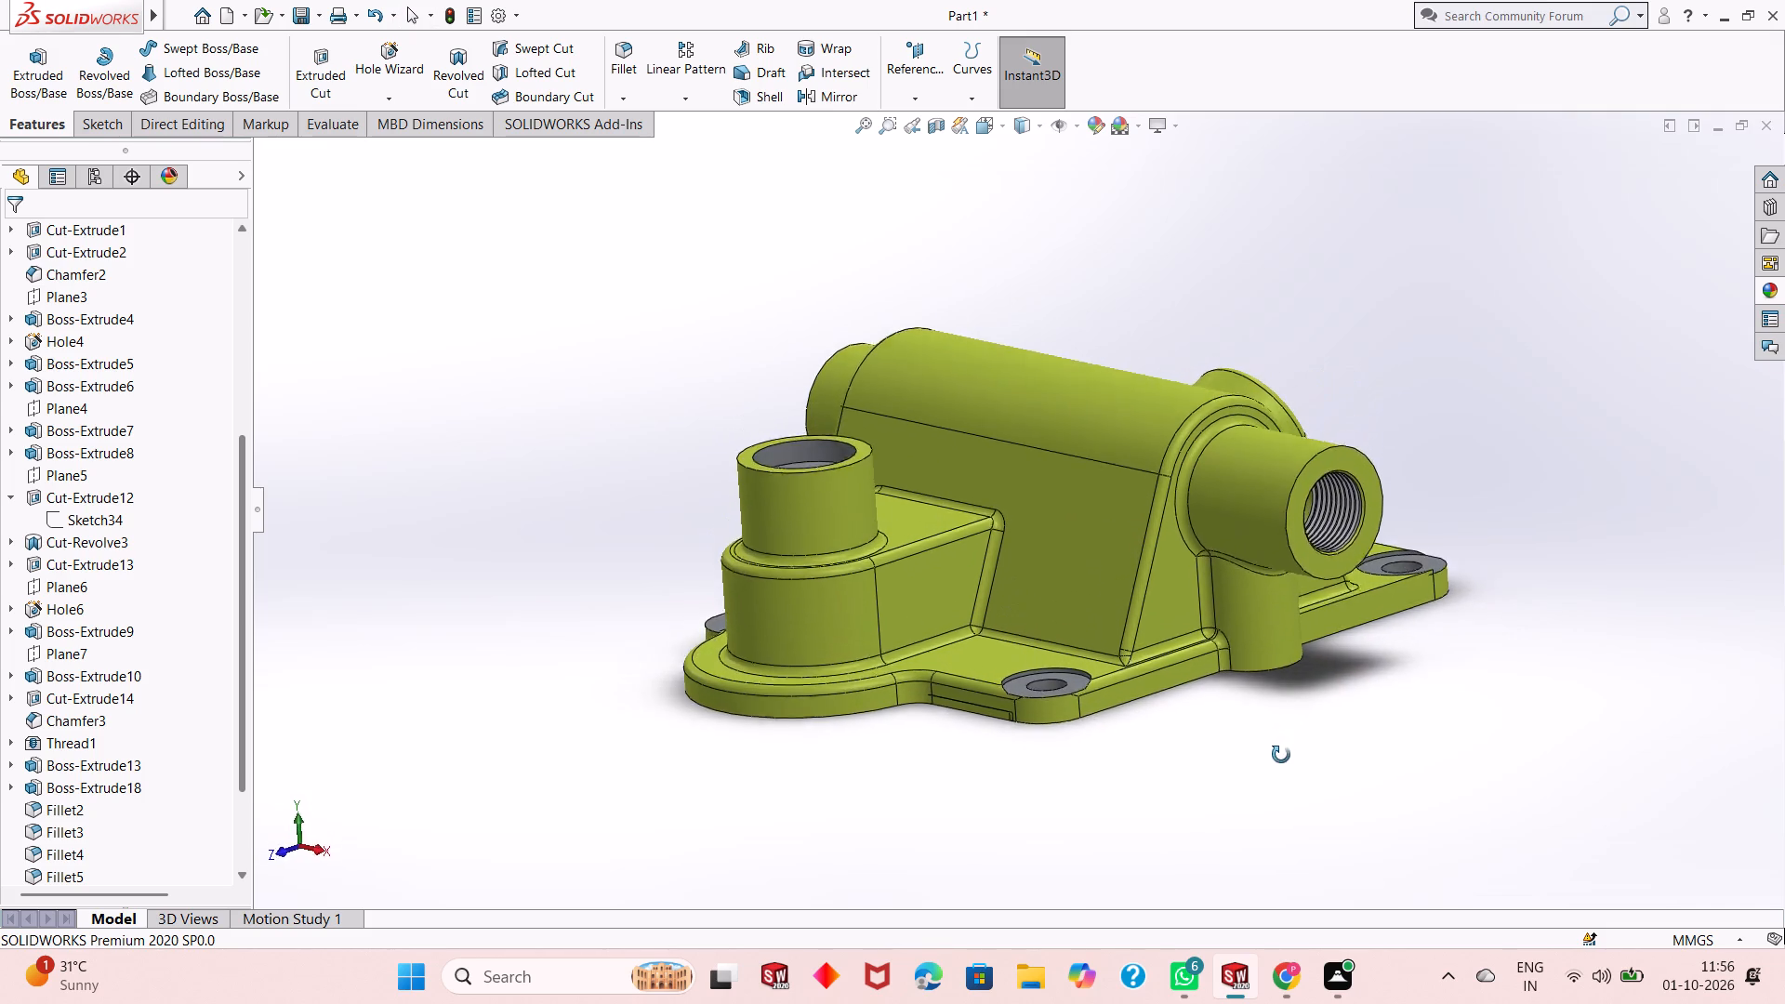
{"action": "middle_click_drag", "start_coordinate": [1281, 755], "coordinate": [1273, 764]}
{"action": "scroll", "coordinate": [1117, 680], "scroll_direction": "up", "scroll_amount": 1}
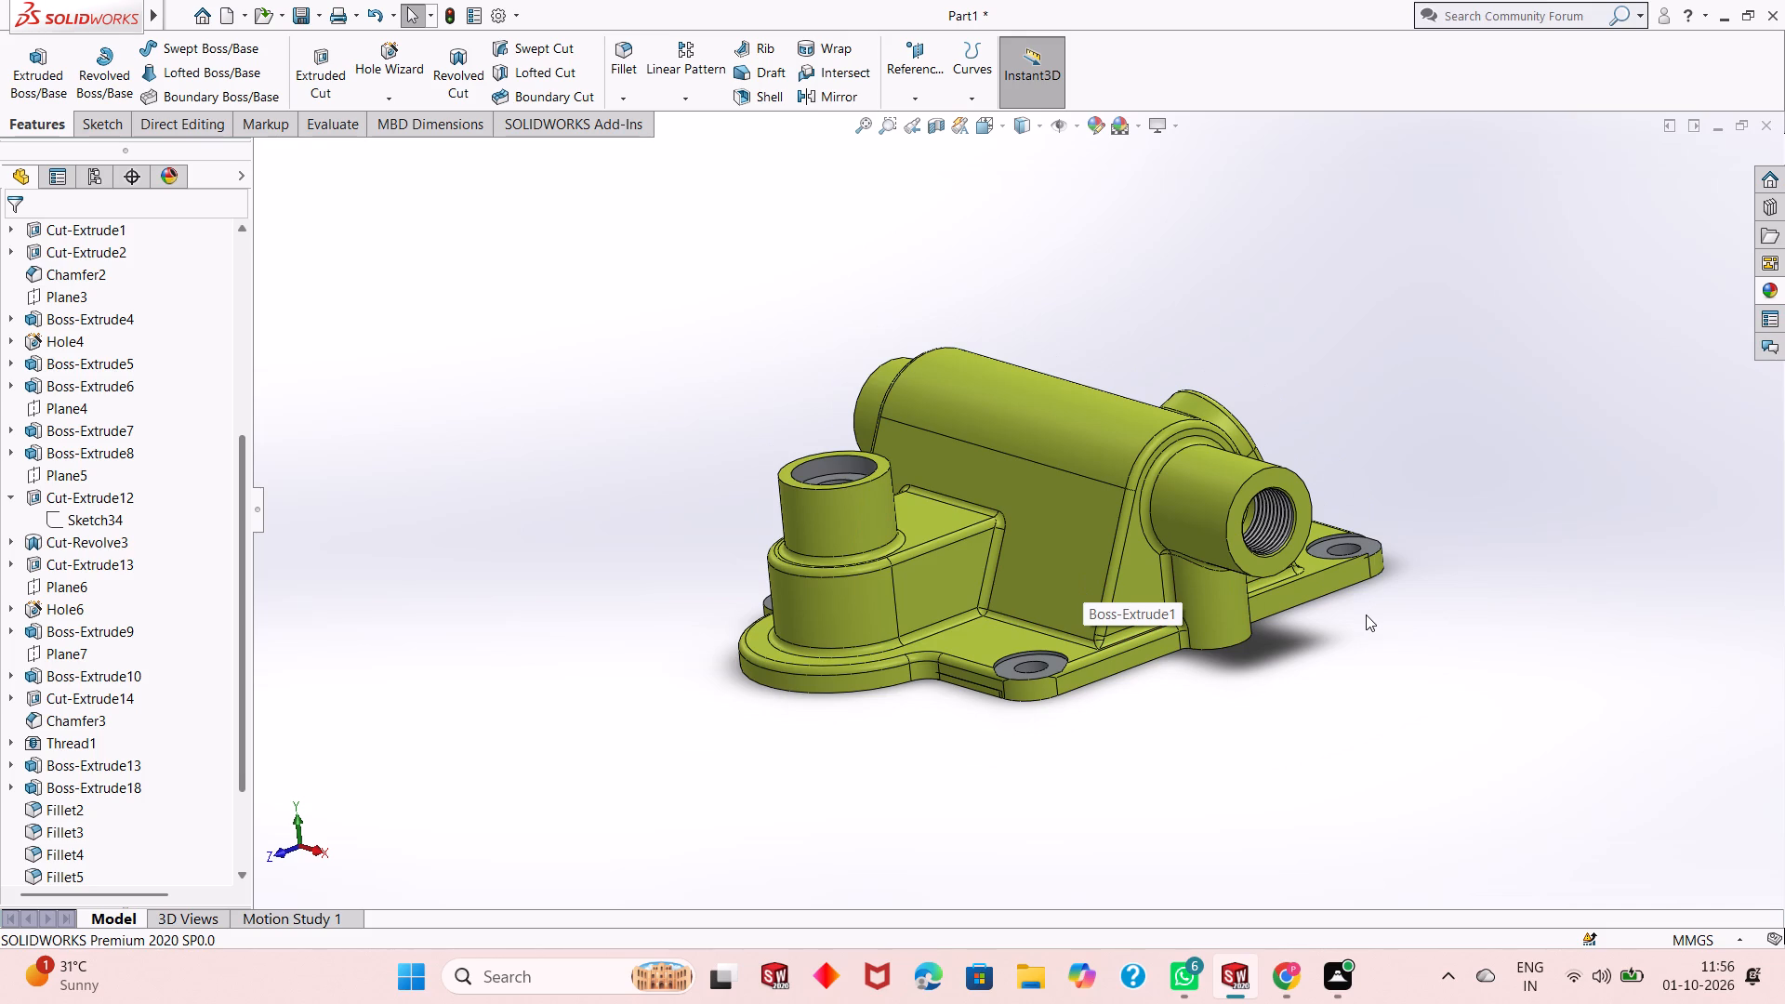
{"action": "scroll", "coordinate": [1080, 557], "scroll_direction": "down", "scroll_amount": 2}
{"action": "scroll", "coordinate": [1080, 557], "scroll_direction": "up", "scroll_amount": 2}
Apply the chromium plate appearance to the small hole in the underside of the vertical boss below the longer horizontal boss.
{"action": "middle_click_drag", "start_coordinate": [1158, 676], "coordinate": [1190, 583]}
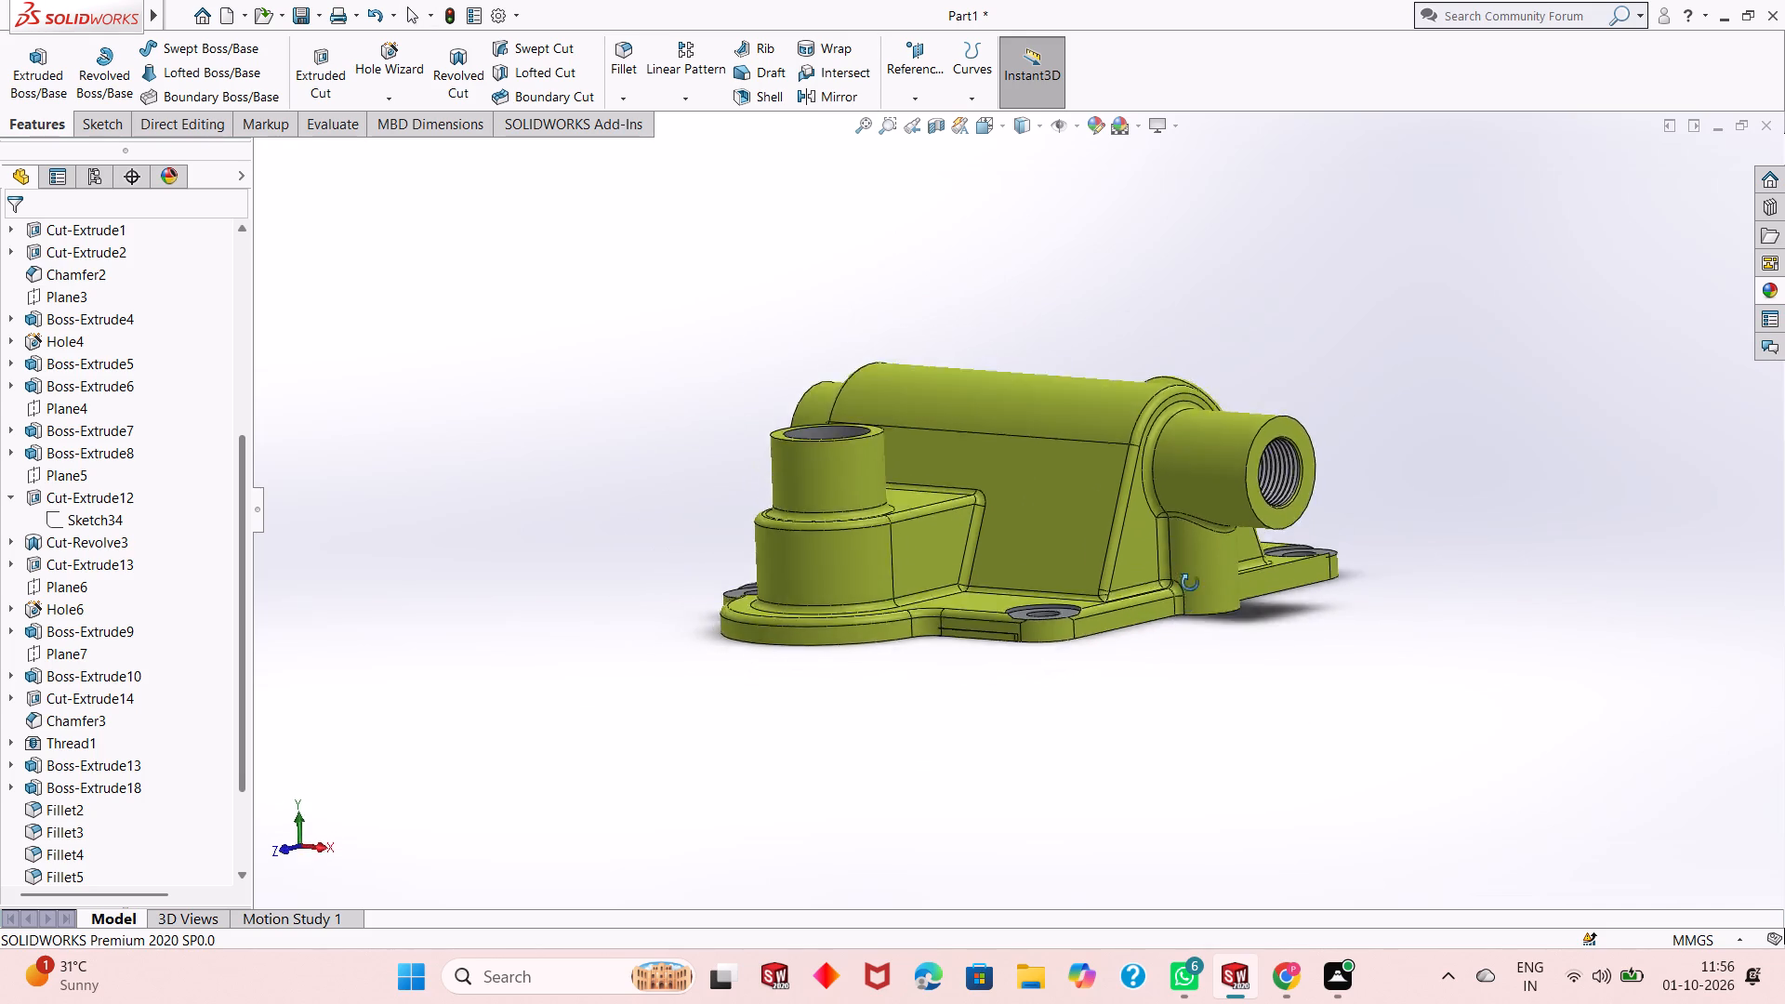
{"action": "middle_click_drag", "start_coordinate": [1190, 583], "coordinate": [1141, 597]}
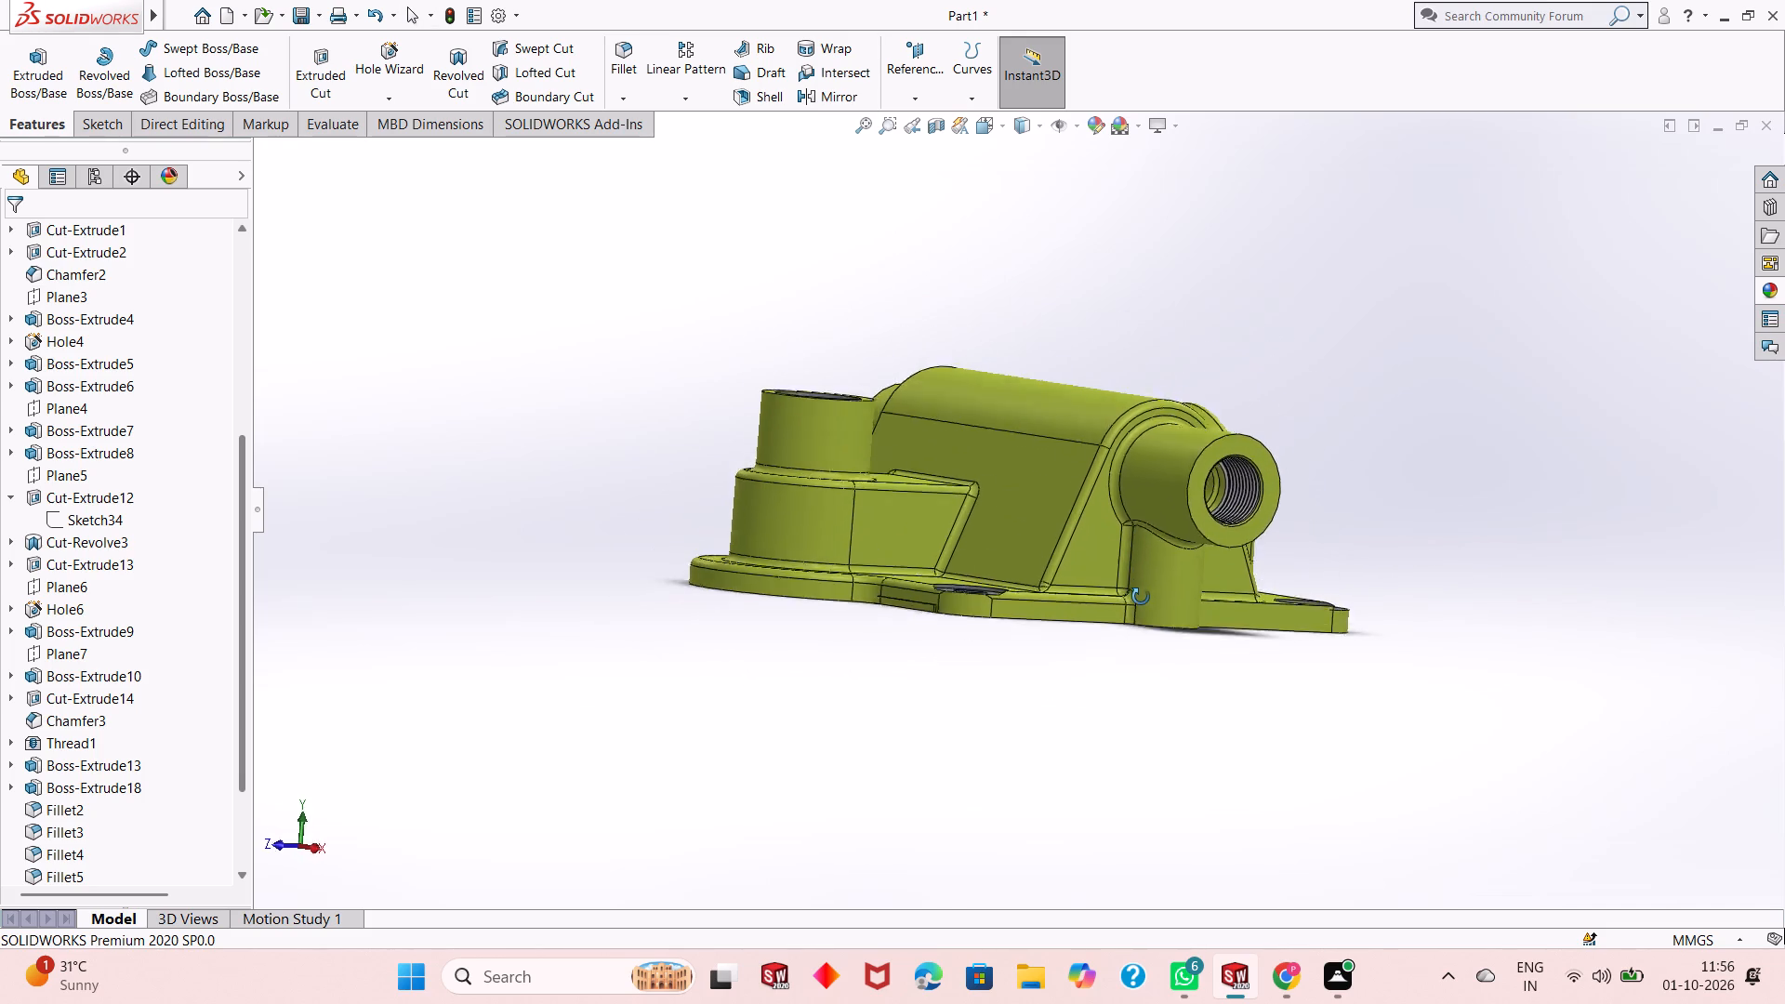
{"action": "middle_click_drag", "start_coordinate": [1141, 597], "coordinate": [1158, 274]}
{"action": "scroll", "coordinate": [1136, 412], "scroll_direction": "down", "scroll_amount": 2}
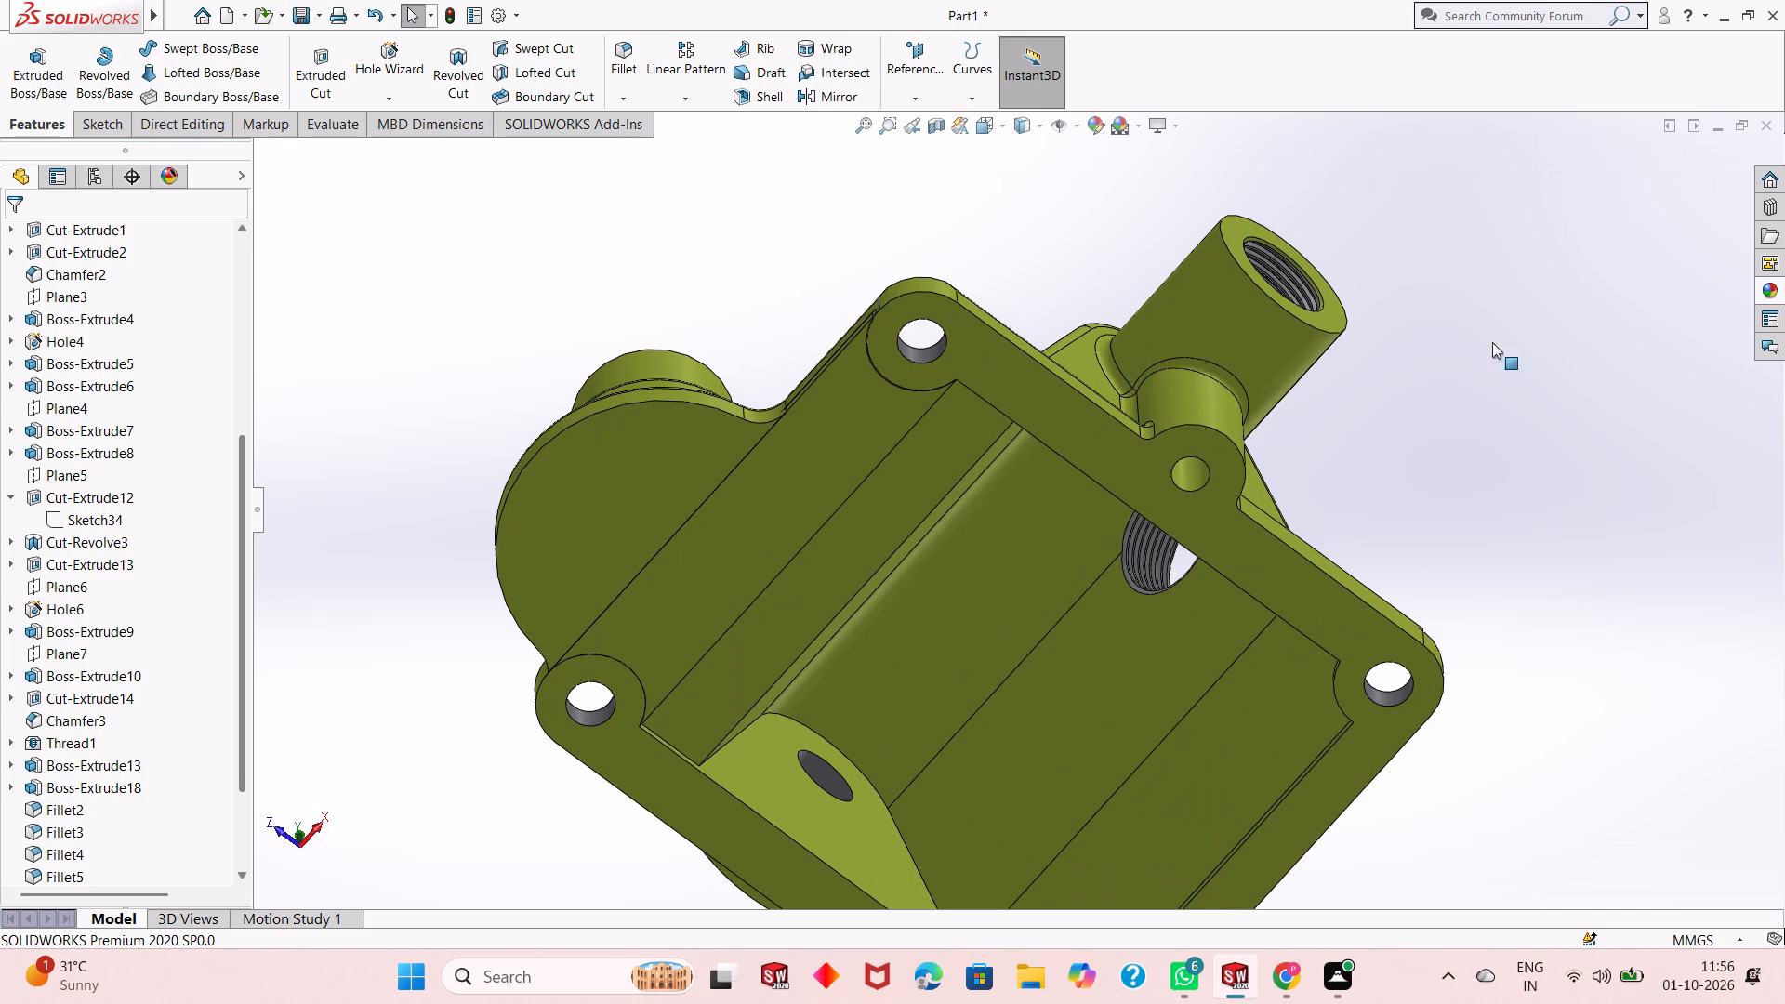
{"action": "left_click", "coordinate": [1778, 293]}
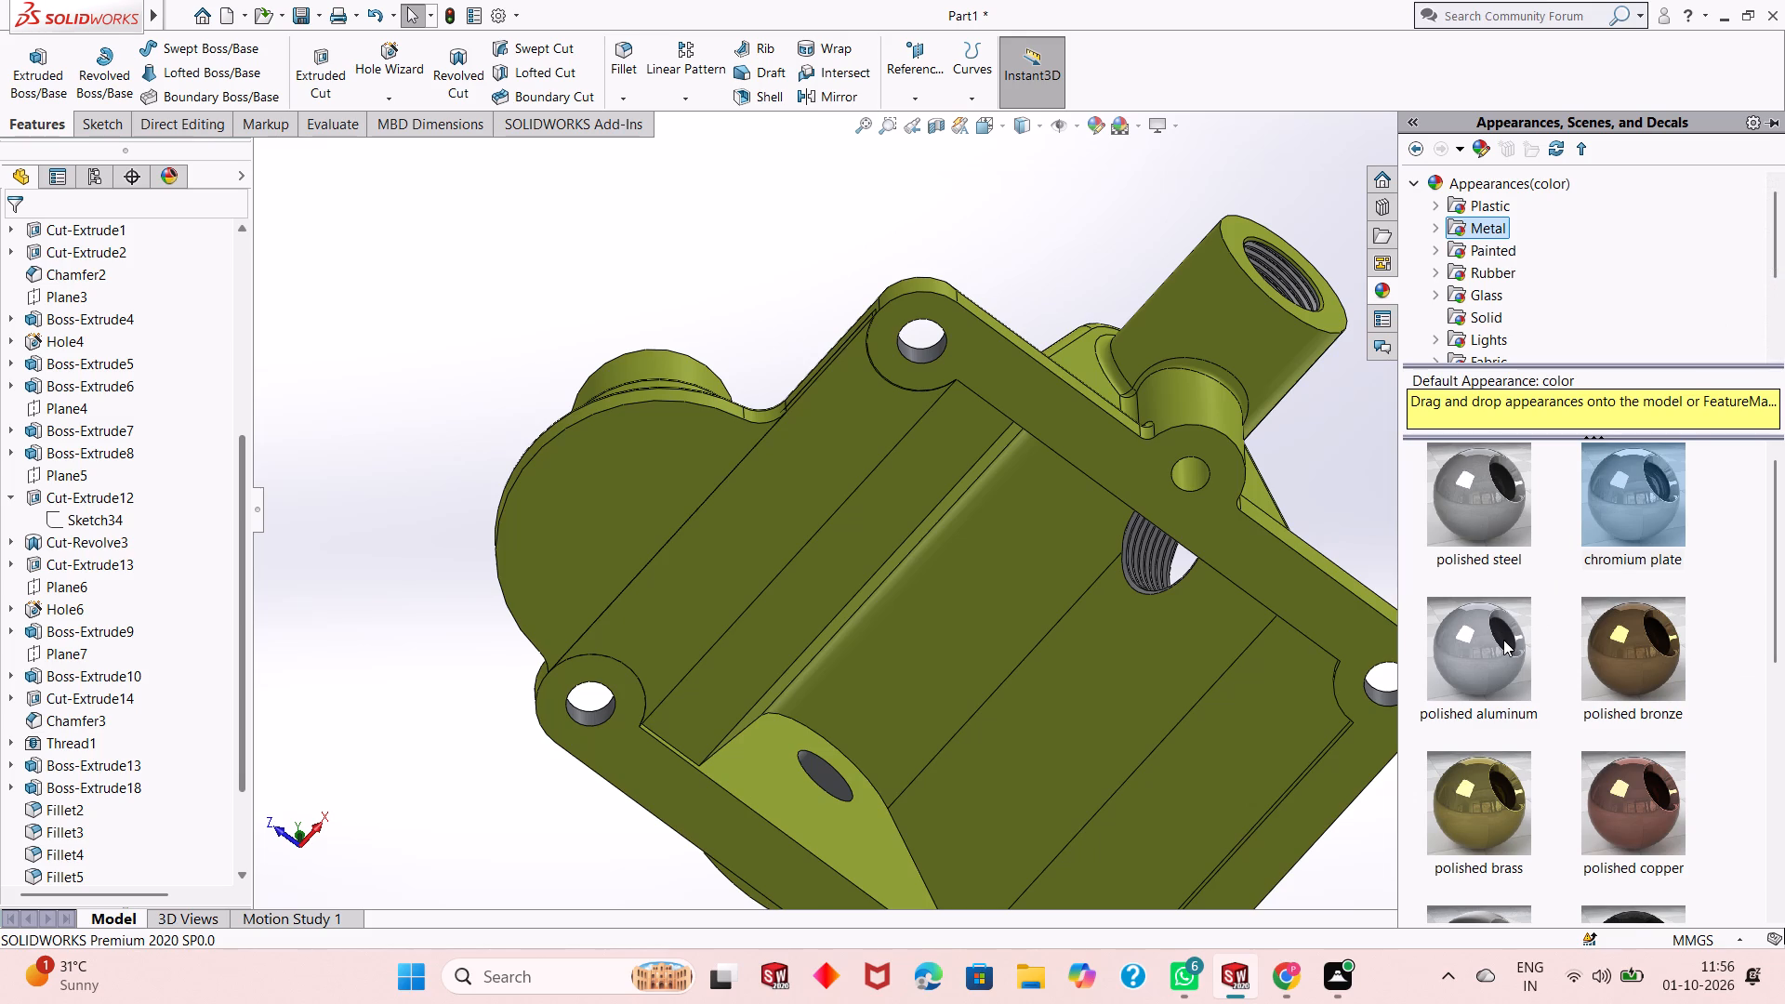
{"action": "left_click", "coordinate": [1634, 520]}
{"action": "left_click_drag", "start_coordinate": [1634, 520], "coordinate": [1201, 488]}
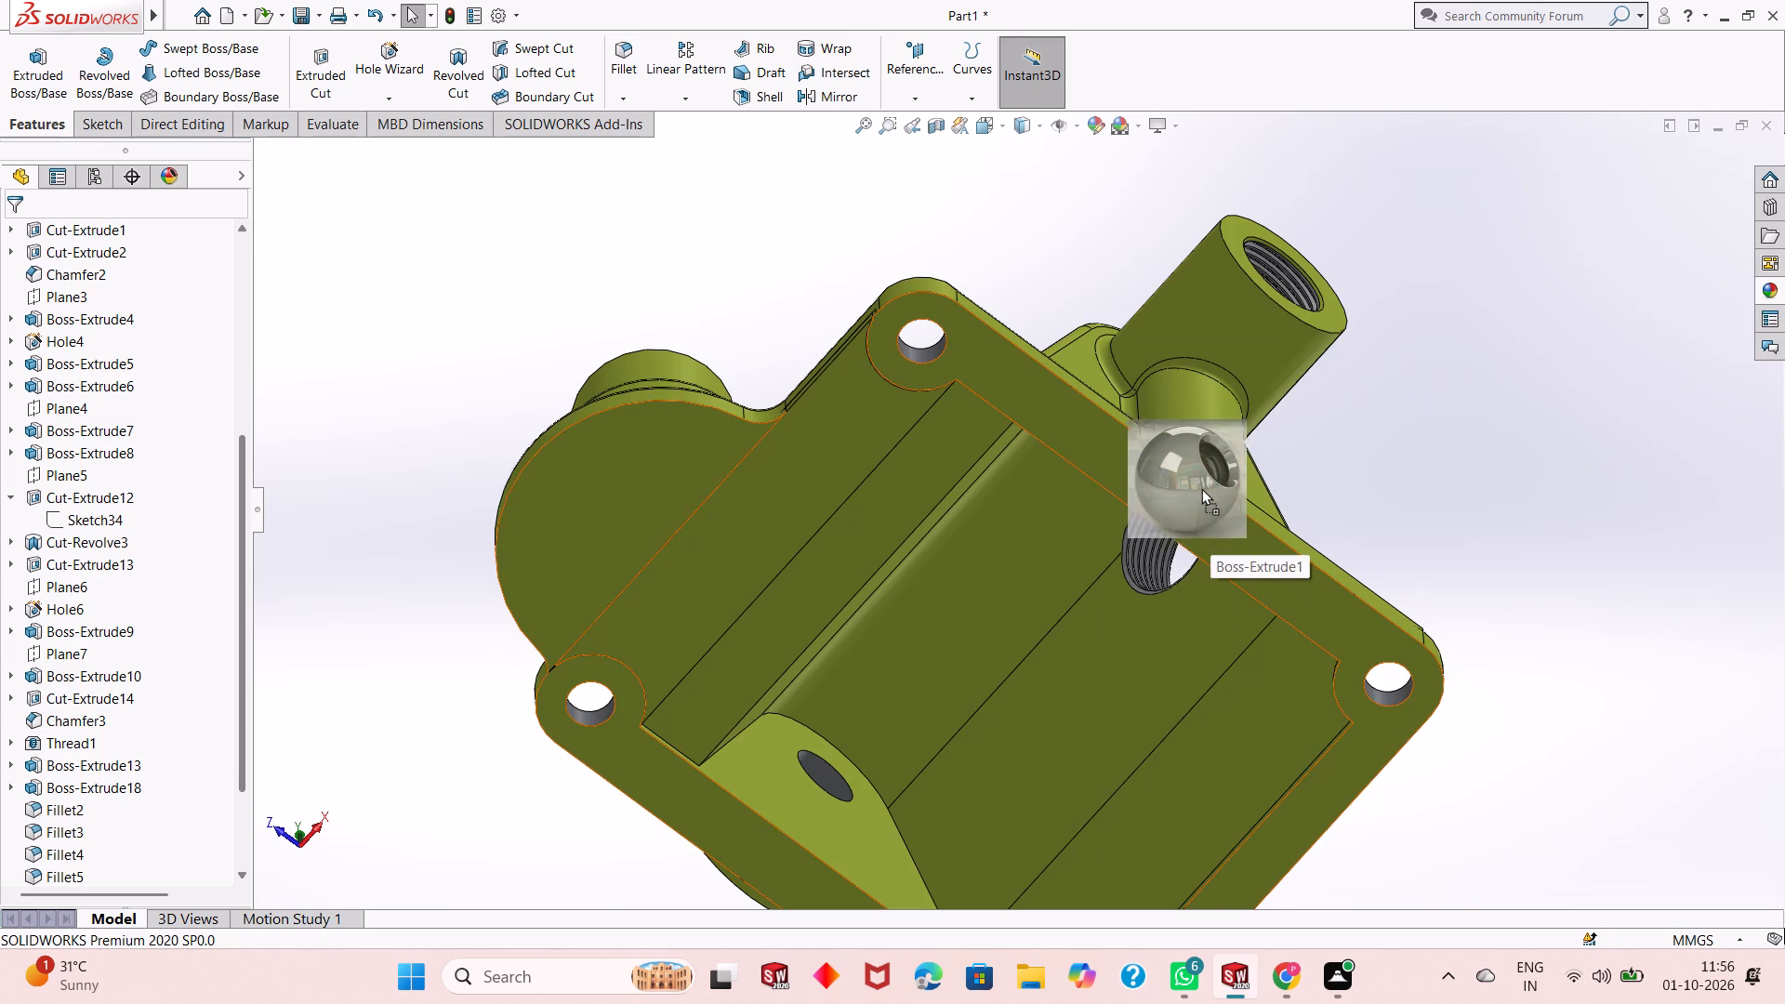
{"action": "left_click_drag", "start_coordinate": [1201, 488], "coordinate": [1194, 477]}
{"action": "left_click", "coordinate": [1194, 477]}
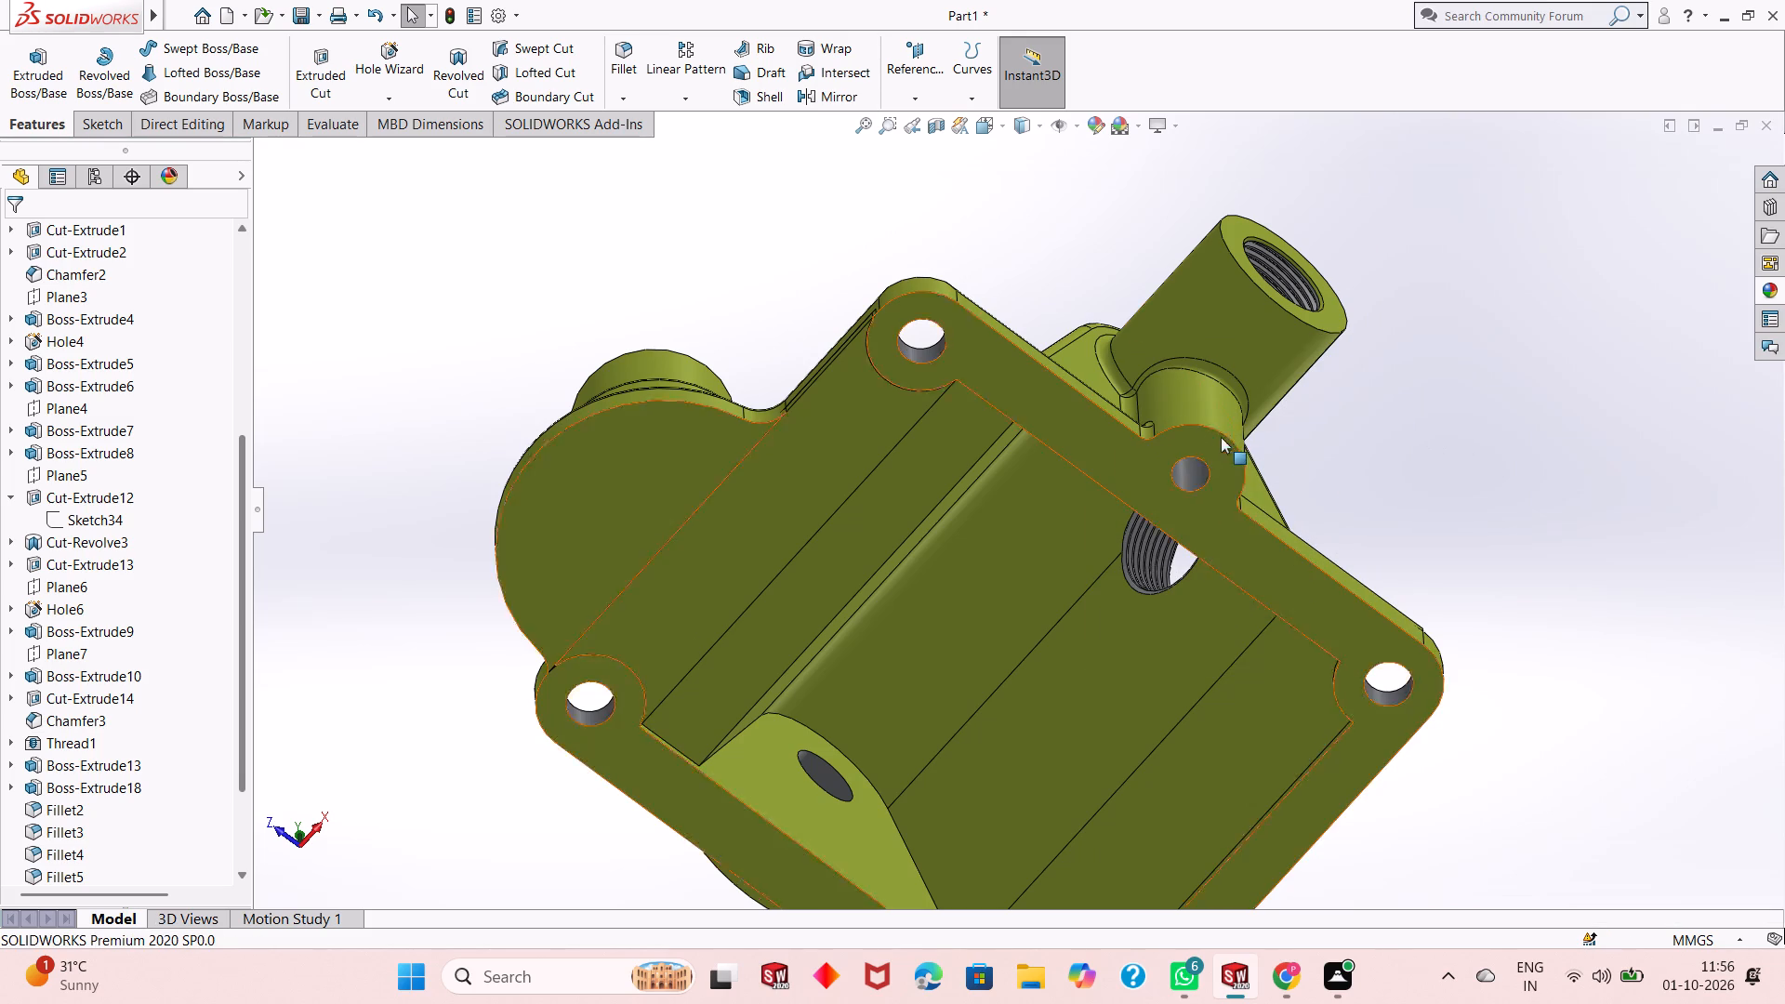
Examine the coloured housing from below, the sides and above to check the applied appearances.
{"action": "scroll", "coordinate": [1220, 437], "scroll_direction": "up", "scroll_amount": 1}
{"action": "middle_click_drag", "start_coordinate": [1237, 429], "coordinate": [1249, 415]}
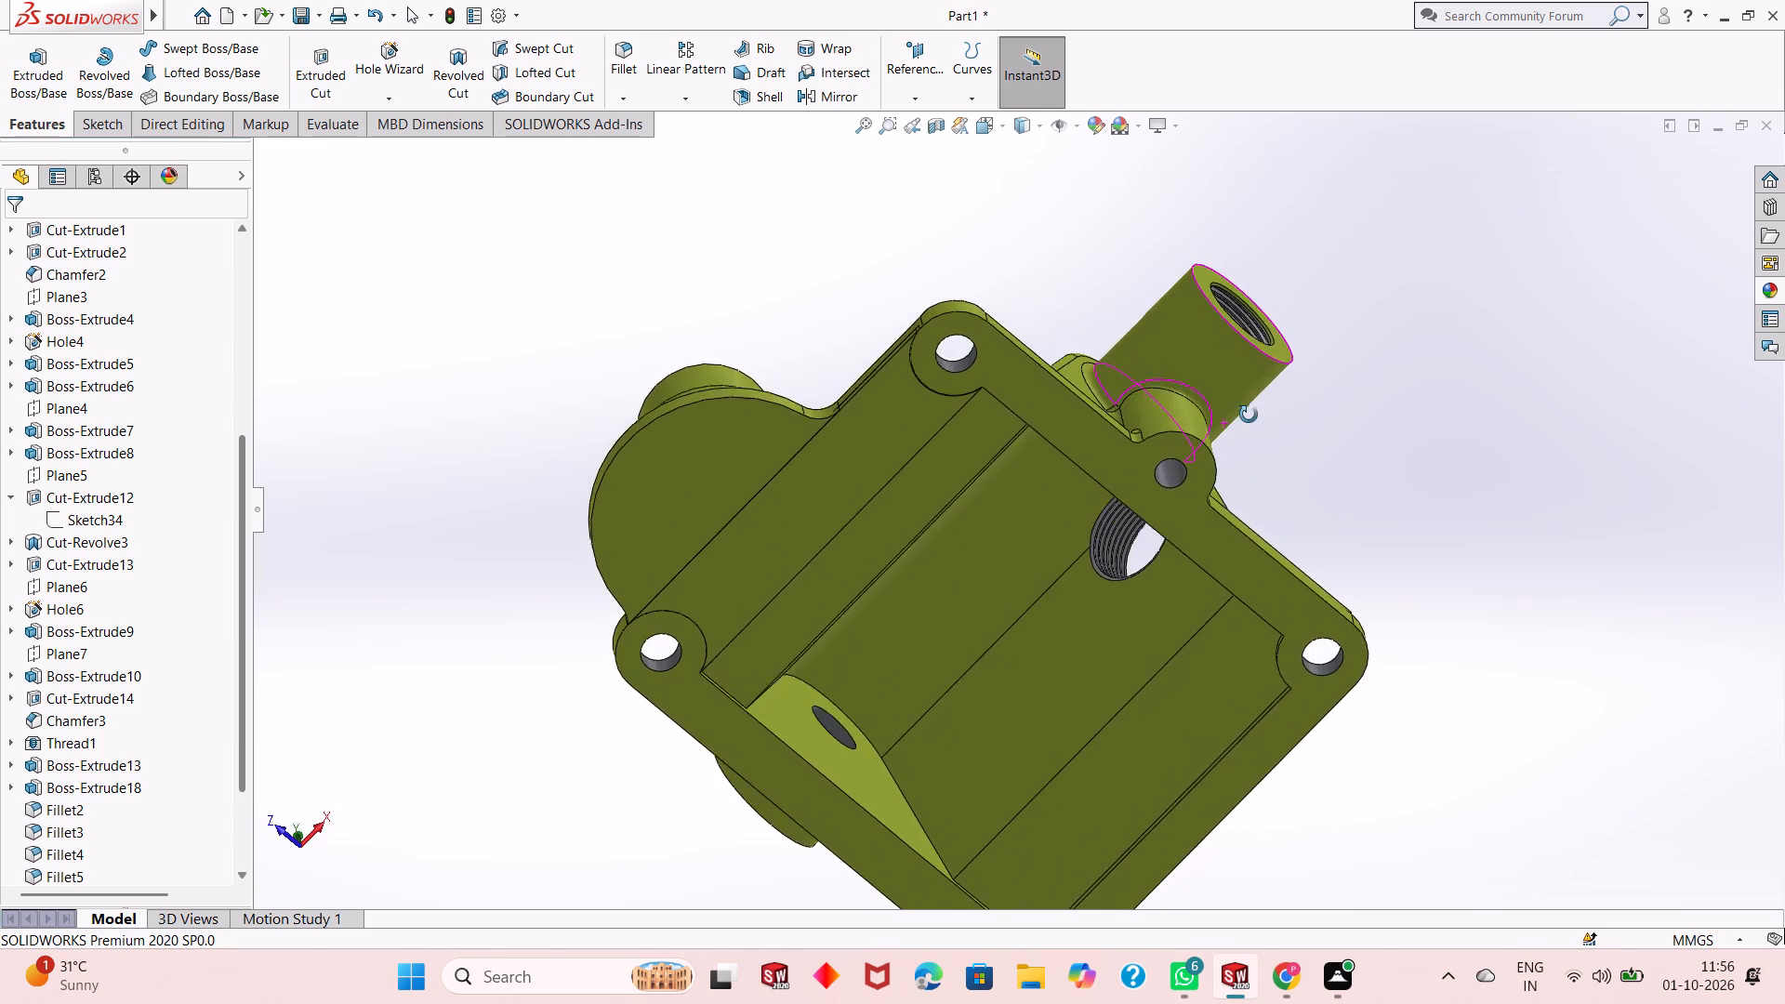
{"action": "middle_click_drag", "start_coordinate": [1249, 415], "coordinate": [1201, 732]}
{"action": "middle_click_drag", "start_coordinate": [1073, 494], "coordinate": [1080, 599]}
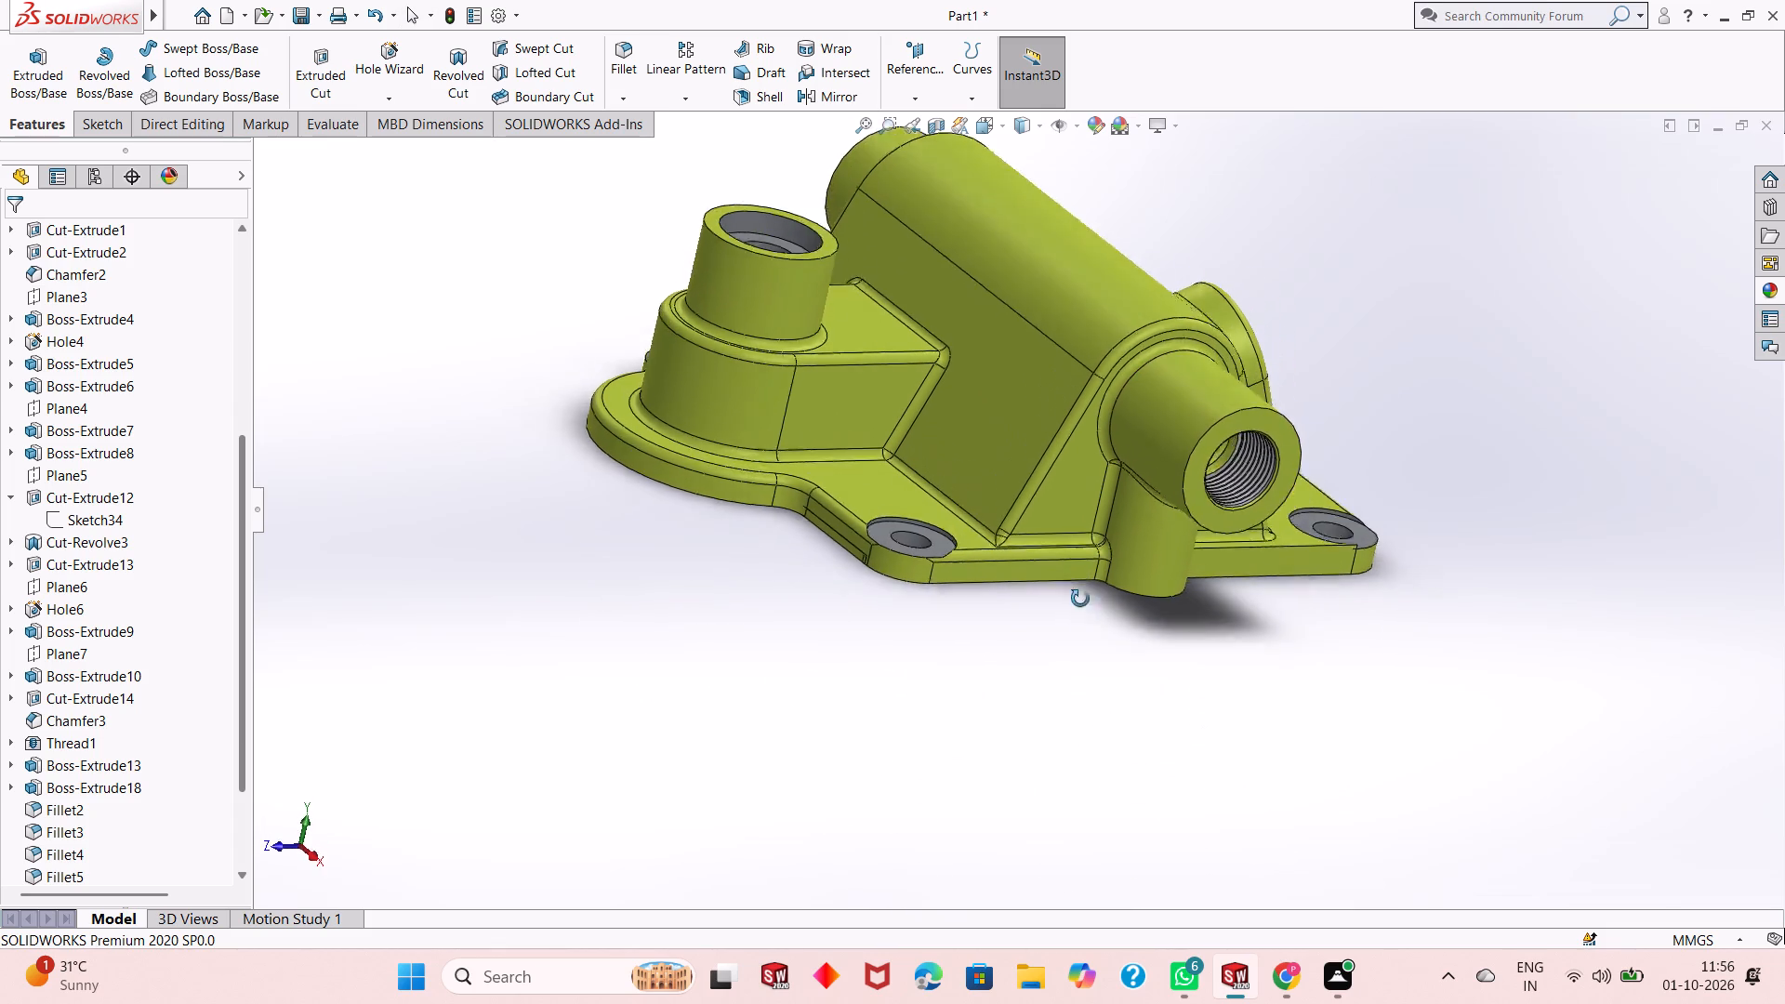
{"action": "middle_click_drag", "start_coordinate": [1080, 599], "coordinate": [1090, 636]}
{"action": "scroll", "coordinate": [1069, 488], "scroll_direction": "up", "scroll_amount": 1}
{"action": "scroll", "coordinate": [939, 295], "scroll_direction": "up", "scroll_amount": 2}
{"action": "scroll", "coordinate": [905, 274], "scroll_direction": "down", "scroll_amount": 2}
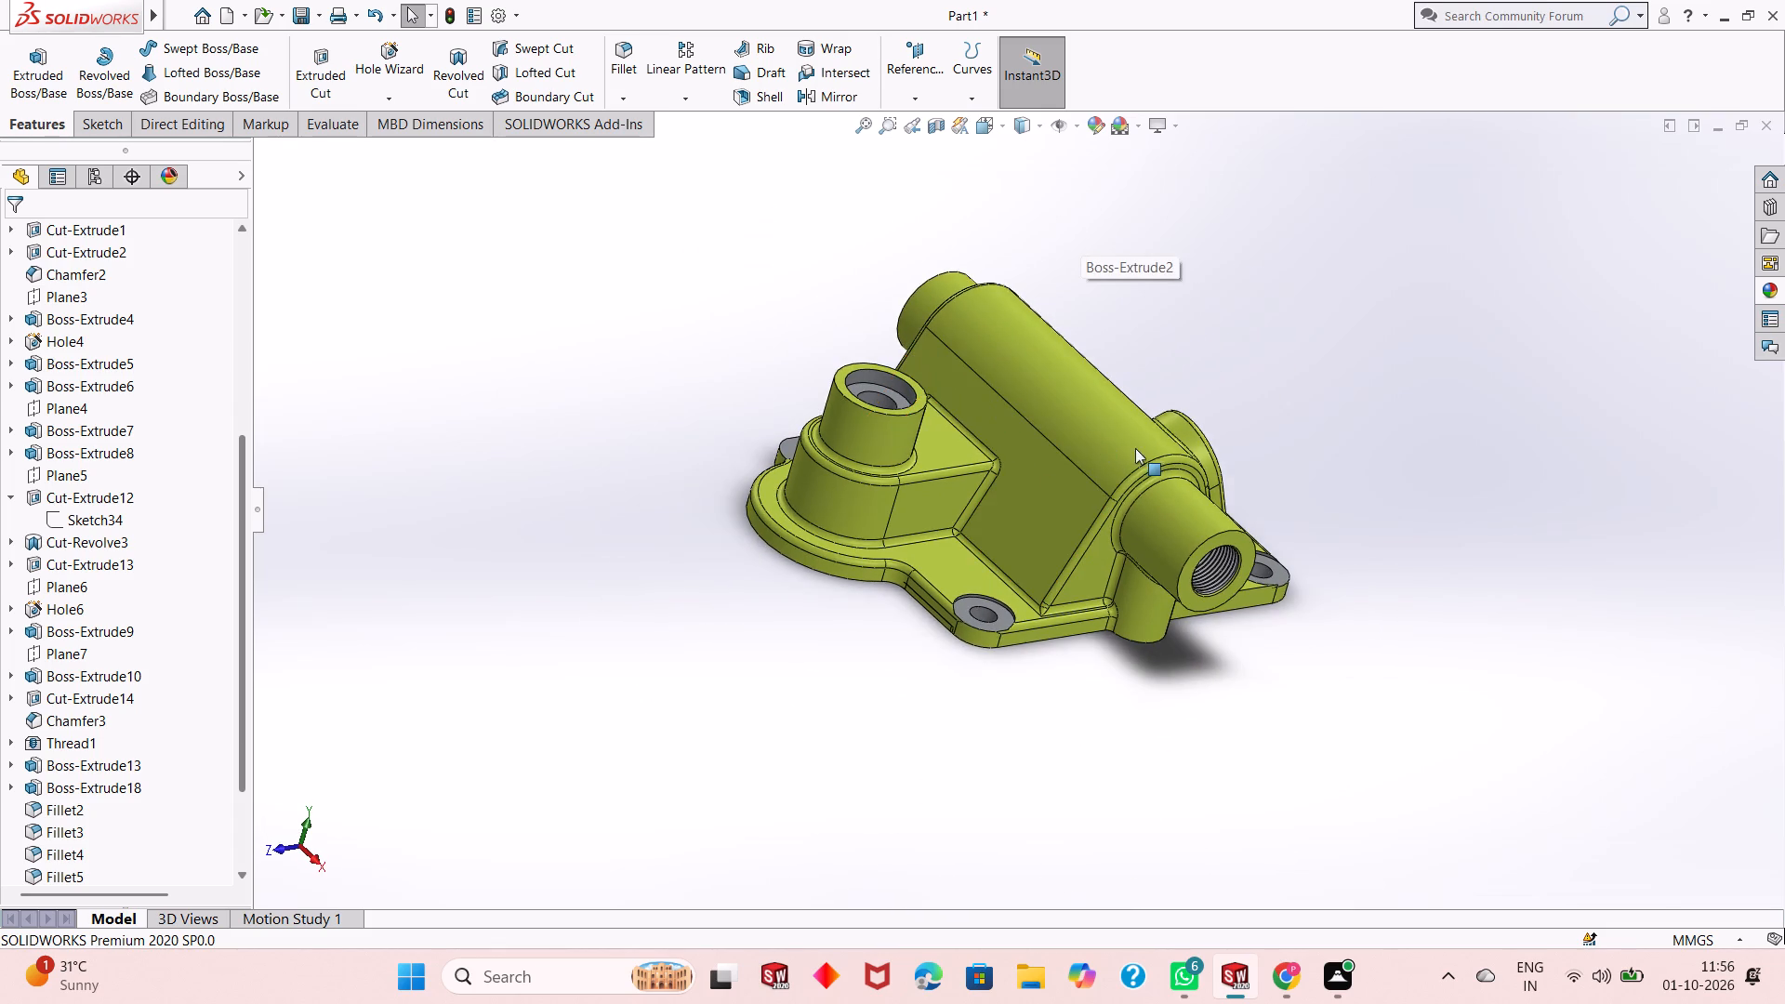
{"action": "middle_click_drag", "start_coordinate": [1135, 449], "coordinate": [1117, 377]}
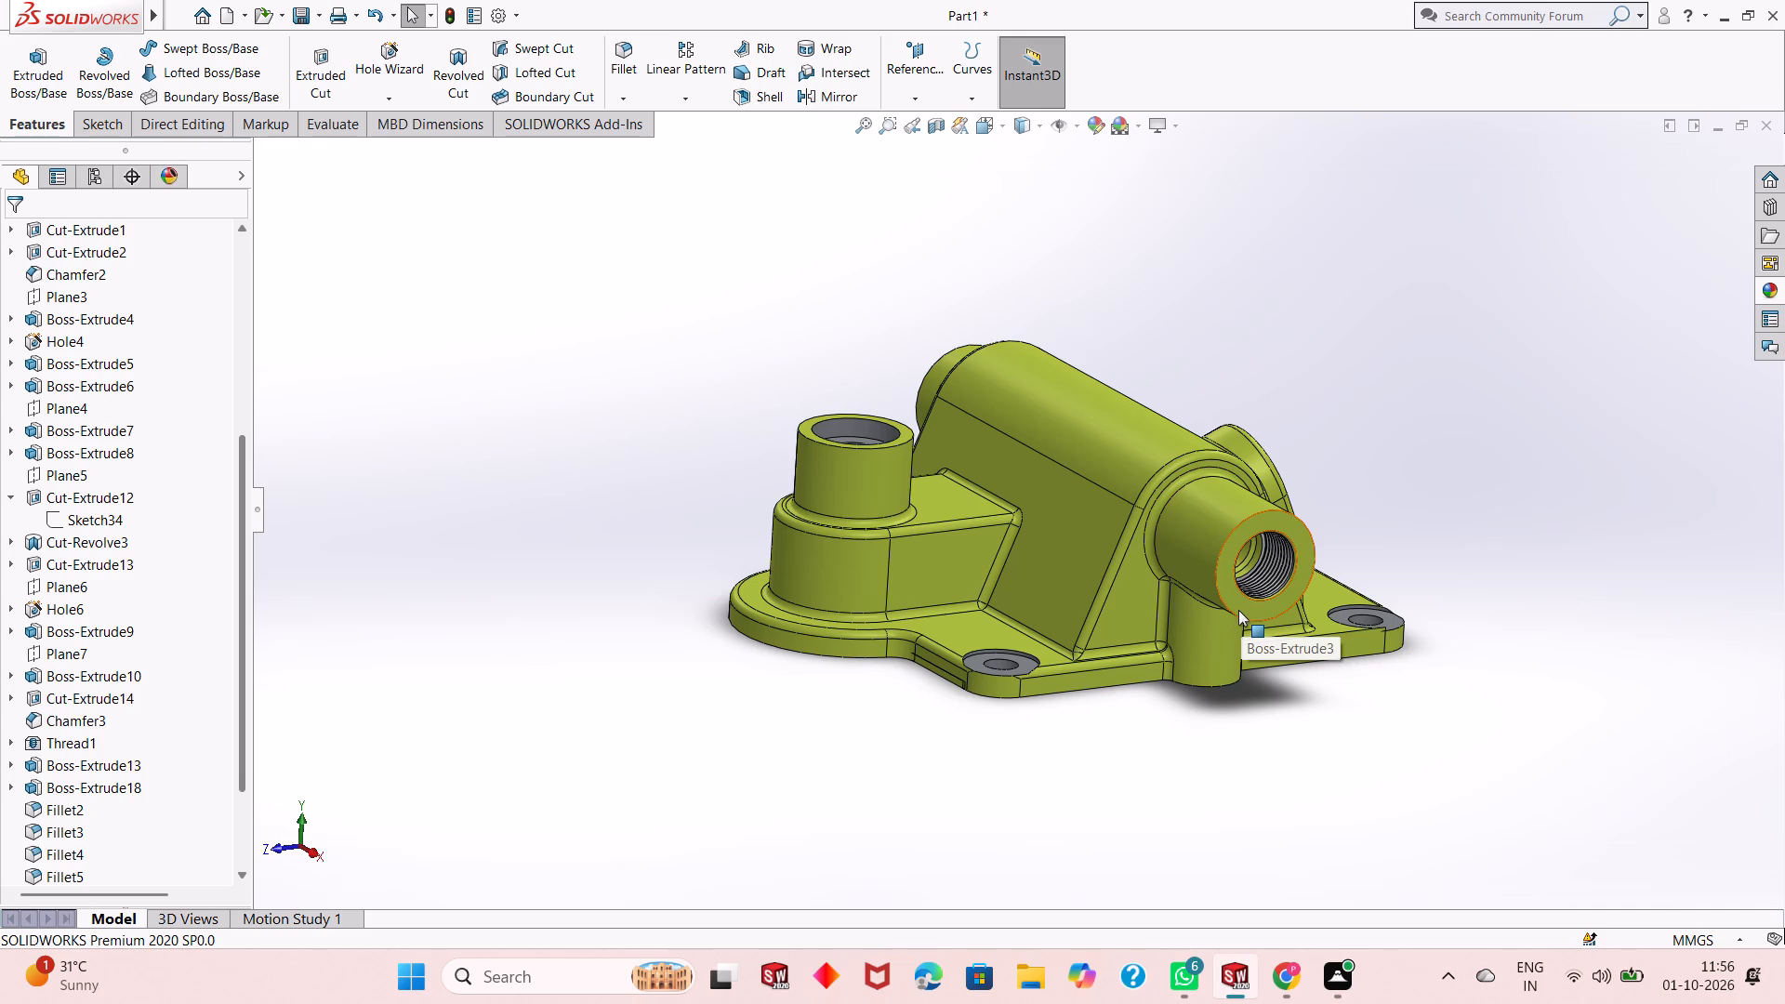
{"action": "middle_click_drag", "start_coordinate": [1170, 781], "coordinate": [1151, 727]}
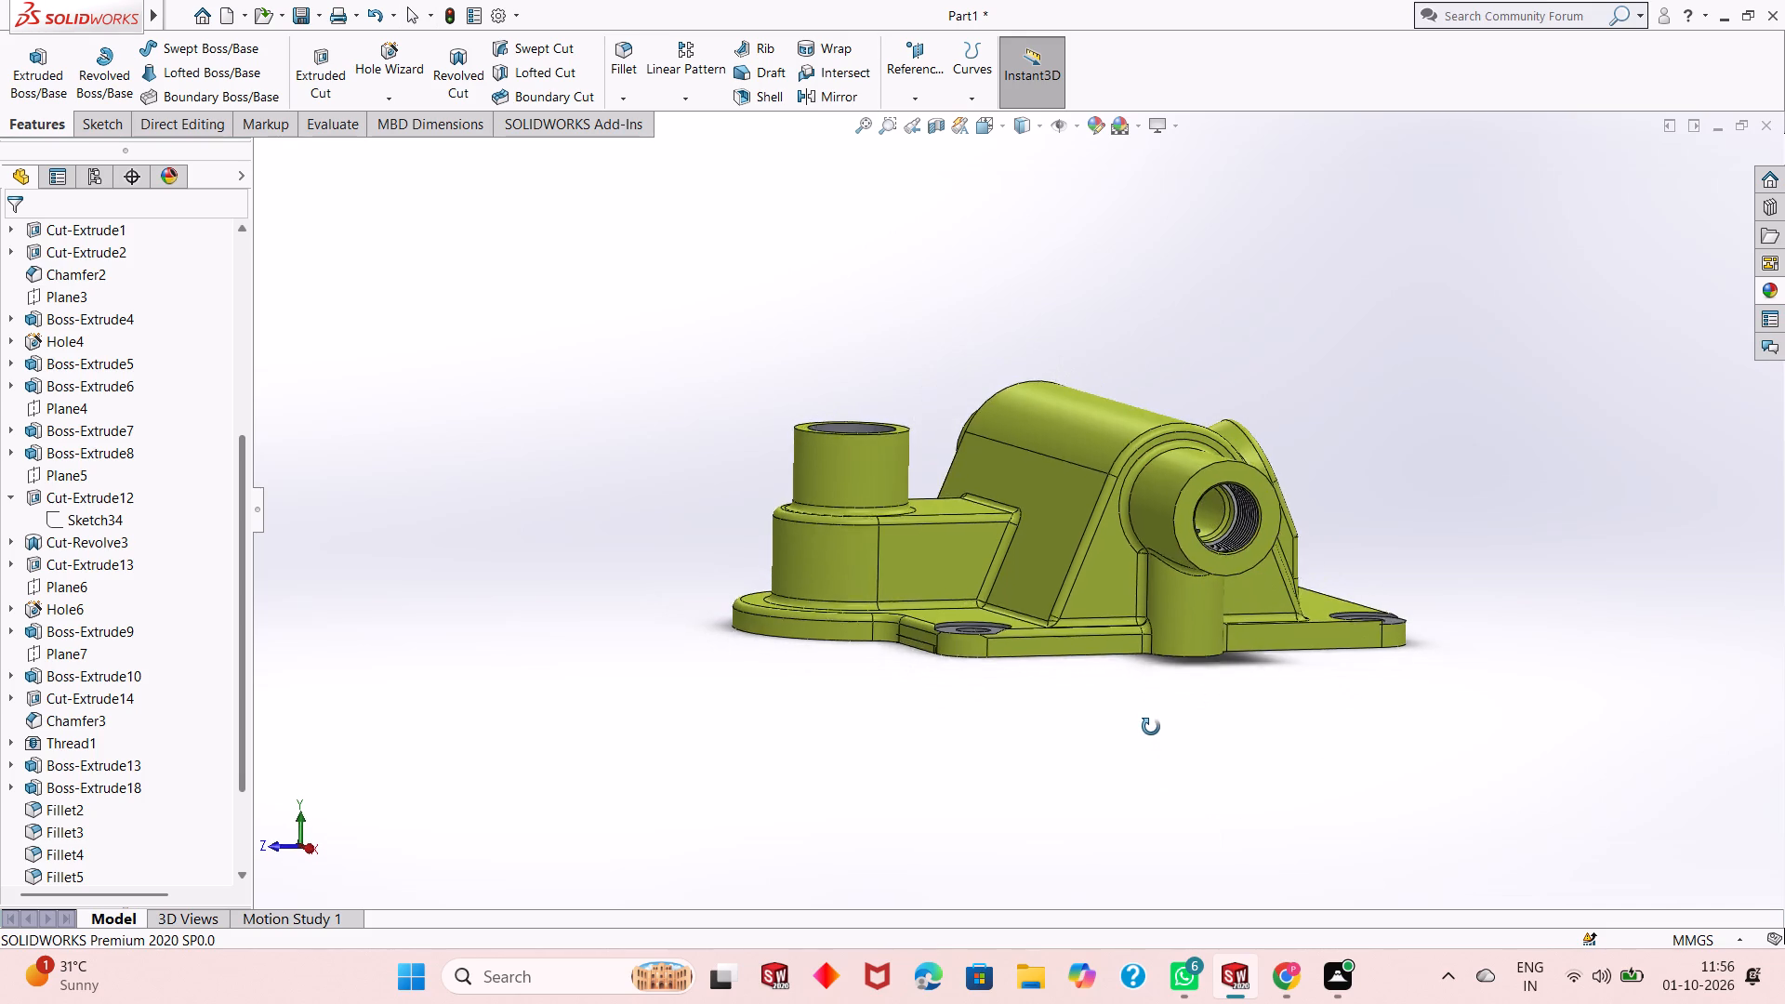
{"action": "middle_click_drag", "start_coordinate": [1151, 727], "coordinate": [1223, 750]}
{"action": "scroll", "coordinate": [1124, 557], "scroll_direction": "down", "scroll_amount": 1}
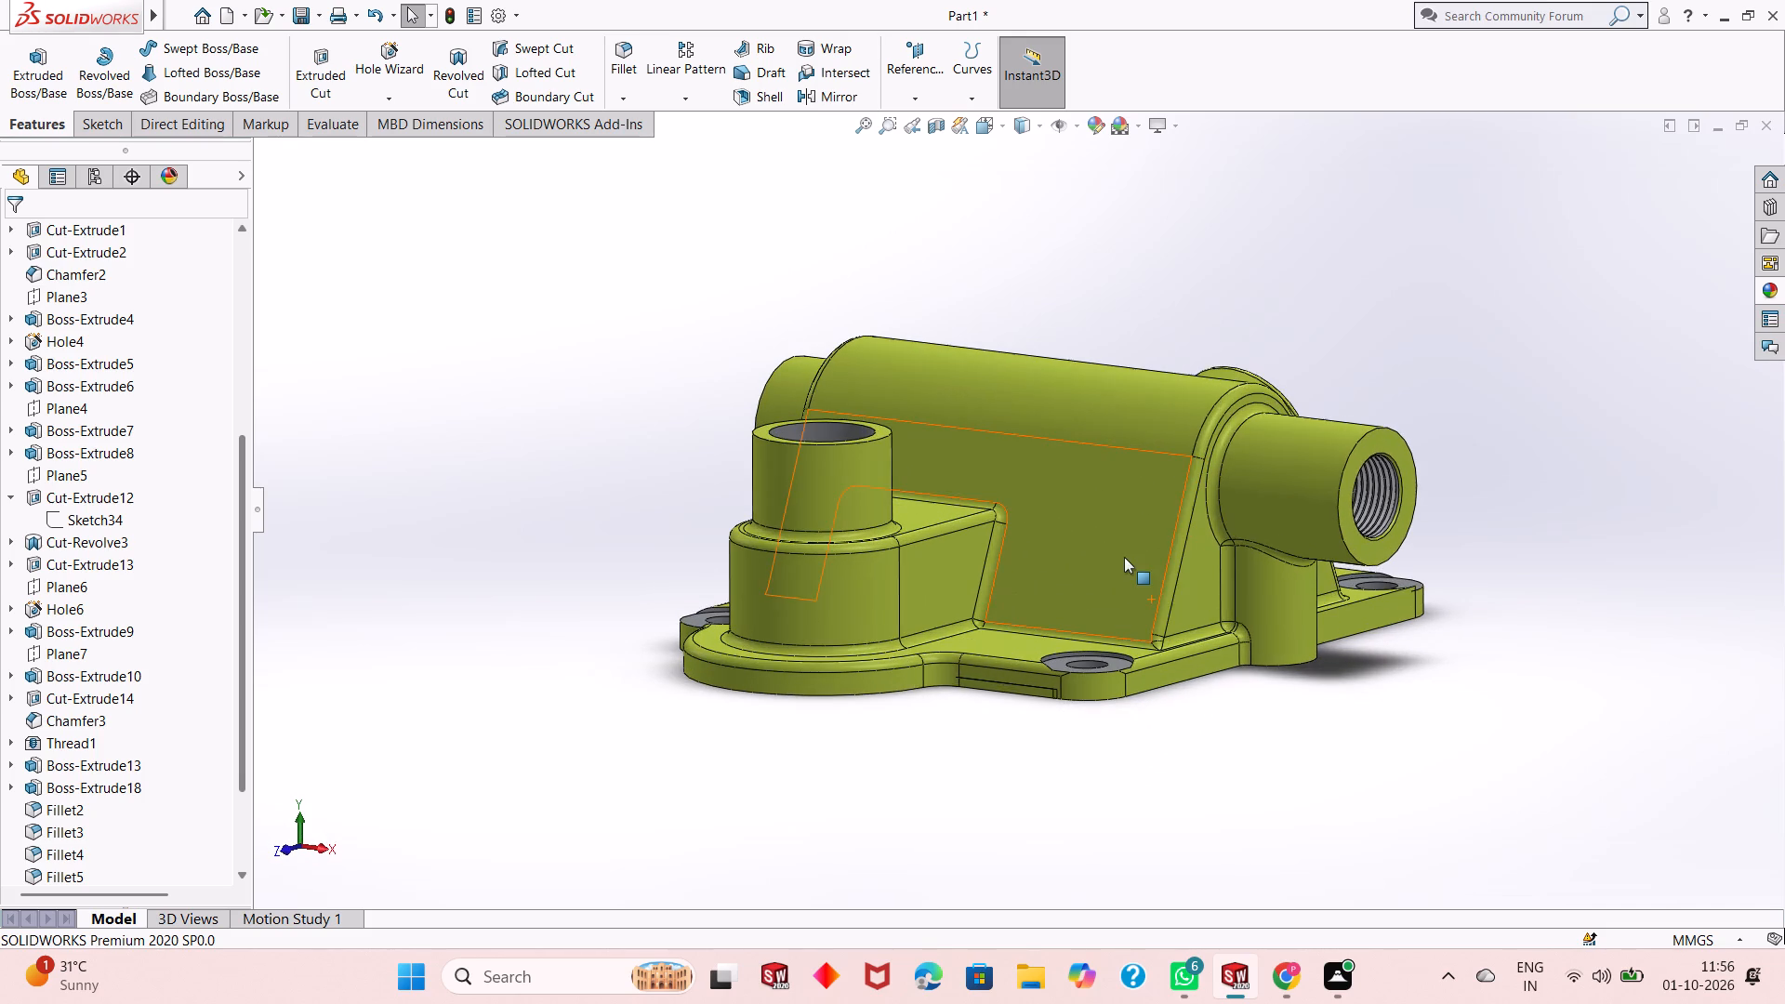
{"action": "scroll", "coordinate": [1124, 557], "scroll_direction": "up", "scroll_amount": 1}
{"action": "middle_click_drag", "start_coordinate": [1075, 471], "coordinate": [1051, 591]}
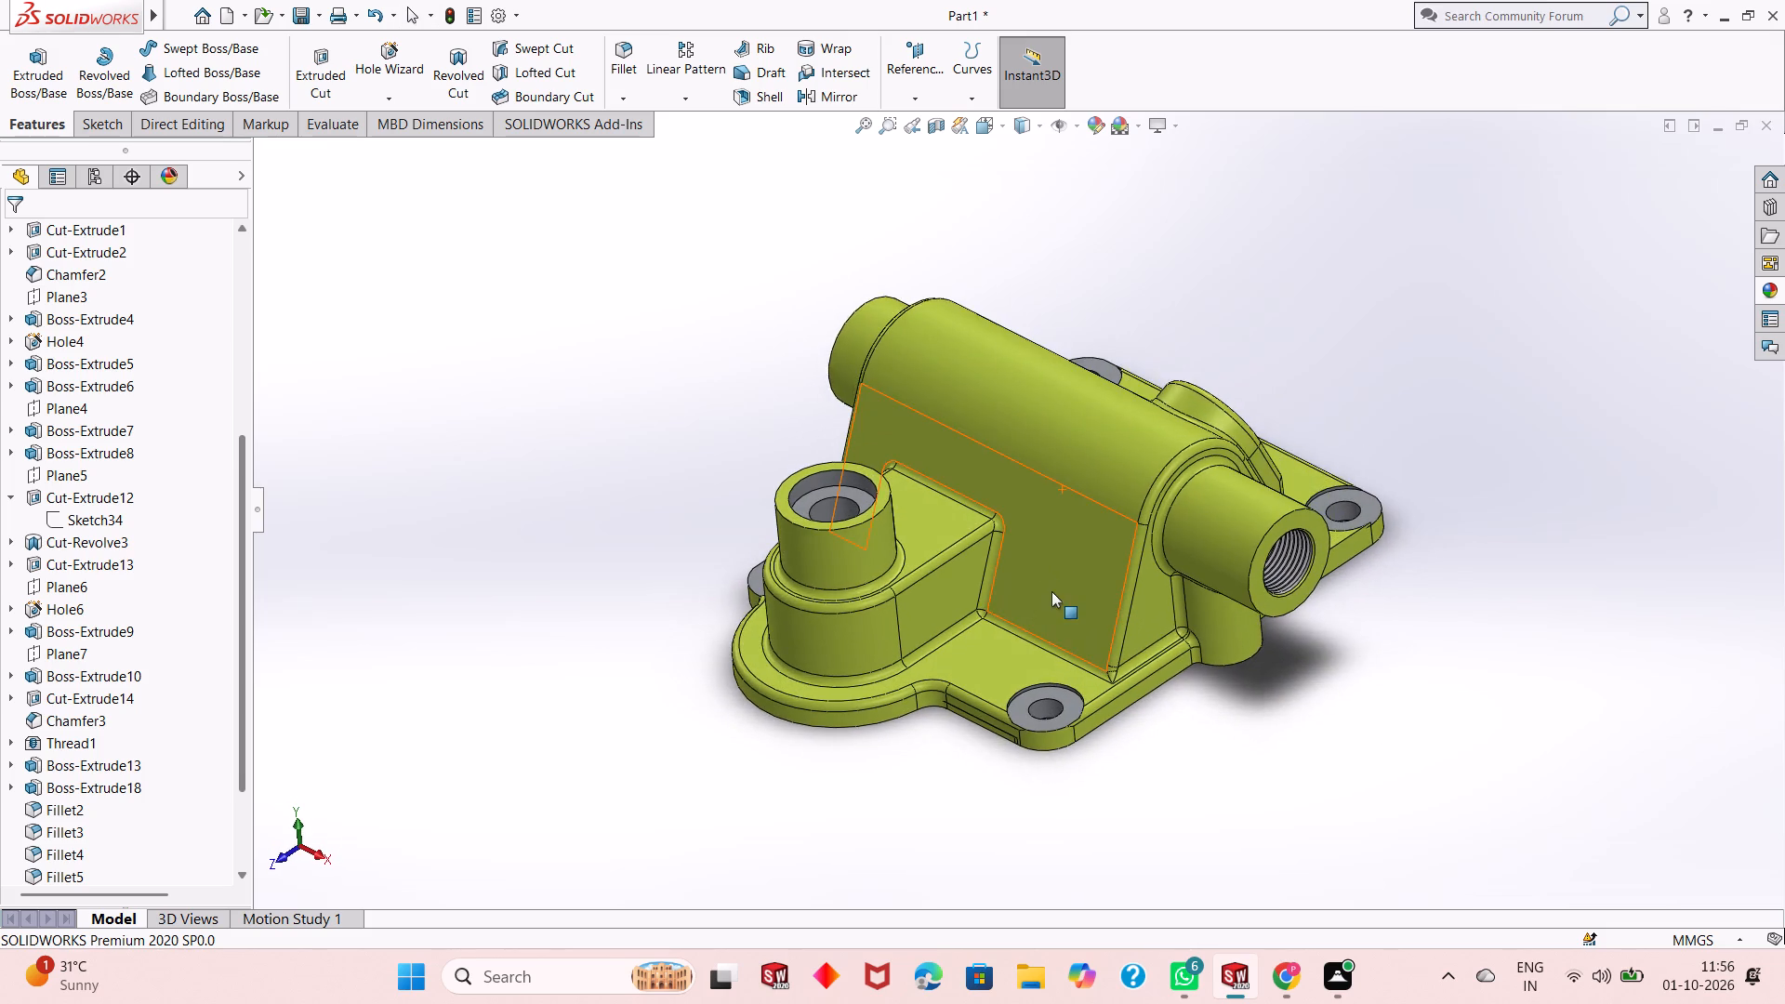
{"action": "scroll", "coordinate": [1025, 596], "scroll_direction": "up", "scroll_amount": 1}
{"action": "scroll", "coordinate": [999, 543], "scroll_direction": "down", "scroll_amount": 1}
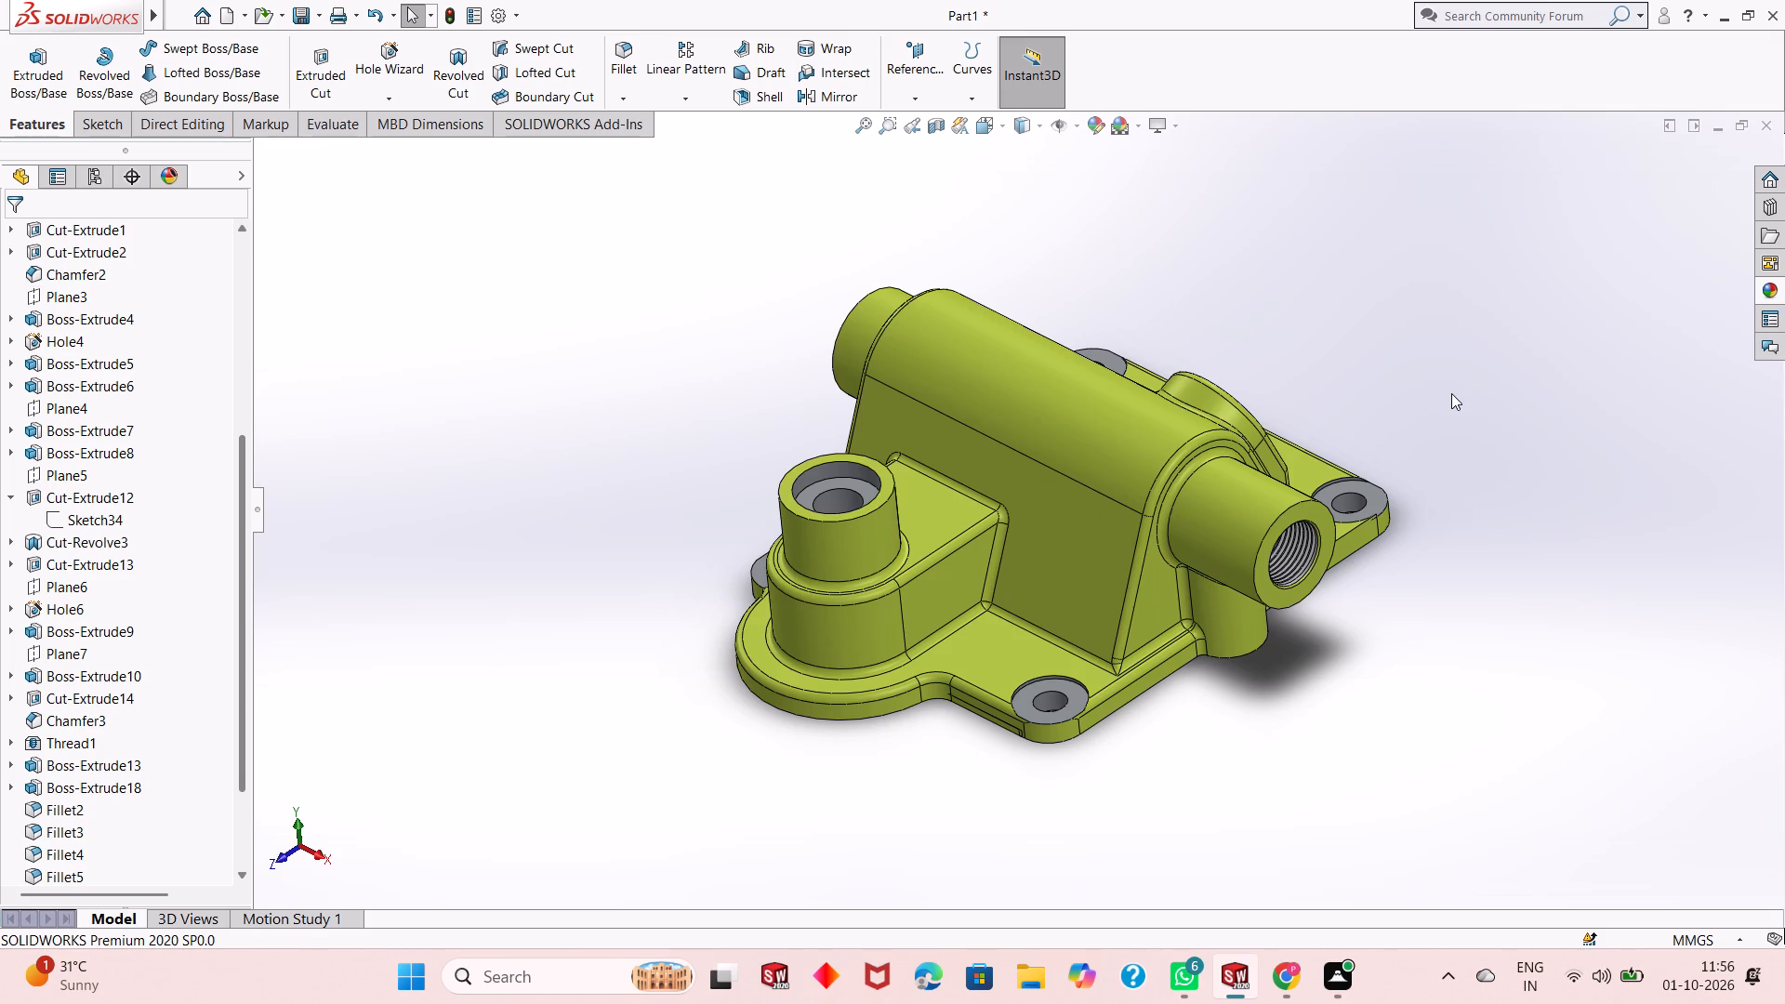
Save the part in the Downloads folder under the name Cast iron machine cabinet.
{"action": "key", "text": "ctrl+s"}
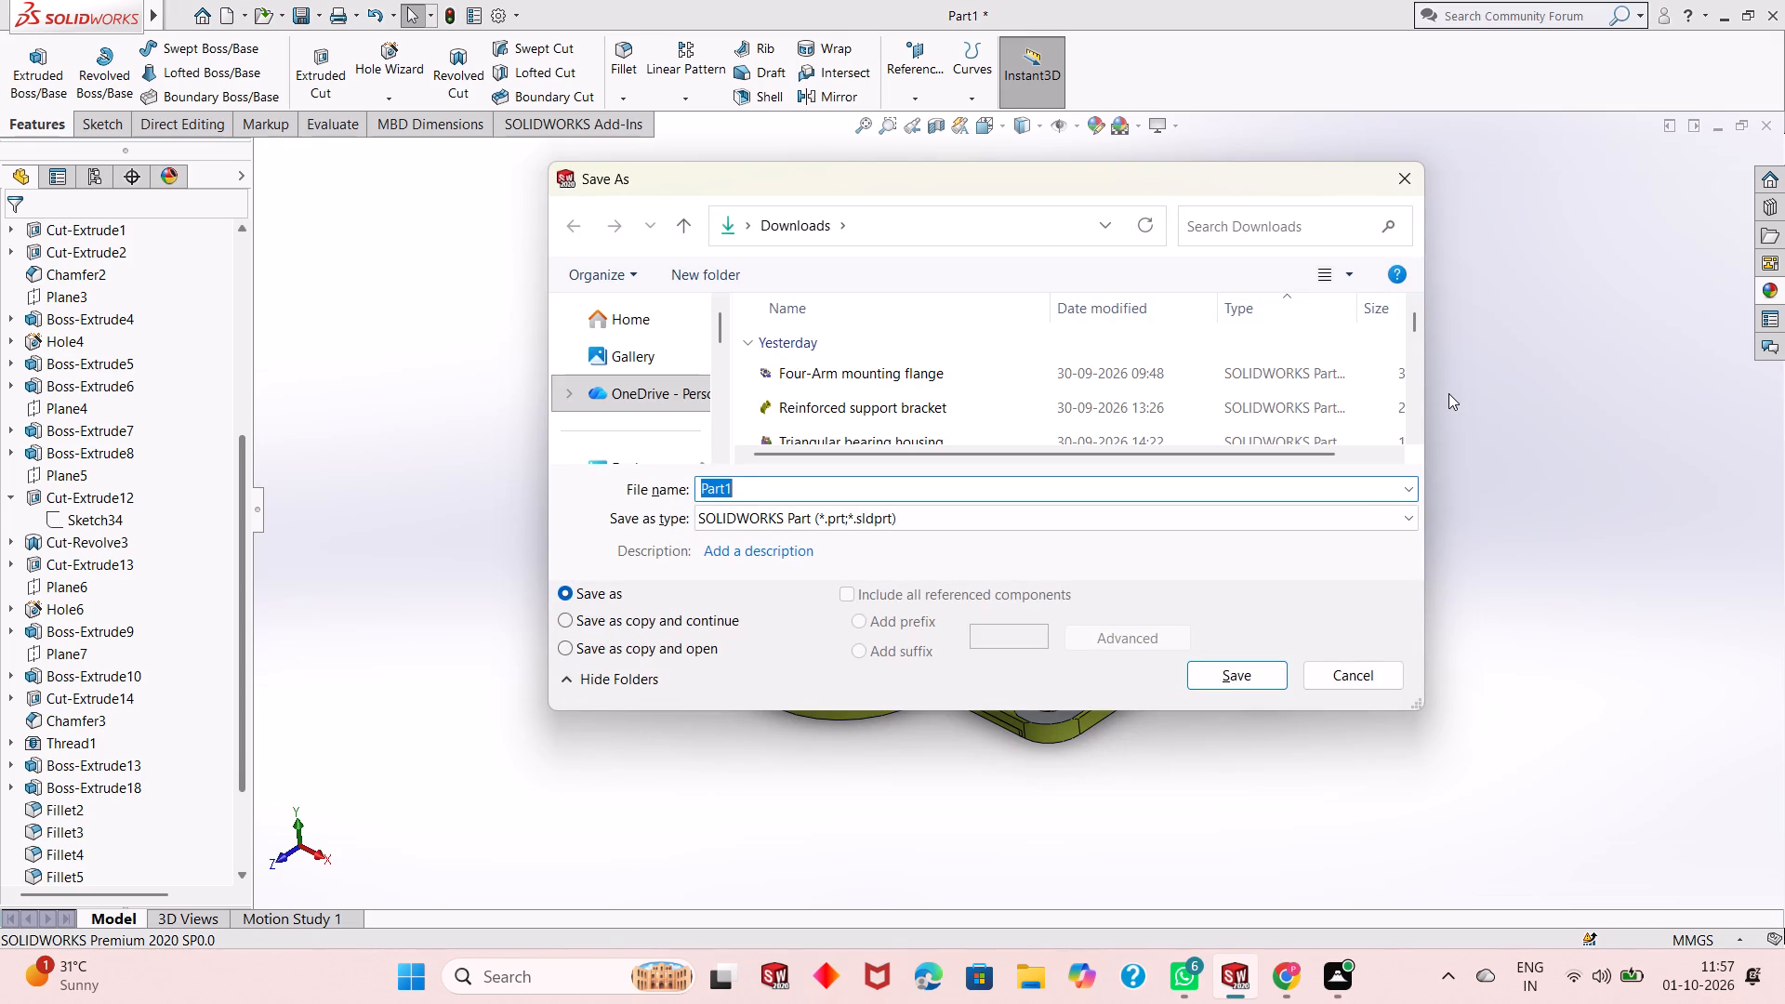
{"action": "type", "text": "Cast iron"}
{"action": "key", "text": "space"}
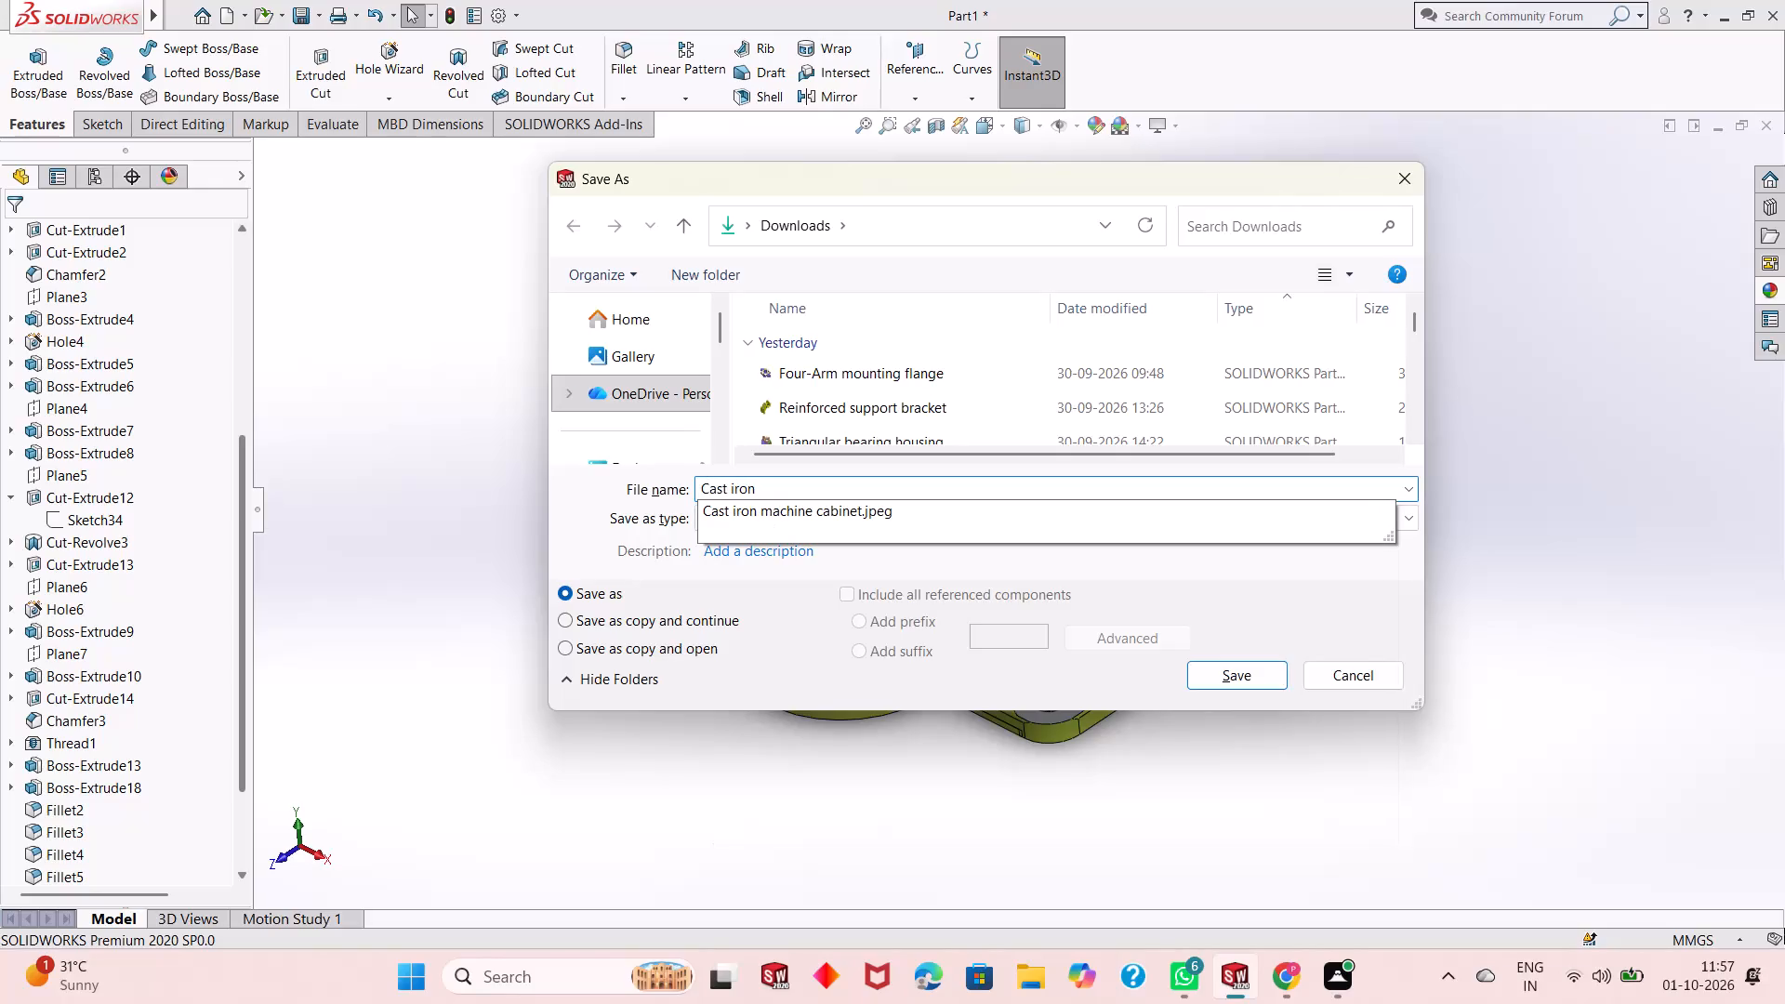
{"action": "type", "text": "machine"}
{"action": "key", "text": "space"}
{"action": "type", "text": "cabinet"}
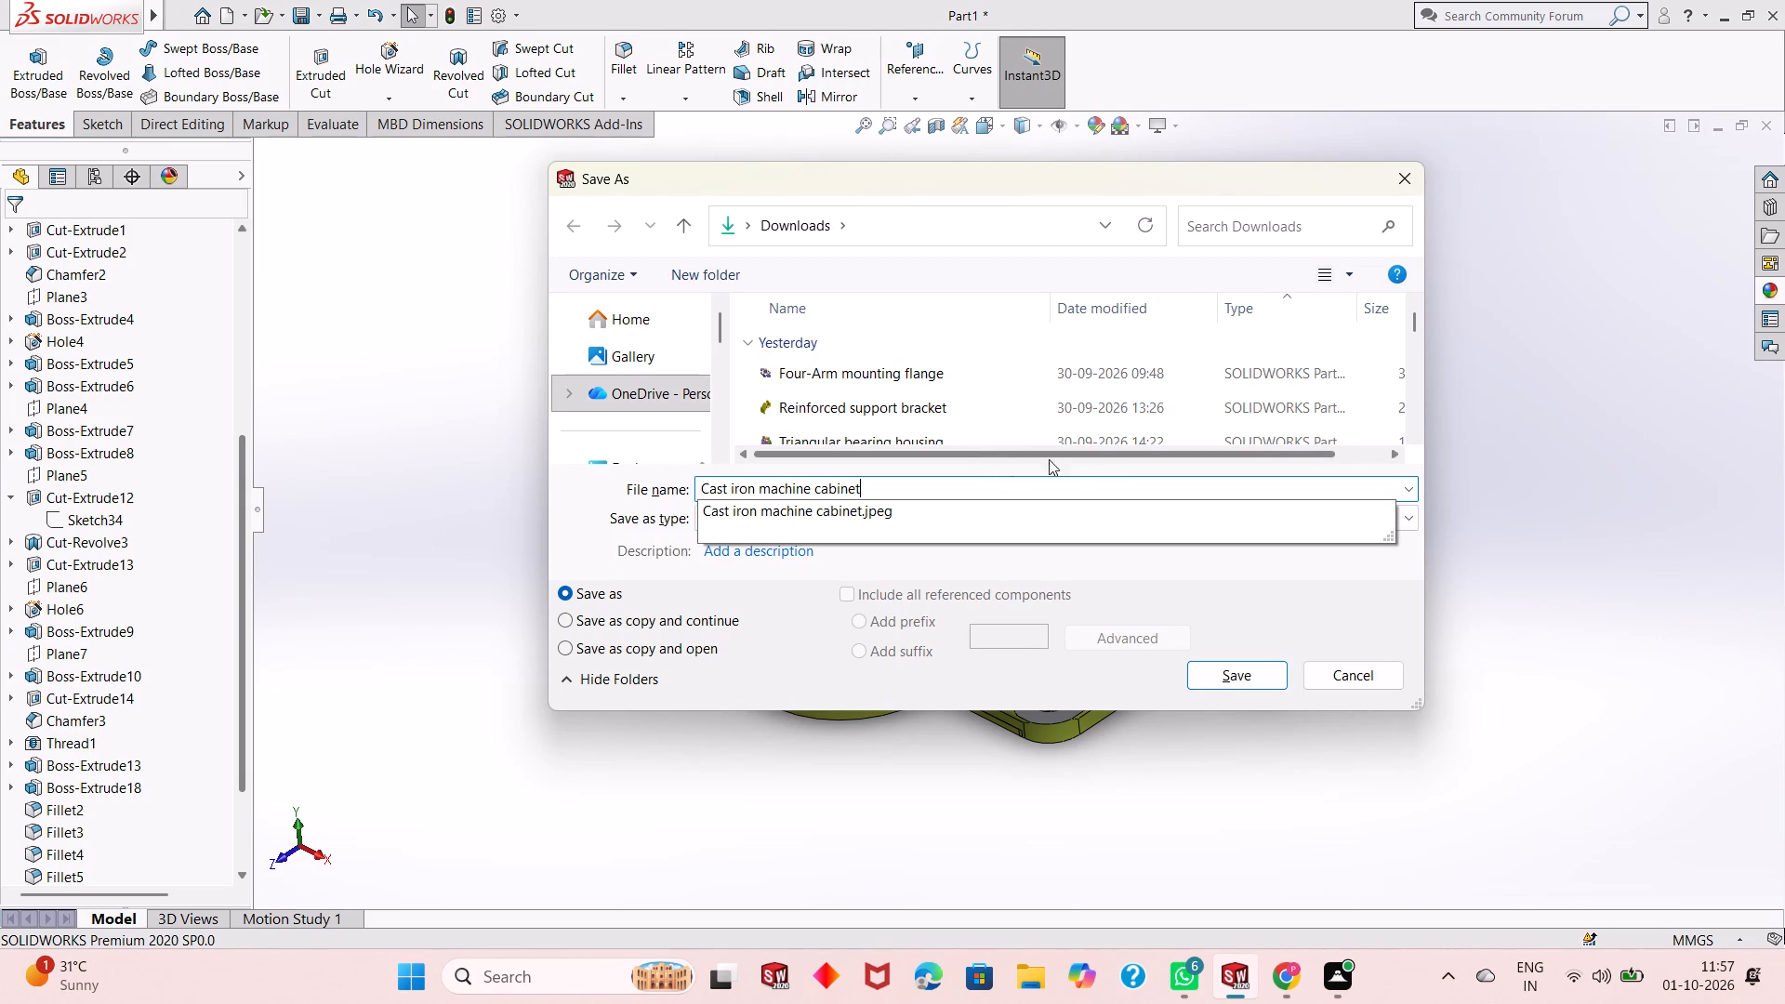
{"action": "left_click", "coordinate": [1222, 683]}
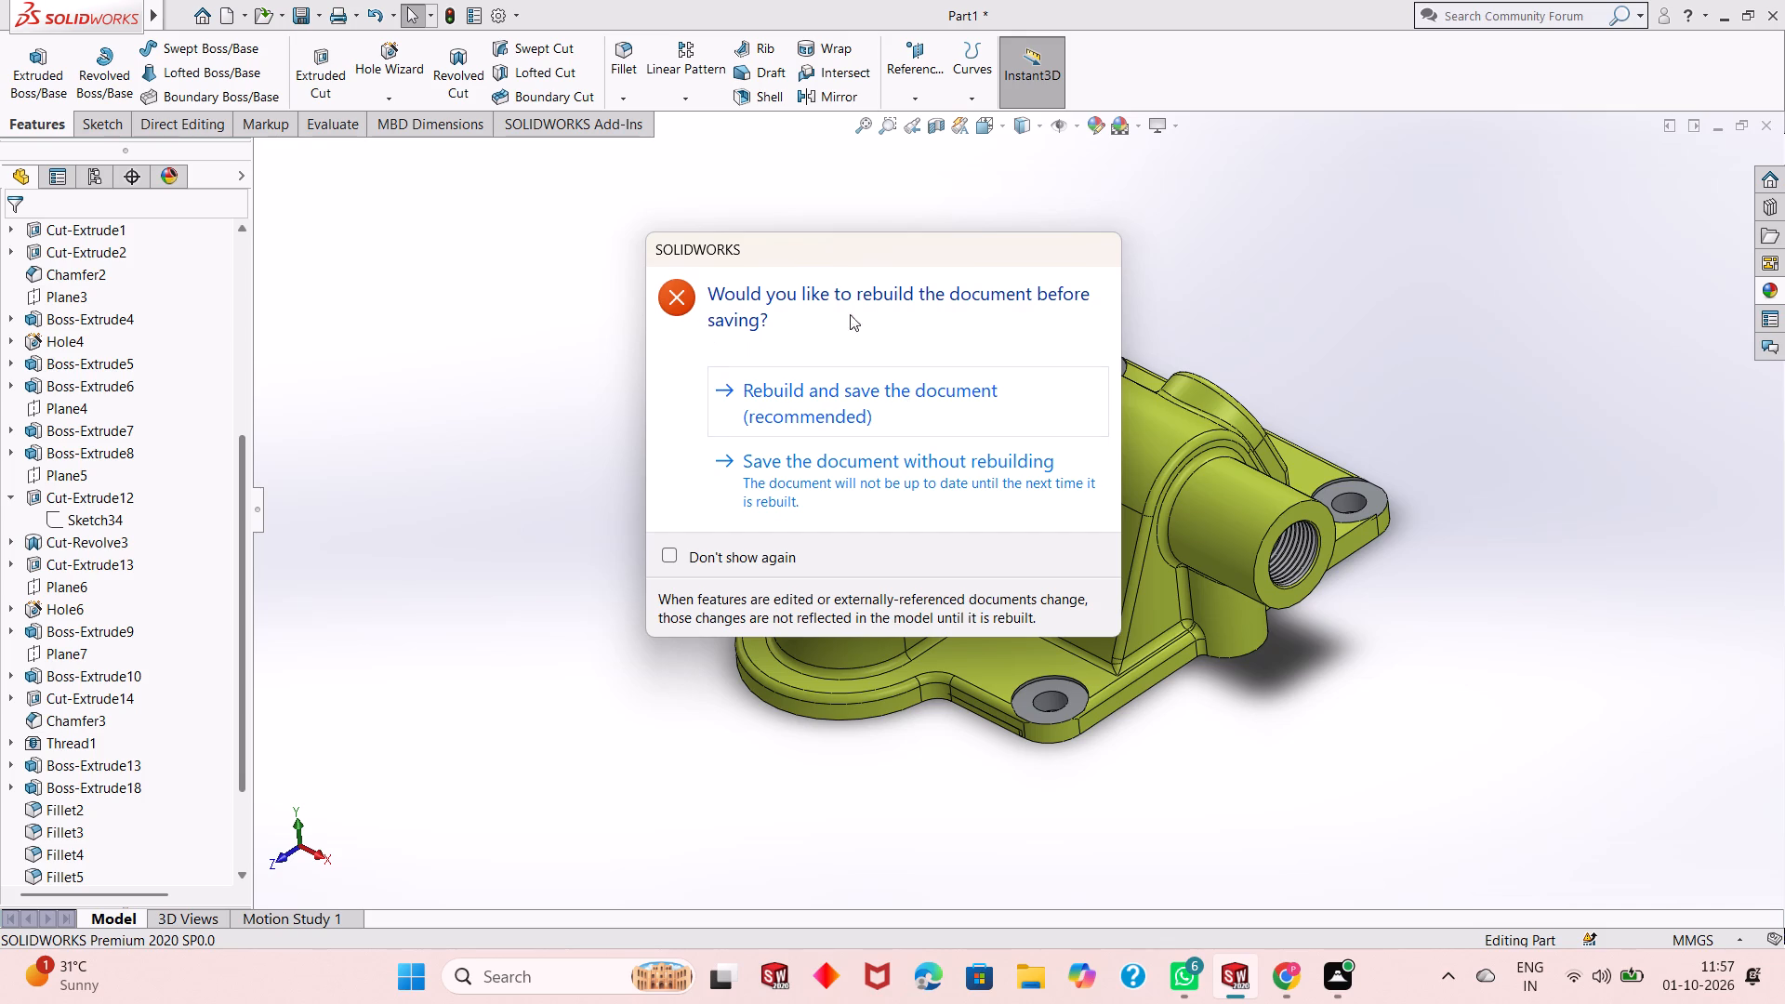
{"action": "left_click", "coordinate": [689, 292]}
{"action": "left_click", "coordinate": [682, 296]}
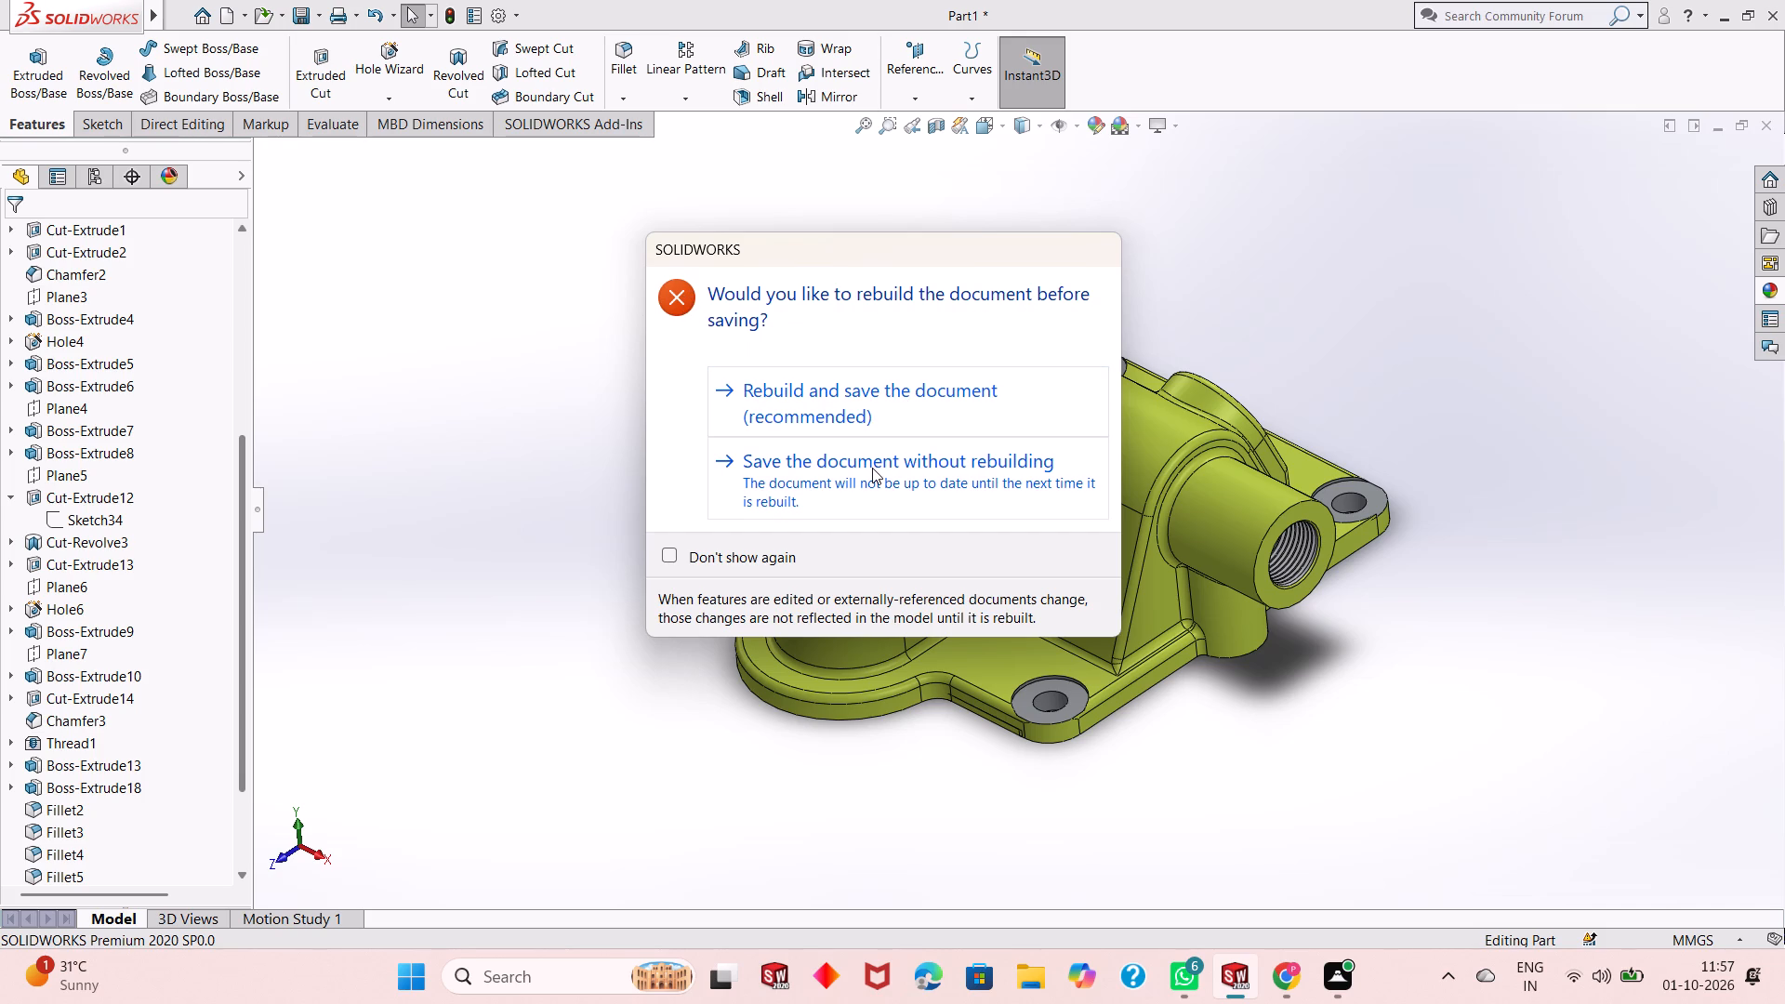
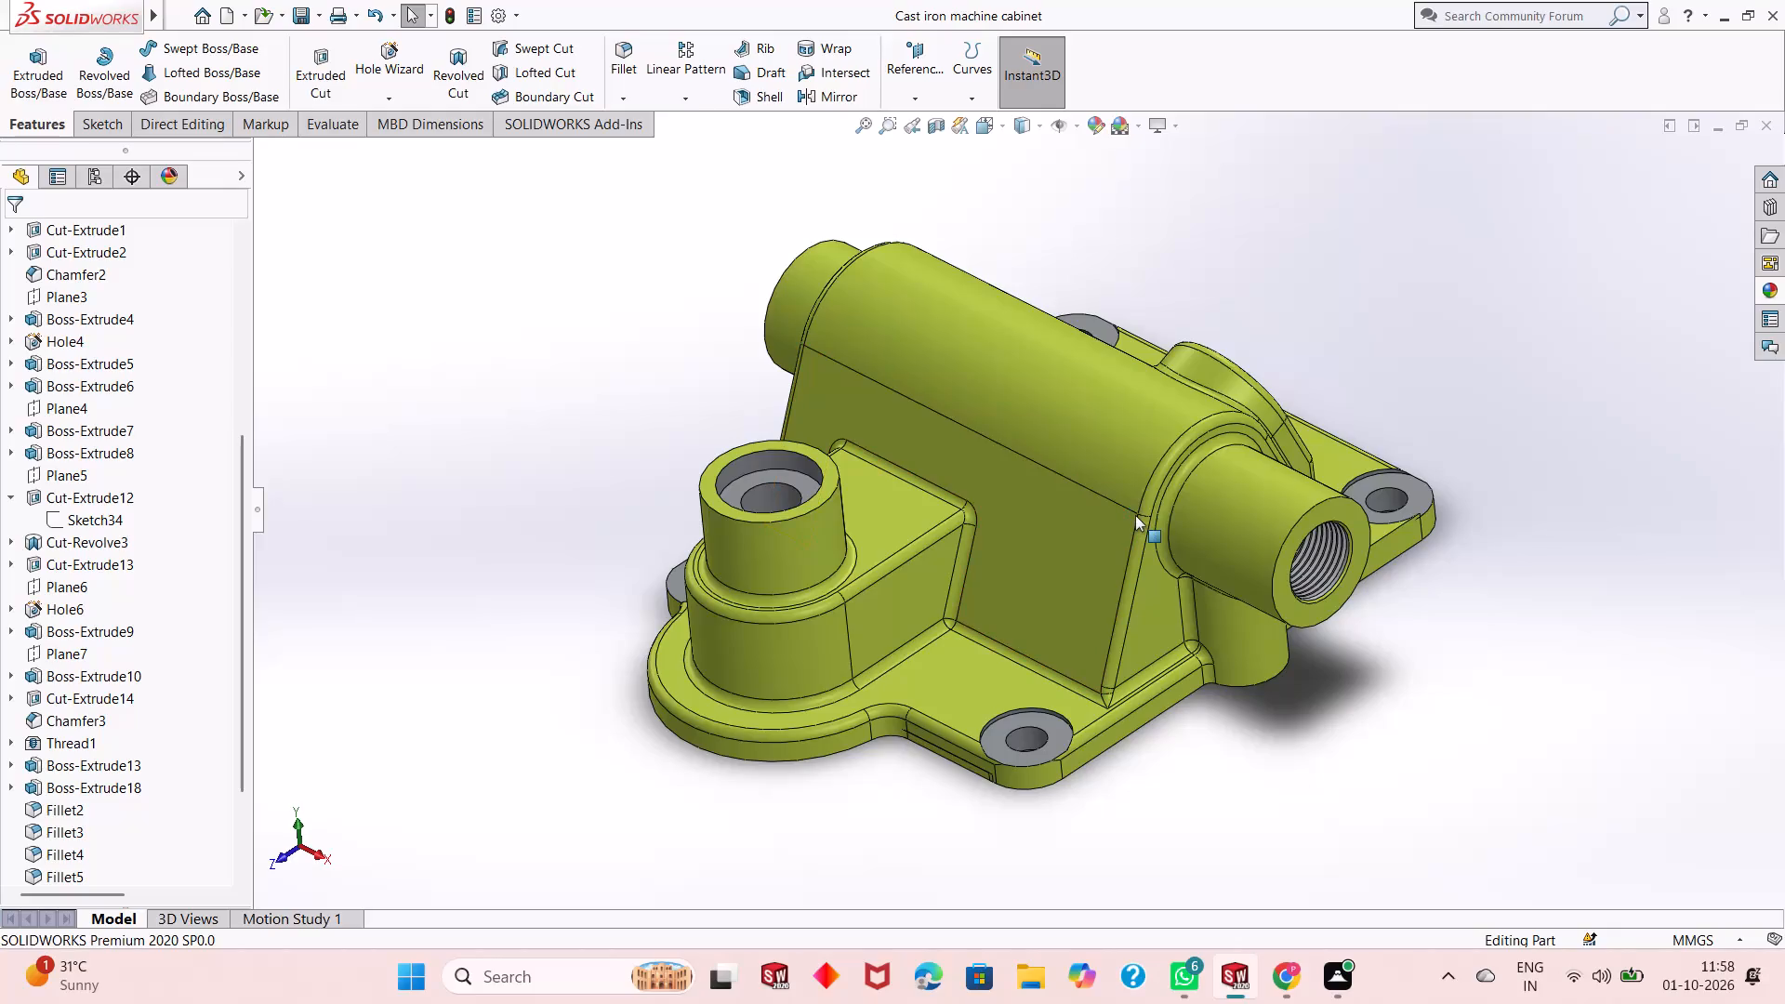
Save the housing part again under its existing name.
{"action": "key", "text": "ctrl+s"}
Save the current view of the part as an Adobe PDF named Cast iron machine cabinet in the Downloads folder.
{"action": "left_click", "coordinate": [322, 19]}
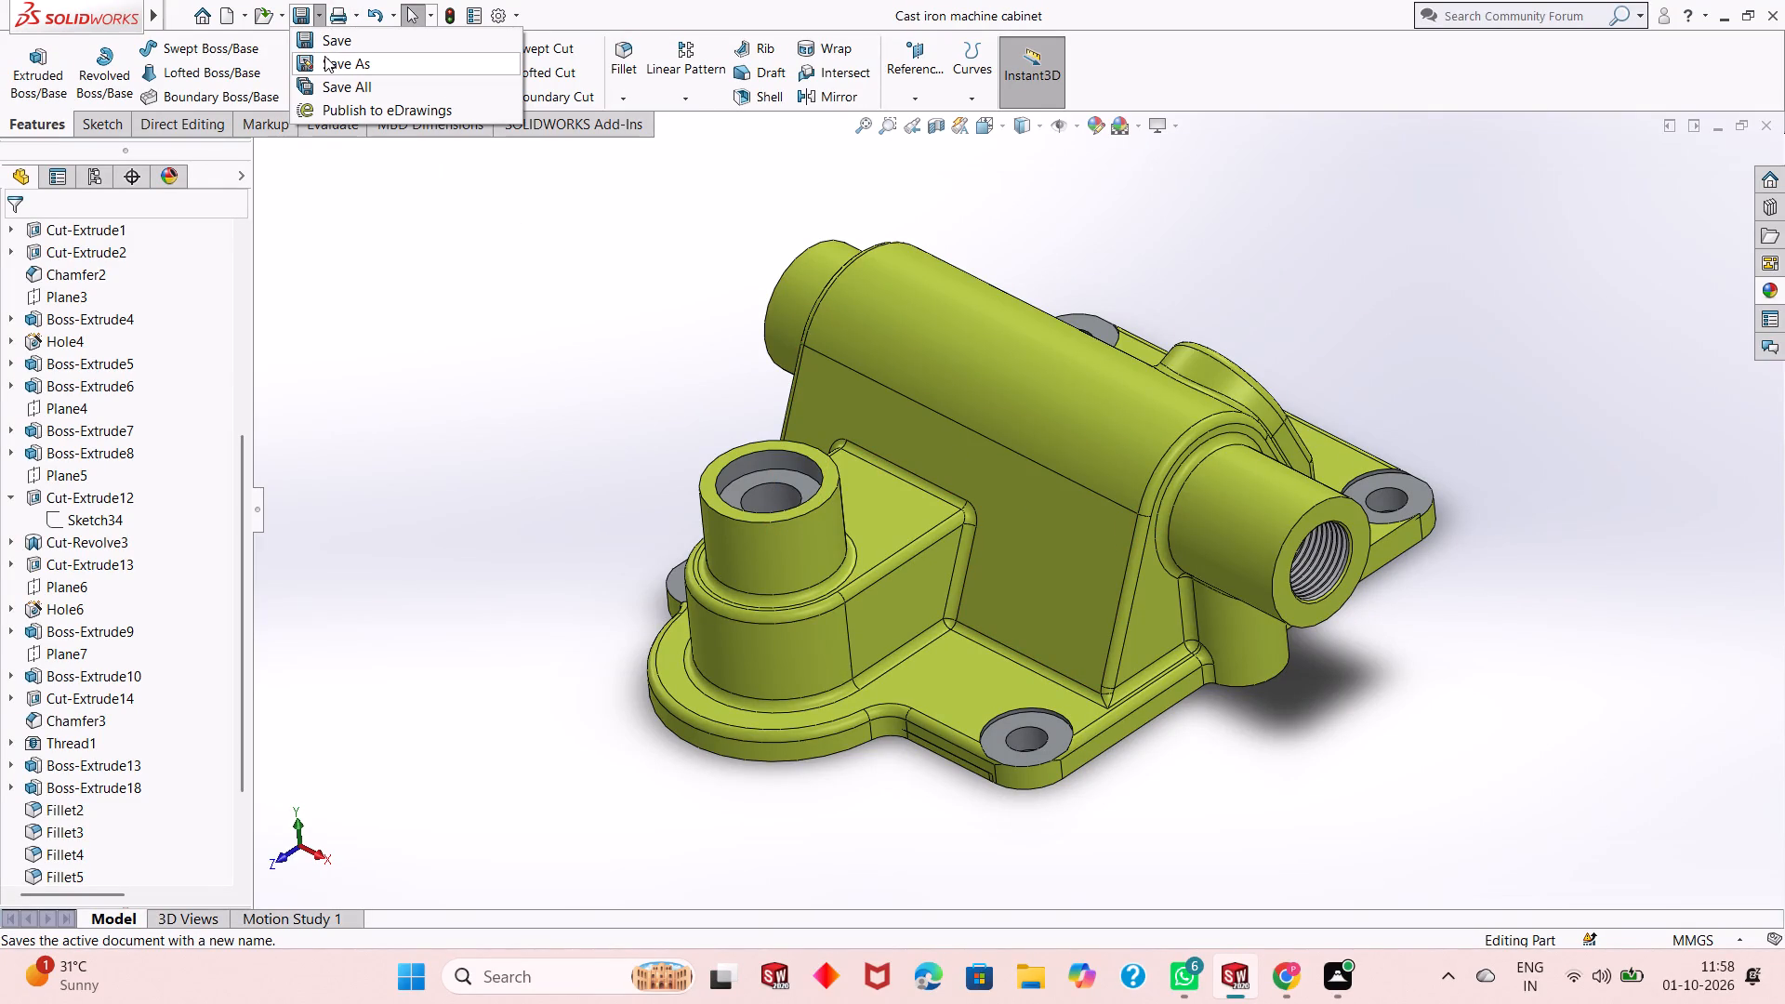
{"action": "left_click", "coordinate": [324, 56]}
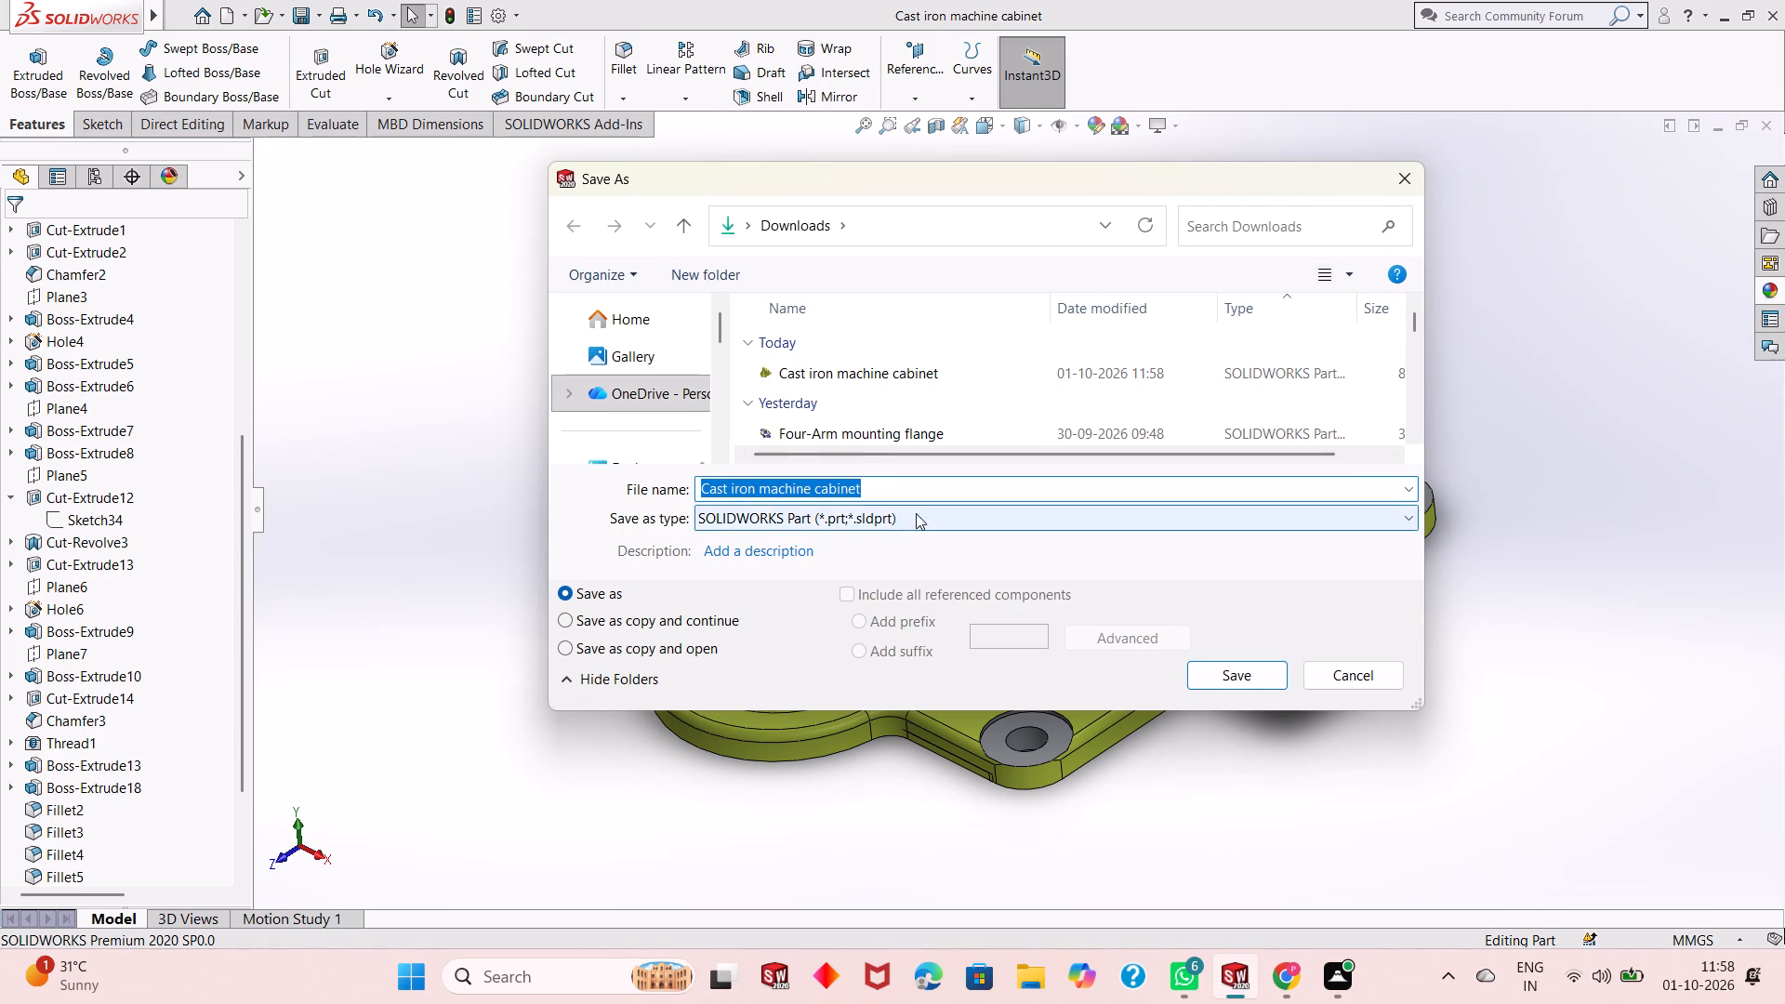
{"action": "left_click", "coordinate": [916, 513]}
{"action": "left_click", "coordinate": [939, 143]}
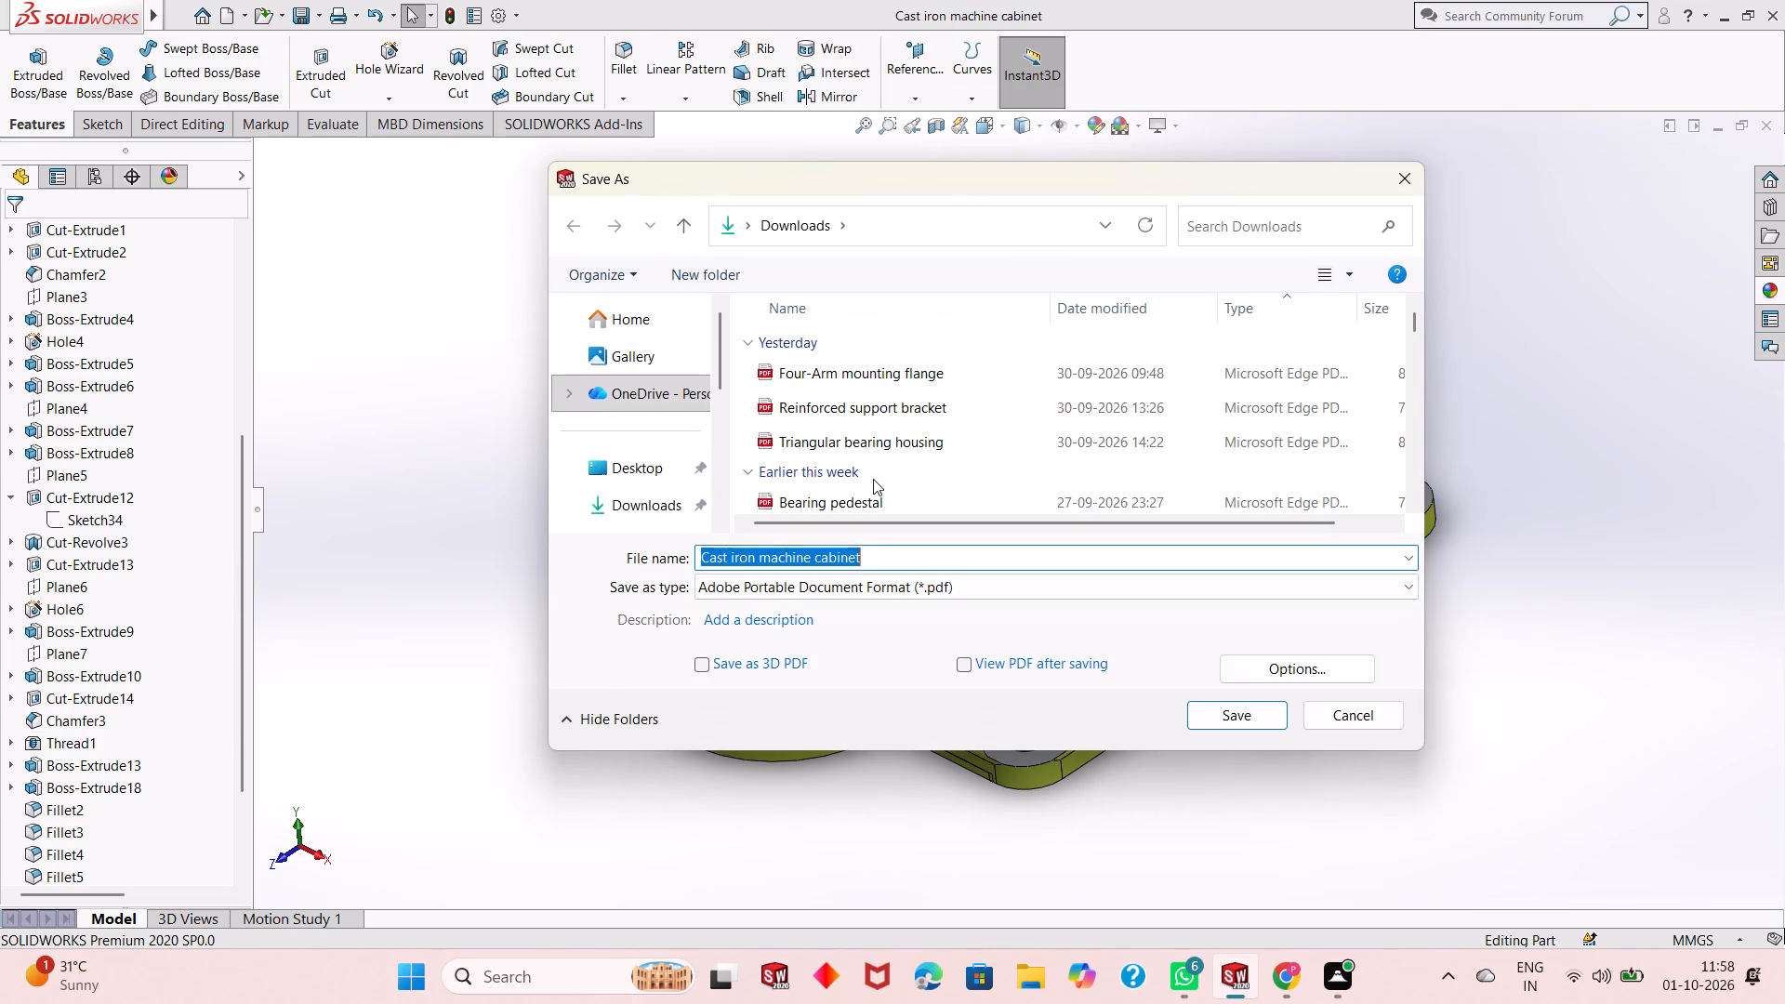
{"action": "left_click", "coordinate": [1204, 716]}
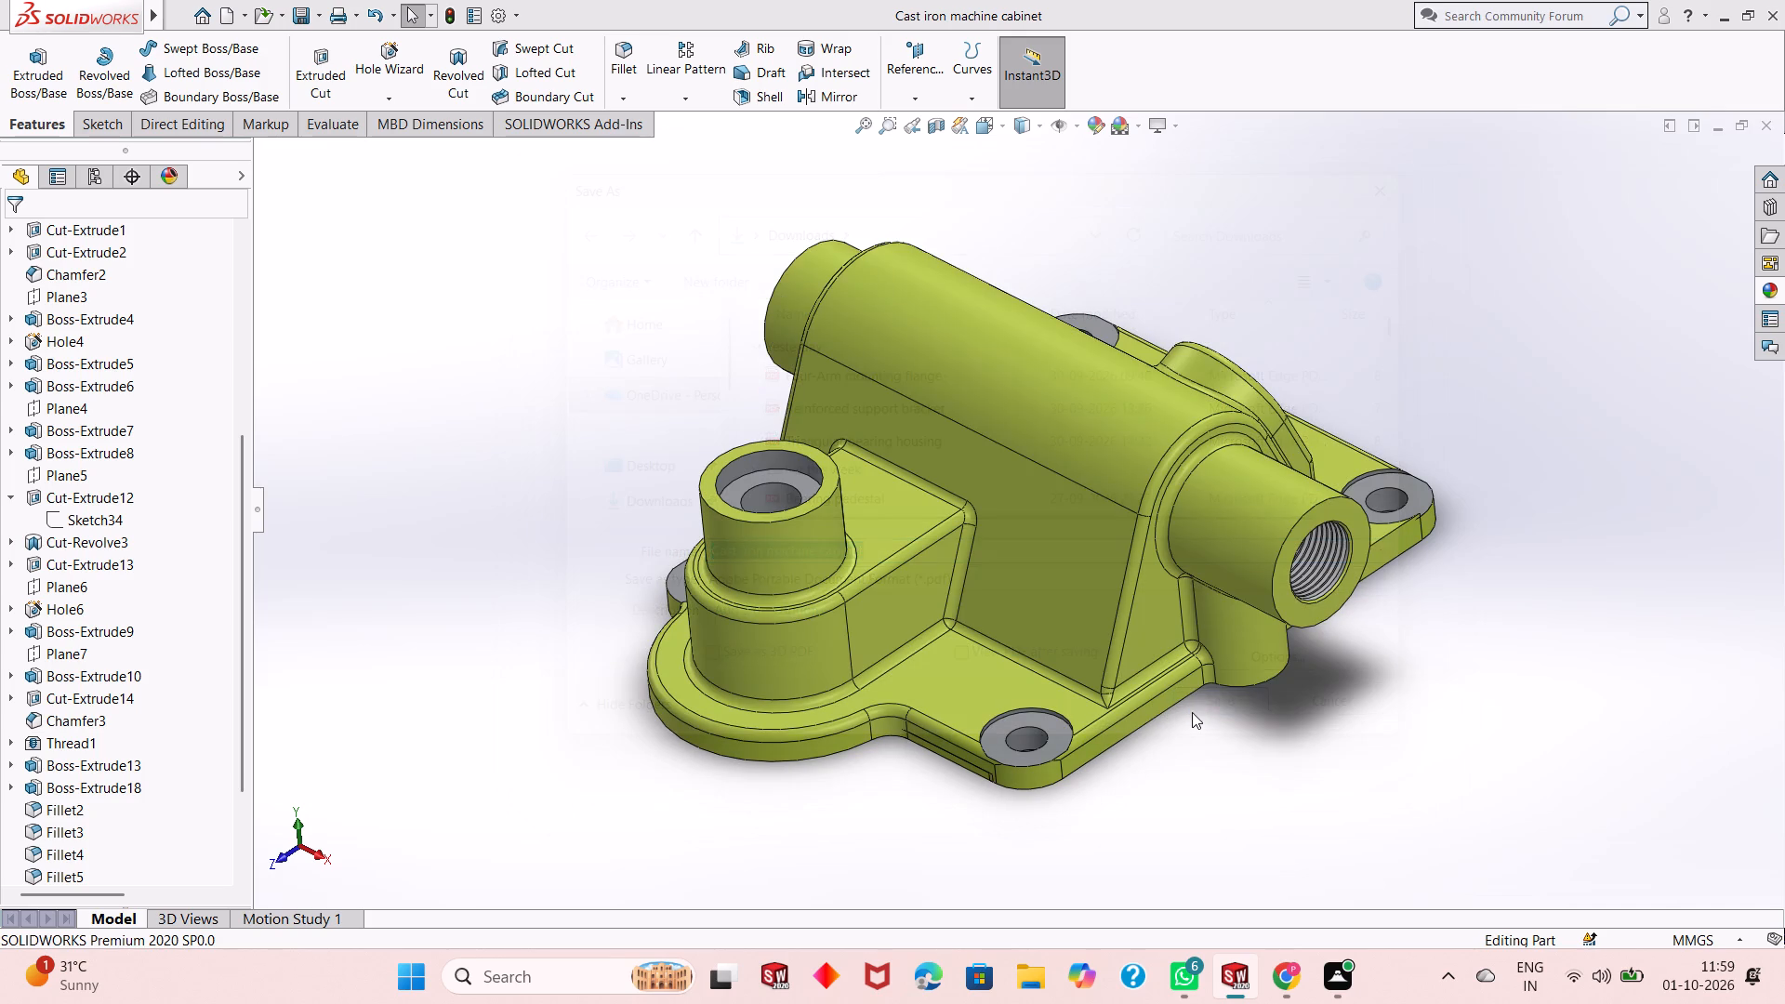